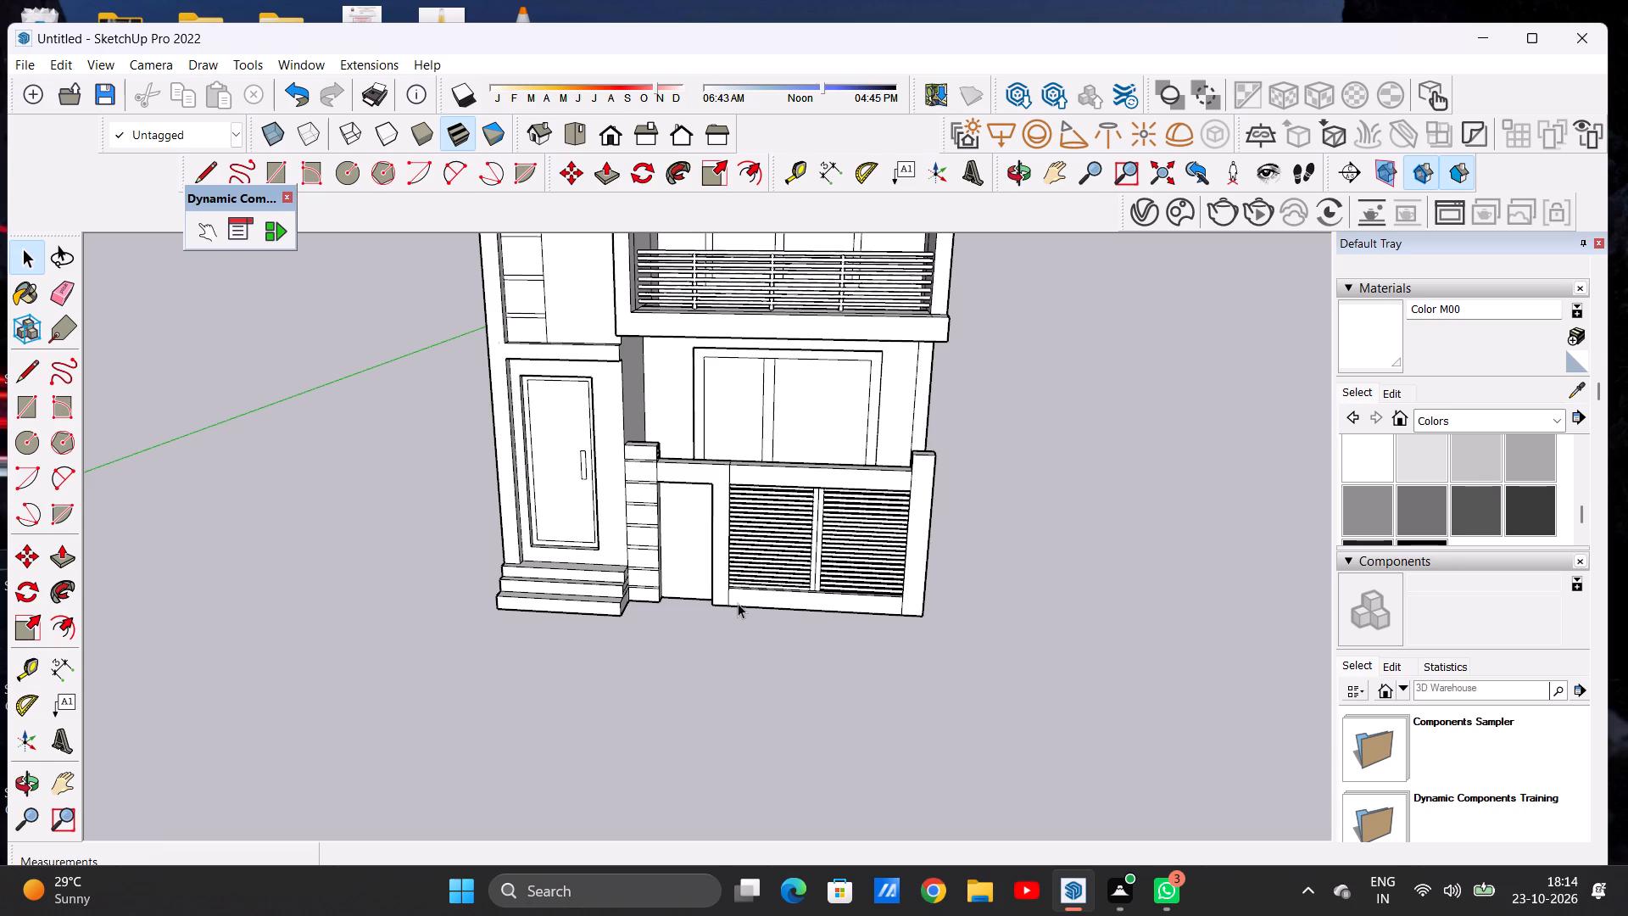
Examine the house from the front and side, especially the ground-floor gate, boundary wall and base.
scroll(730, 591, "down", 7)
middle_click_drag(915, 553, 626, 502)
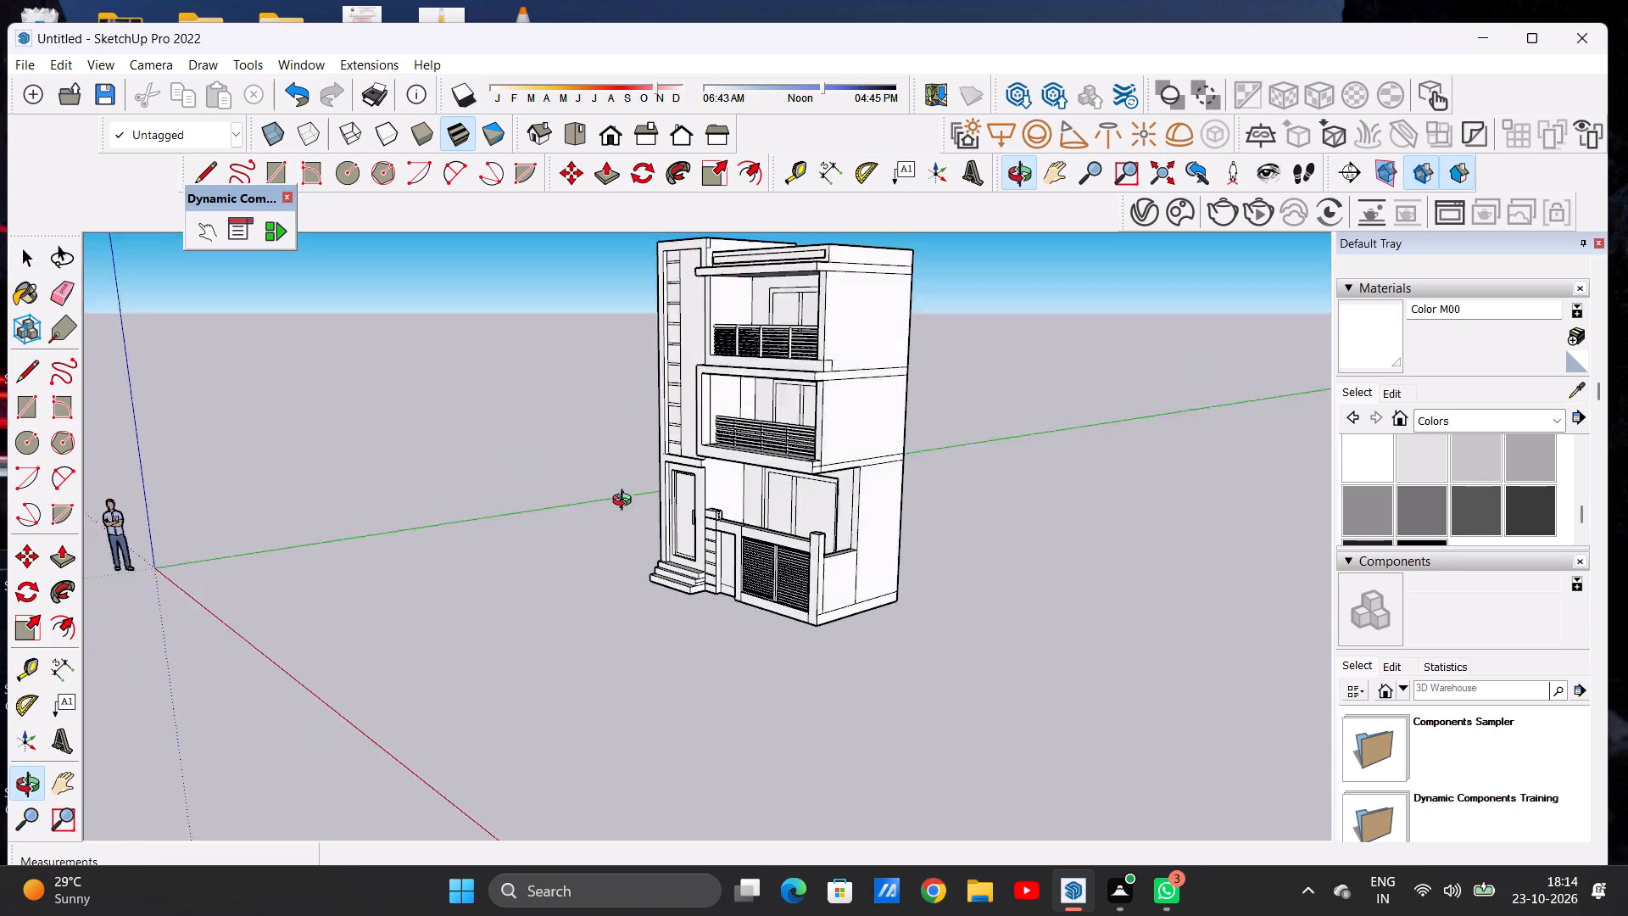
middle_click_drag(626, 502, 561, 504)
scroll(822, 625, "up", 7)
middle_click_drag(751, 623, 807, 685)
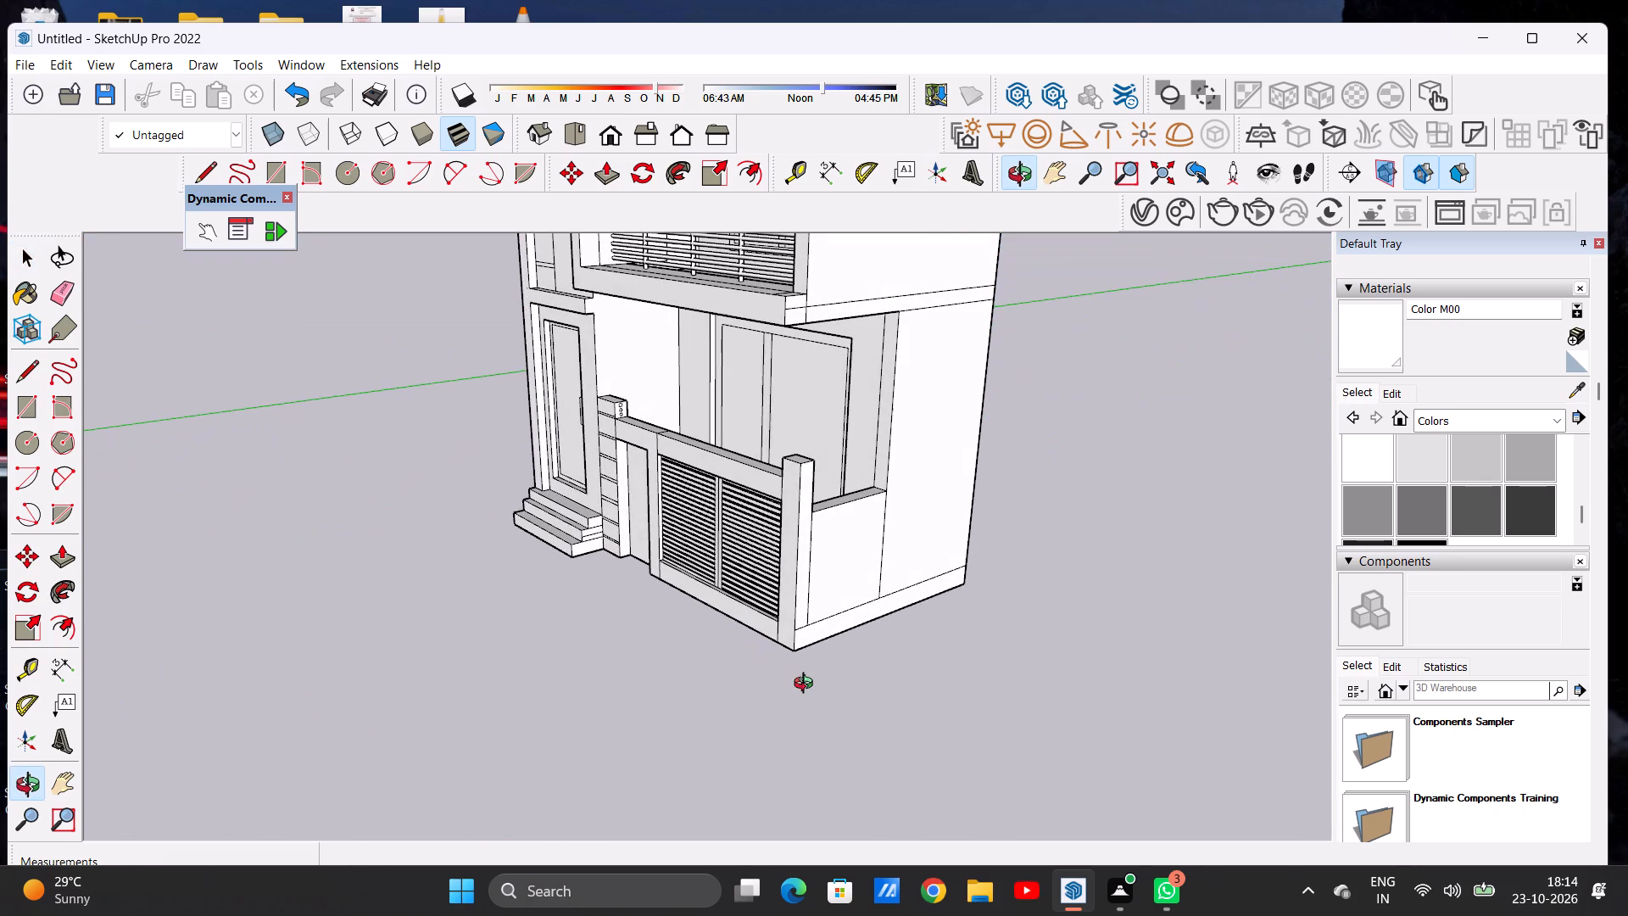
middle_click_drag(807, 685, 809, 685)
scroll(733, 583, "down", 5)
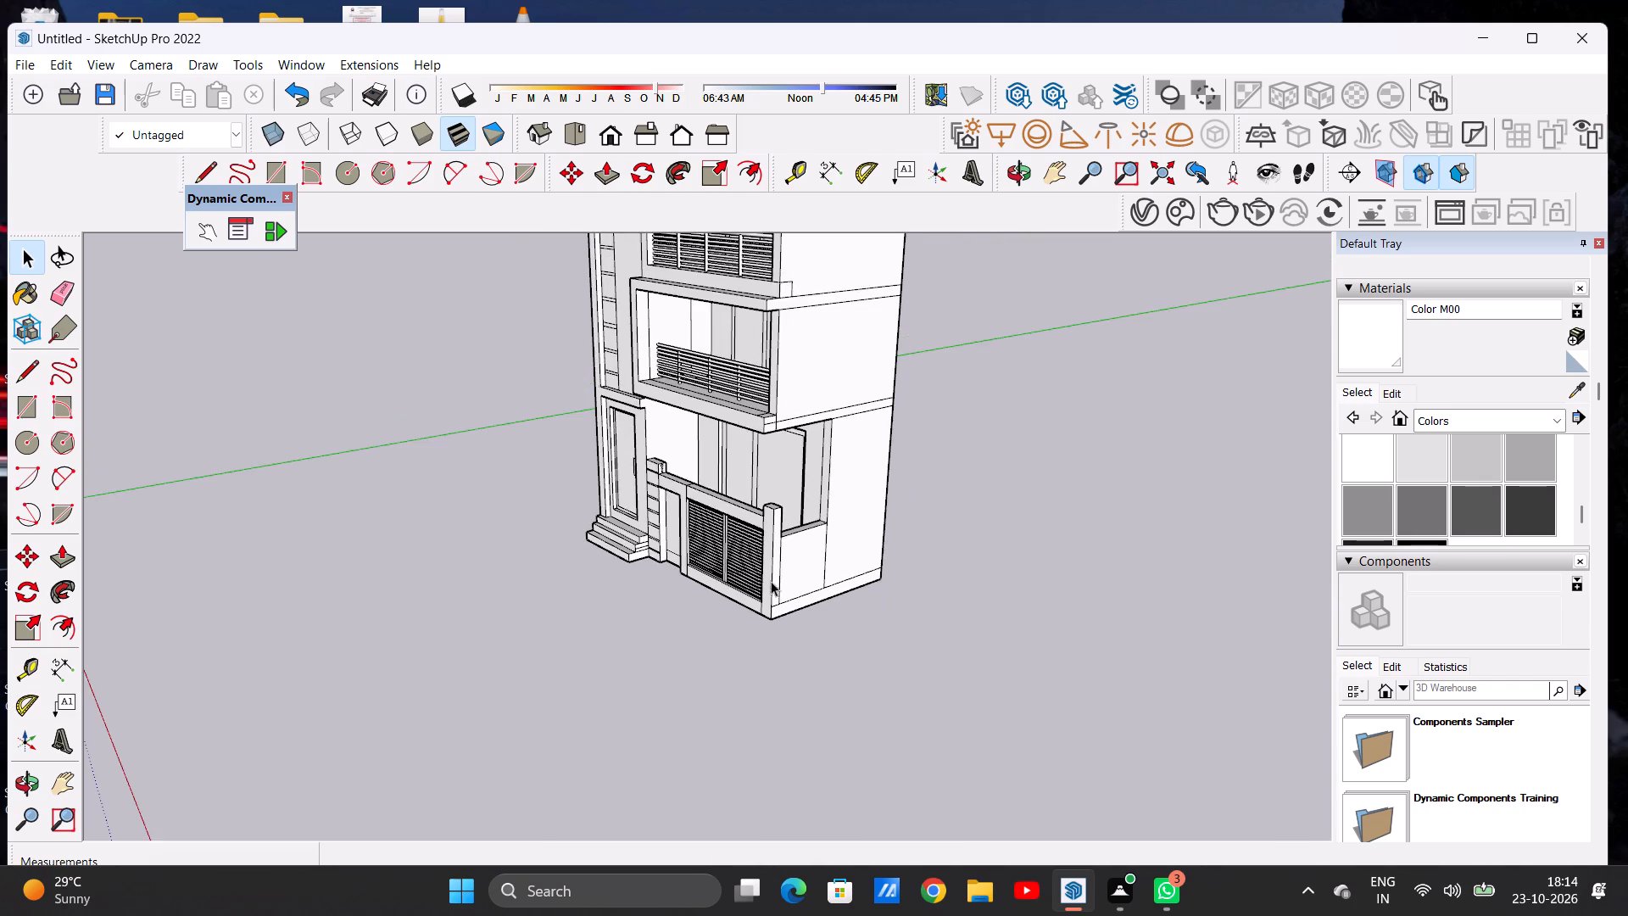
scroll(791, 622, "up", 7)
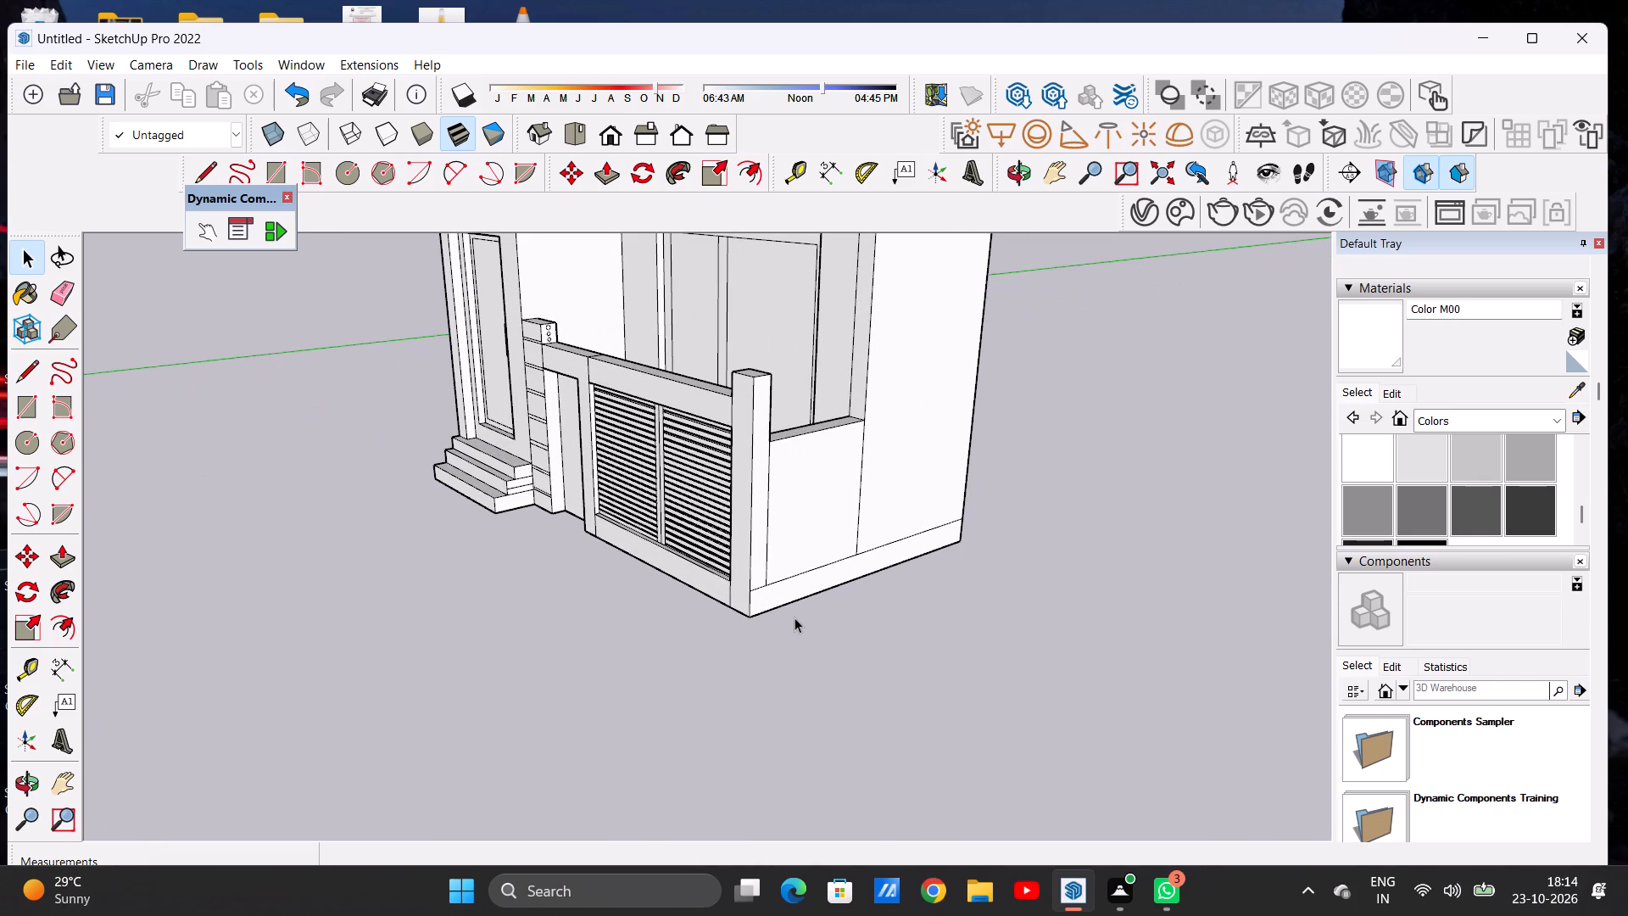
scroll(817, 590, "down", 7)
middle_click_drag(684, 540, 990, 572)
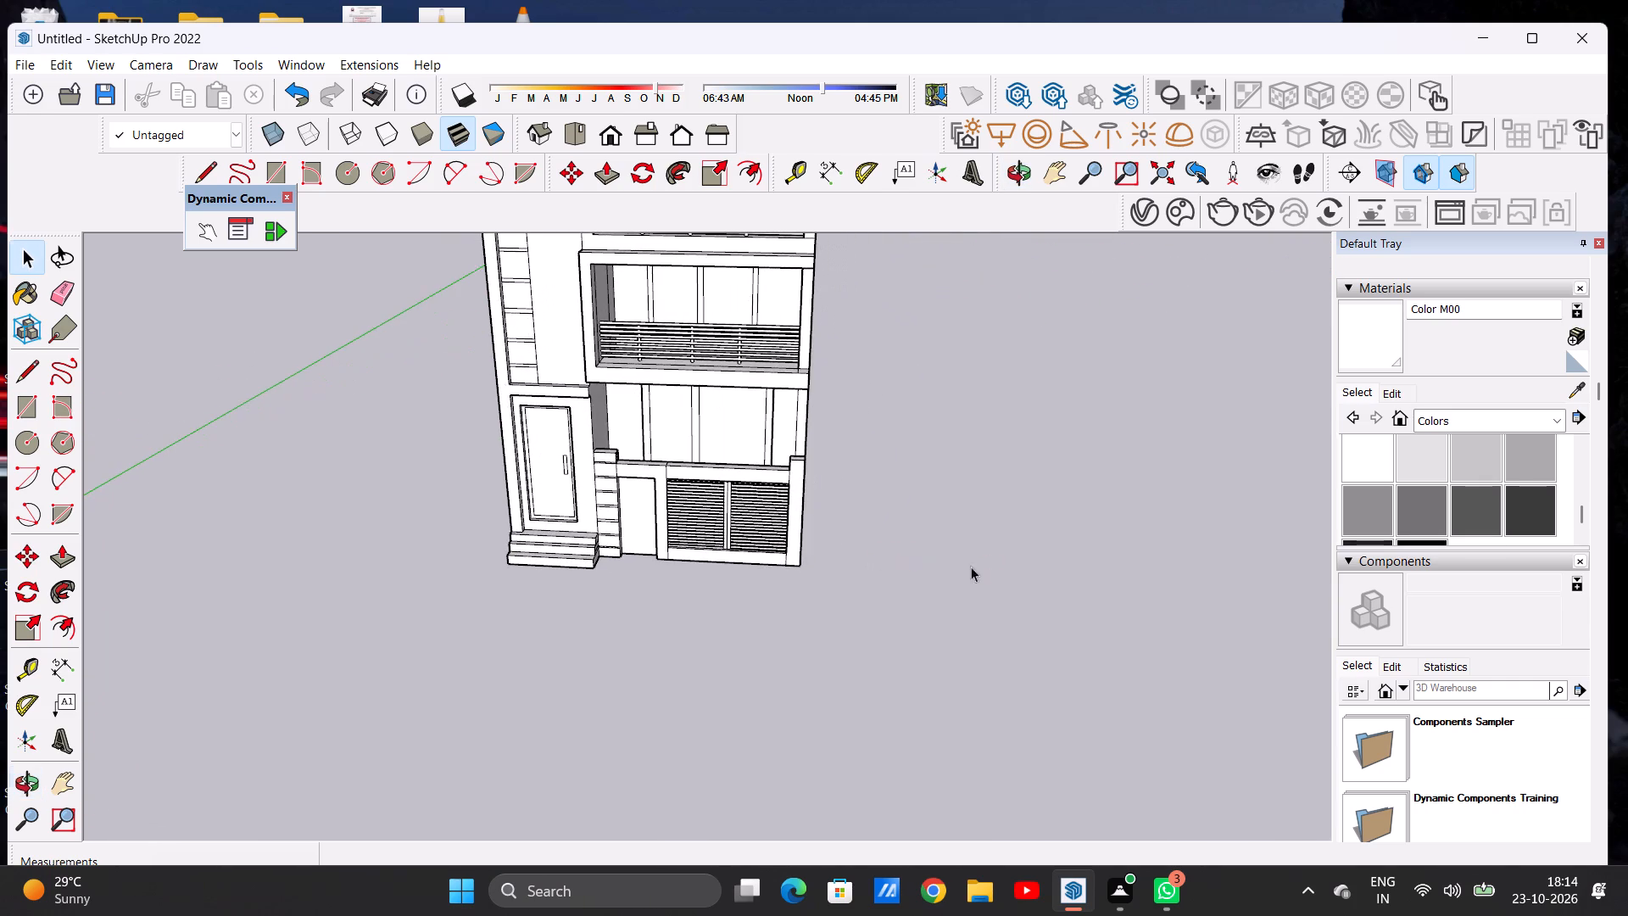
Draw a ground rectangle of about 22' 11 3/4" by 18' 6 11/16" around the house's footprint.
scroll(812, 537, "down", 6)
middle_click_drag(726, 505, 700, 620)
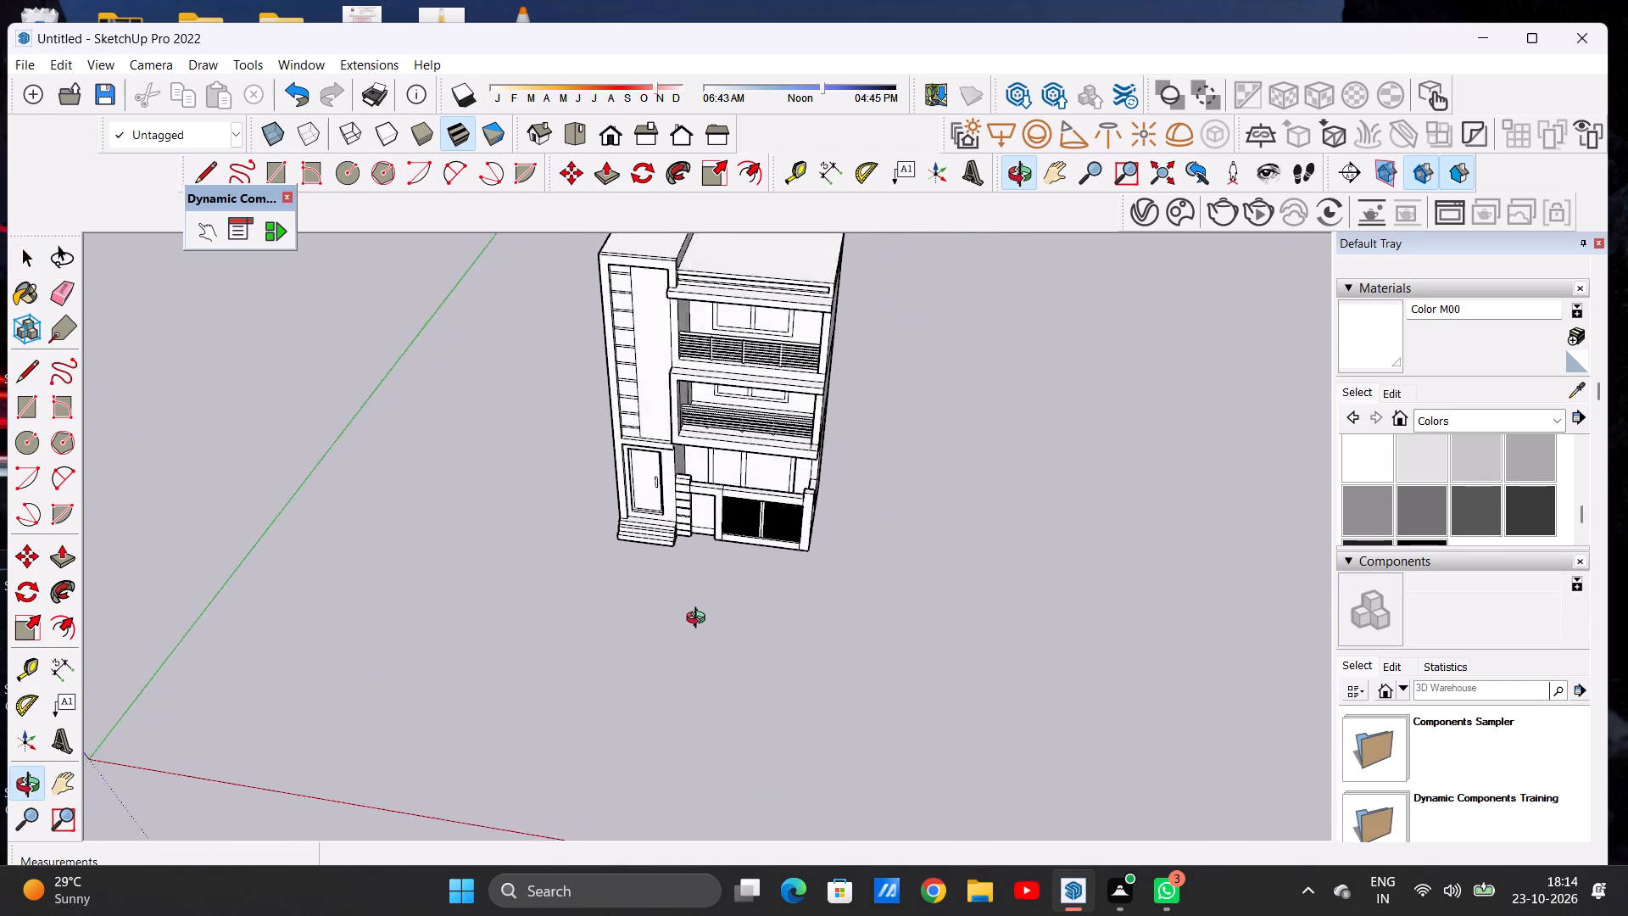
middle_click_drag(700, 620, 730, 667)
scroll(700, 640, "down", 4)
middle_click_drag(716, 394, 744, 597)
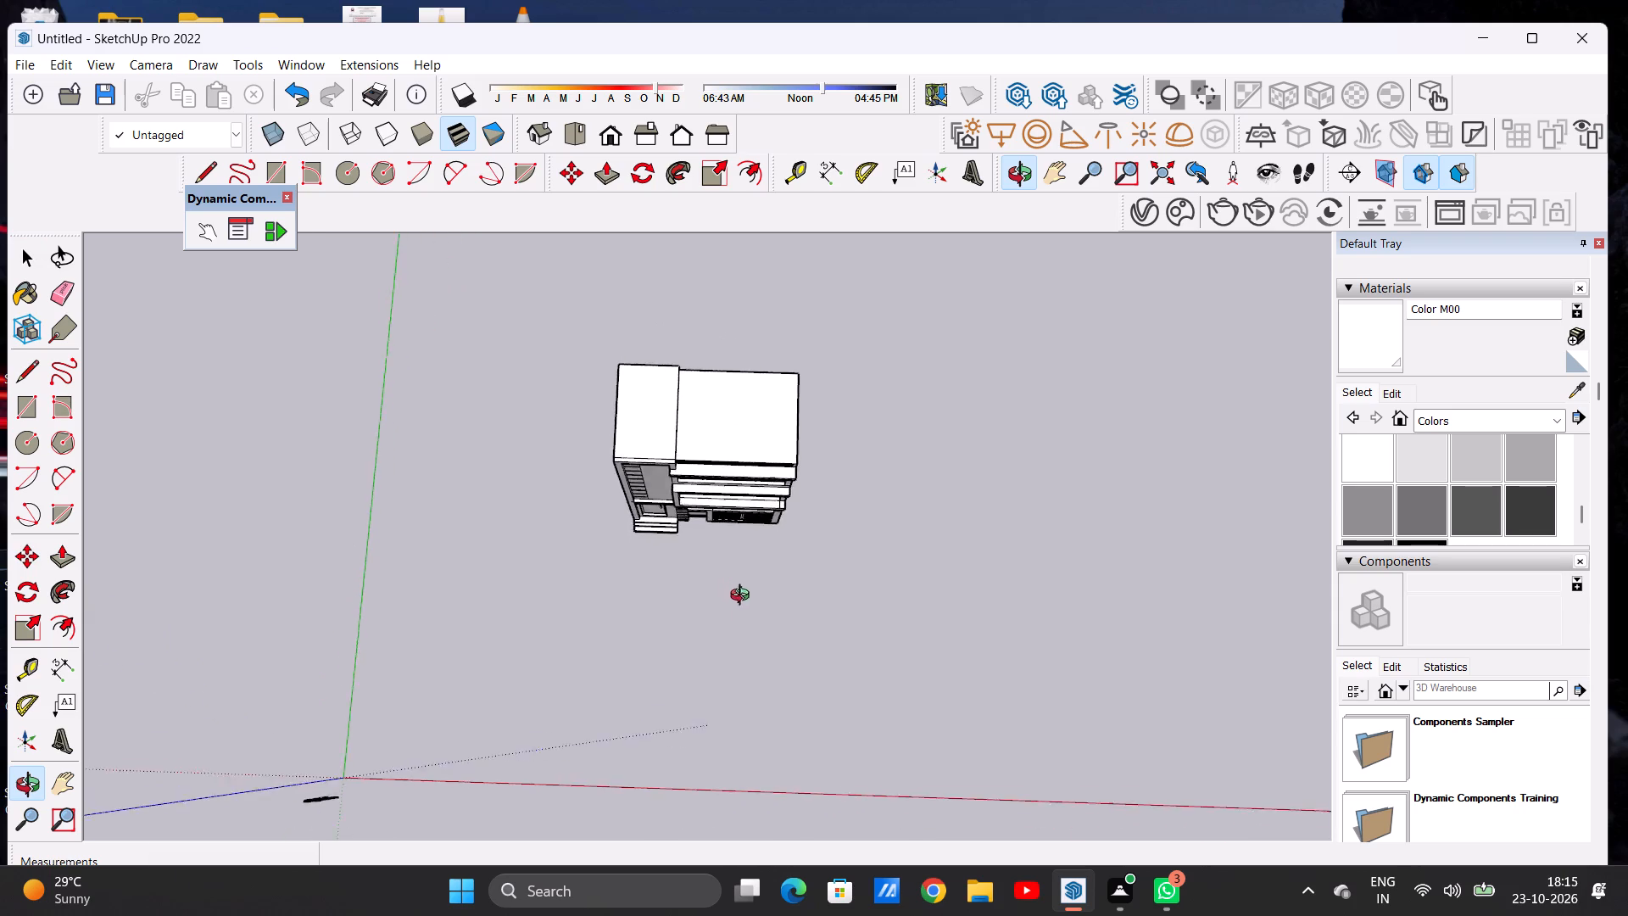
middle_click_drag(744, 597, 760, 635)
scroll(652, 457, "up", 4)
scroll(663, 530, "down", 6)
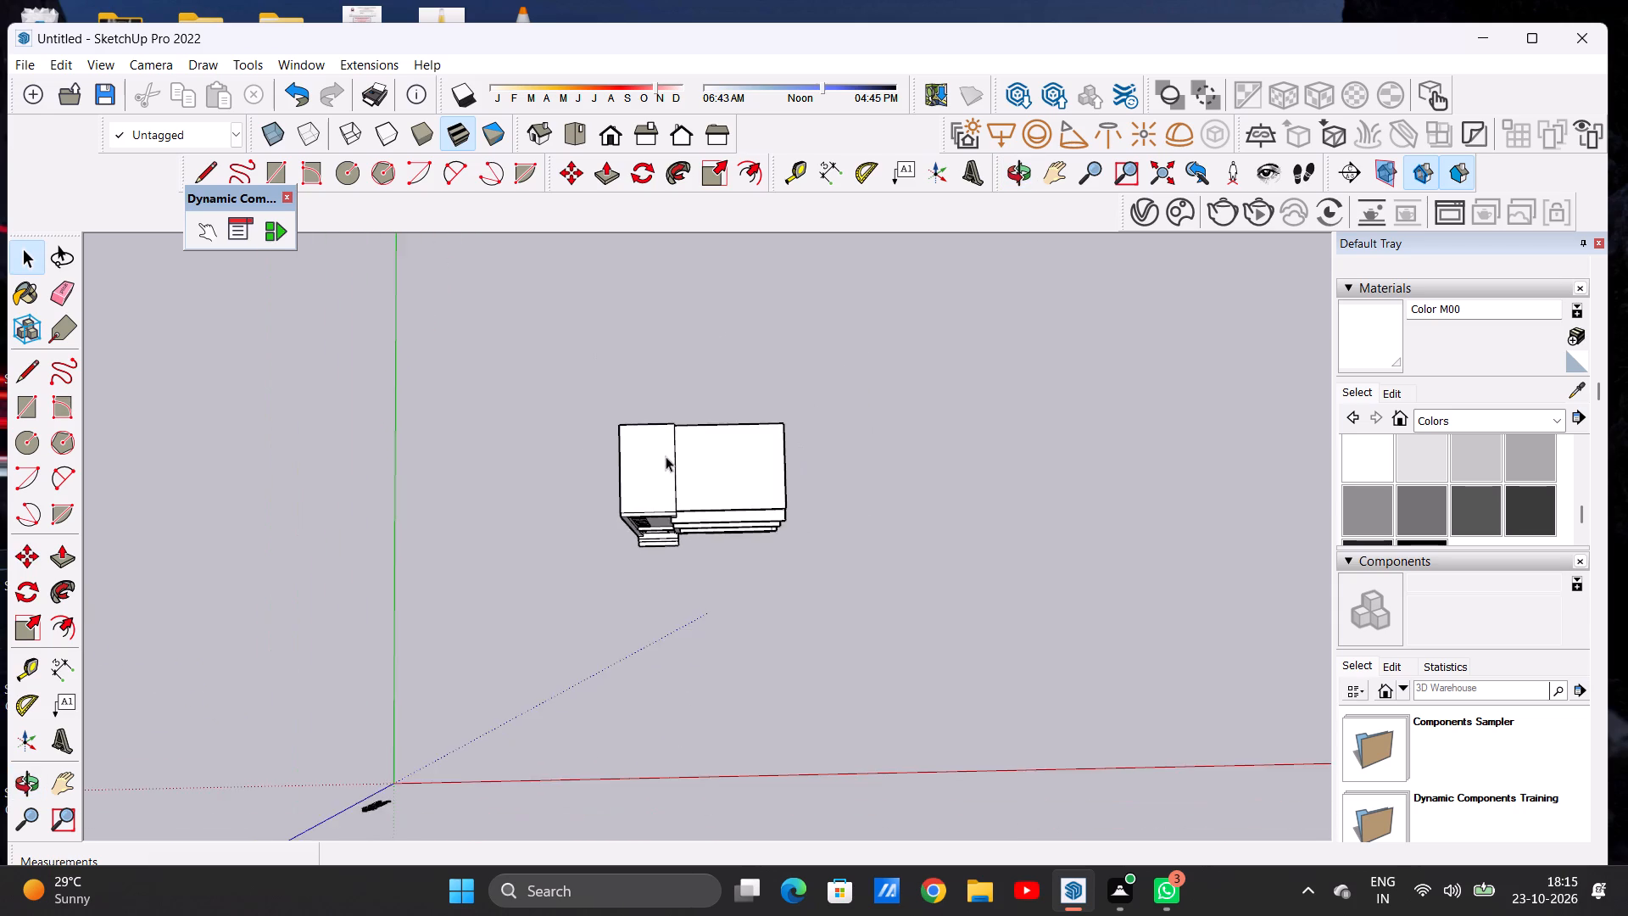
middle_click_drag(666, 464, 697, 522)
scroll(700, 464, "up", 5)
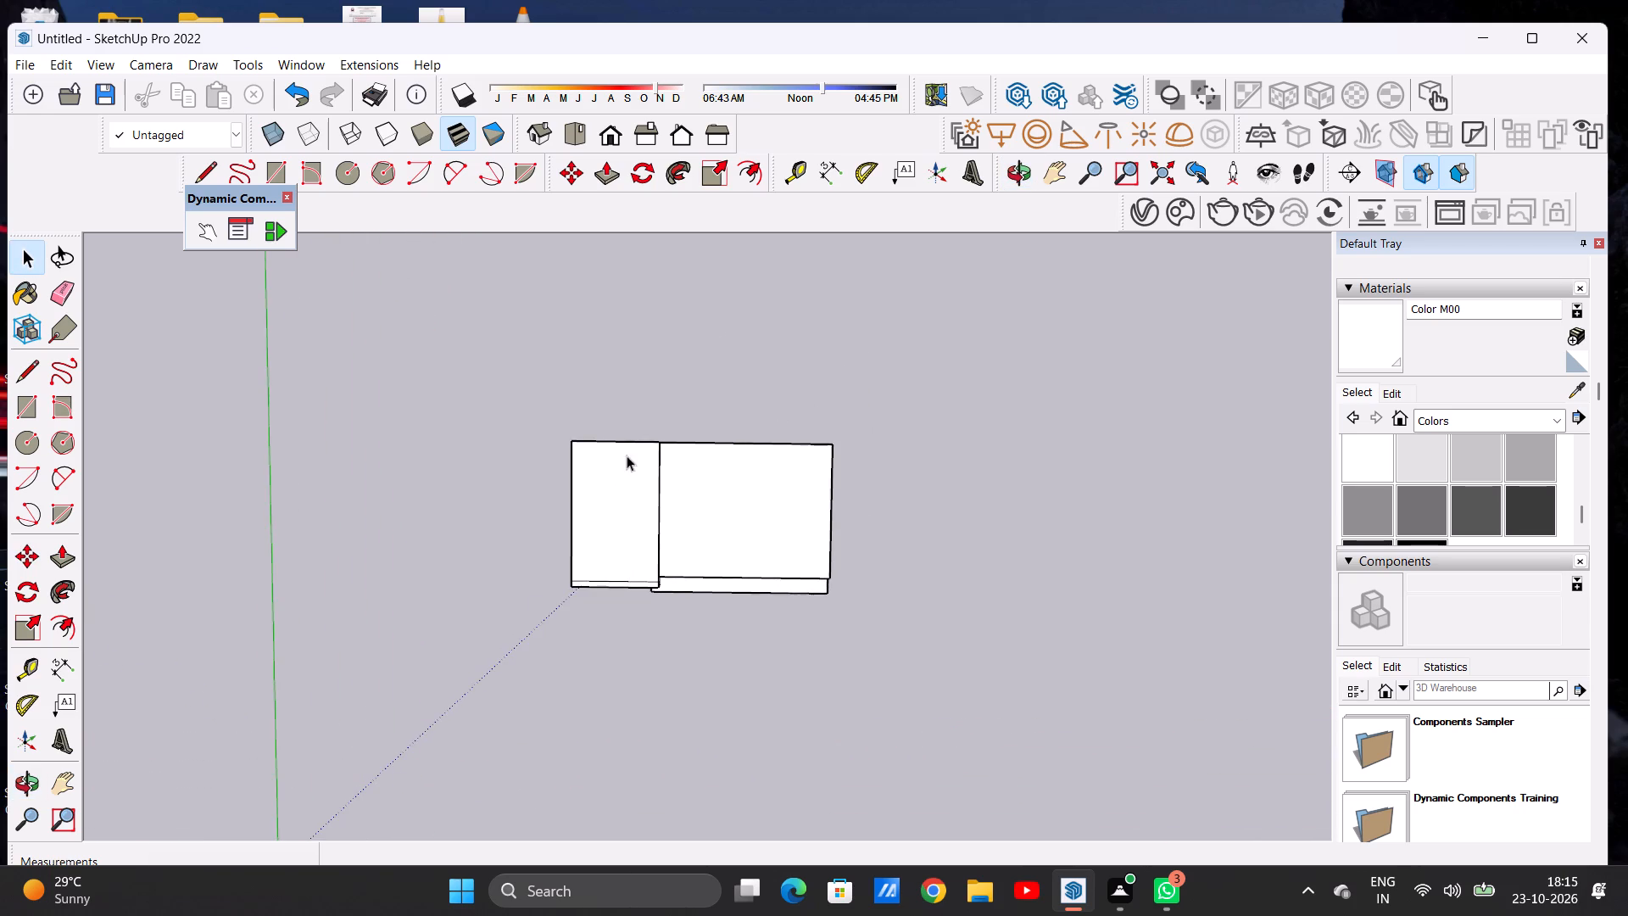
middle_click_drag(627, 475, 633, 511)
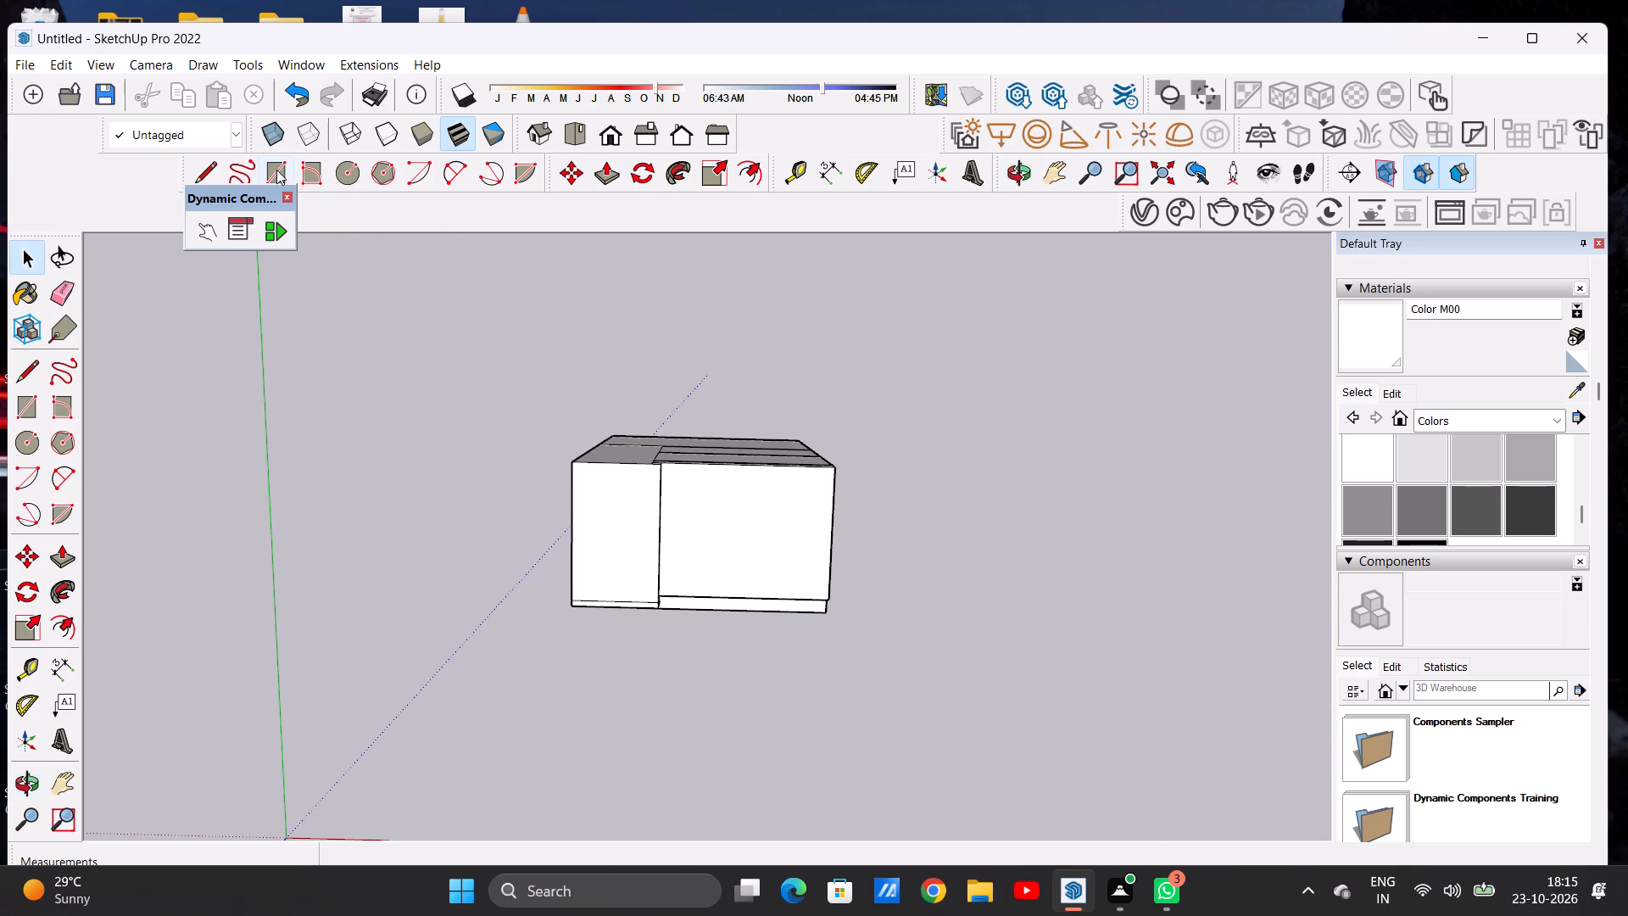
left_click(280, 171)
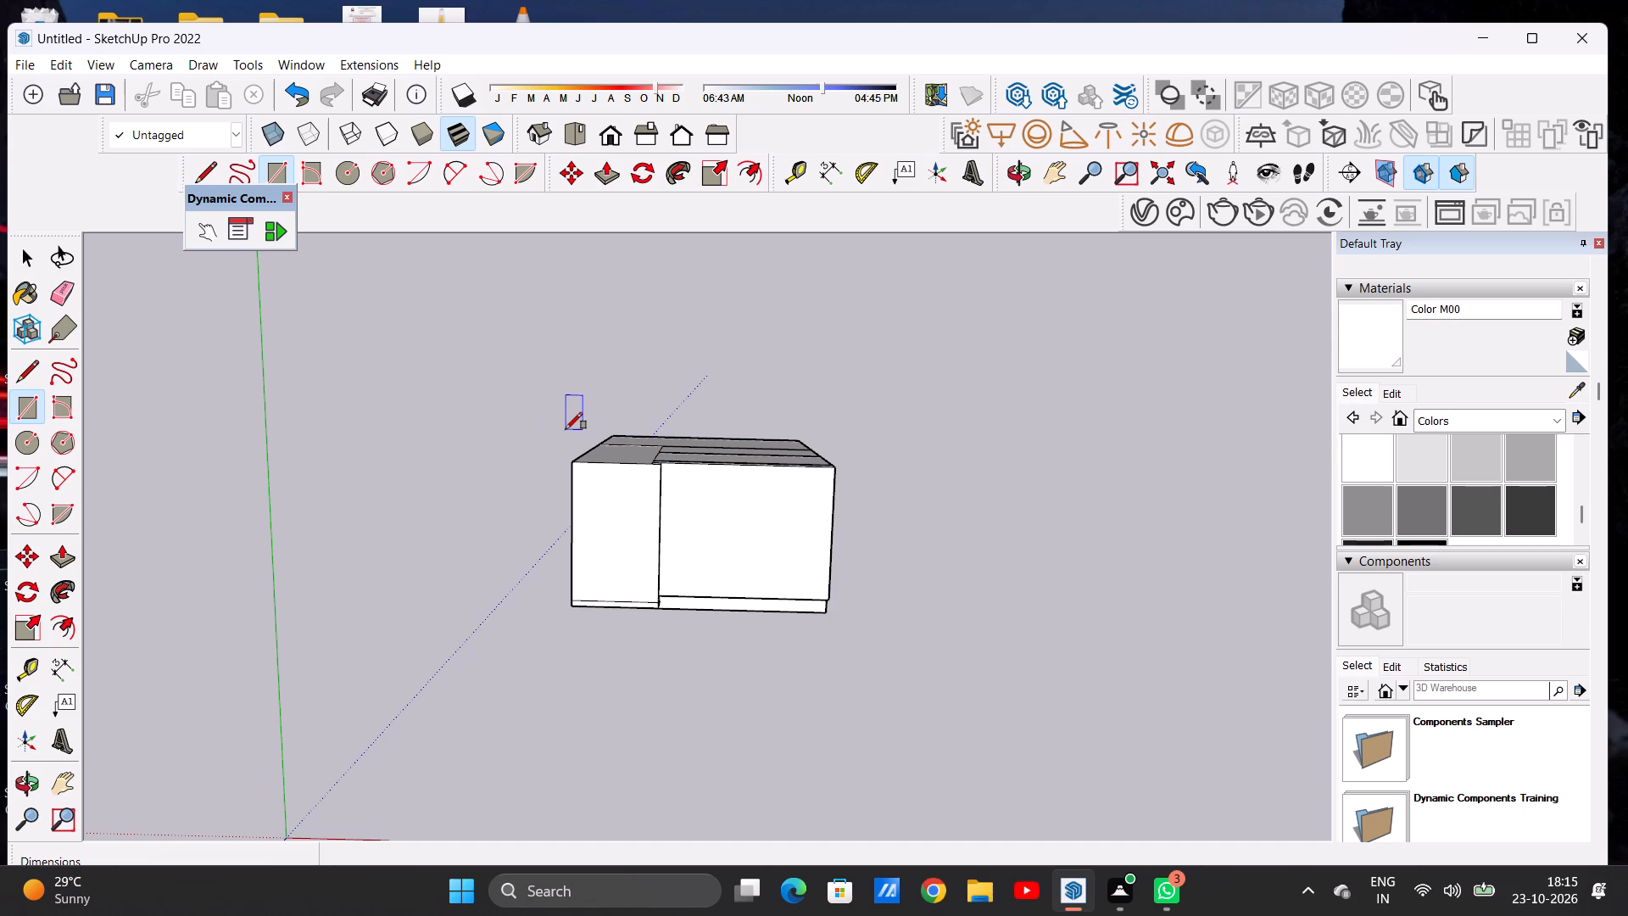
left_click(579, 429)
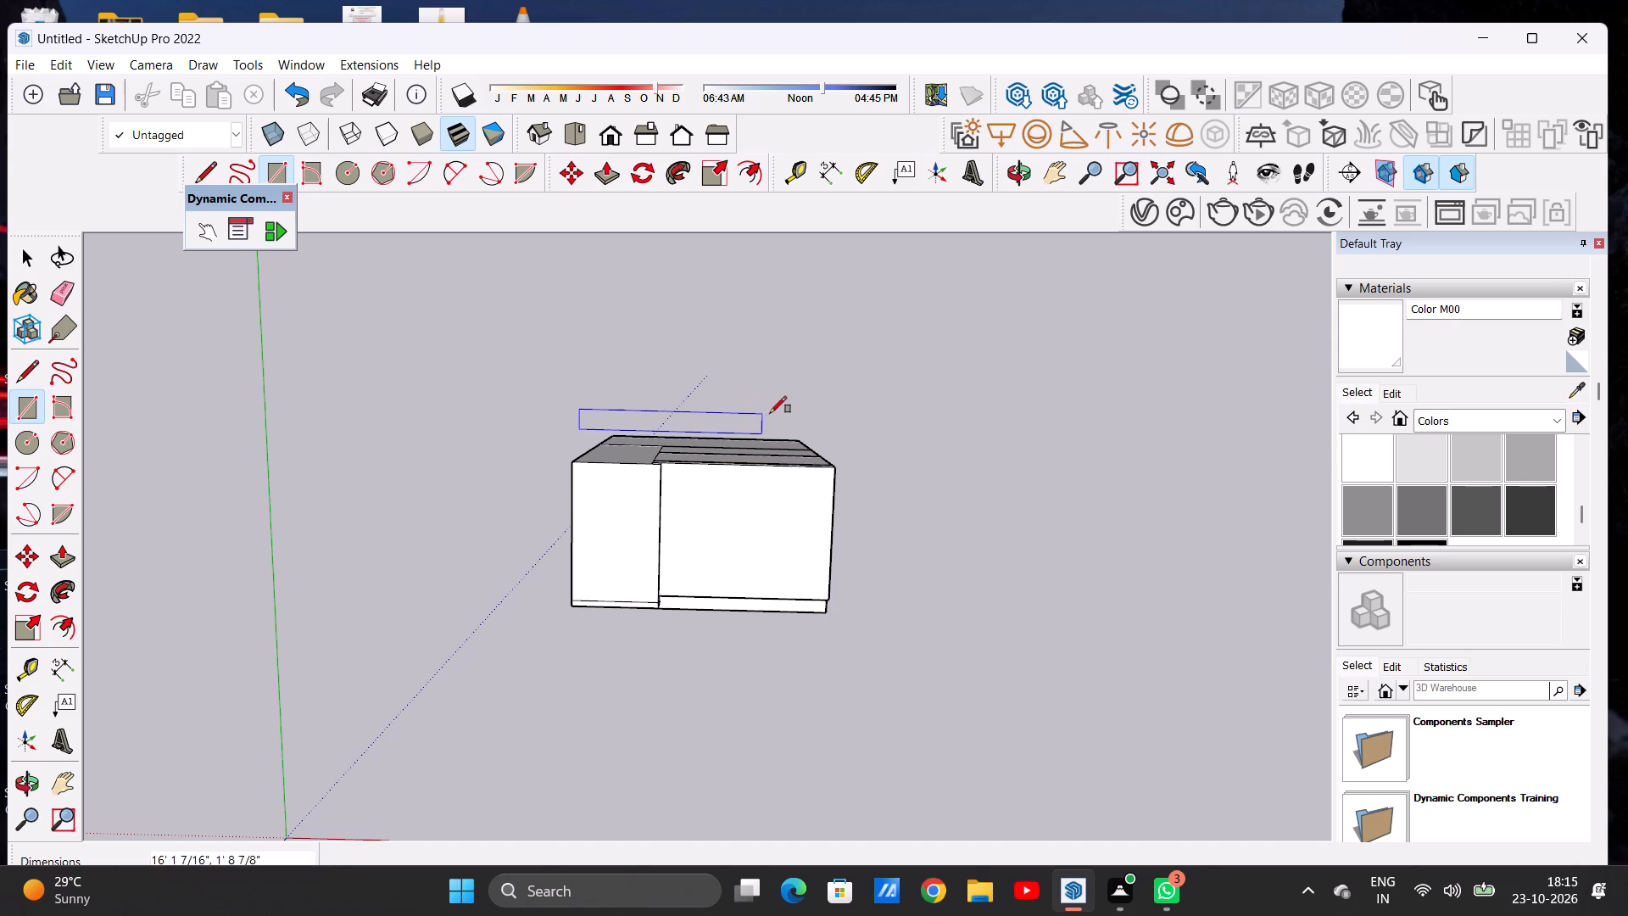
left_click(833, 642)
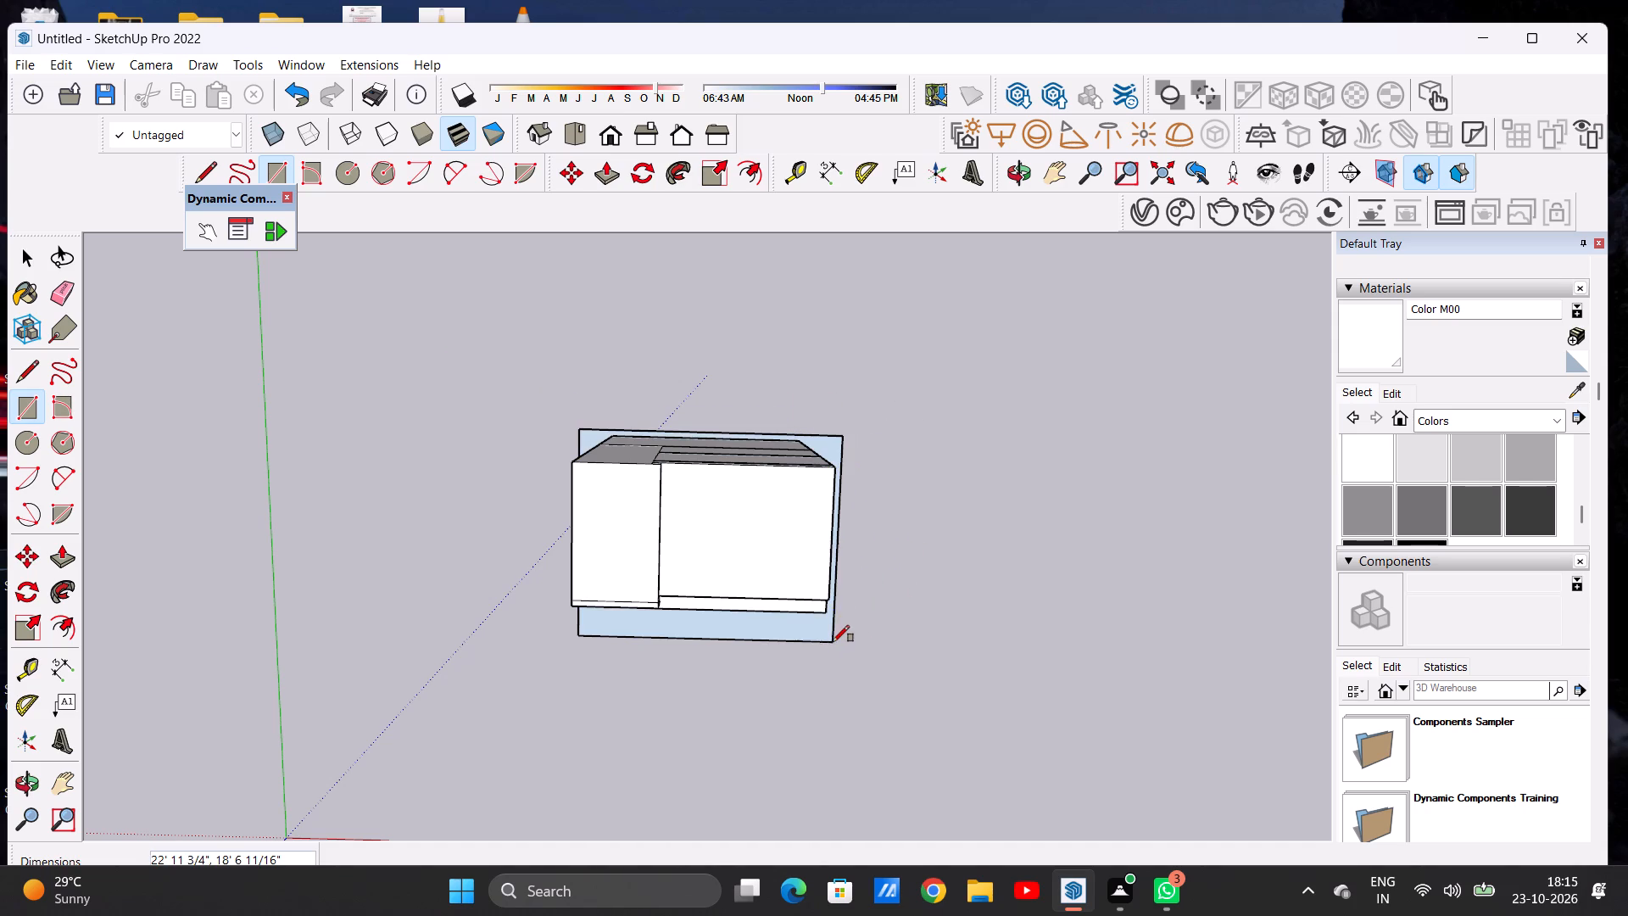
key("space")
Examine how the ground rectangle sits around the house at its front, underside, sides and rear.
scroll(609, 632, "down", 5)
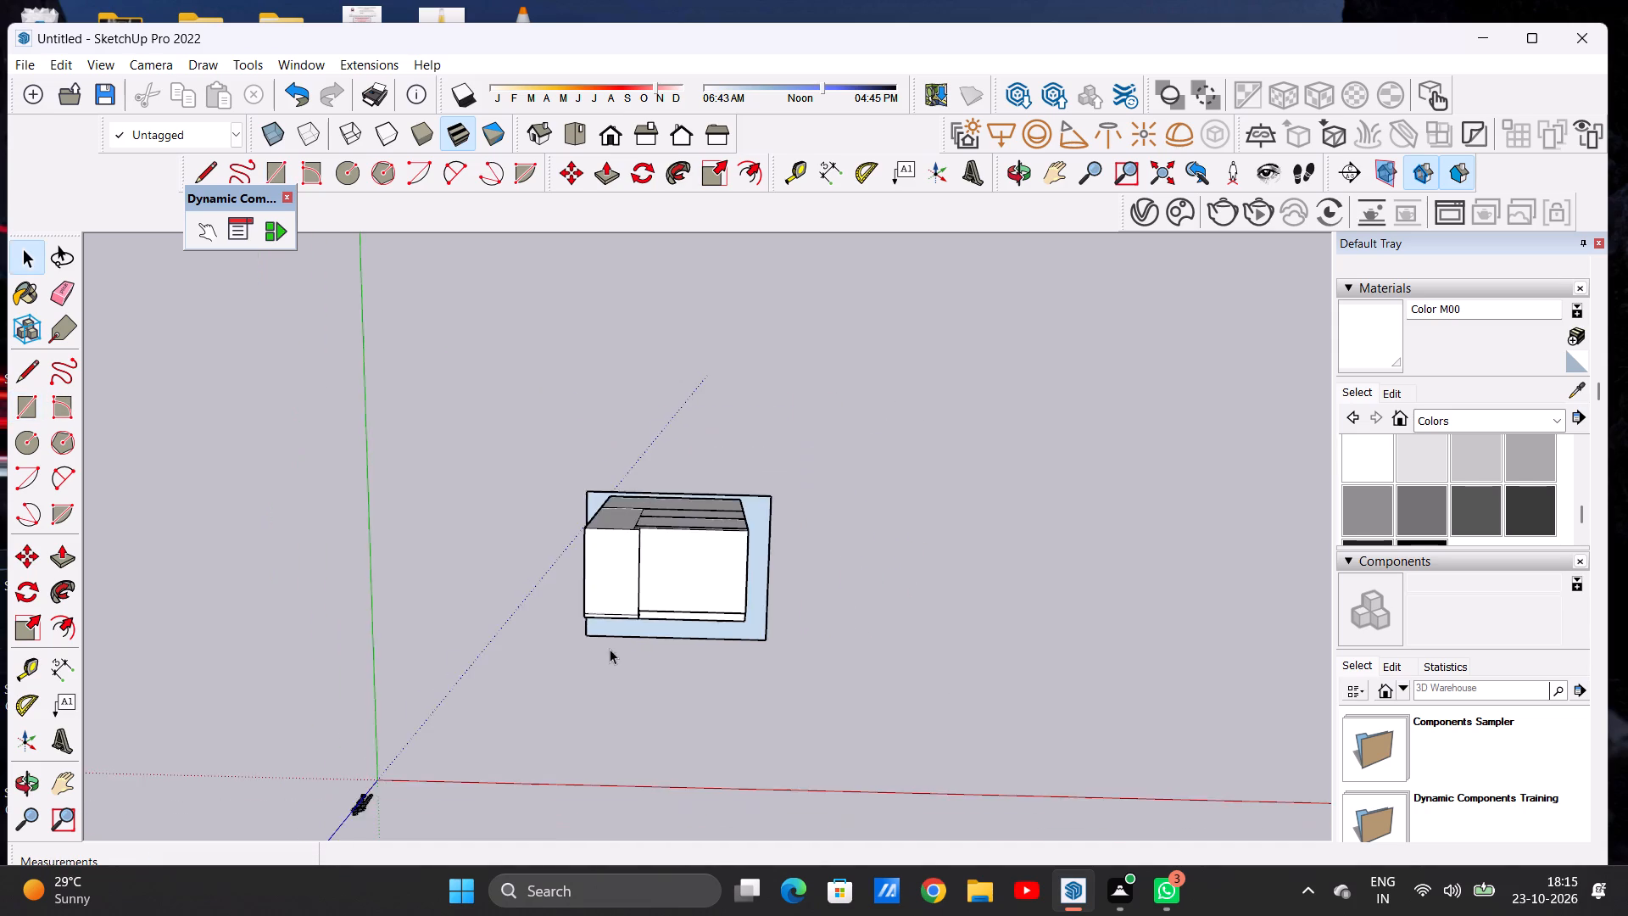
middle_click_drag(642, 669, 683, 401)
middle_click_drag(701, 622, 736, 385)
scroll(775, 650, "up", 5)
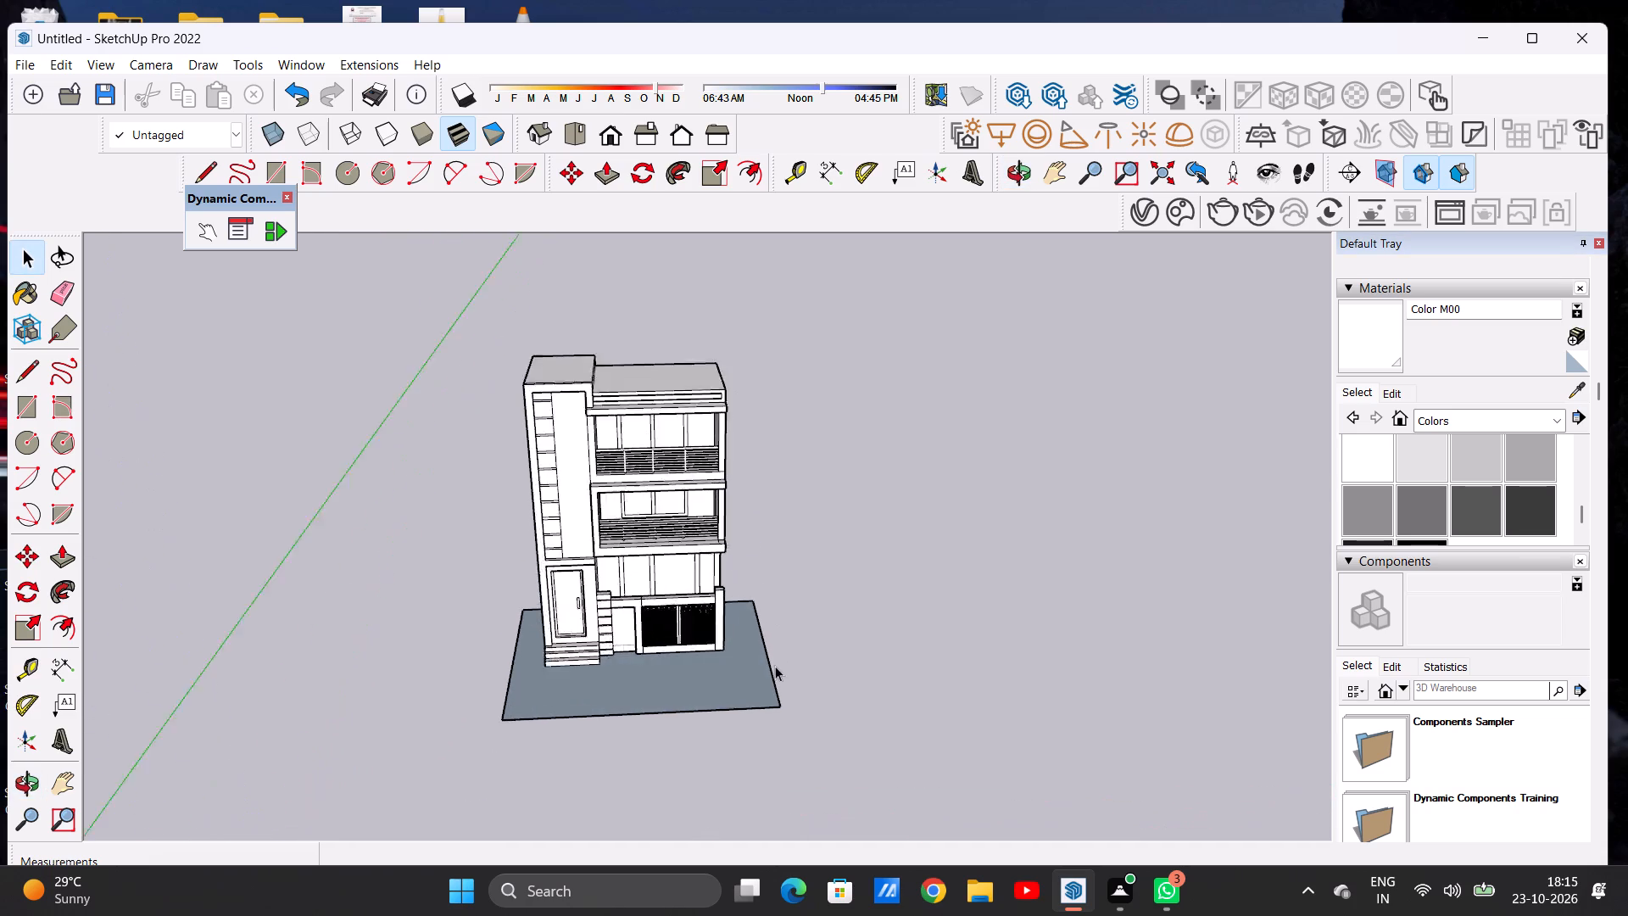
scroll(775, 666, "up", 1)
middle_click_drag(754, 695, 730, 487)
middle_click_drag(696, 708, 662, 656)
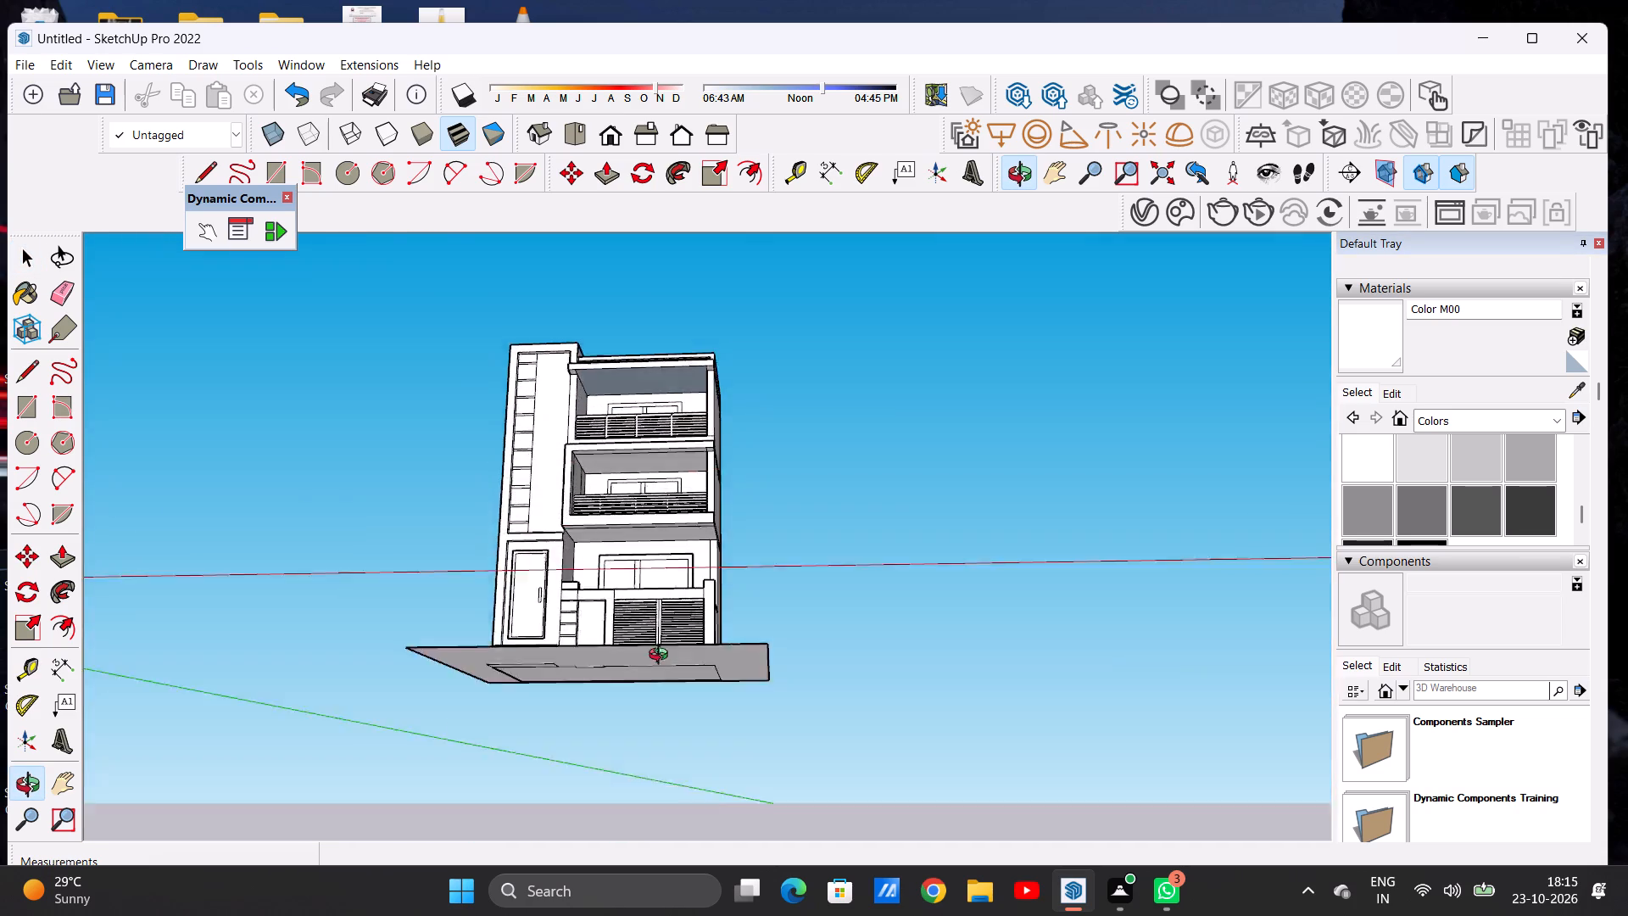
middle_click_drag(662, 656, 687, 808)
scroll(647, 715, "up", 9)
middle_click_drag(900, 613, 424, 799)
scroll(526, 616, "down", 5)
middle_click_drag(875, 640, 463, 570)
scroll(1011, 729, "up", 3)
middle_click_drag(859, 682, 590, 723)
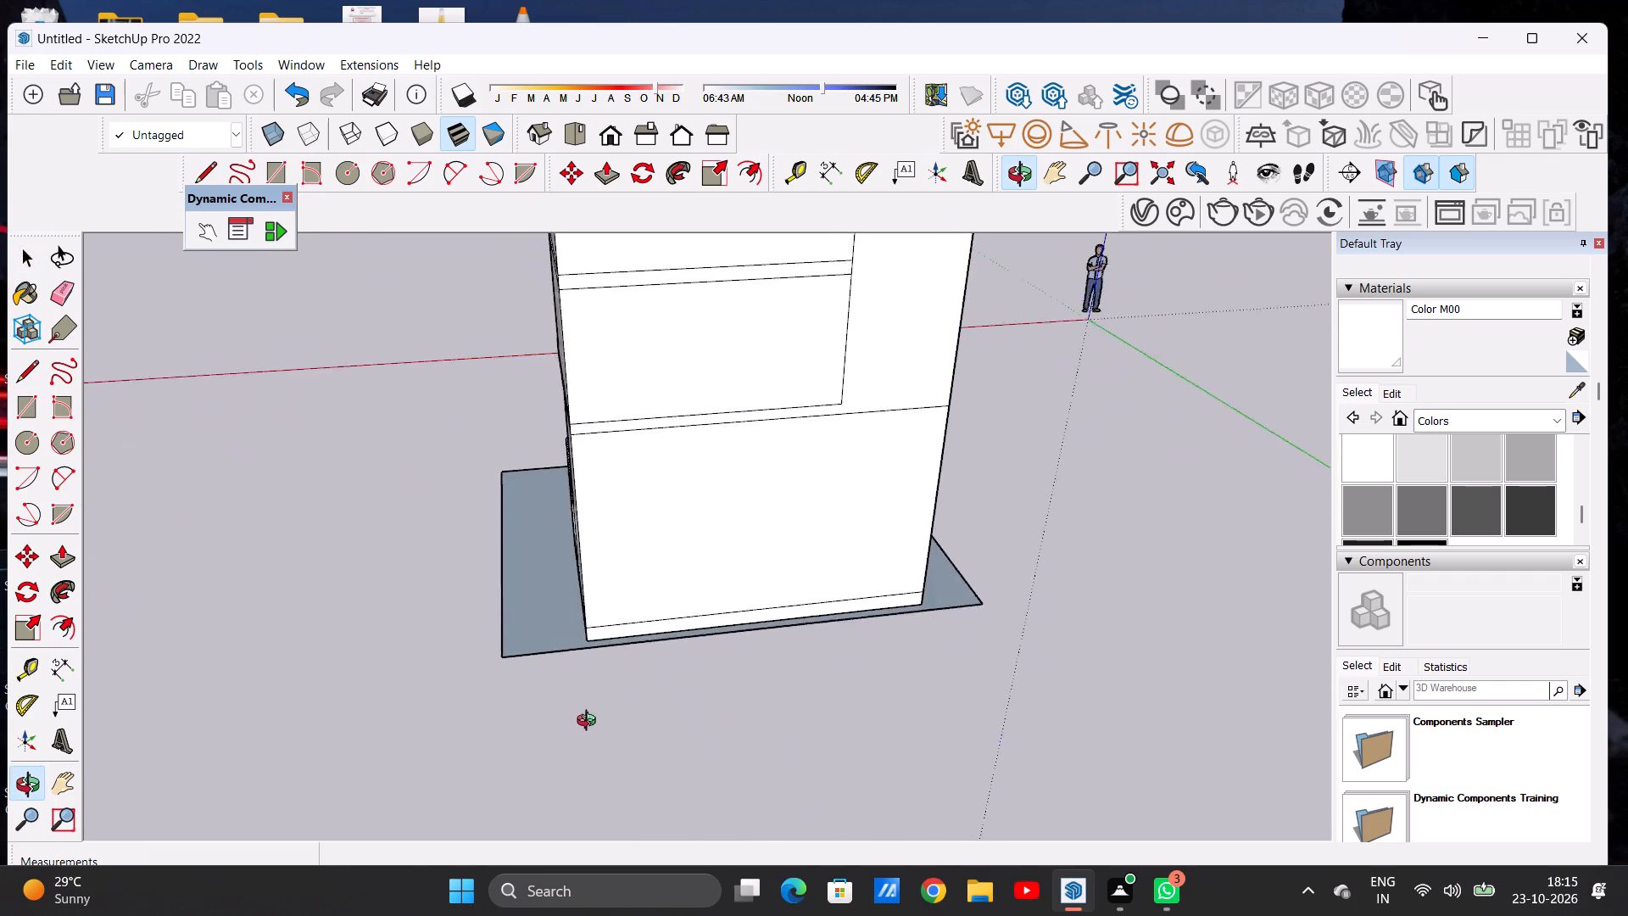
middle_click_drag(590, 723, 560, 803)
Draw a rectangle along the ground plane's full 22' 11 3/4" rear edge, extending it about 2' behind the house.
scroll(664, 660, "down", 4)
middle_click_drag(894, 660, 834, 701)
middle_click_drag(845, 703, 849, 708)
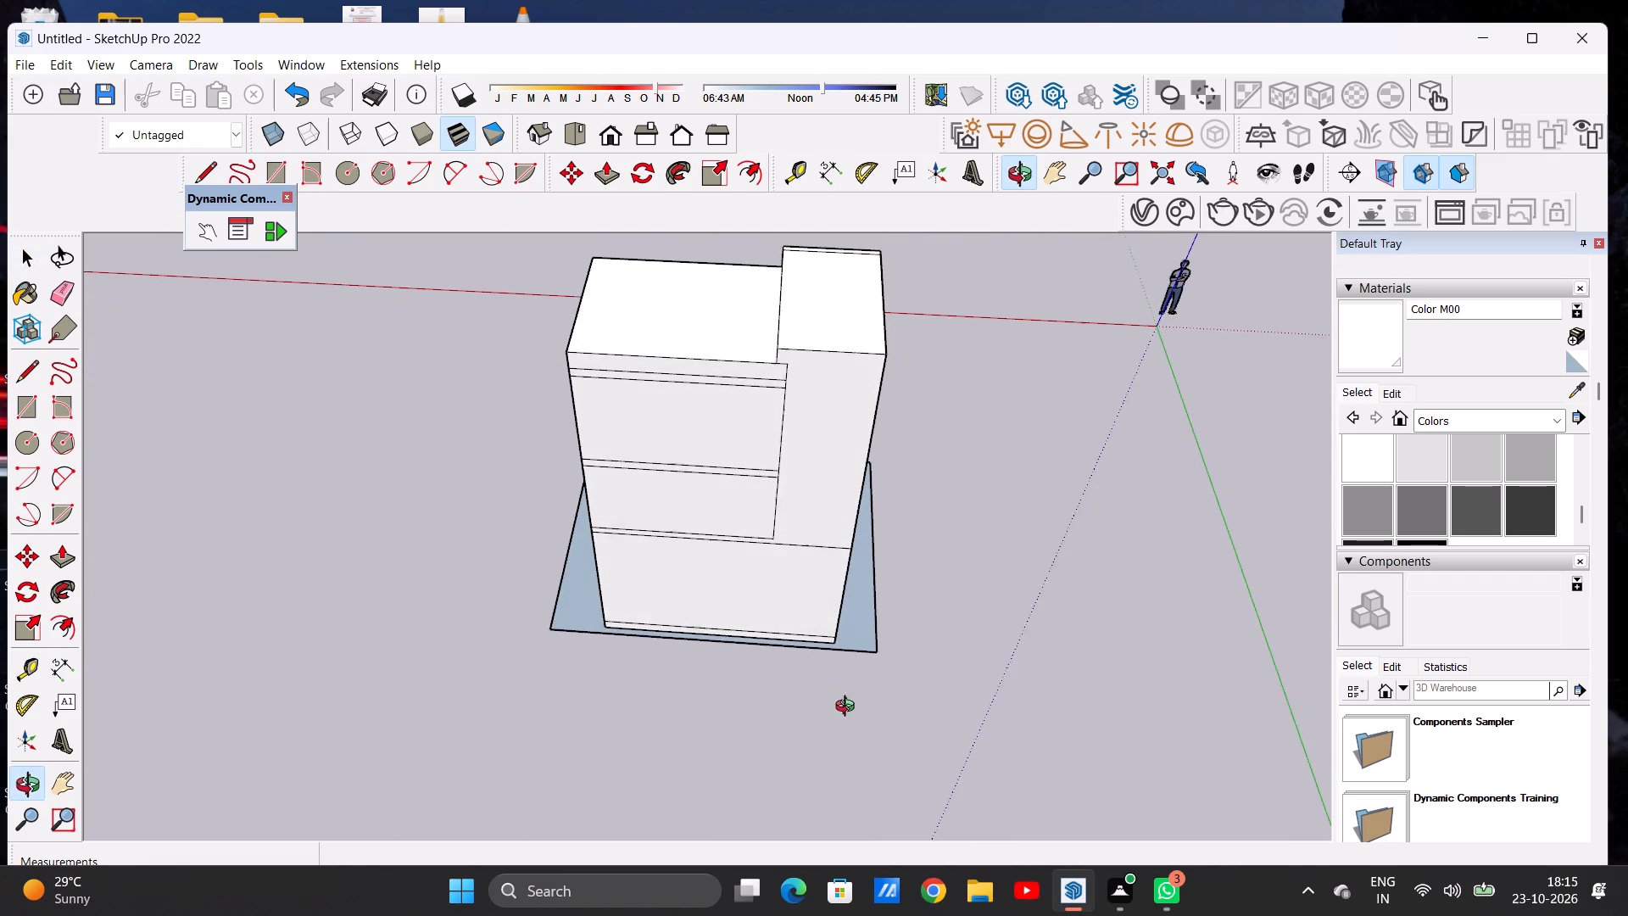
middle_click_drag(849, 708, 868, 723)
scroll(723, 682, "up", 3)
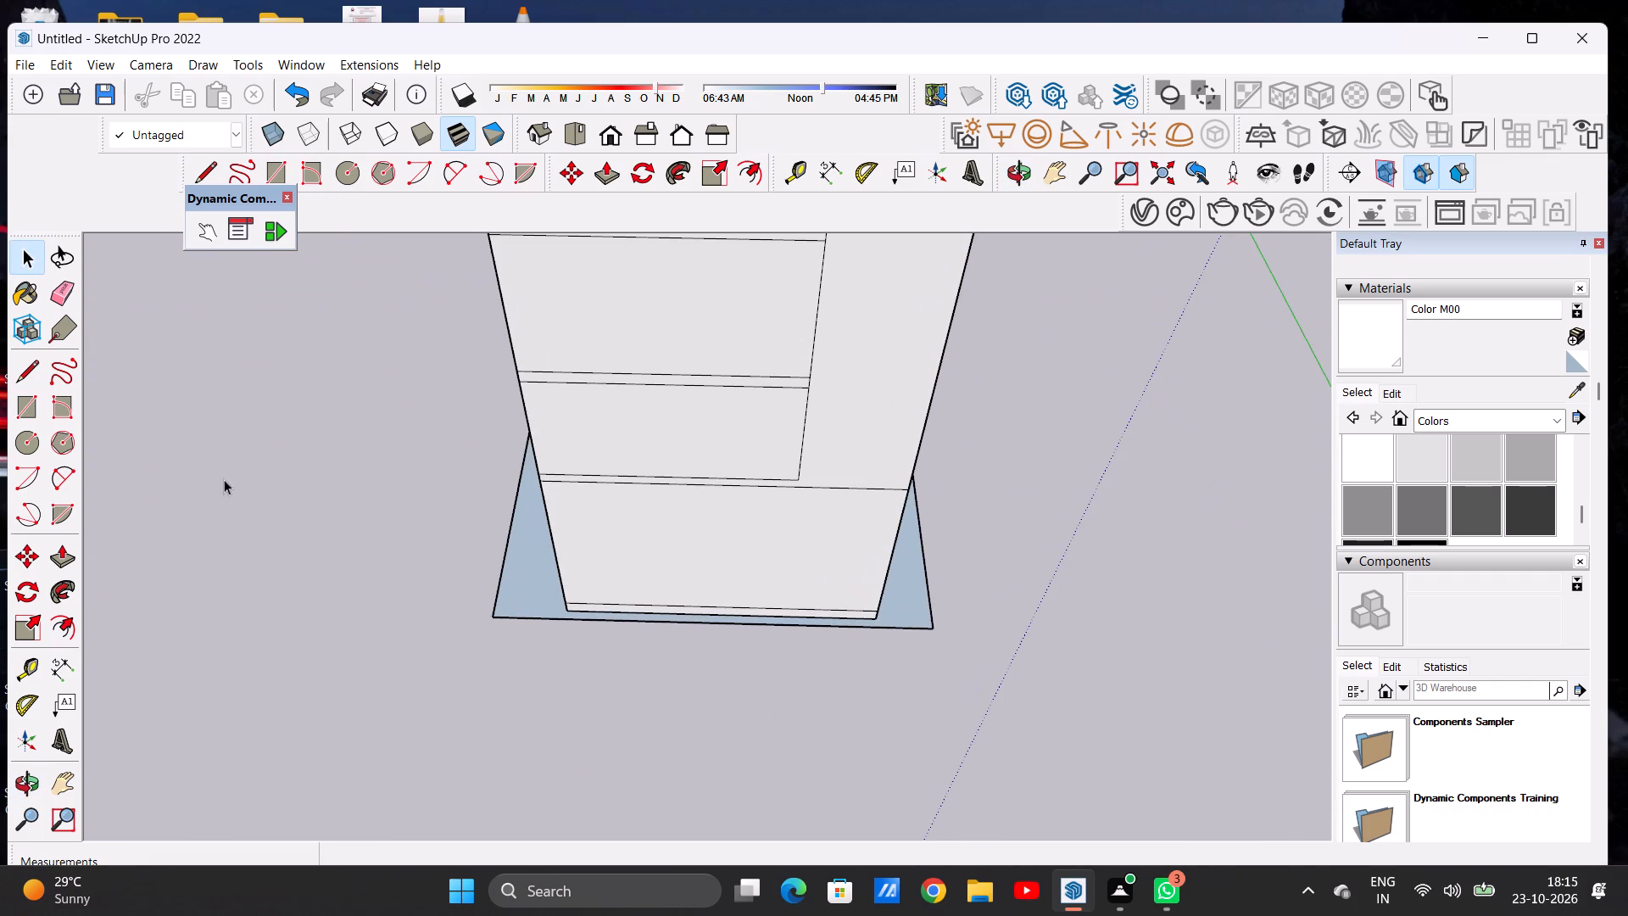
left_click(274, 165)
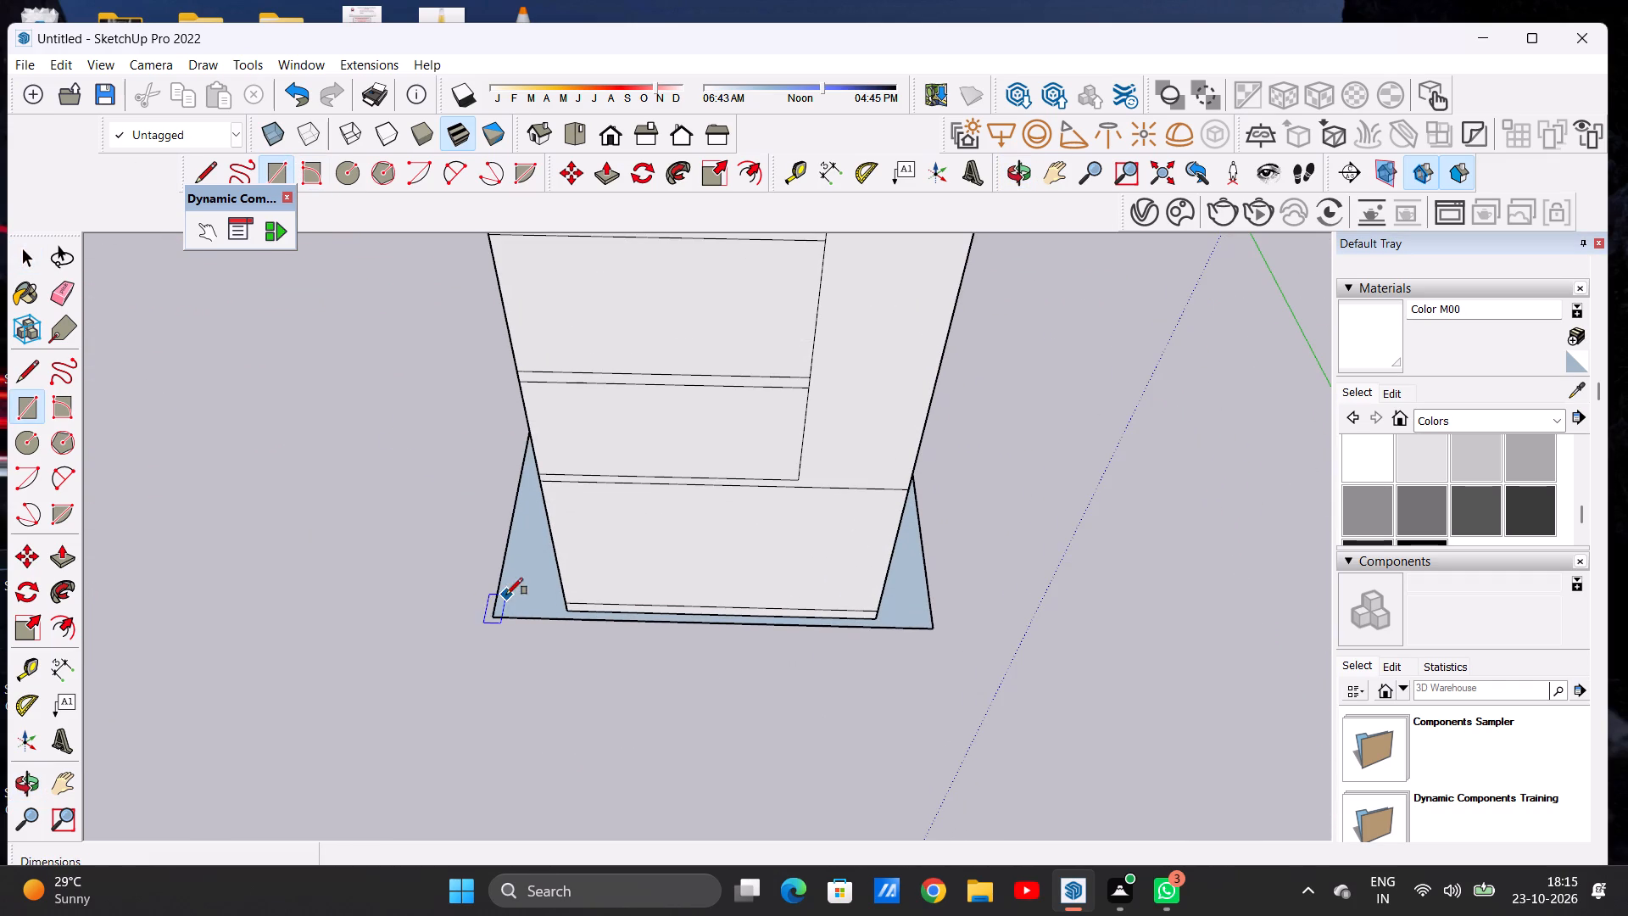
left_click(497, 621)
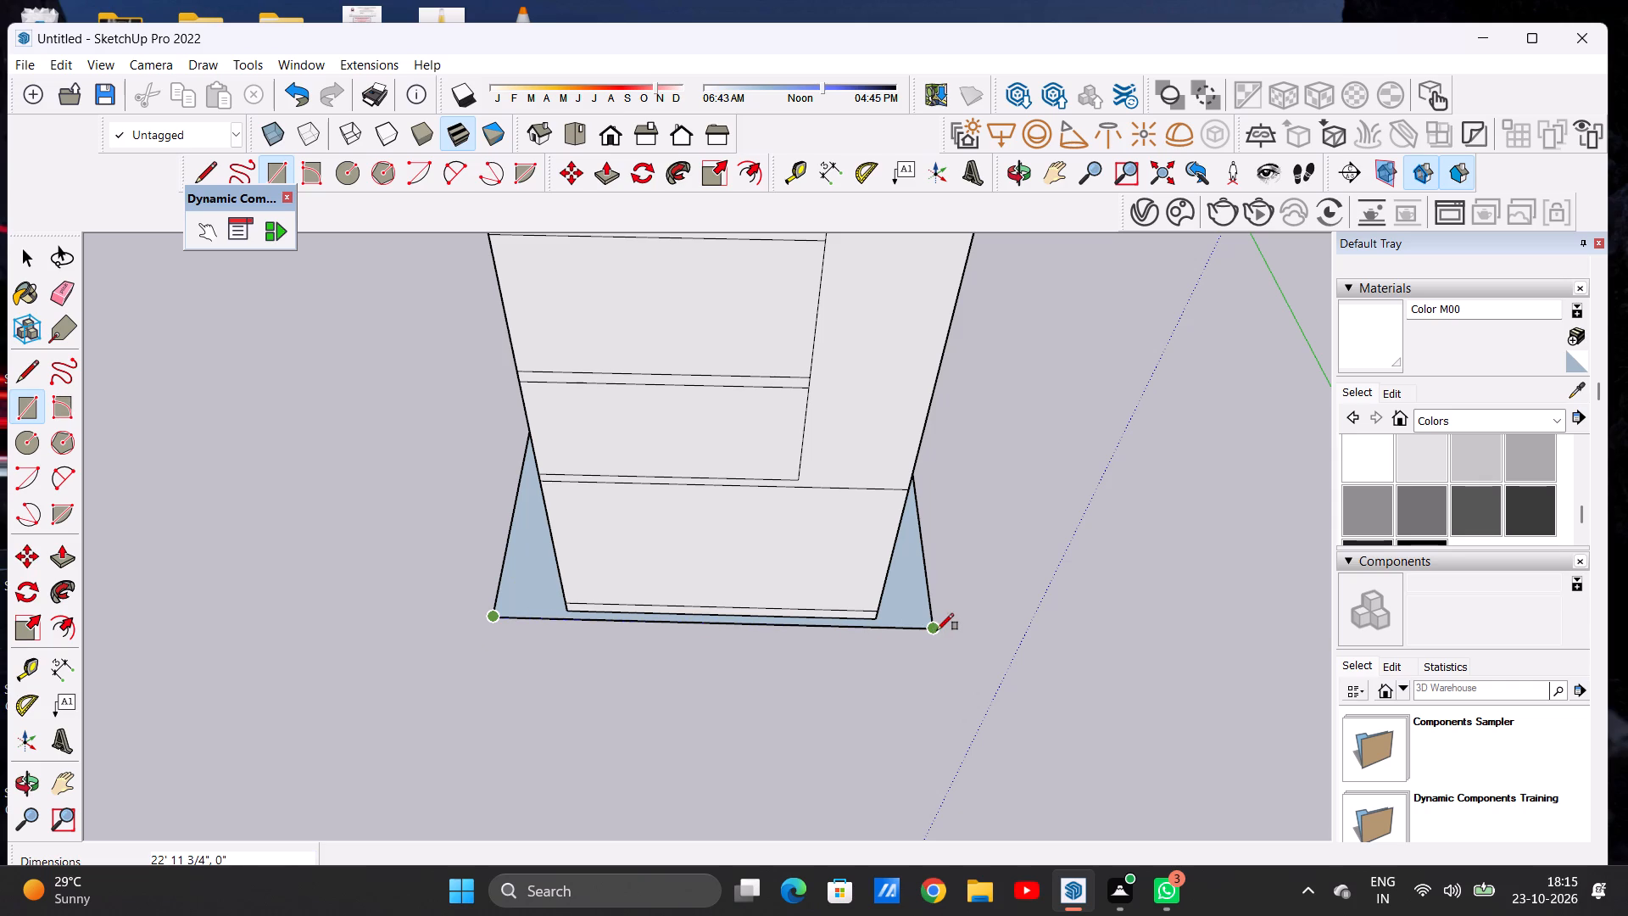
left_click(937, 630)
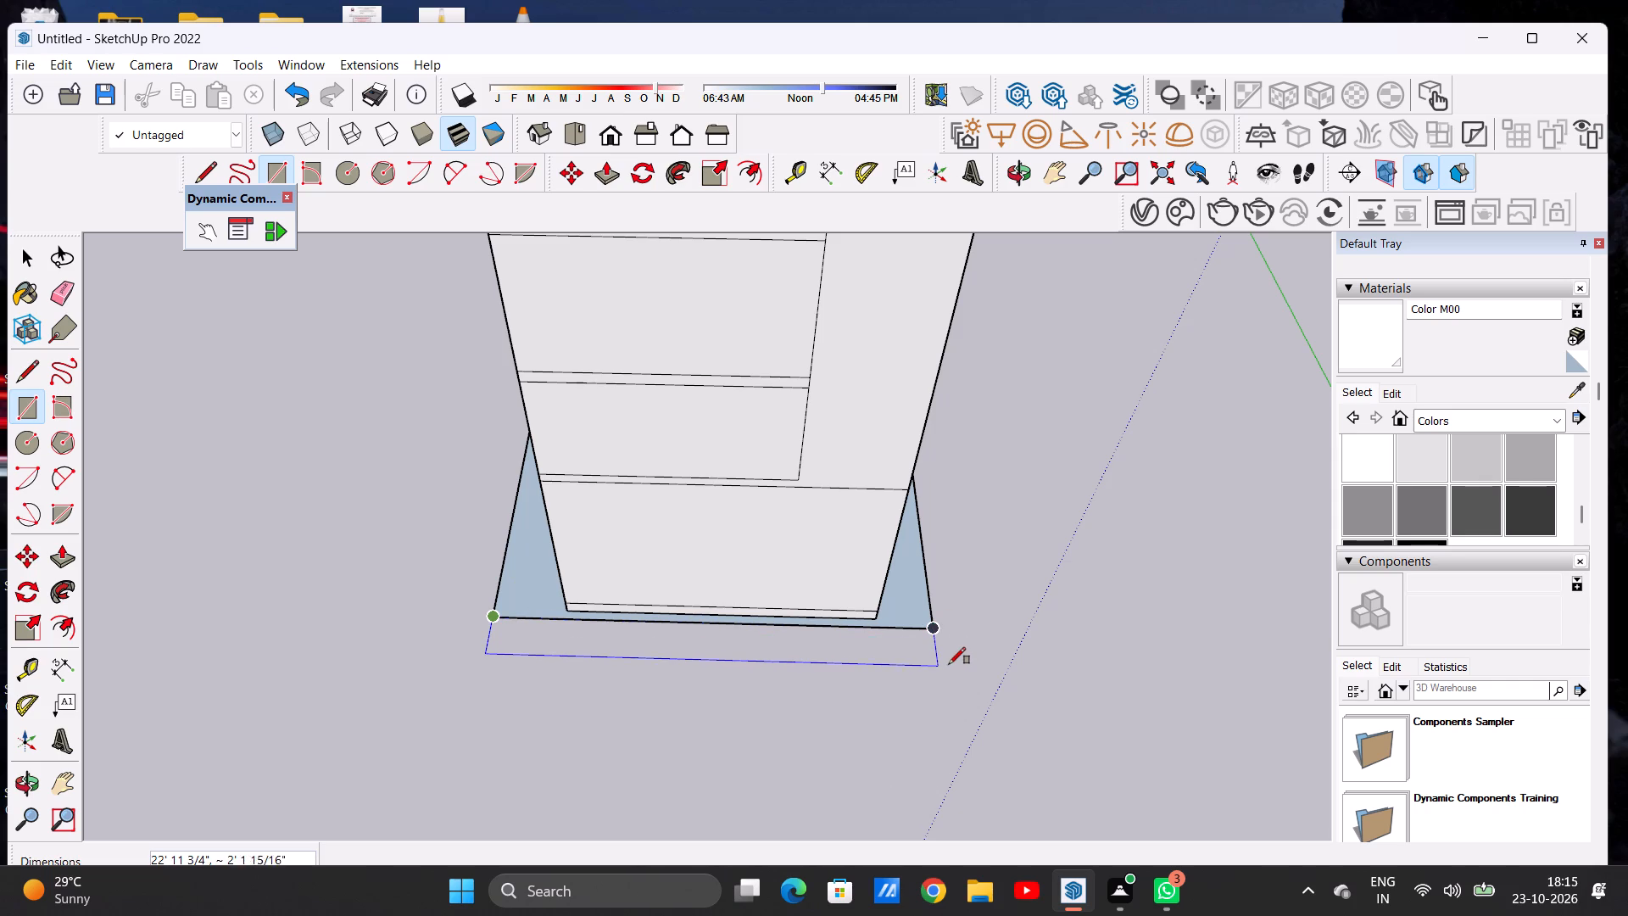
left_click(949, 660)
key("space")
Erase the dividing edge between the original ground plane and its rear extension.
type("E")
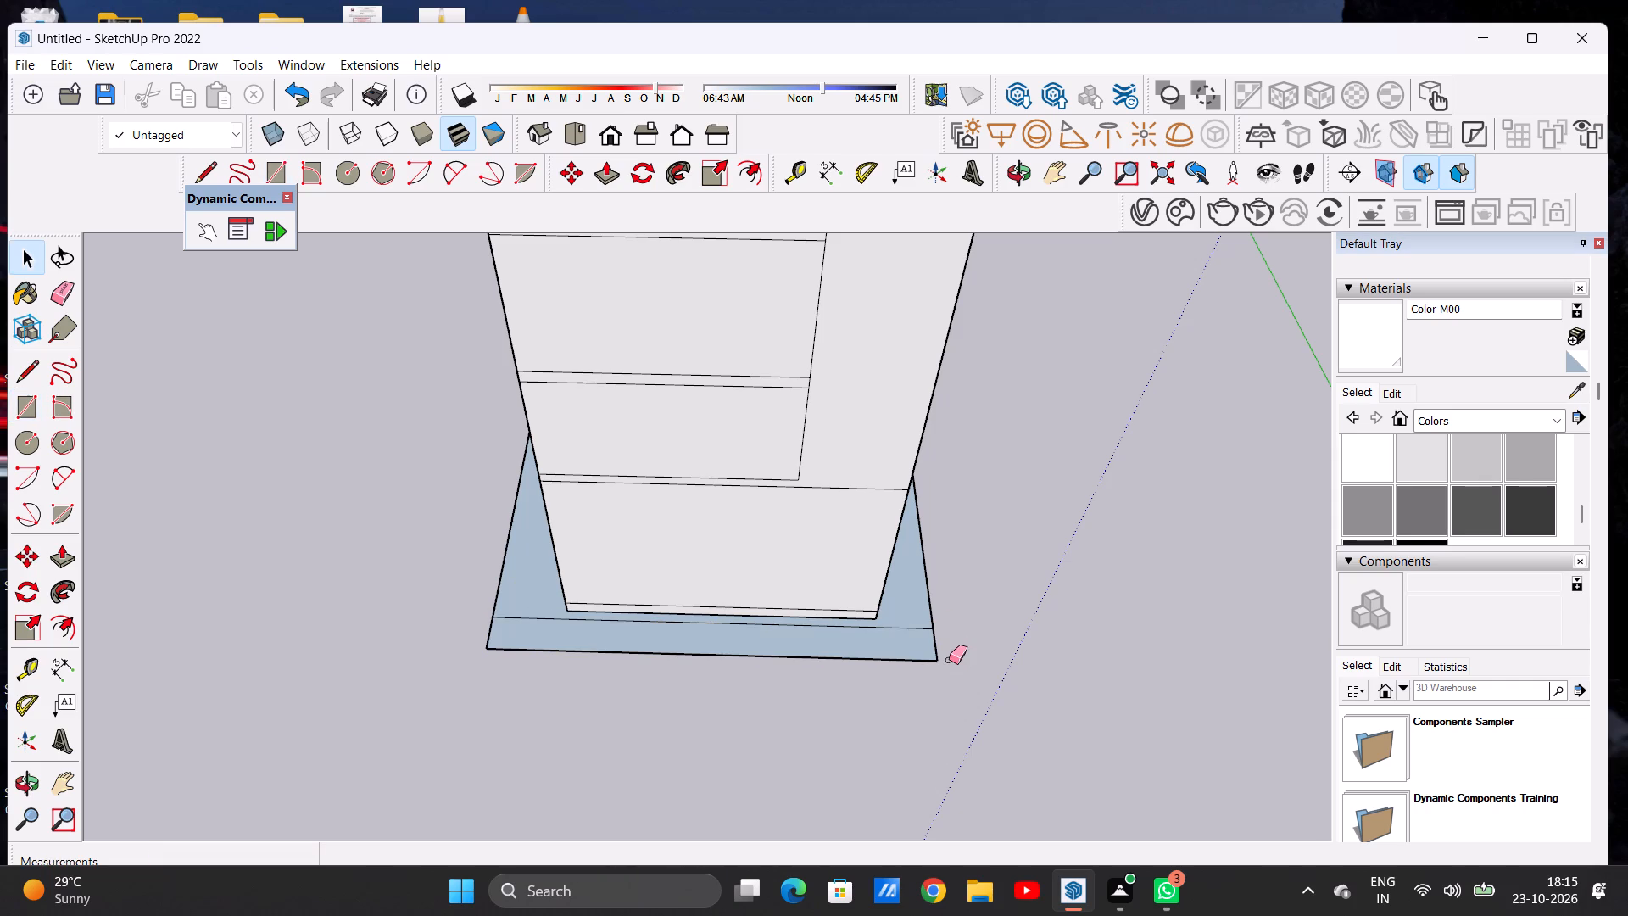
scroll(881, 659, "up", 4)
left_click_drag(929, 606, 926, 617)
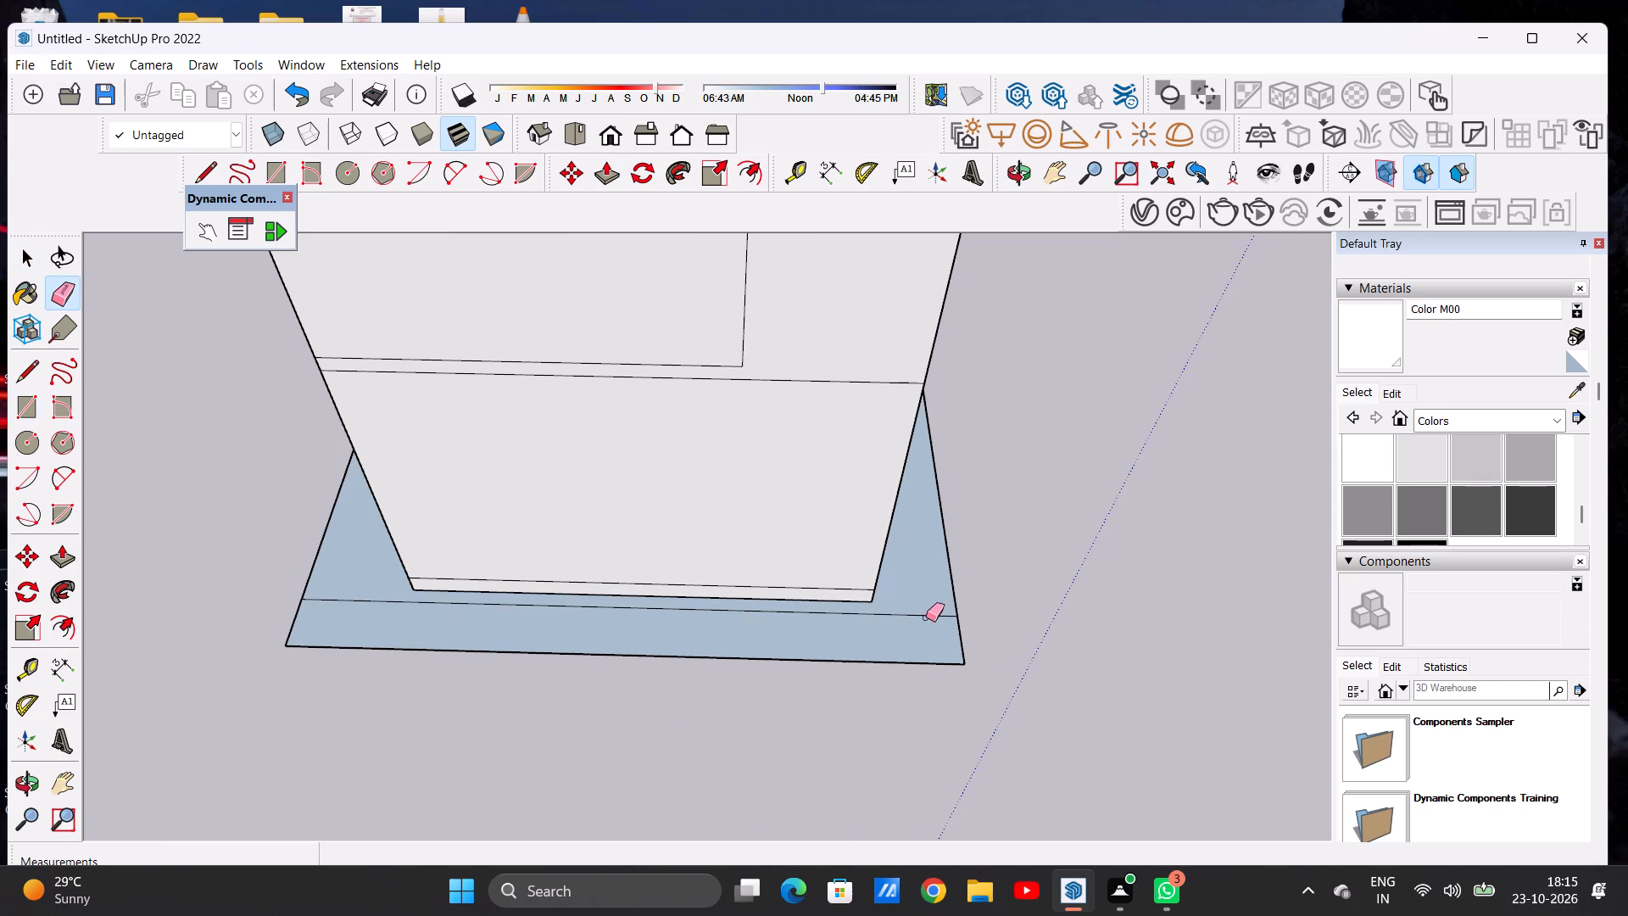
left_click_drag(926, 617, 926, 622)
key("space")
Draw a line about 20' 5 11/16" long across the ground plane from rear to front edge, beside the entrance-door side.
scroll(683, 586, "down", 9)
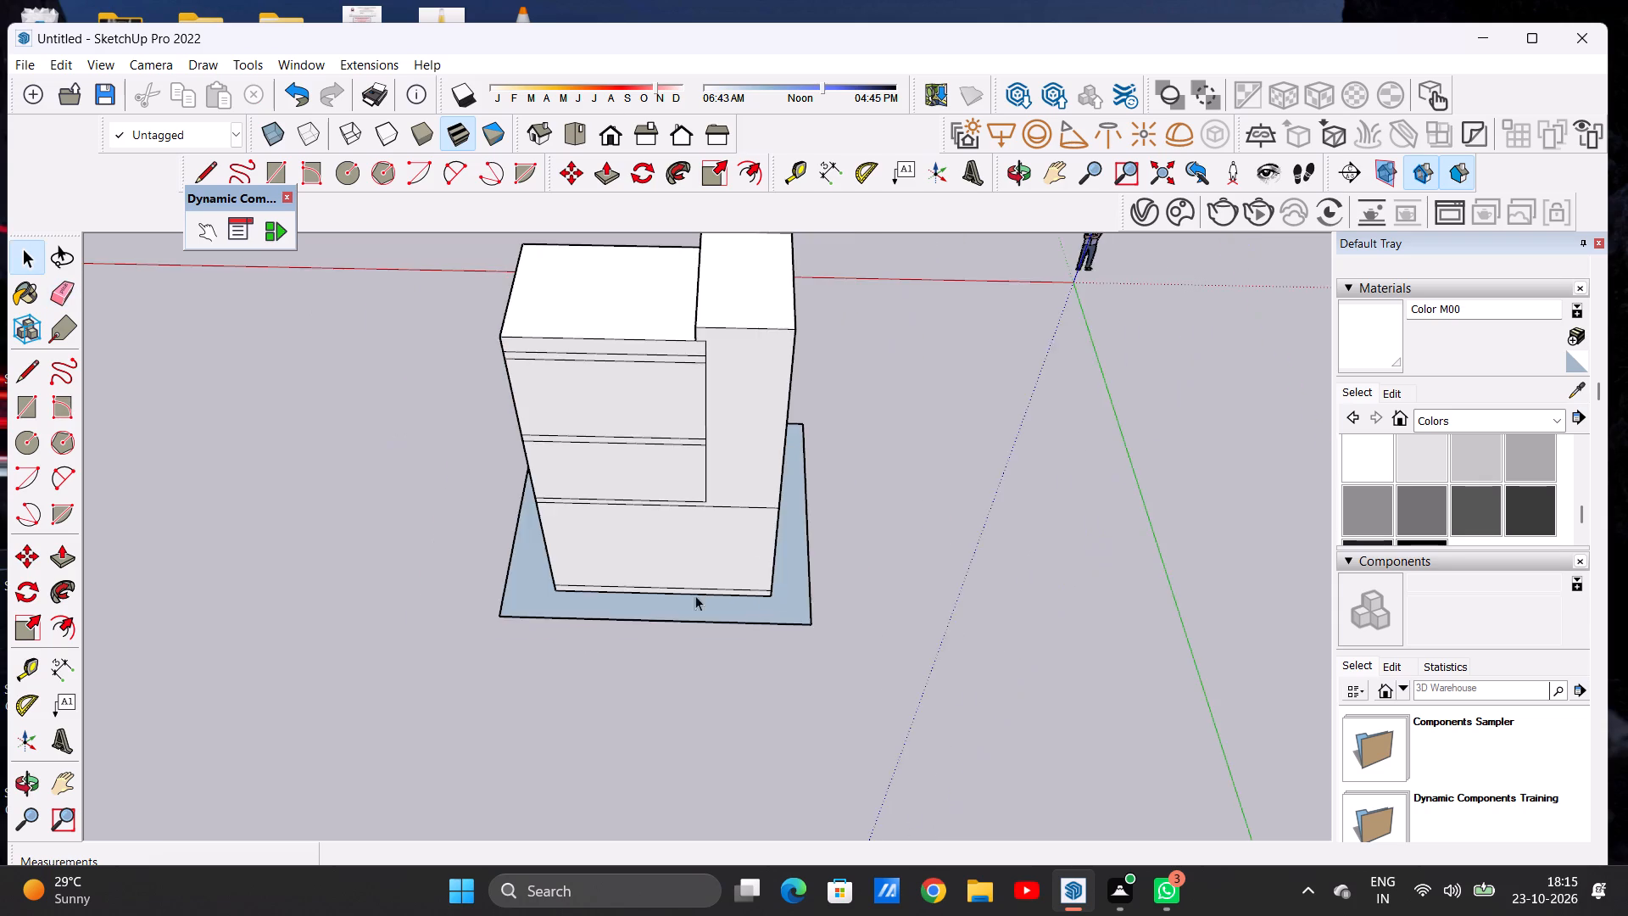
middle_click_drag(885, 561, 254, 517)
middle_click_drag(808, 666, 622, 665)
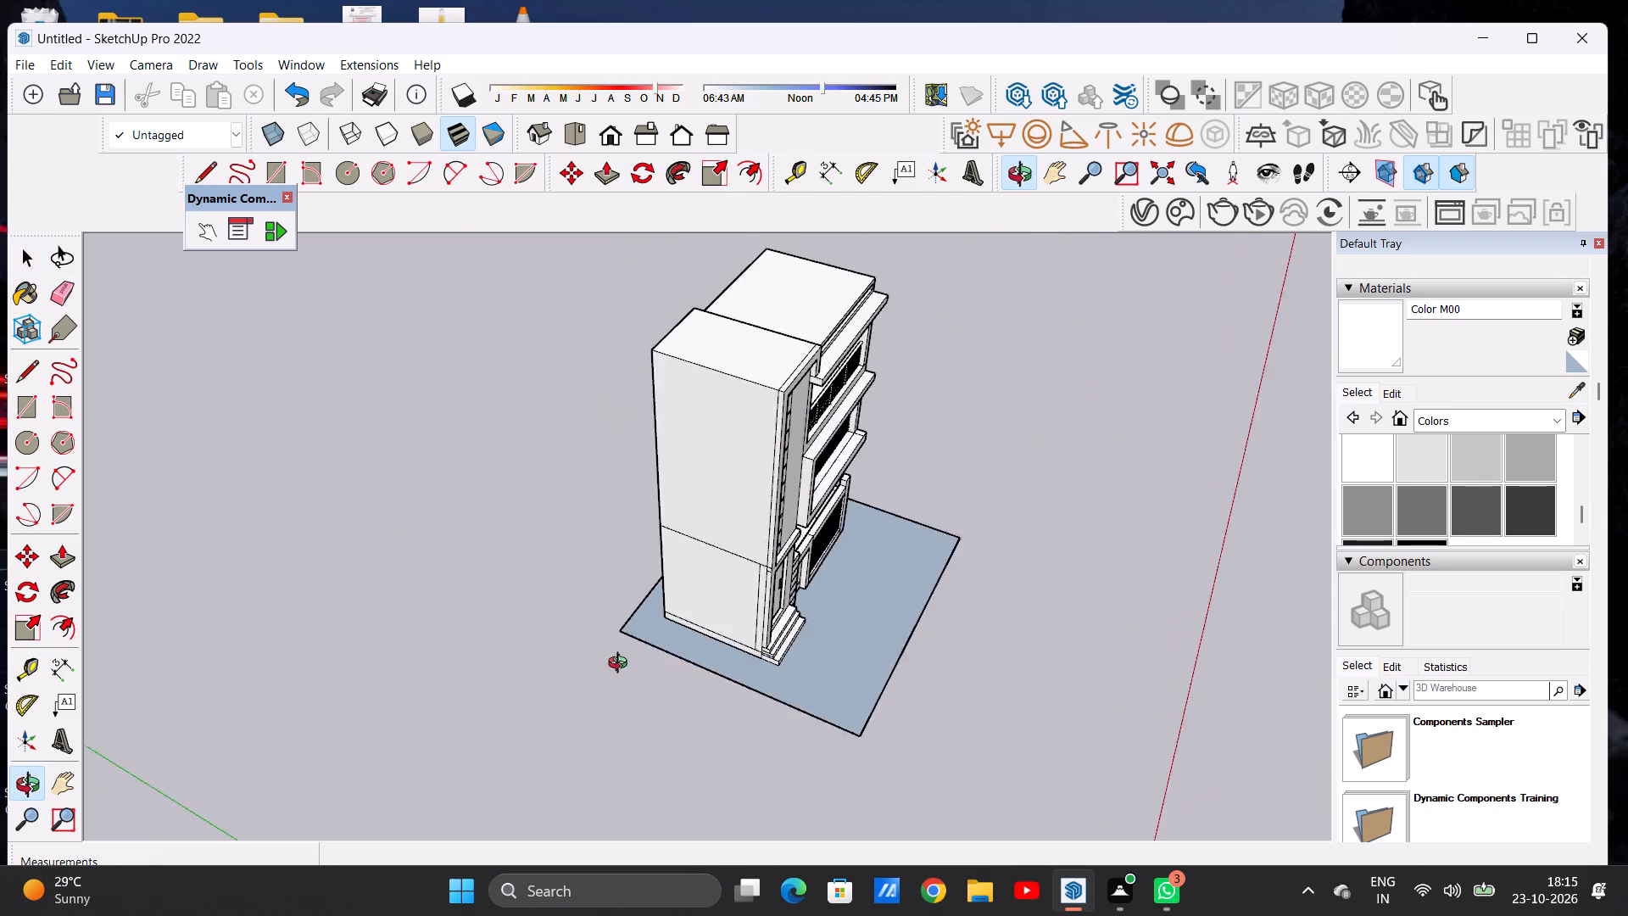
middle_click_drag(622, 665, 328, 604)
scroll(637, 659, "up", 6)
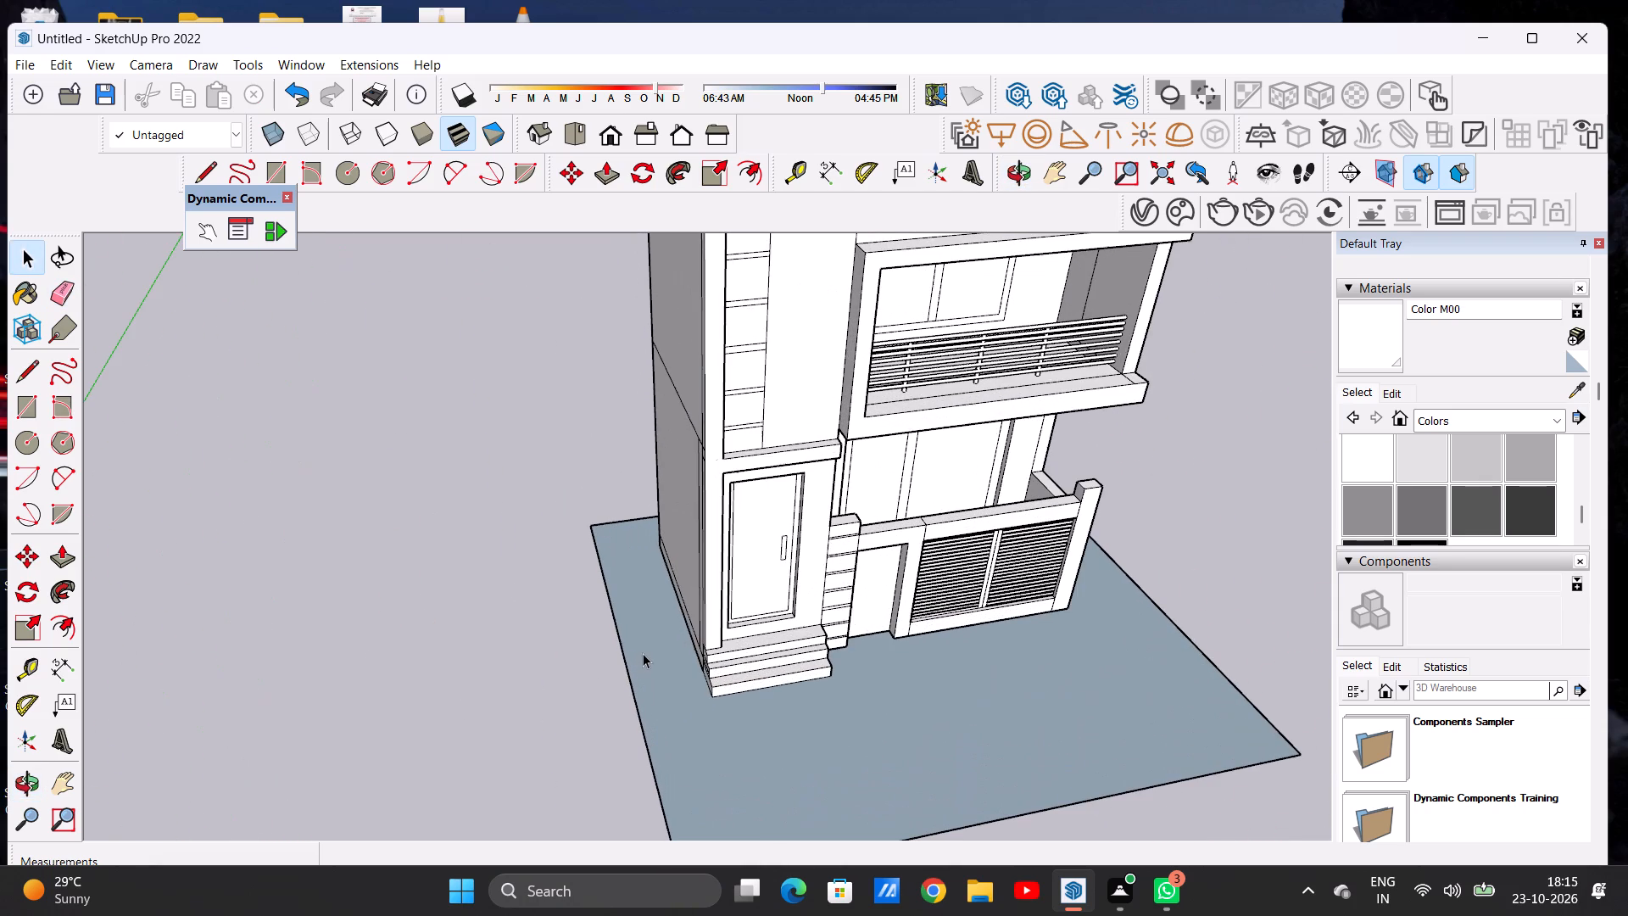
key("l")
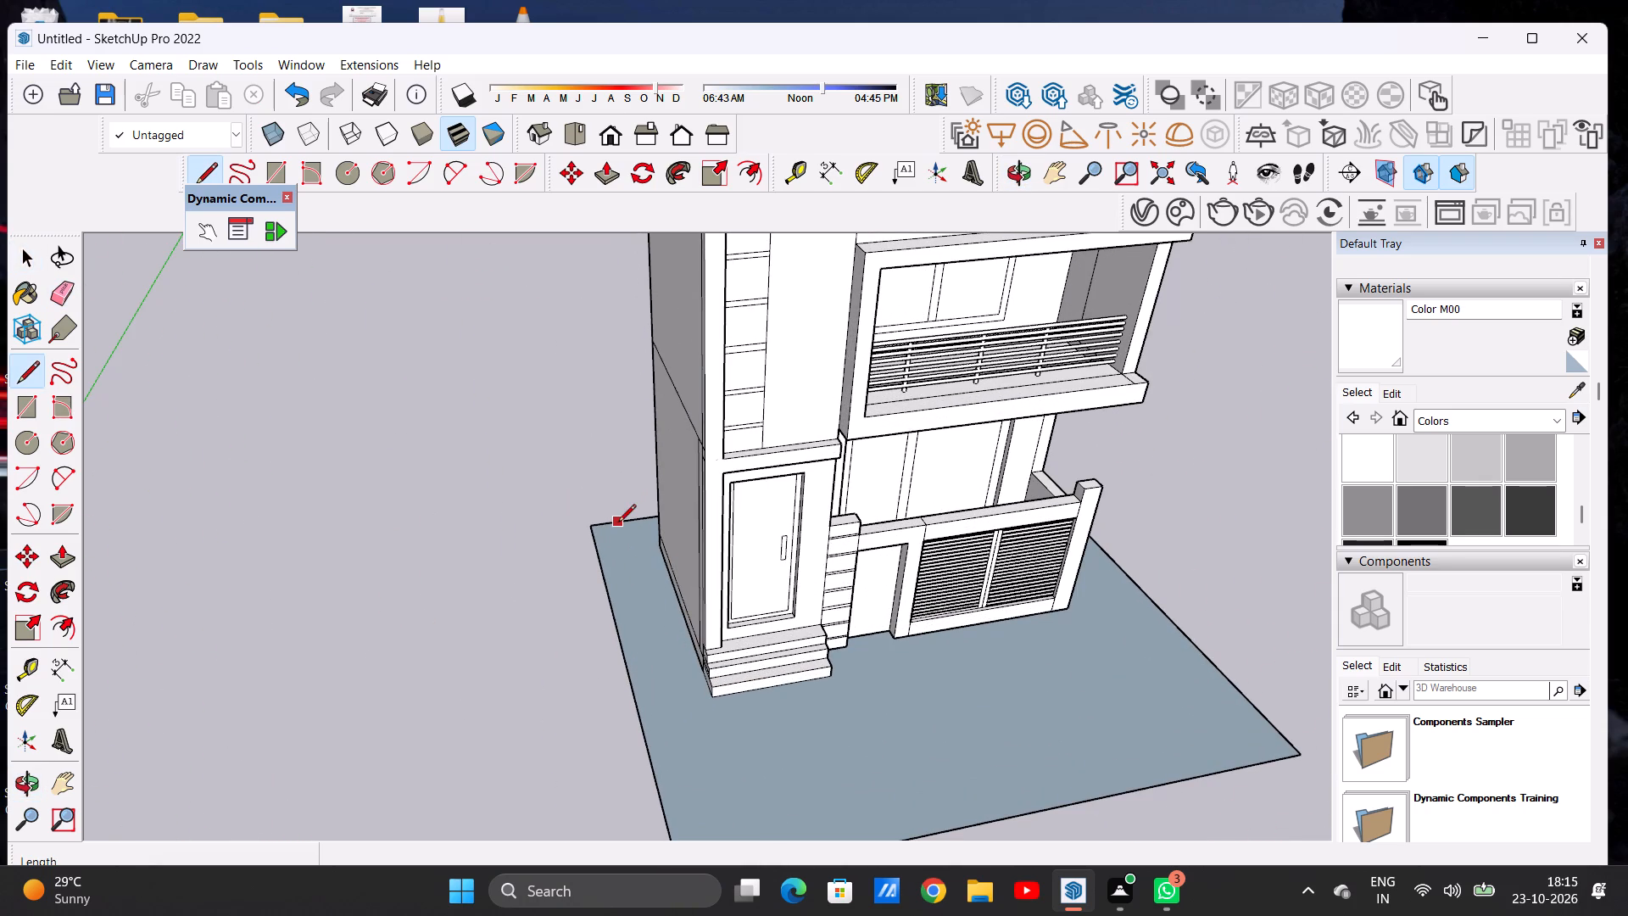
left_click(624, 519)
scroll(645, 595, "down", 7)
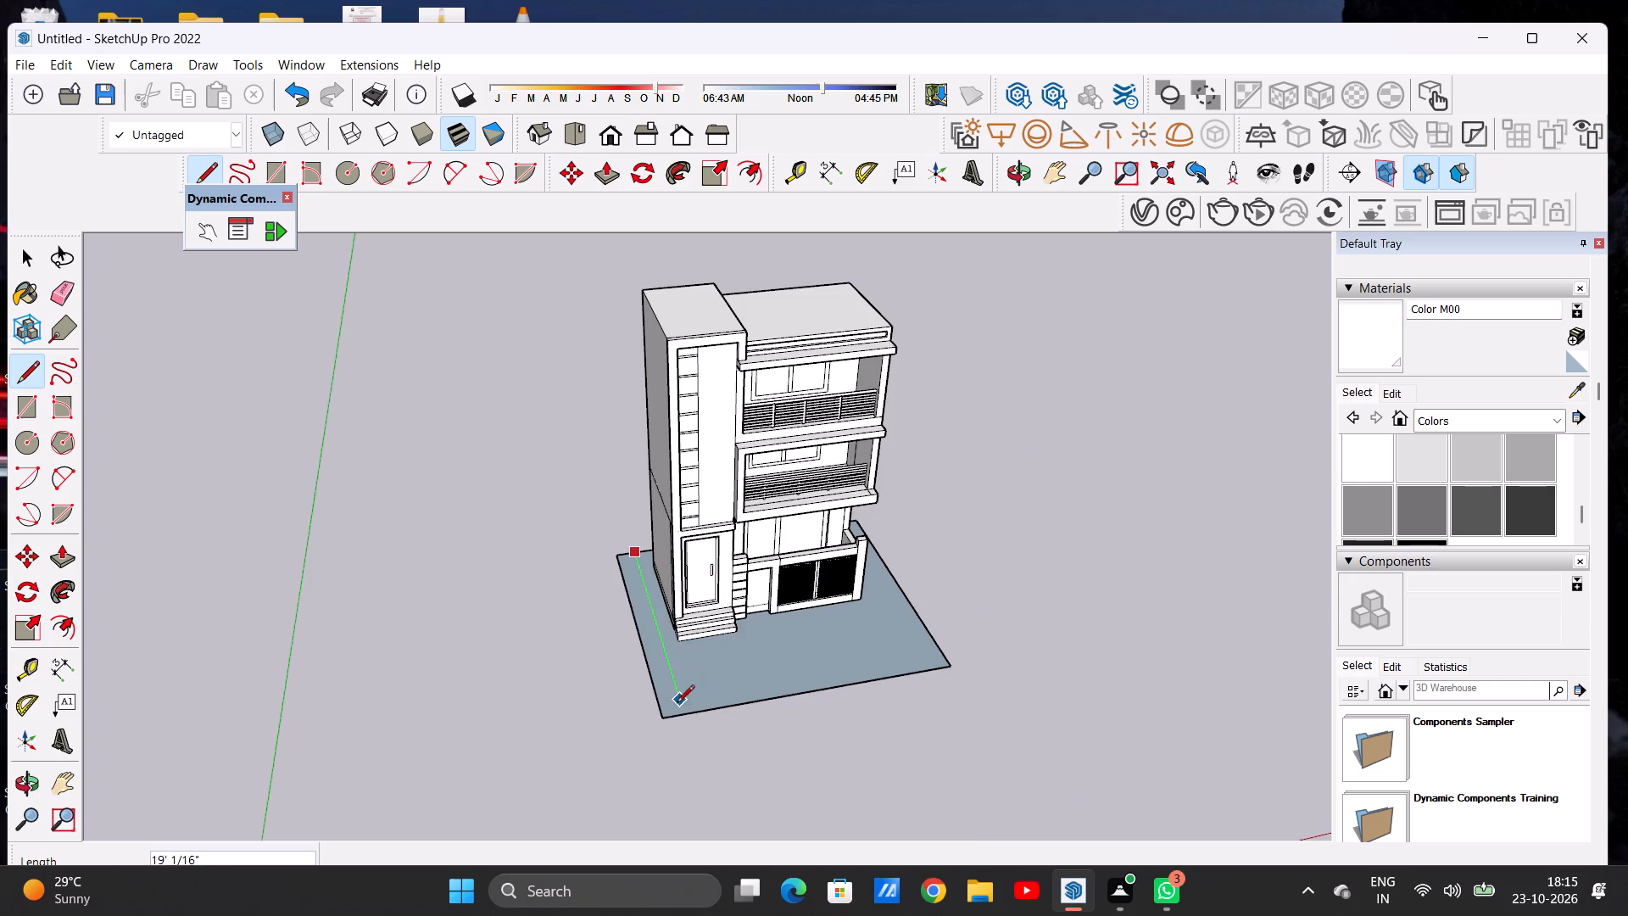
scroll(684, 707, "up", 10)
left_click(682, 731)
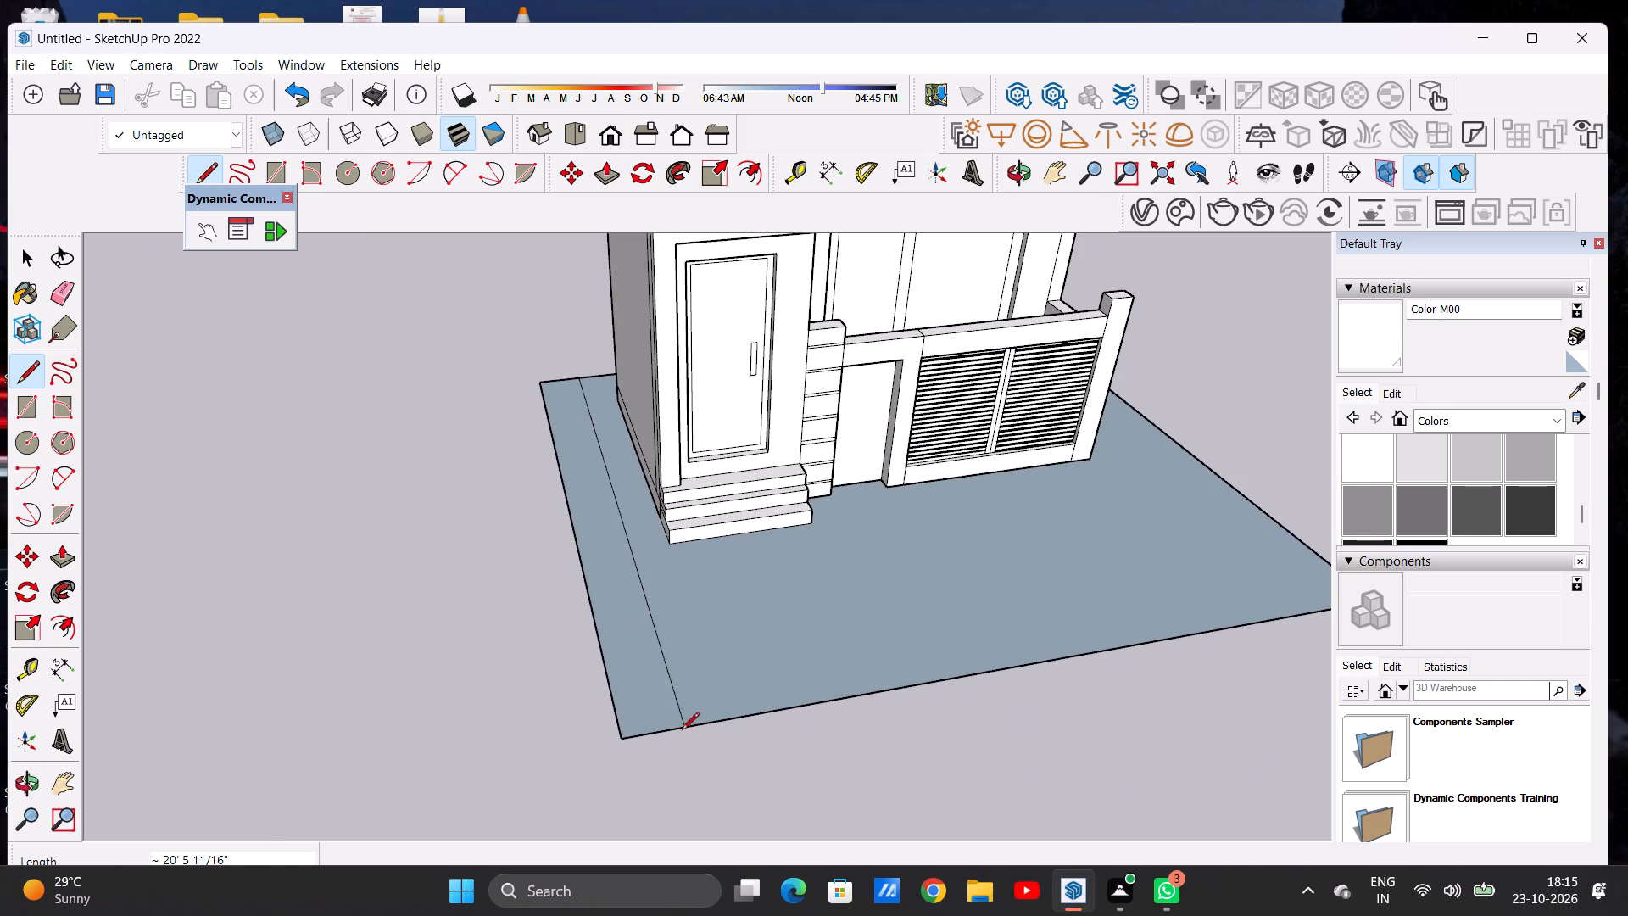
Draw a matching line about 20' 5 11/16" long from rear to front edge of the ground plane, beside the gate side.
scroll(594, 664, "down", 9)
middle_click_drag(965, 651, 693, 651)
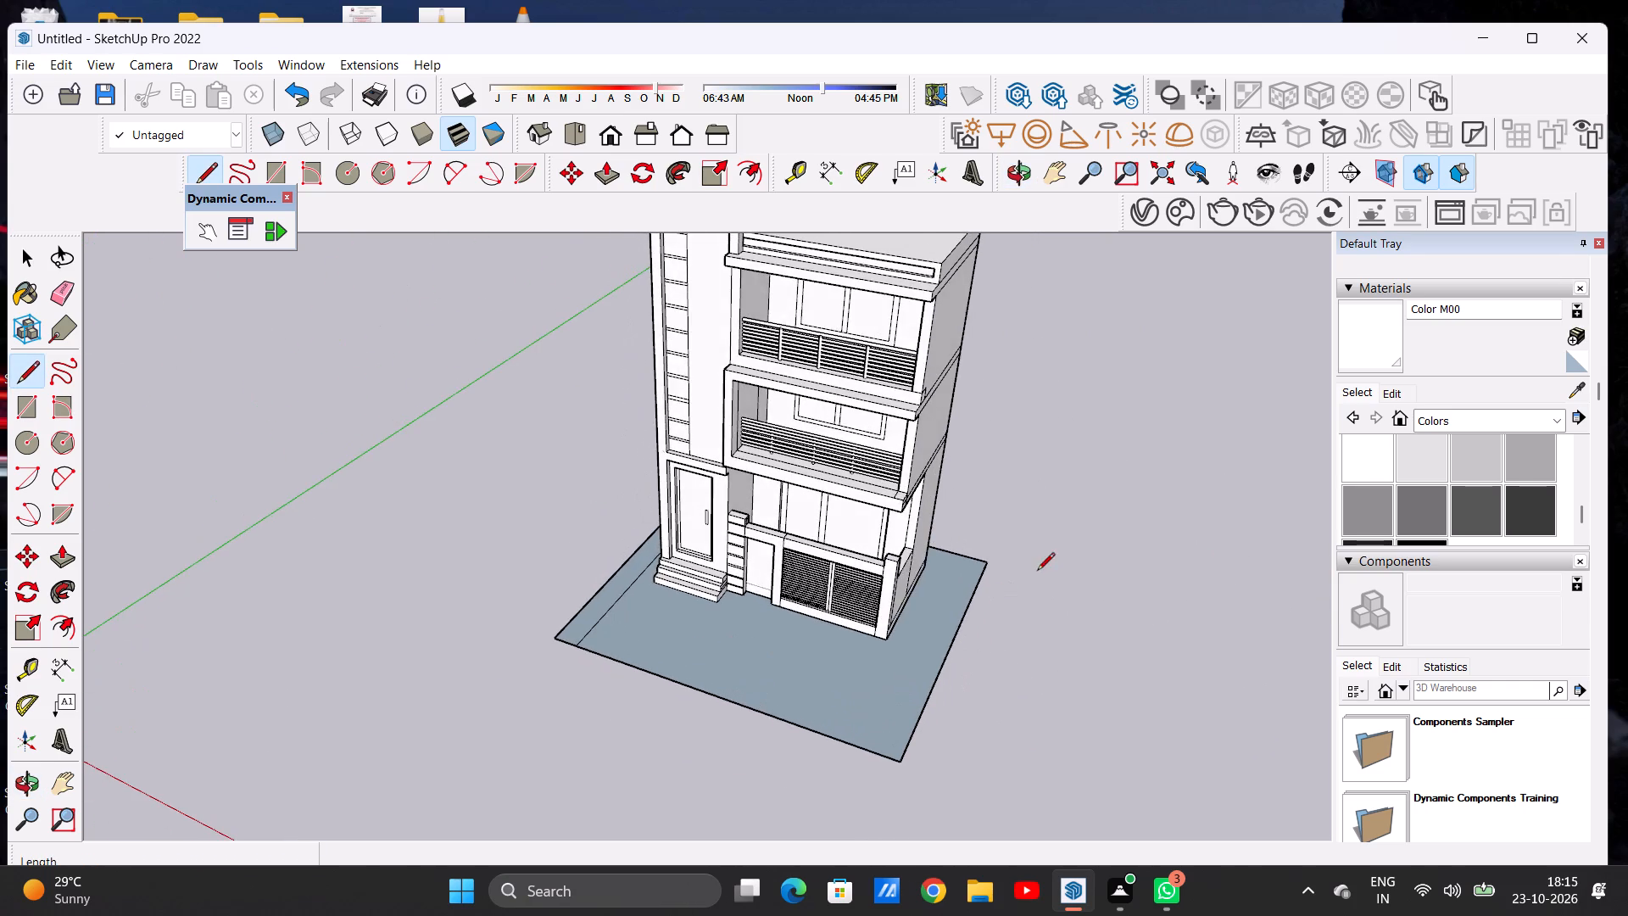
scroll(1039, 571, "up", 5)
left_click(932, 546)
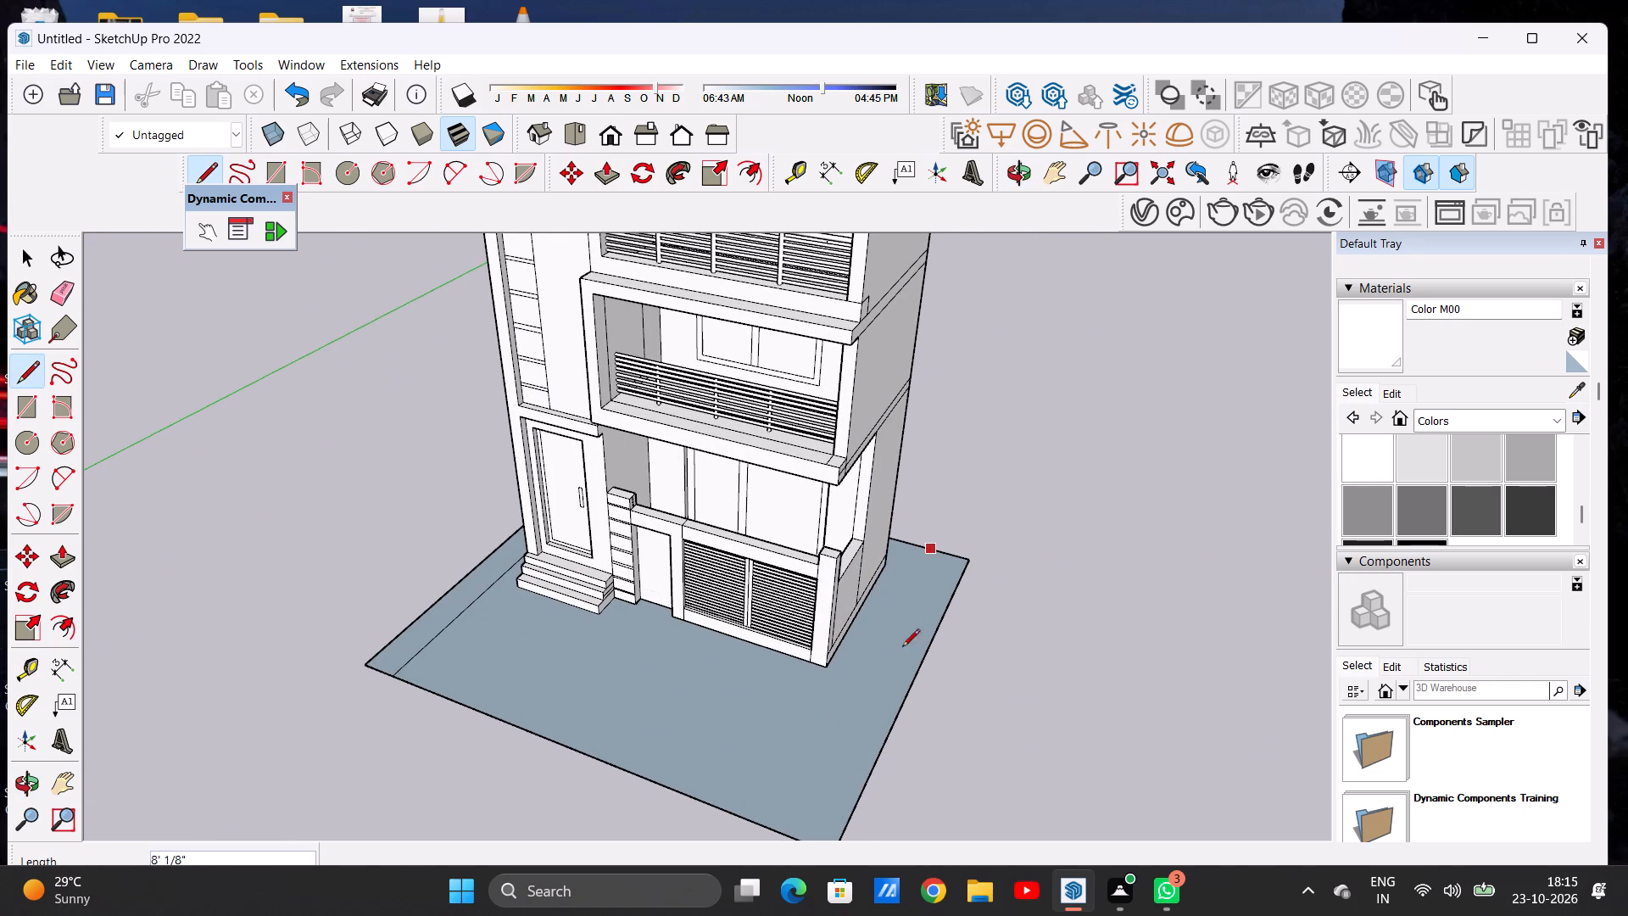
left_click(778, 832)
key("space")
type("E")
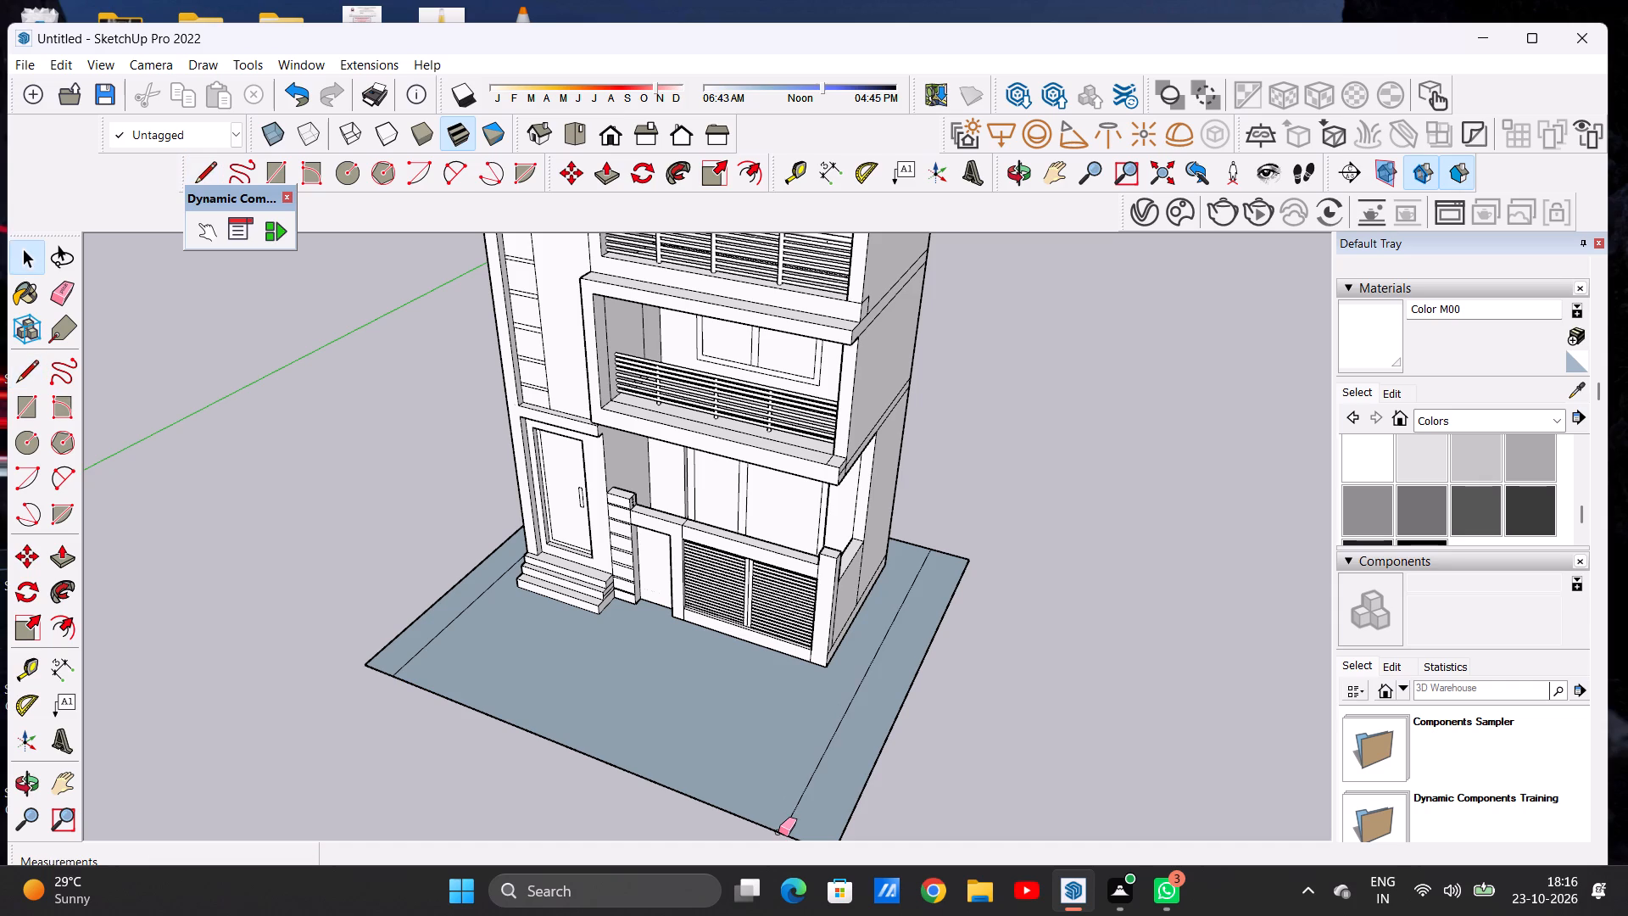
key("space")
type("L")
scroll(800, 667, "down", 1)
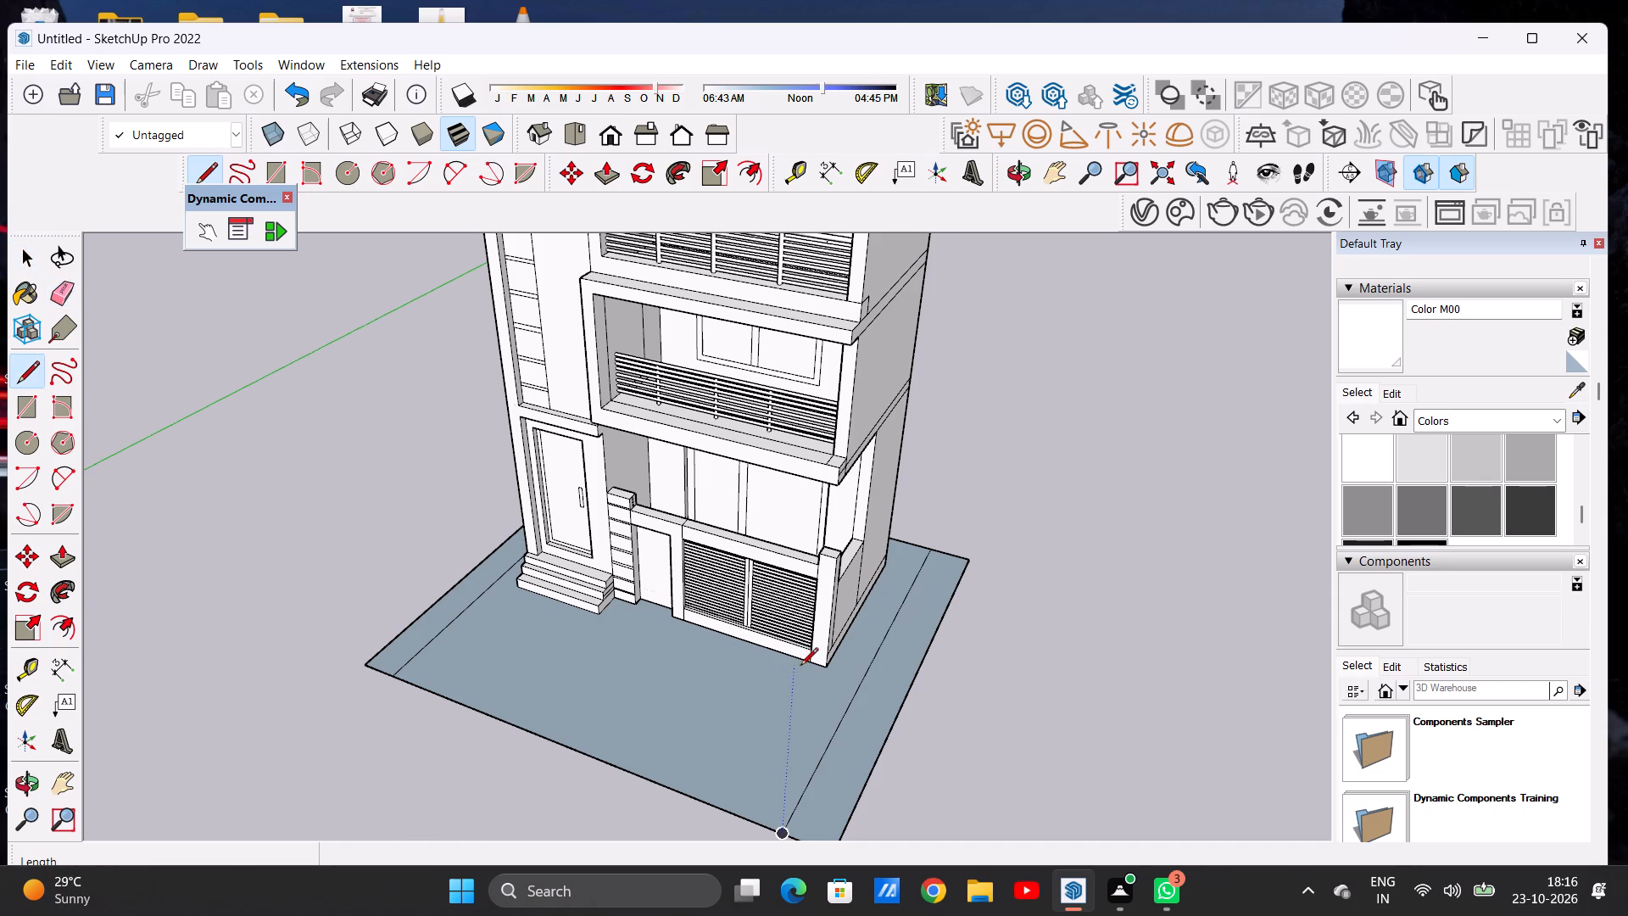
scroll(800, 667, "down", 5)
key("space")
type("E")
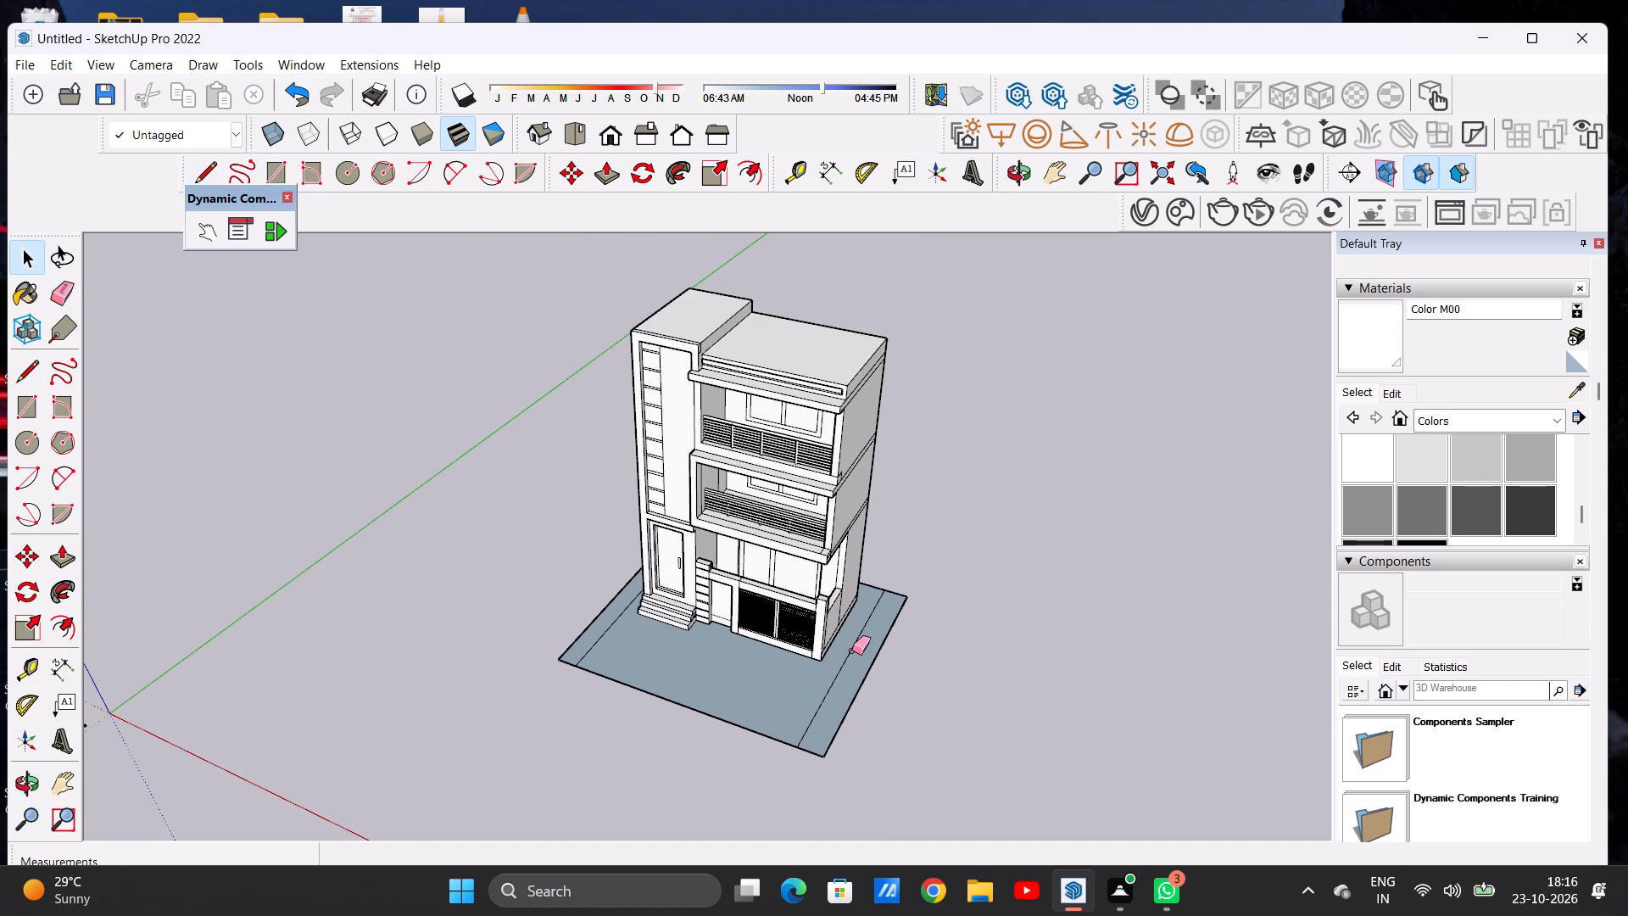
Erase the outer edges of the gate-side strip so the ground plane ends at the dividing line there.
scroll(786, 776, "up", 13)
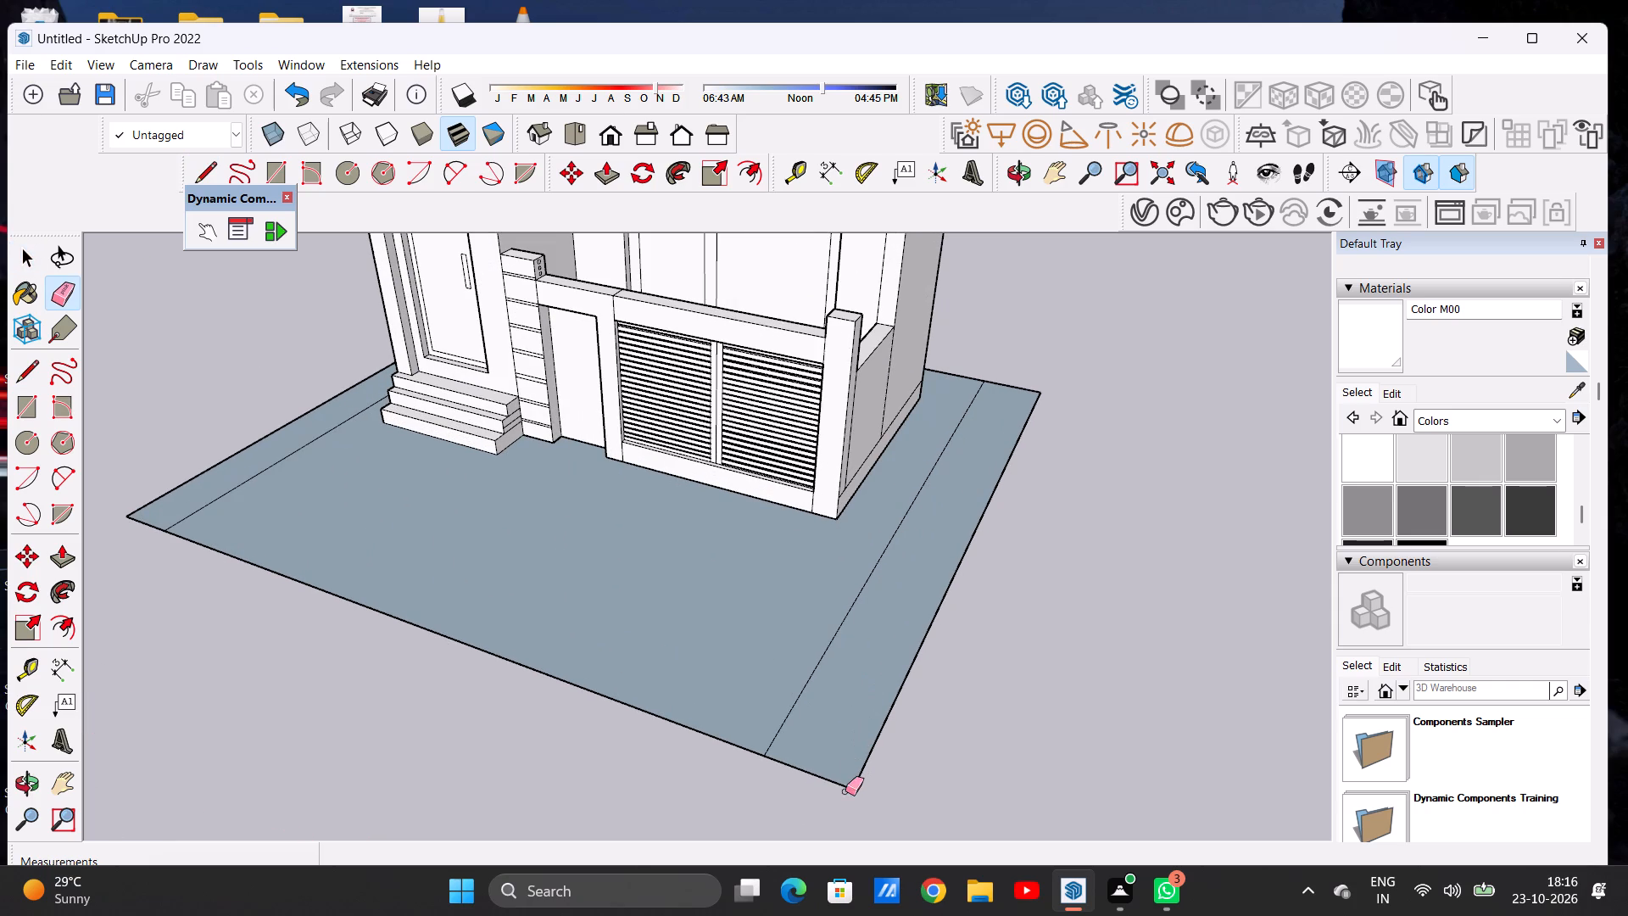
left_click(856, 785)
left_click_drag(839, 779, 837, 793)
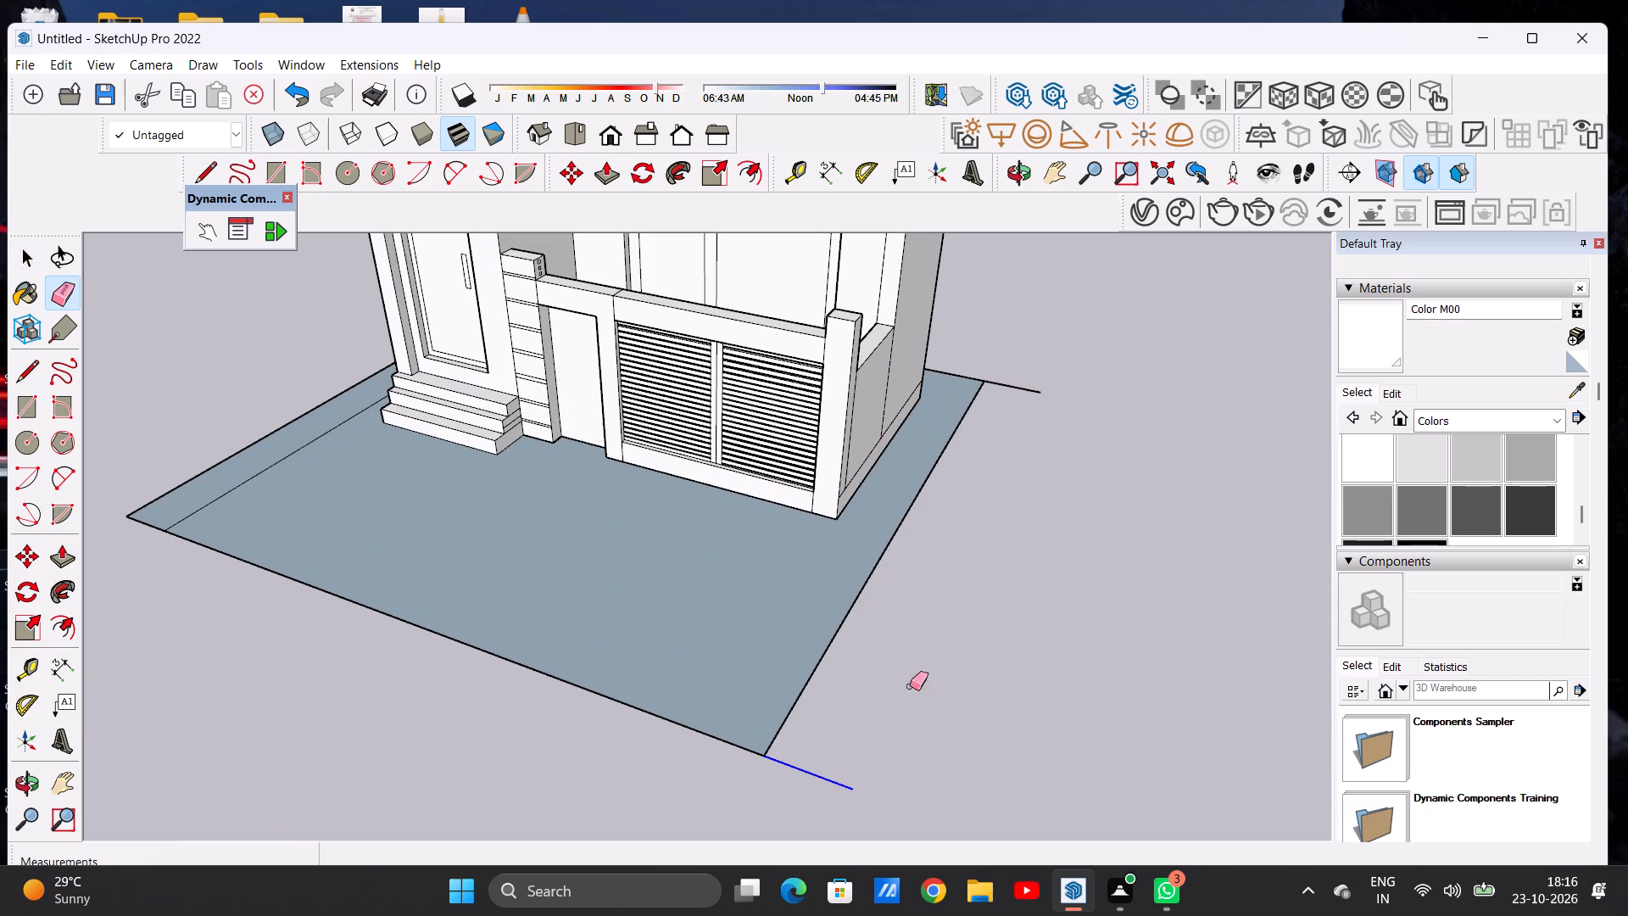
left_click_drag(1020, 392, 1017, 405)
left_click_drag(1021, 383, 1022, 394)
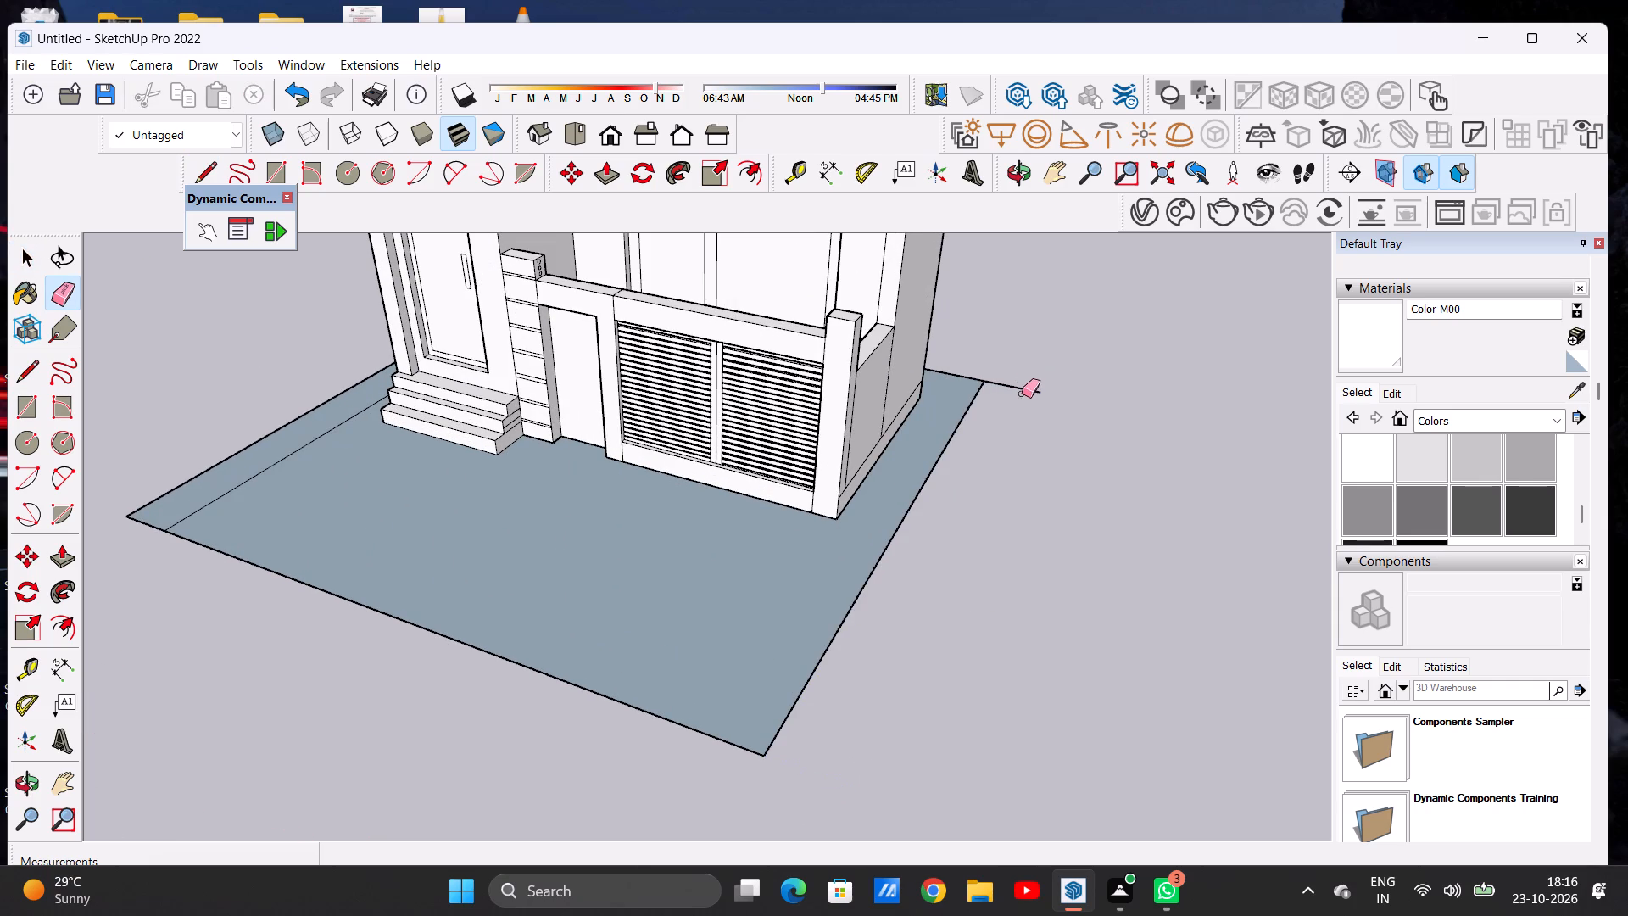
left_click_drag(1022, 394, 1022, 395)
Erase the outer edges of the entrance-door-side strip, including the leftover rear segment, so the ground plane ends at its dividing line.
scroll(1020, 463, "down", 11)
middle_click_drag(449, 565, 806, 554)
middle_click(977, 526)
scroll(487, 565, "up", 7)
scroll(572, 555, "up", 10)
scroll(655, 550, "down", 1)
scroll(660, 556, "up", 2)
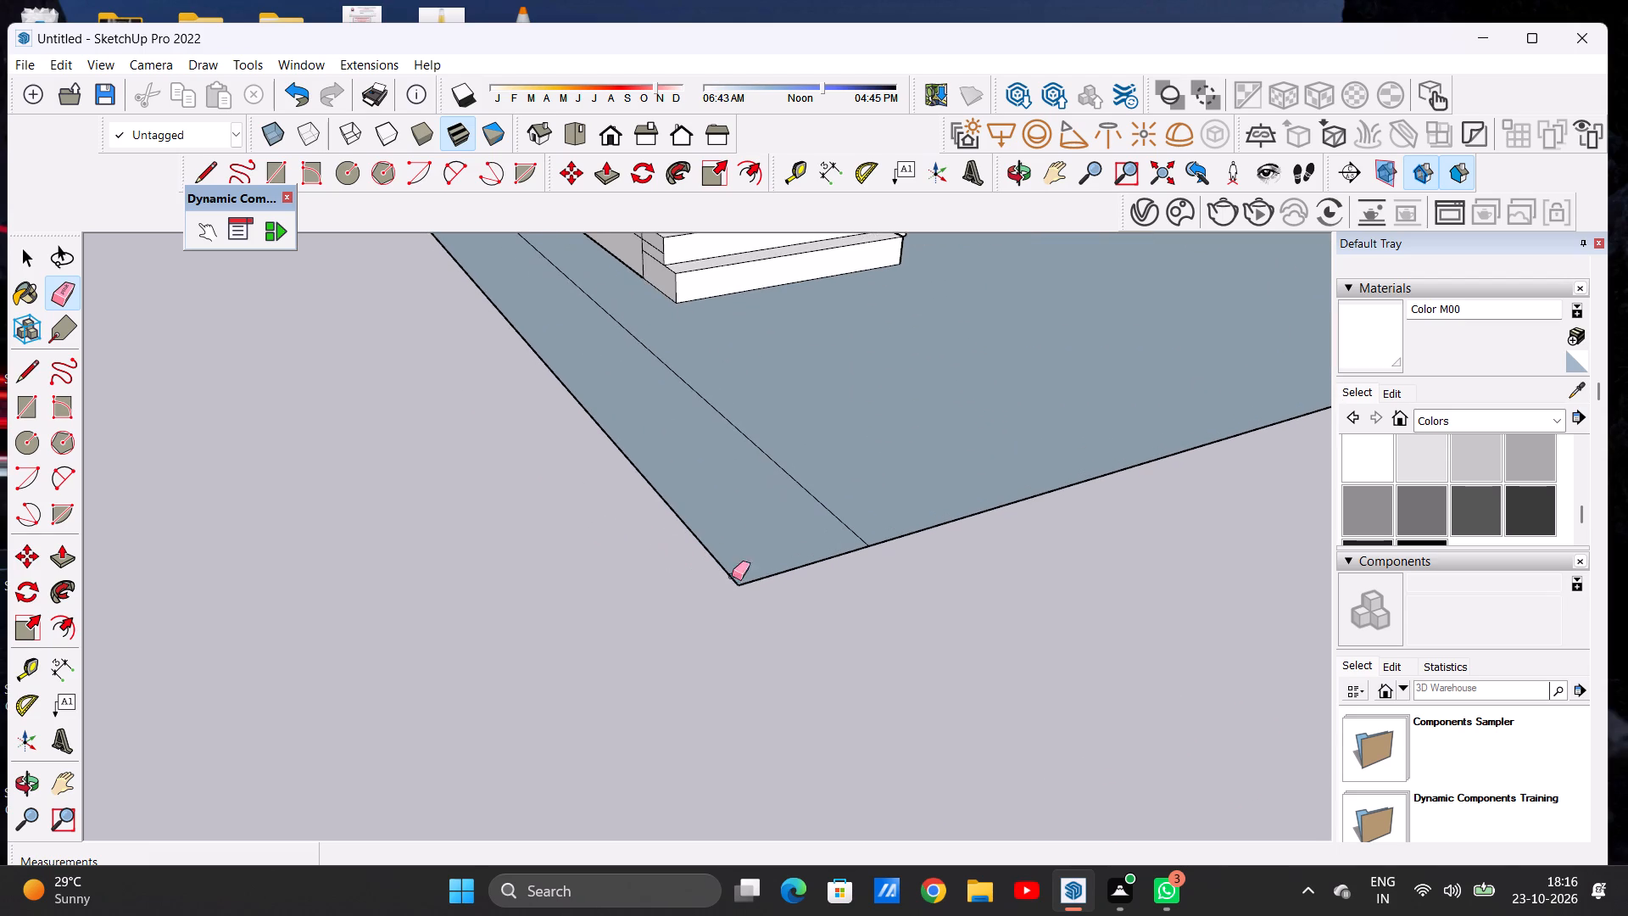
left_click(746, 586)
scroll(587, 670, "down", 15)
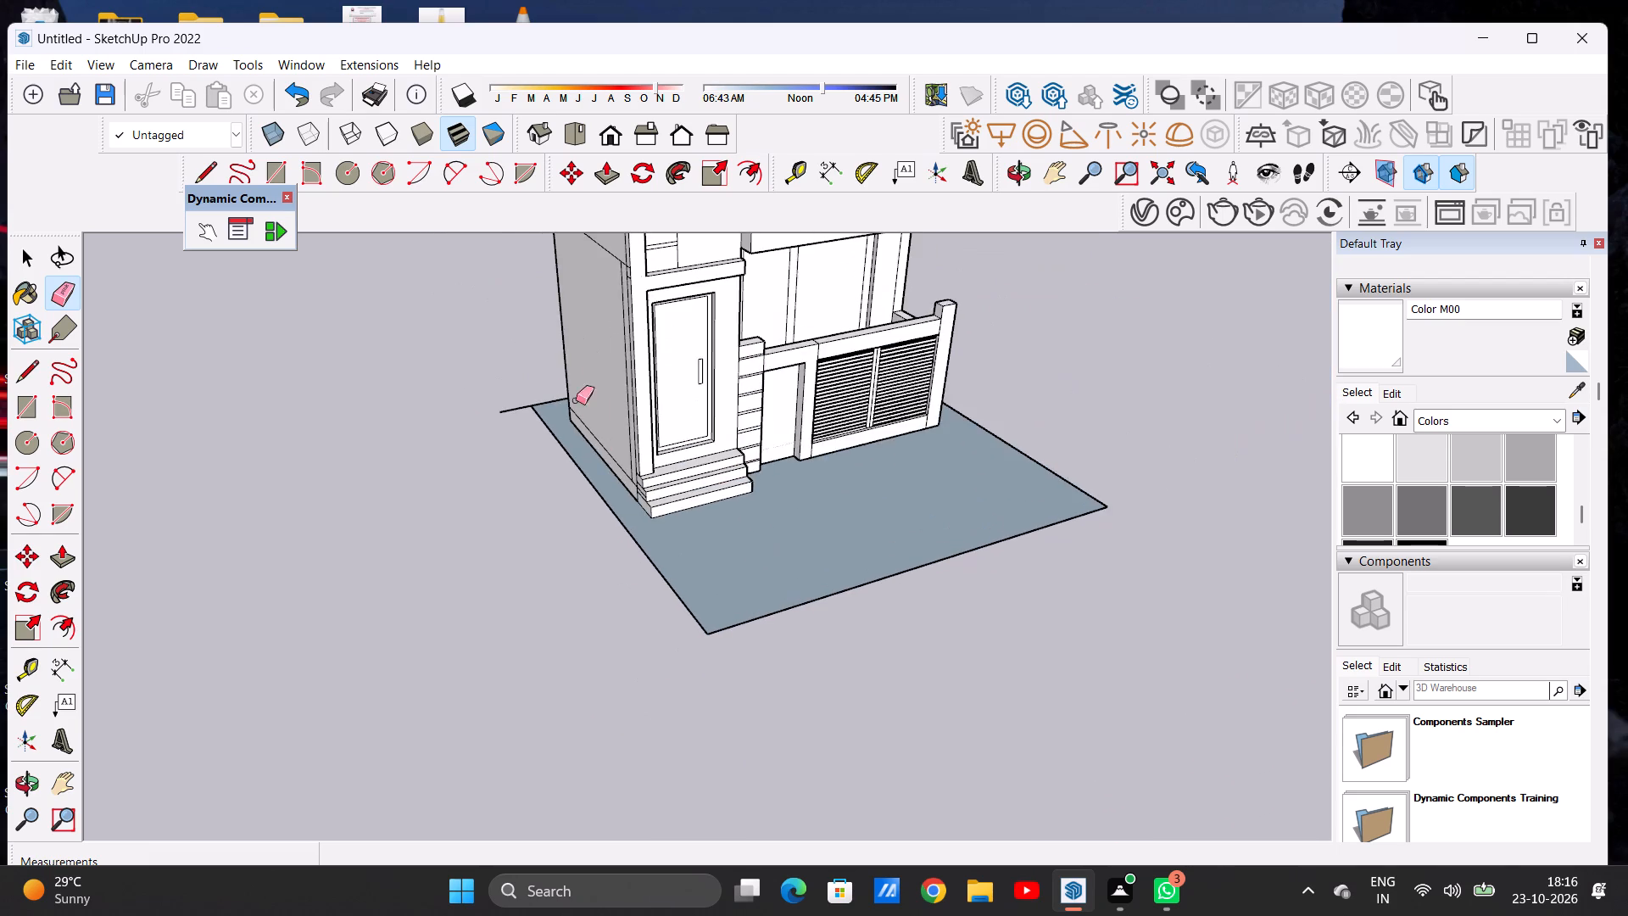
scroll(492, 322, "up", 12)
left_click_drag(519, 453, 528, 479)
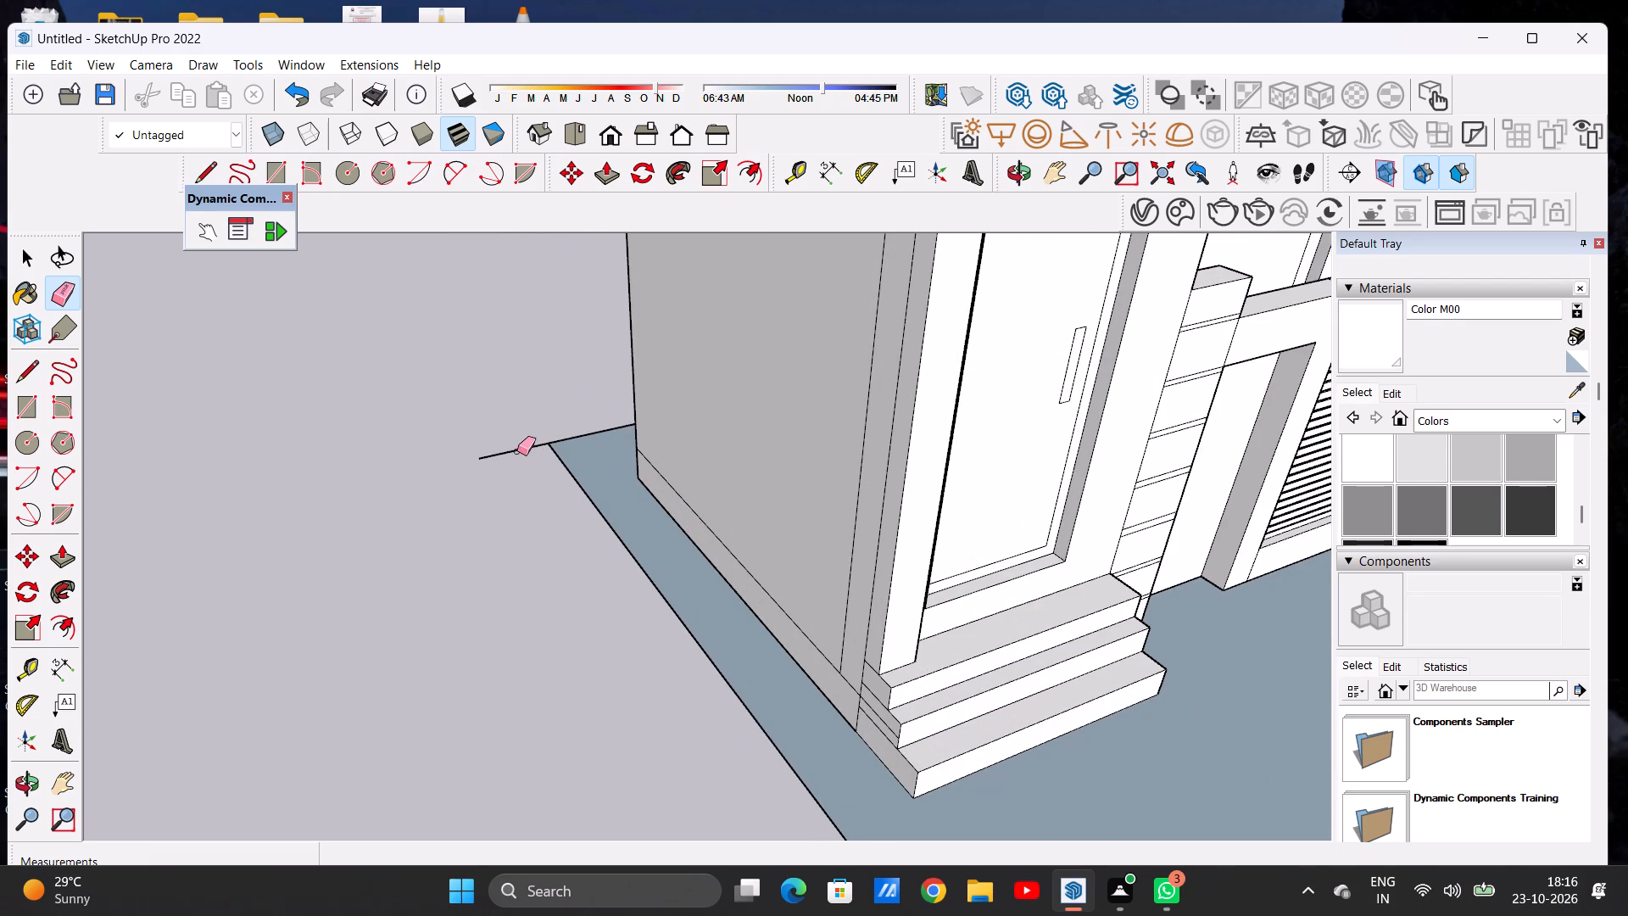
left_click_drag(513, 450, 513, 460)
key("space")
Offset the ground plane's outline inward by about 9 5/8" to form a border strip.
scroll(527, 489, "down", 17)
middle_click_drag(835, 508, 620, 446)
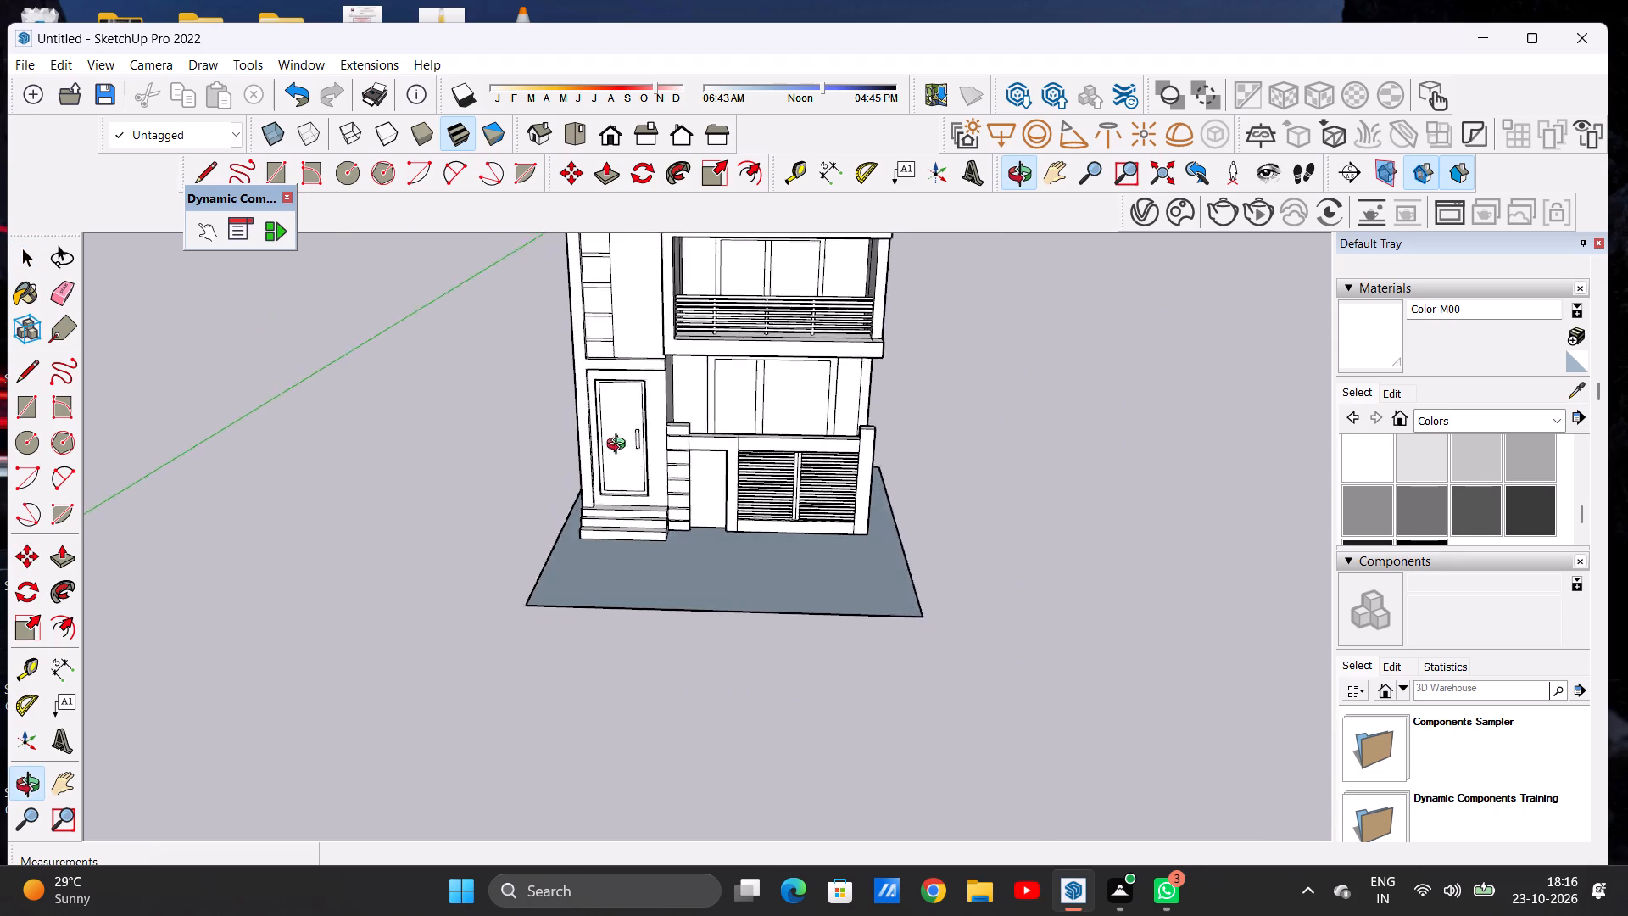
middle_click_drag(620, 446, 710, 639)
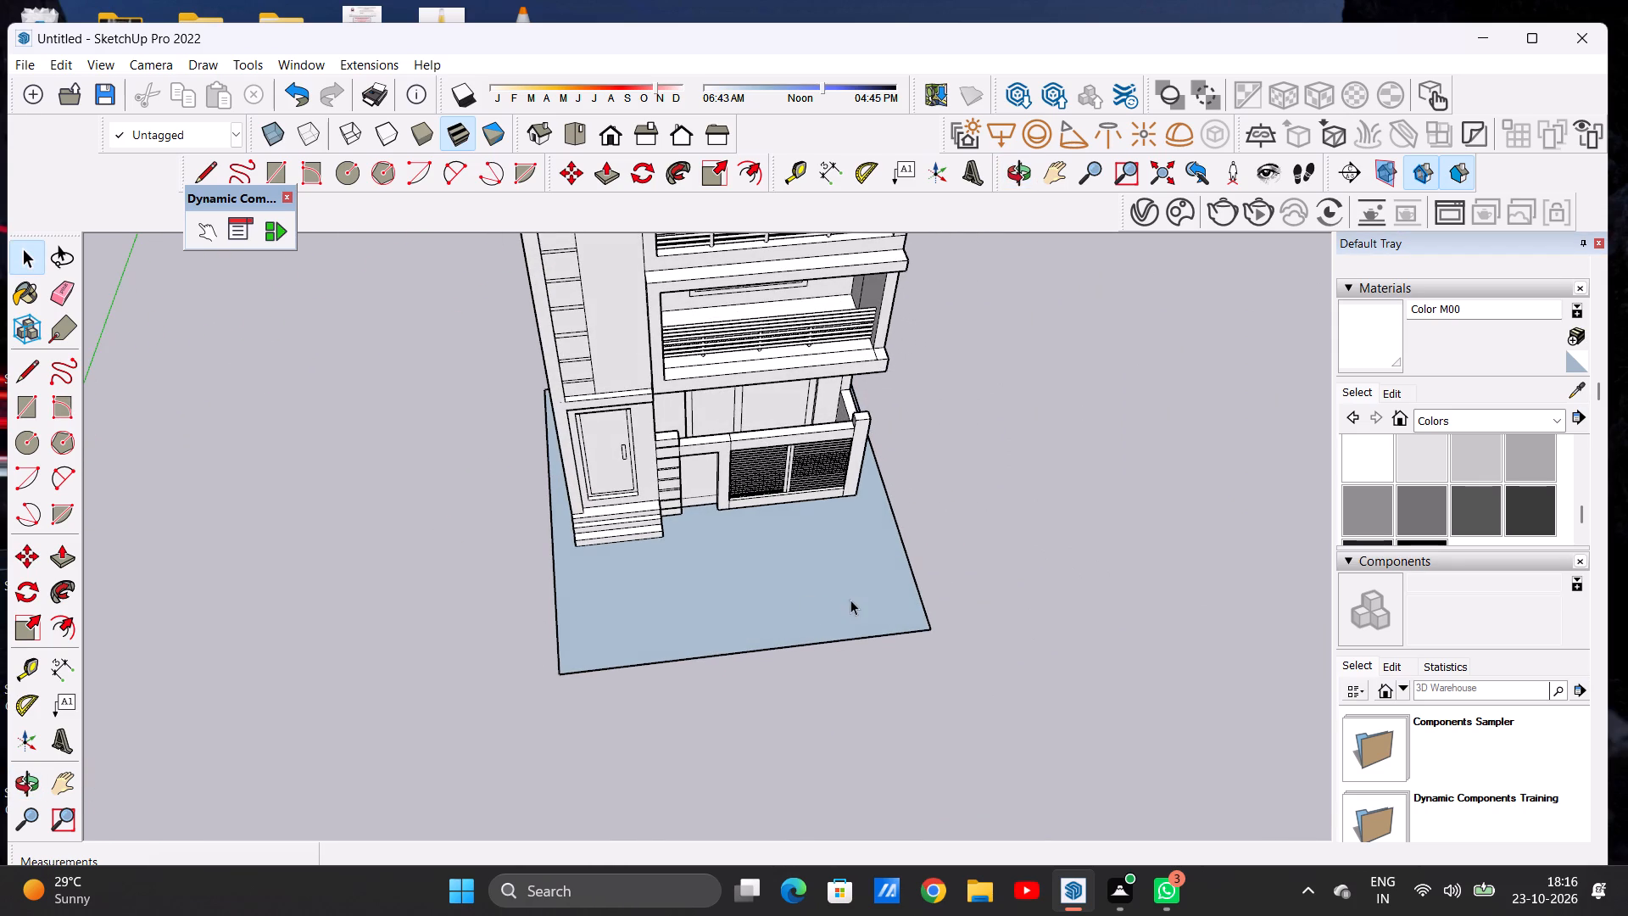
scroll(582, 592, "down", 6)
scroll(744, 571, "up", 2)
type("OF")
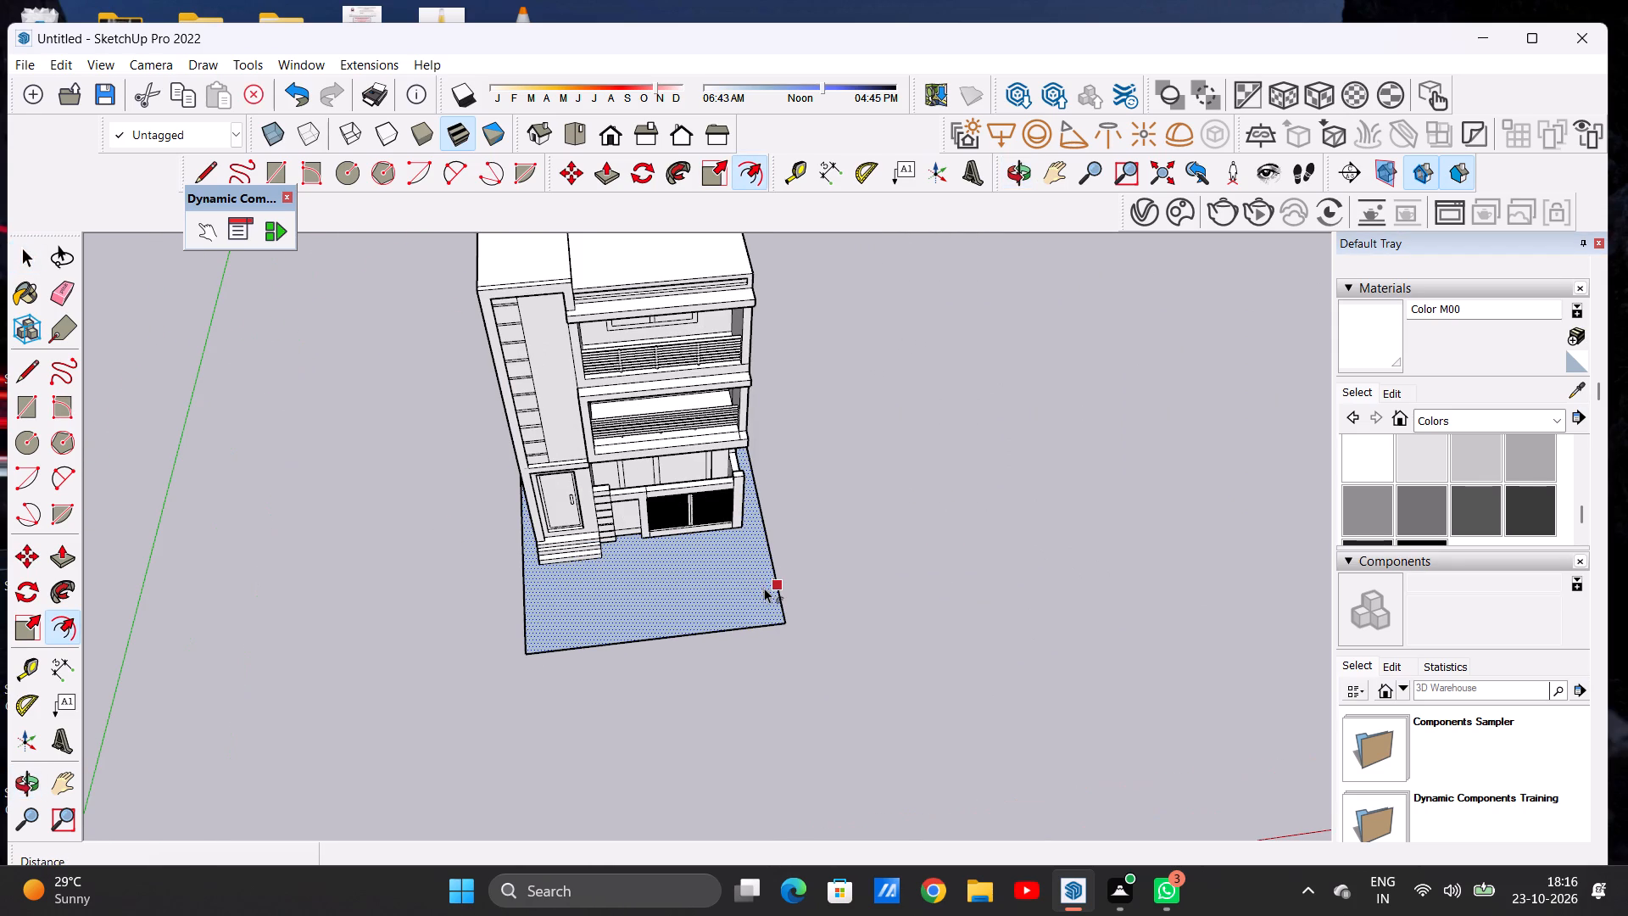
left_click(764, 588)
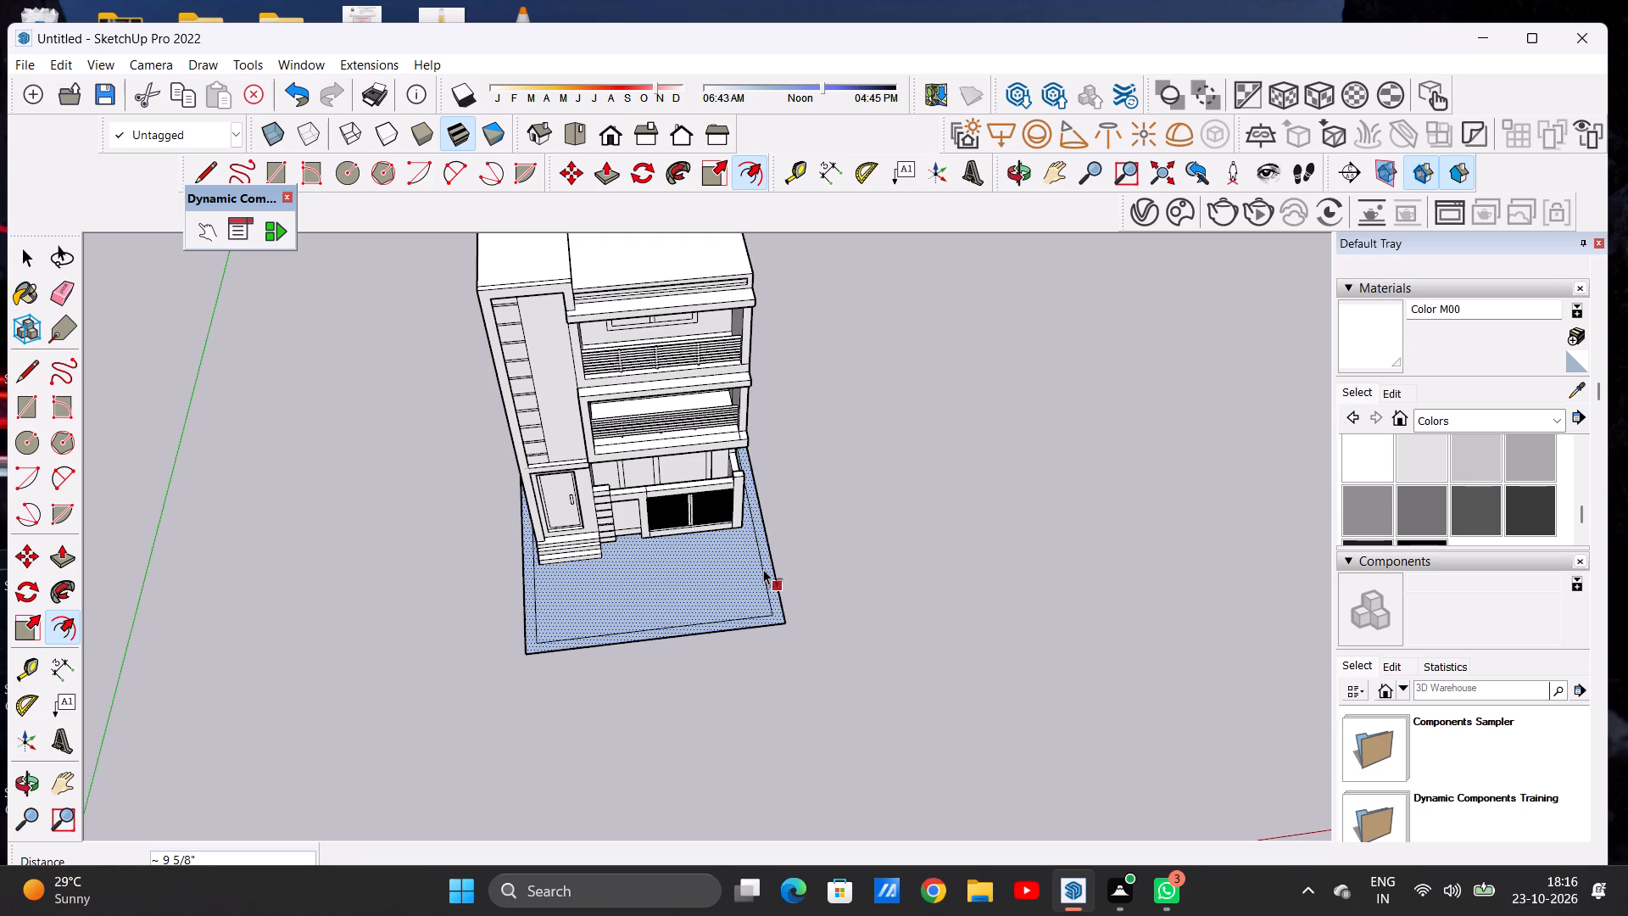
left_click(763, 569)
key("space")
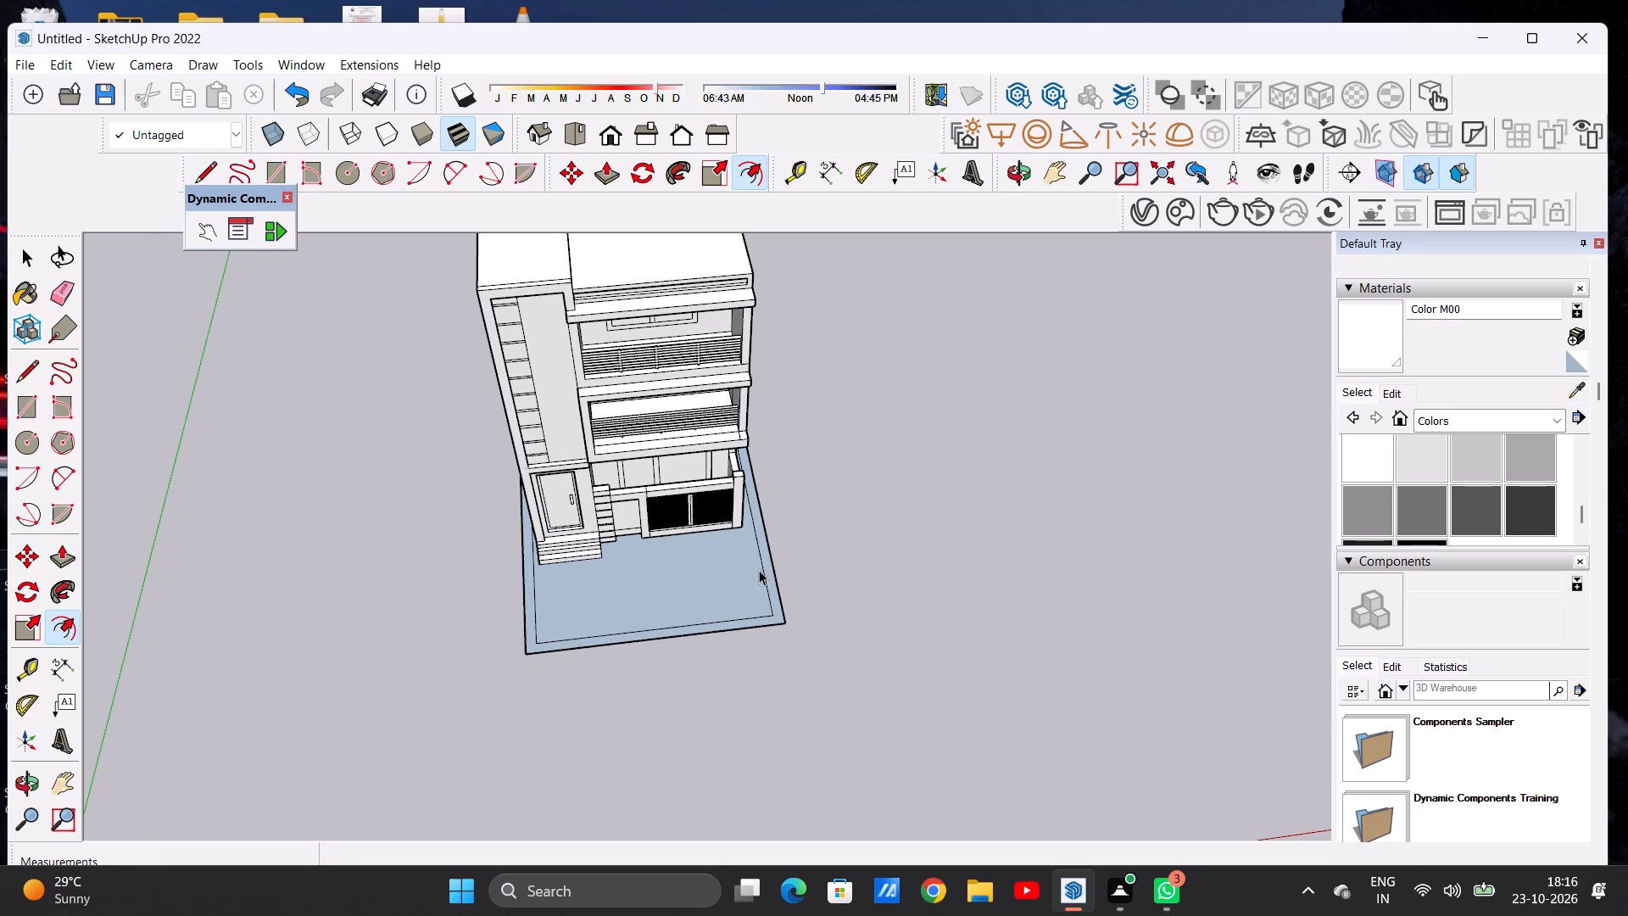
Push/Pull the side face of the gate's corner pillar outward about 11 3/4" to the inner border line.
scroll(759, 570, "down", 7)
middle_click_drag(839, 595, 697, 439)
scroll(829, 588, "up", 5)
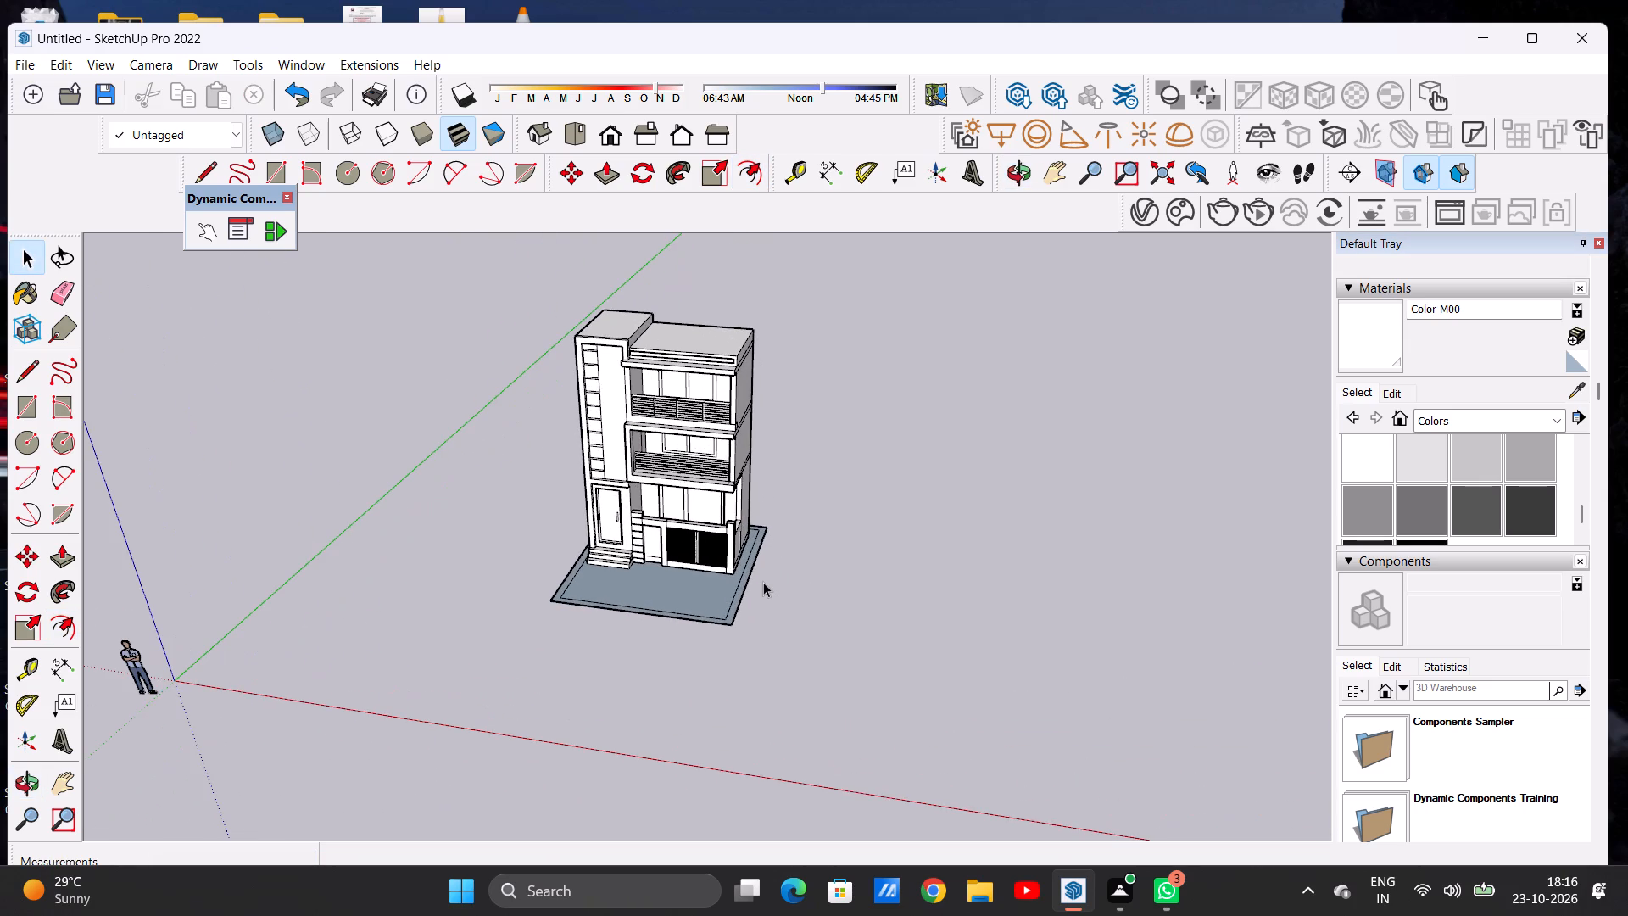
scroll(756, 562, "down", 1)
middle_click_drag(757, 556, 754, 545)
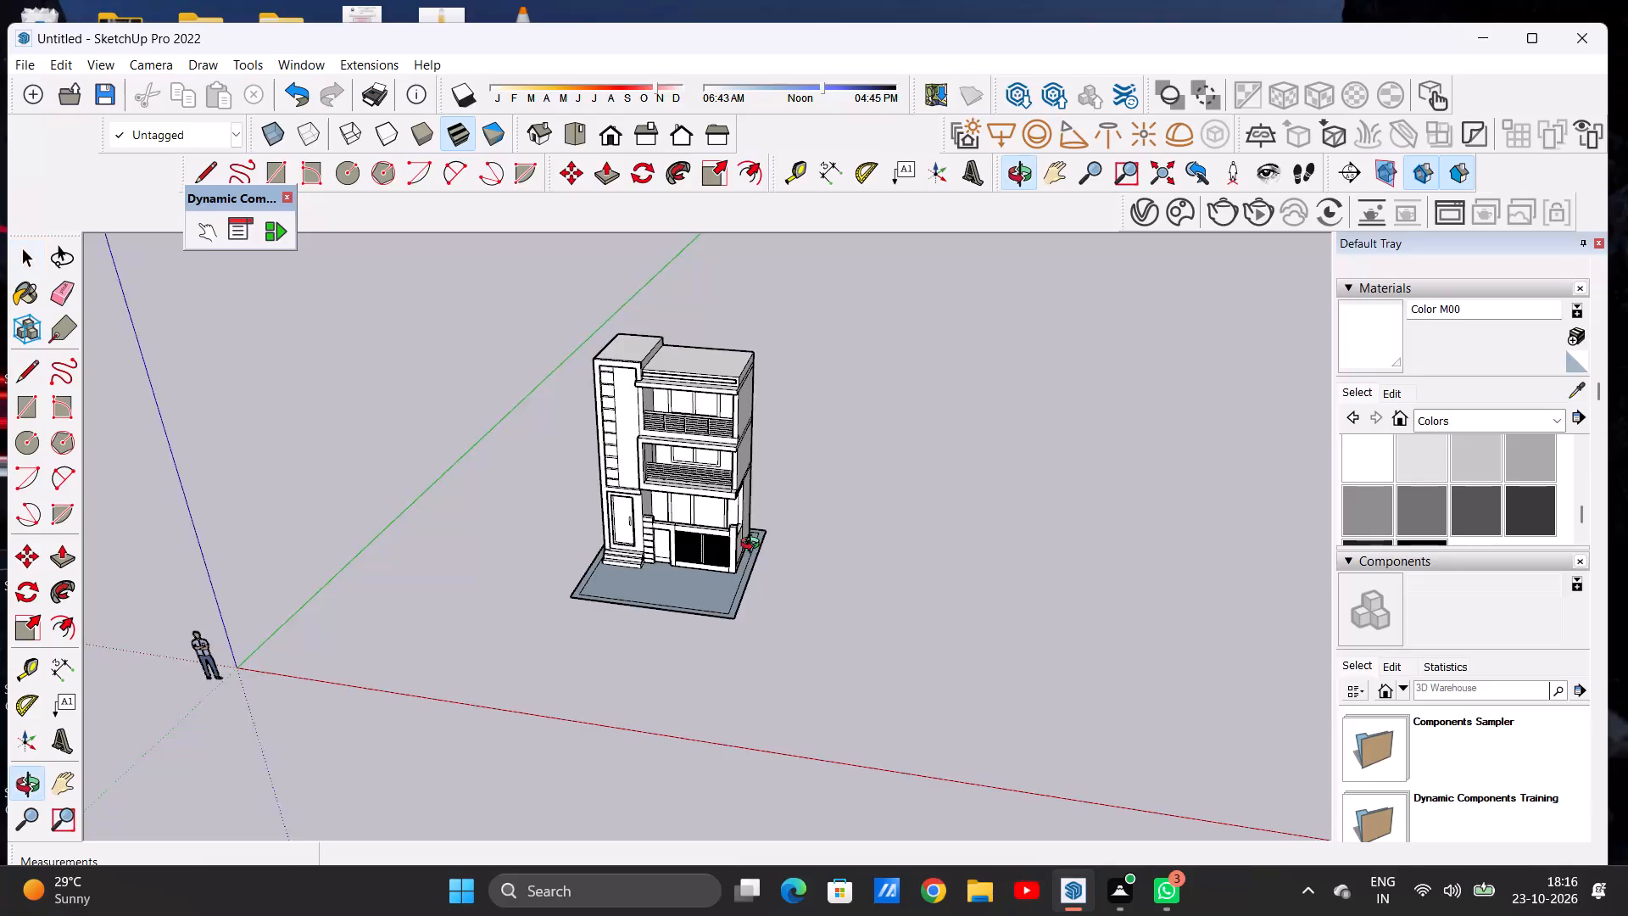
middle_click_drag(754, 545, 740, 510)
scroll(742, 530, "up", 20)
scroll(742, 530, "up", 3)
middle_click_drag(818, 607, 744, 640)
scroll(744, 640, "up", 1)
scroll(758, 517, "down", 18)
scroll(737, 592, "up", 8)
scroll(705, 512, "down", 9)
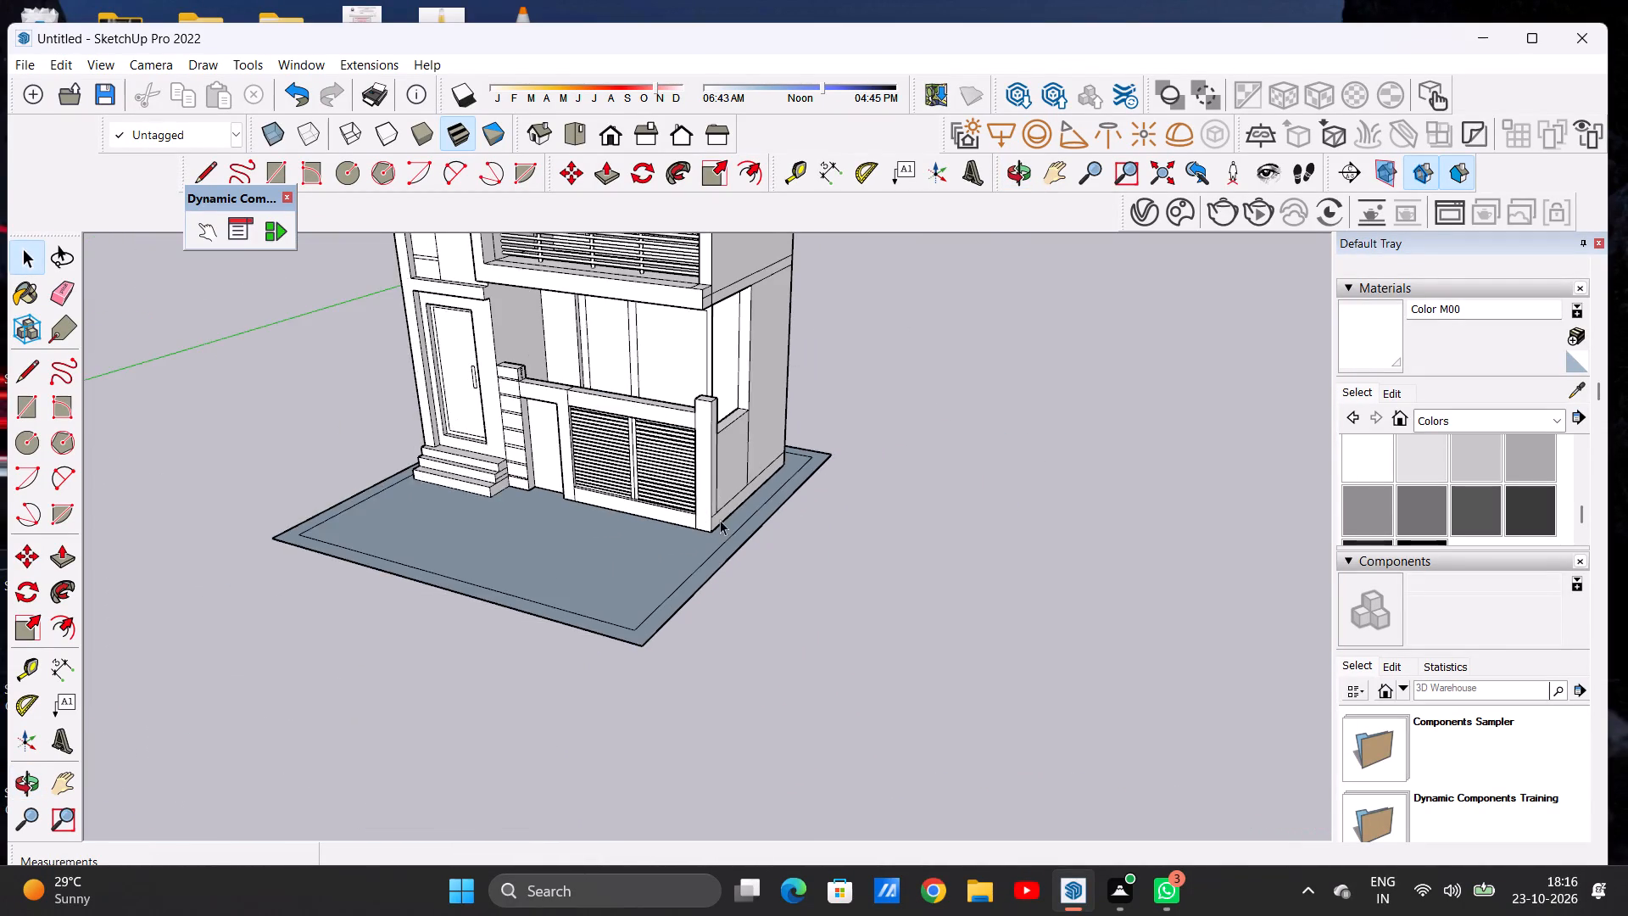
middle_click_drag(724, 559, 712, 737)
scroll(718, 500, "up", 7)
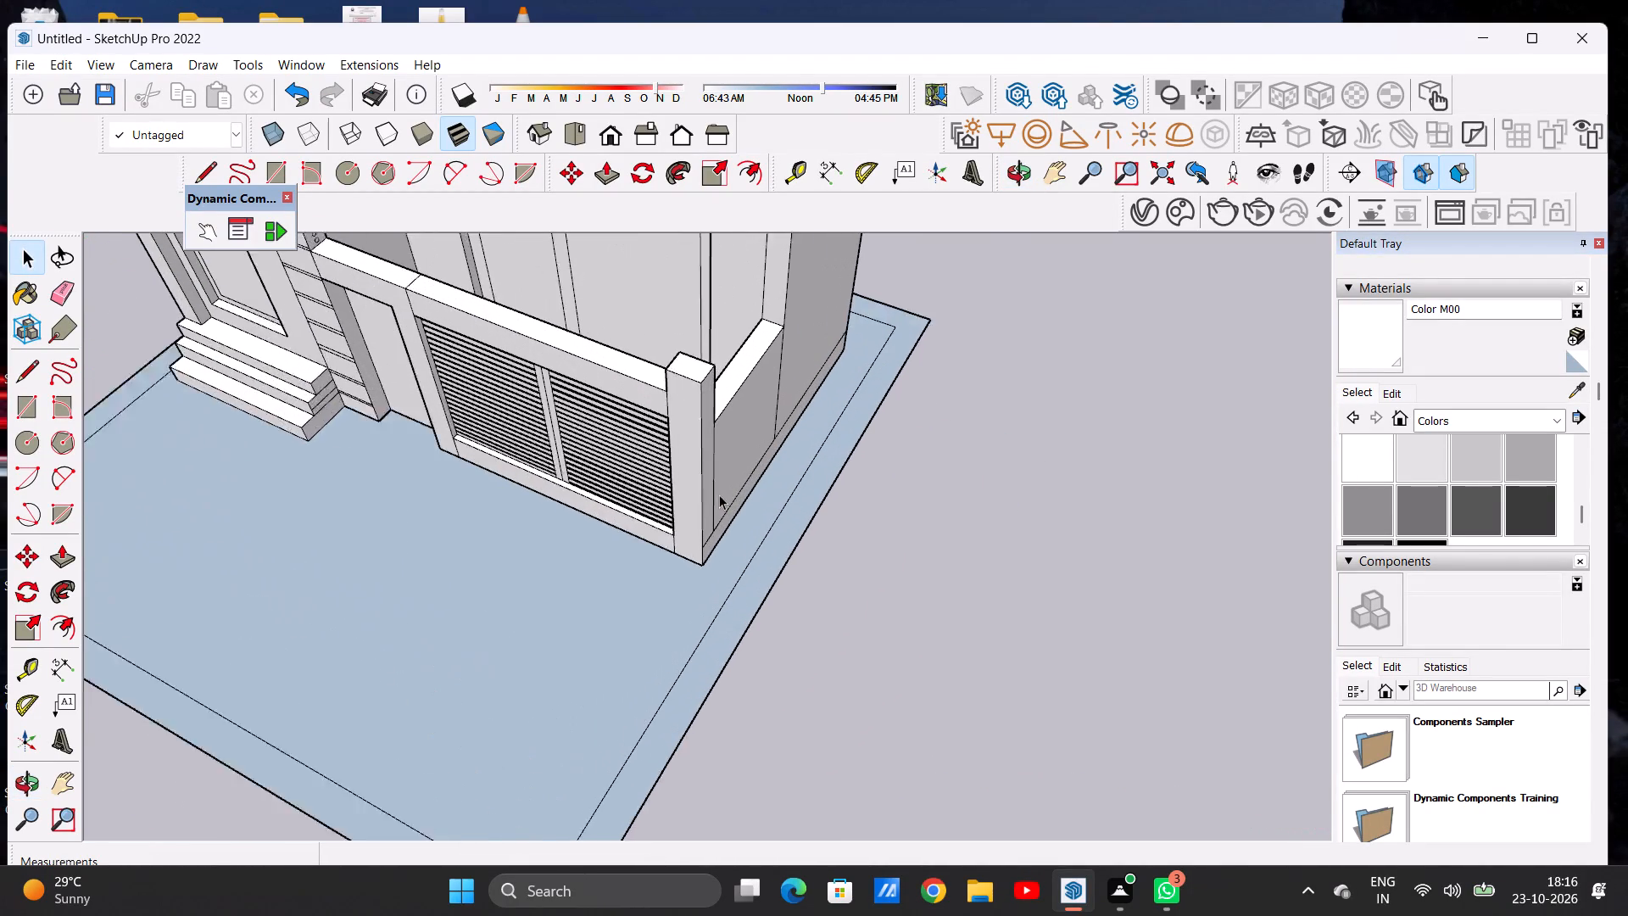
scroll(719, 494, "up", 2)
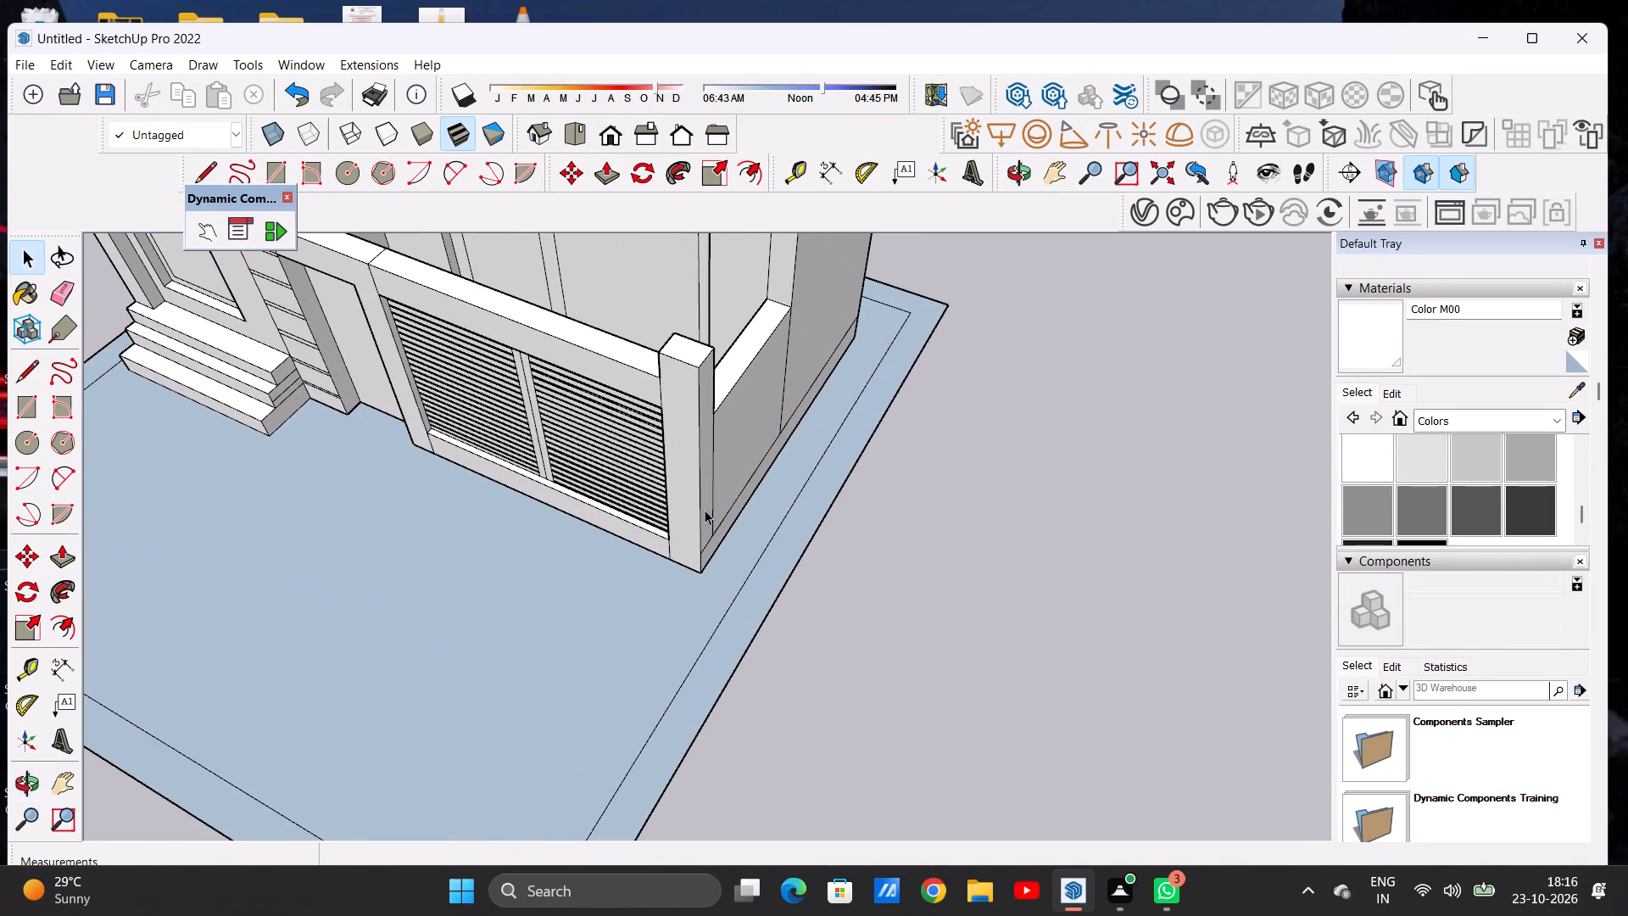
key("p")
scroll(705, 510, "up", 4)
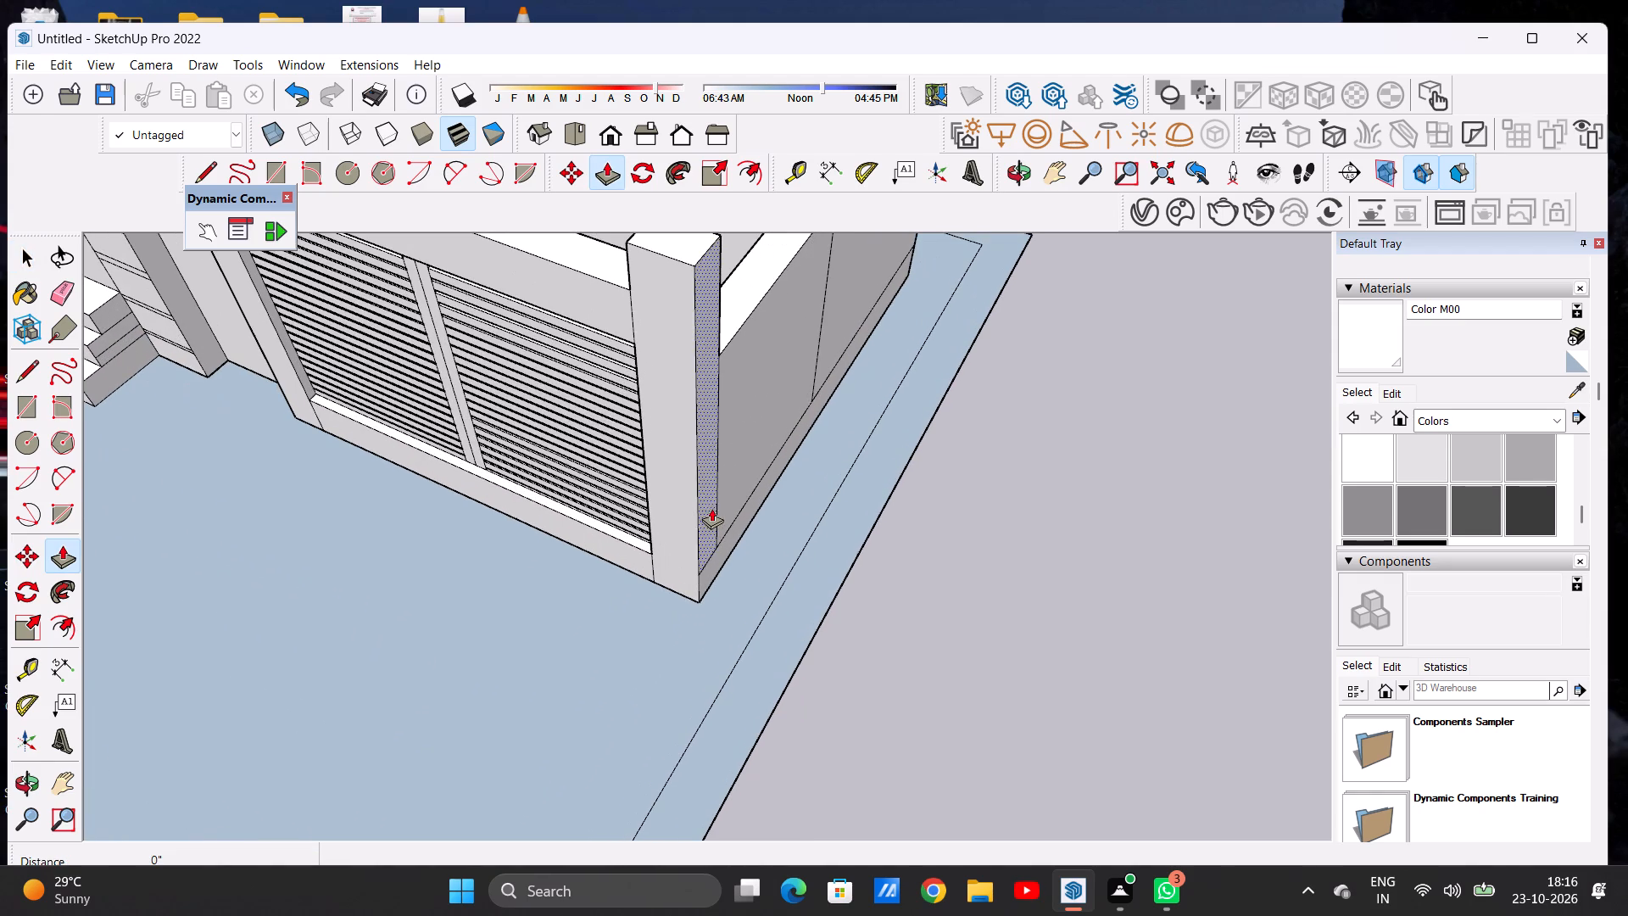
left_click(701, 505)
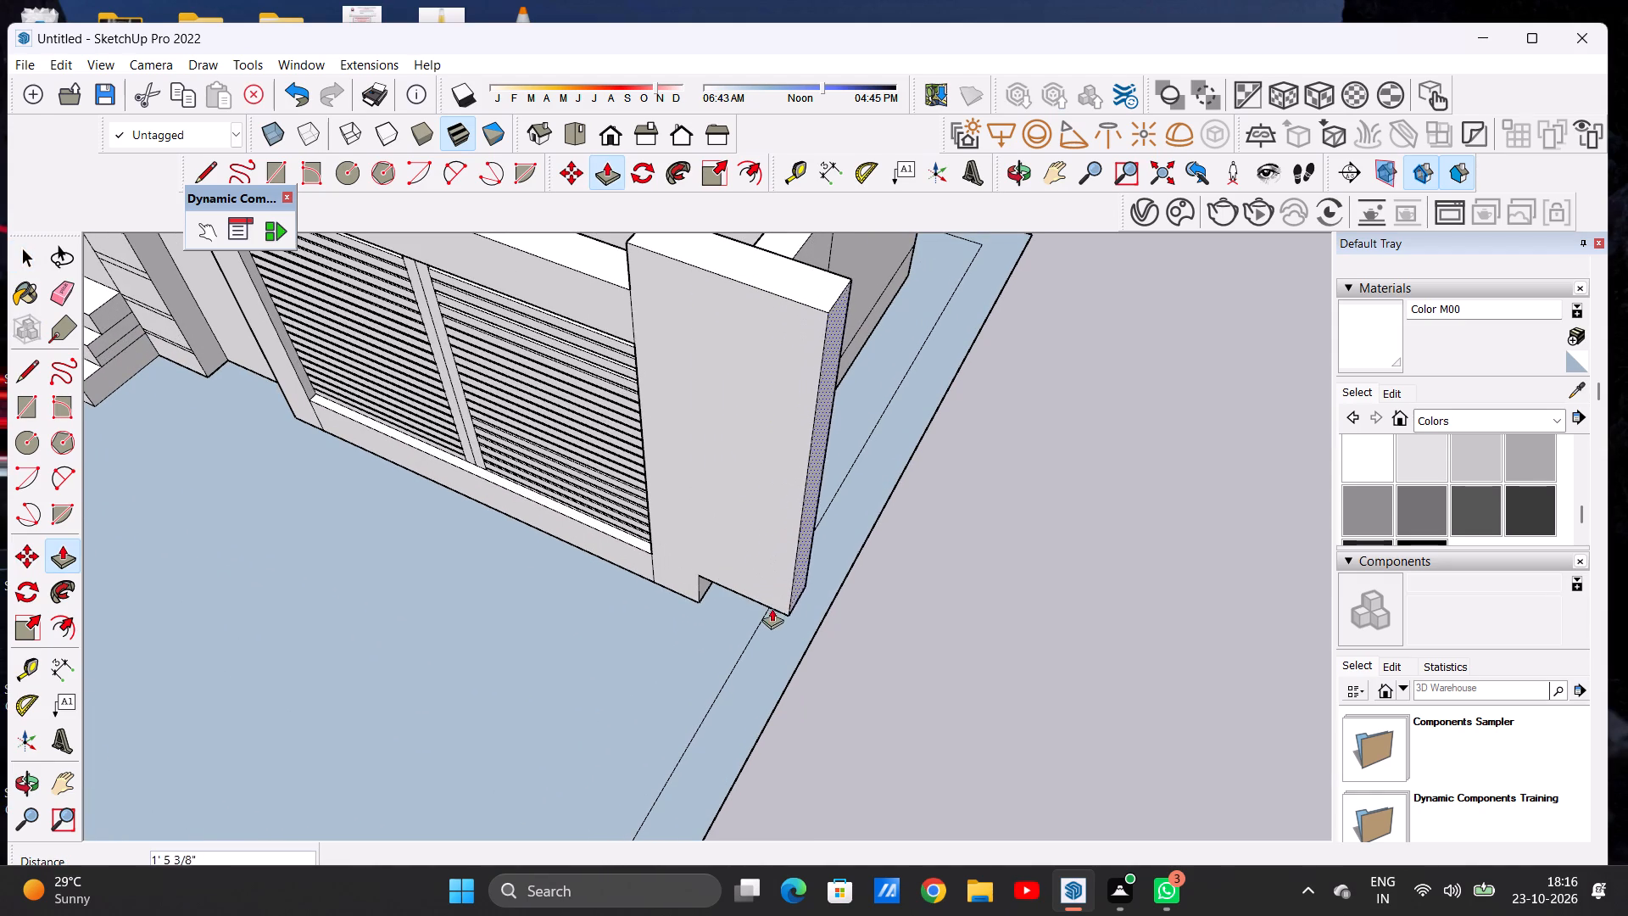
left_click(737, 648)
Push/Pull the low base band along the house's gate side outward about 11 3/4", flush with the widened pillar.
scroll(715, 574, "up", 7)
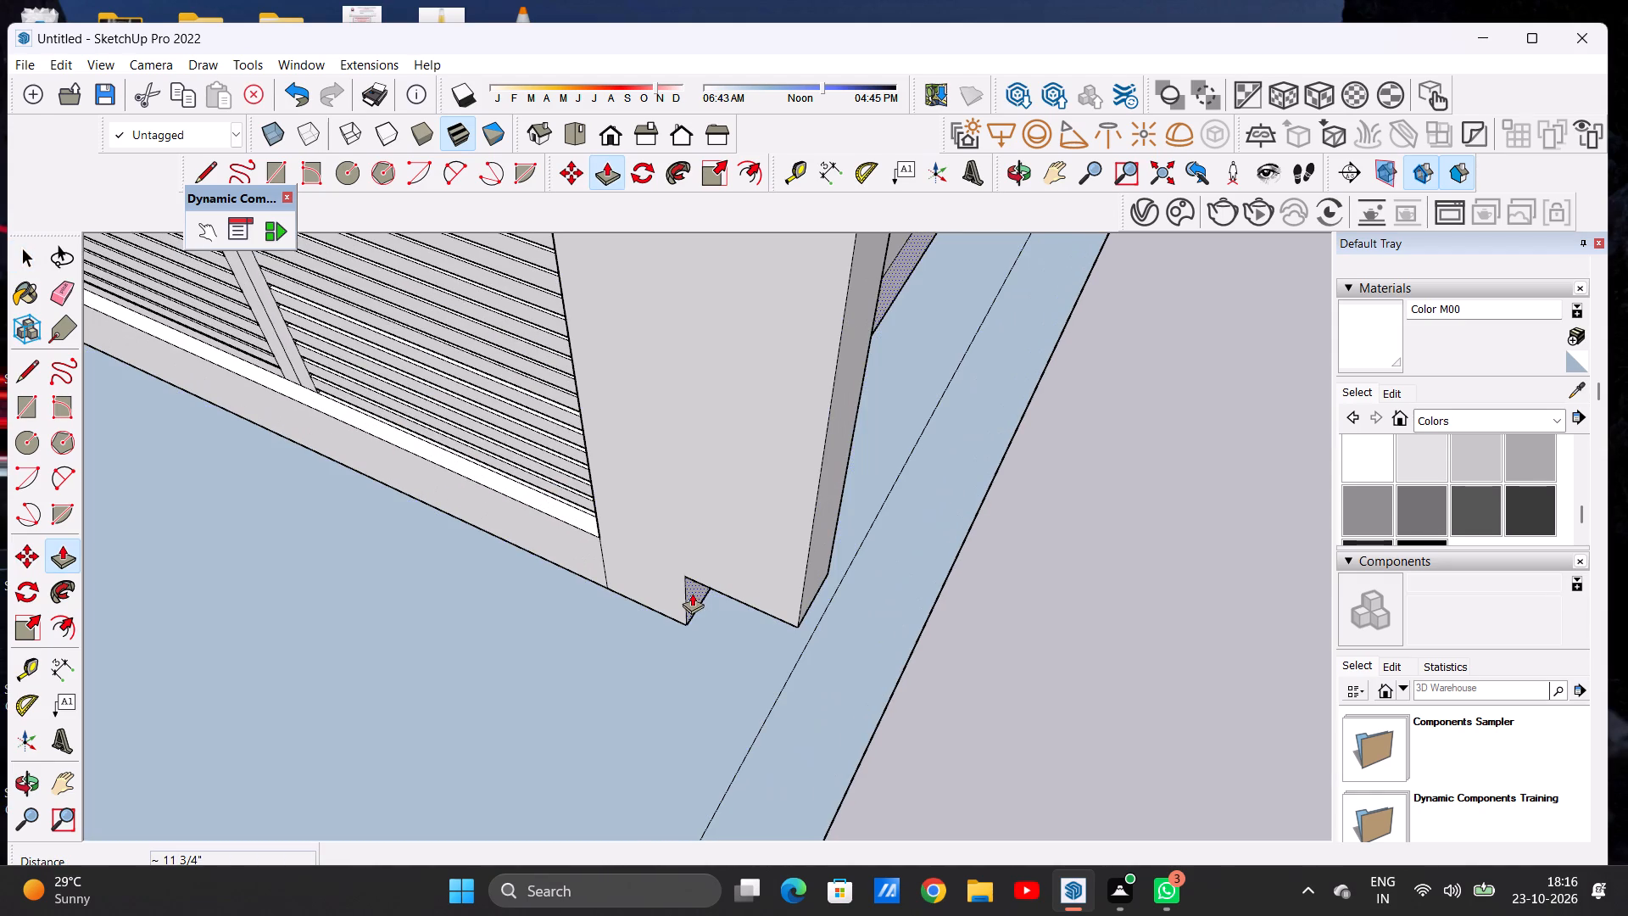
left_click(692, 593)
left_click(792, 623)
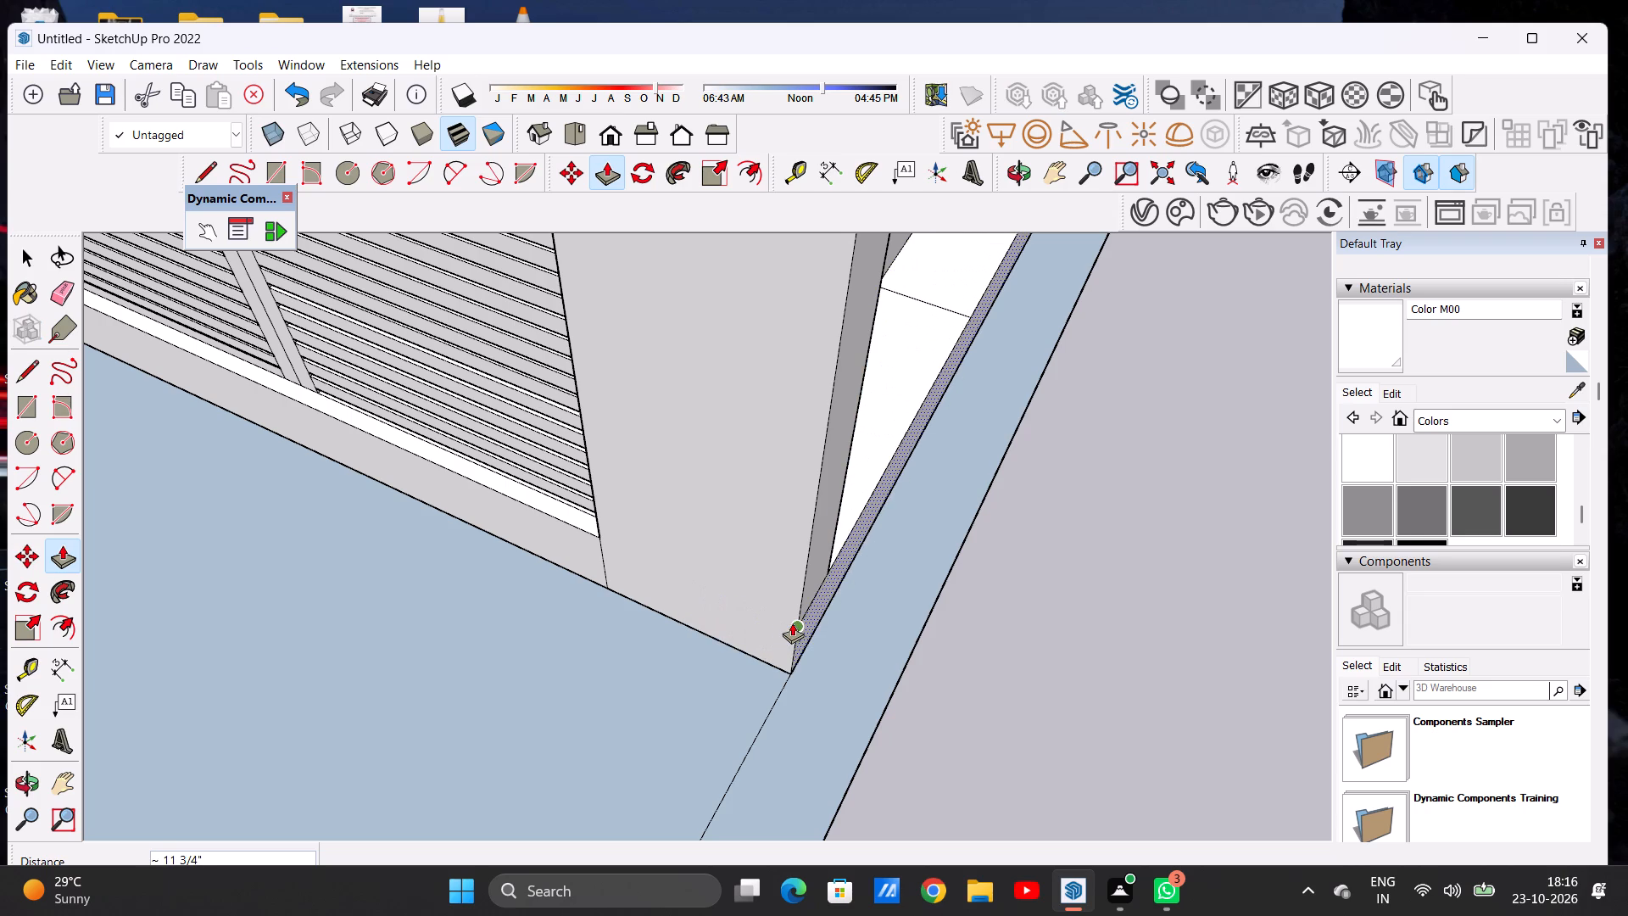
key("space")
Draw a line from the inner border's front corner on the gate side straight across to the ground plane's outer side edge.
scroll(767, 612, "down", 8)
scroll(767, 608, "up", 1)
scroll(767, 606, "down", 9)
middle_click_drag(822, 556, 780, 458)
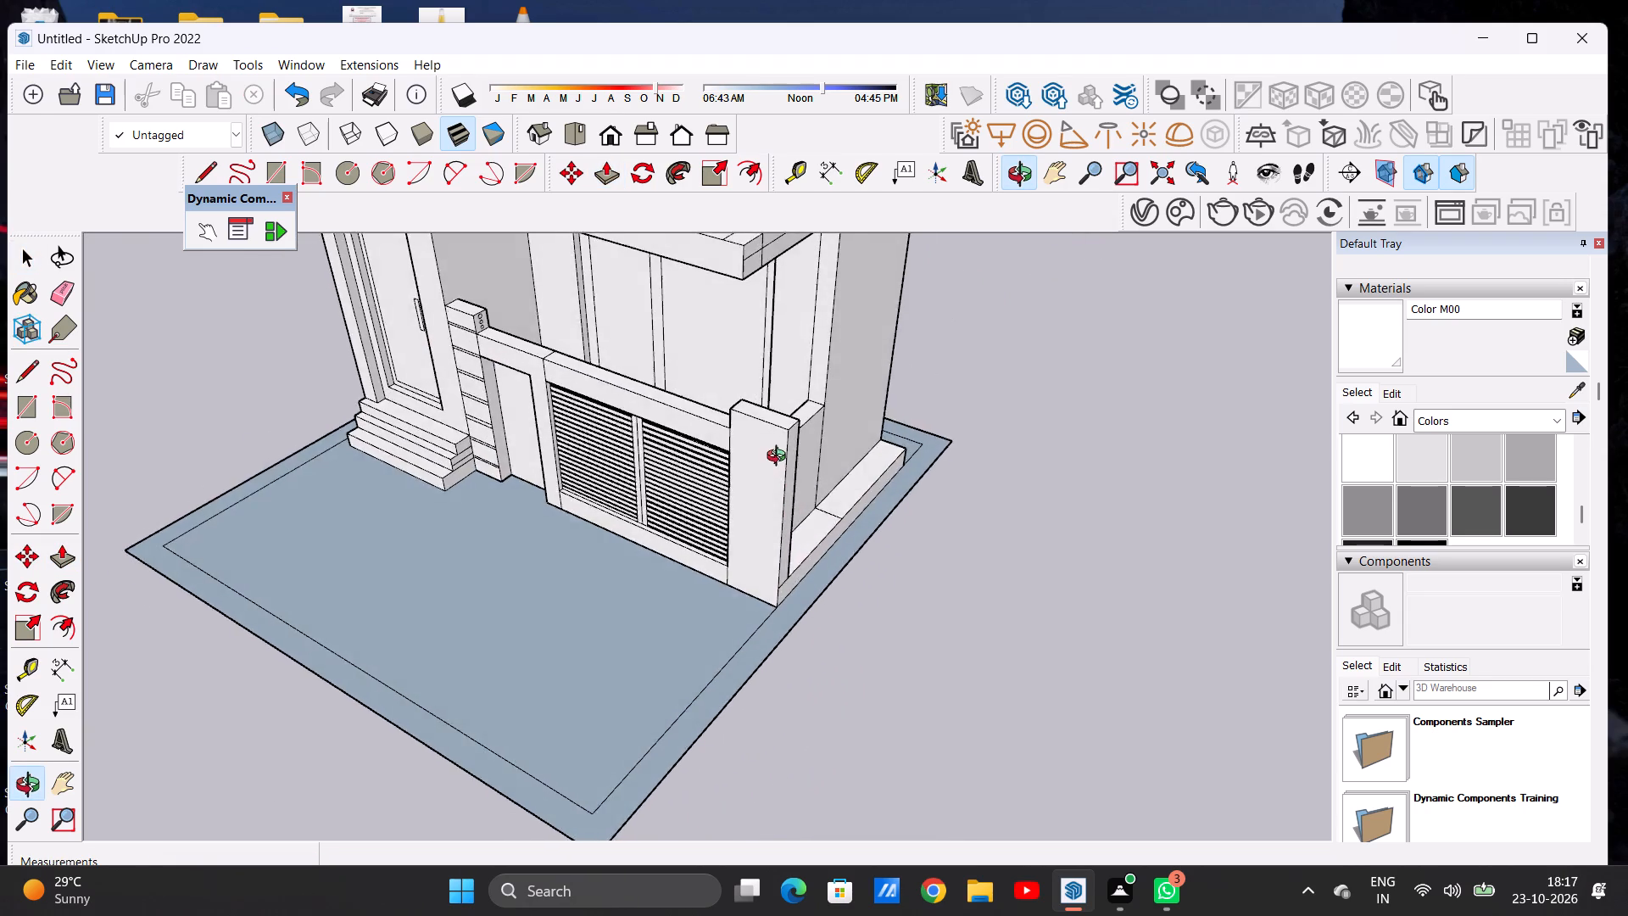
middle_click_drag(780, 458, 773, 437)
scroll(823, 511, "up", 7)
scroll(805, 531, "down", 5)
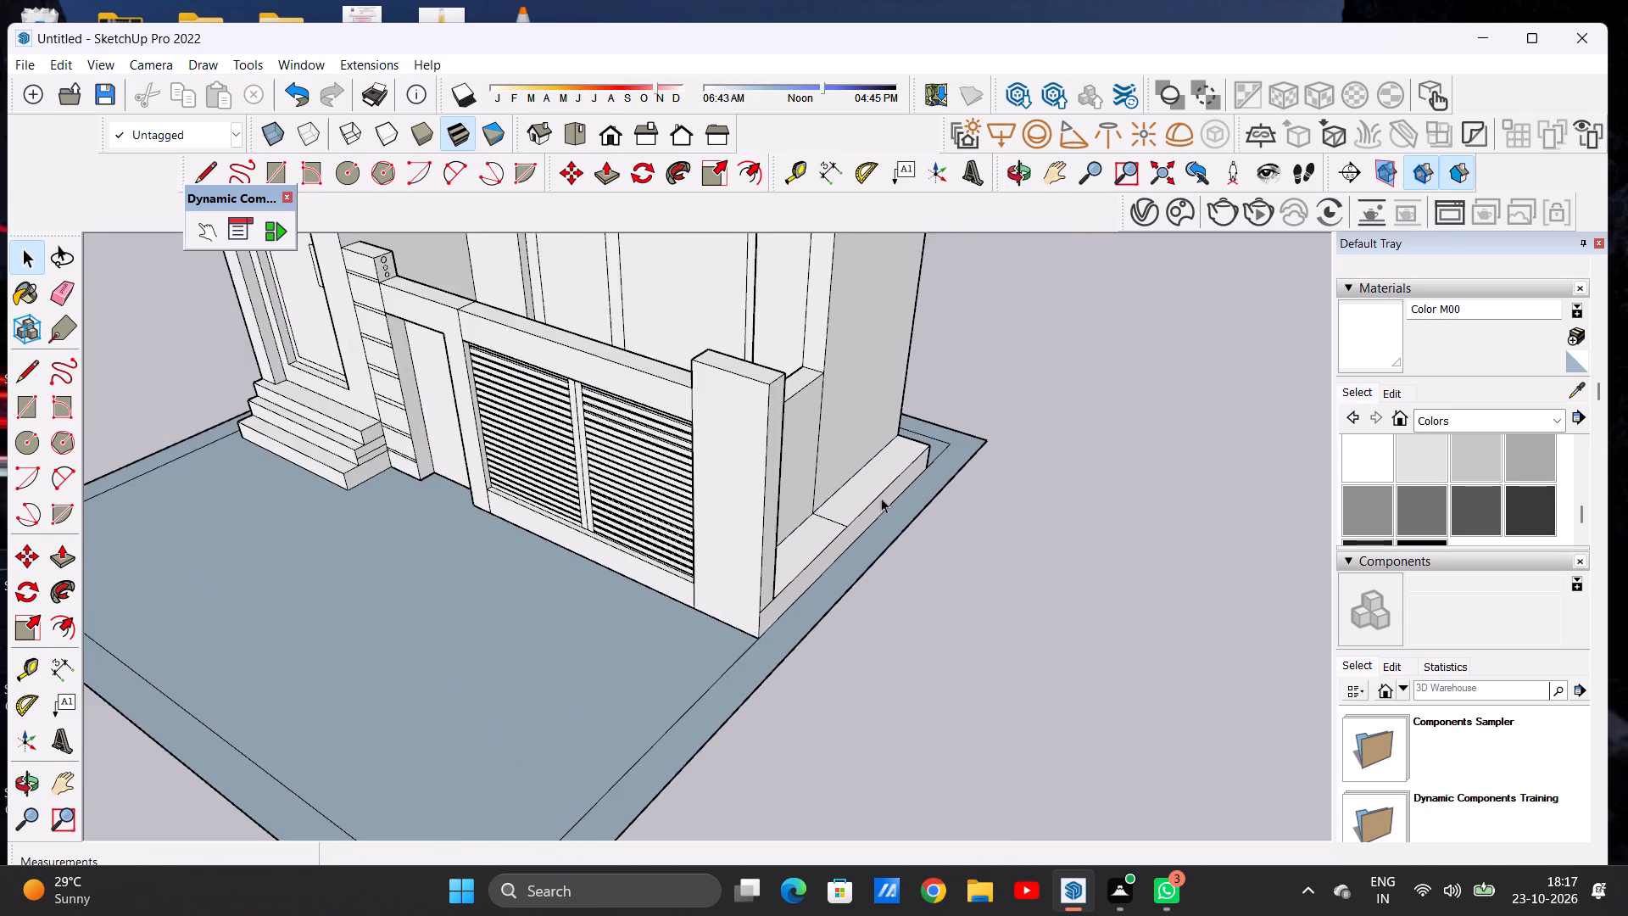
middle_click_drag(908, 487, 1078, 452)
scroll(809, 525, "down", 8)
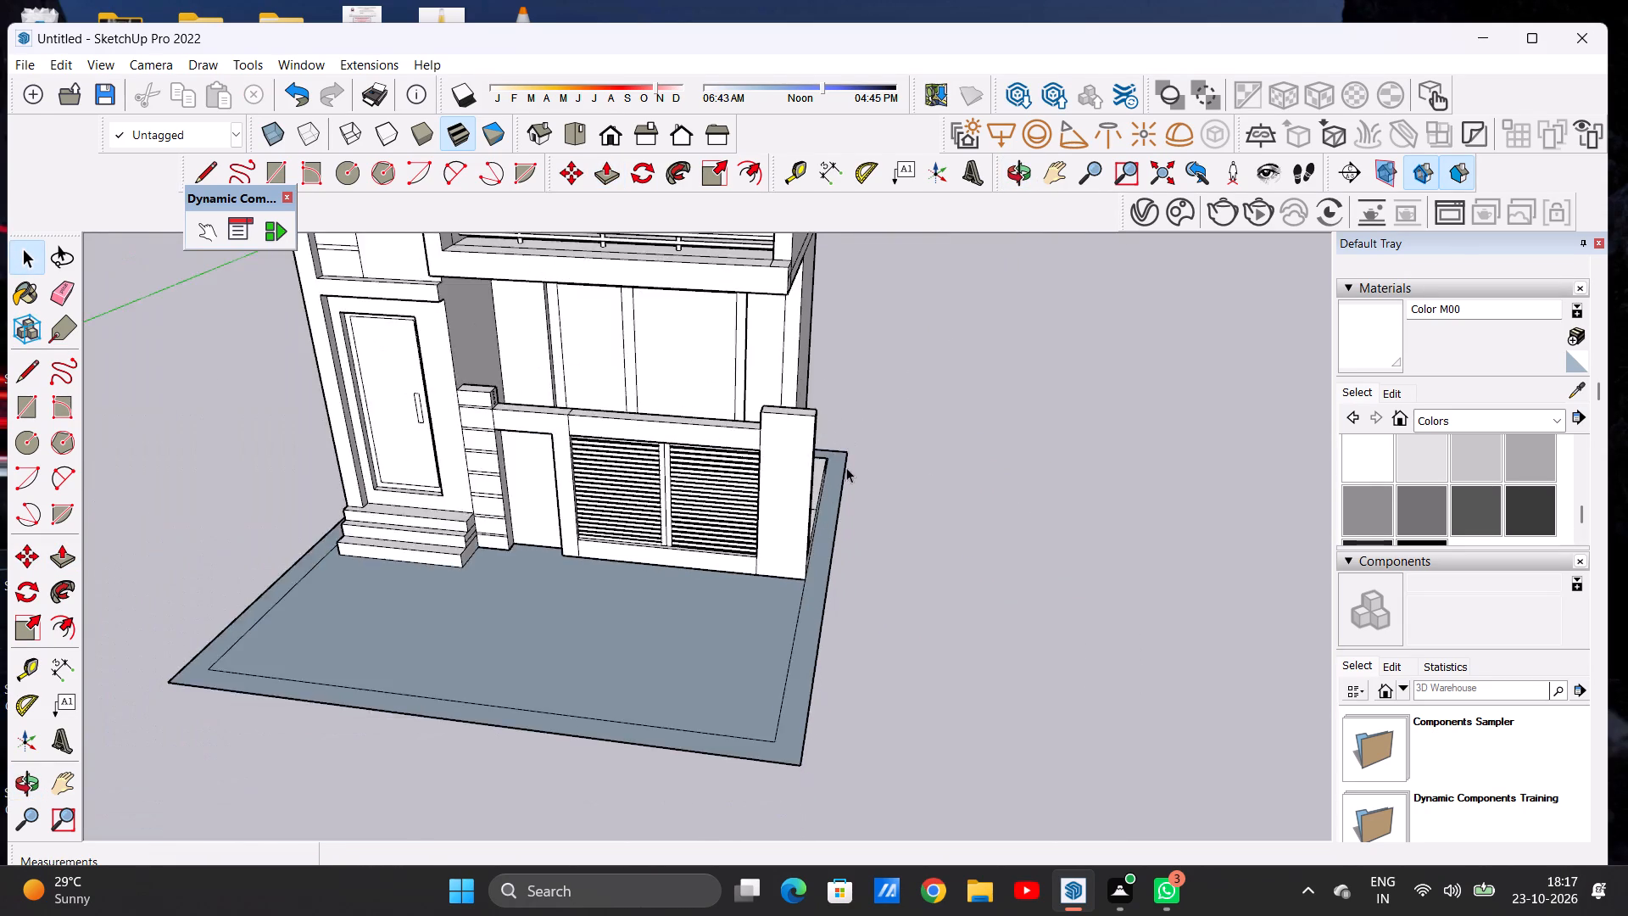
scroll(846, 467, "down", 4)
scroll(761, 587, "up", 4)
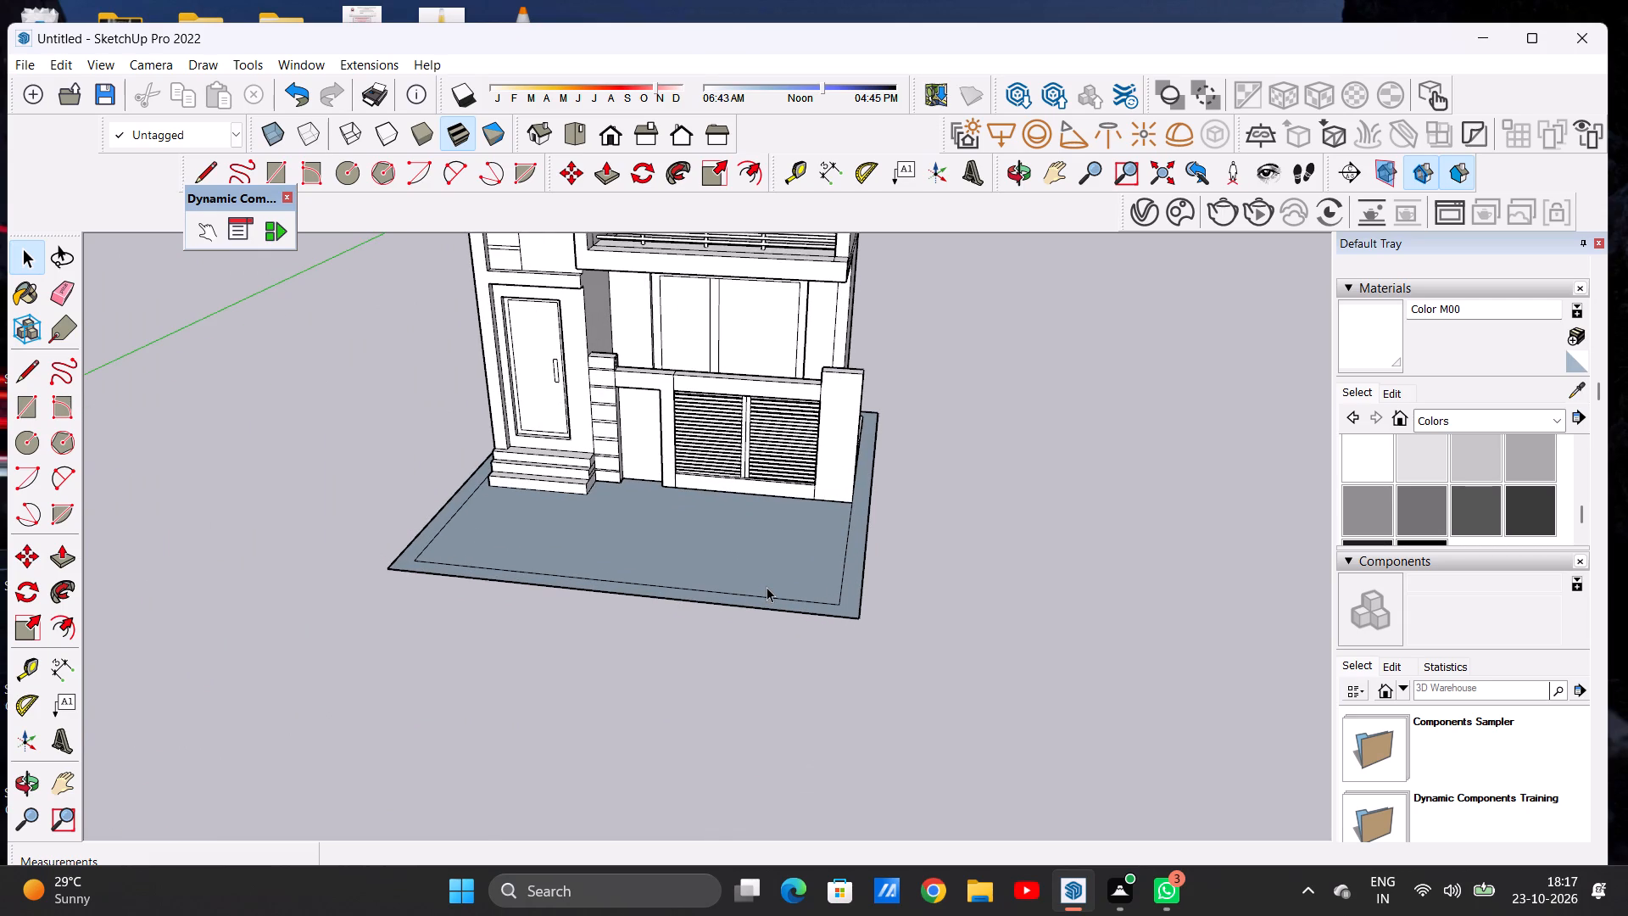
type("P L")
middle_click_drag(775, 602, 793, 684)
scroll(810, 633, "up", 9)
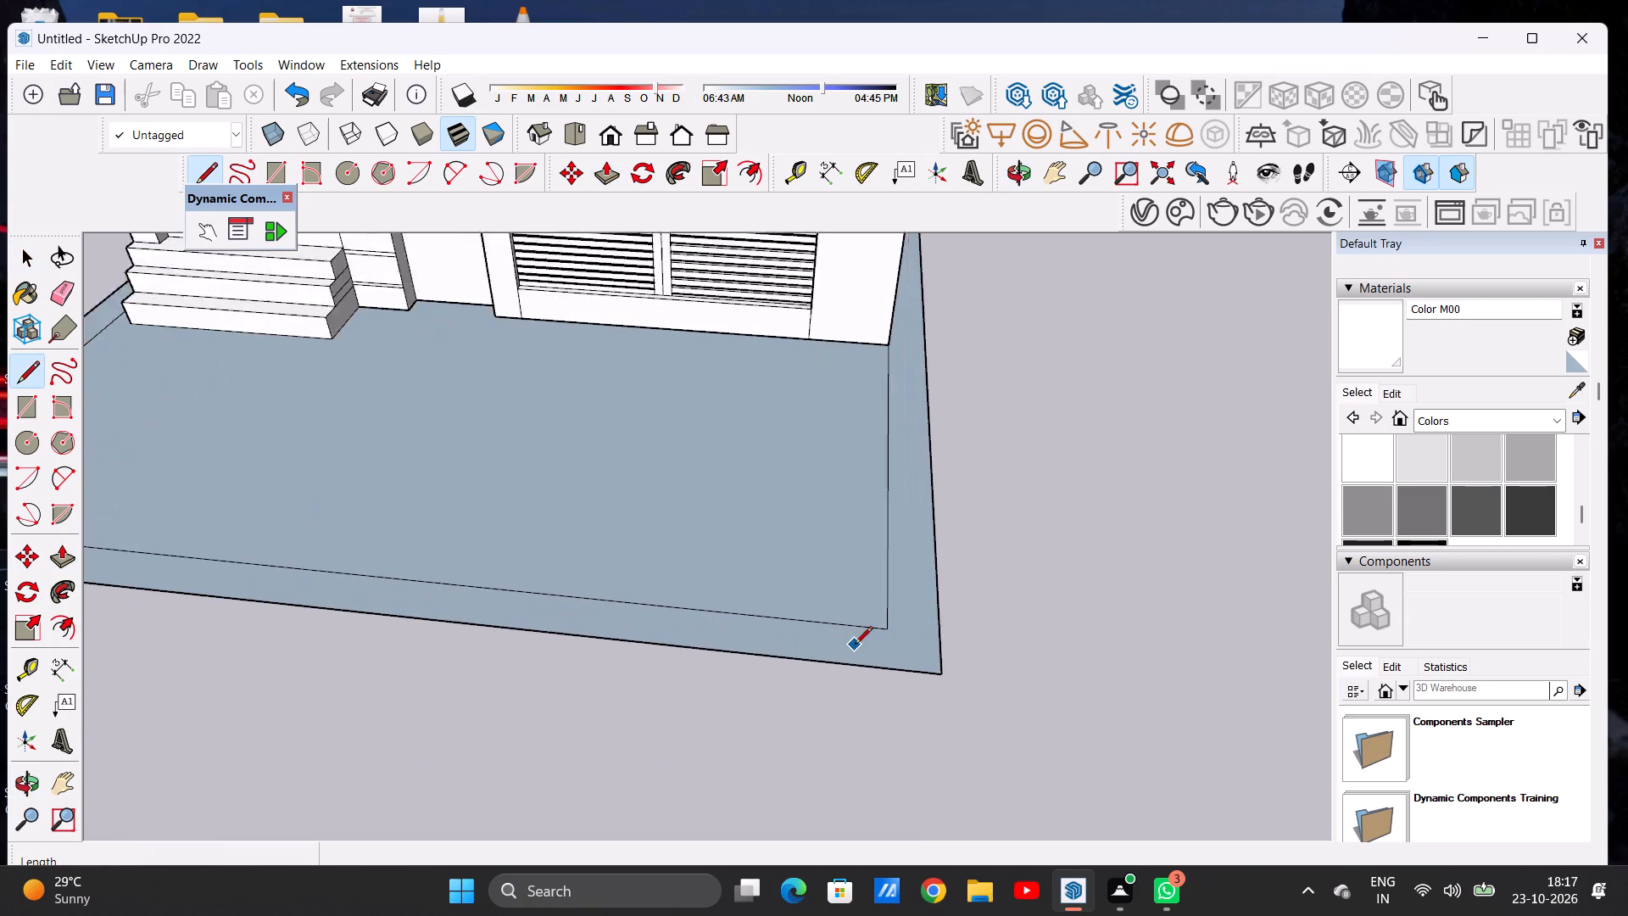
scroll(855, 645, "up", 2)
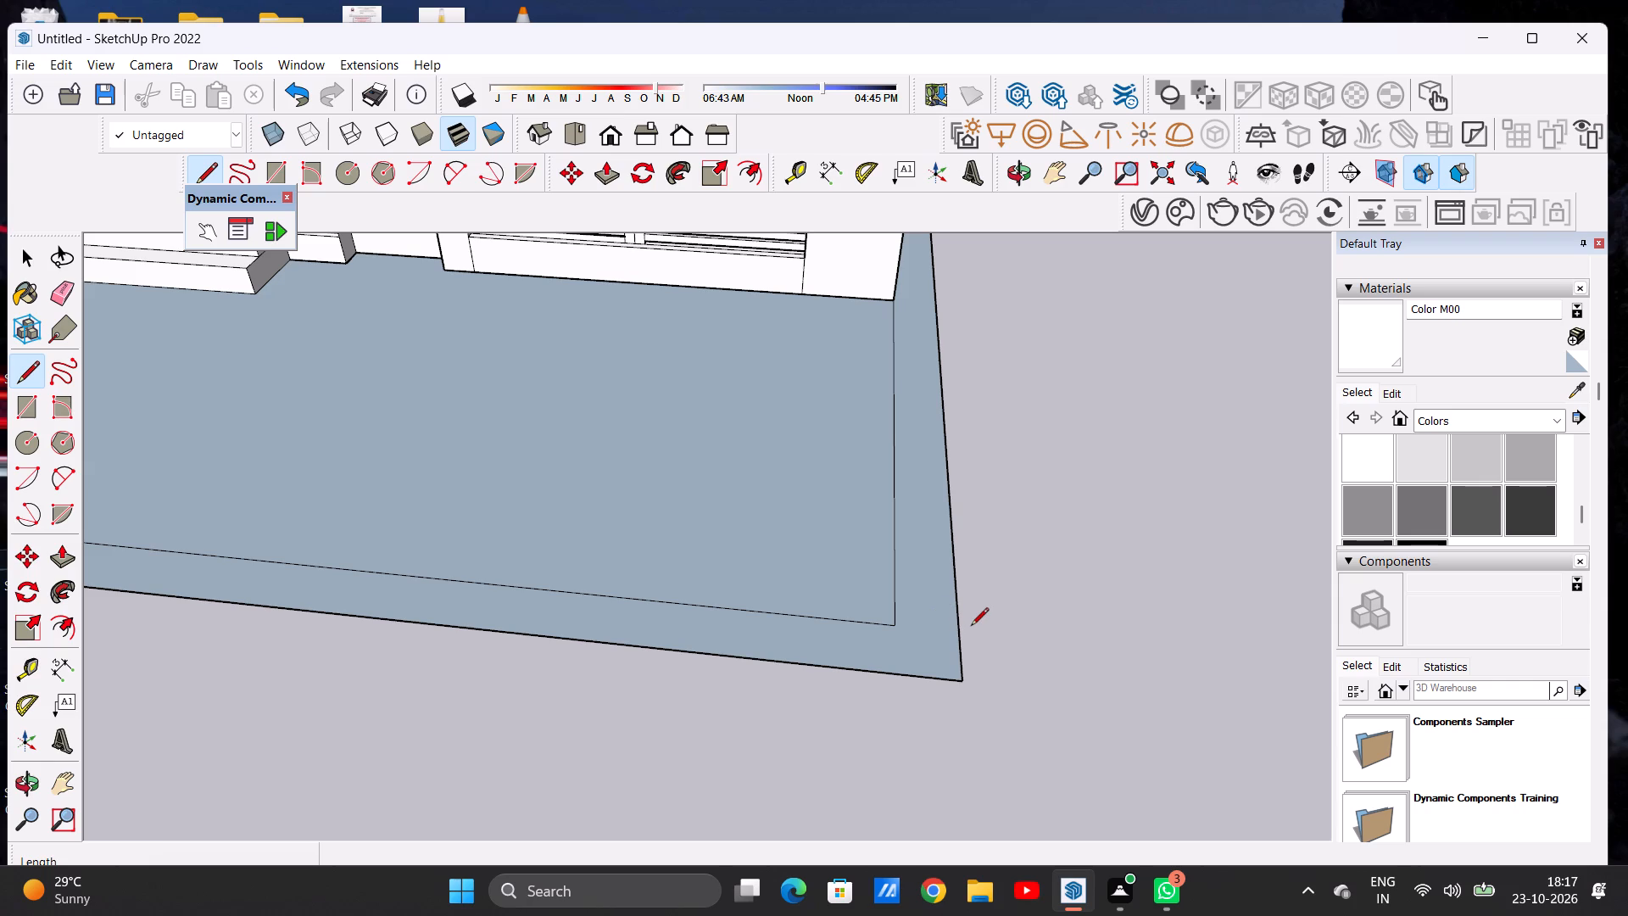
left_click(896, 620)
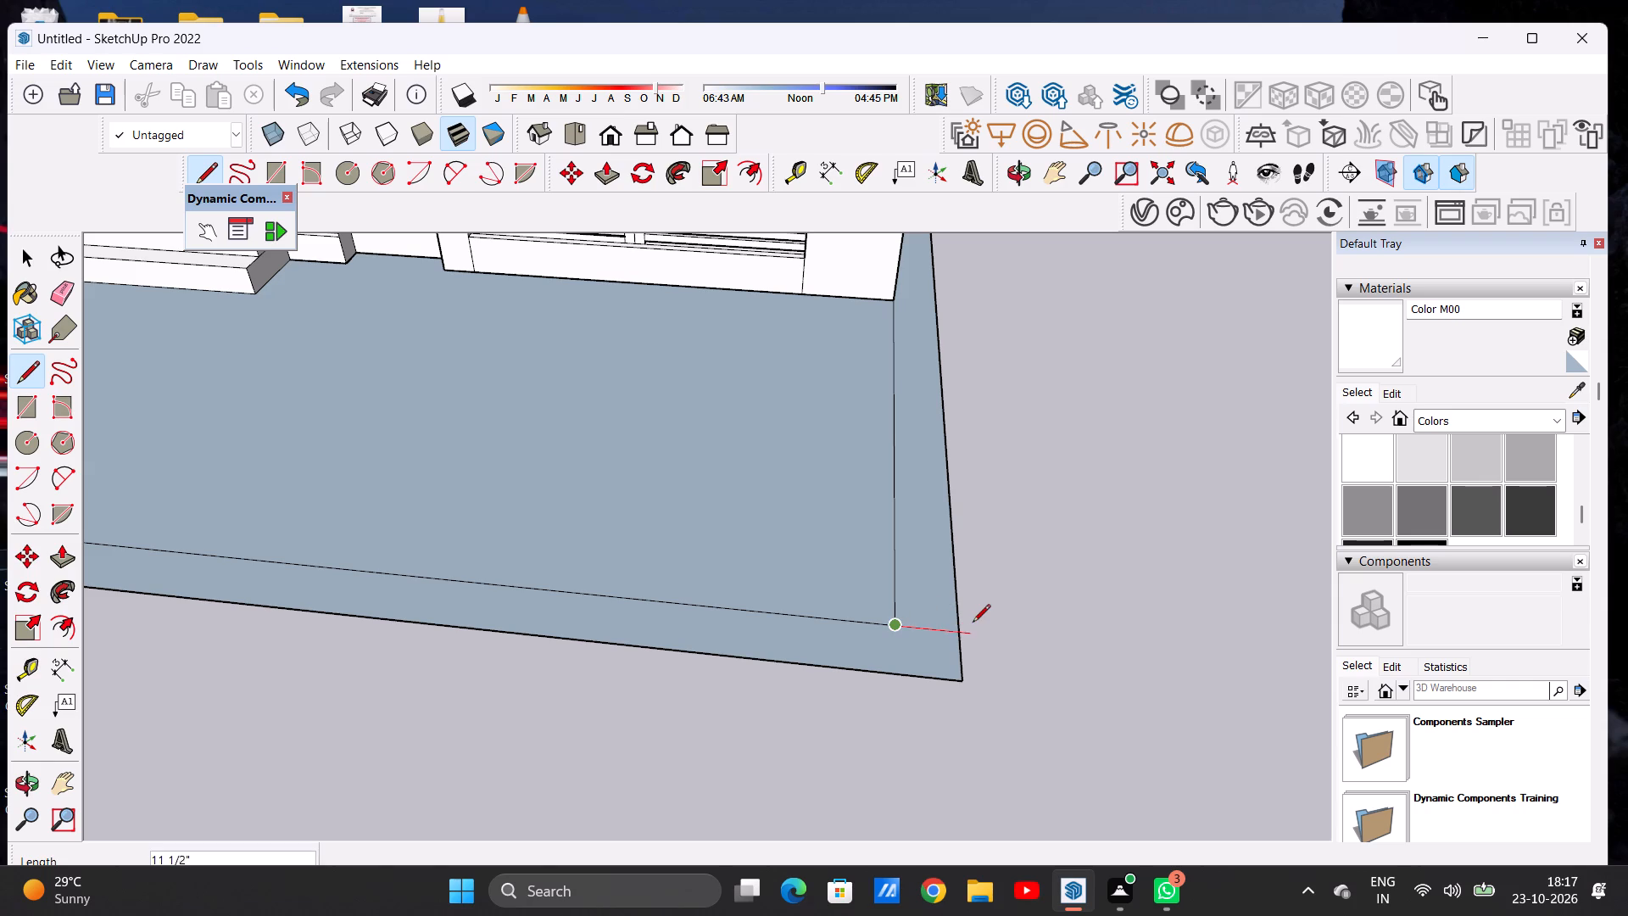
left_click(956, 630)
Draw a line about 9 5/8" long from the inner border's front corner on the entrance-door side to the outer side edge.
scroll(972, 581, "down", 13)
scroll(488, 526, "up", 6)
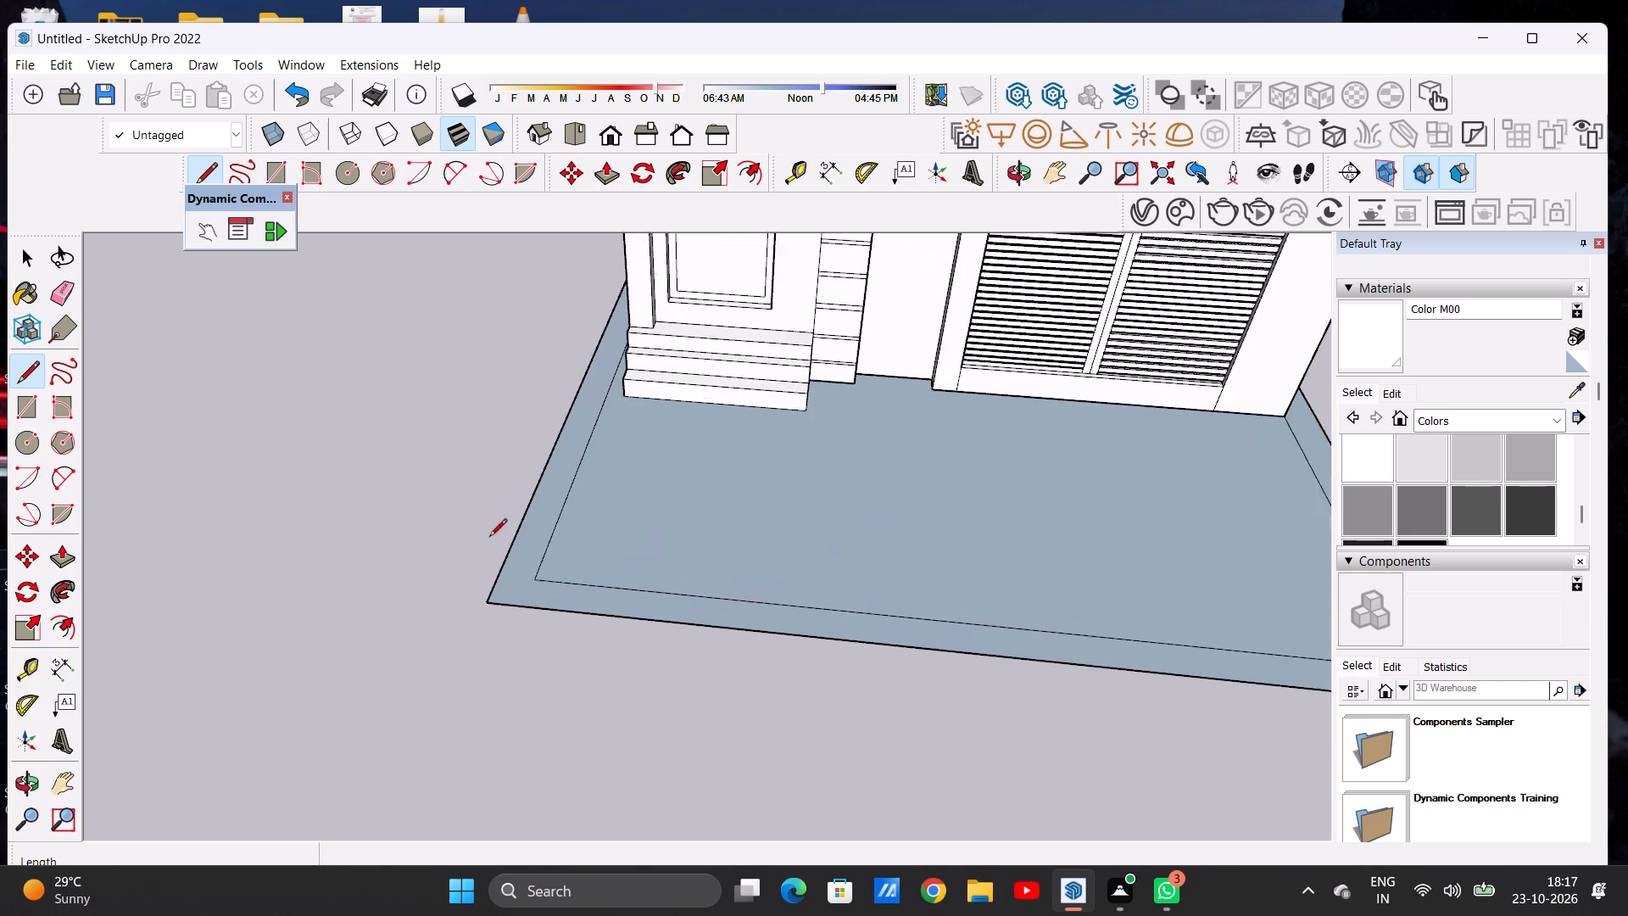
scroll(489, 538, "up", 6)
left_click(562, 574)
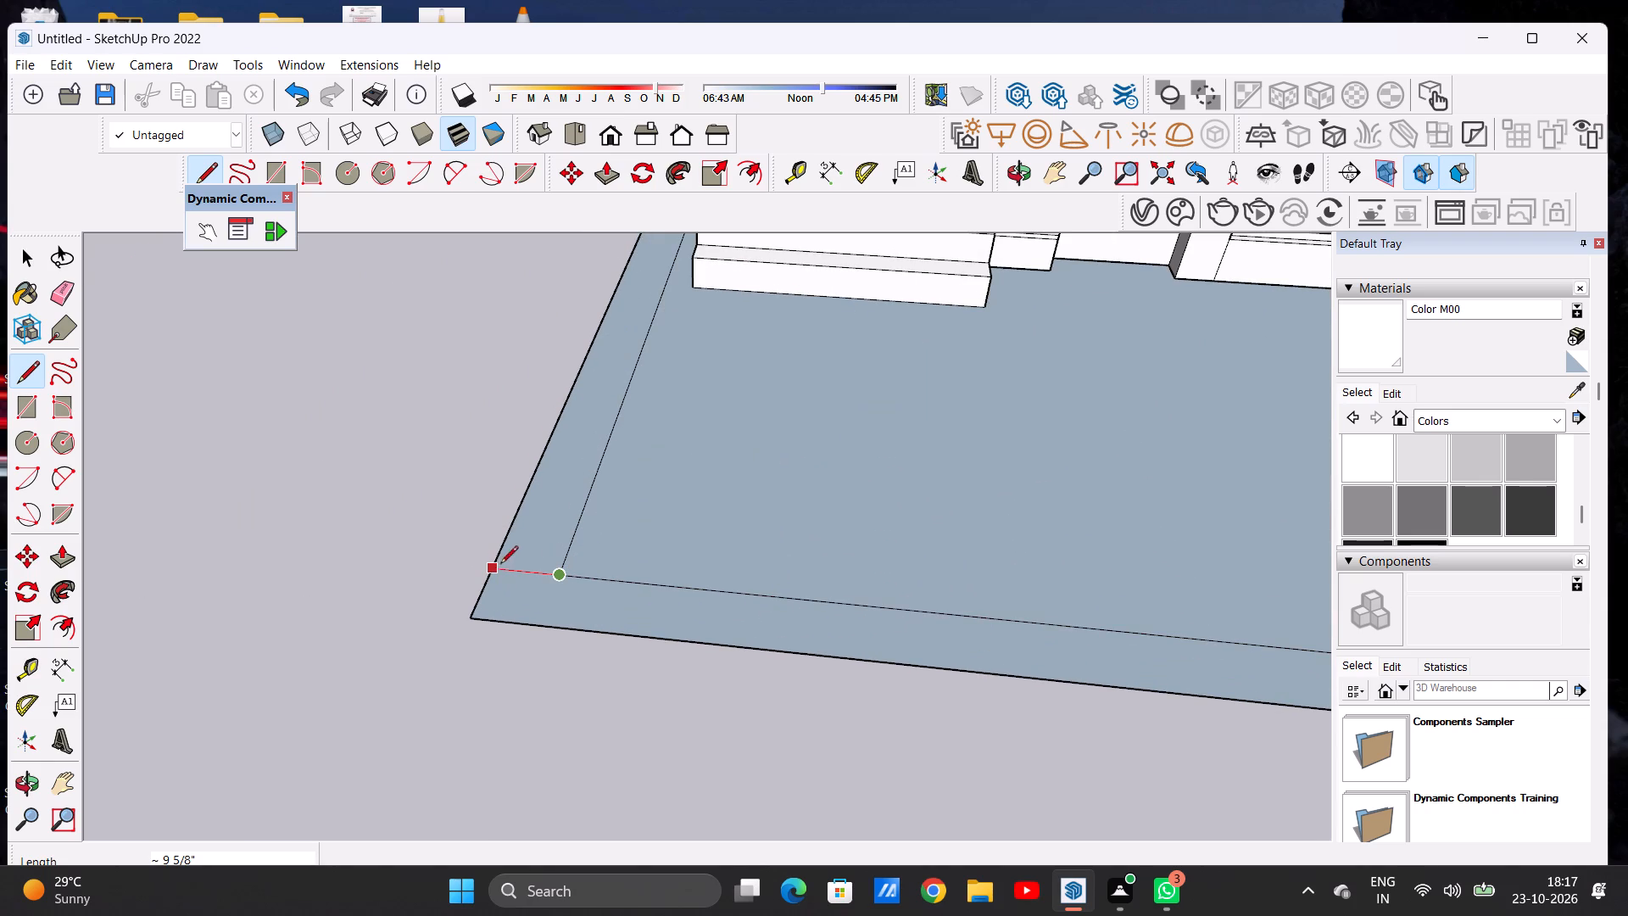
left_click(491, 565)
key("space")
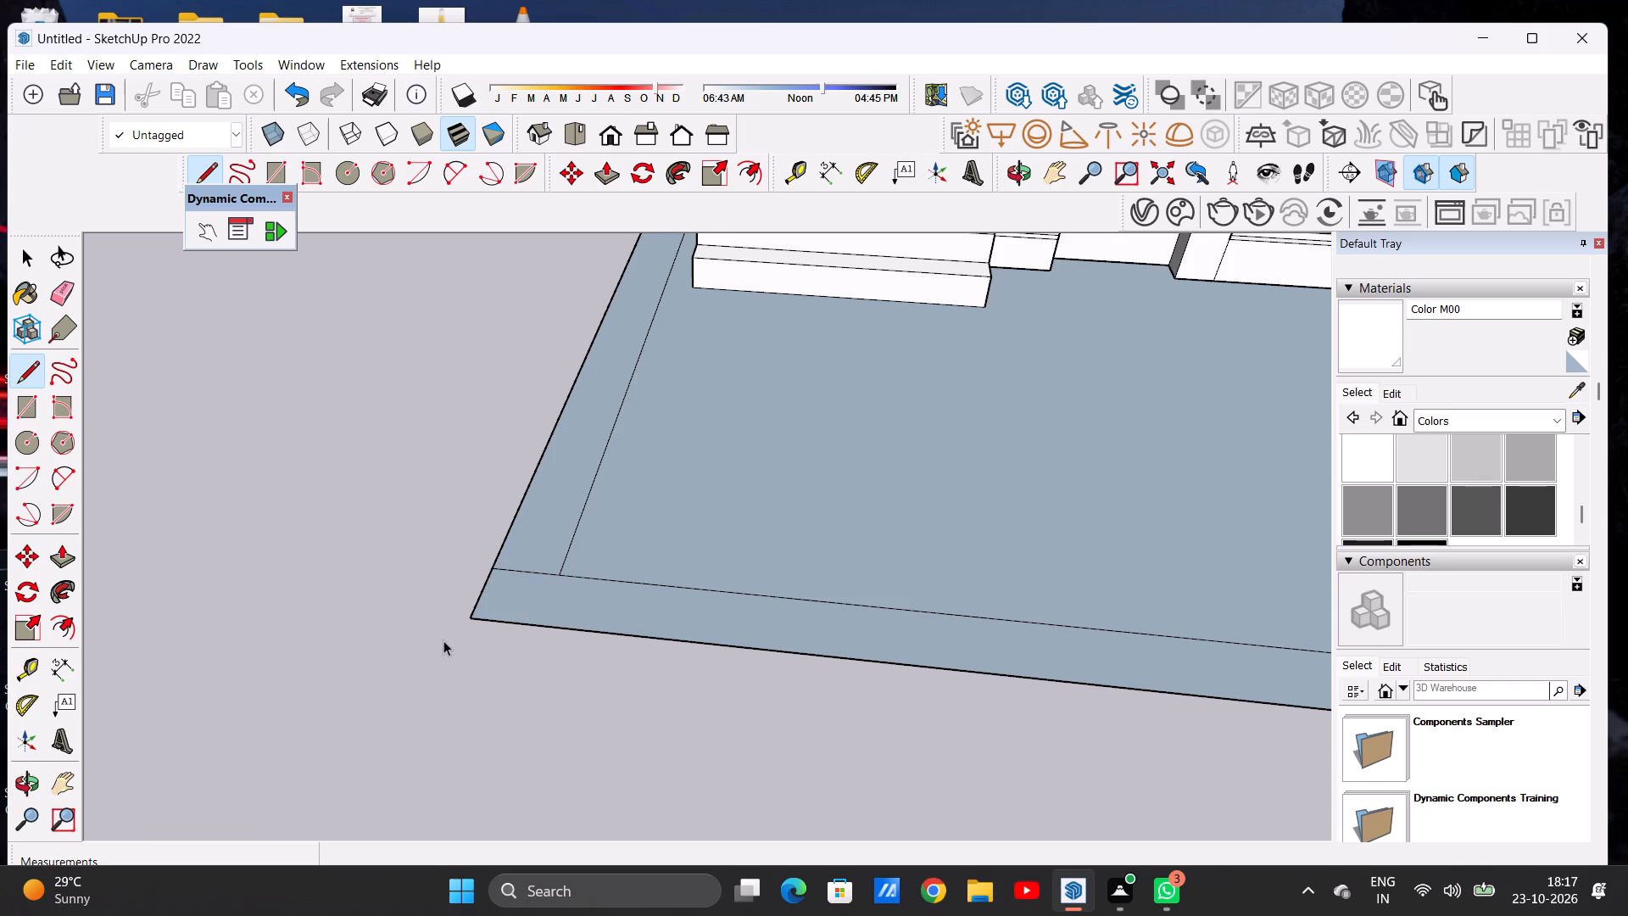
Examine the front border strip and its corner divisions on the ground plane.
scroll(443, 640, "down", 4)
scroll(519, 646, "down", 5)
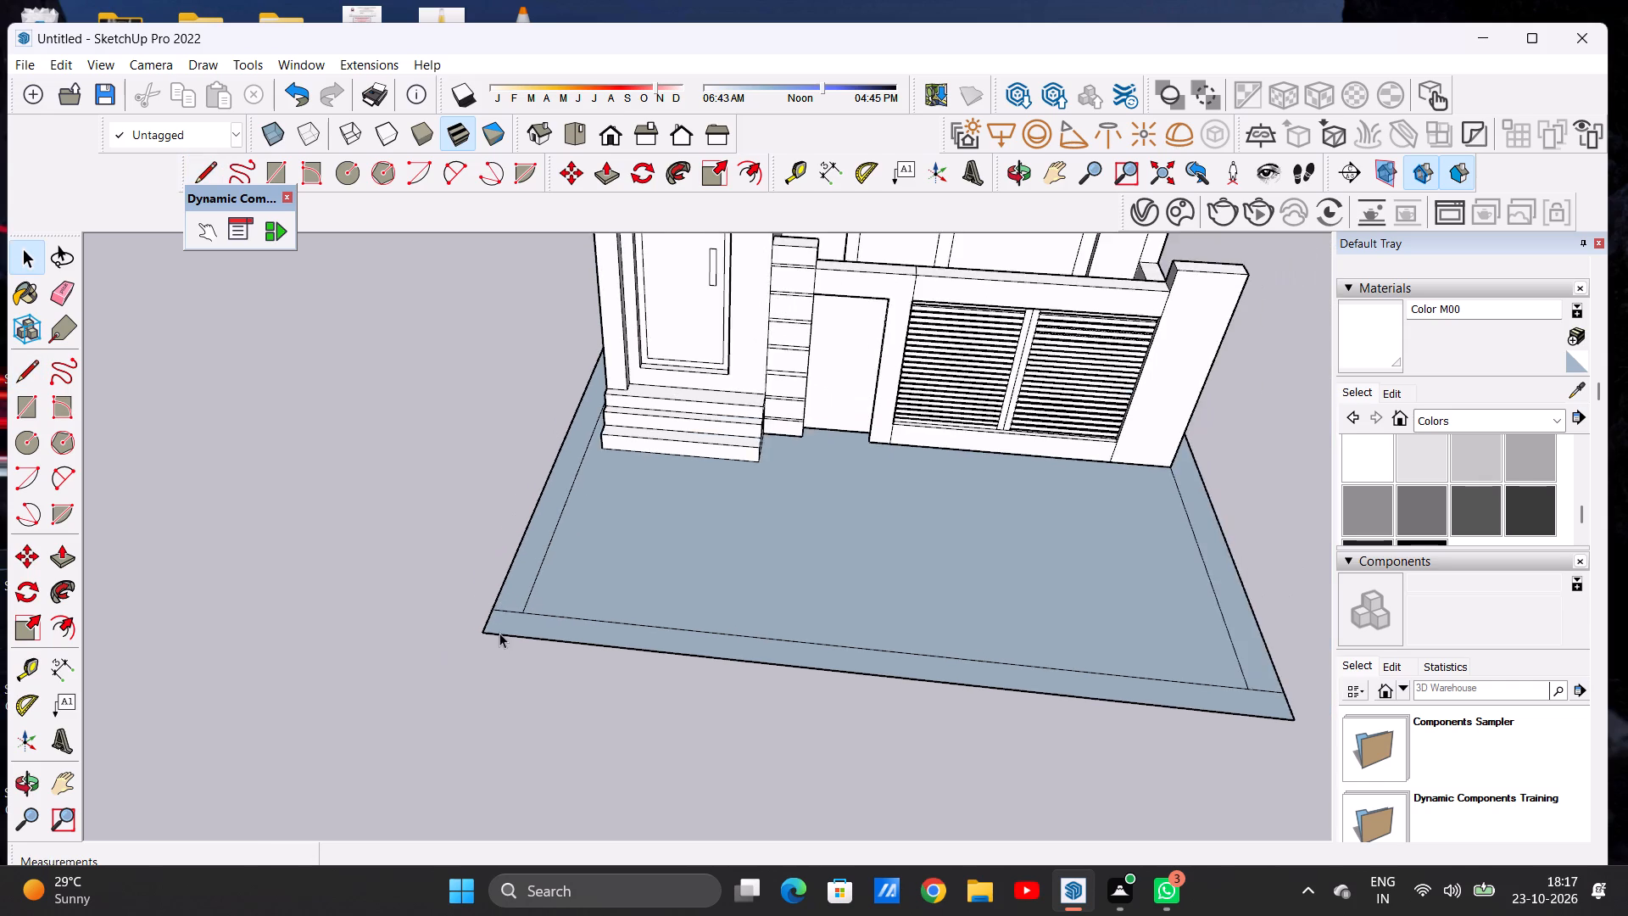
middle_click_drag(499, 628, 550, 756)
middle_click_drag(550, 756, 550, 765)
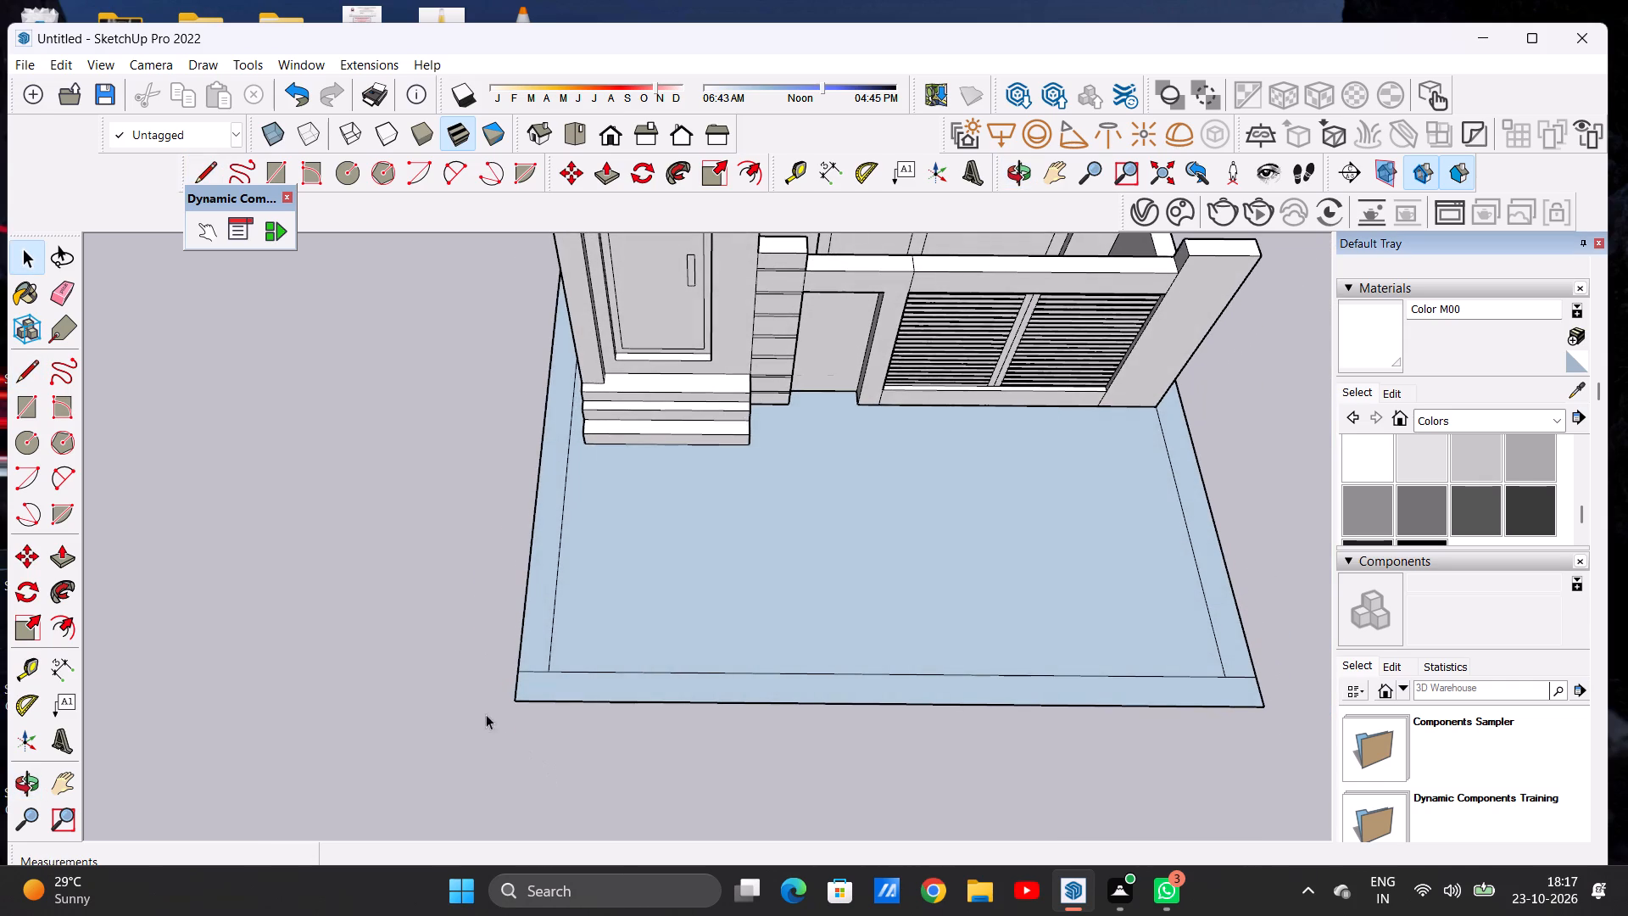
scroll(563, 684, "up", 11)
scroll(545, 662, "down", 1)
scroll(542, 661, "up", 2)
scroll(542, 661, "down", 1)
scroll(542, 661, "up", 20)
scroll(542, 661, "up", 1)
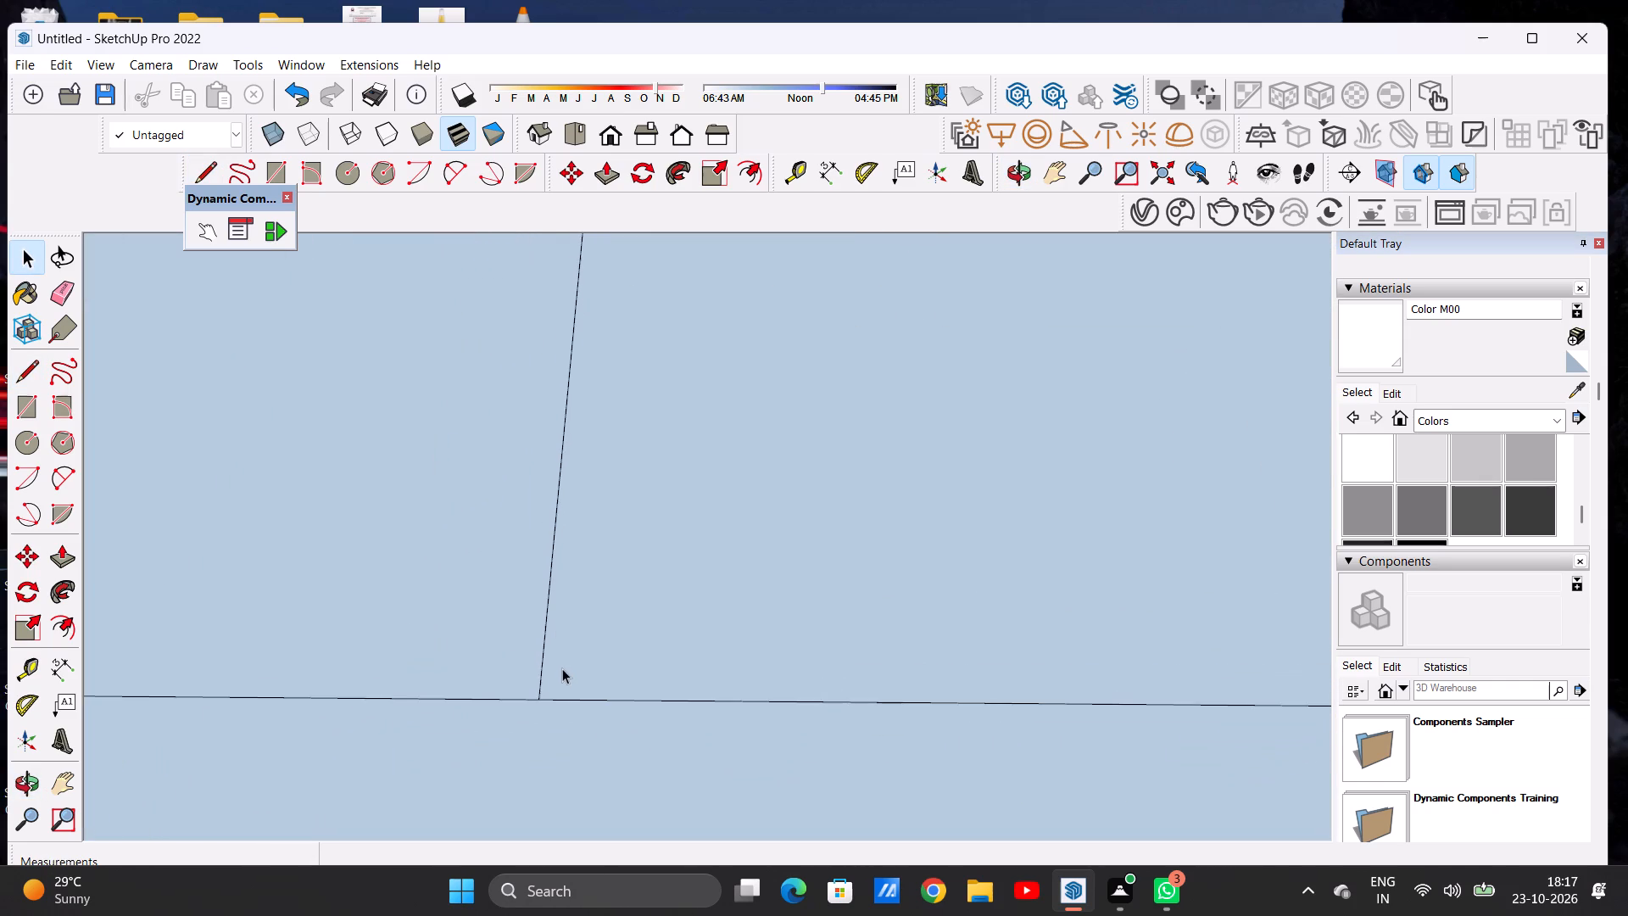
scroll(488, 670, "down", 20)
scroll(488, 670, "down", 2)
scroll(333, 675, "up", 1)
scroll(333, 675, "down", 20)
scroll(333, 675, "down", 5)
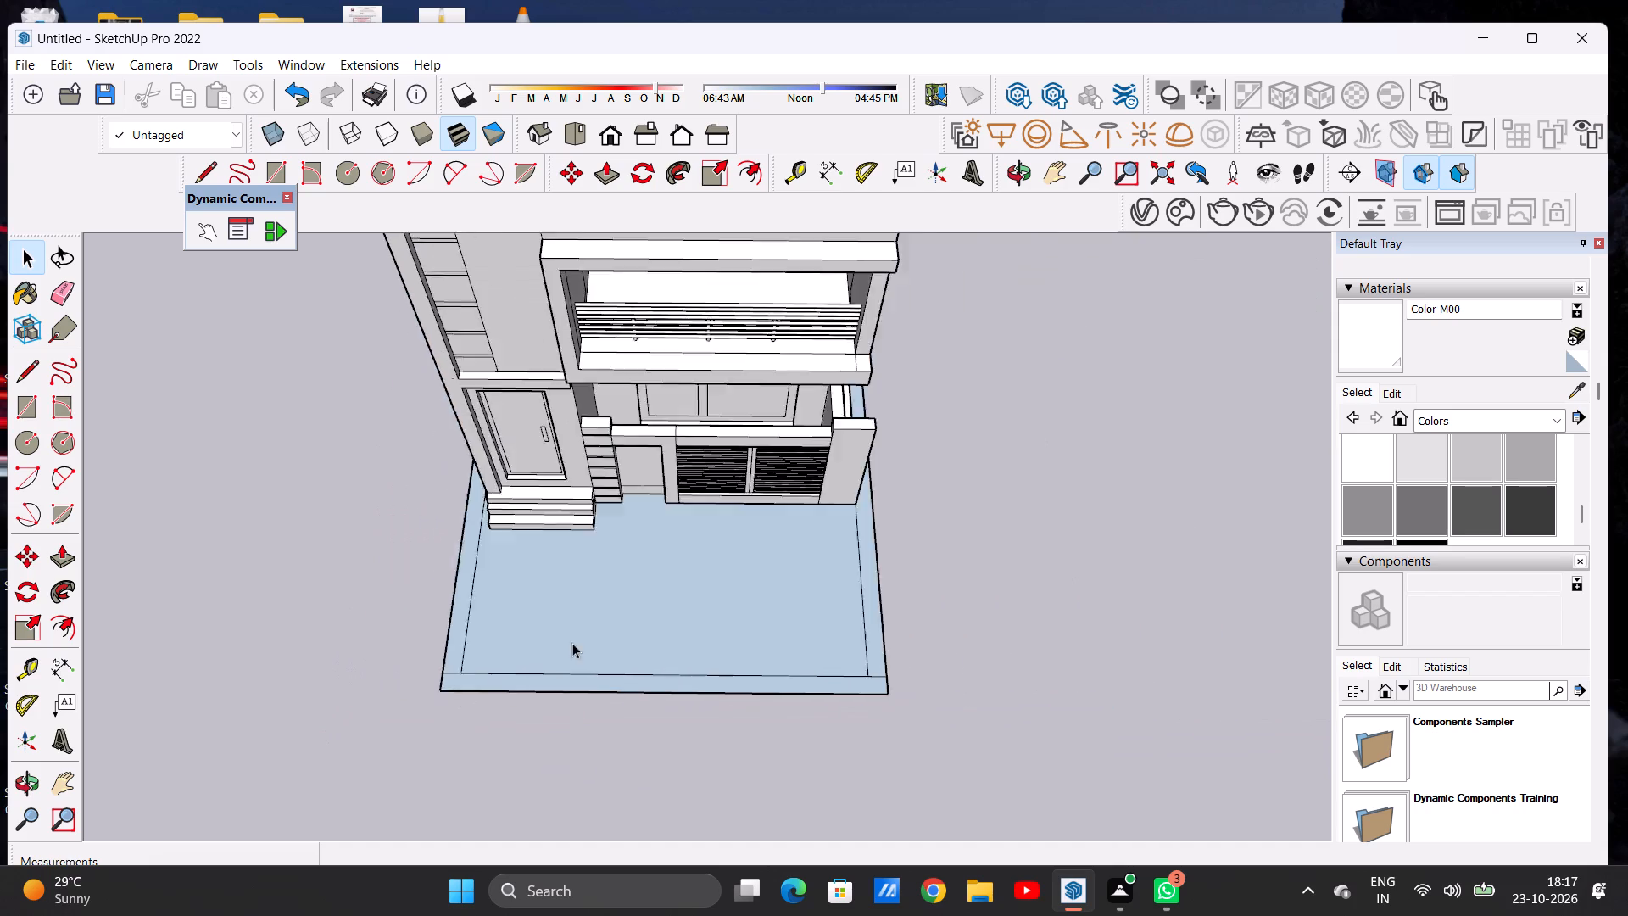
Draw a line about 17' 7 11/16" long across the front of the ground plane, between the two inner side border lines.
scroll(572, 643, "down", 4)
middle_click_drag(788, 668, 777, 584)
scroll(755, 629, "up", 1)
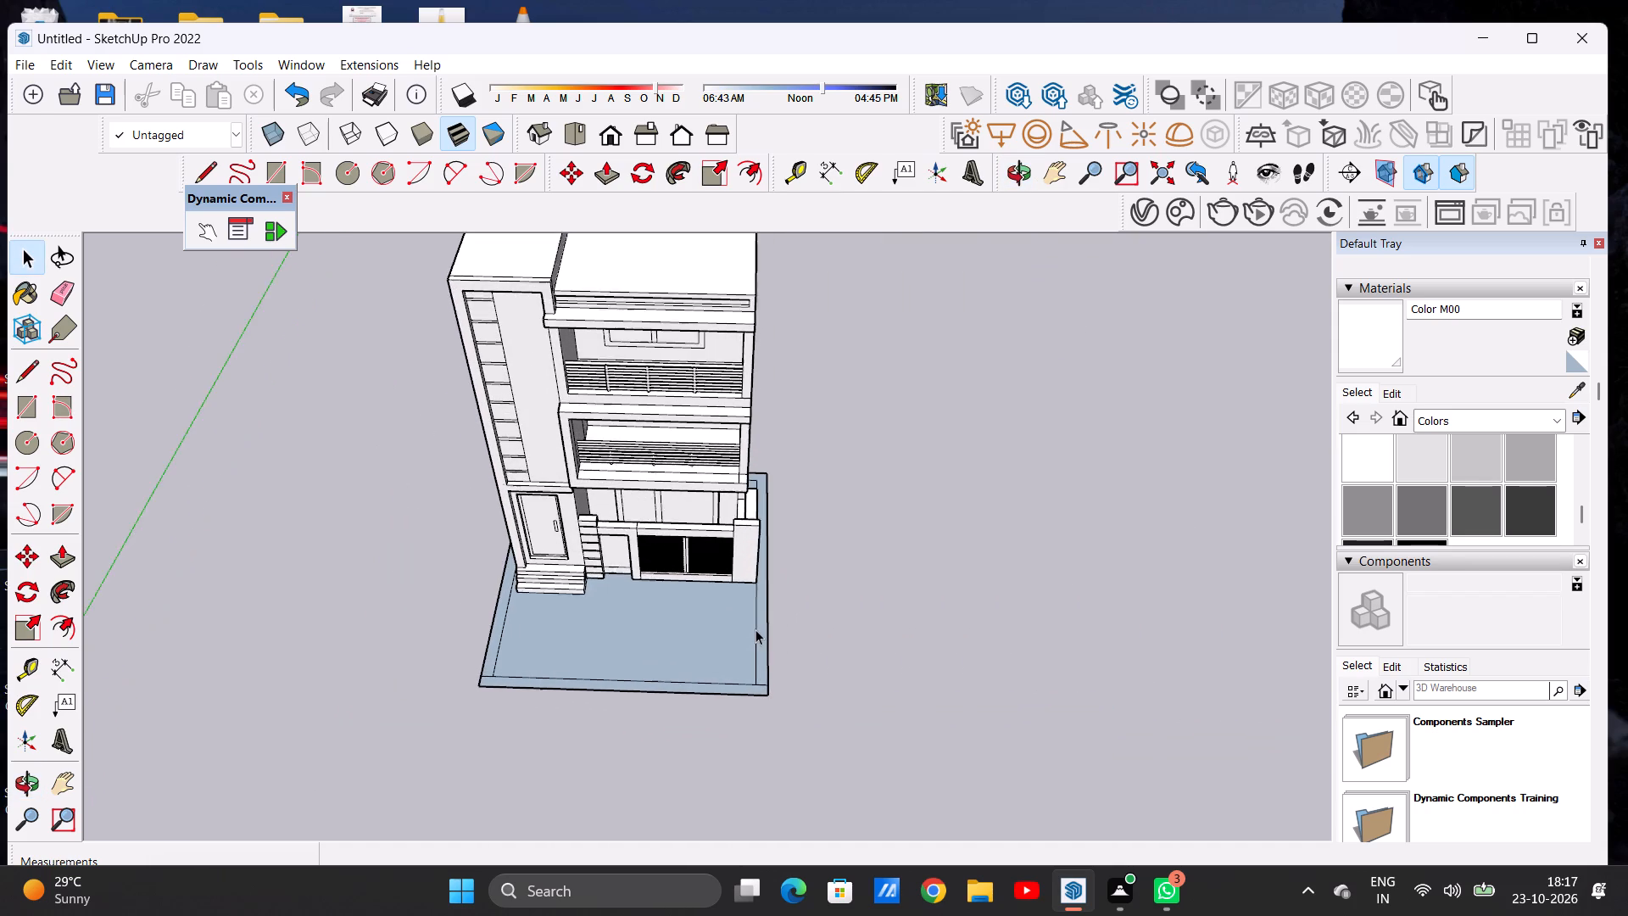
scroll(755, 629, "down", 1)
scroll(764, 640, "up", 1)
scroll(764, 640, "down", 1)
scroll(764, 640, "up", 3)
scroll(764, 627, "down", 4)
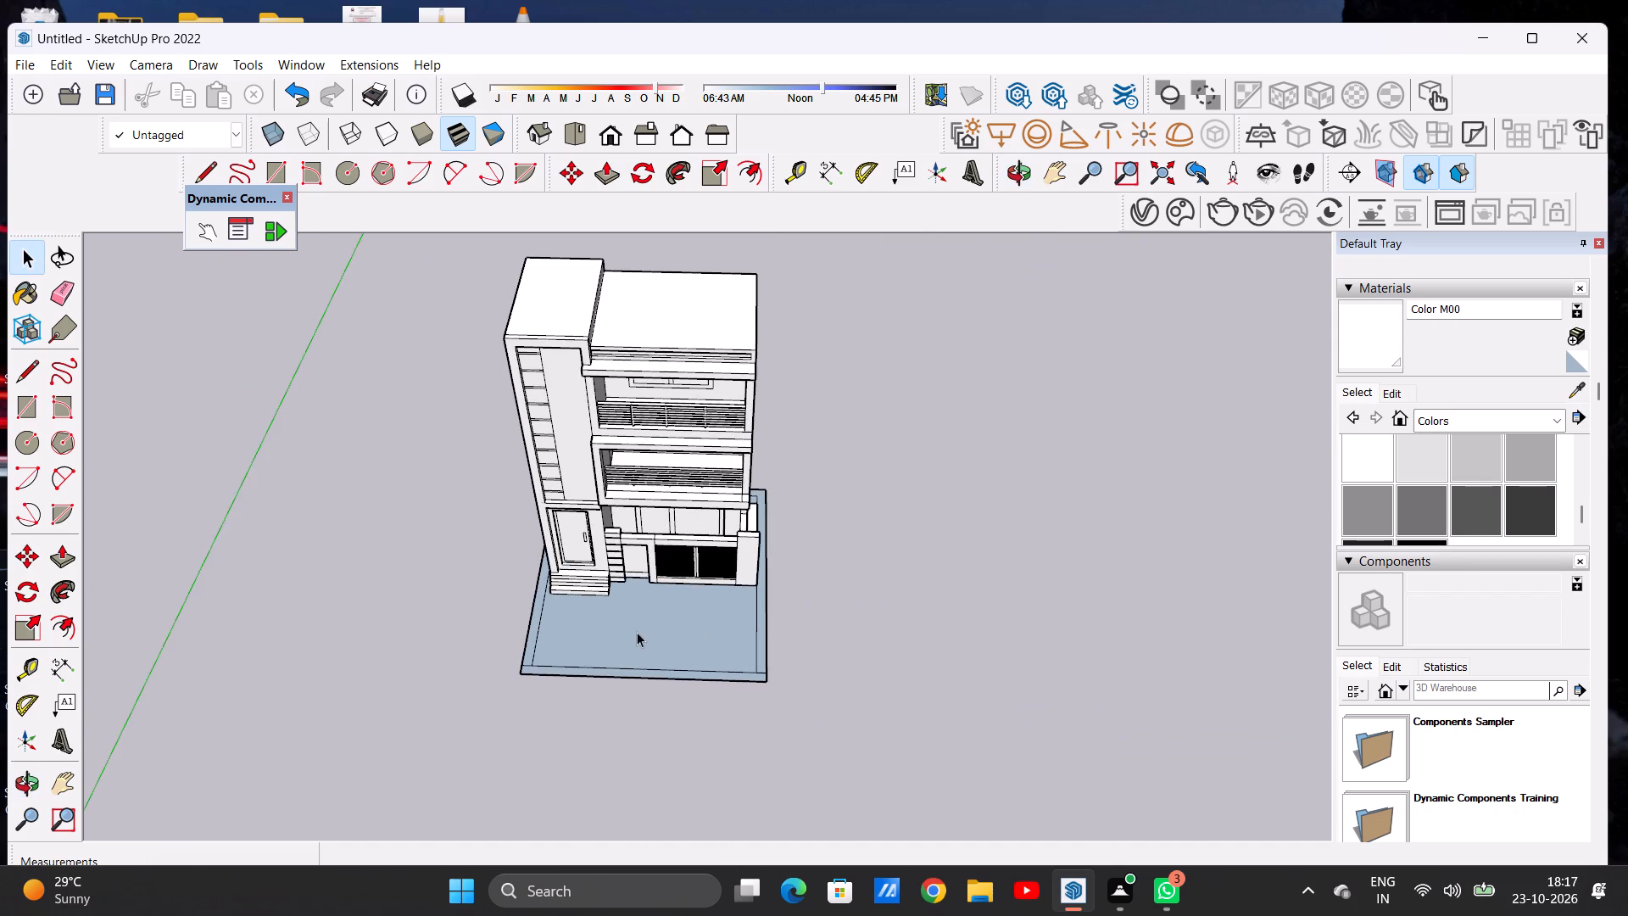
middle_click_drag(638, 651, 638, 708)
scroll(648, 681, "up", 7)
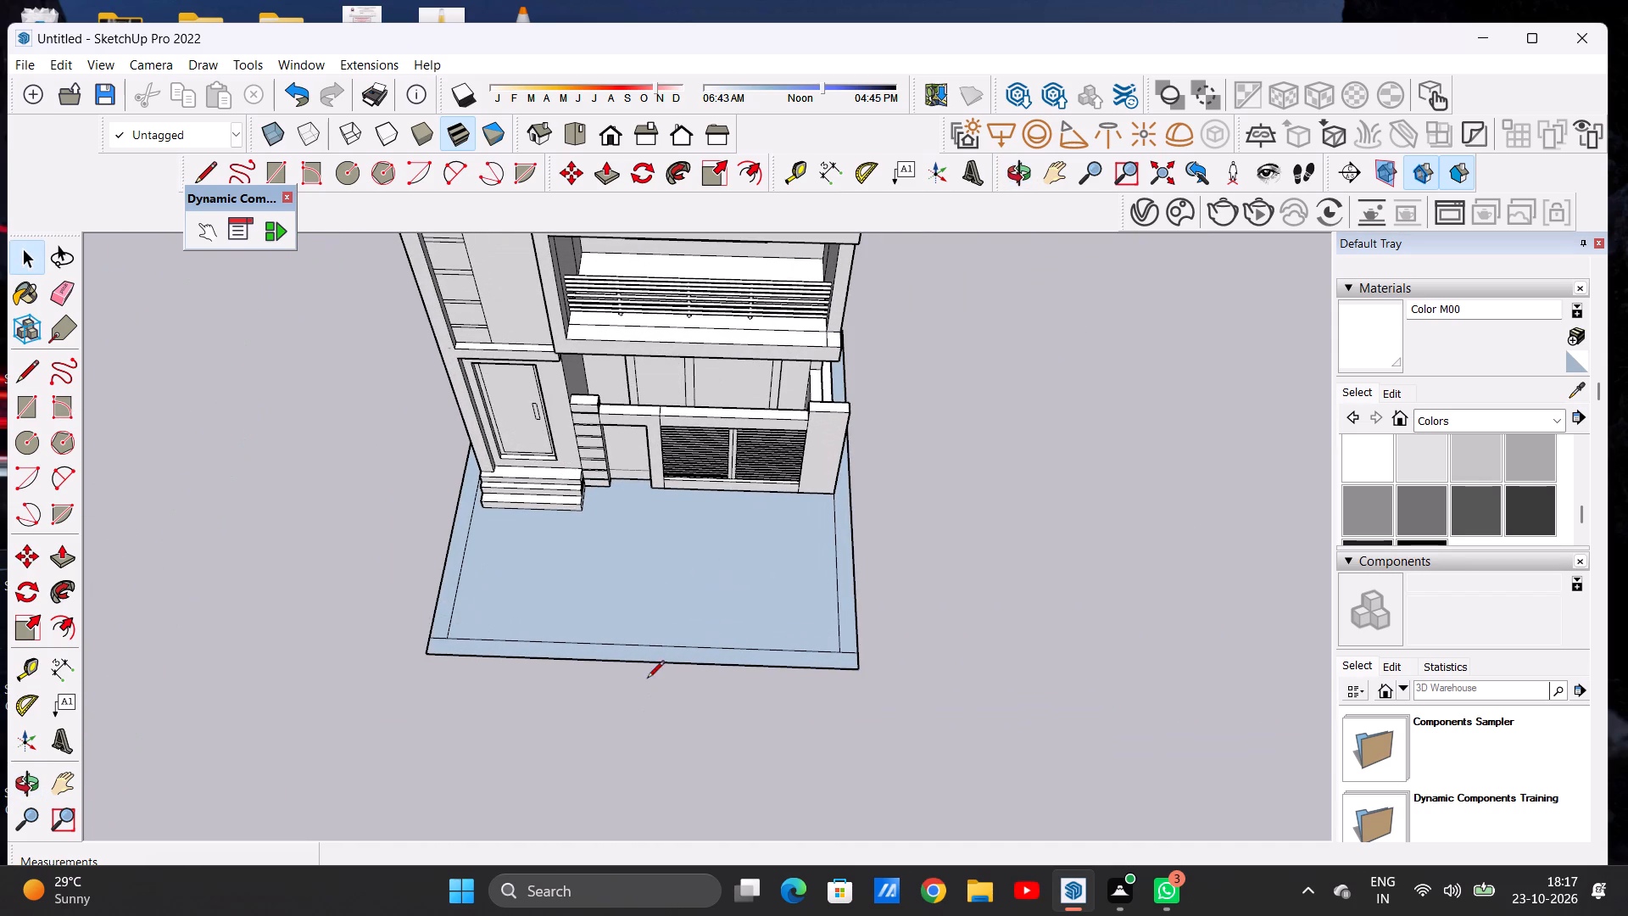
key("l")
left_click(459, 597)
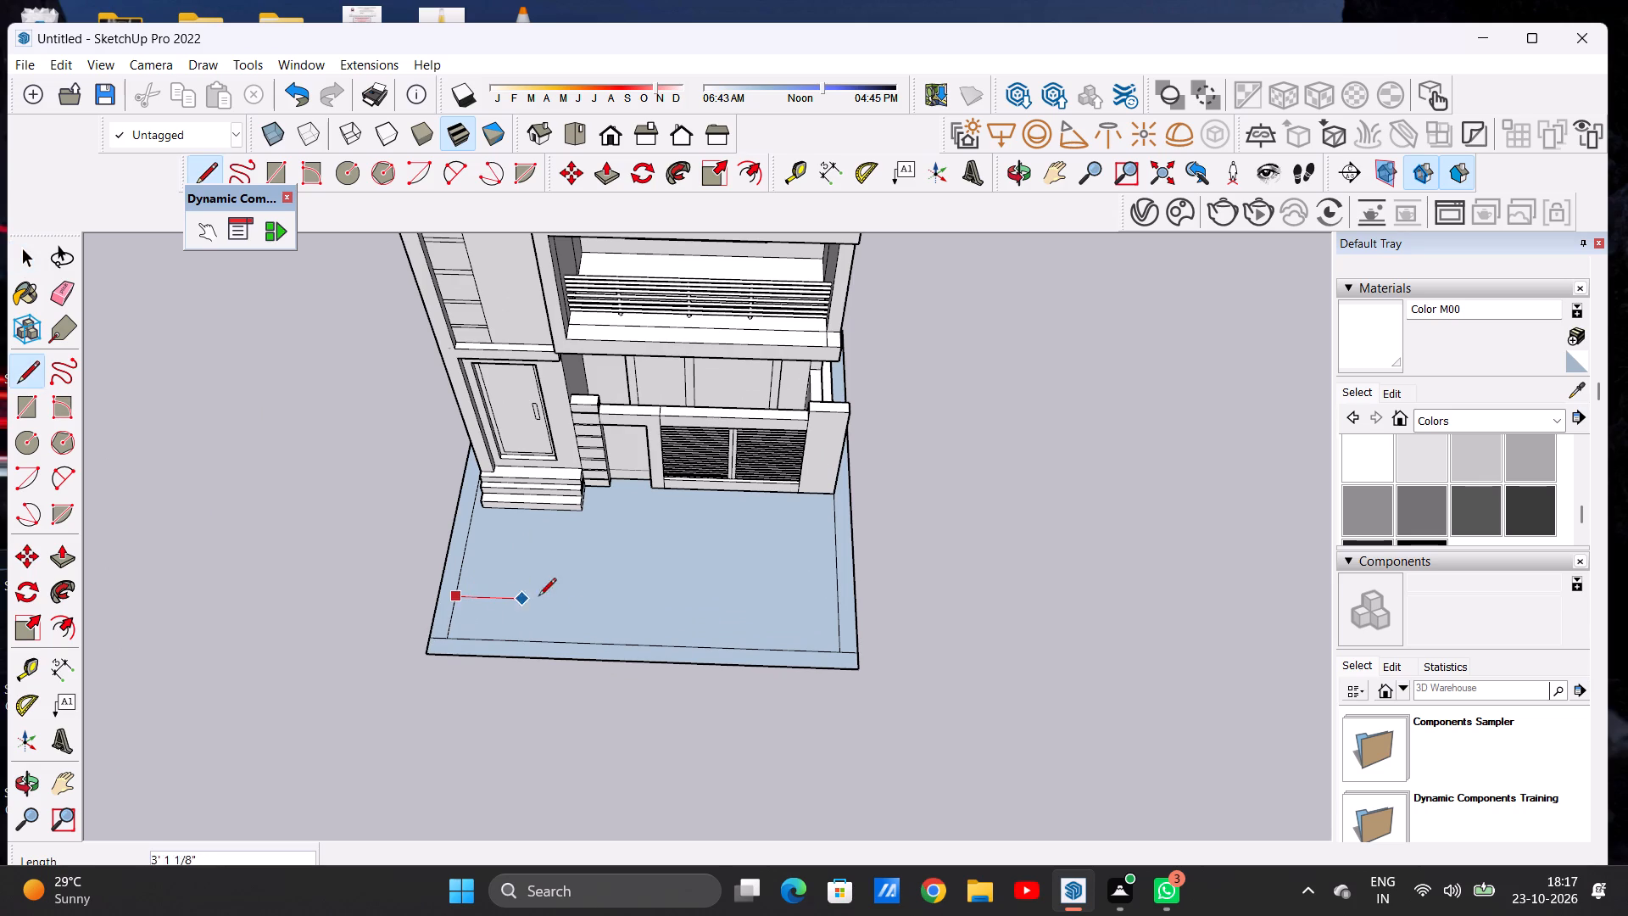
left_click(840, 610)
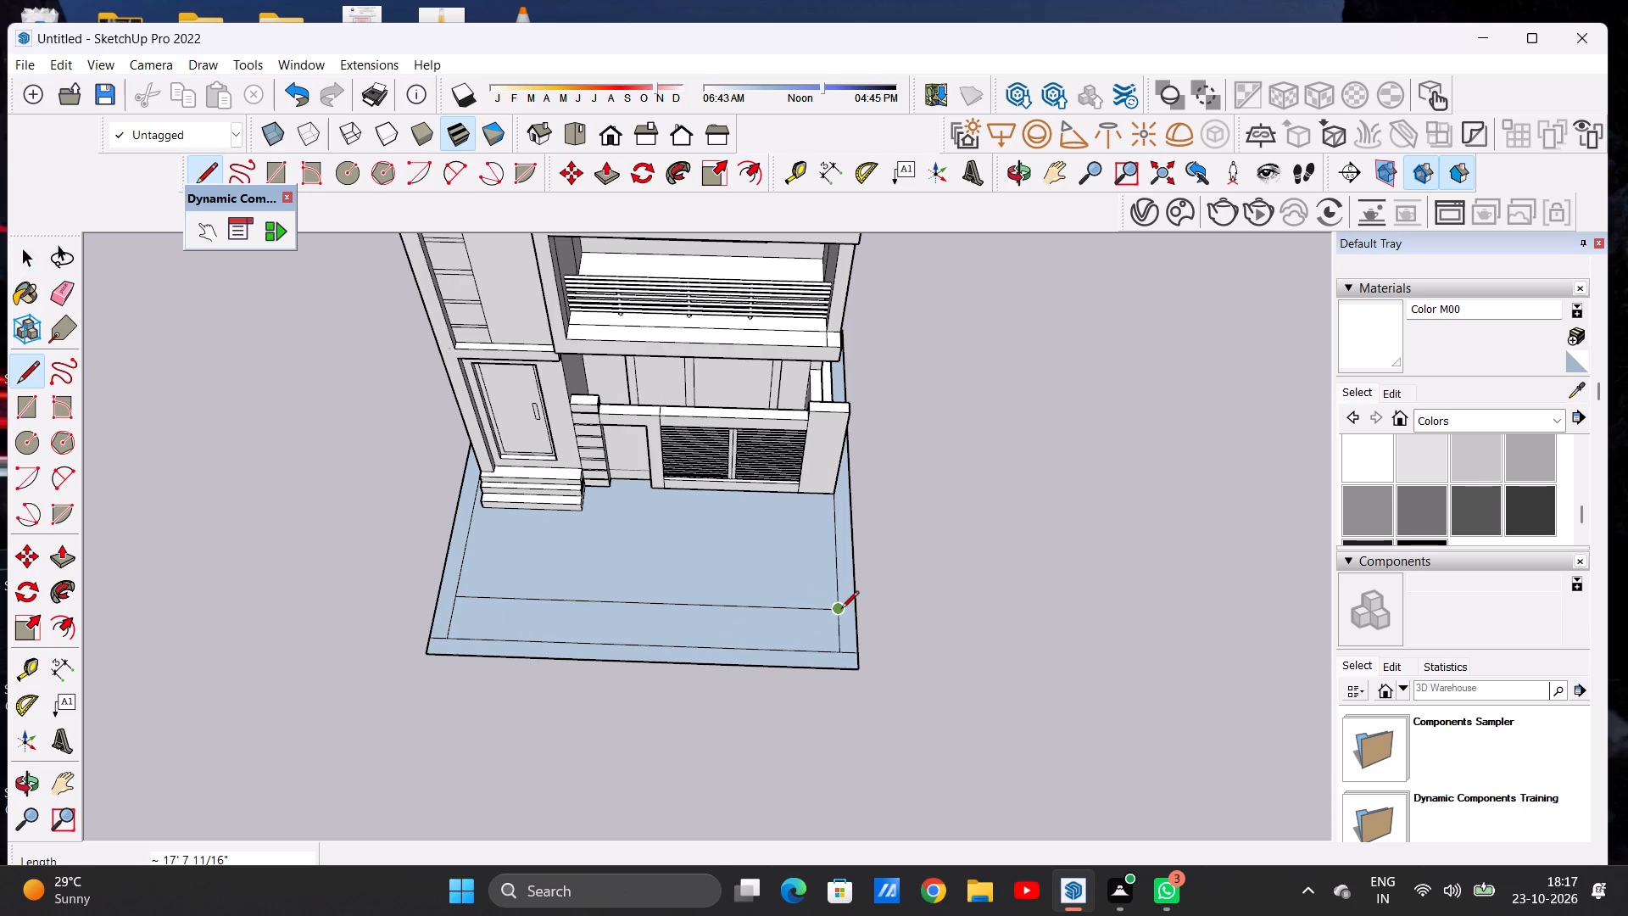
key("space")
Extend the new cross line over both side border strips to the outer edges, about 9 5/8" on each side.
key("l")
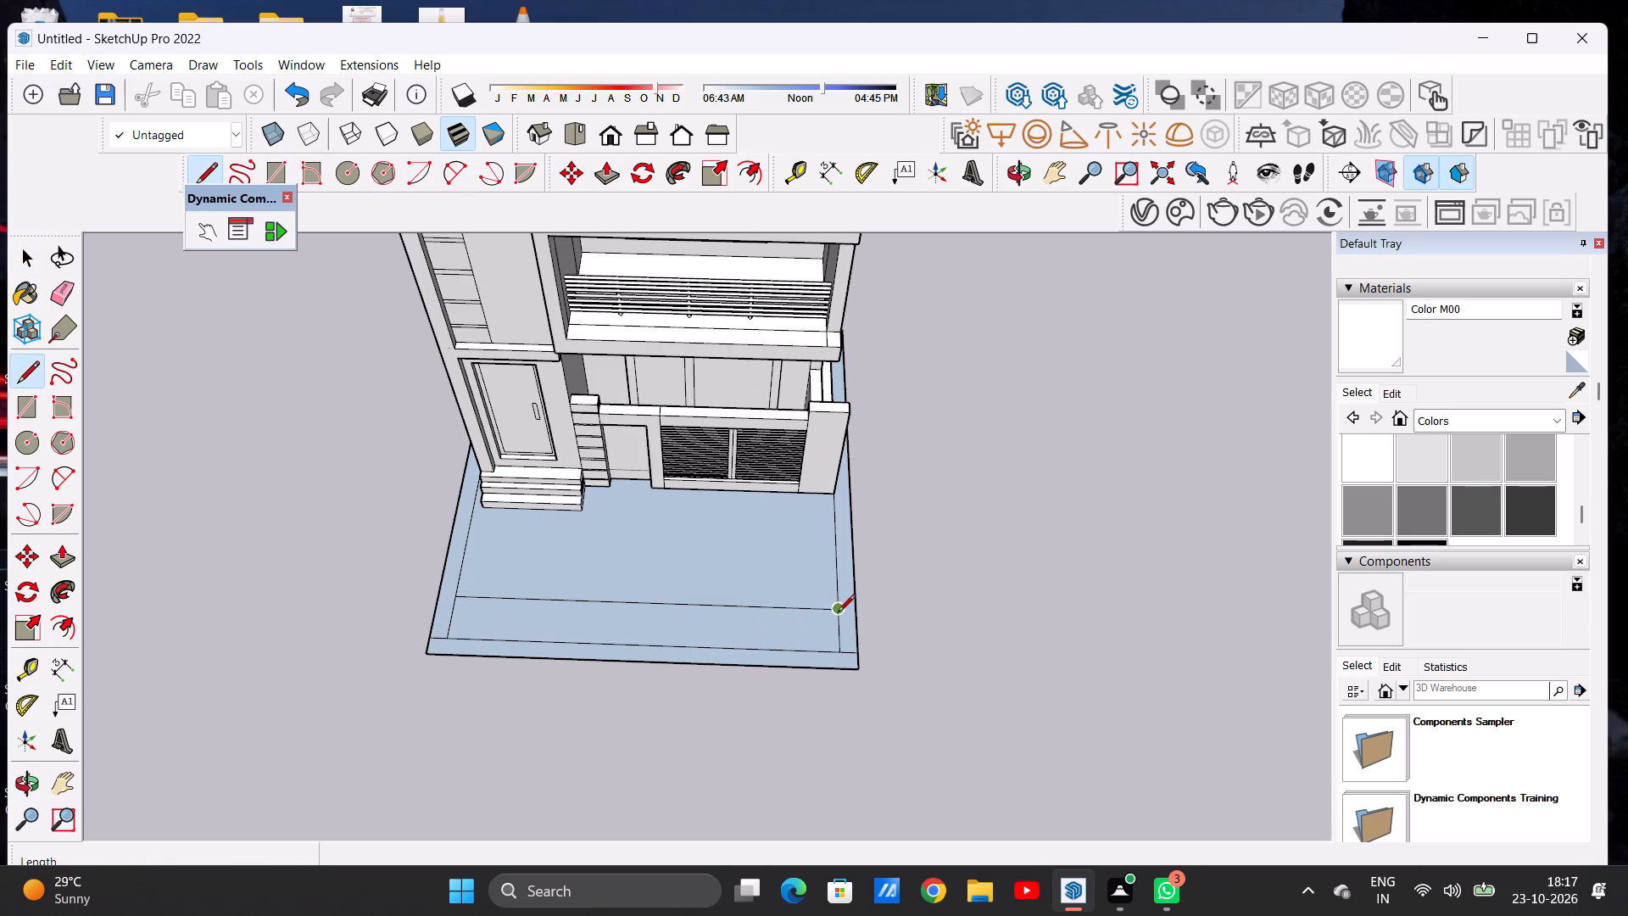
left_click(839, 613)
left_click(855, 611)
left_click(461, 599)
left_click(443, 599)
key("space")
Erase the front border strip and all ground plane edges in front of the new cross line.
key("e")
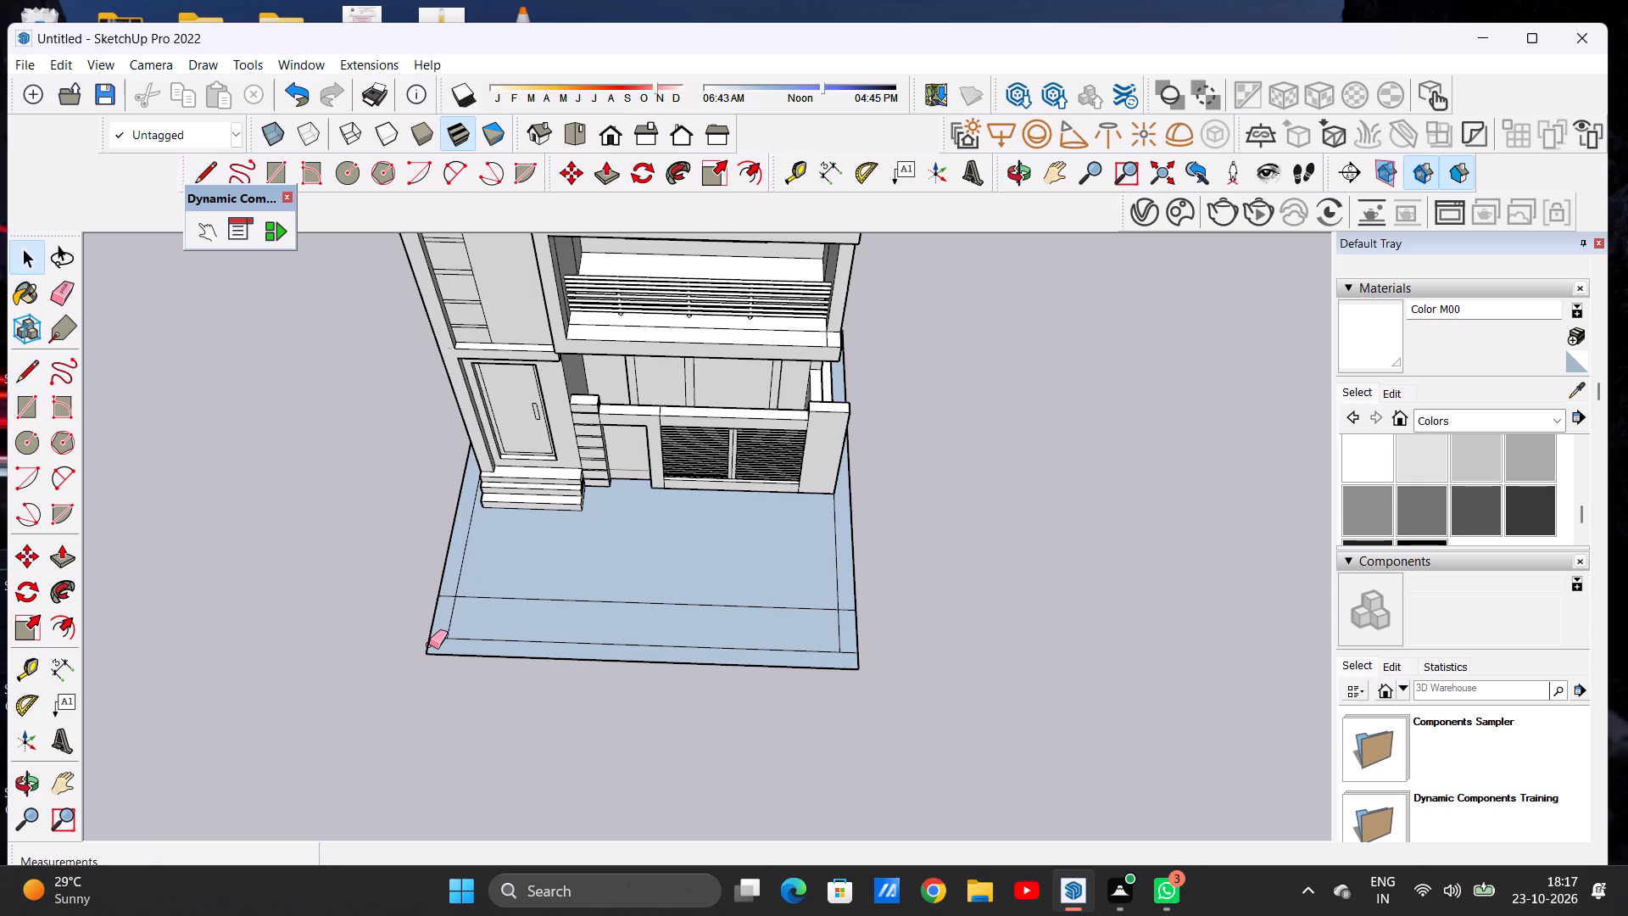
left_click(429, 651)
left_click_drag(436, 640, 453, 661)
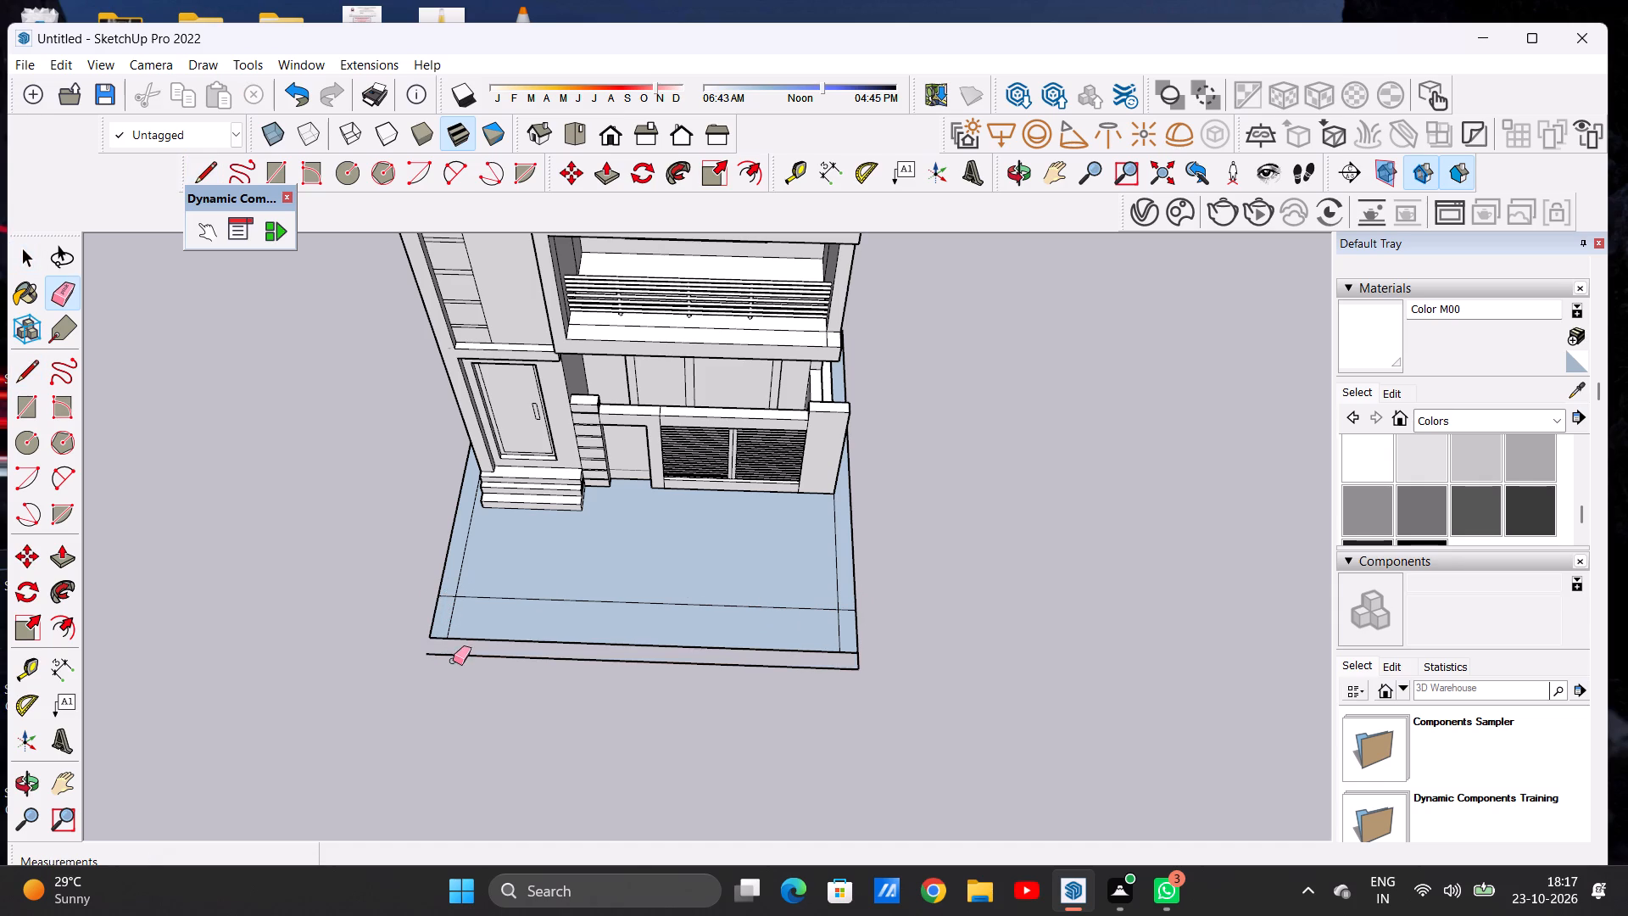
left_click_drag(453, 661, 455, 661)
left_click(432, 637)
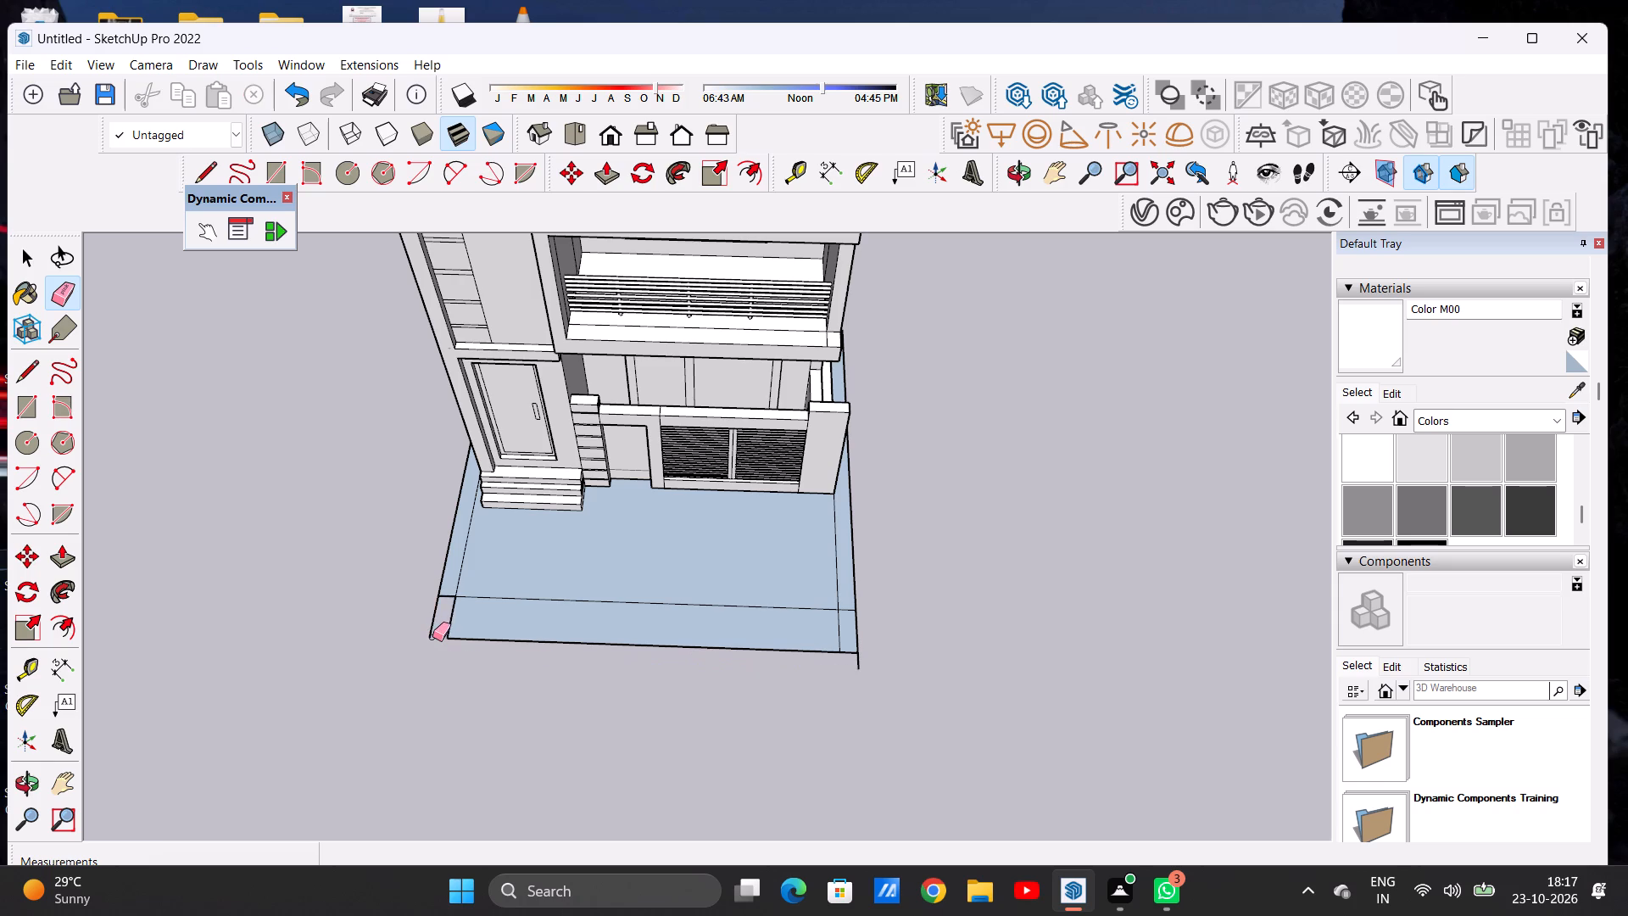
left_click_drag(435, 612, 454, 618)
left_click_drag(492, 632, 495, 636)
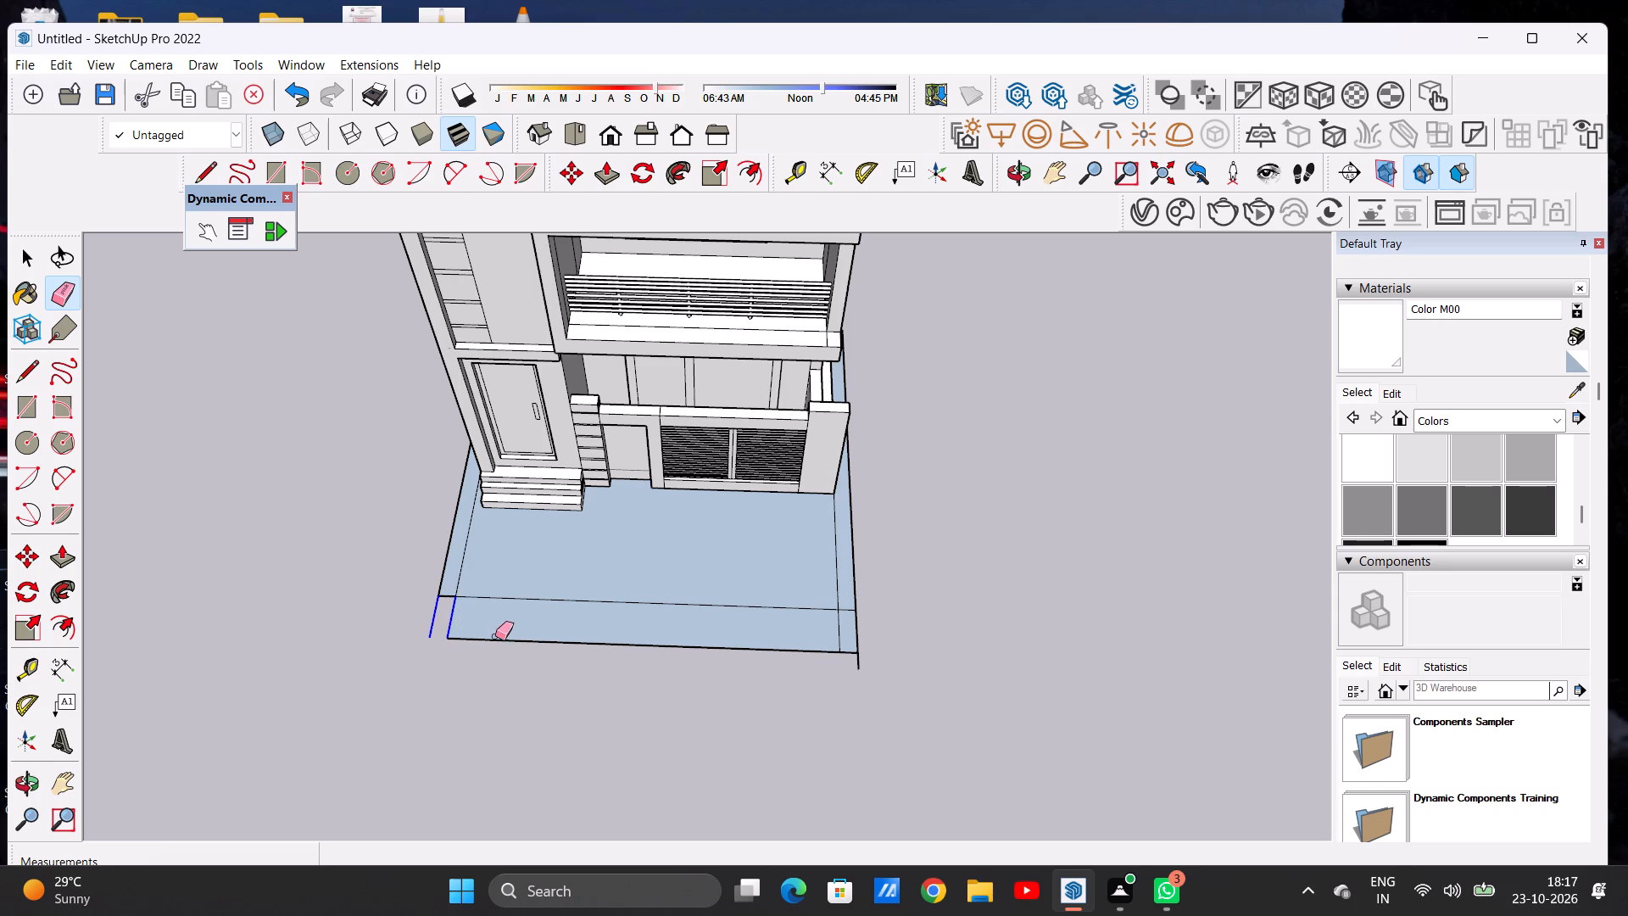
left_click_drag(495, 636, 505, 652)
left_click_drag(837, 621, 870, 640)
left_click_drag(864, 646, 857, 659)
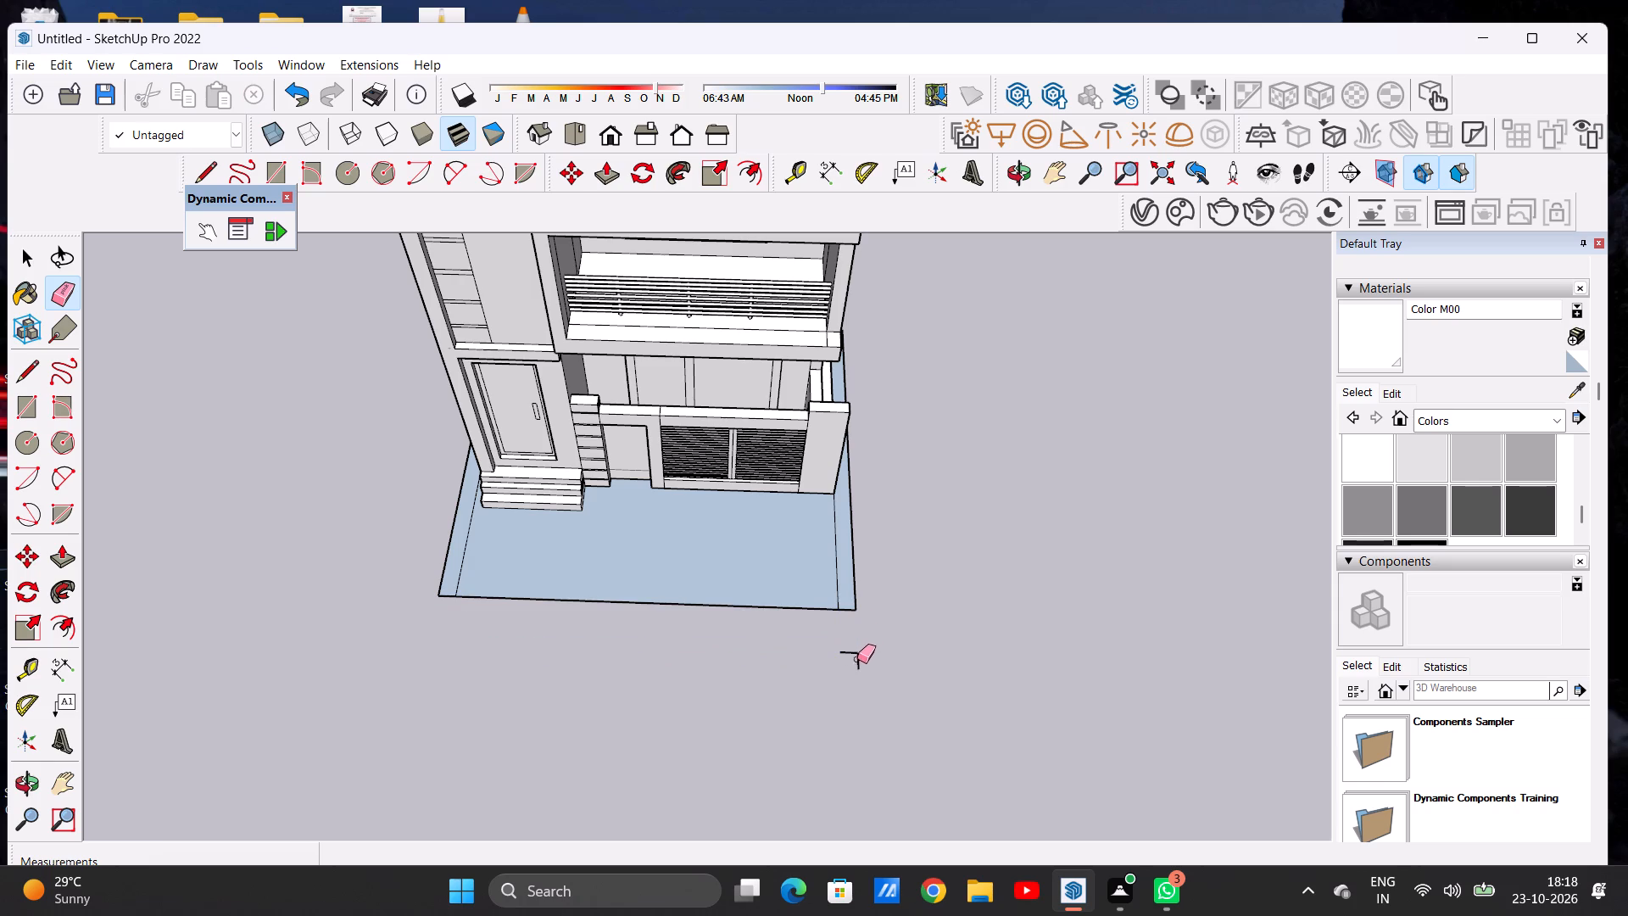
left_click_drag(857, 659, 848, 672)
key("space")
Push/Pull the border strip around the house up about 3' 3 3/16" as a boundary wall.
scroll(643, 584, "down", 7)
middle_click_drag(721, 635, 715, 569)
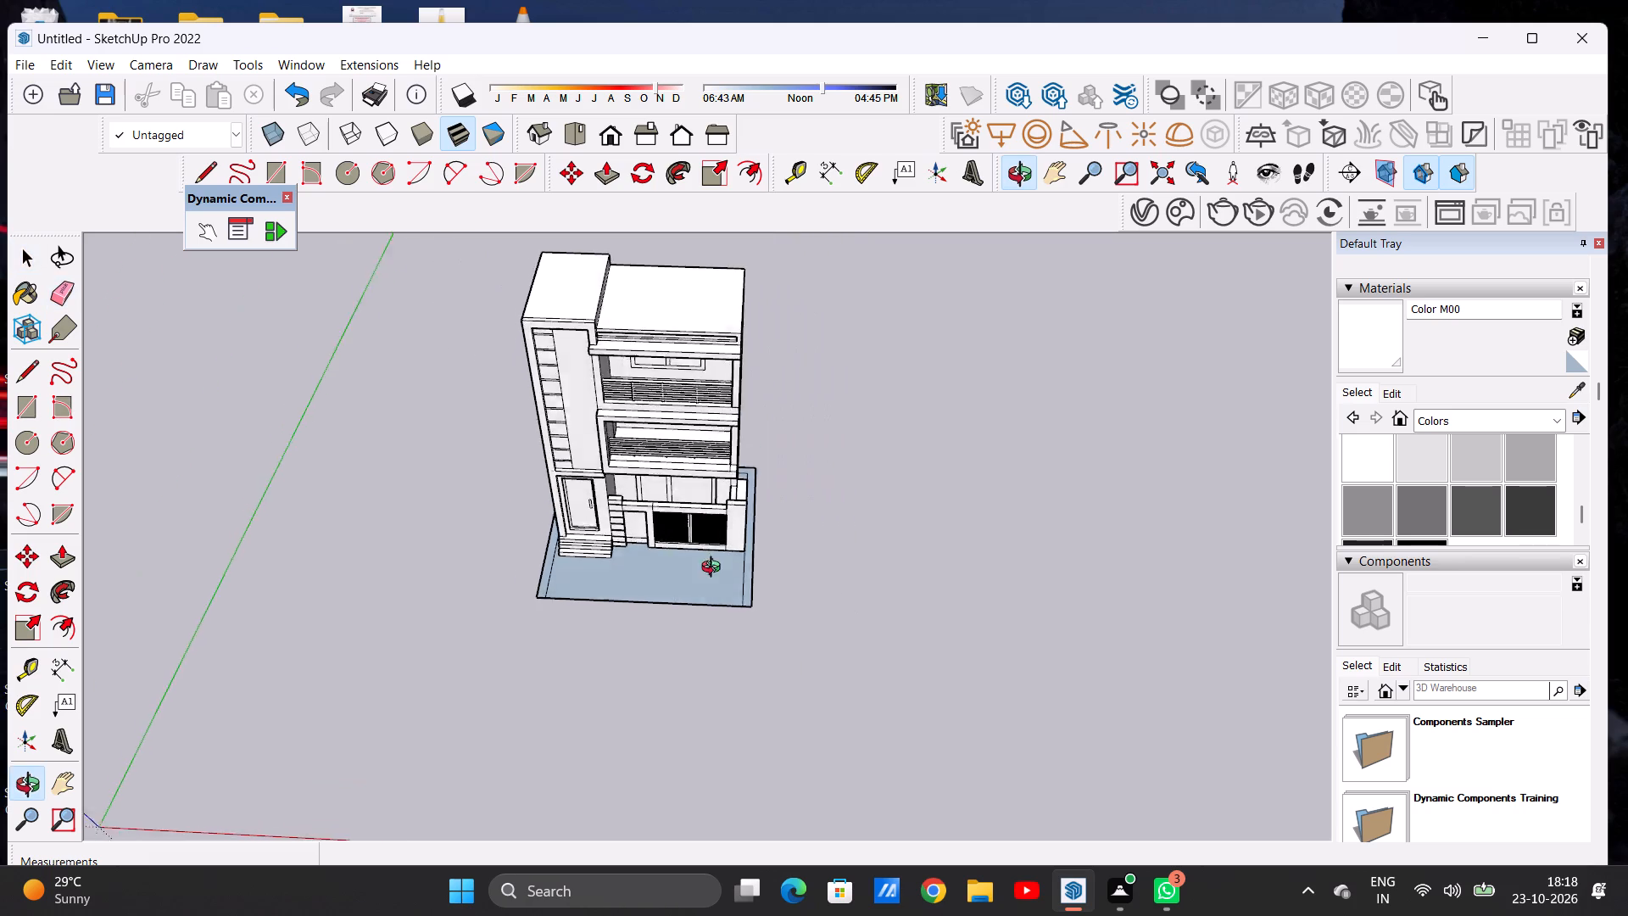
middle_click_drag(715, 569, 728, 471)
scroll(761, 633, "up", 7)
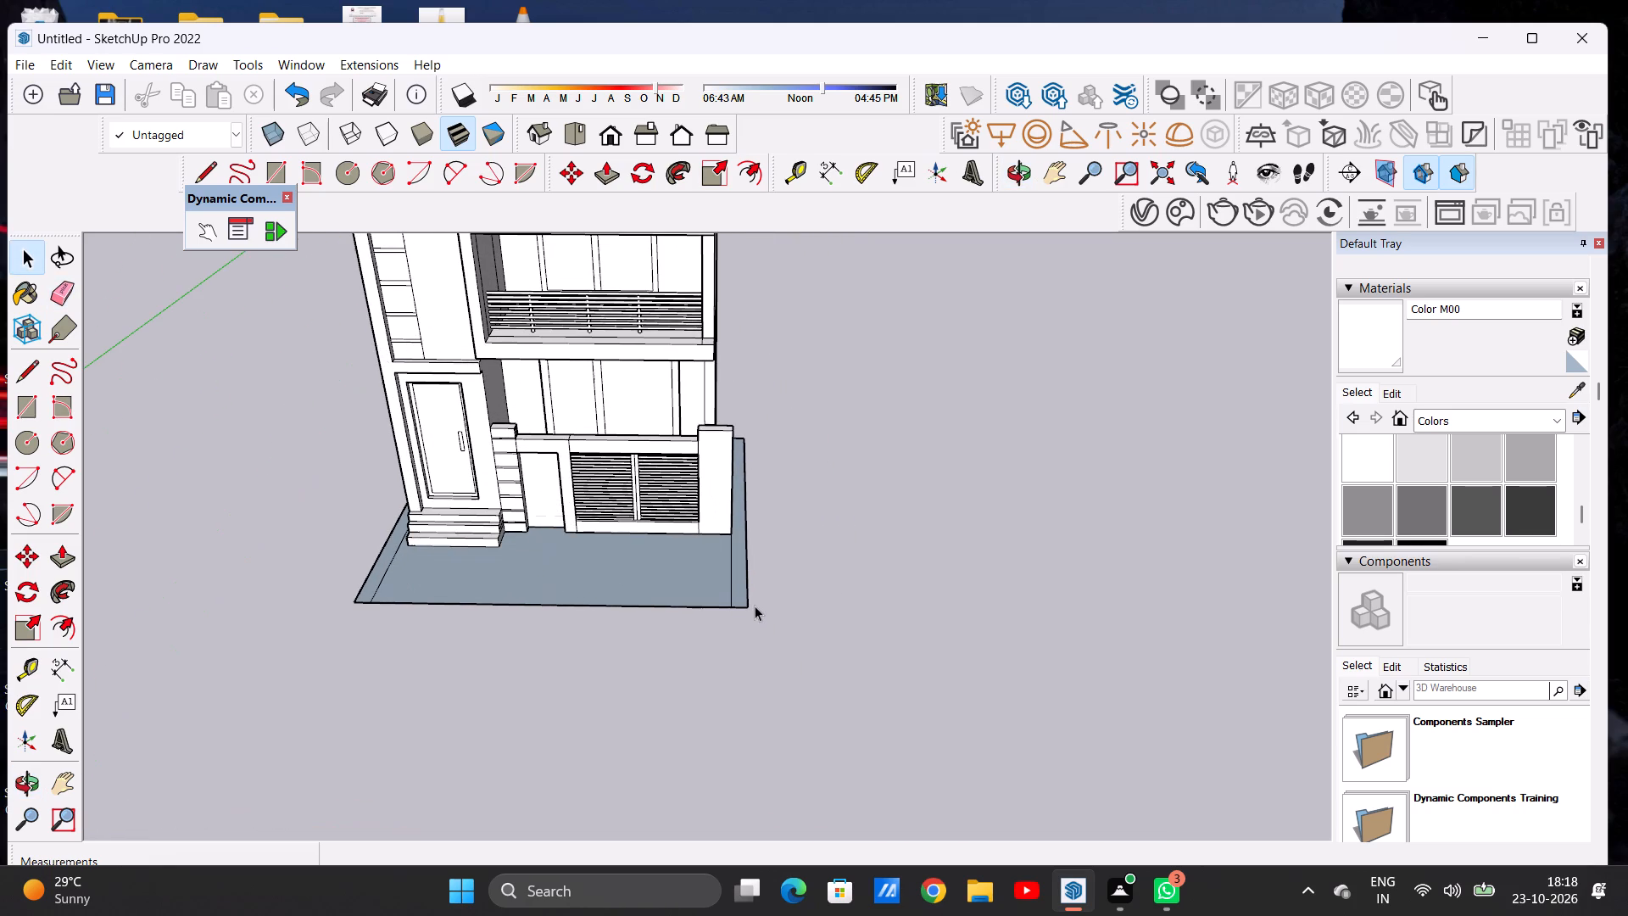
key("p")
scroll(736, 587, "up", 4)
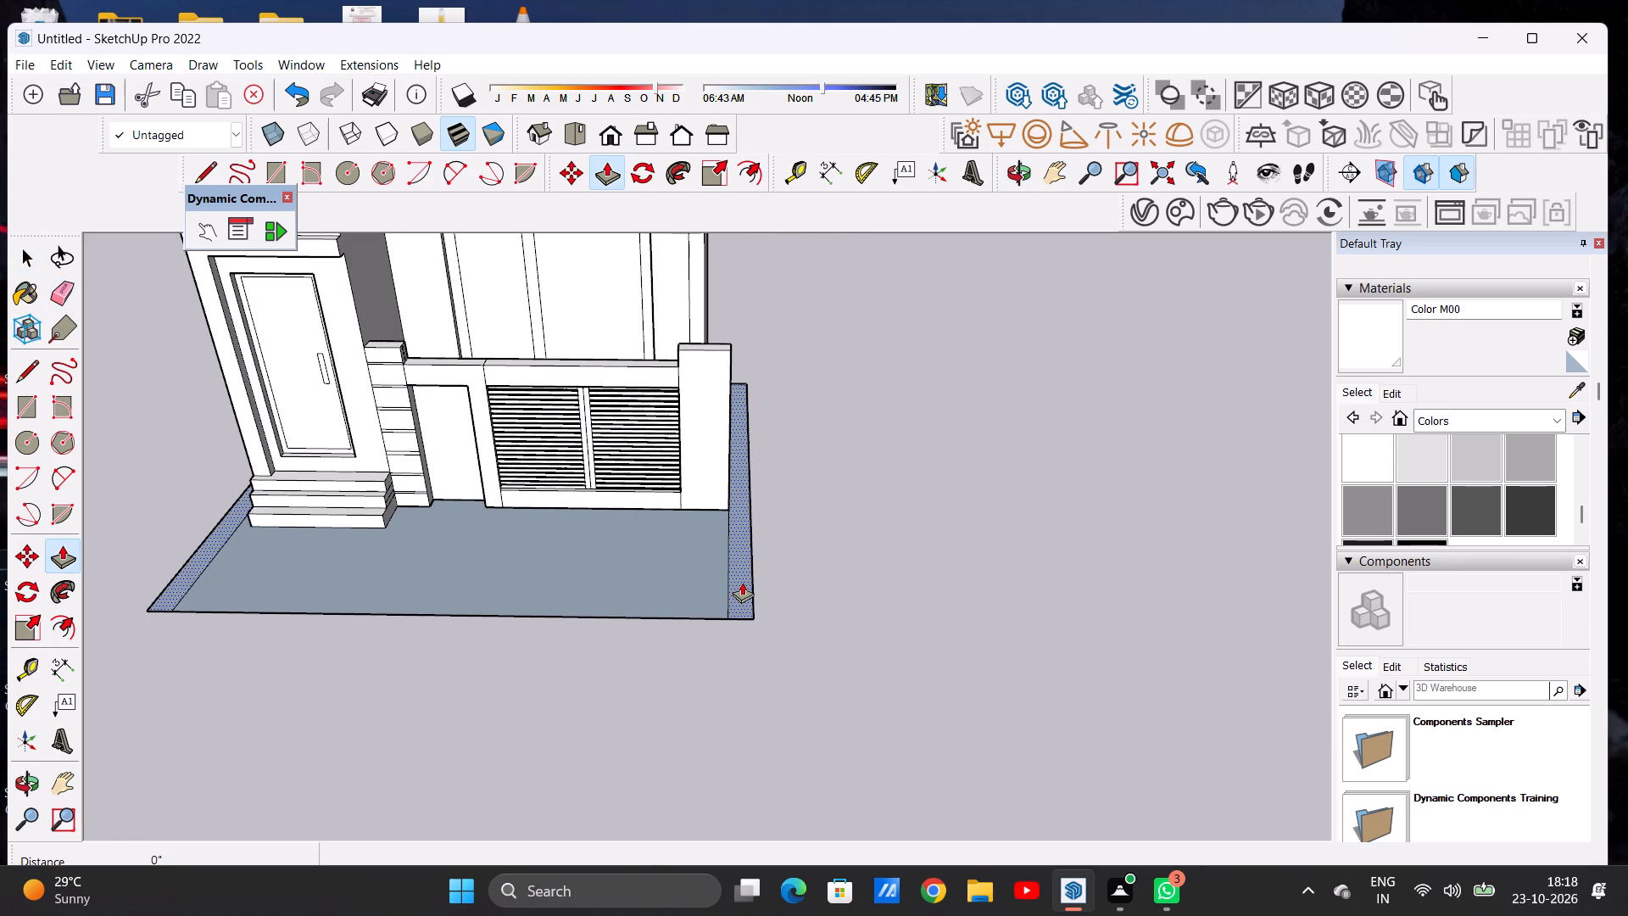
left_click(742, 582)
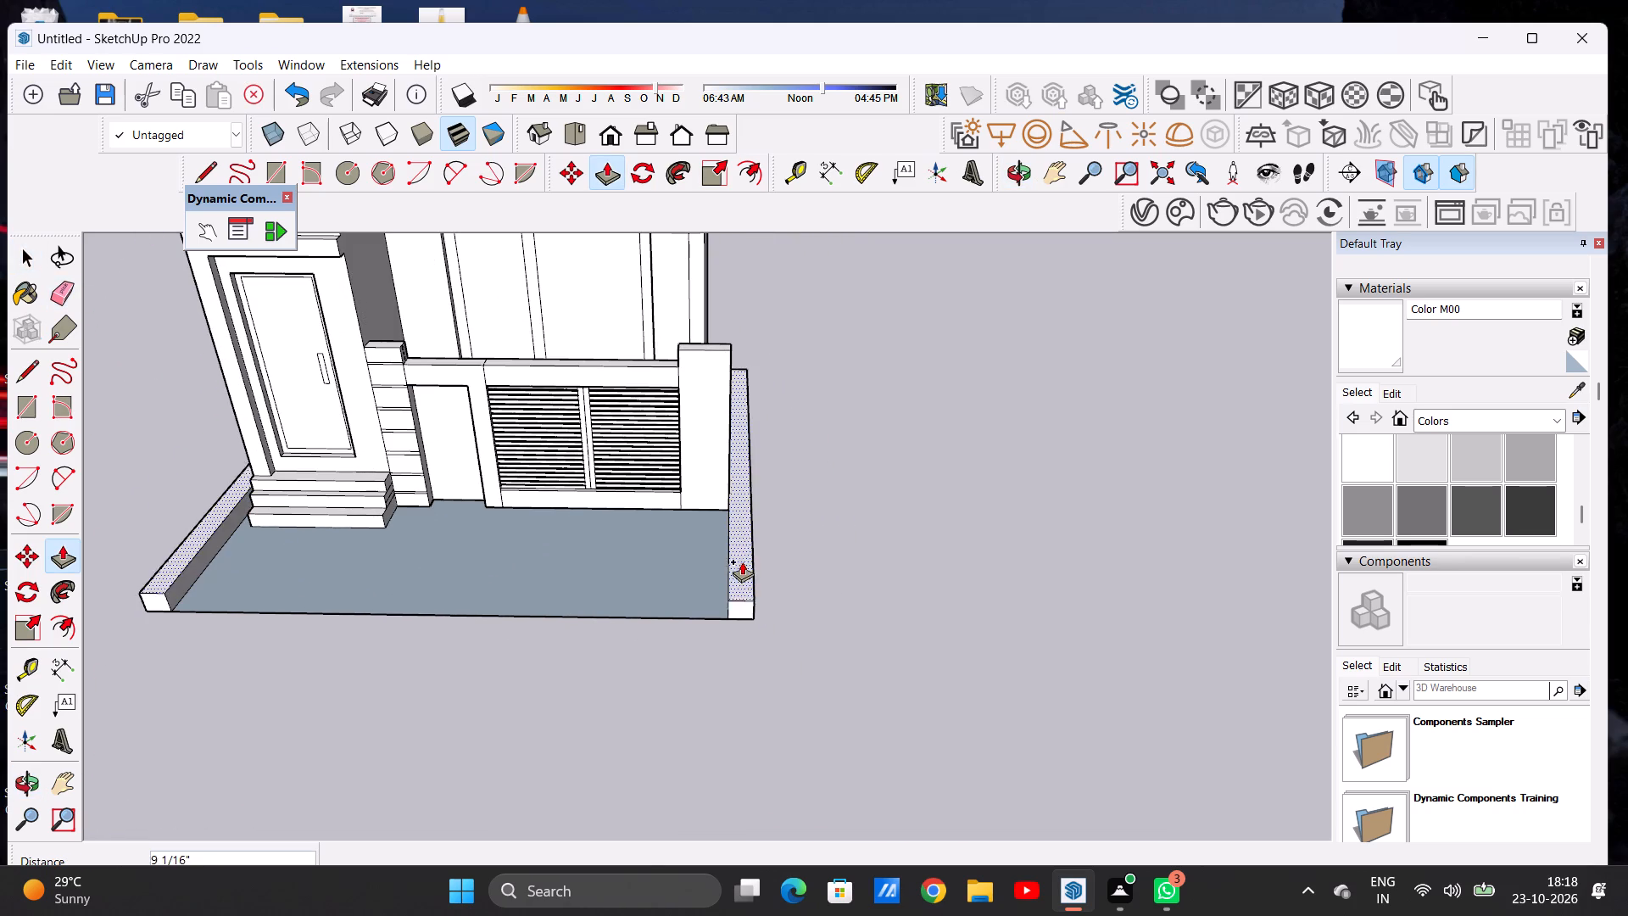
left_click(760, 498)
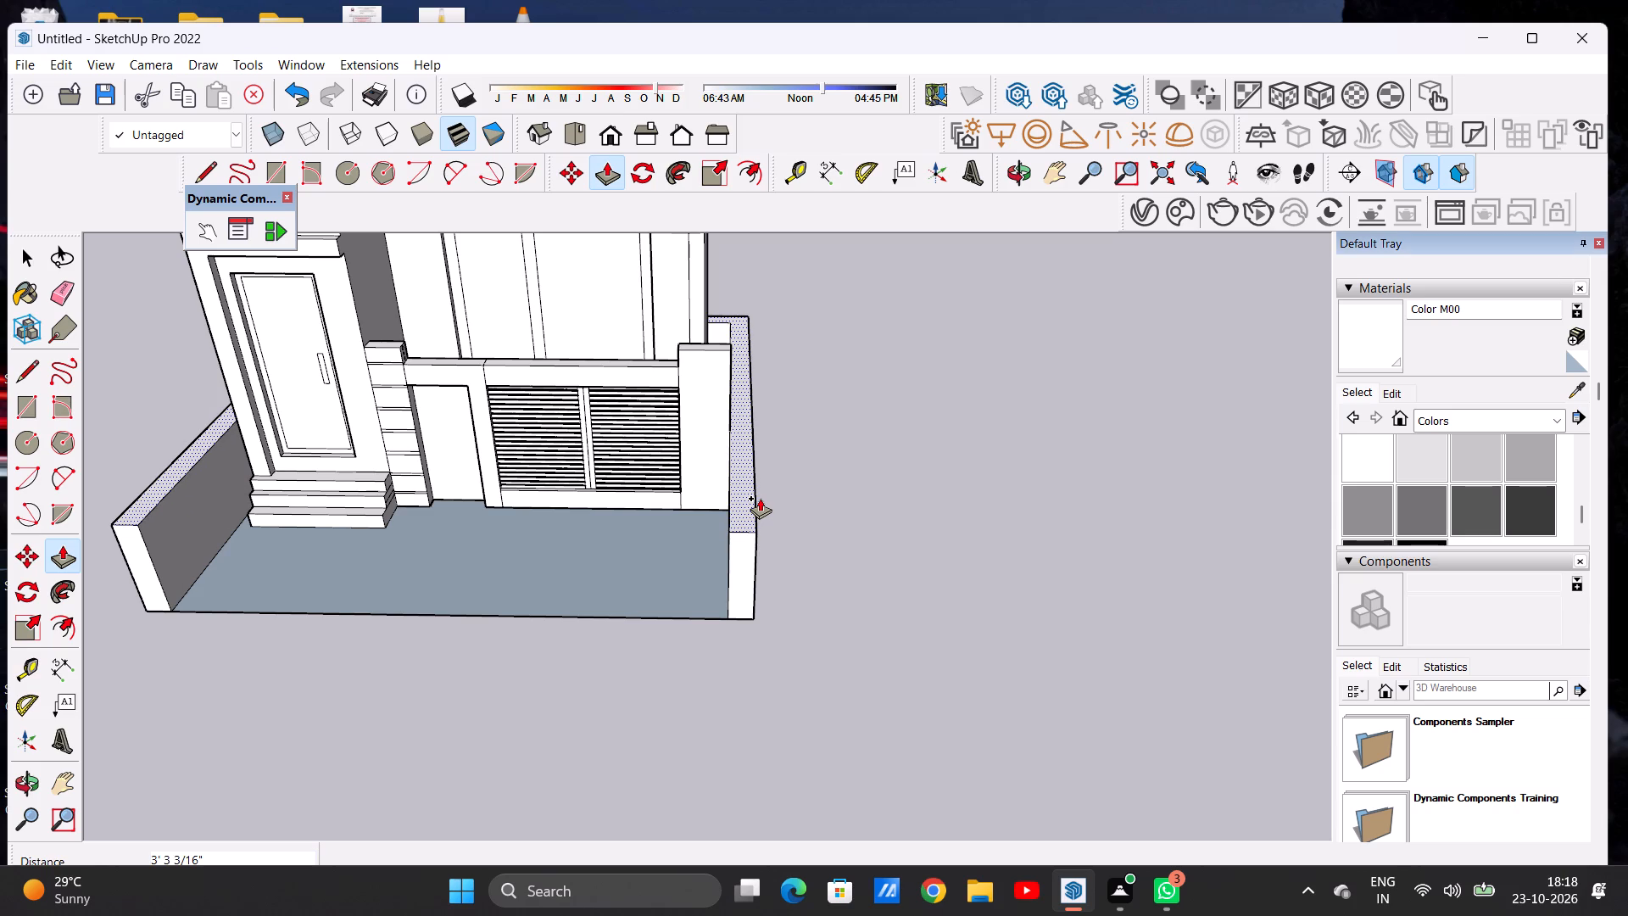
key("space")
Examine the raised boundary wall around the house from the front, both sides and above.
scroll(722, 489, "down", 4)
middle_click_drag(701, 359, 935, 393)
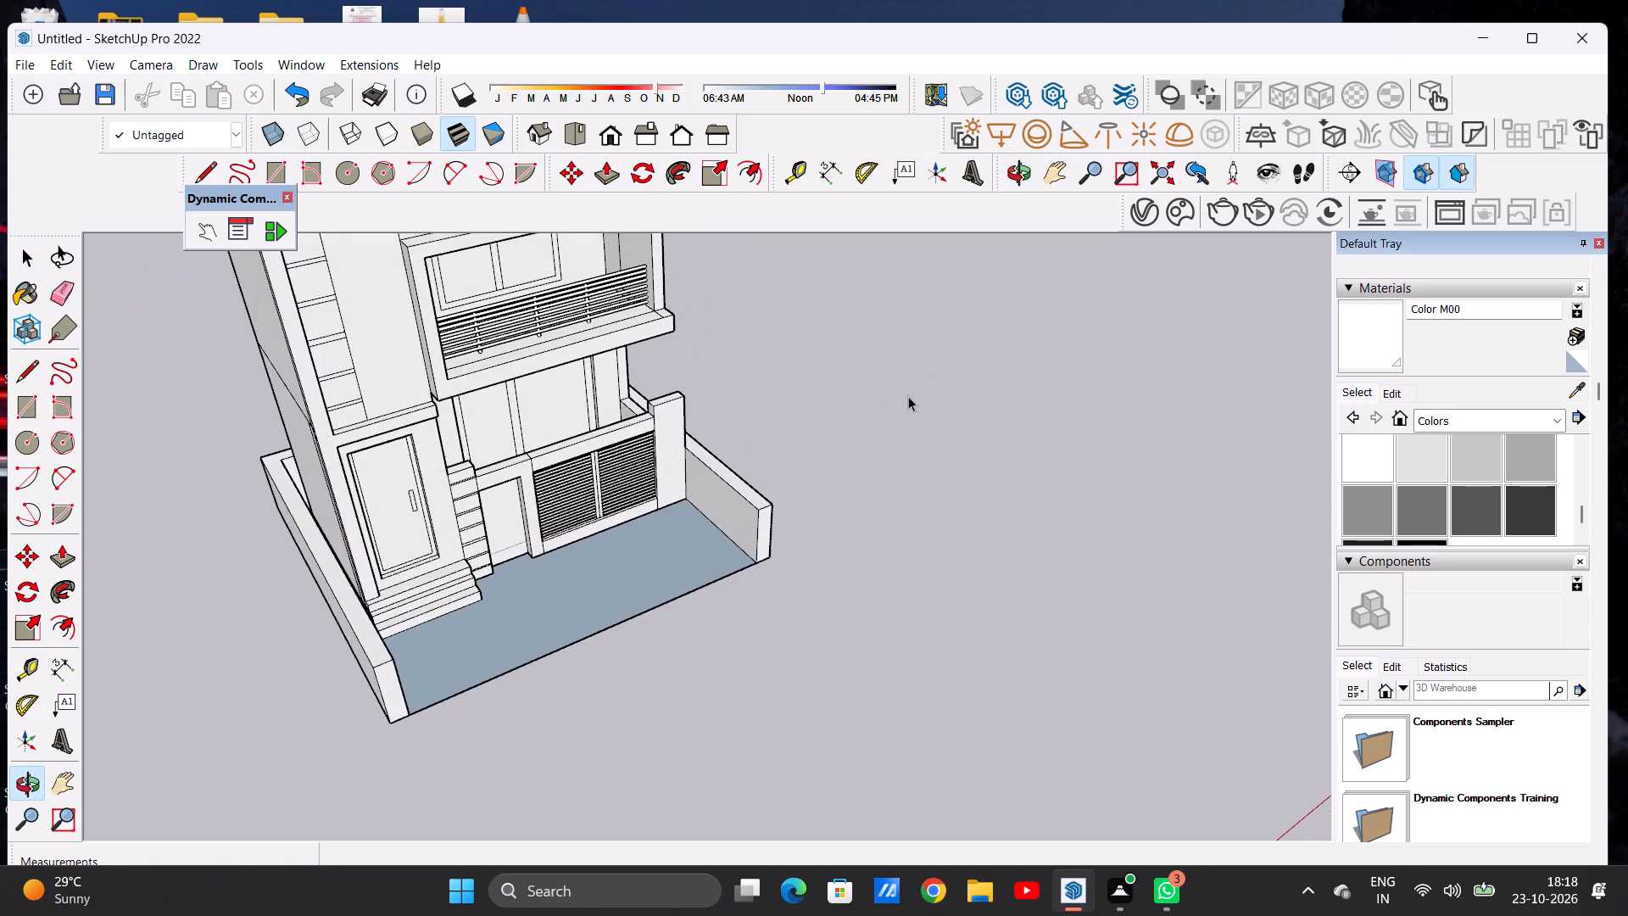
scroll(532, 398, "up", 1)
scroll(549, 390, "down", 1)
scroll(560, 387, "up", 11)
middle_click_drag(778, 405, 178, 351)
scroll(555, 406, "down", 8)
middle_click_drag(707, 511, 940, 641)
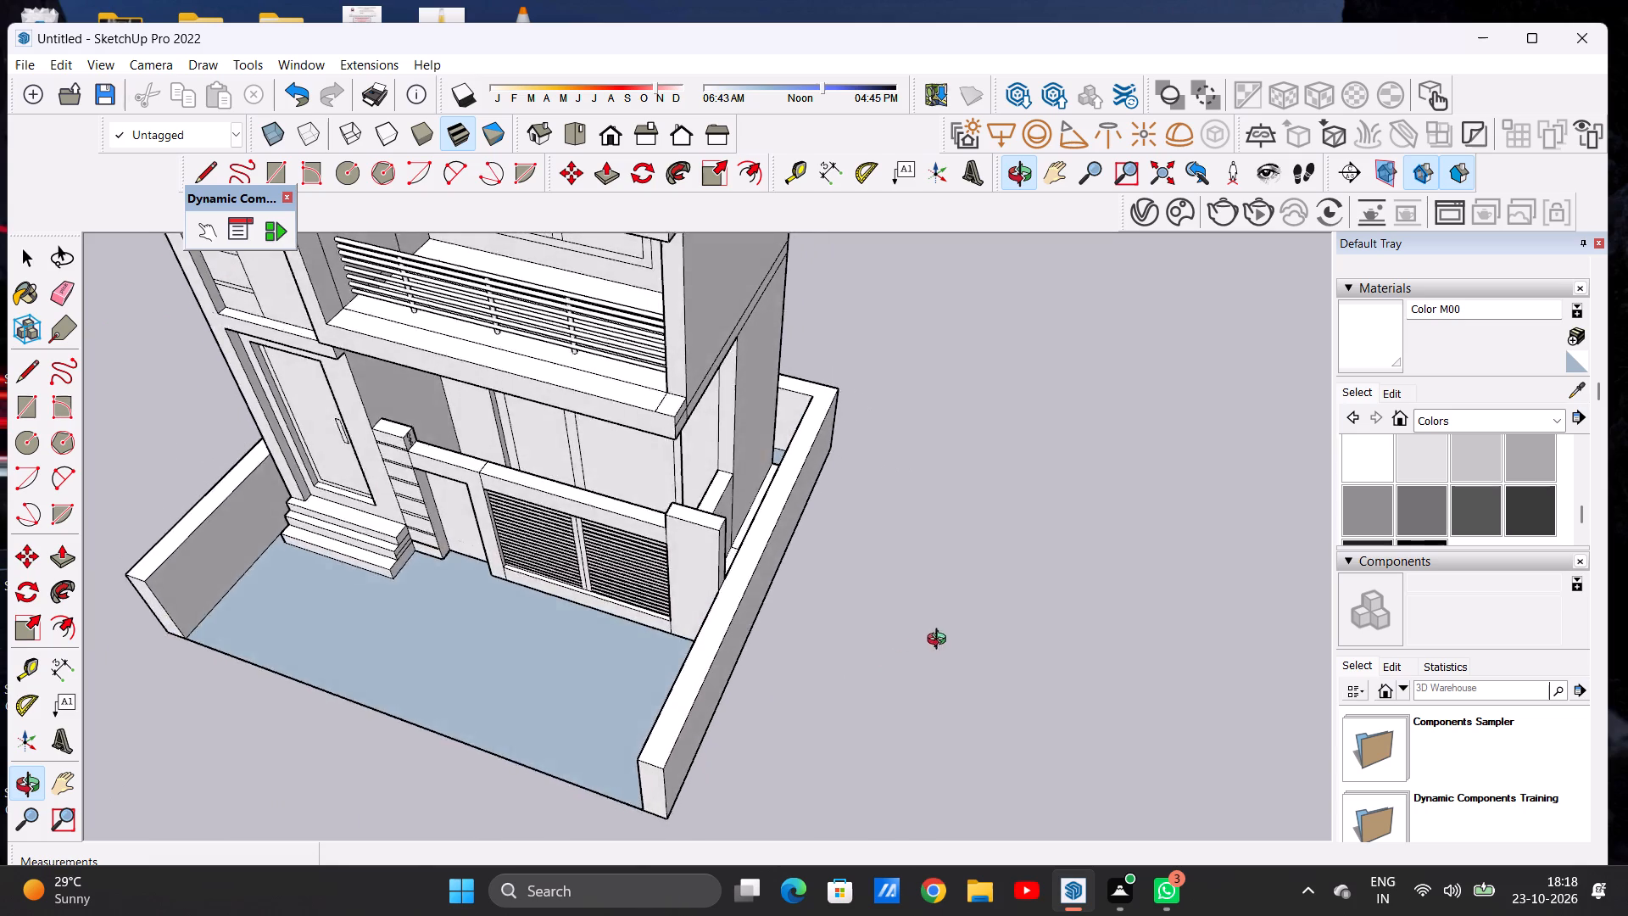
middle_click_drag(940, 641, 458, 667)
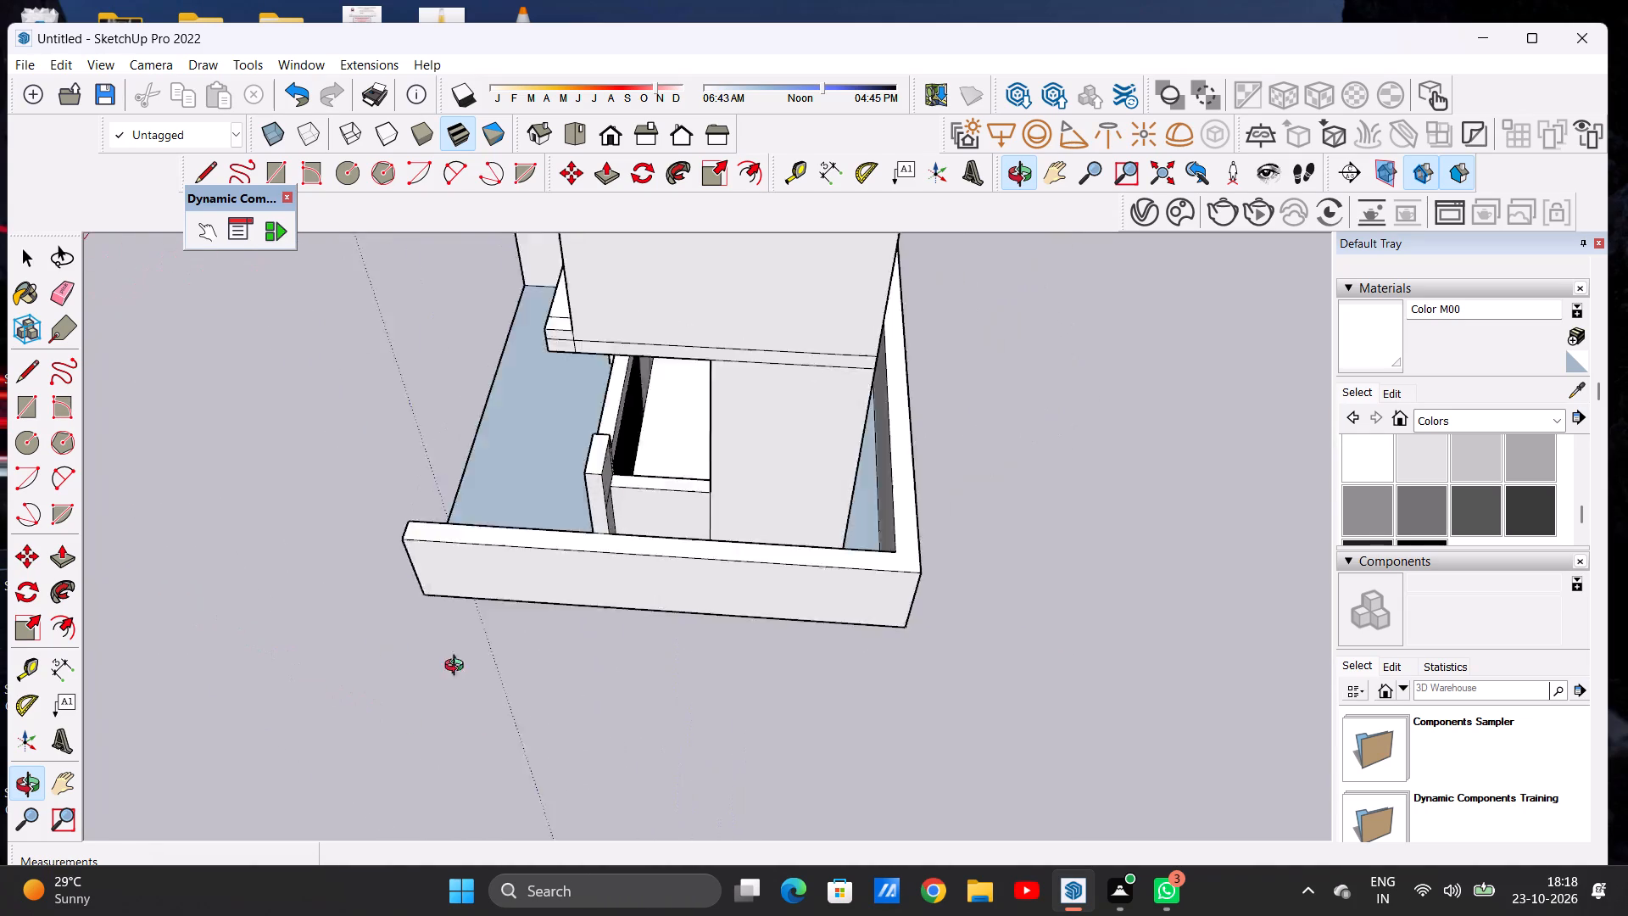
middle_click_drag(458, 667, 704, 740)
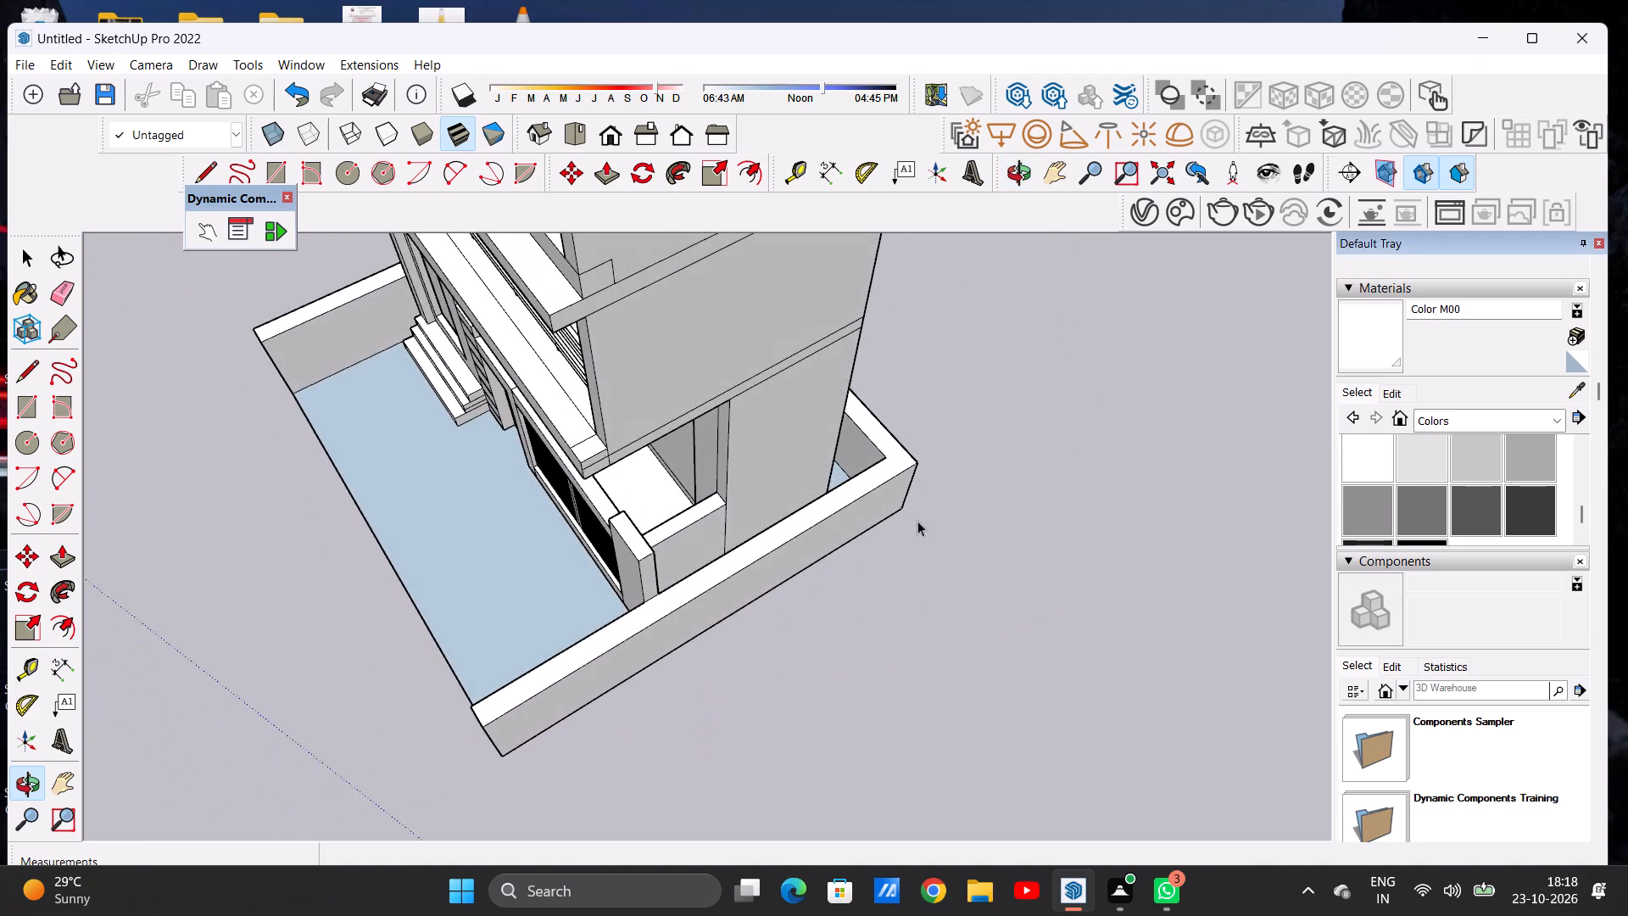
middle_click_drag(950, 506, 967, 459)
middle_click_drag(563, 533, 743, 494)
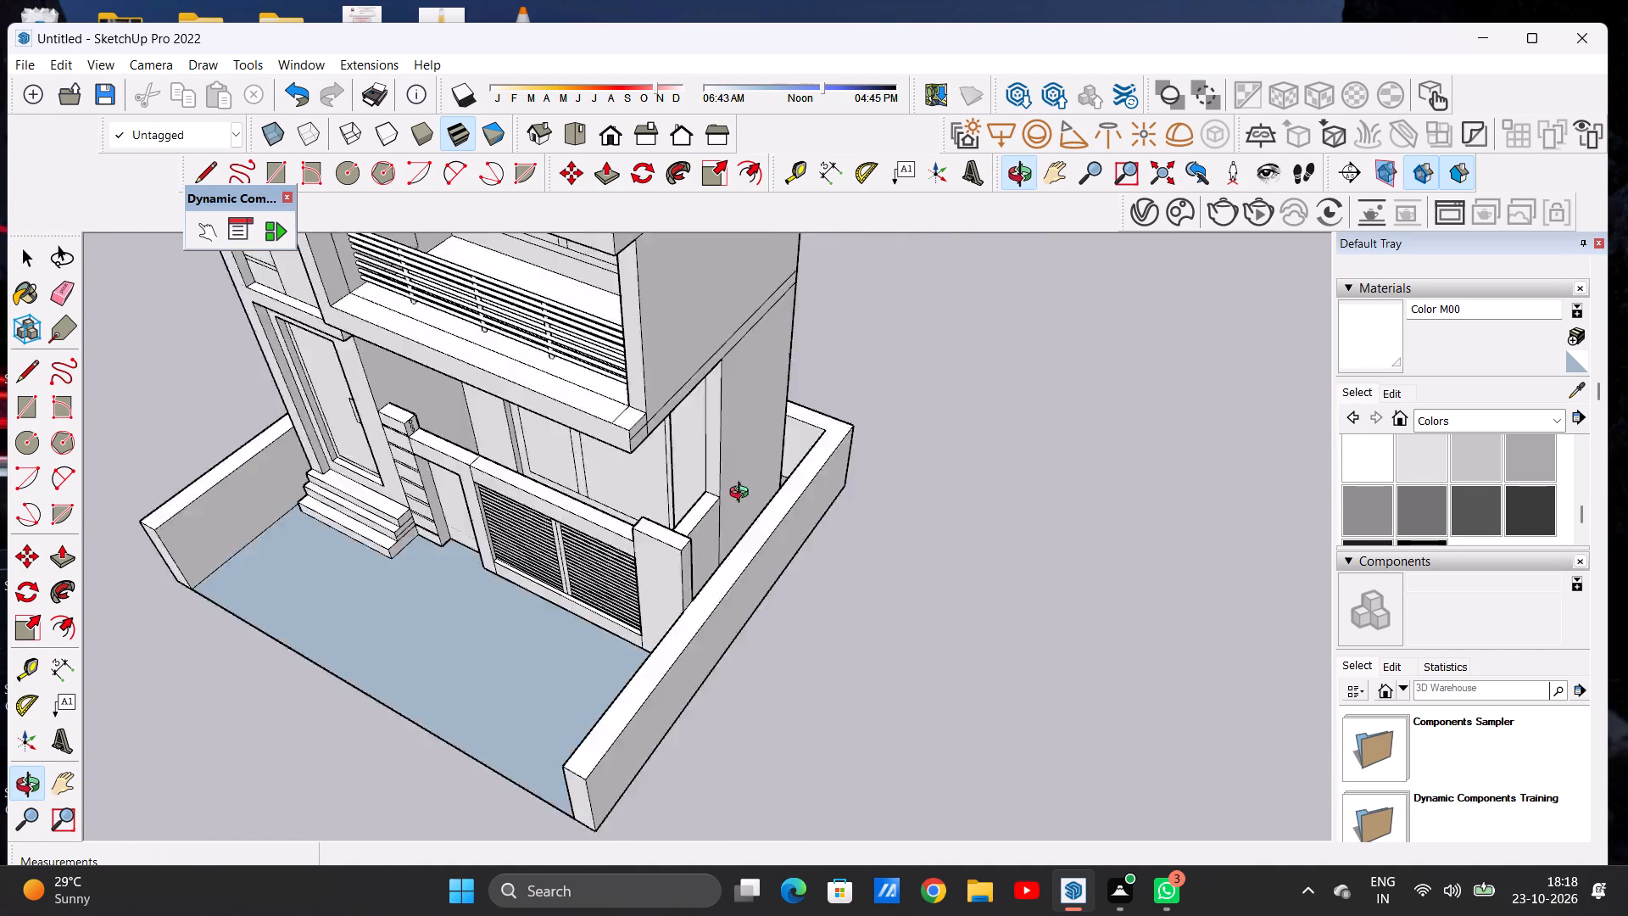
middle_click_drag(743, 494, 884, 472)
scroll(890, 461, "down", 7)
middle_click_drag(612, 659, 664, 541)
scroll(668, 546, "down", 8)
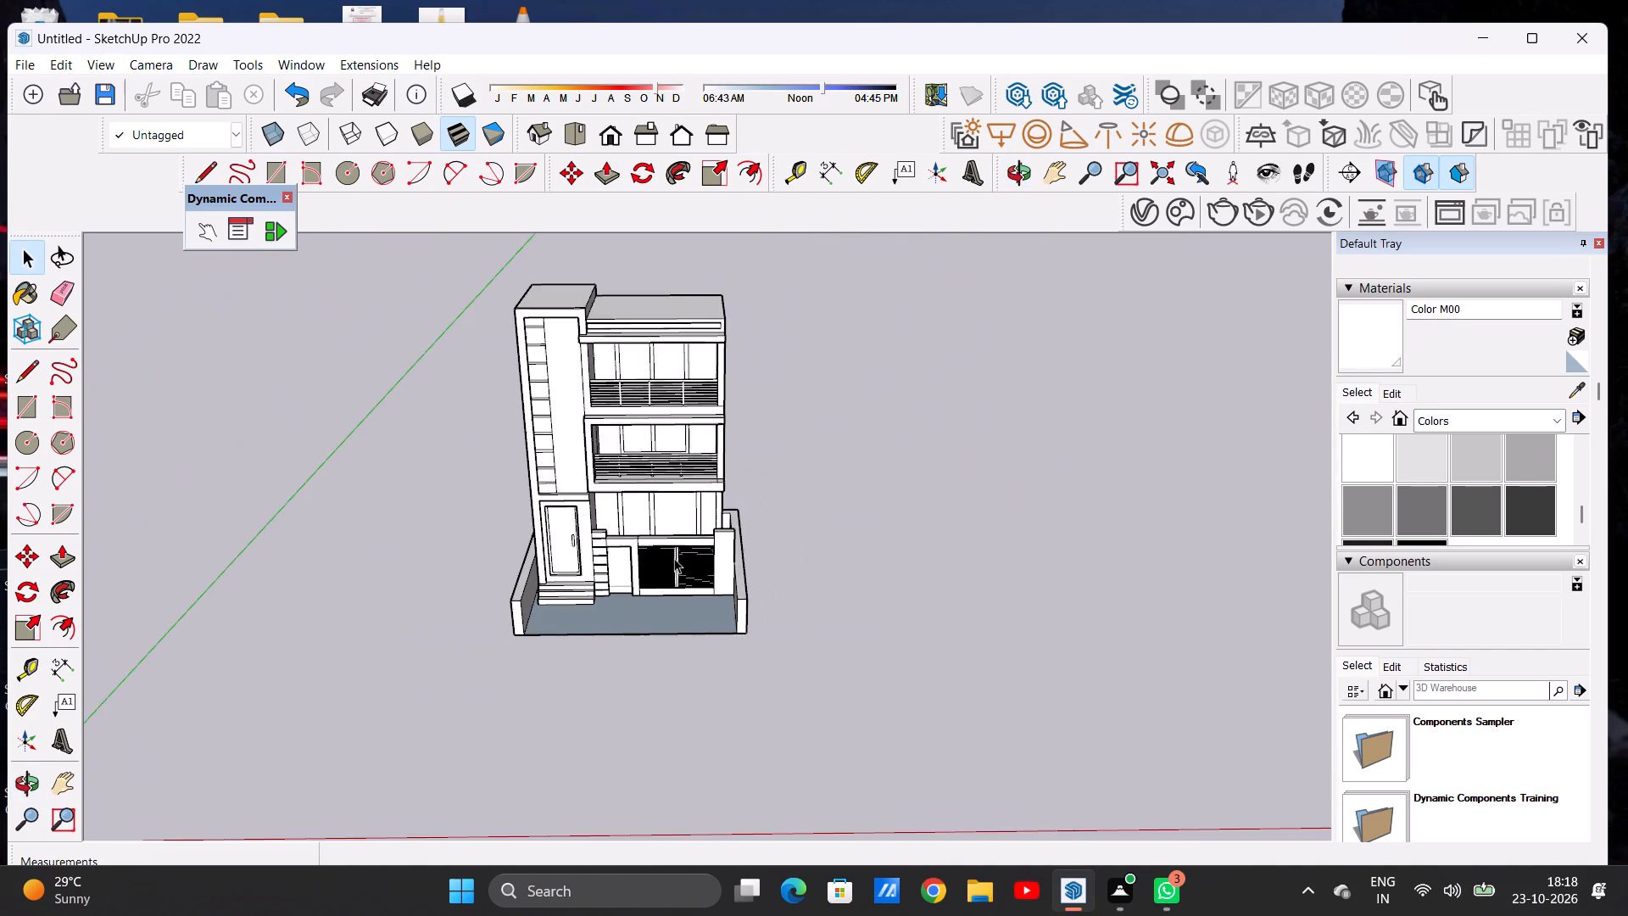
middle_click_drag(689, 641, 677, 732)
scroll(677, 732, "up", 1)
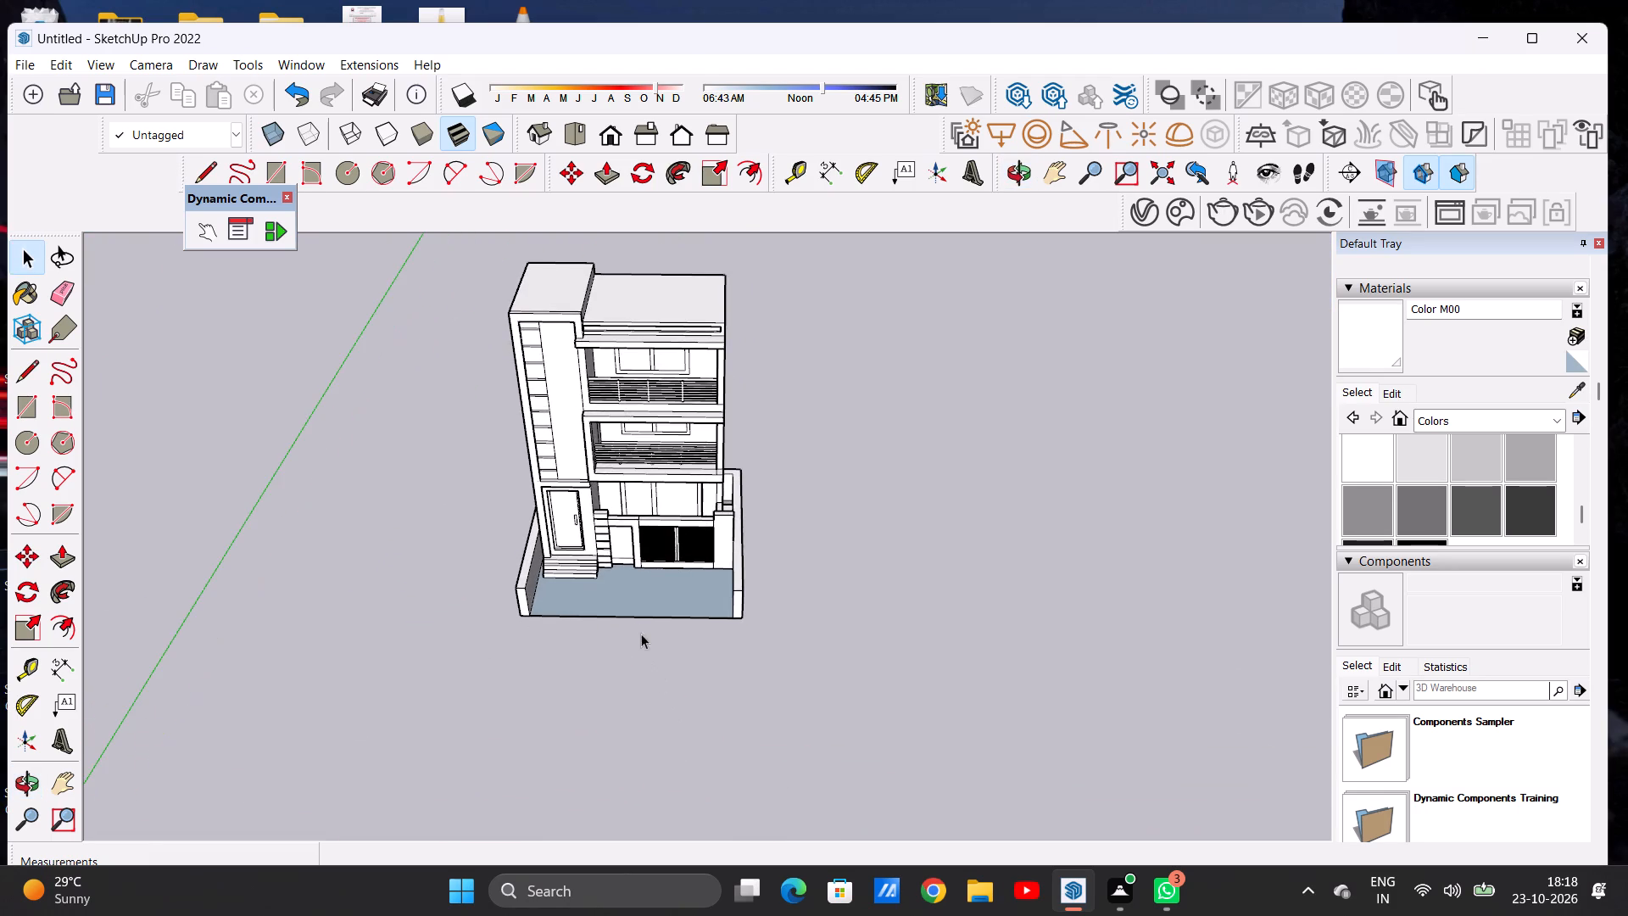
scroll(623, 573, "up", 6)
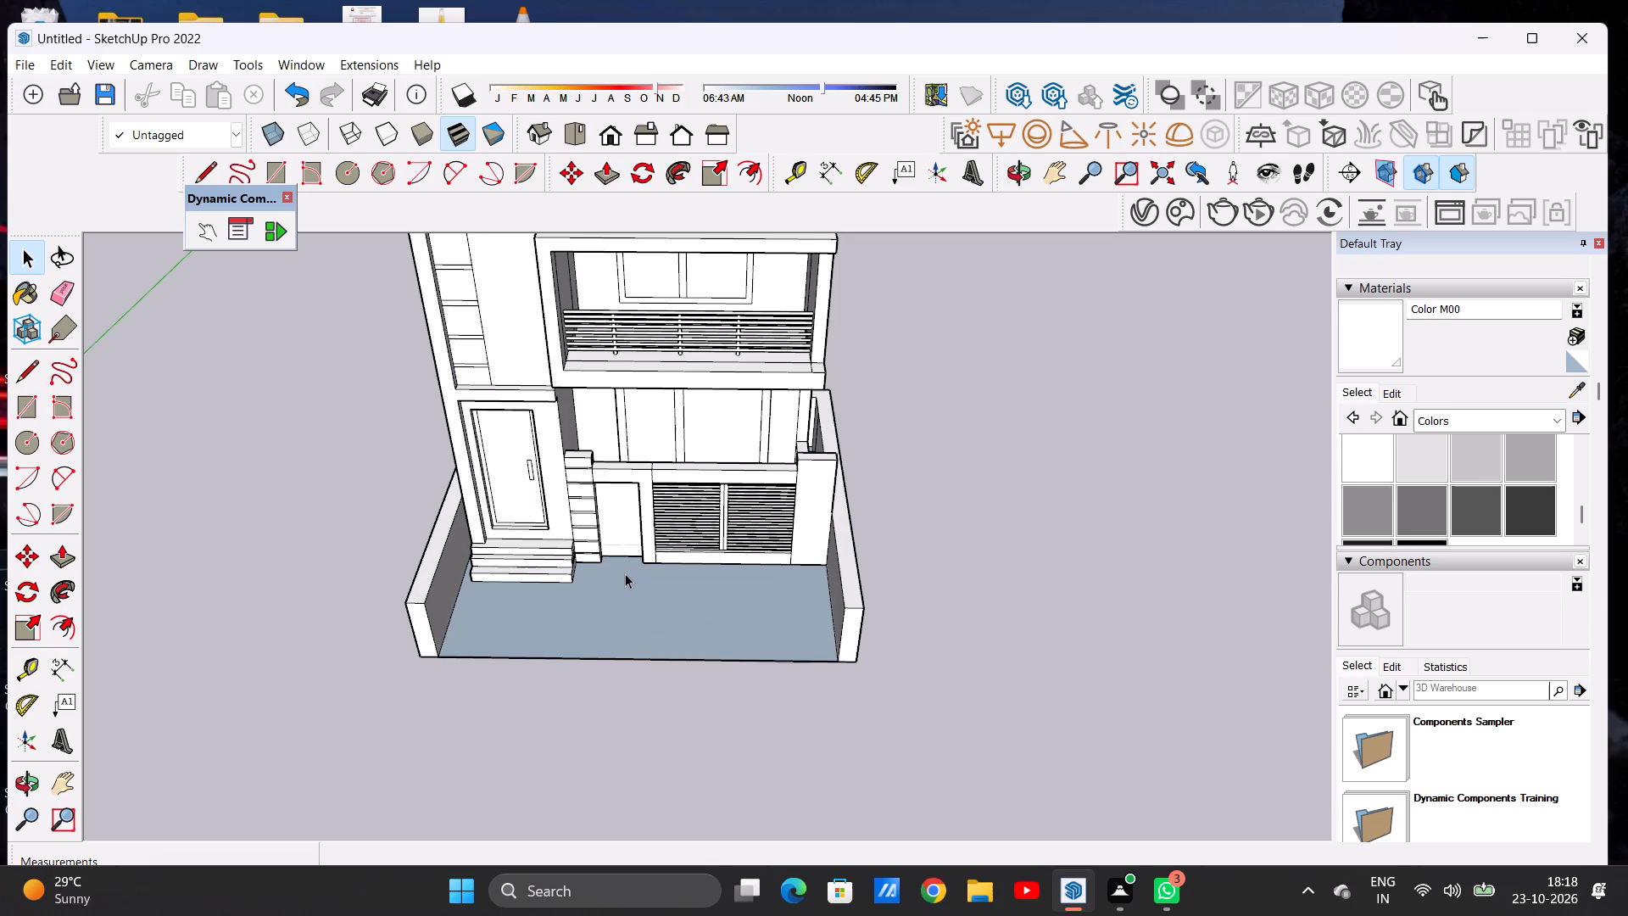
scroll(624, 573, "down", 5)
scroll(683, 612, "down", 4)
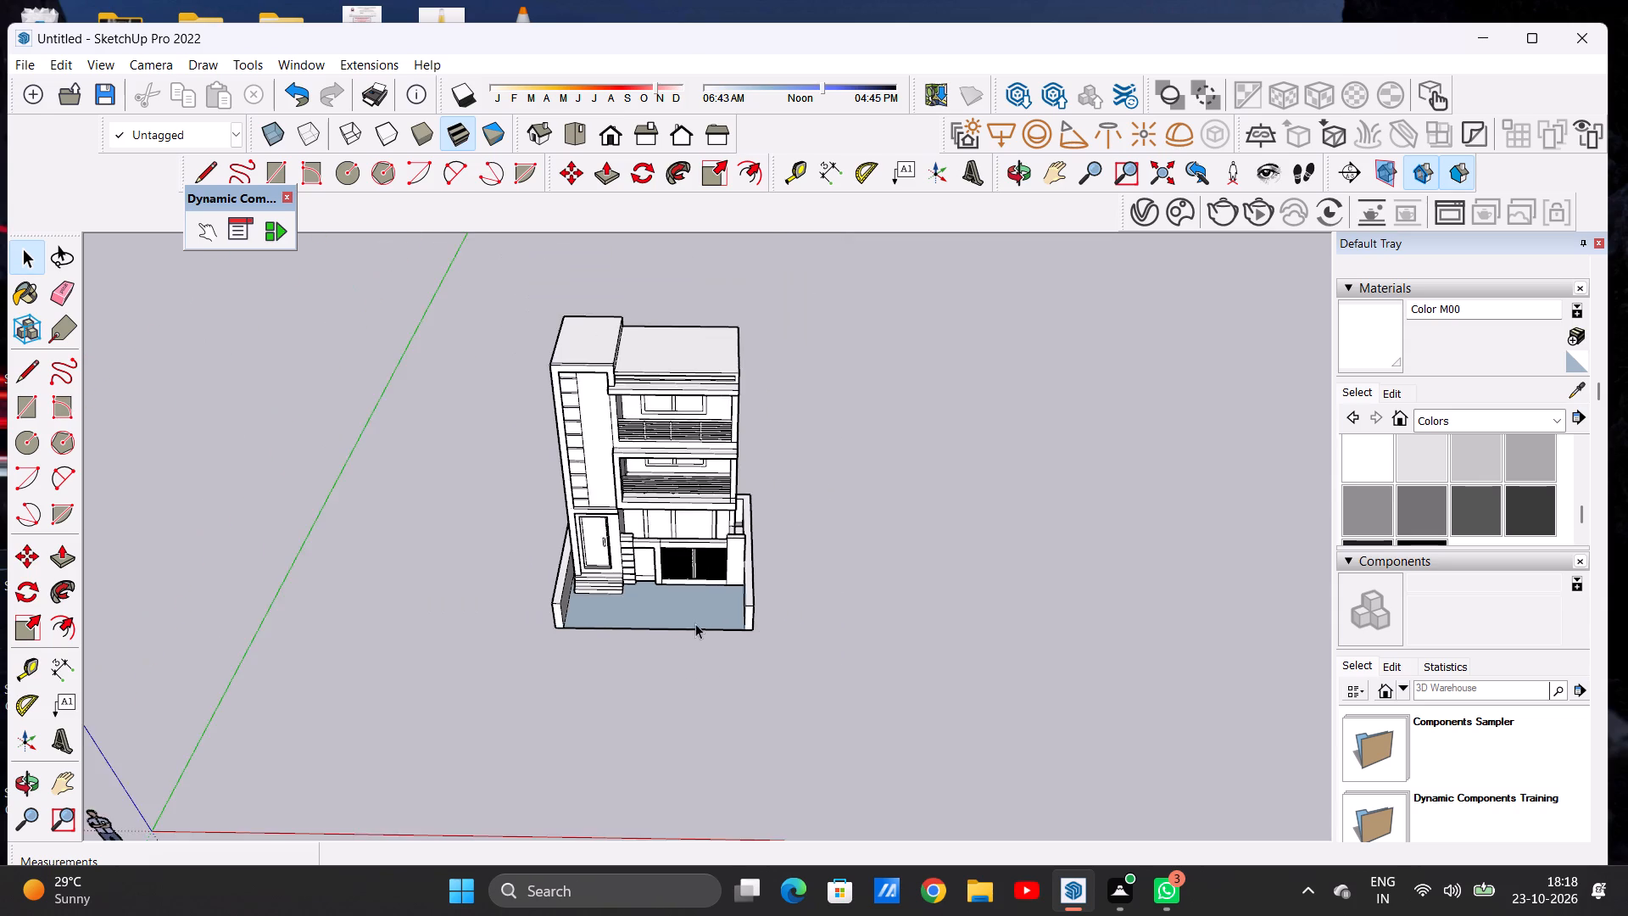
Paint the ground plane inside the boundary wall with the white Color M00 material.
middle_click_drag(696, 623, 703, 682)
scroll(675, 580, "up", 13)
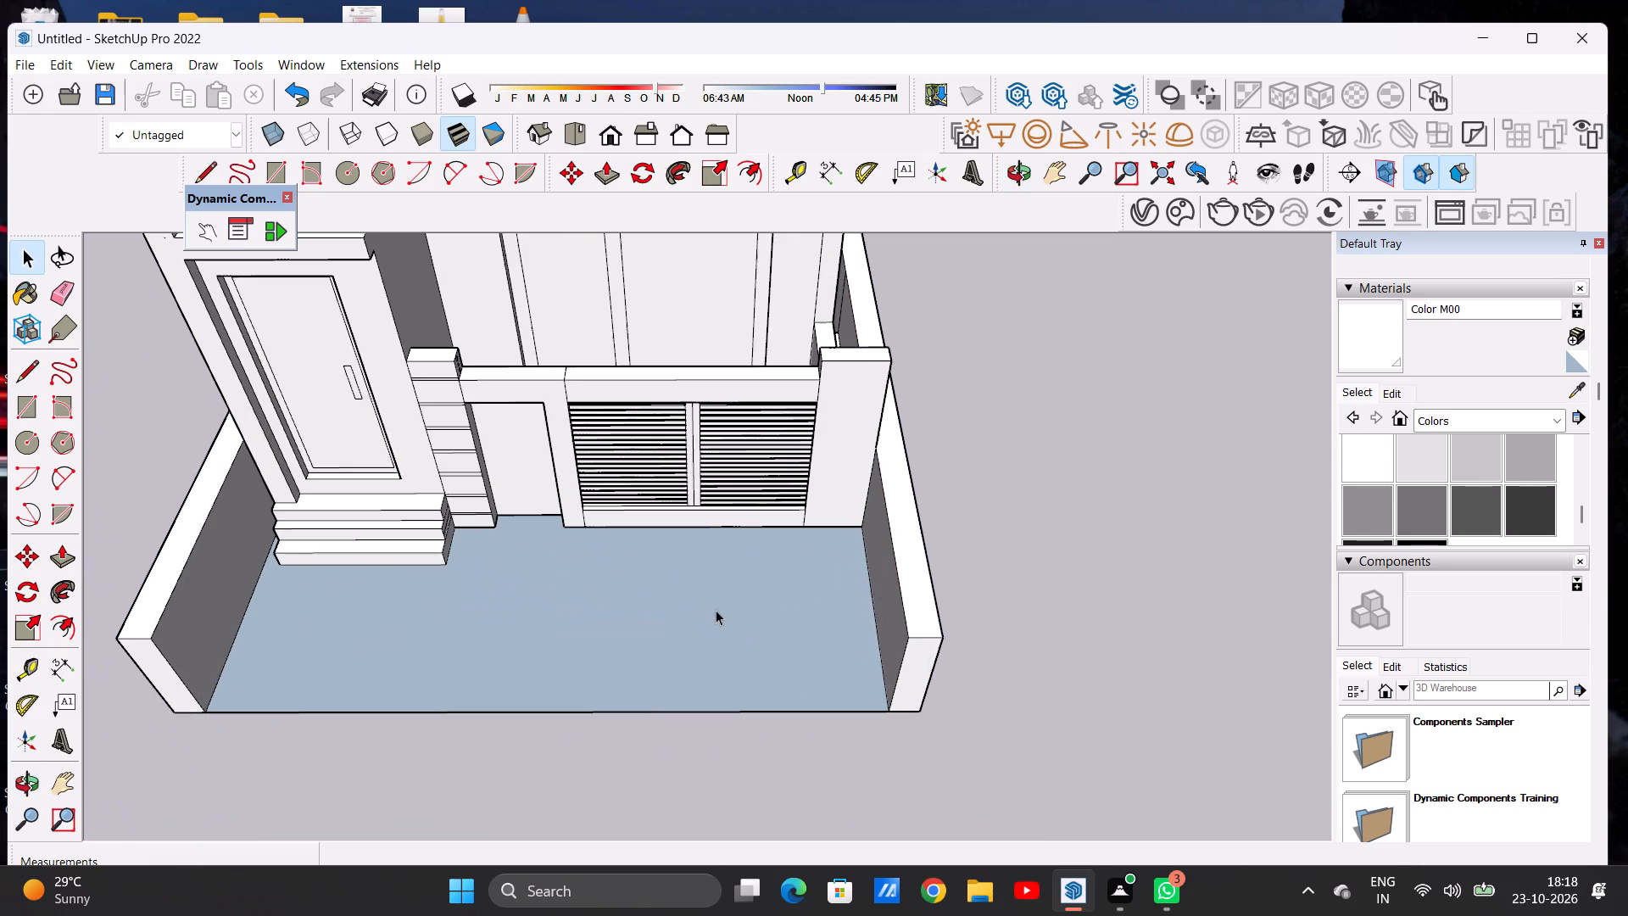
left_click(1374, 455)
left_click(447, 690)
scroll(548, 688, "up", 7)
scroll(629, 690, "down", 5)
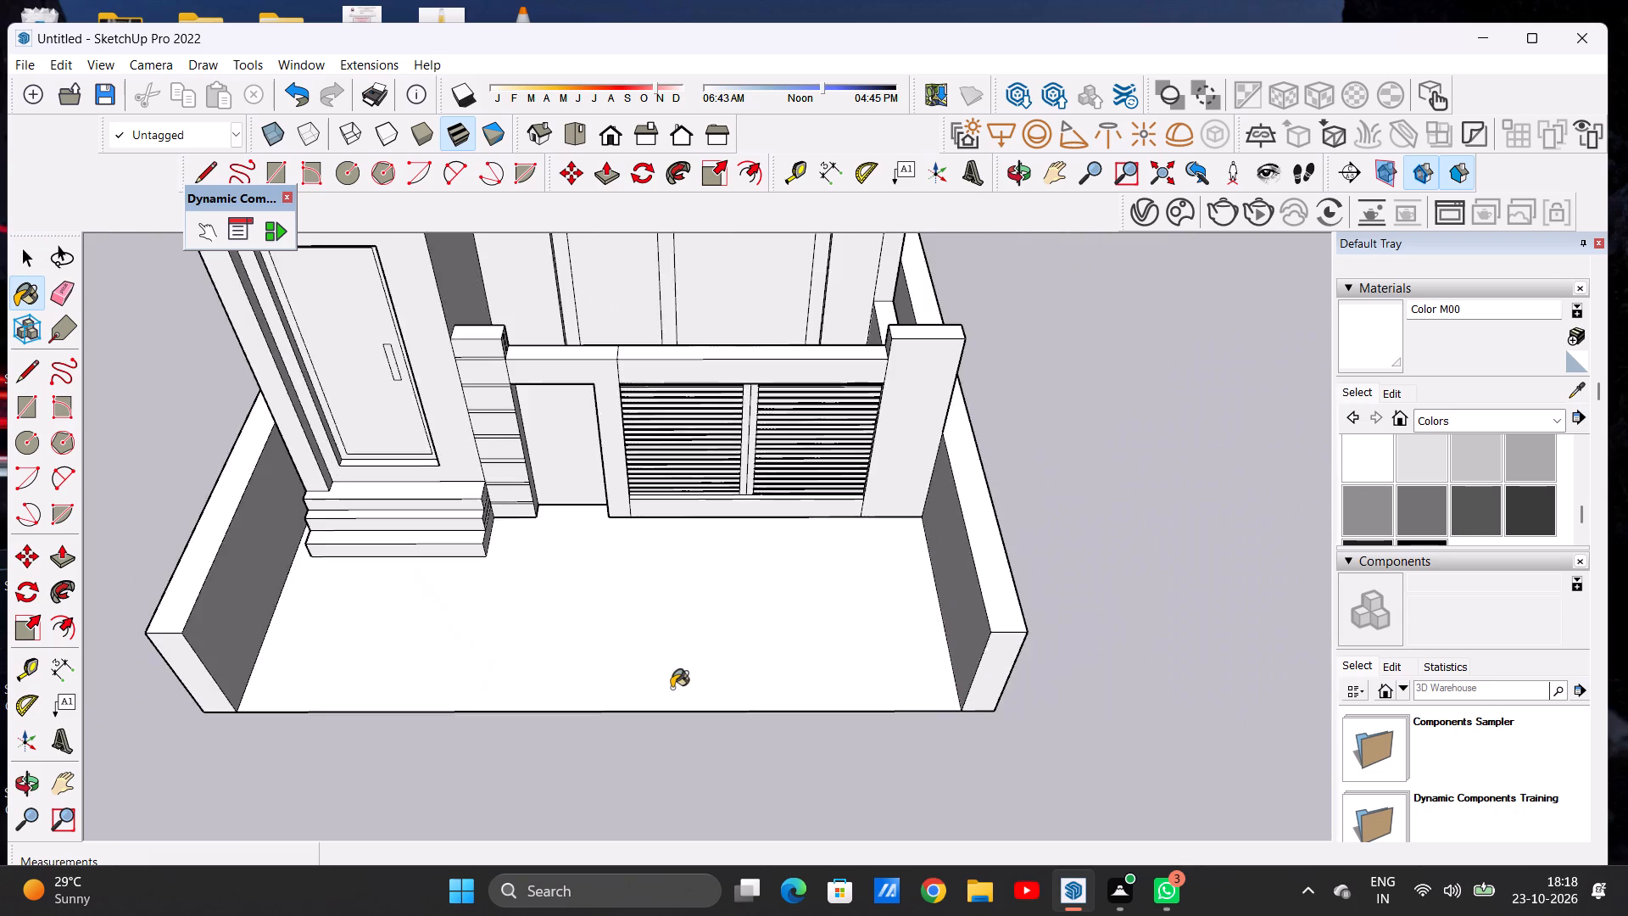
scroll(672, 688, "down", 4)
scroll(677, 679, "up", 20)
scroll(677, 679, "up", 8)
scroll(662, 727, "down", 12)
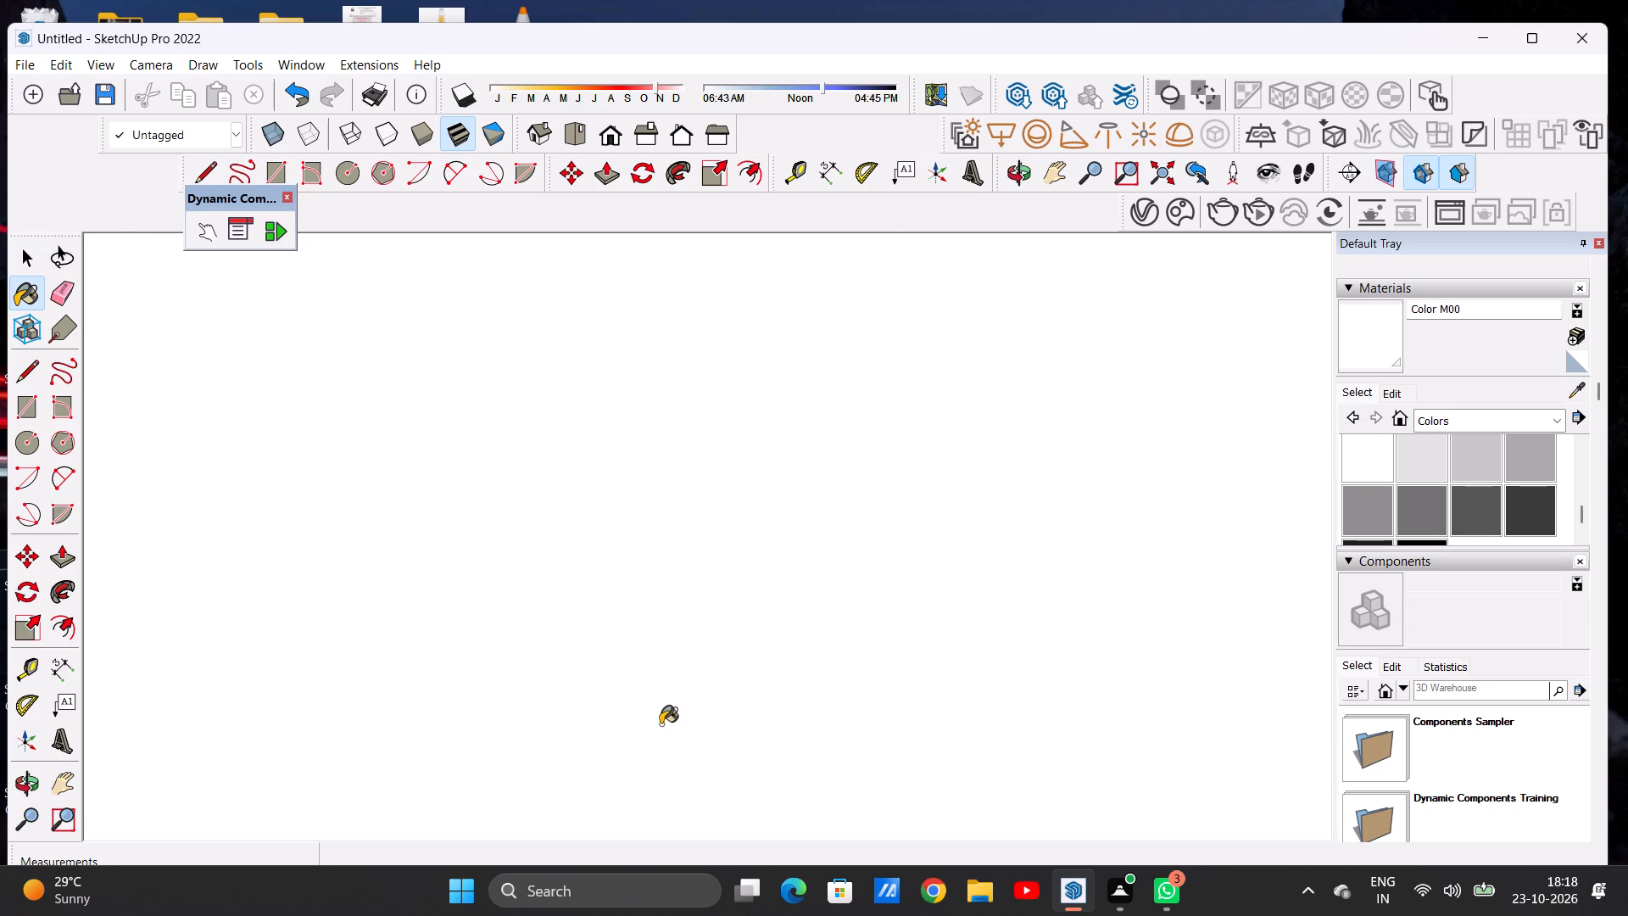
scroll(661, 724, "down", 20)
key("space")
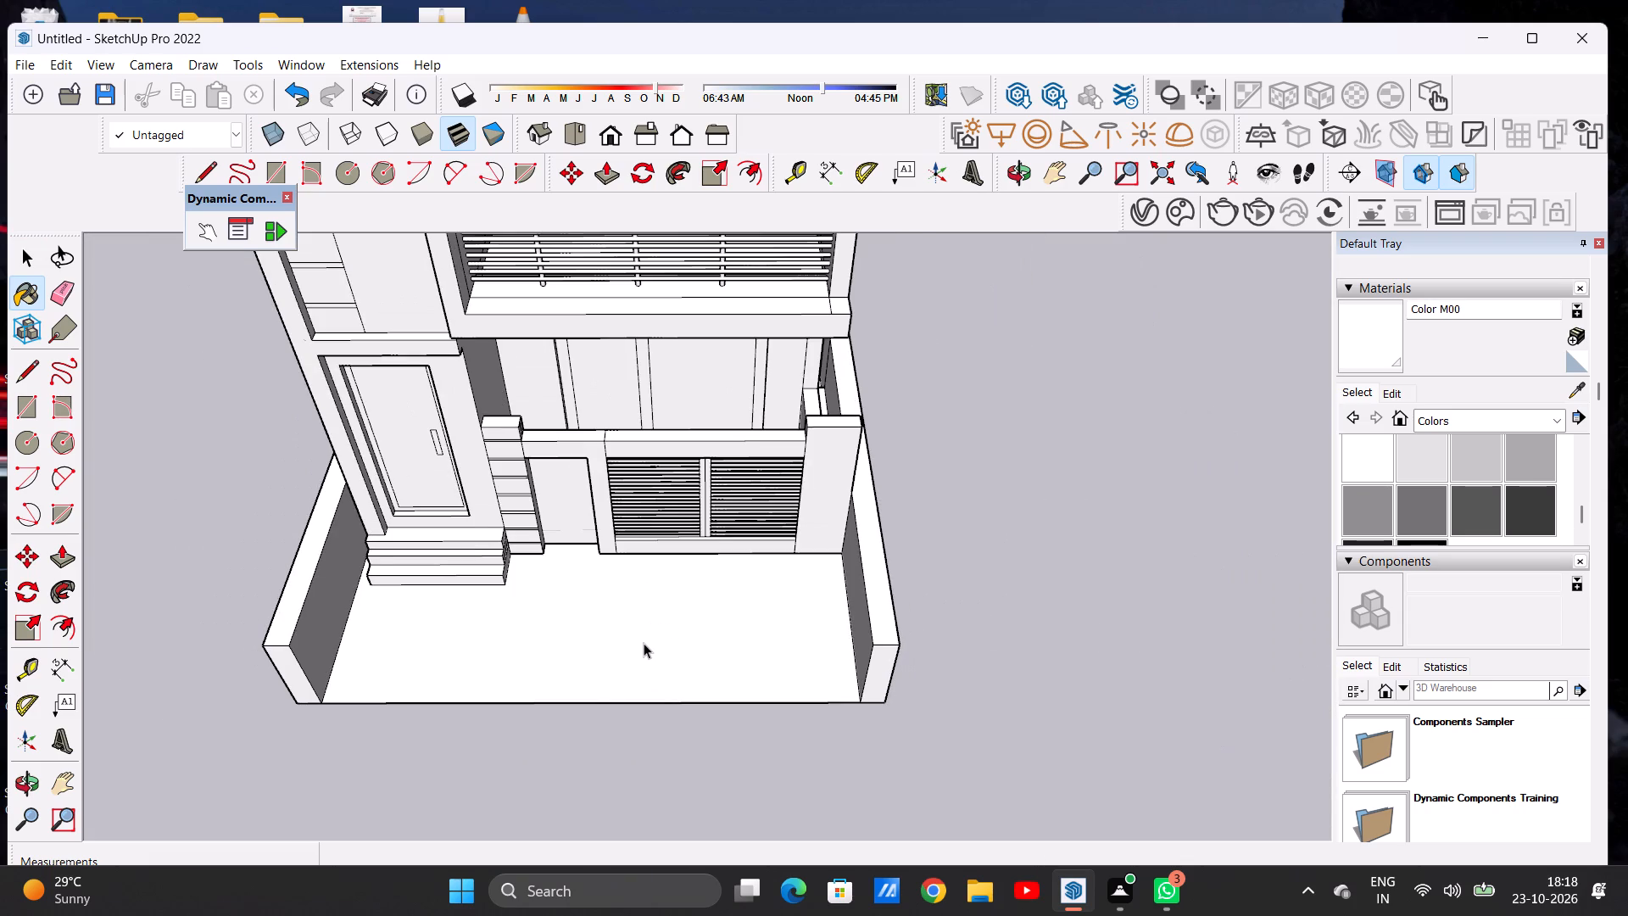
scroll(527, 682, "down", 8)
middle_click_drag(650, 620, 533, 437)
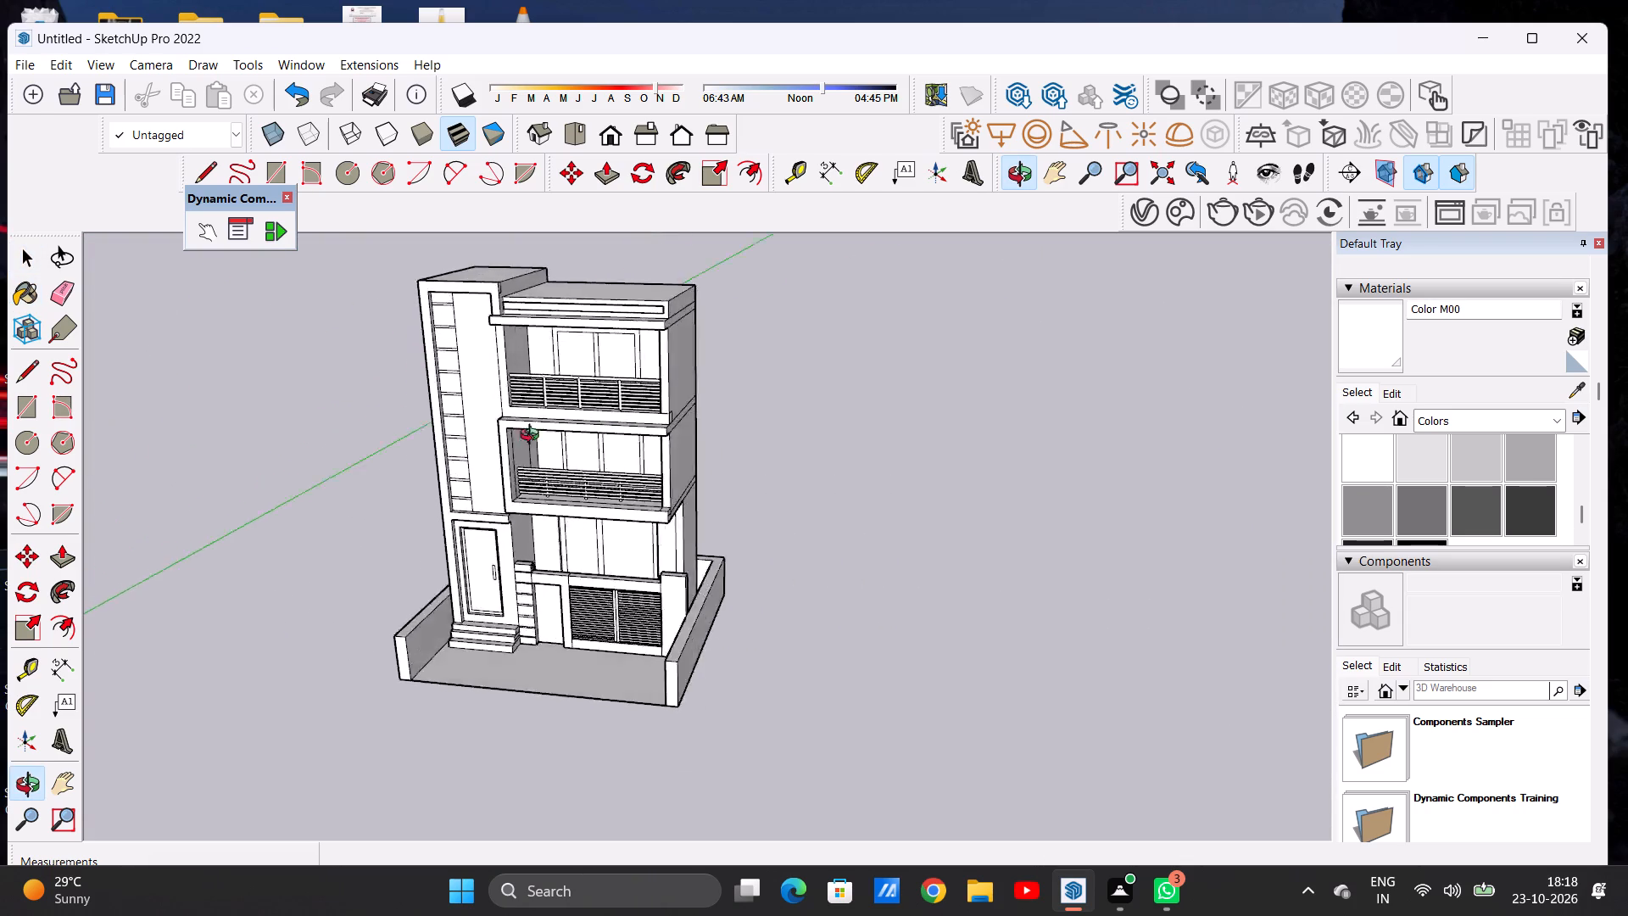
Examine the house and its boundary wall from the front and both sides, including the balconies and upper floors.
middle_click_drag(533, 437, 661, 450)
scroll(853, 516, "down", 7)
scroll(734, 461, "up", 7)
middle_click_drag(588, 649, 550, 545)
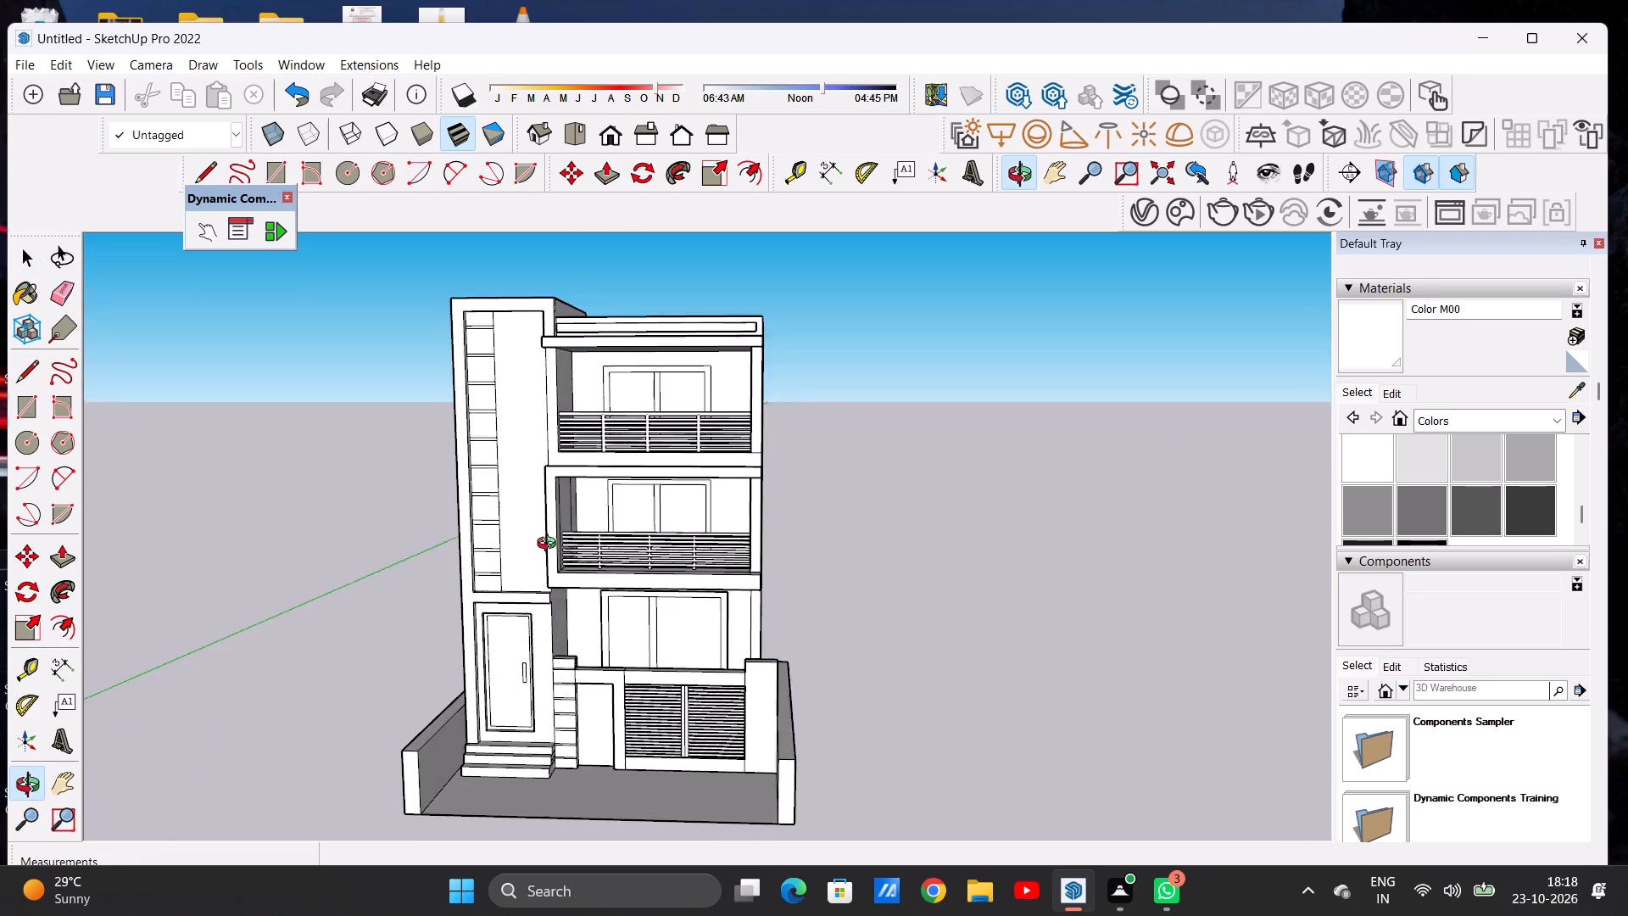
middle_click_drag(550, 545, 575, 564)
scroll(585, 554, "down", 5)
scroll(583, 540, "up", 5)
scroll(583, 540, "down", 2)
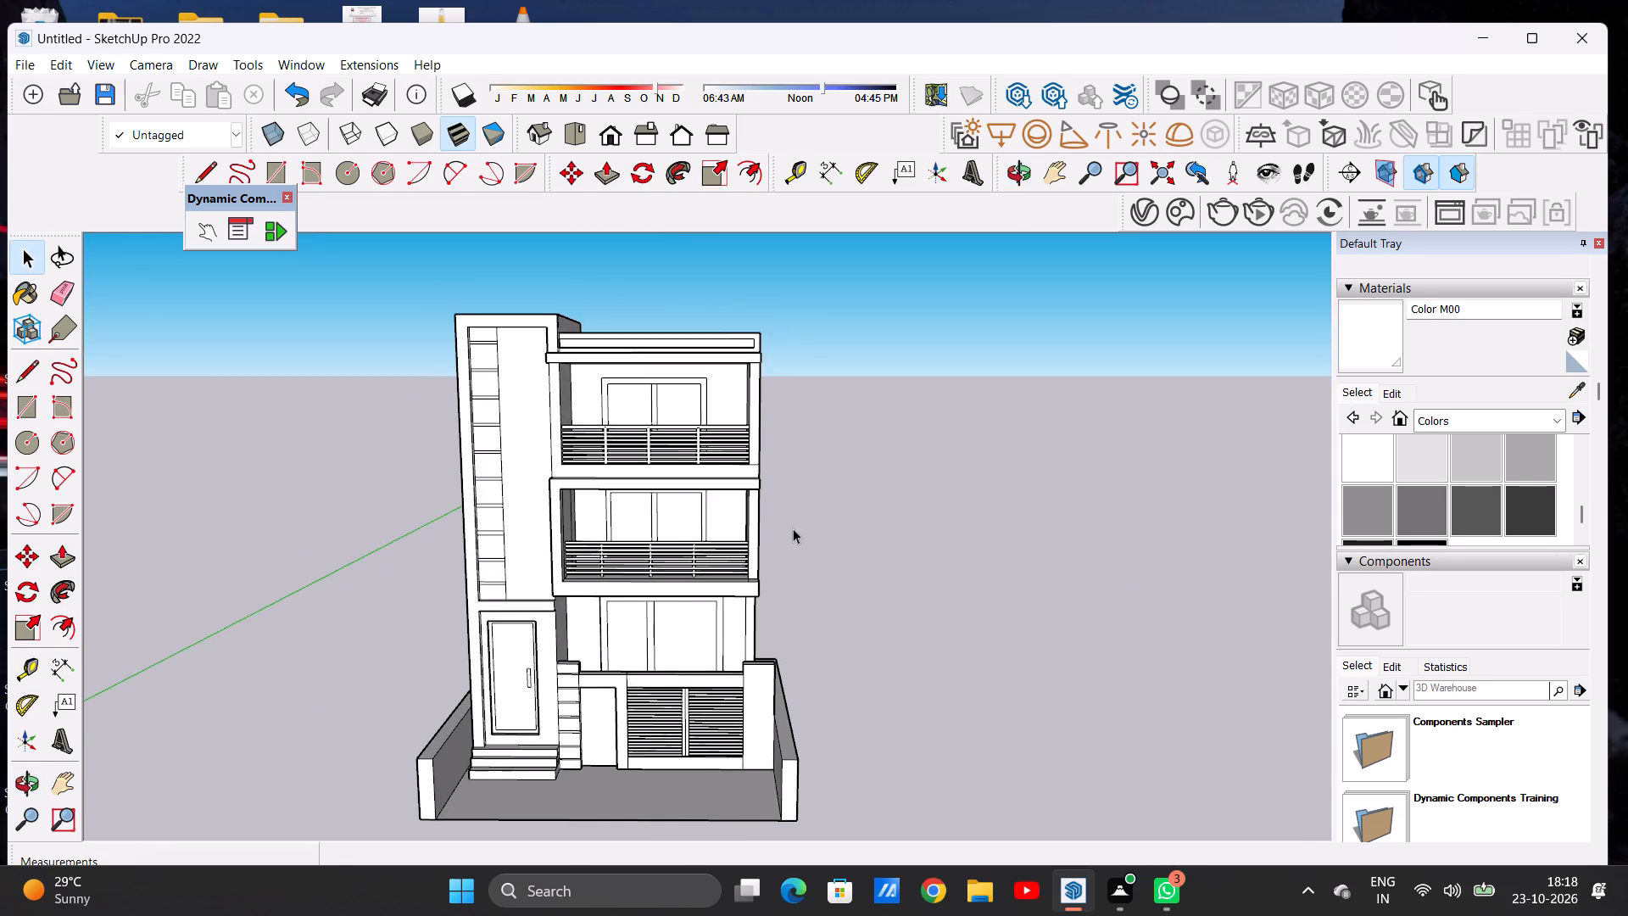
middle_click_drag(687, 530, 1199, 522)
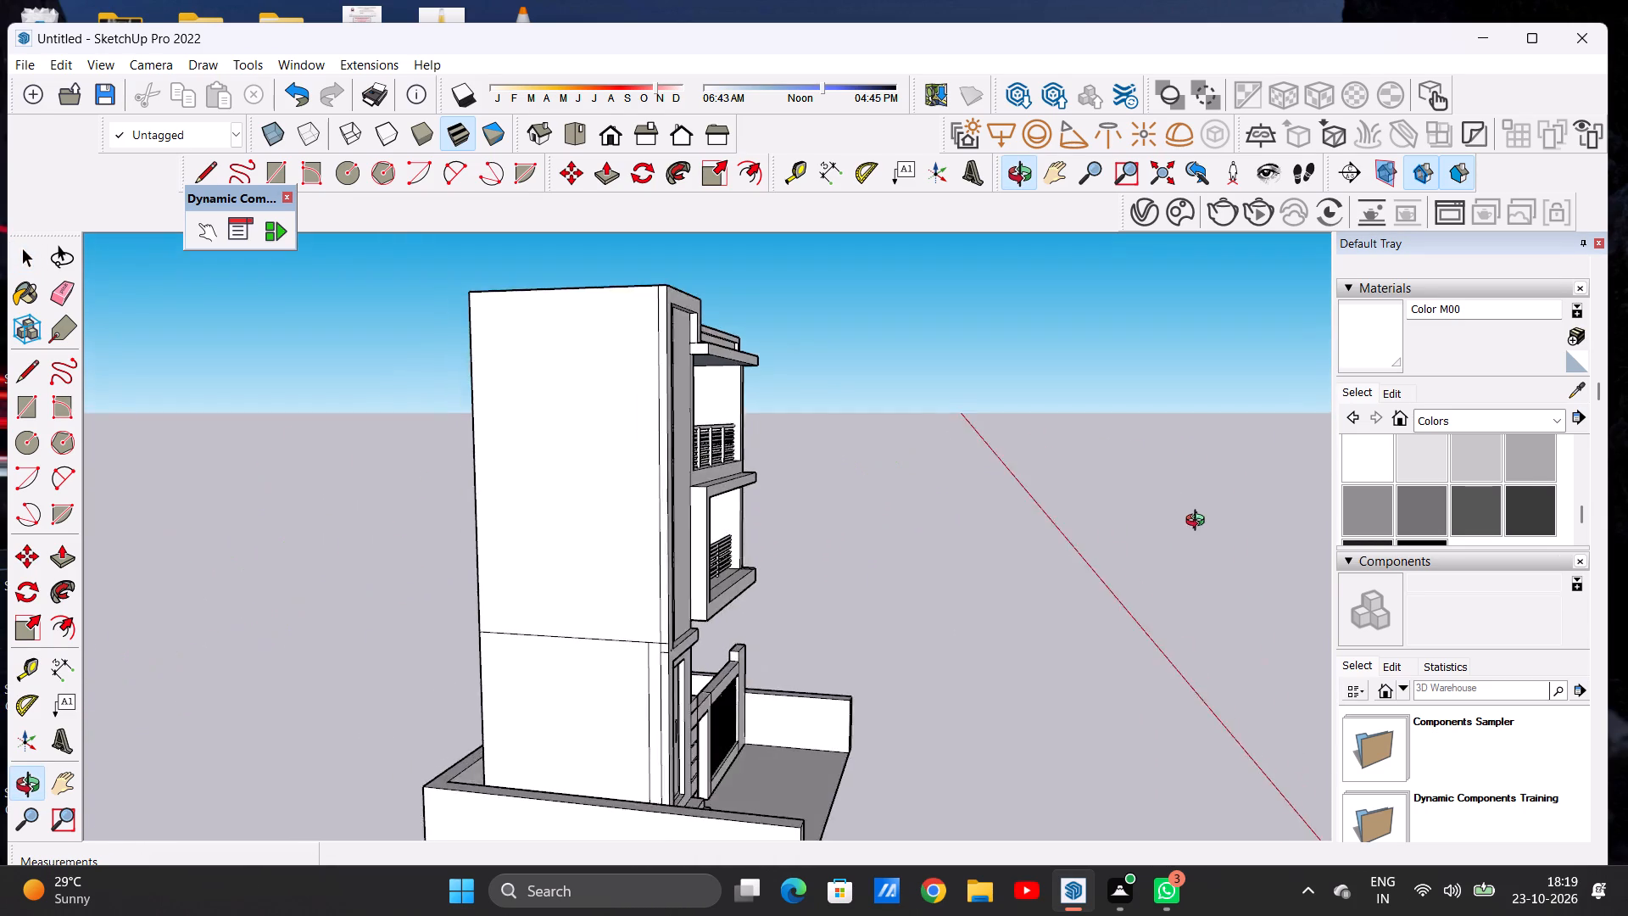
middle_click_drag(1199, 522, 696, 546)
scroll(686, 566, "down", 5)
scroll(589, 595, "up", 5)
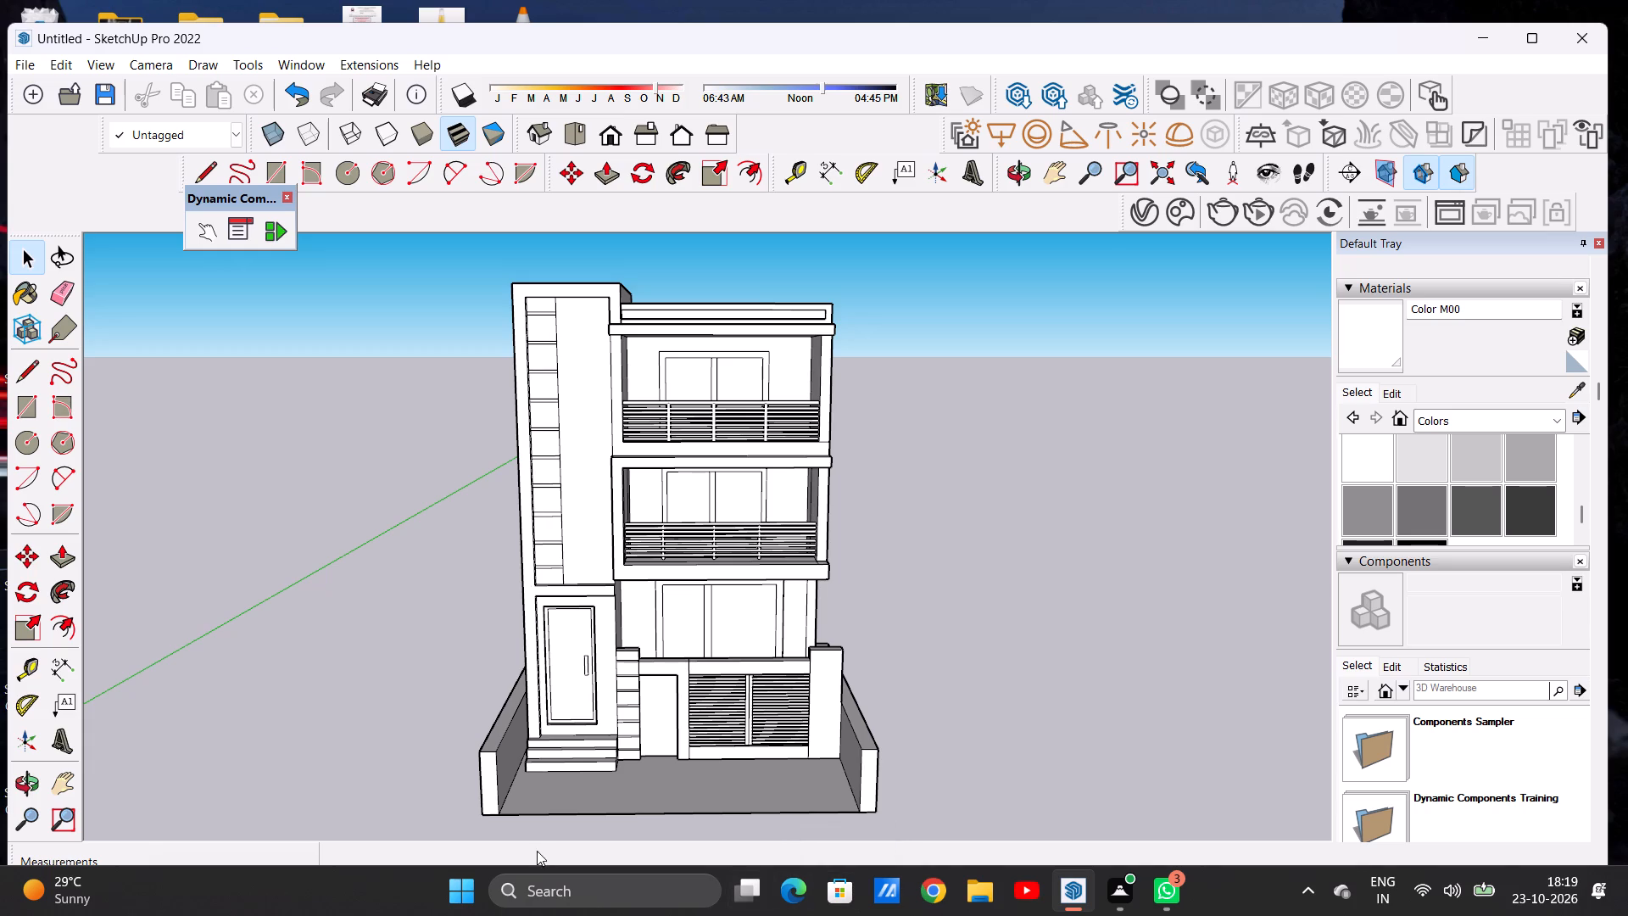
scroll(605, 578, "down", 7)
scroll(622, 595, "up", 4)
scroll(622, 595, "down", 1)
scroll(622, 595, "up", 1)
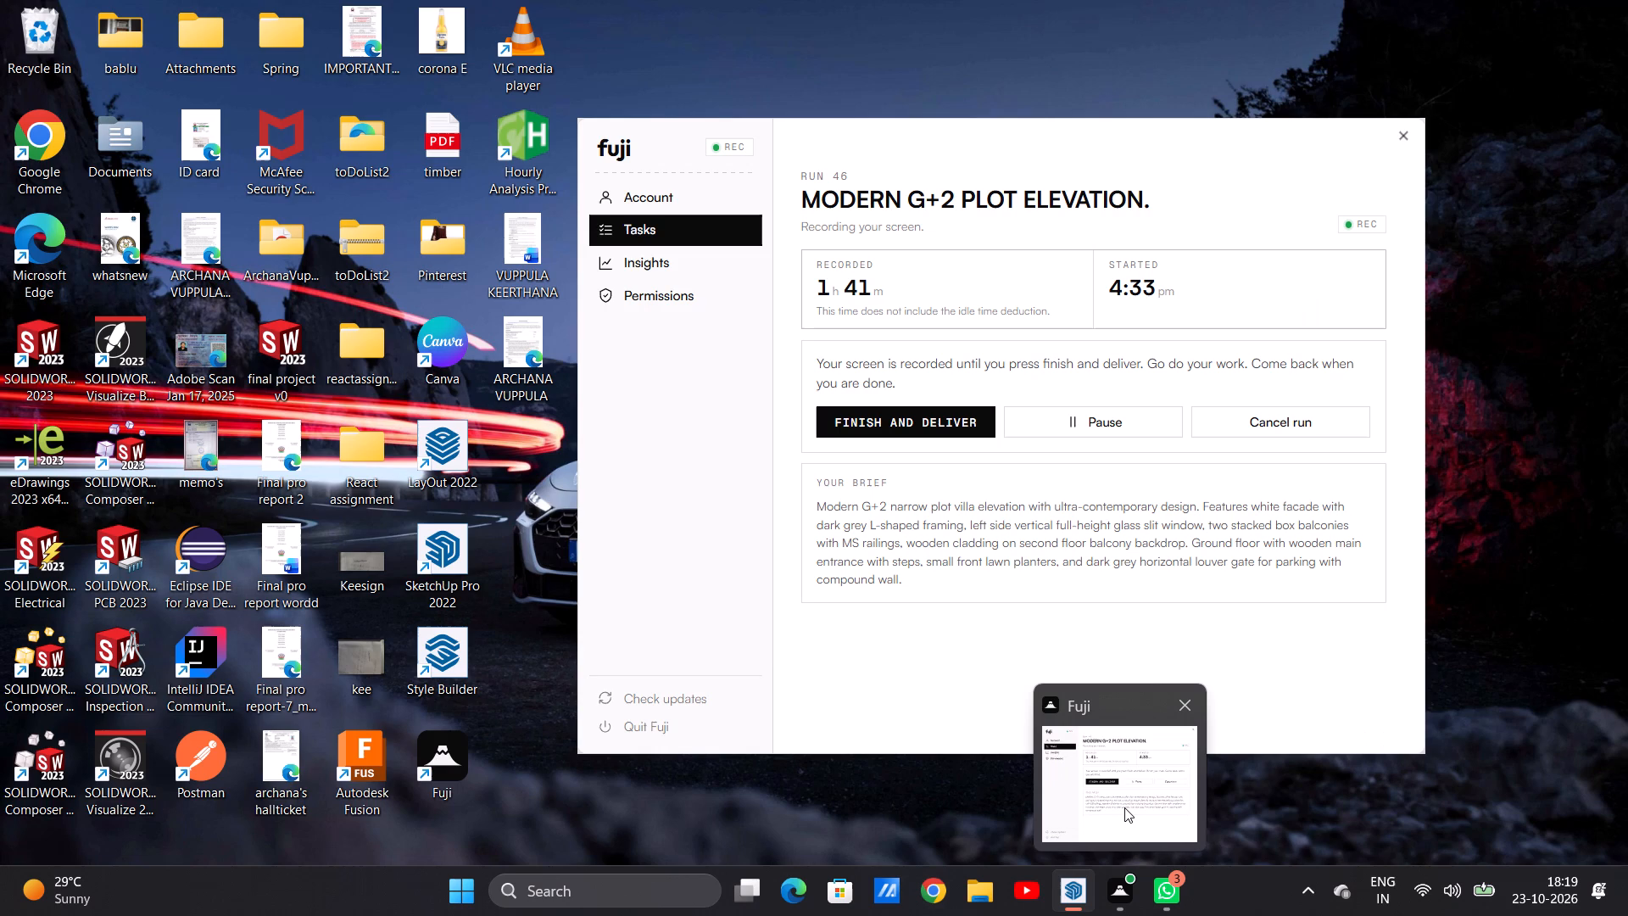
left_click(1083, 809)
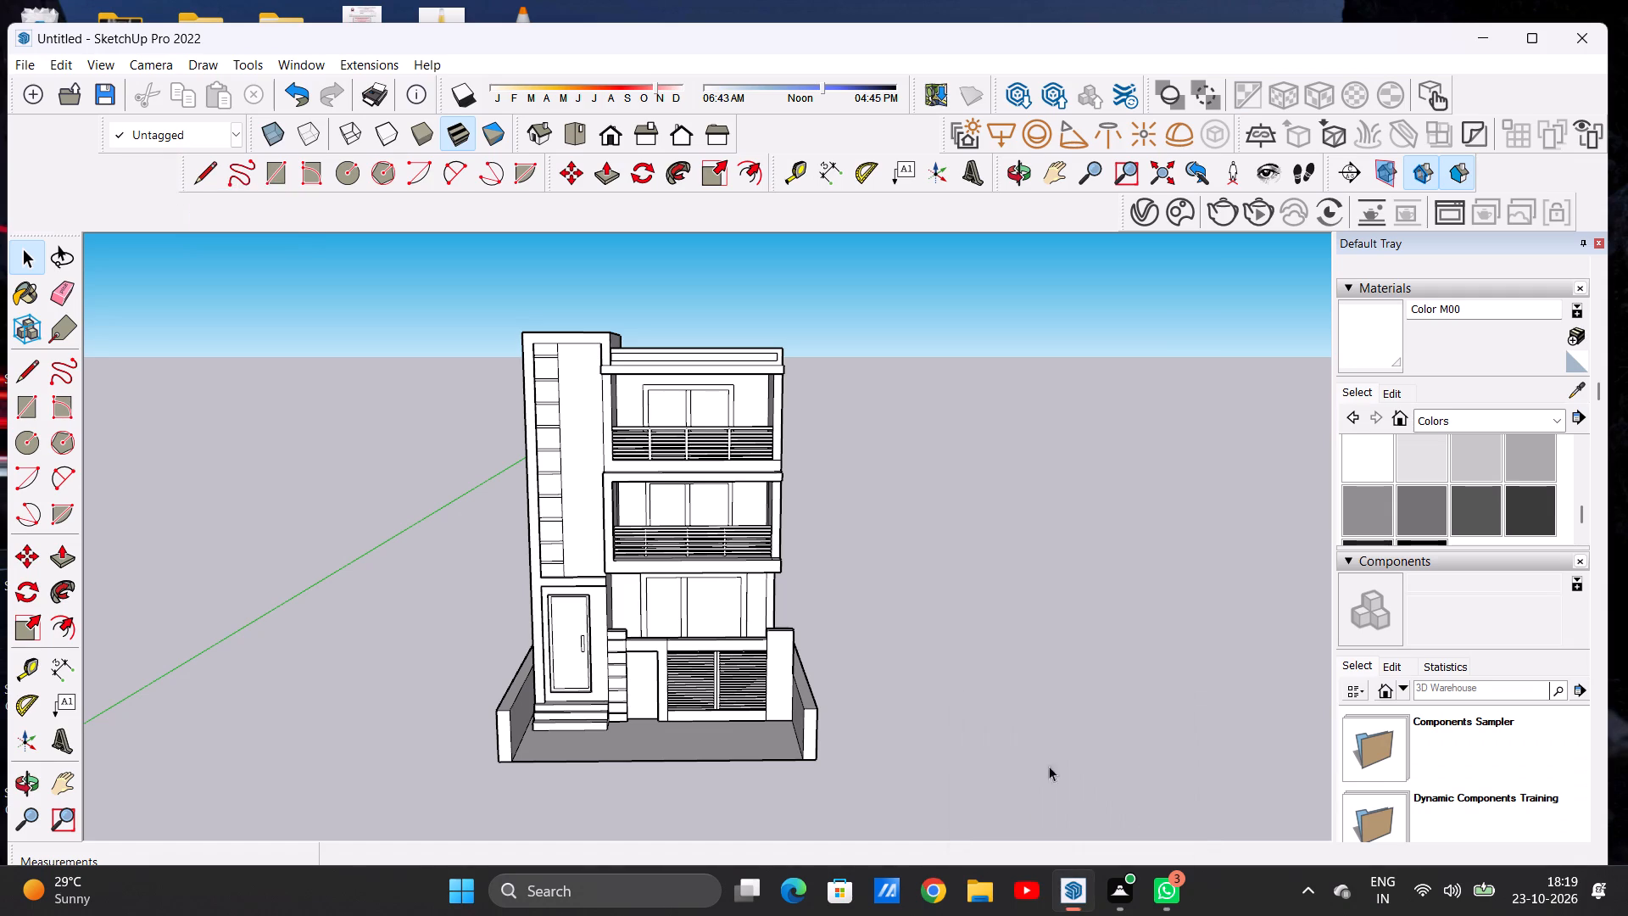
scroll(778, 565, "down", 4)
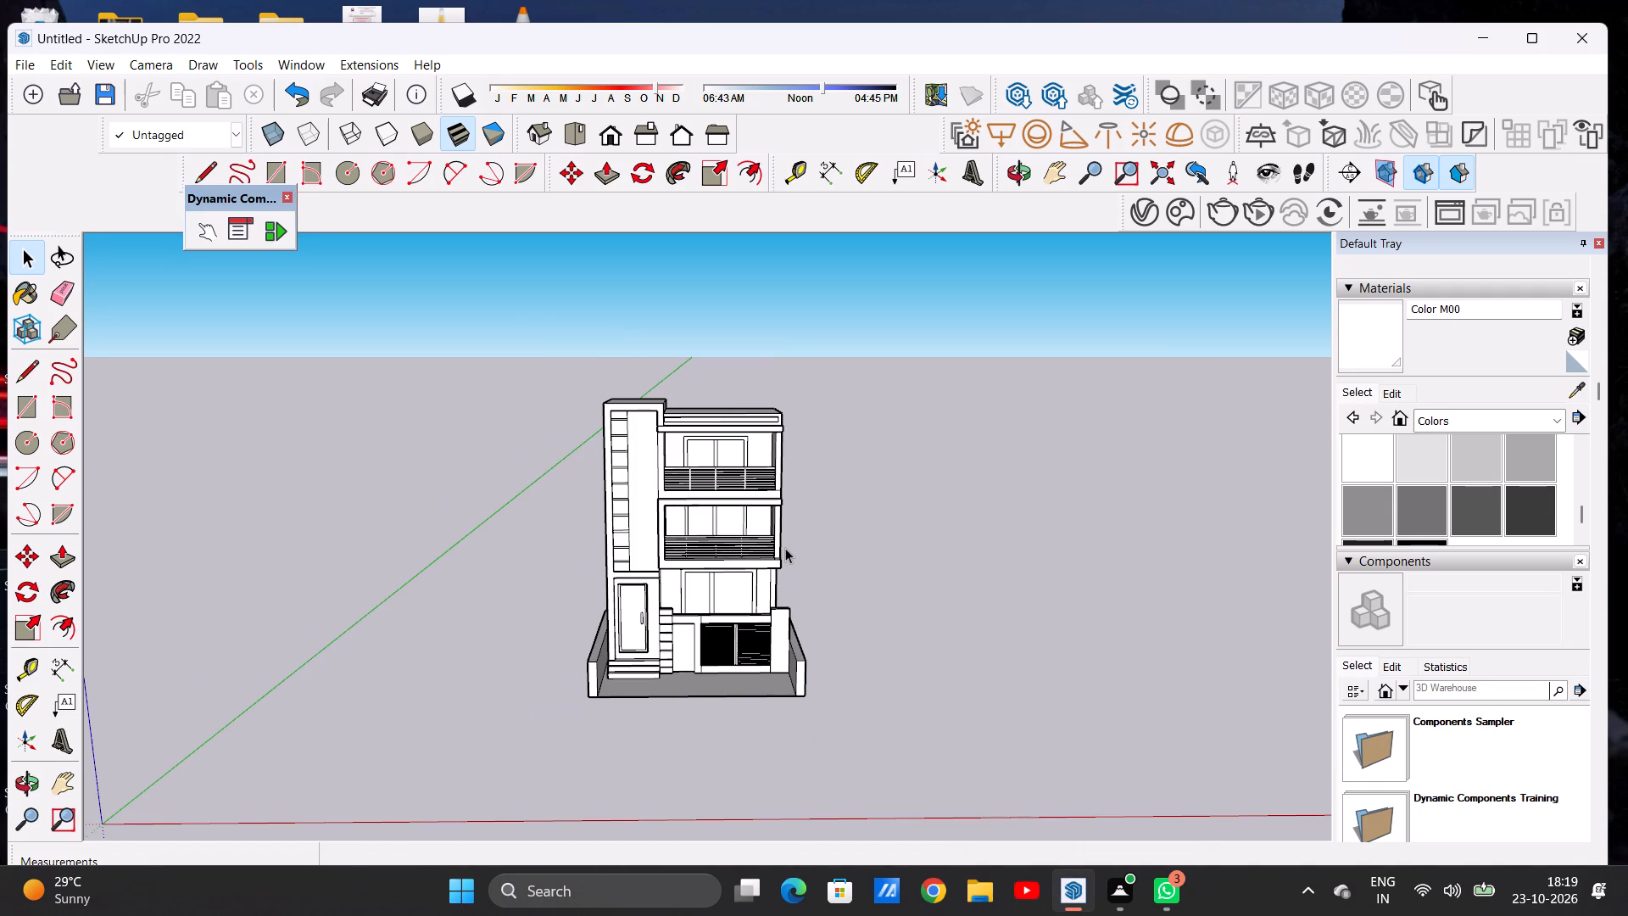
middle_click_drag(753, 540, 588, 506)
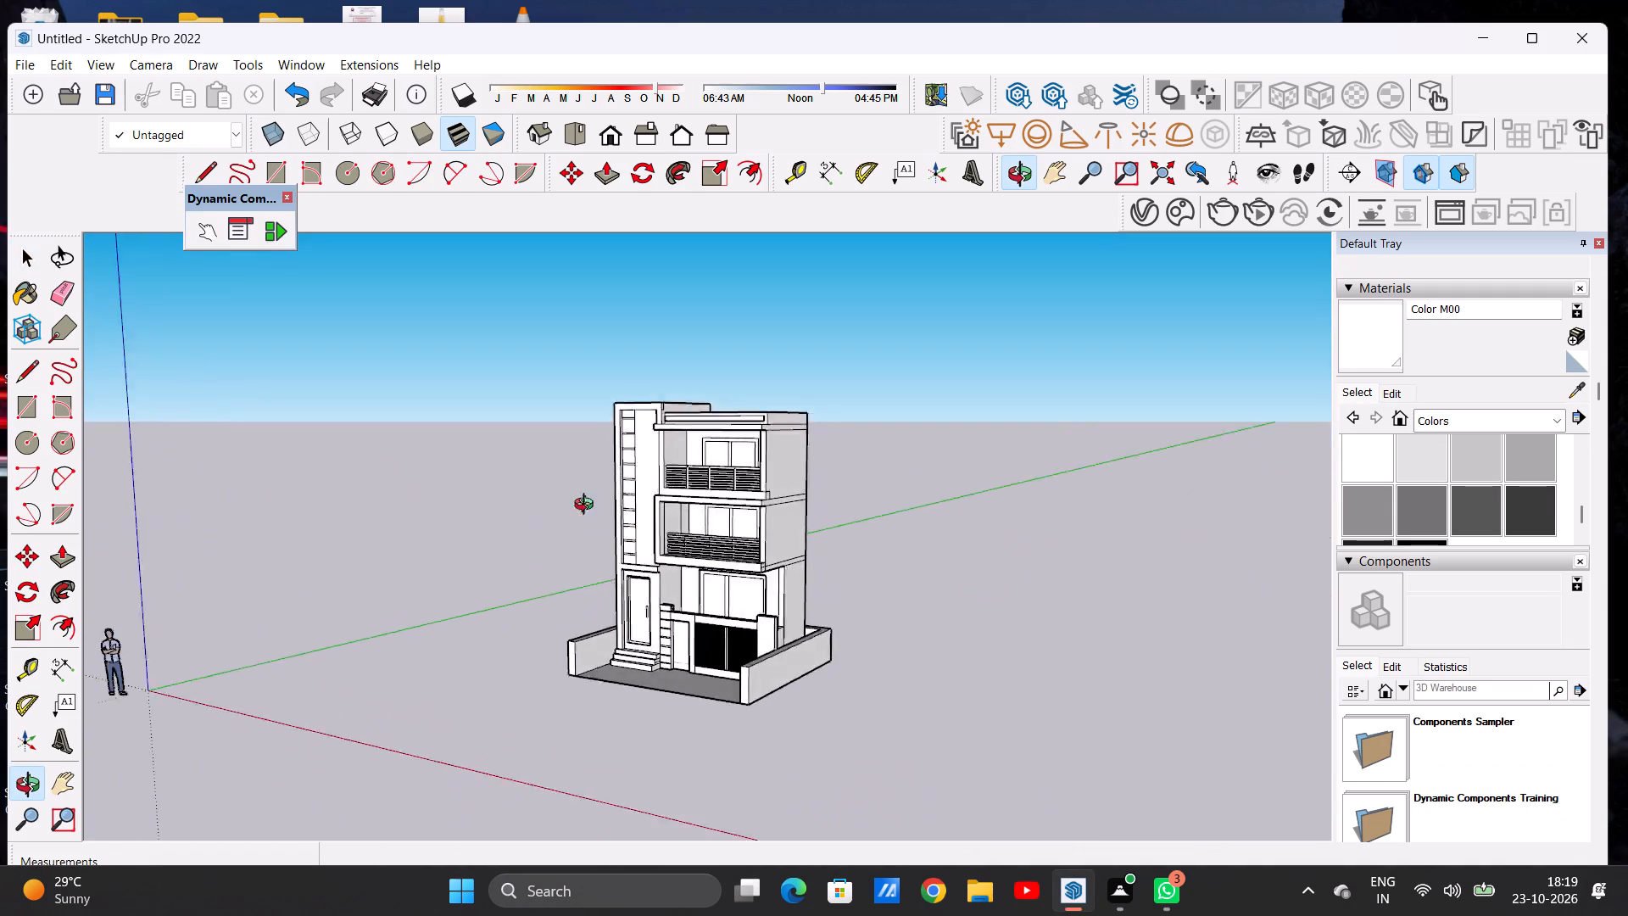
middle_click_drag(588, 506, 744, 478)
scroll(736, 454, "up", 9)
middle_click_drag(755, 457, 649, 491)
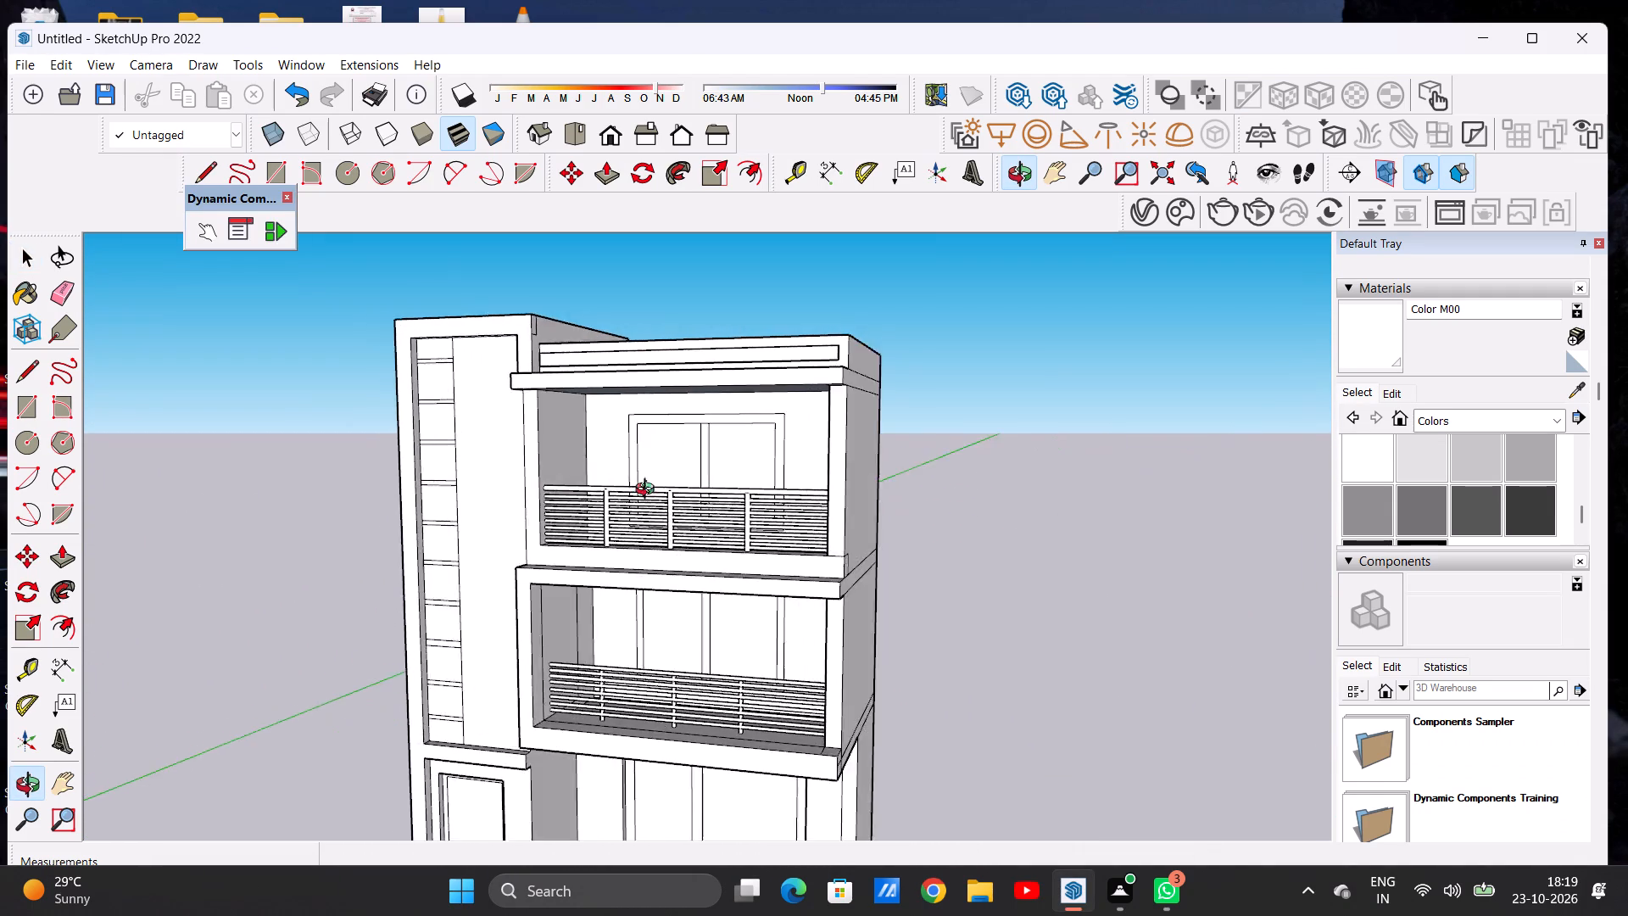
middle_click_drag(649, 491, 397, 485)
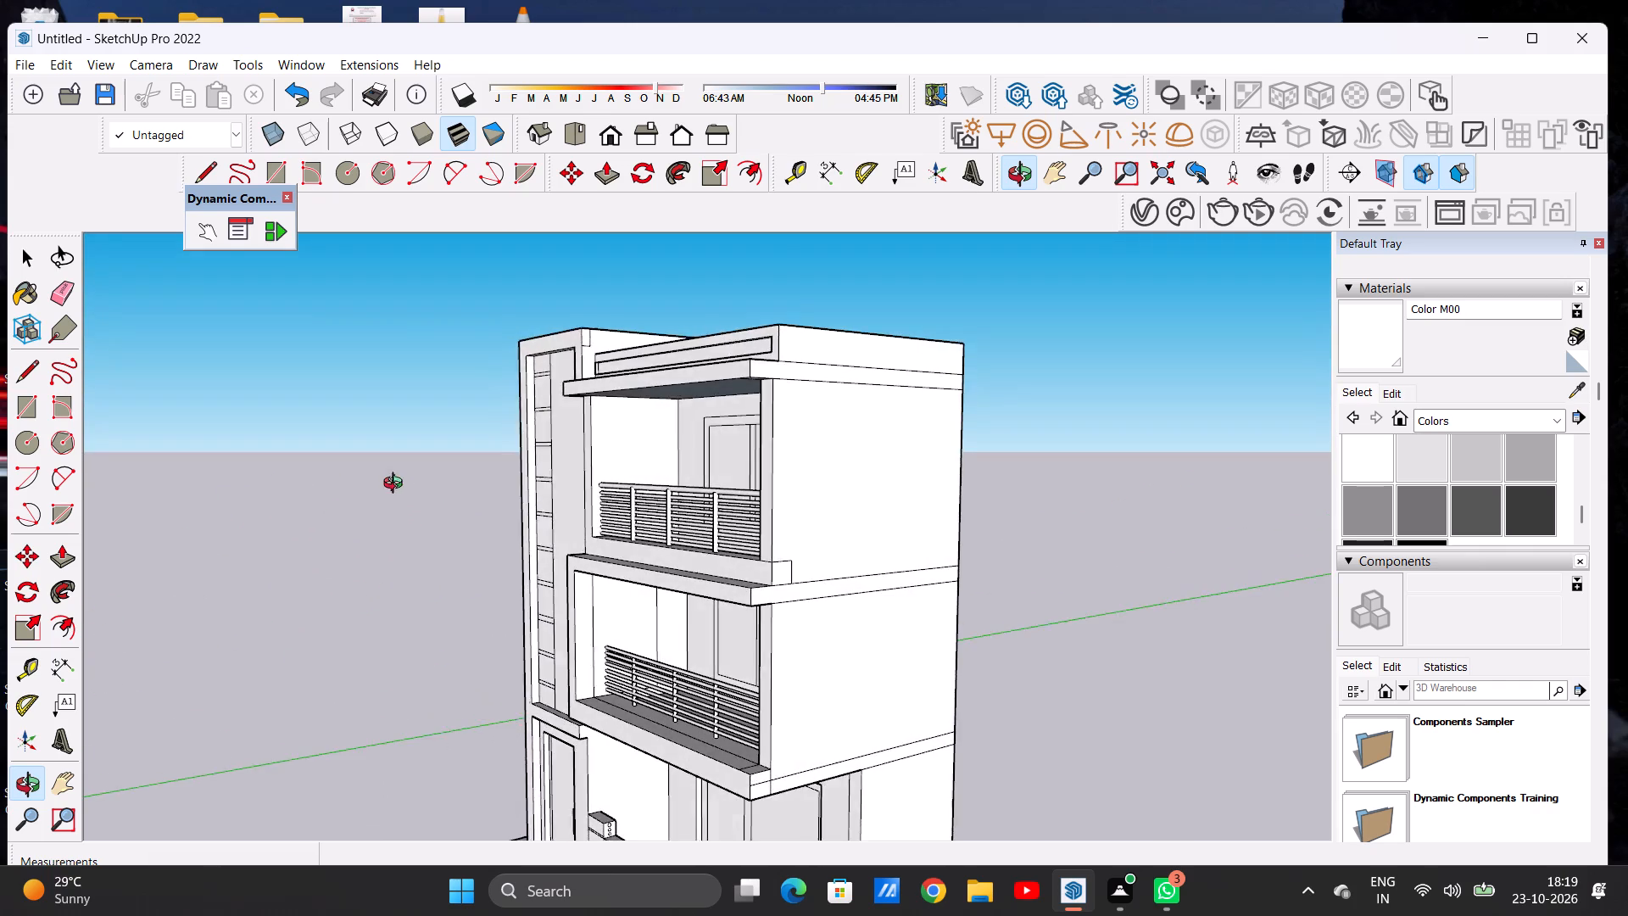
middle_click_drag(397, 485, 747, 499)
scroll(747, 498, "down", 7)
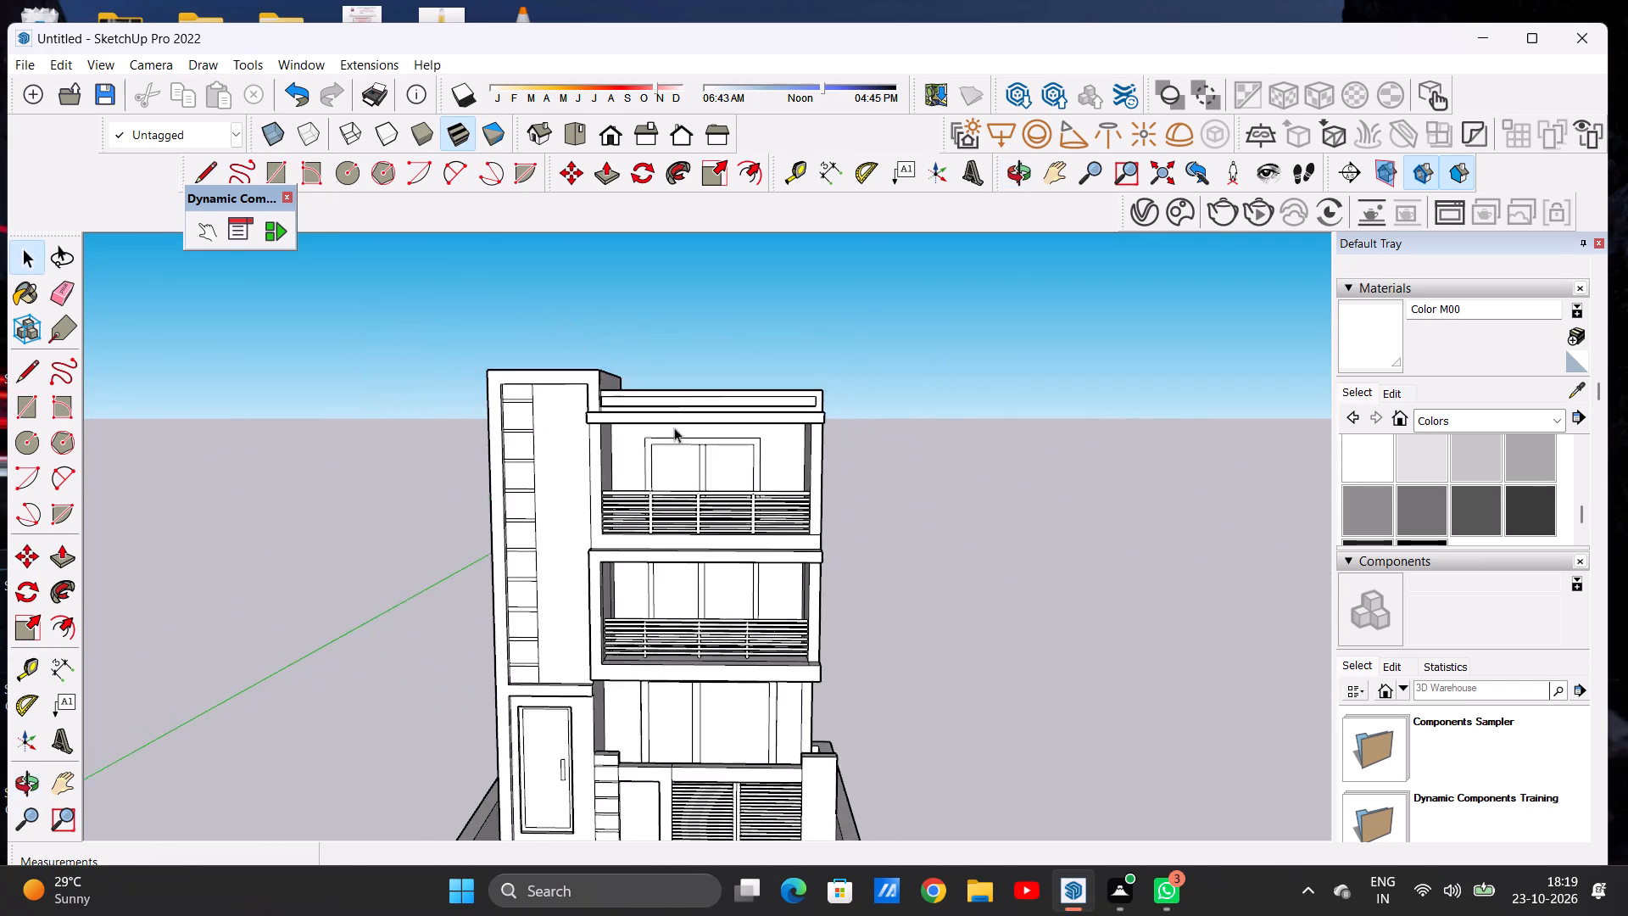
scroll(674, 427, "down", 4)
middle_click_drag(889, 539, 799, 536)
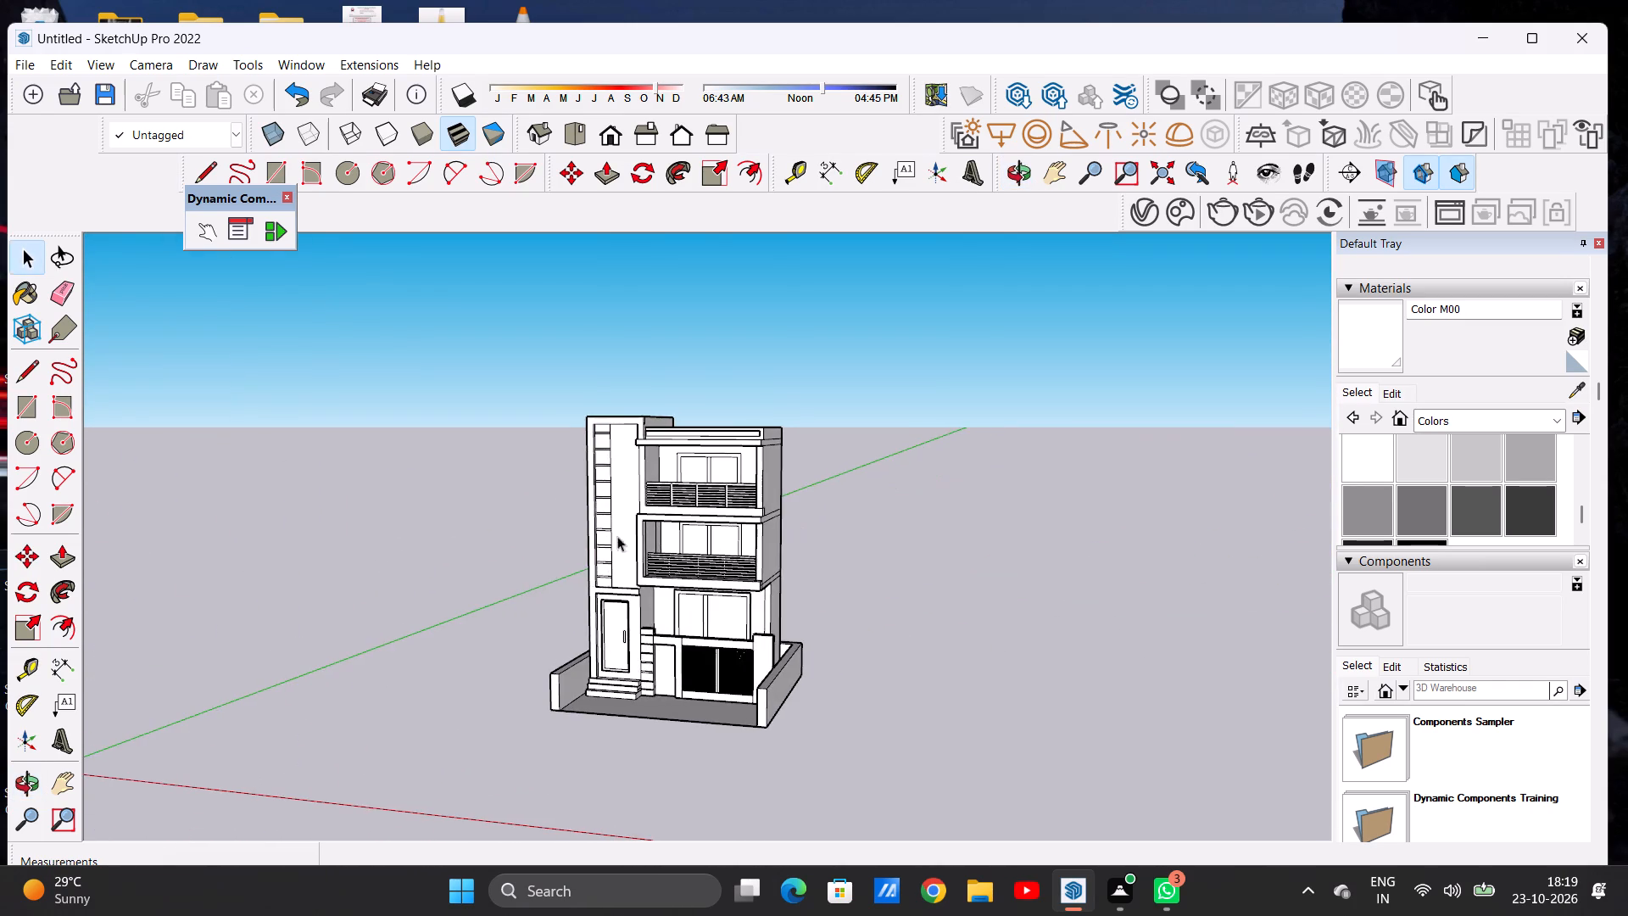
Paint the underside of the roof slab over the top-floor balcony with the white Color M00 material.
middle_click_drag(534, 536, 633, 544)
scroll(721, 432, "up", 14)
middle_click_drag(686, 482, 595, 301)
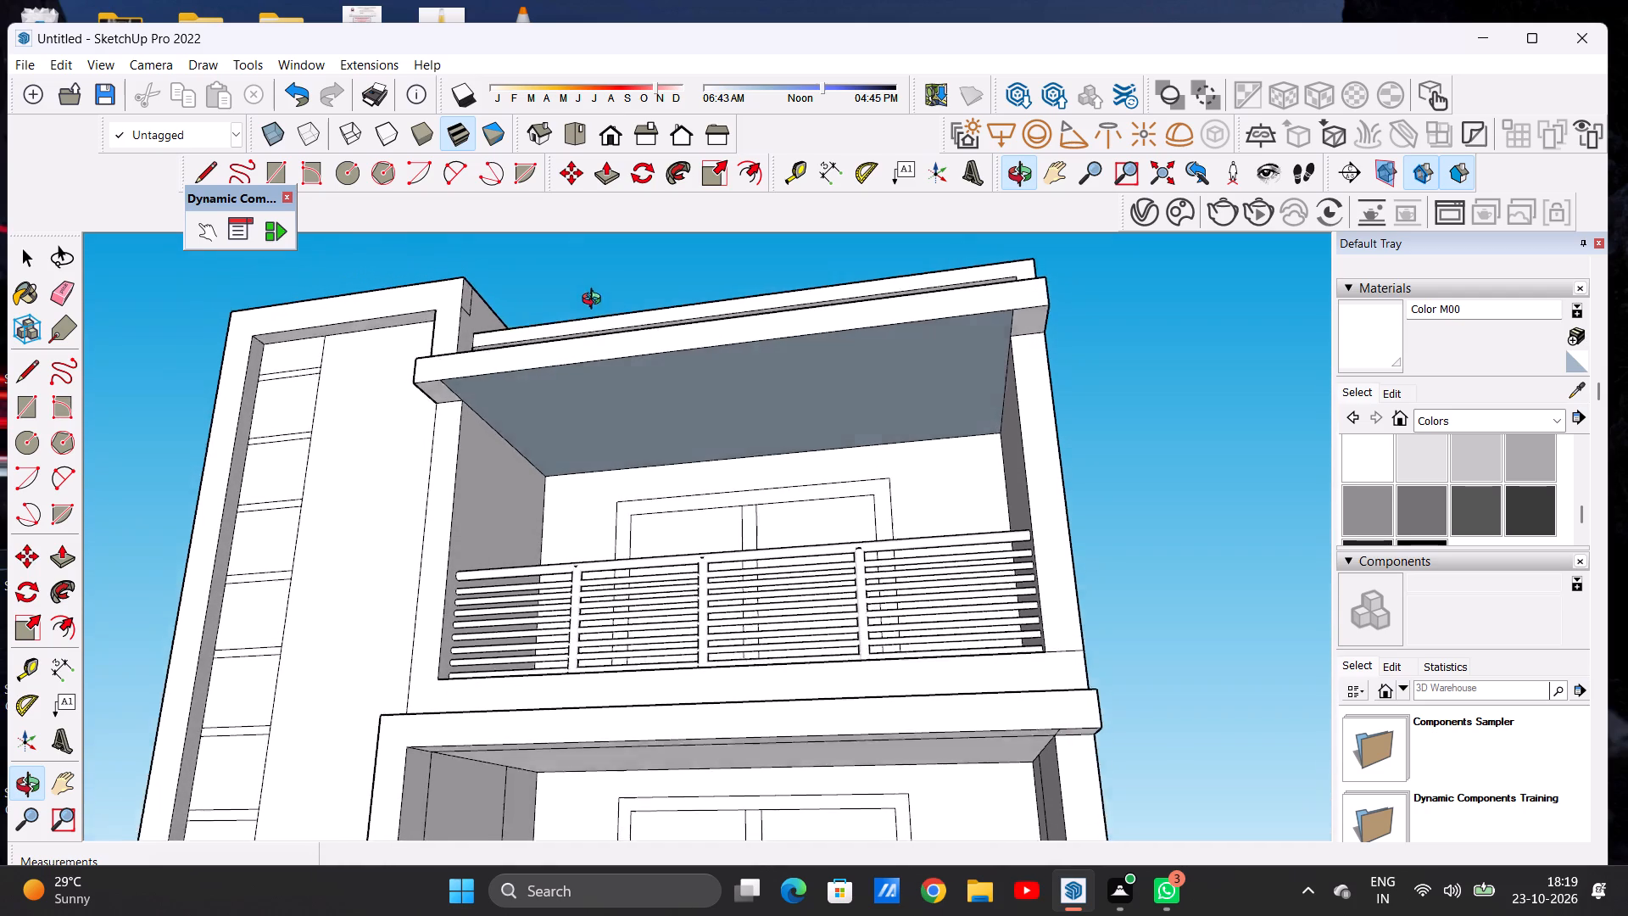
middle_click_drag(595, 301, 605, 273)
scroll(611, 268, "up", 1)
scroll(684, 328, "up", 1)
scroll(764, 474, "up", 1)
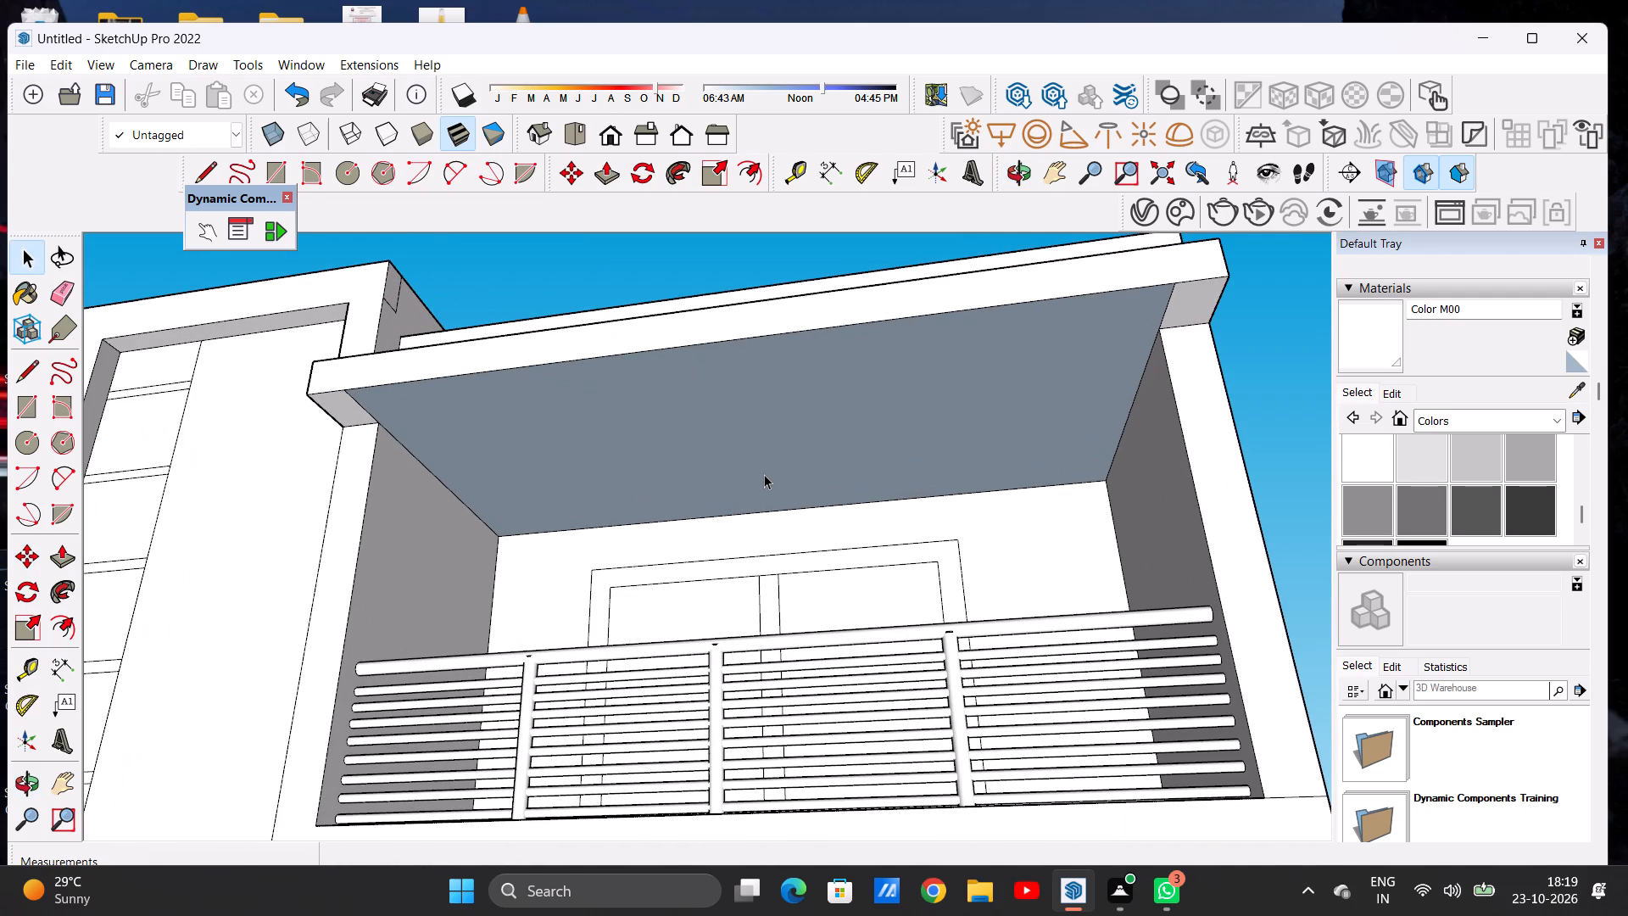
scroll(778, 419, "down", 4)
middle_click_drag(763, 444, 764, 442)
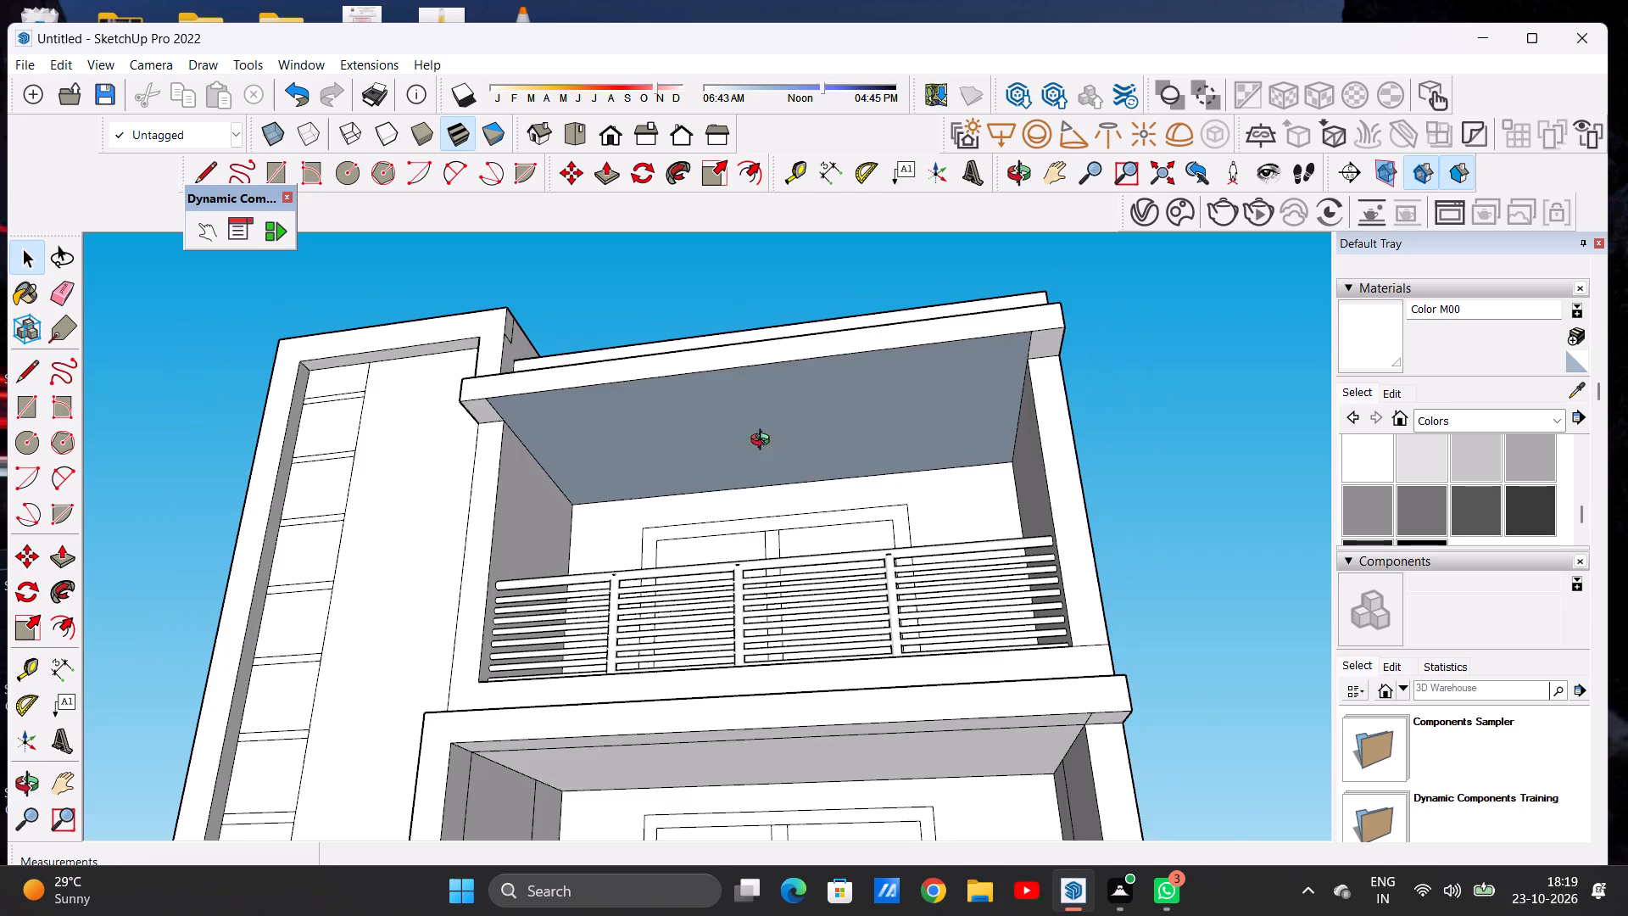
middle_click_drag(764, 442, 808, 402)
scroll(811, 400, "up", 3)
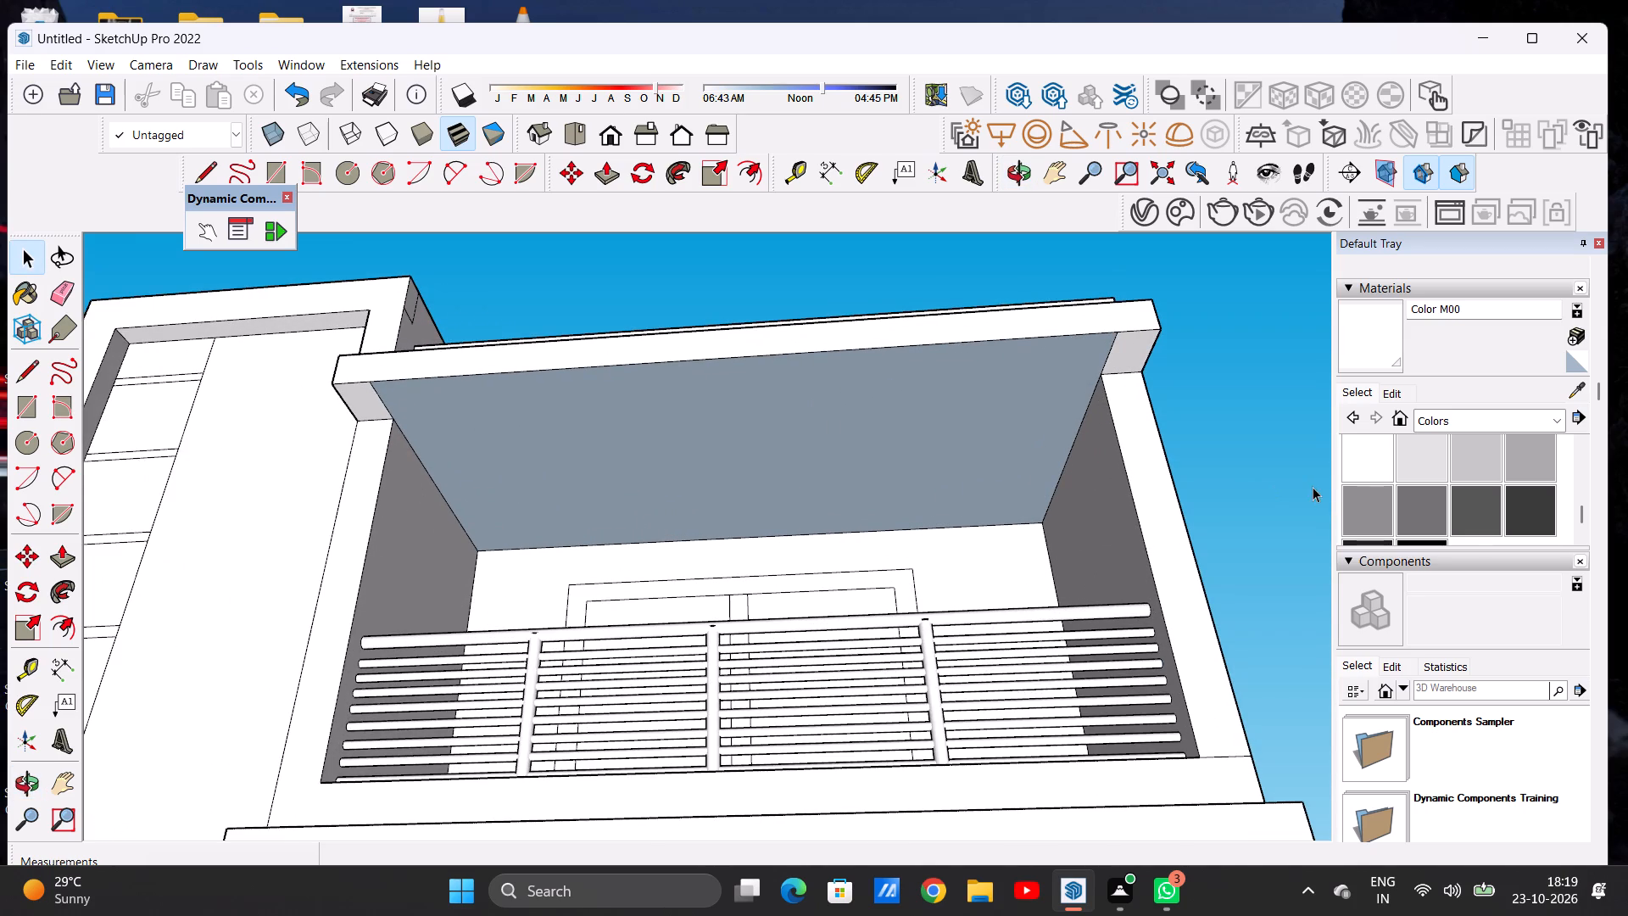
left_click(1357, 452)
left_click(926, 431)
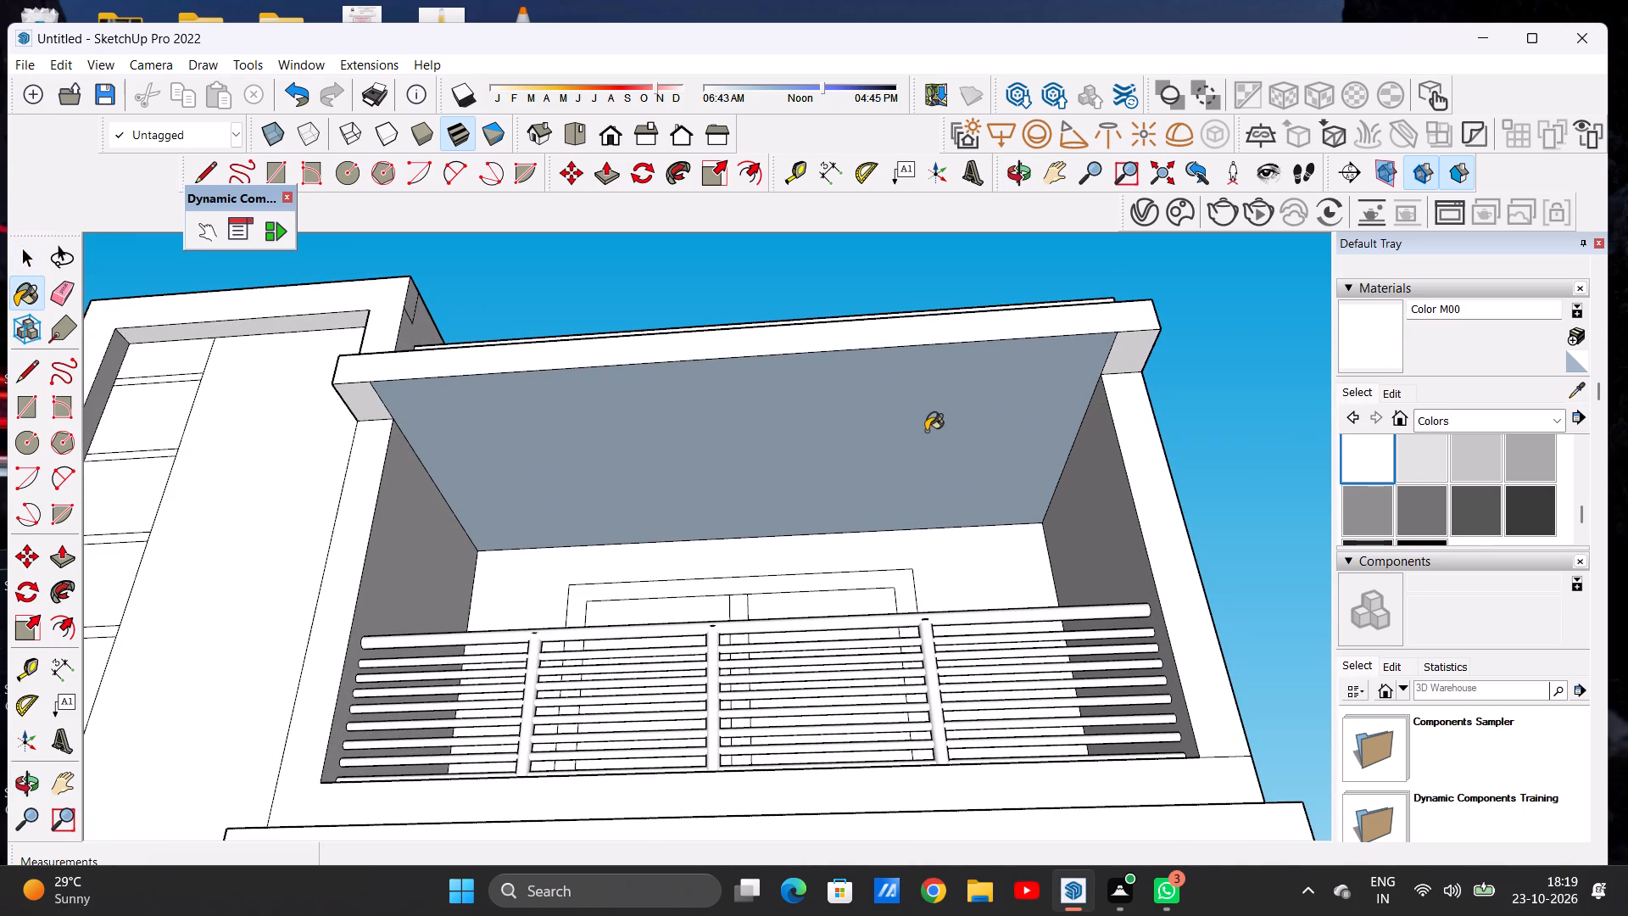
key("space")
Examine the whole house from the front, side, rear and above, checking the balconies, roofs, front yard and boundary wall.
scroll(827, 418, "down", 10)
middle_click_drag(852, 406, 846, 423)
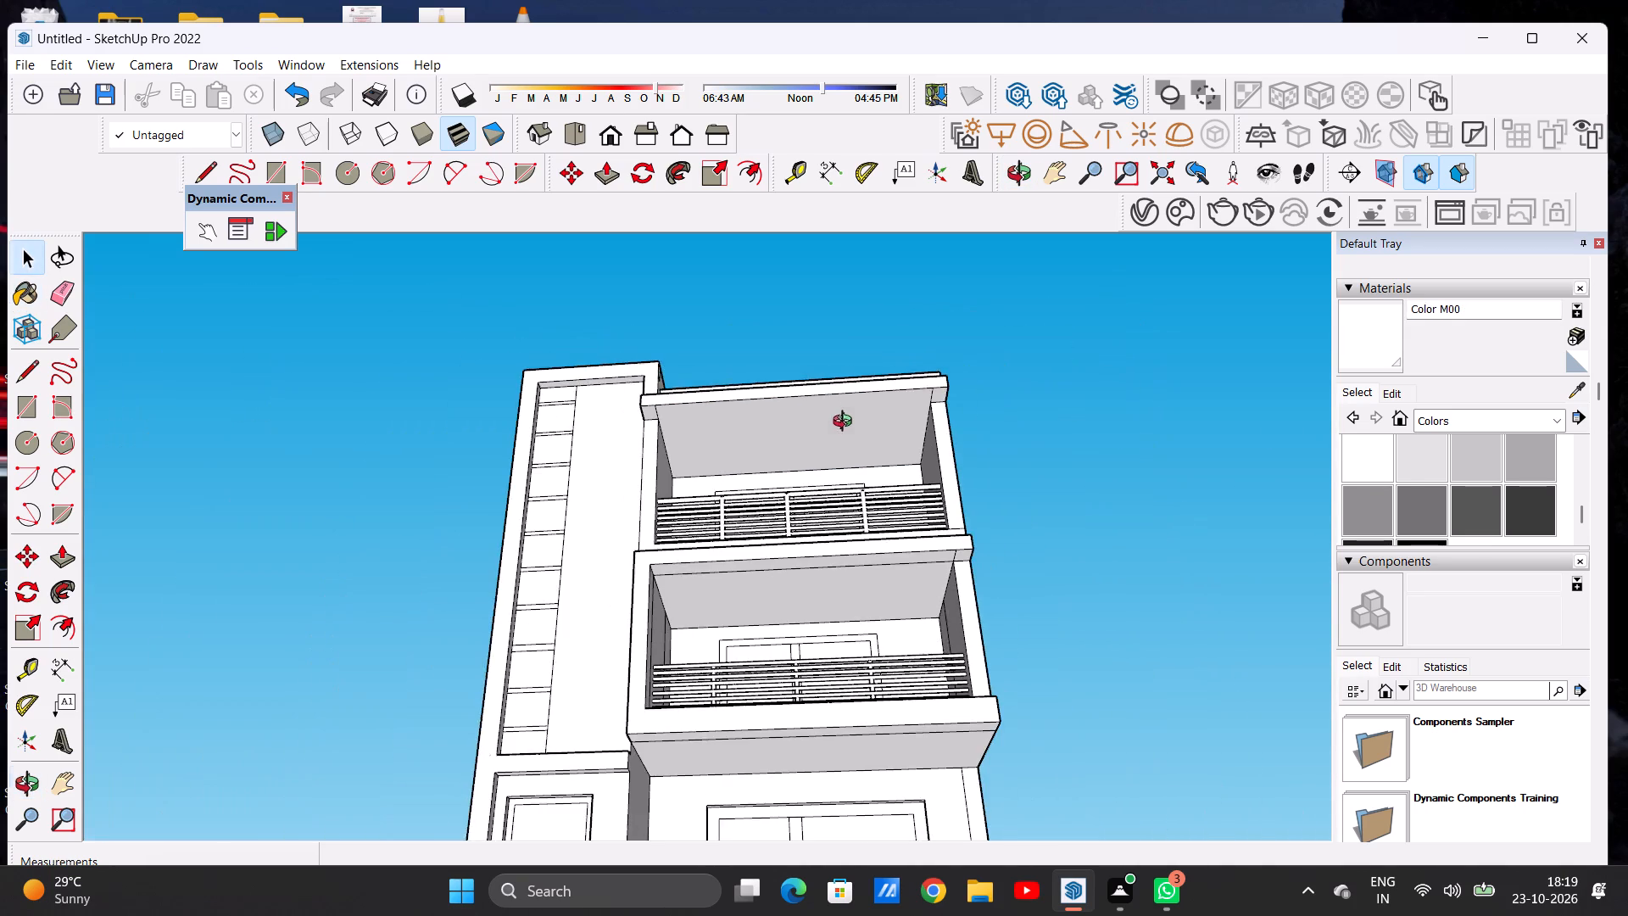
middle_click_drag(846, 423, 861, 679)
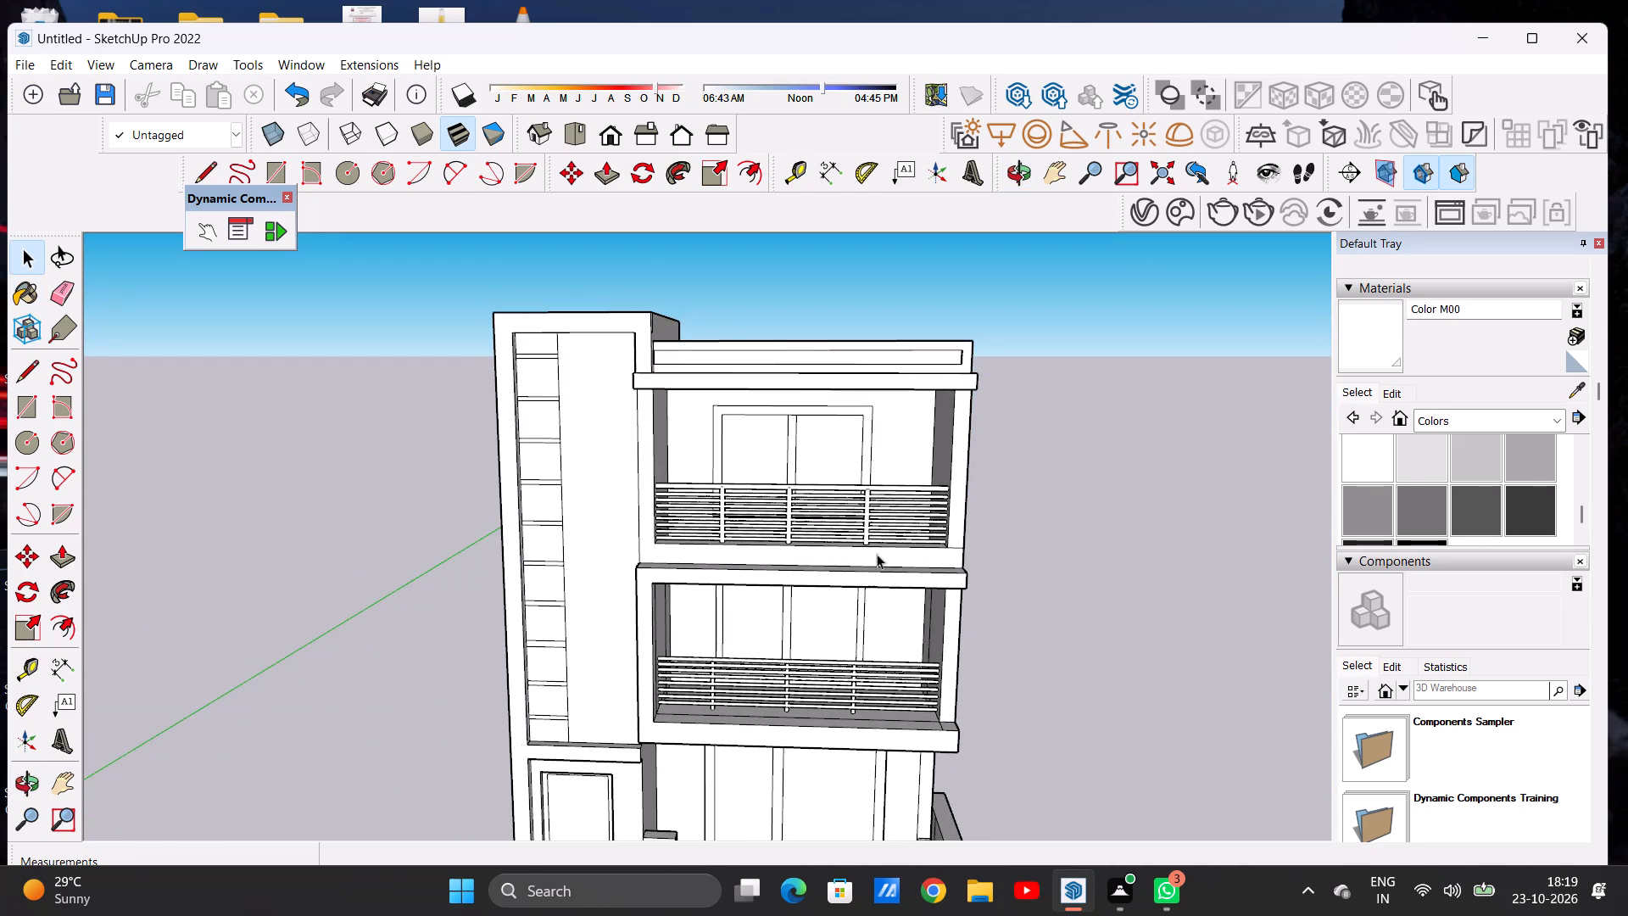
scroll(893, 544, "down", 9)
scroll(912, 634, "up", 4)
scroll(902, 651, "down", 1)
scroll(900, 653, "up", 2)
middle_click_drag(873, 660, 719, 631)
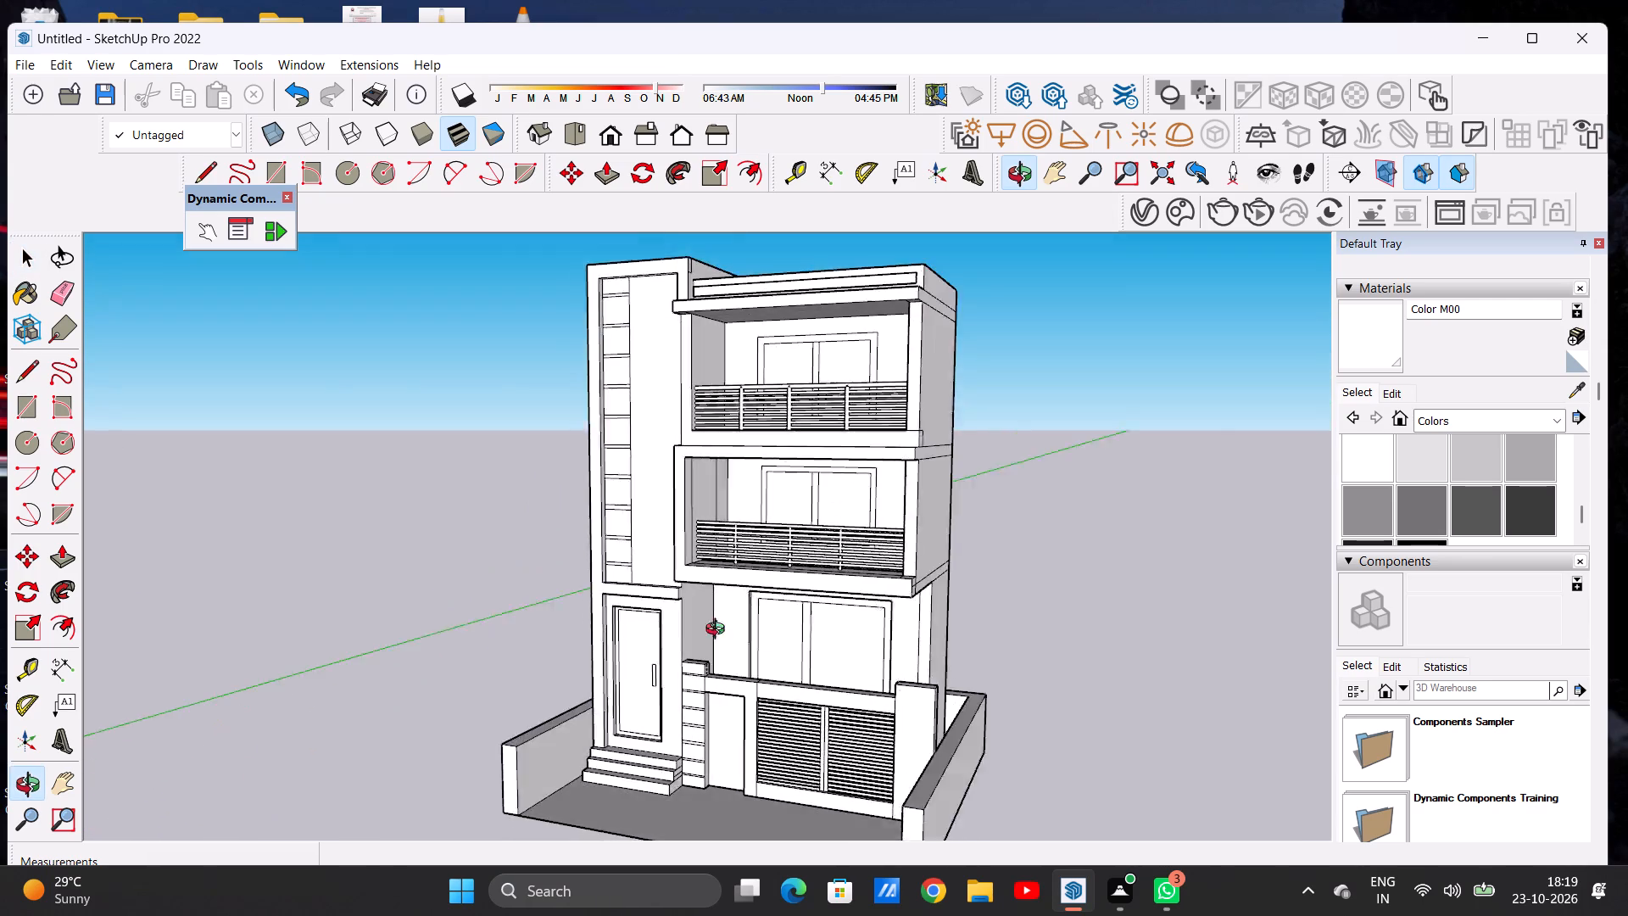
middle_click_drag(719, 631, 850, 638)
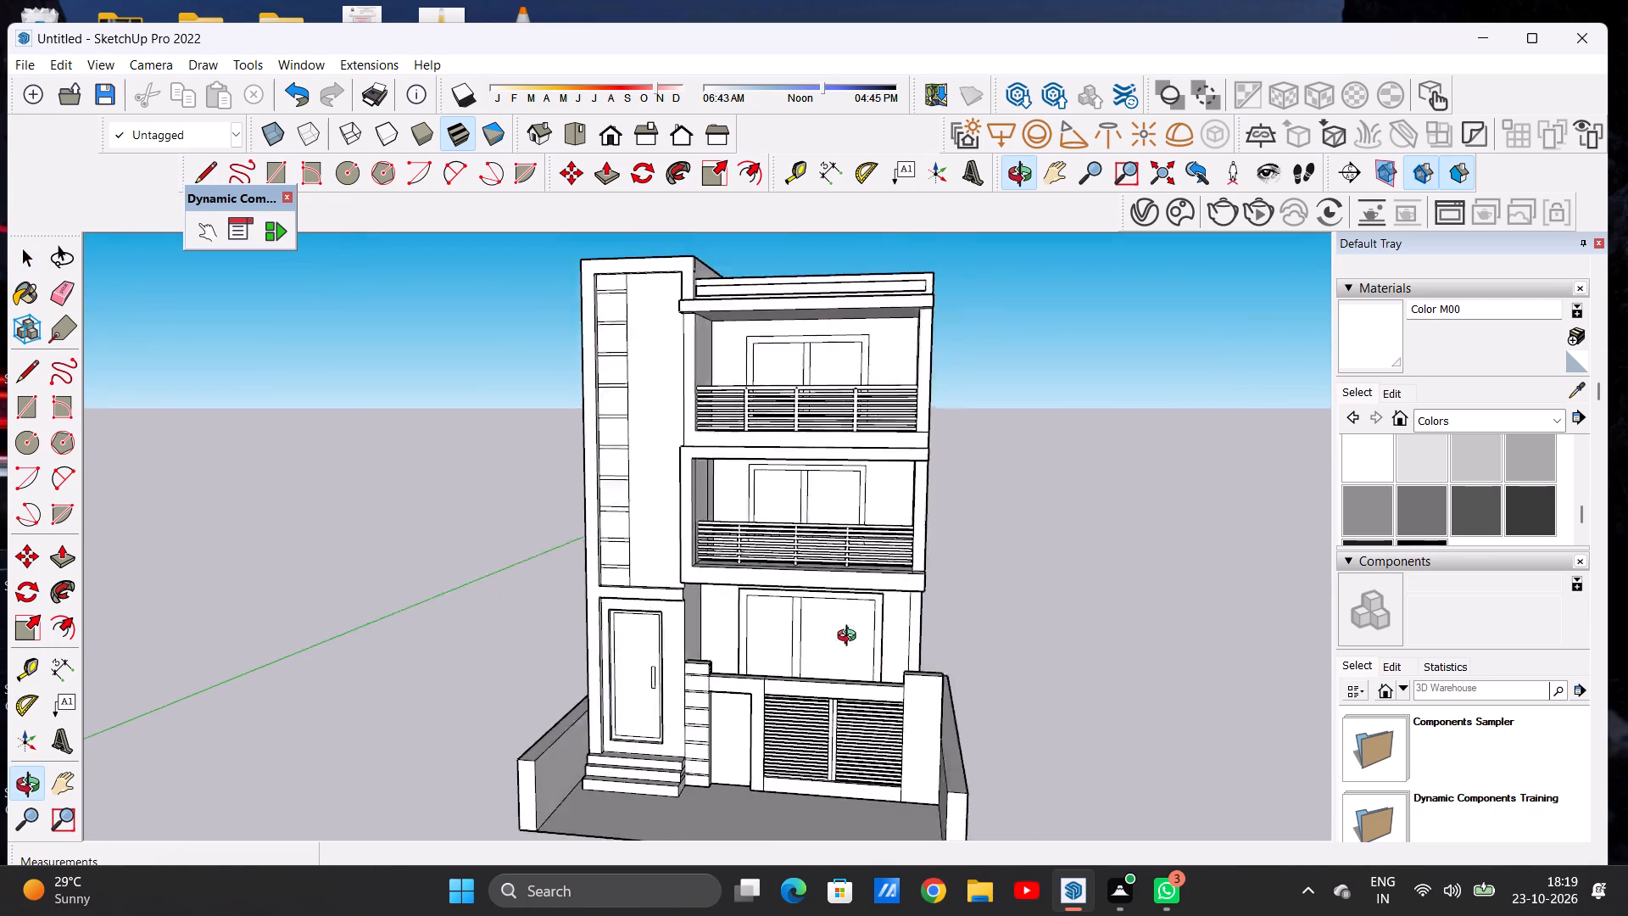
middle_click_drag(850, 638, 900, 622)
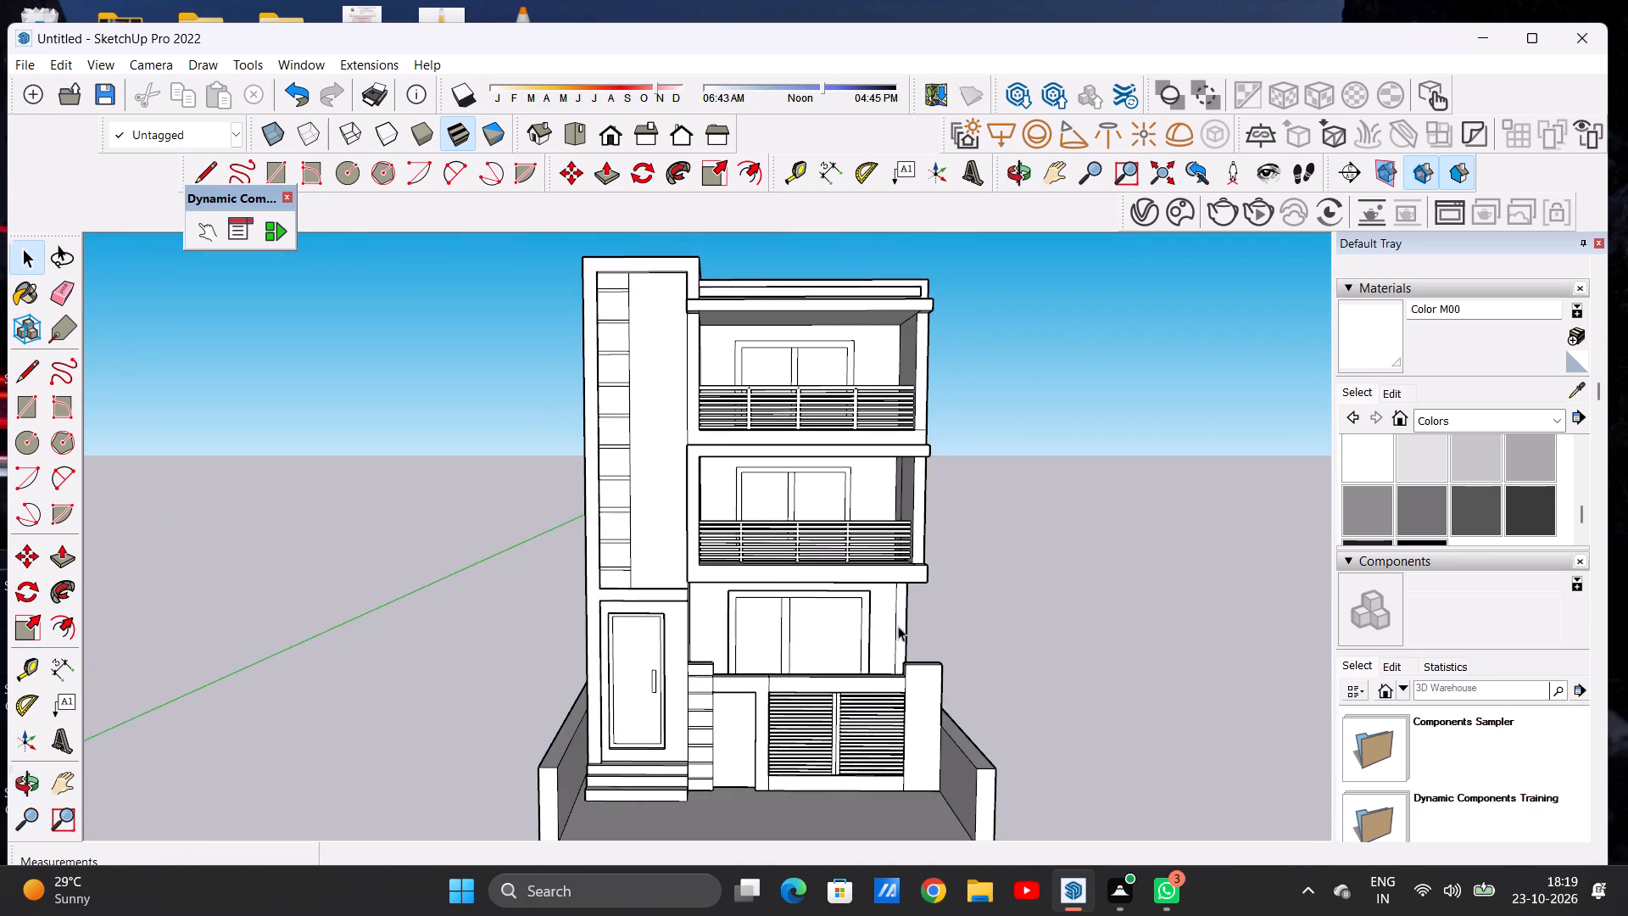
scroll(783, 671, "down", 4)
middle_click_drag(845, 729, 812, 811)
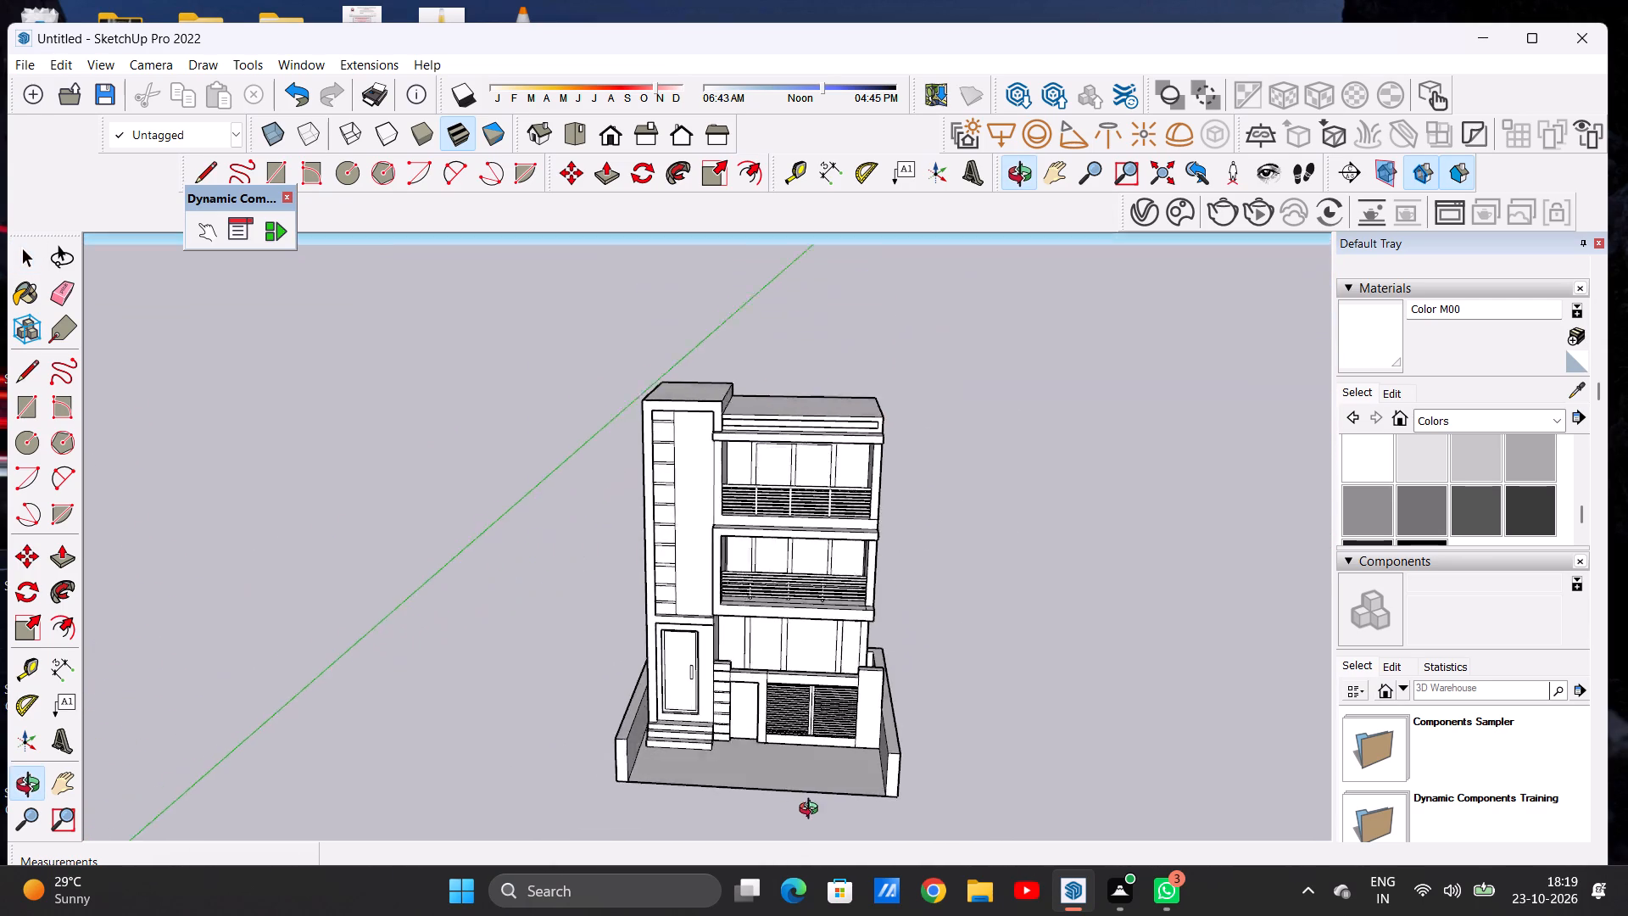
middle_click_drag(812, 811, 819, 818)
scroll(840, 758, "up", 6)
middle_click_drag(926, 684, 595, 753)
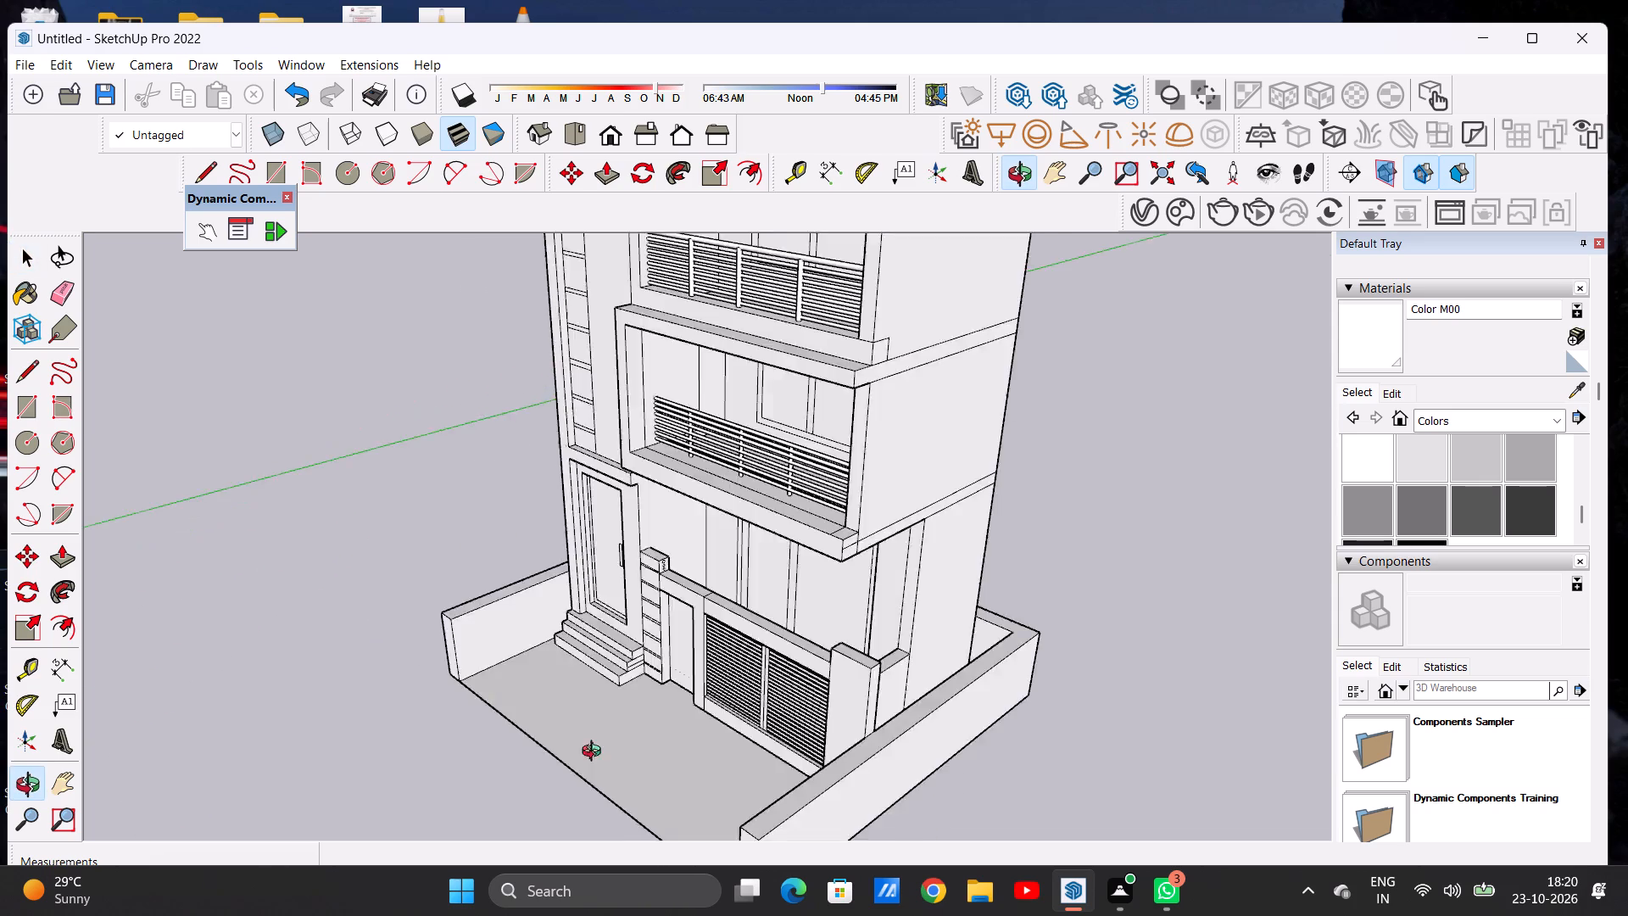
middle_click_drag(595, 753, 469, 774)
scroll(574, 607, "down", 5)
middle_click_drag(836, 644, 447, 761)
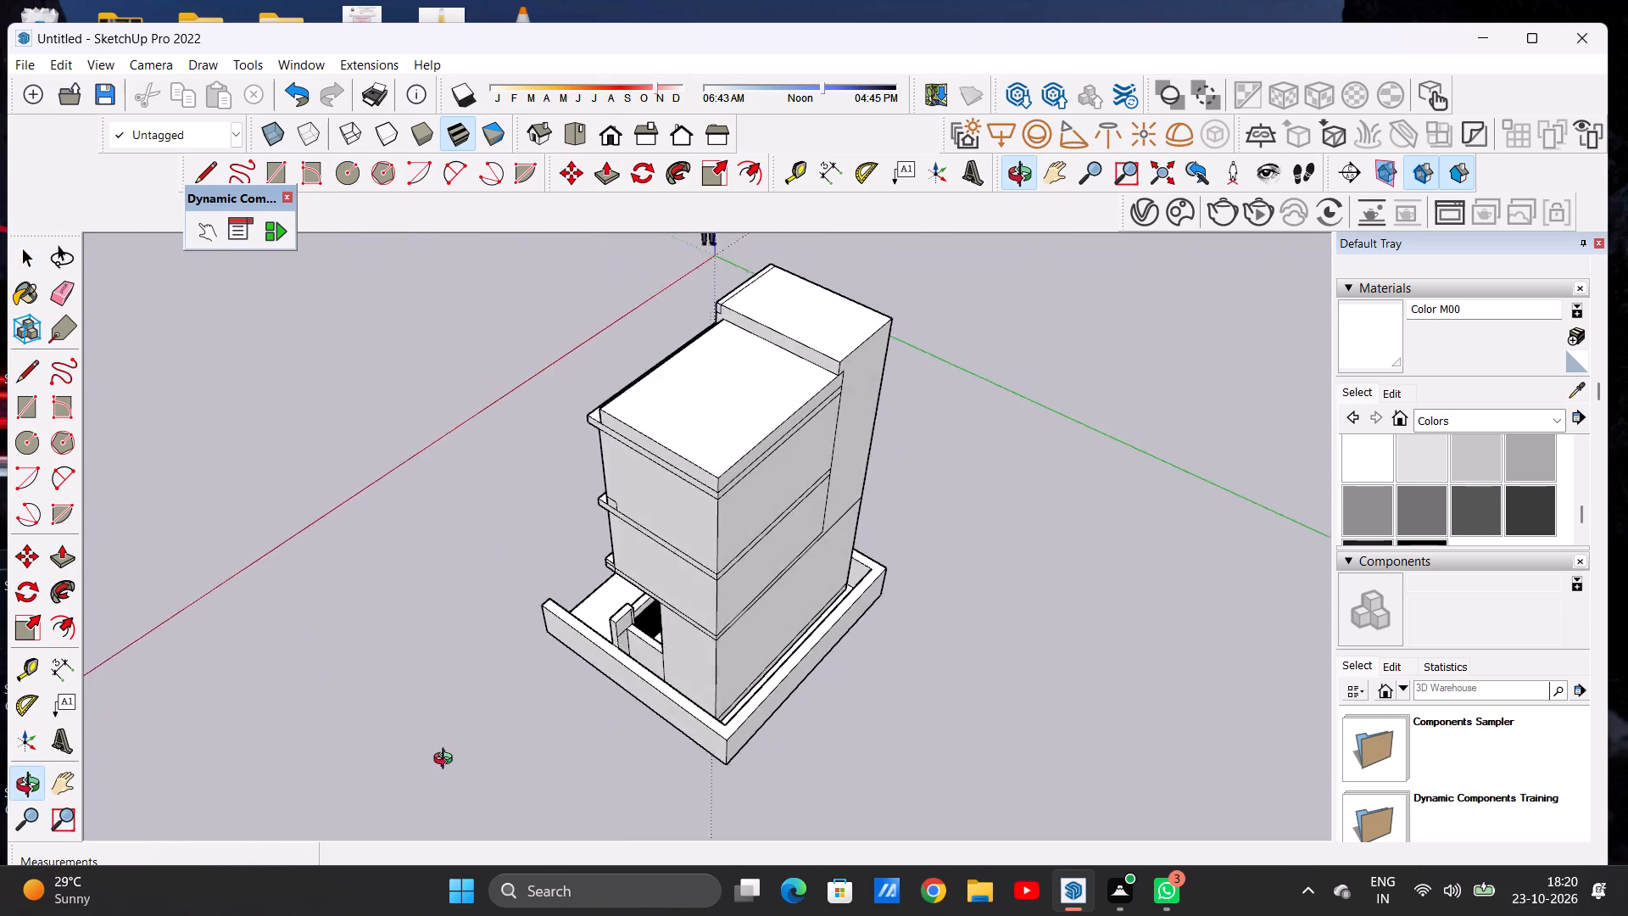
middle_click_drag(447, 761, 1026, 700)
middle_click(1026, 700)
middle_click_drag(592, 701, 835, 589)
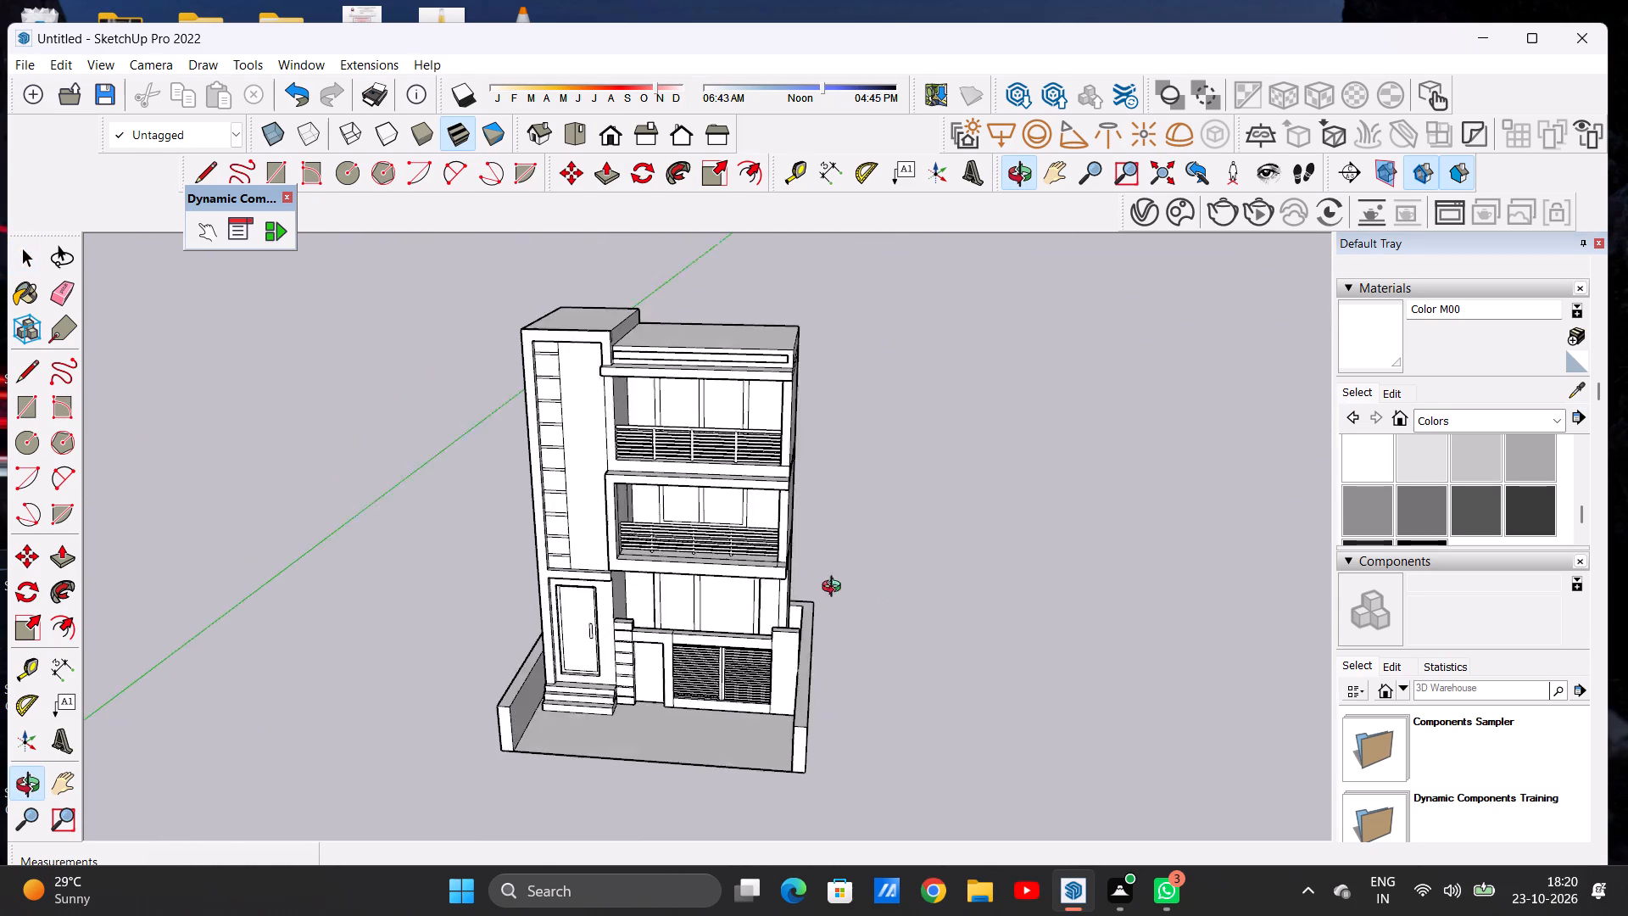
middle_click_drag(835, 589, 821, 634)
scroll(951, 640, "down", 4)
scroll(607, 596, "up", 1)
middle_click_drag(613, 589, 628, 501)
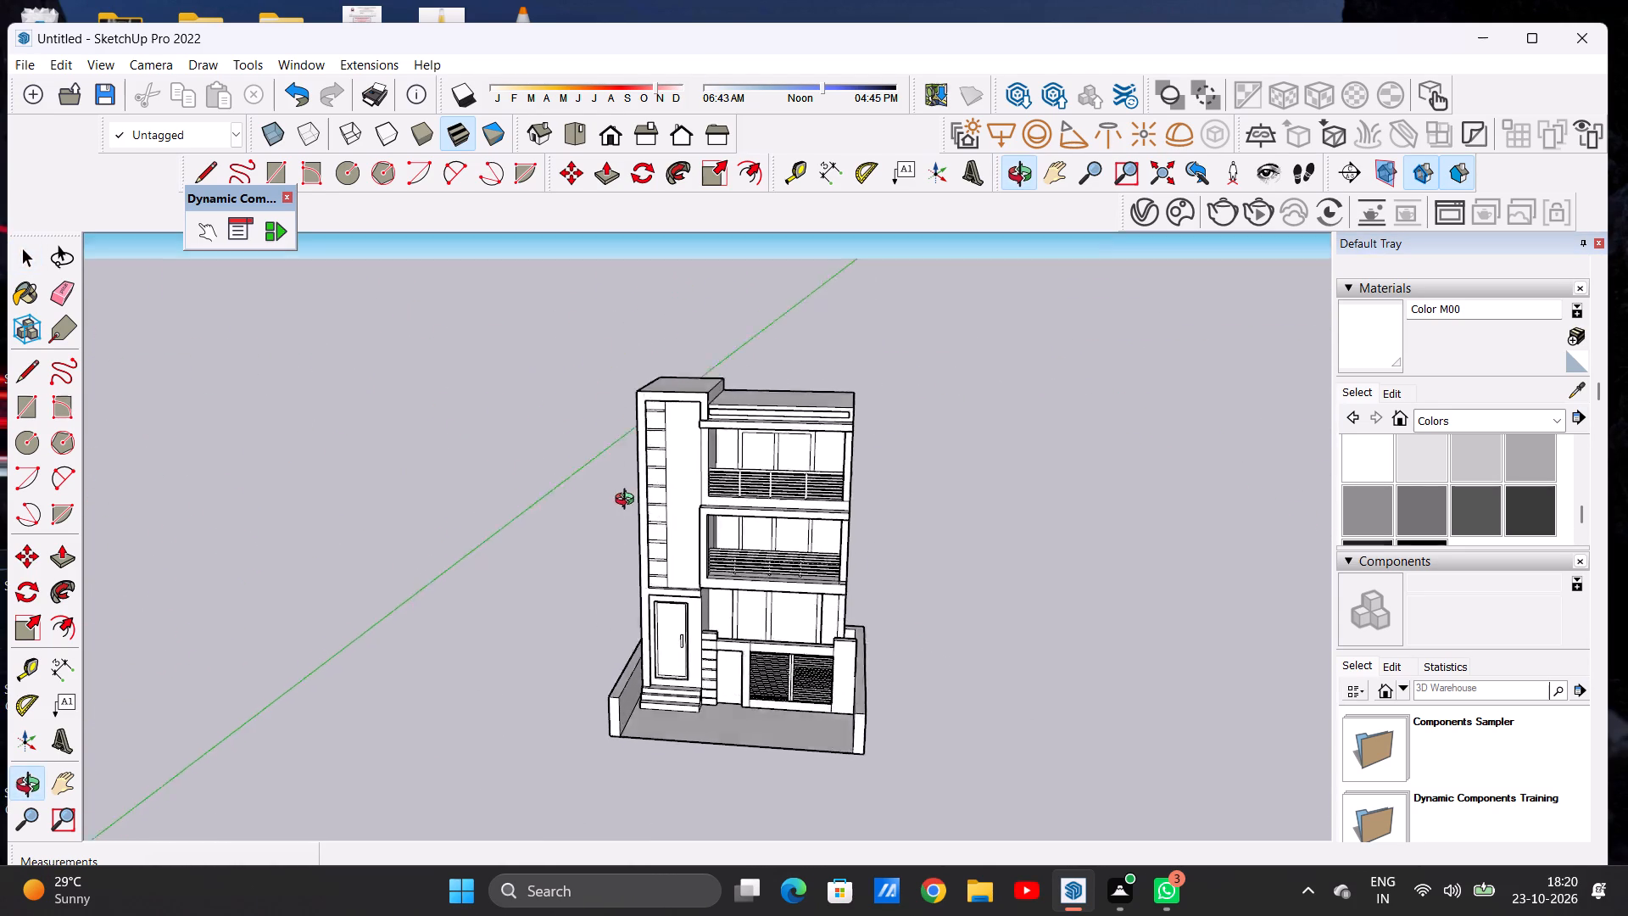
middle_click_drag(628, 501, 631, 472)
scroll(762, 444, "up", 6)
scroll(718, 528, "down", 1)
scroll(718, 529, "up", 1)
scroll(718, 529, "down", 9)
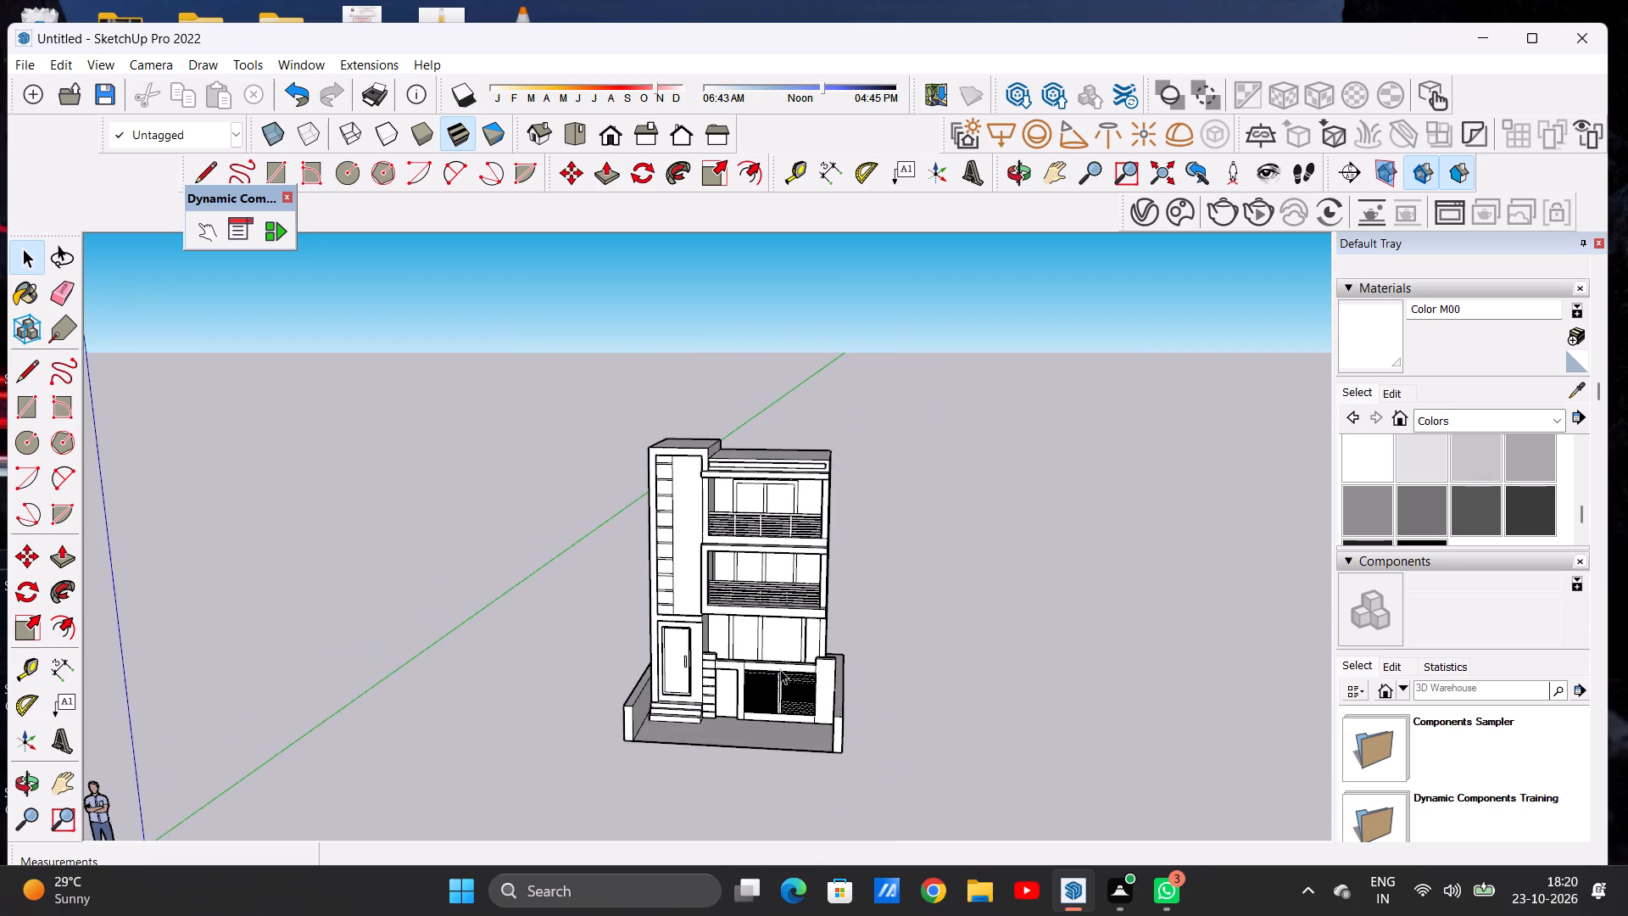
scroll(780, 690, "up", 5)
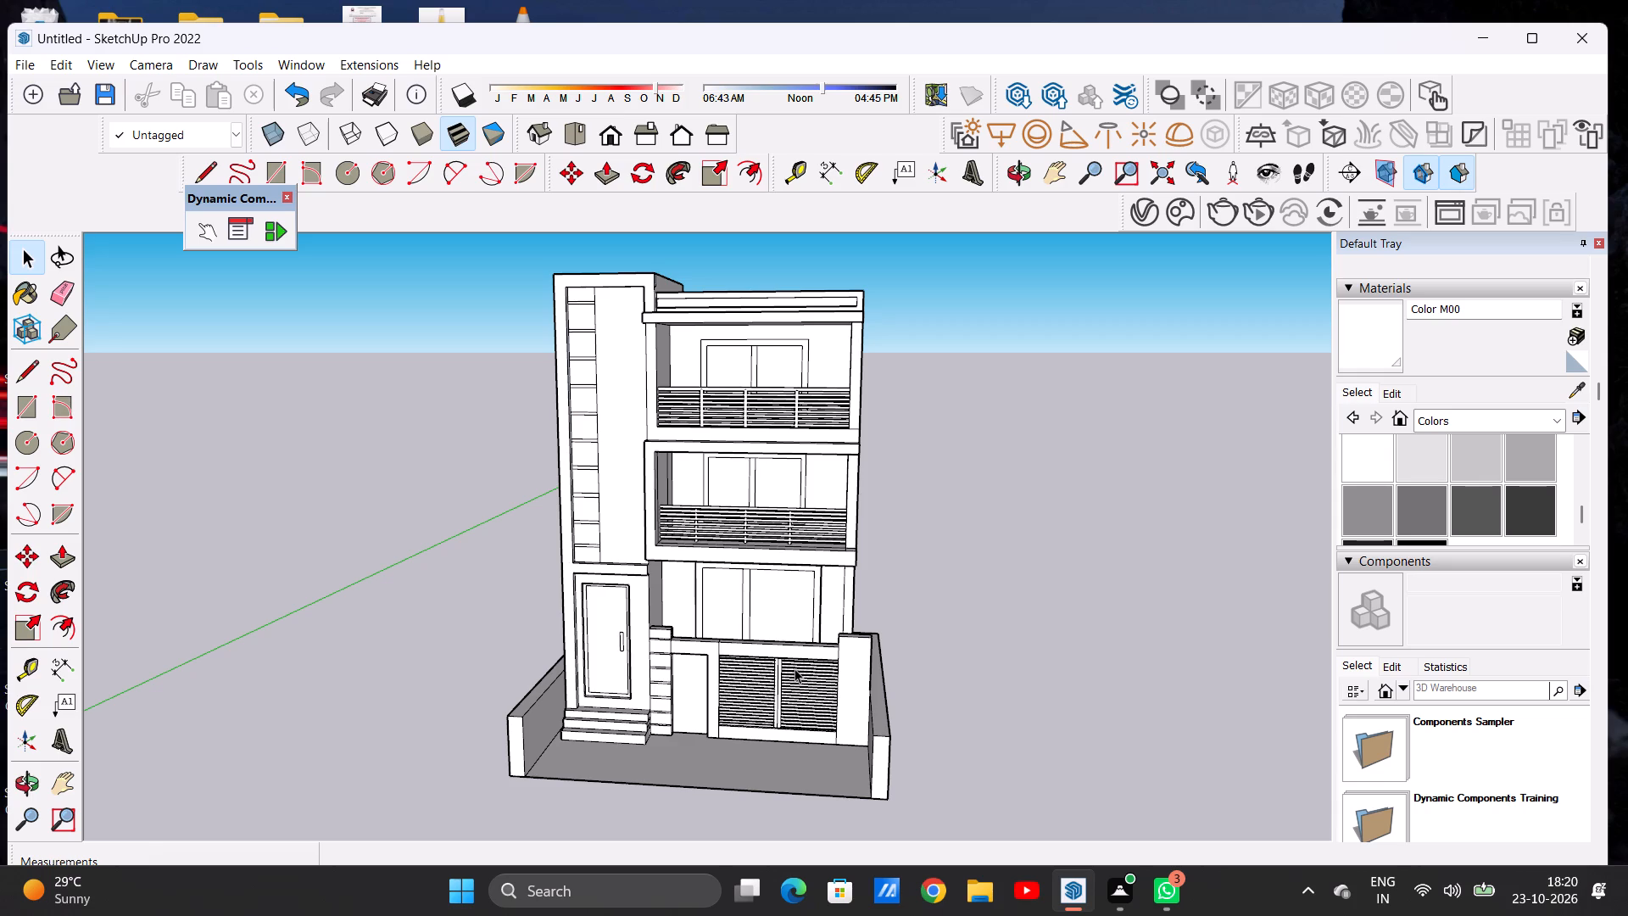
scroll(668, 573, "down", 9)
scroll(682, 496, "up", 2)
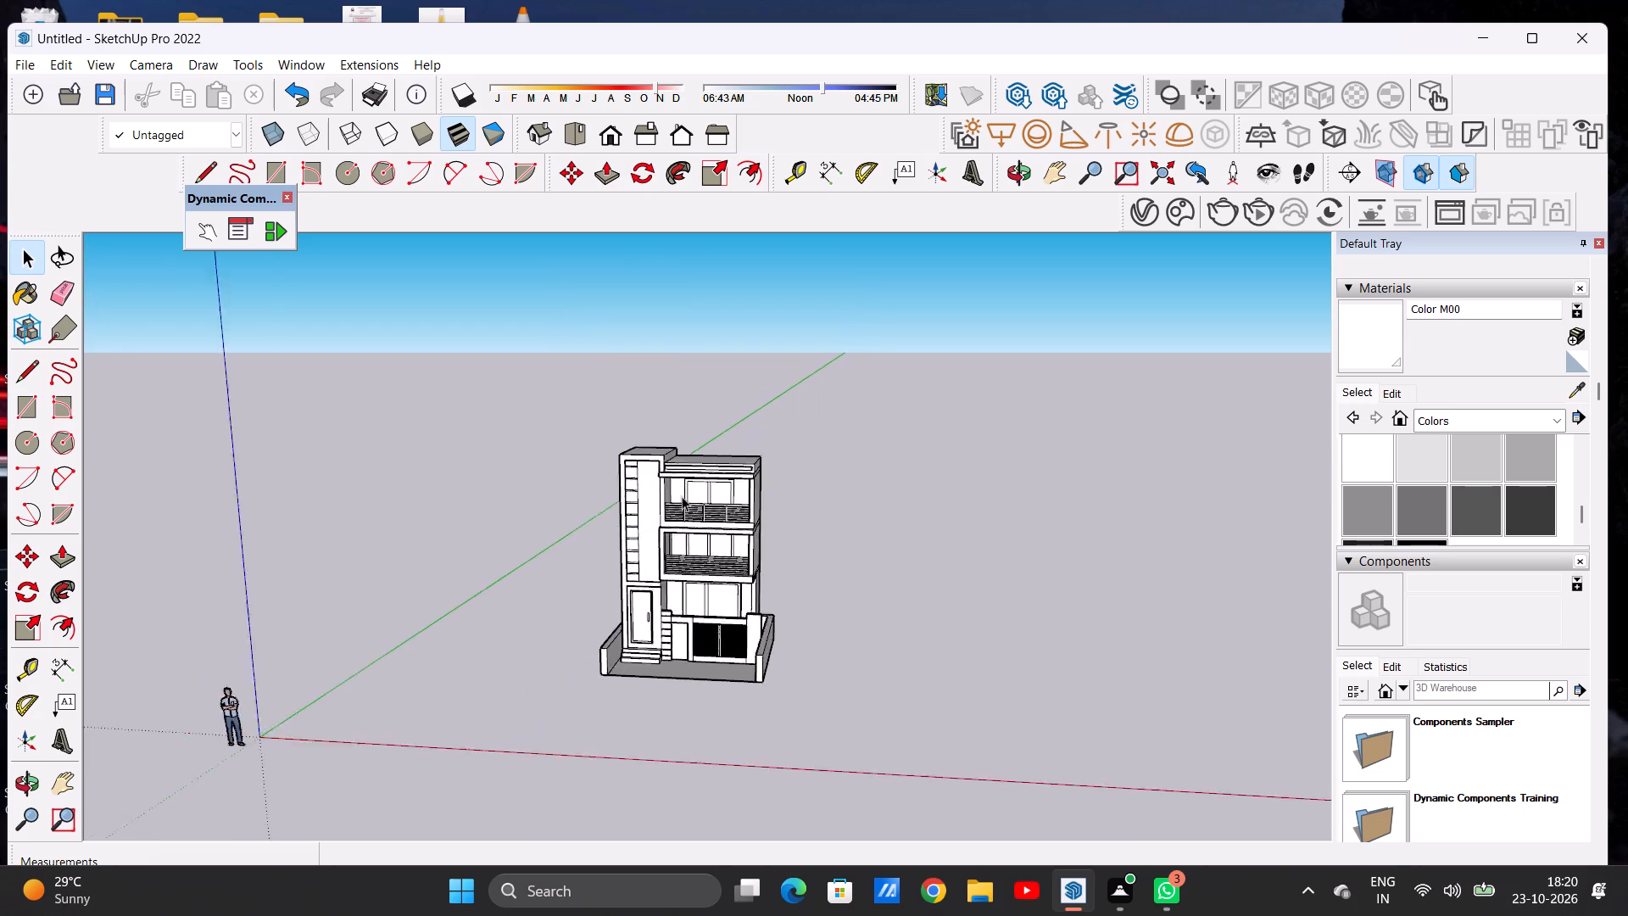
scroll(682, 496, "up", 4)
middle_click_drag(634, 549, 676, 589)
scroll(680, 740, "up", 3)
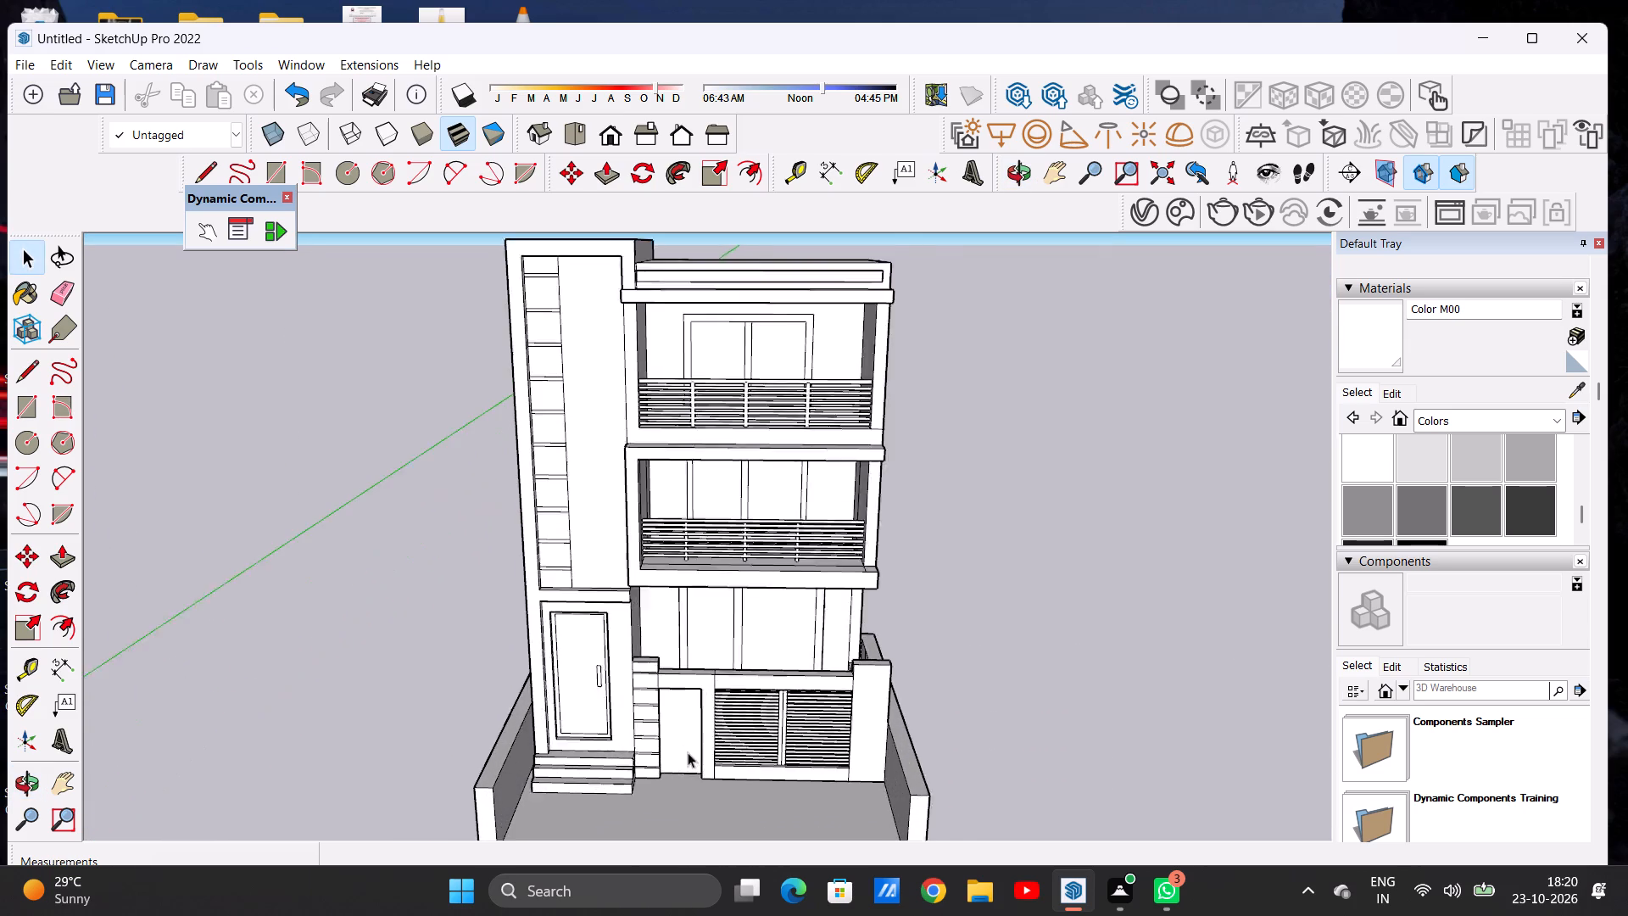
scroll(688, 752, "up", 2)
scroll(679, 489, "down", 4)
middle_click_drag(912, 525, 877, 533)
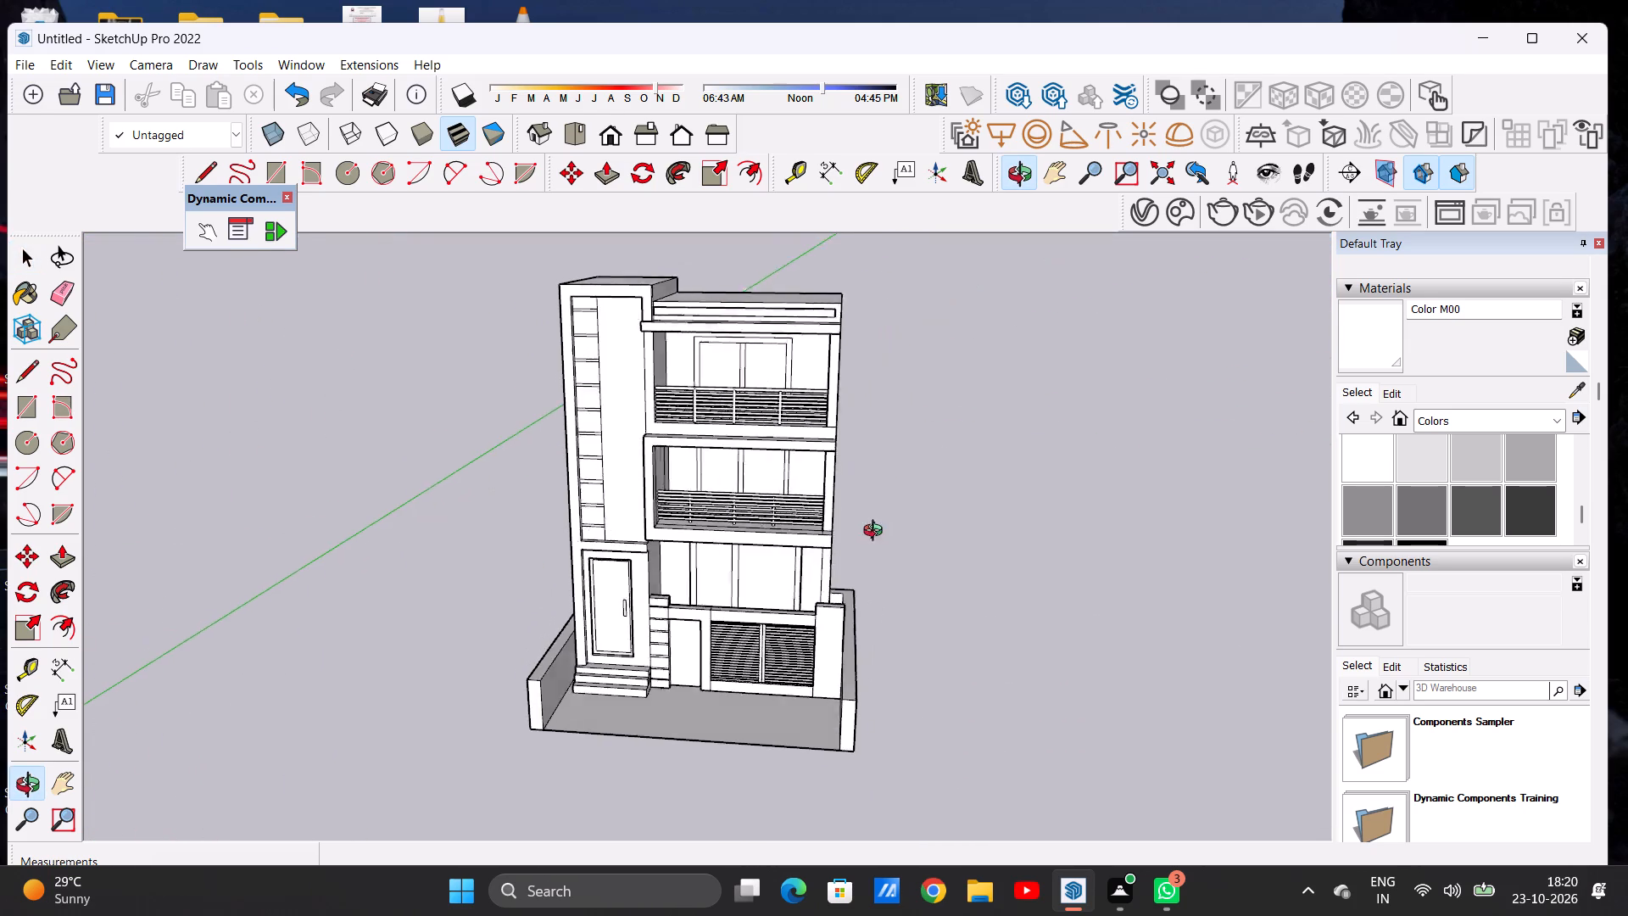
middle_click_drag(877, 533, 895, 529)
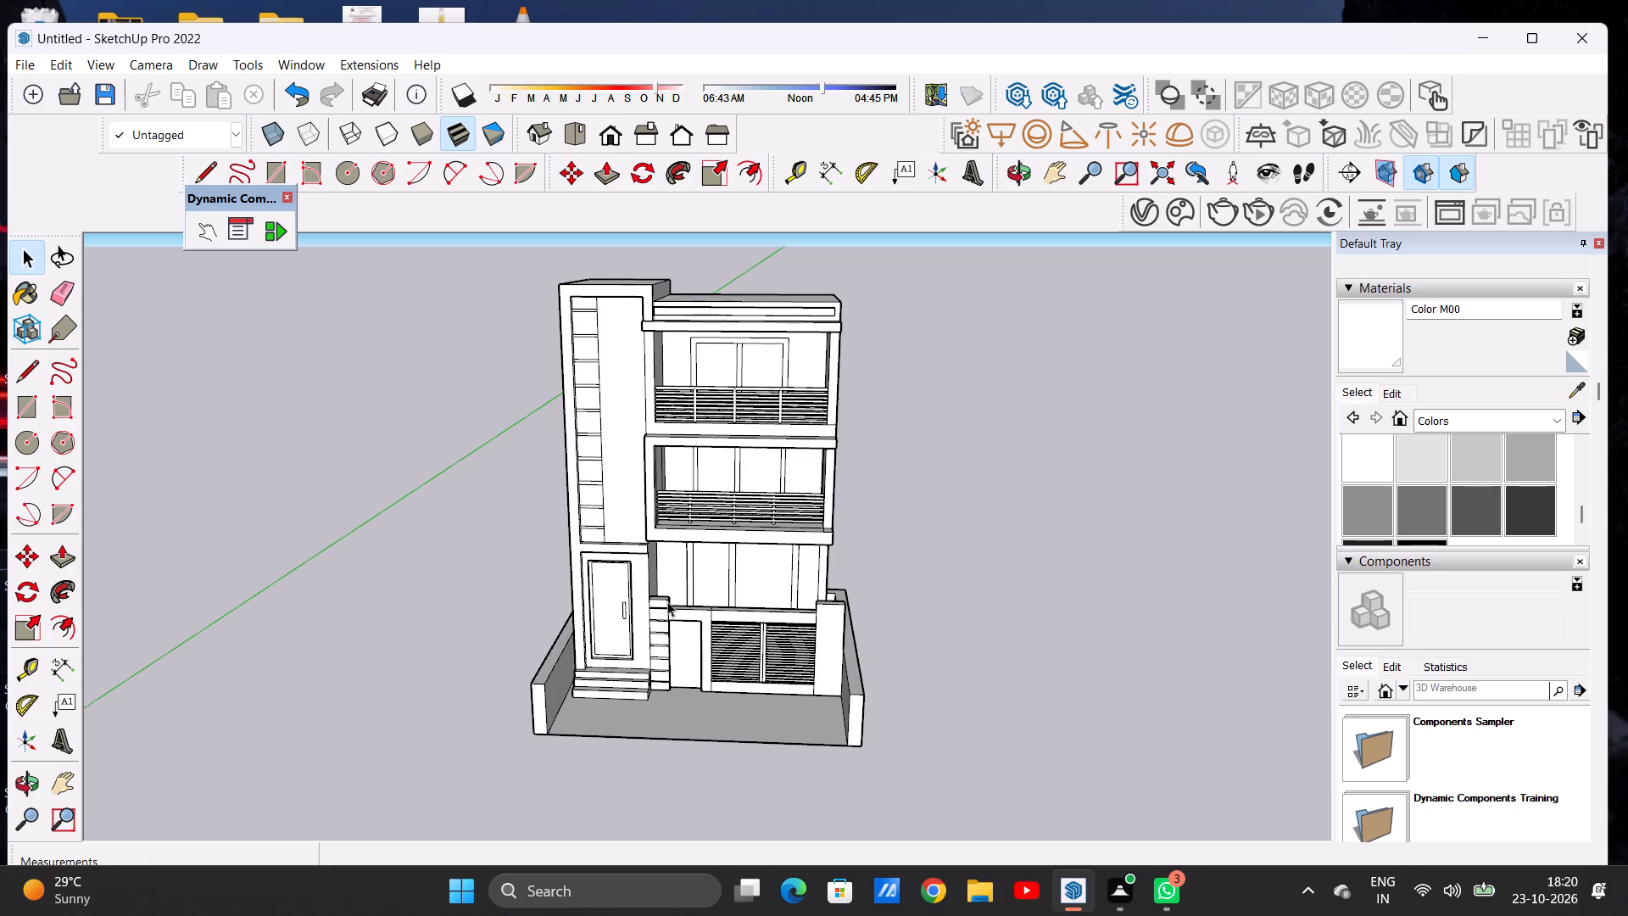
Push/Pull the top circle on the gate wall's stepped pillar about 9' 4" across to the opposite pillar as a round rail.
scroll(632, 617, "down", 5)
middle_click_drag(795, 614, 576, 592)
scroll(719, 584, "up", 7)
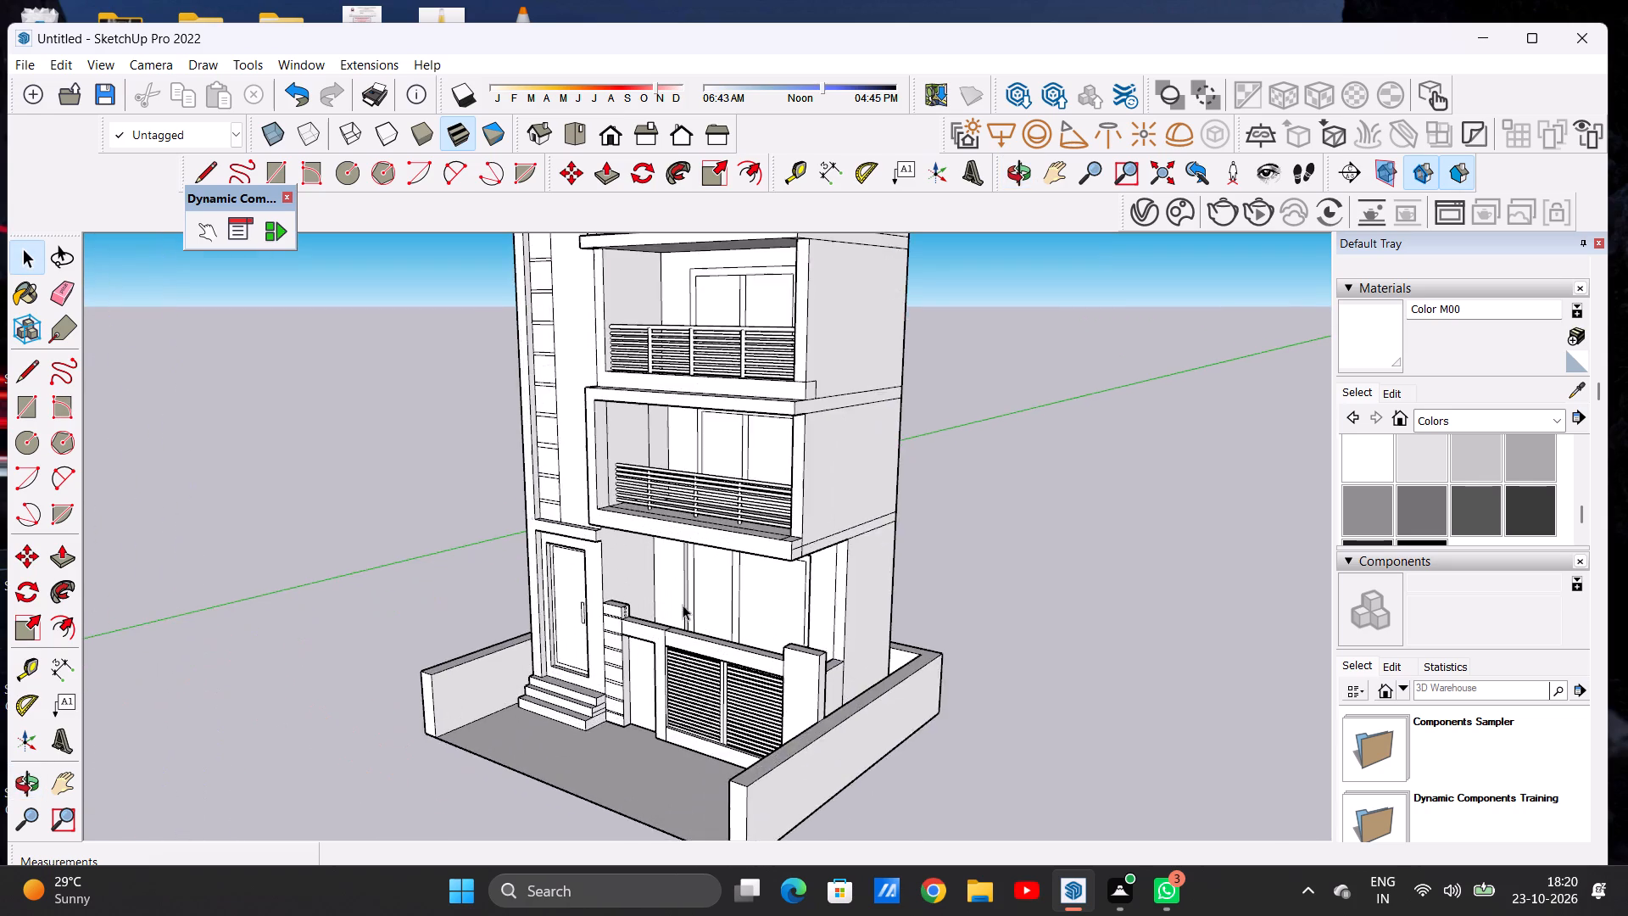
scroll(674, 610, "up", 13)
key("p")
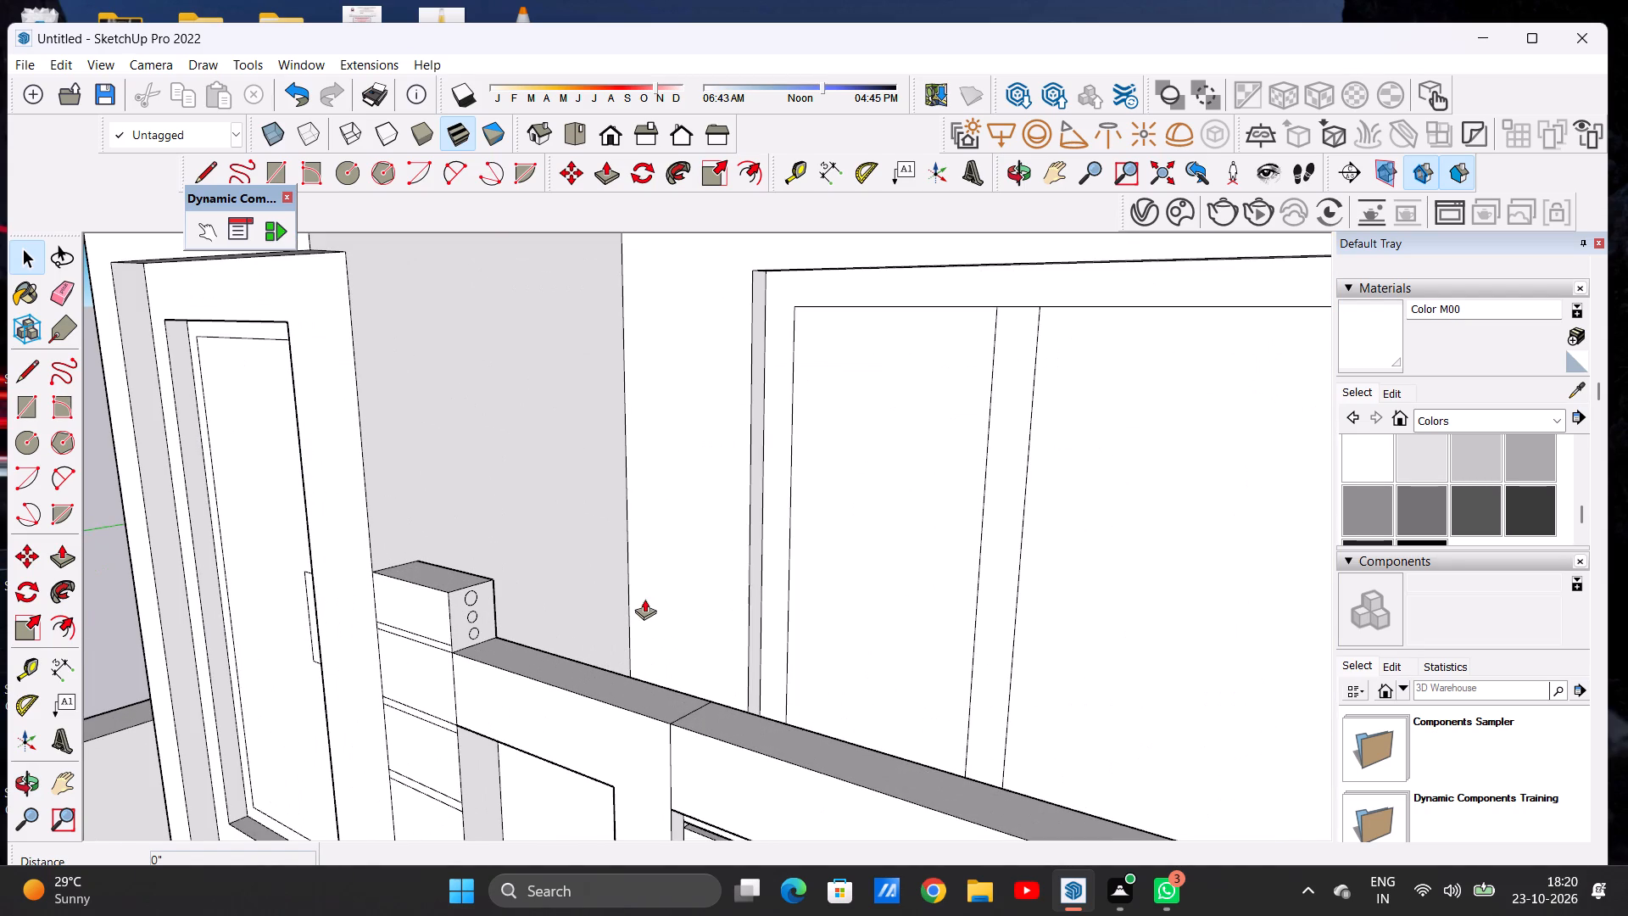
scroll(507, 589, "up", 14)
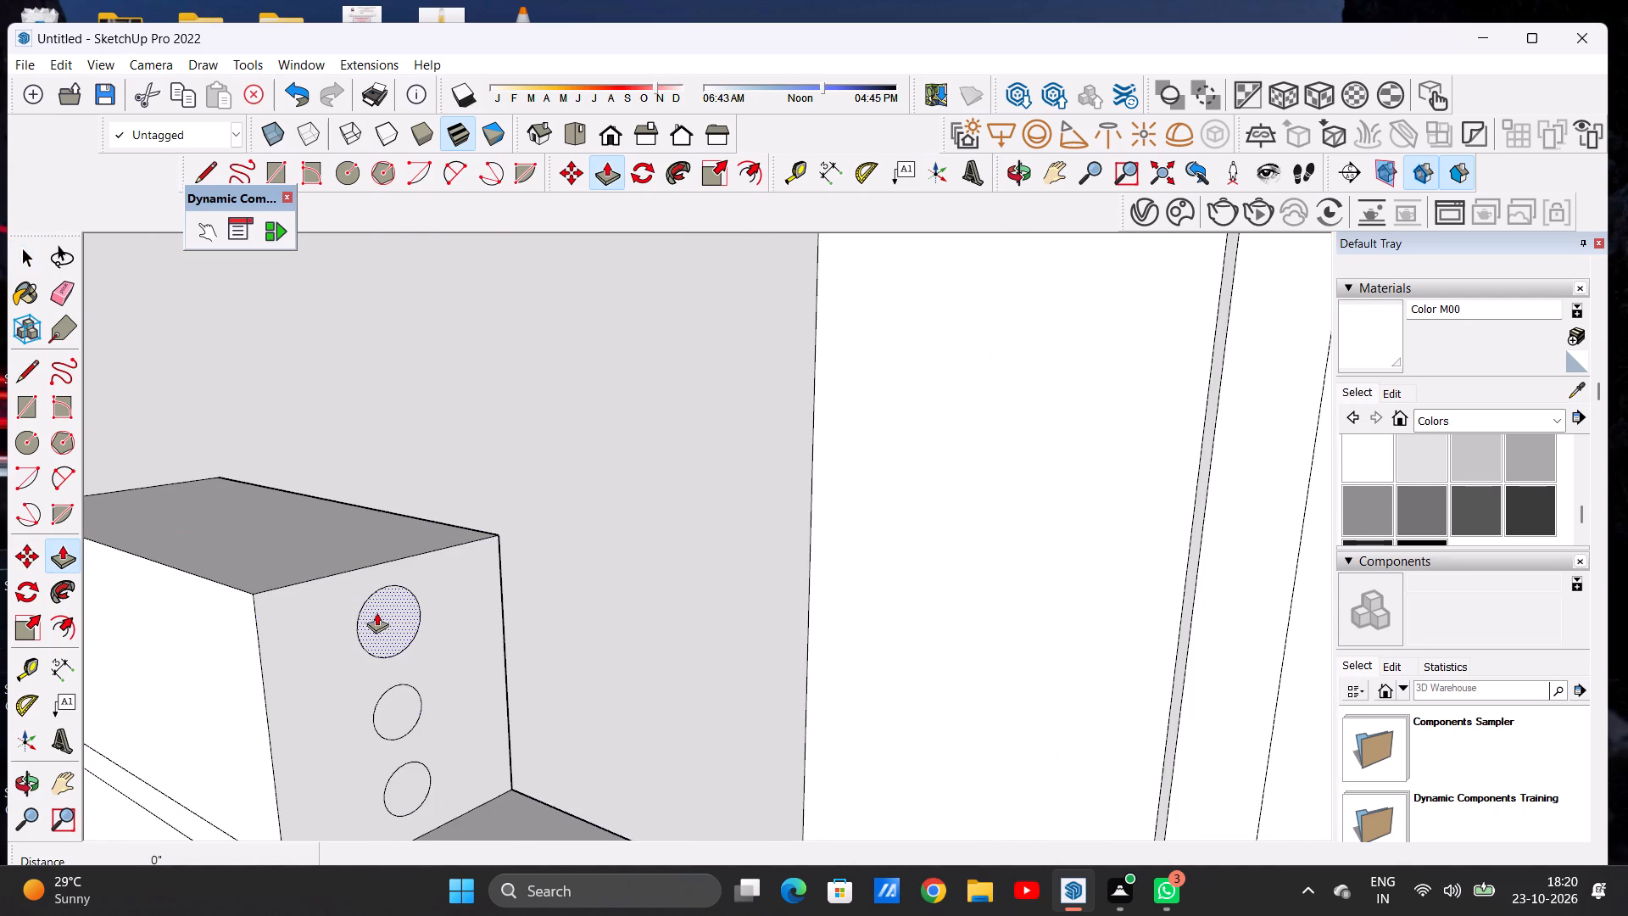
left_click(375, 612)
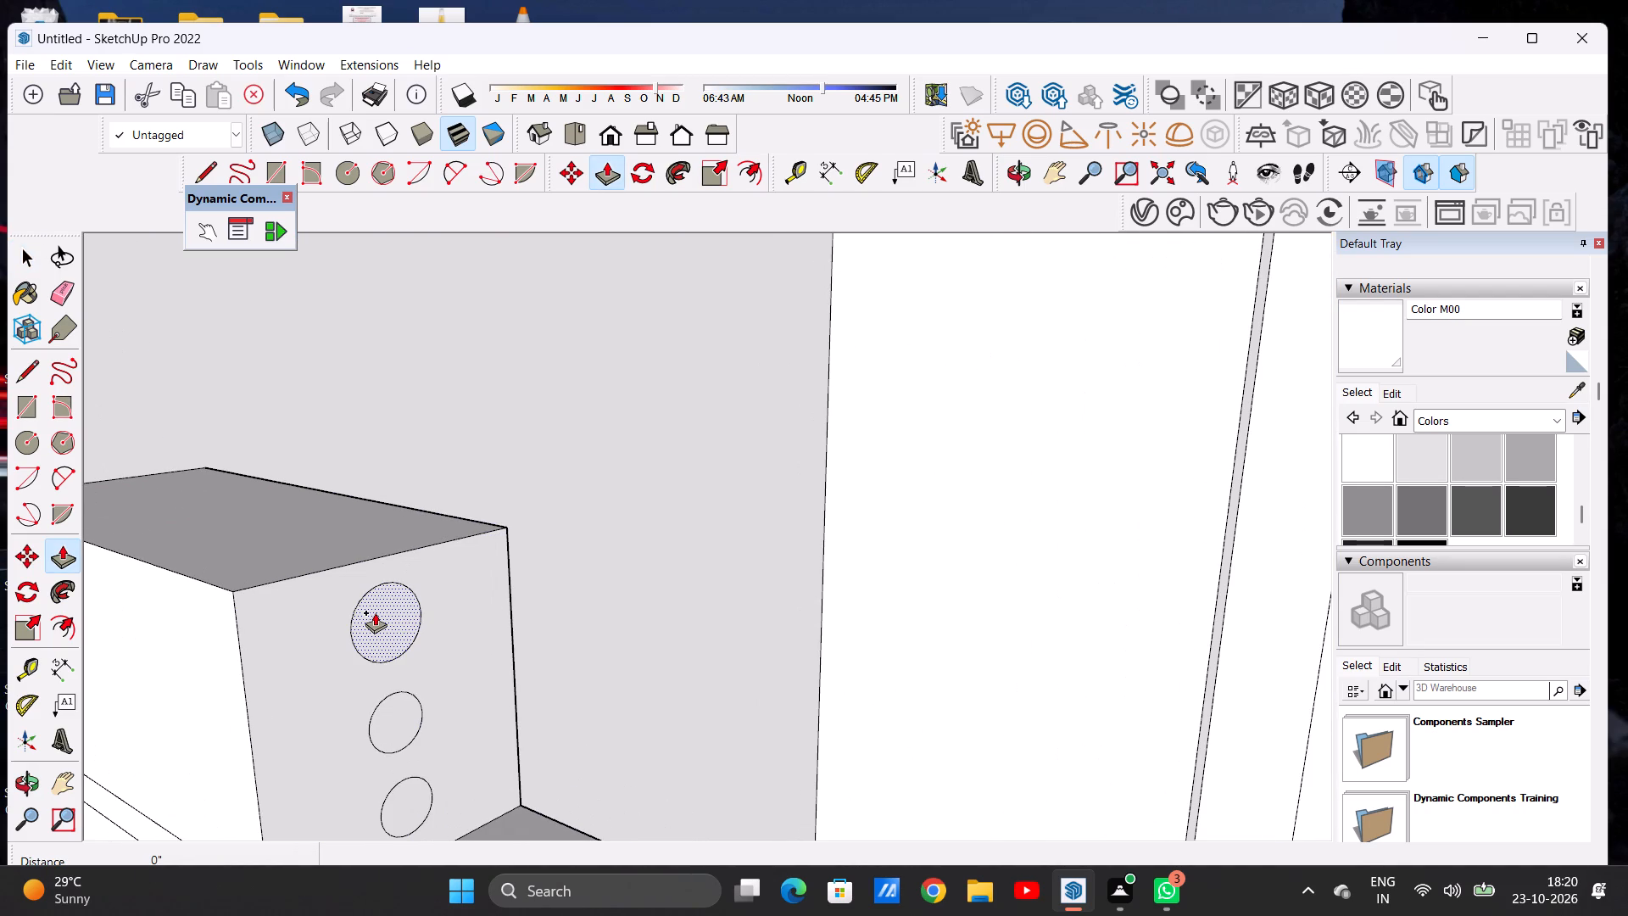
scroll(578, 681, "down", 20)
scroll(578, 681, "down", 3)
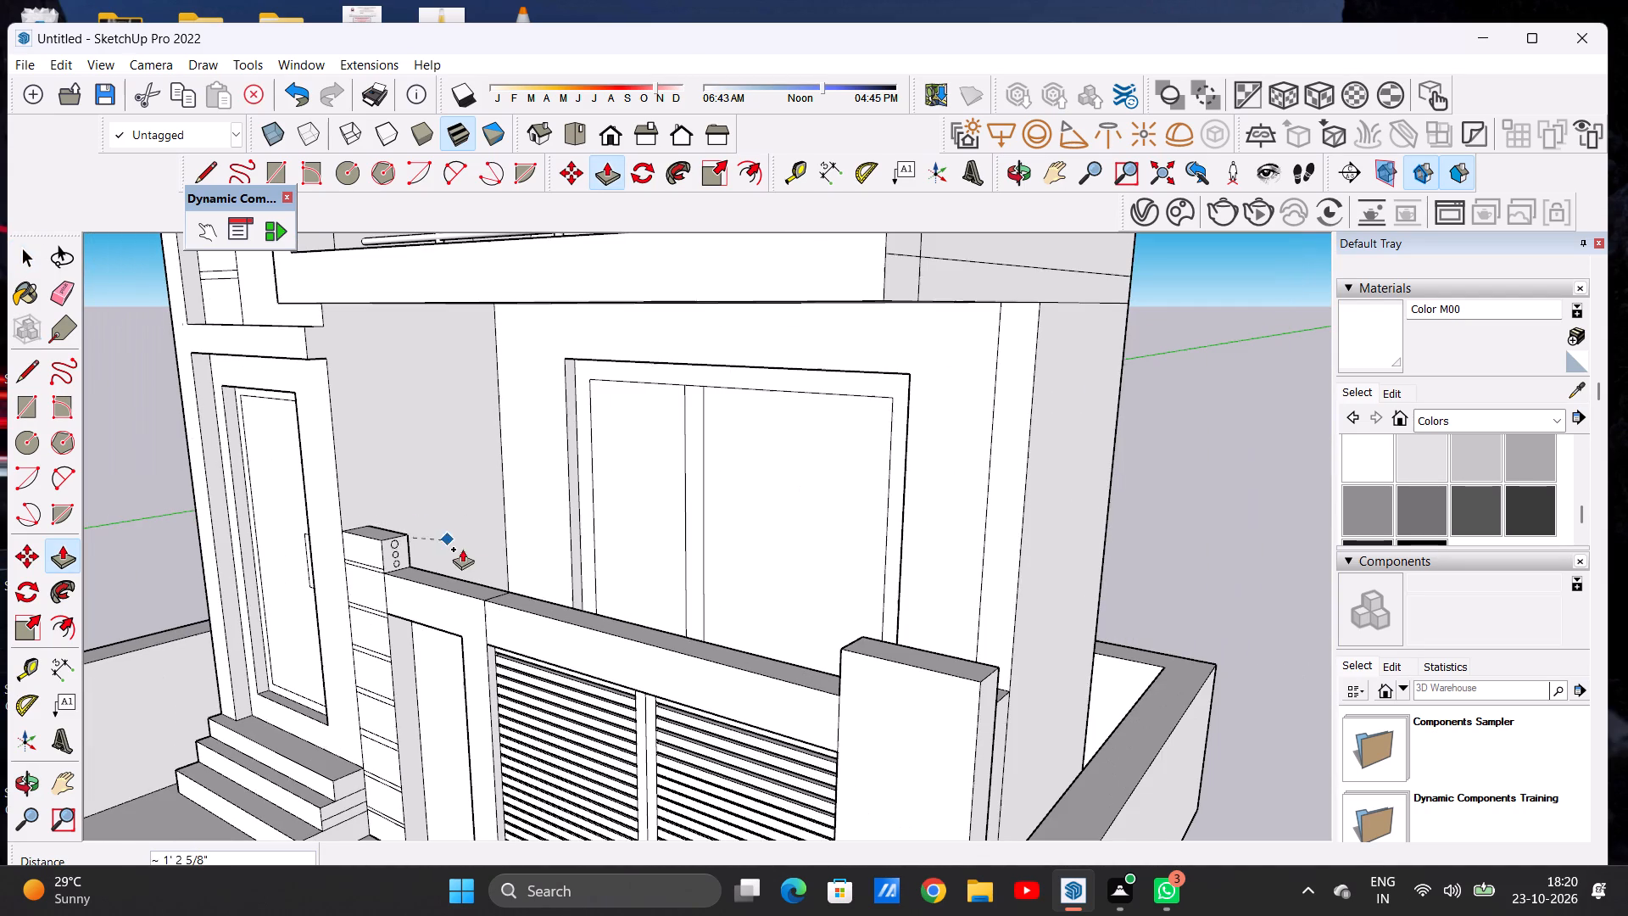
middle_click_drag(692, 594, 923, 589)
scroll(918, 611, "up", 4)
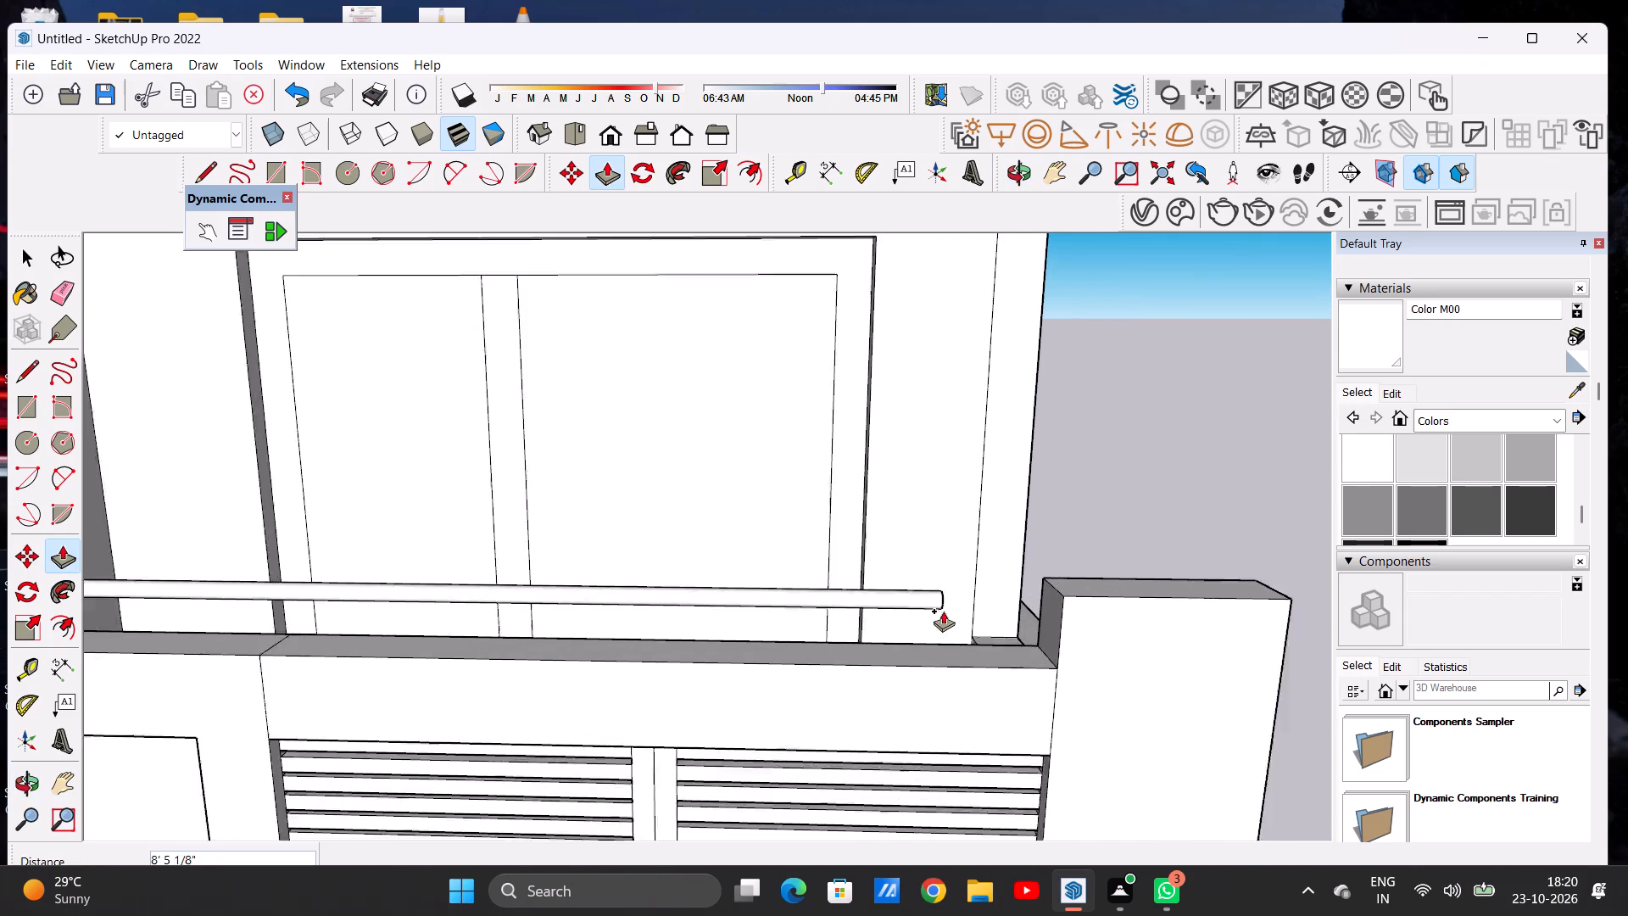
scroll(943, 611, "up", 9)
scroll(1105, 598, "up", 5)
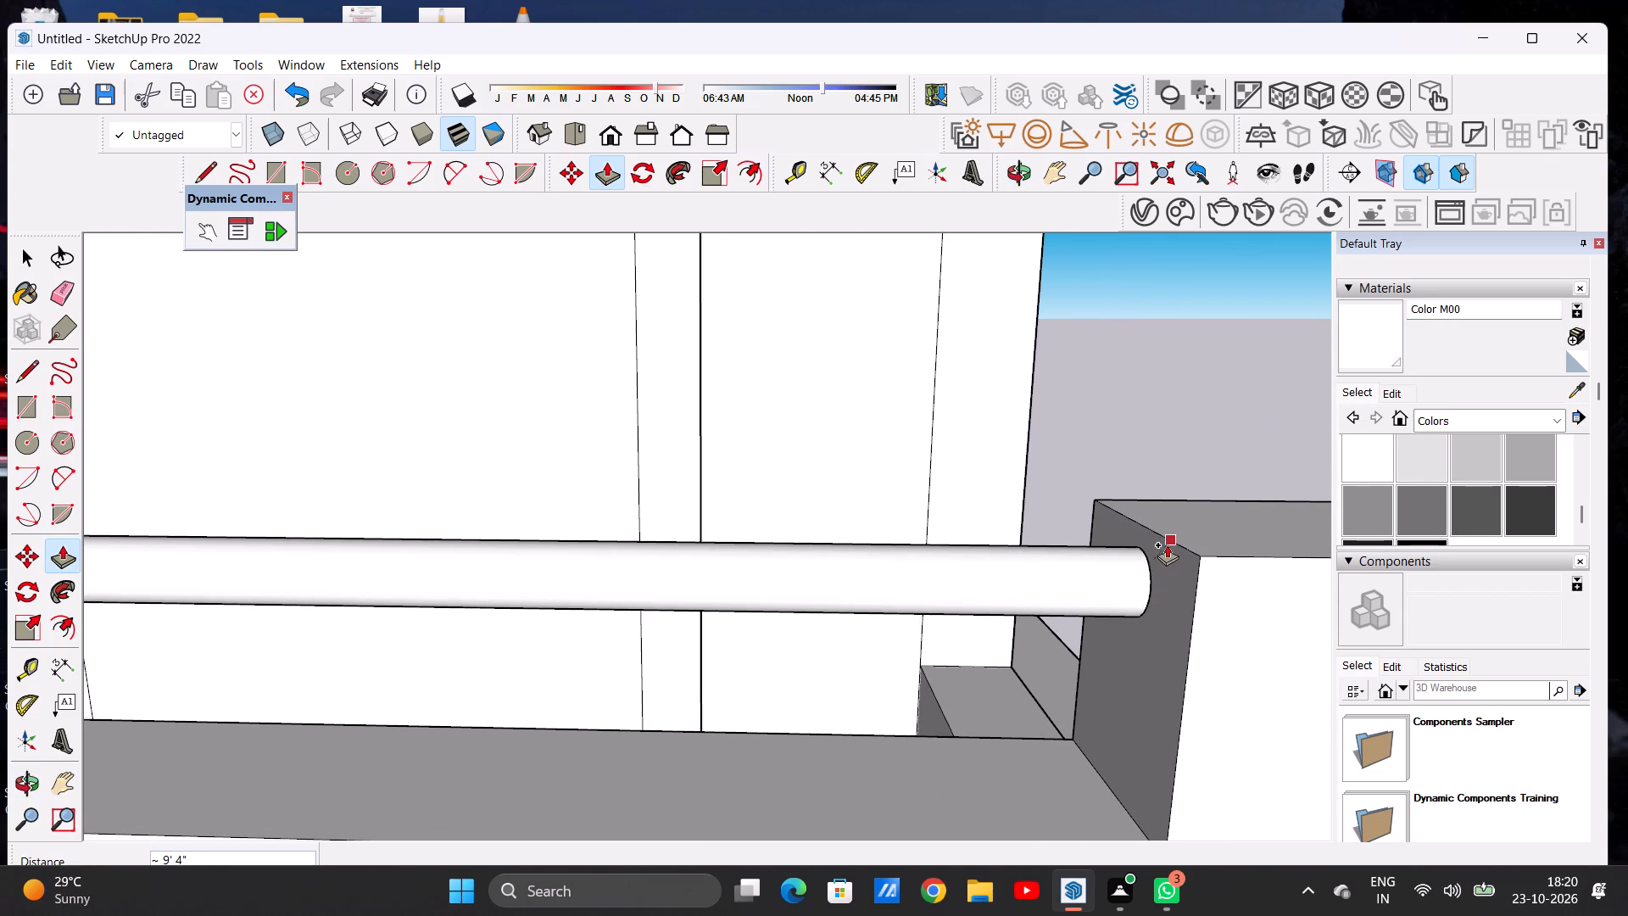
left_click(1167, 560)
Push/Pull the middle circle on the stepped pillar about 9' 4" to the opposite pillar, forming a second round rail.
scroll(1057, 545, "down", 13)
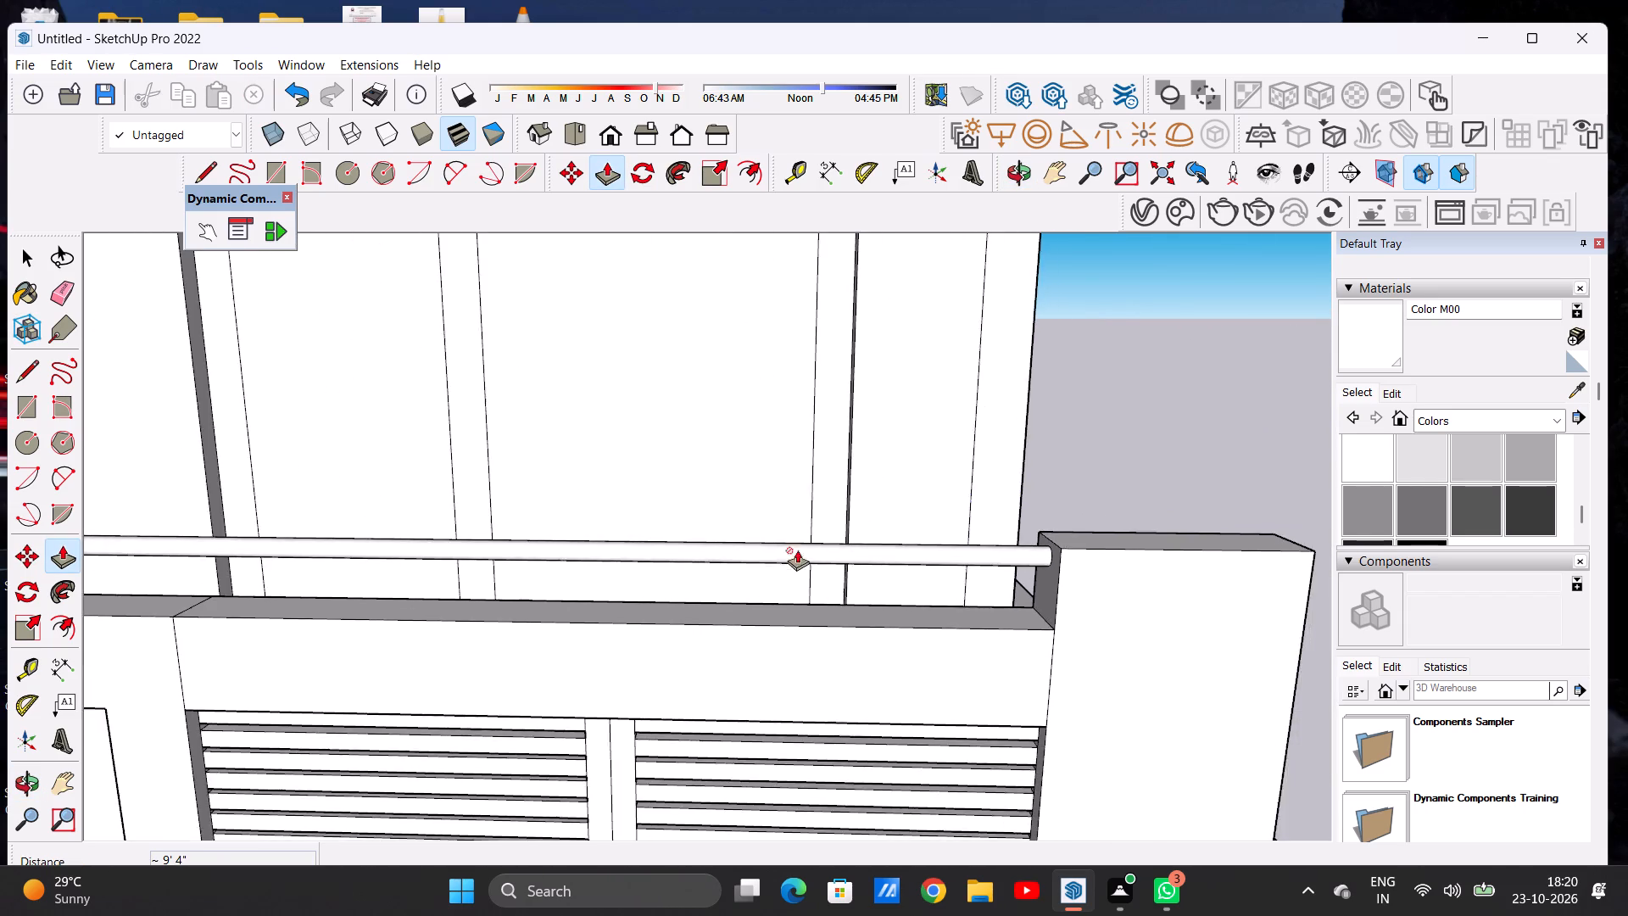
scroll(797, 550, "down", 5)
middle_click_drag(736, 569, 418, 526)
scroll(447, 517, "up", 9)
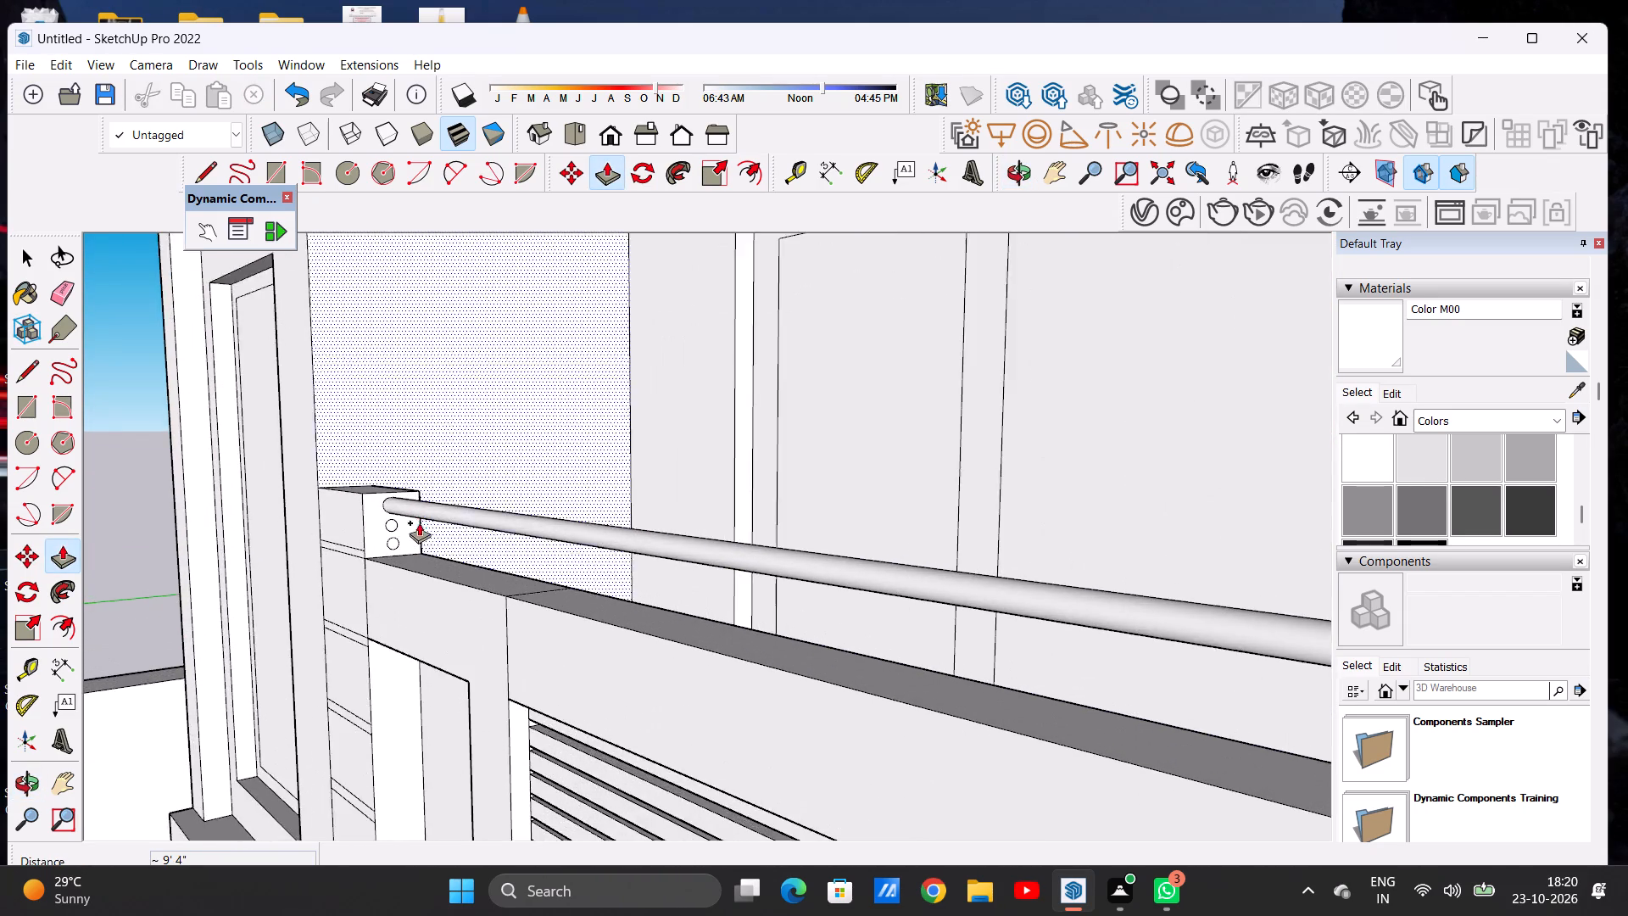
scroll(419, 522, "up", 6)
scroll(386, 522, "down", 1)
scroll(386, 522, "up", 5)
left_click(379, 512)
scroll(584, 541, "down", 20)
scroll(584, 541, "down", 7)
middle_click_drag(732, 547, 921, 545)
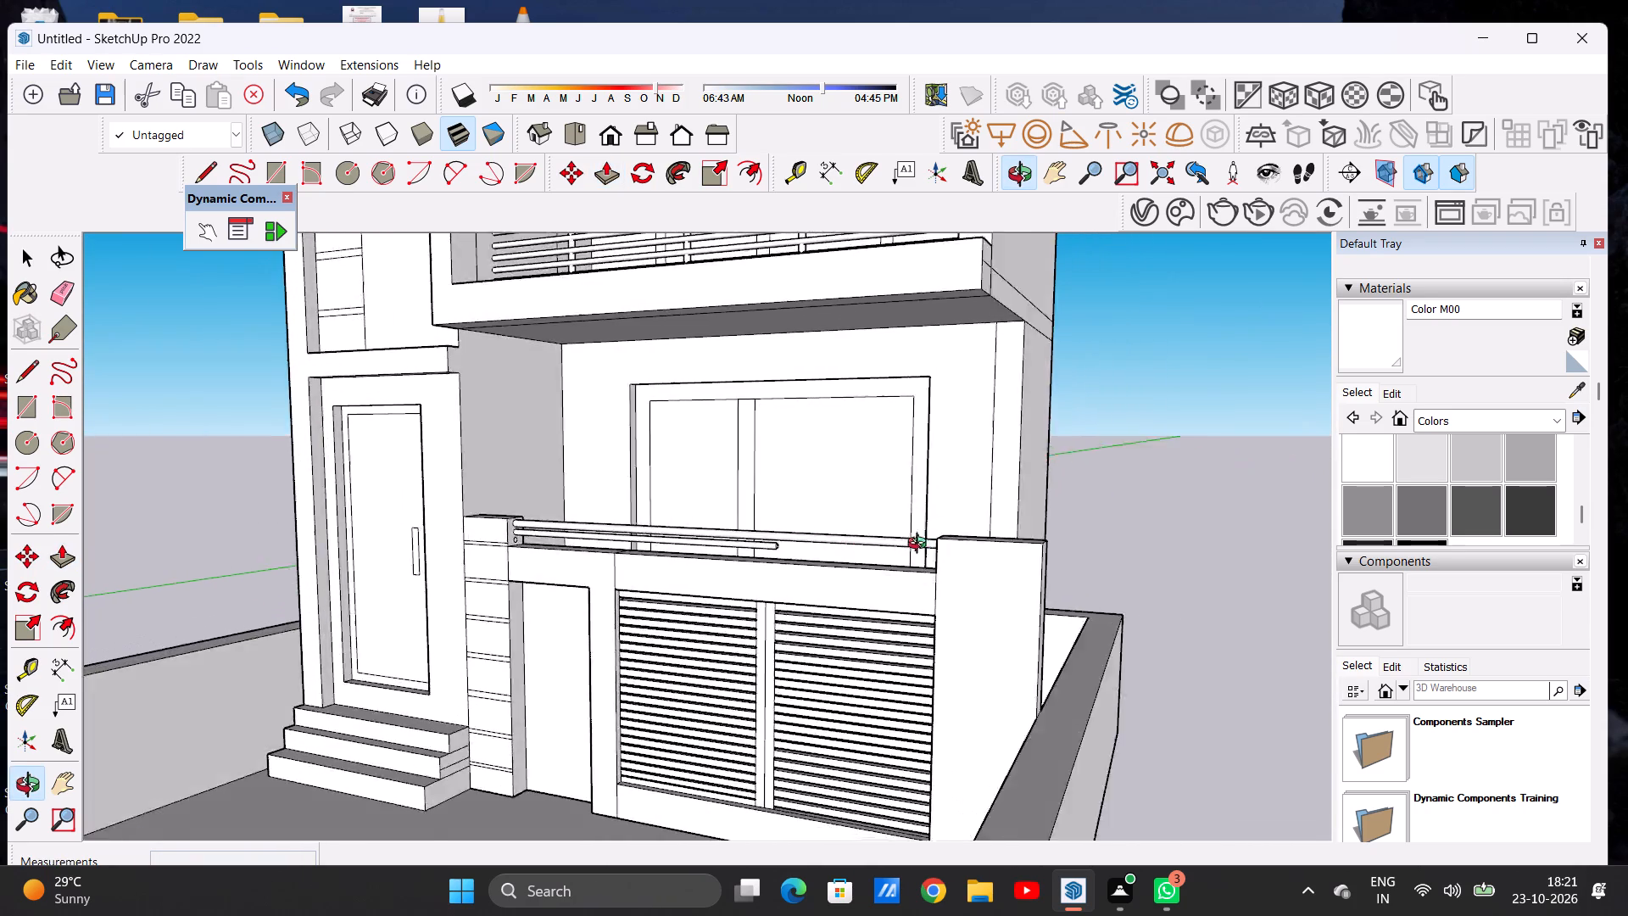
middle_click_drag(921, 545, 1010, 545)
scroll(919, 542, "up", 8)
middle_click_drag(923, 541, 987, 539)
middle_click(987, 539)
scroll(990, 539, "up", 8)
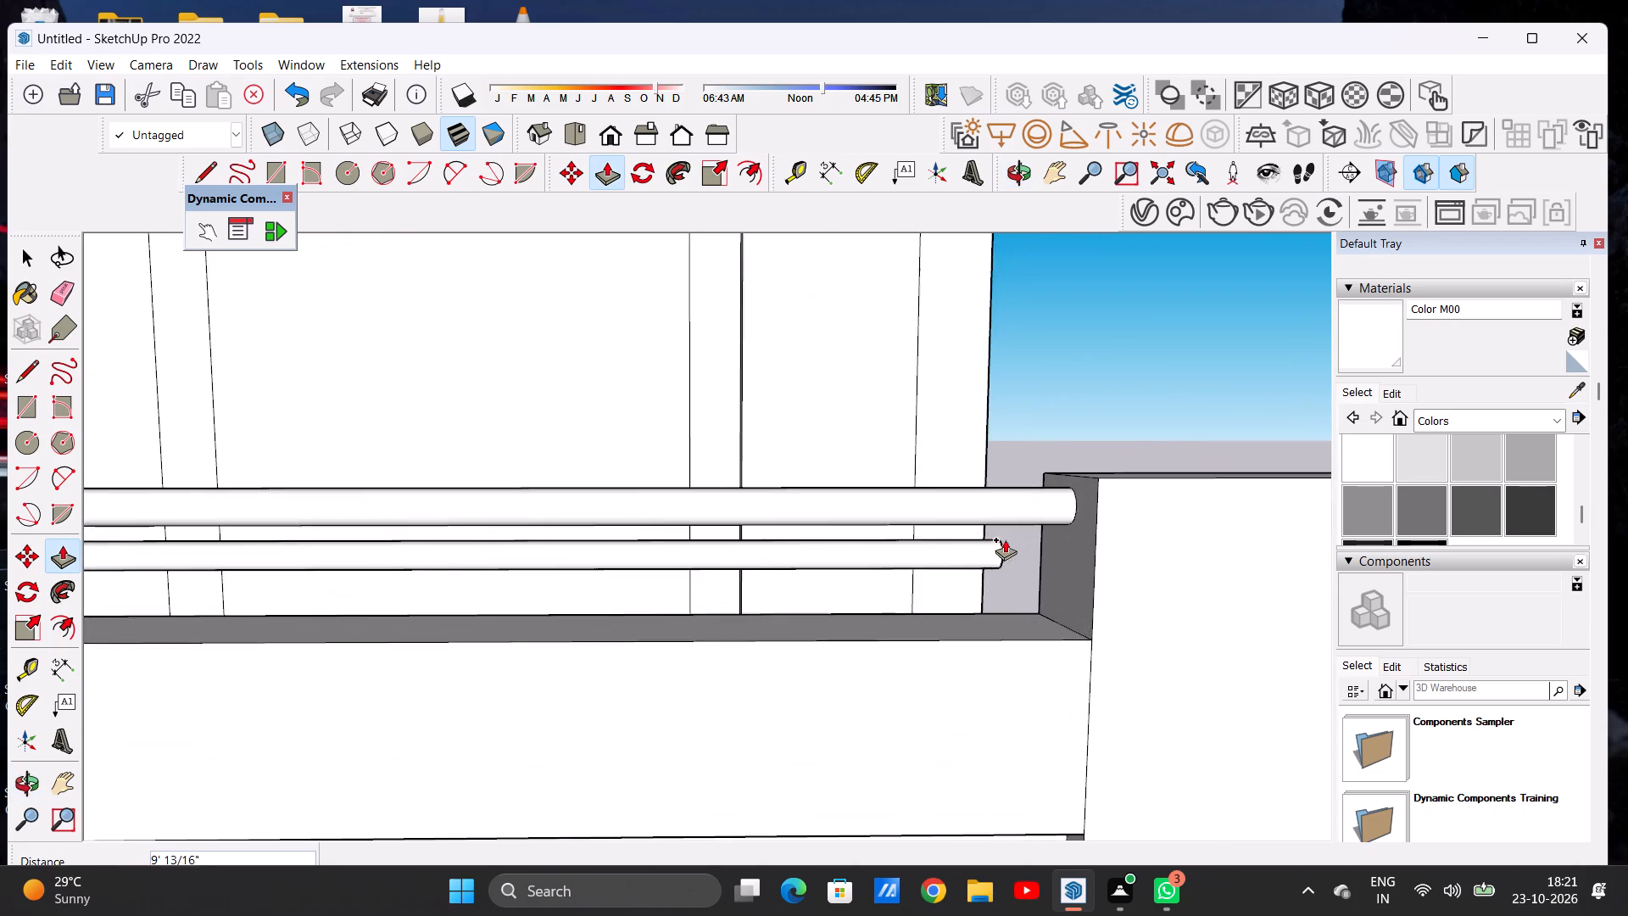
scroll(1005, 539, "up", 5)
left_click(1123, 522)
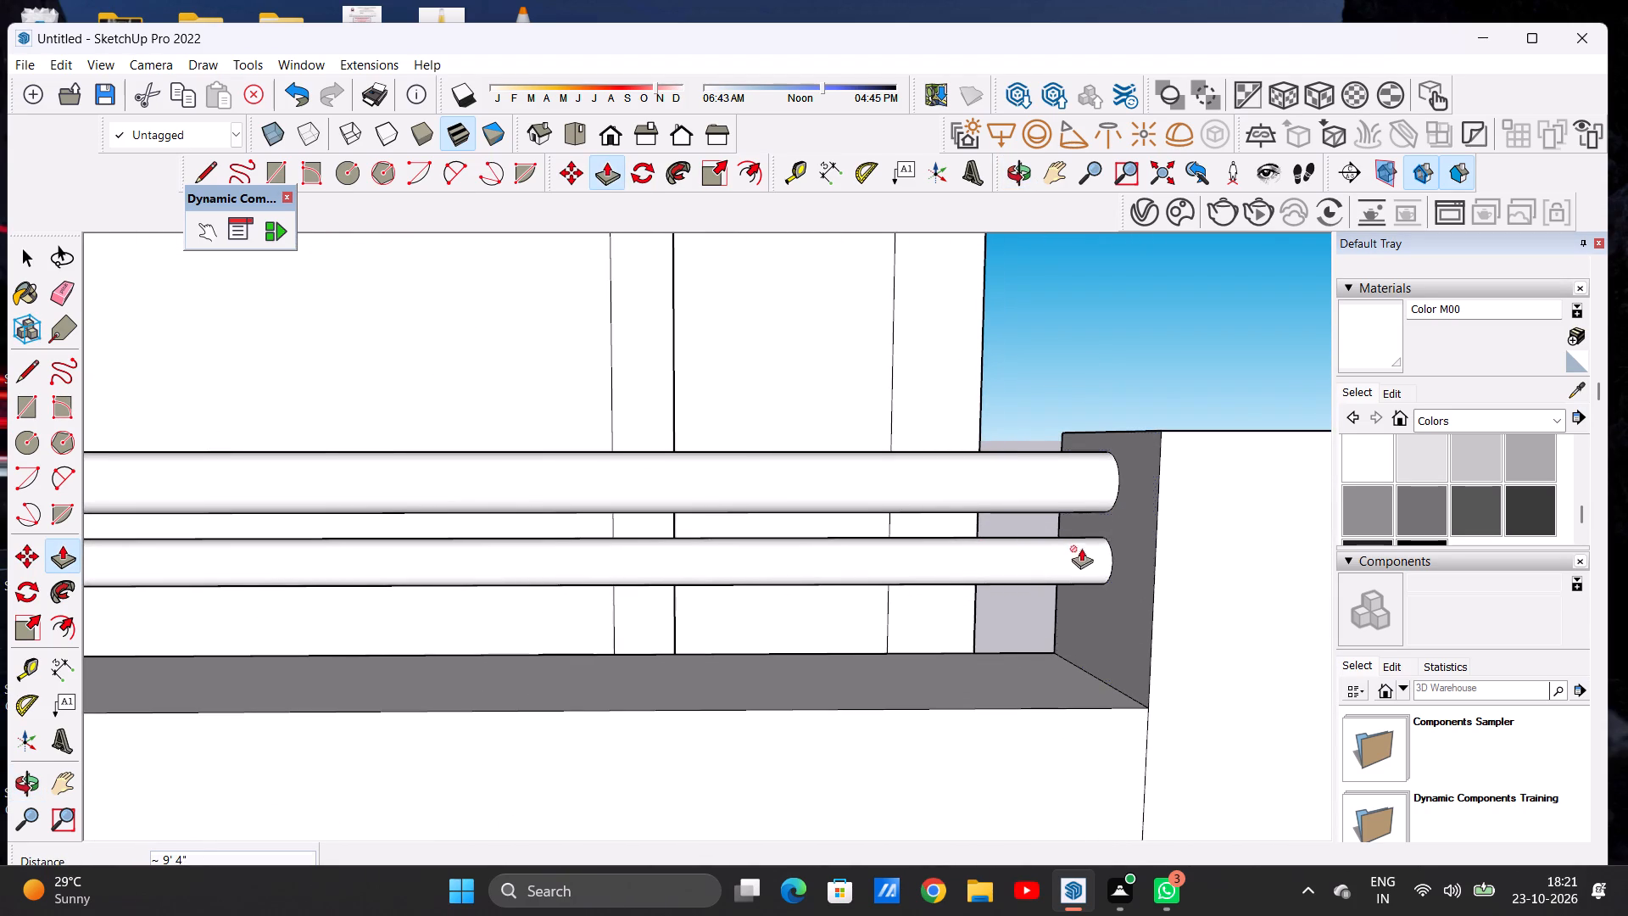
Push/Pull the bottom circle on the stepped pillar across to the opposite pillar, forming the third round rail above the gate wall.
scroll(1081, 550, "down", 17)
middle_click_drag(264, 552, 215, 558)
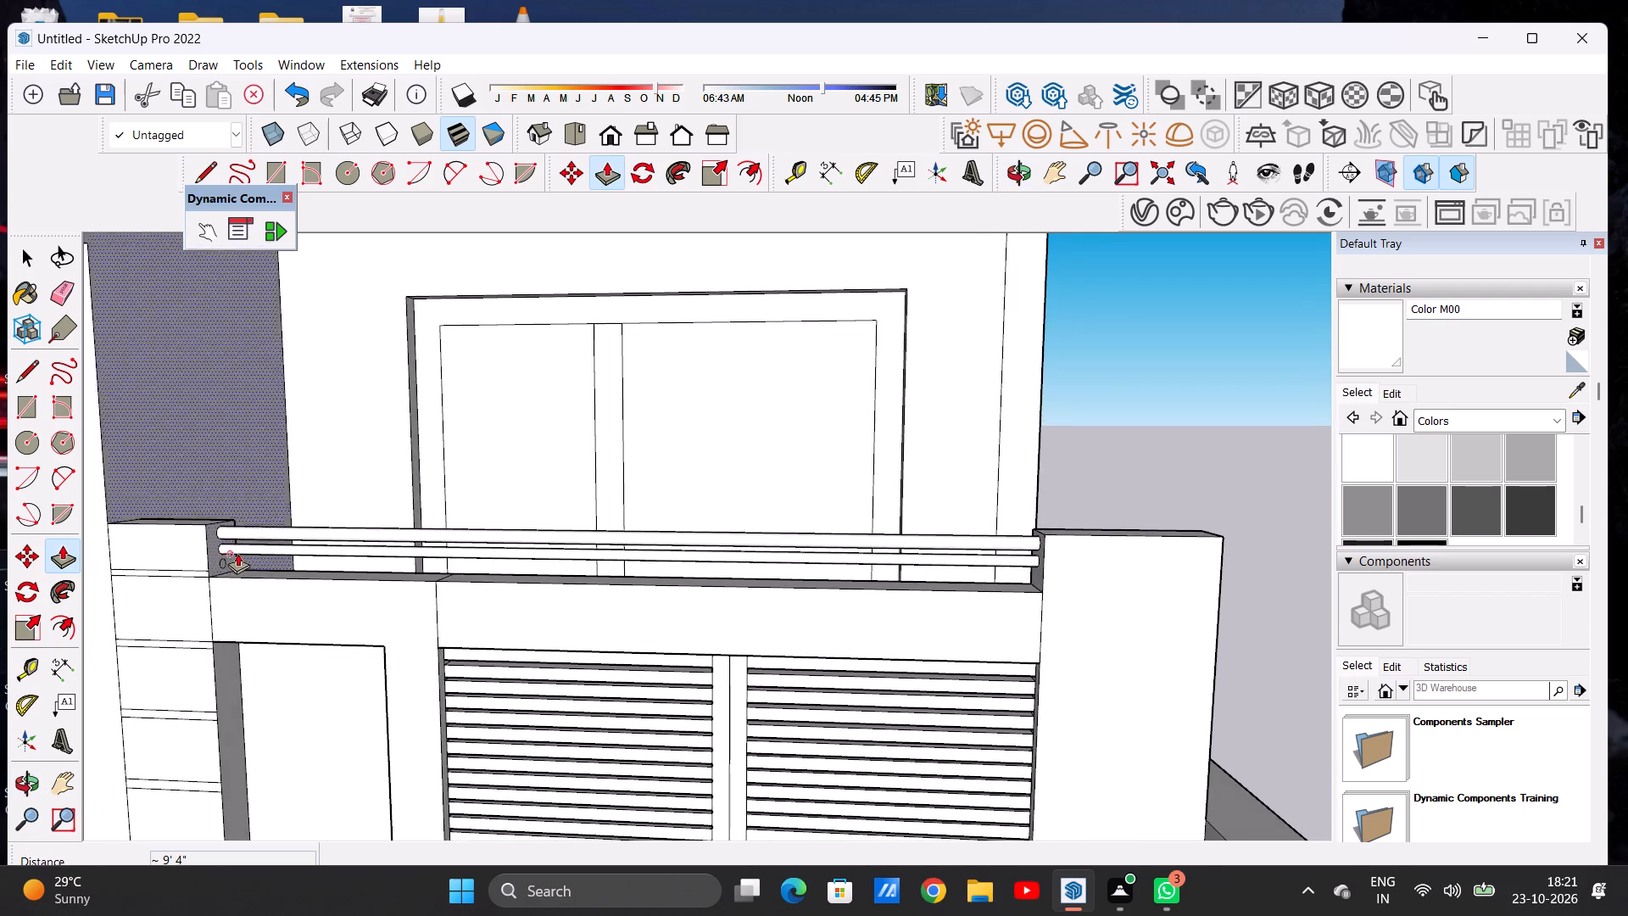
scroll(237, 548, "up", 20)
scroll(237, 548, "up", 3)
left_click(216, 605)
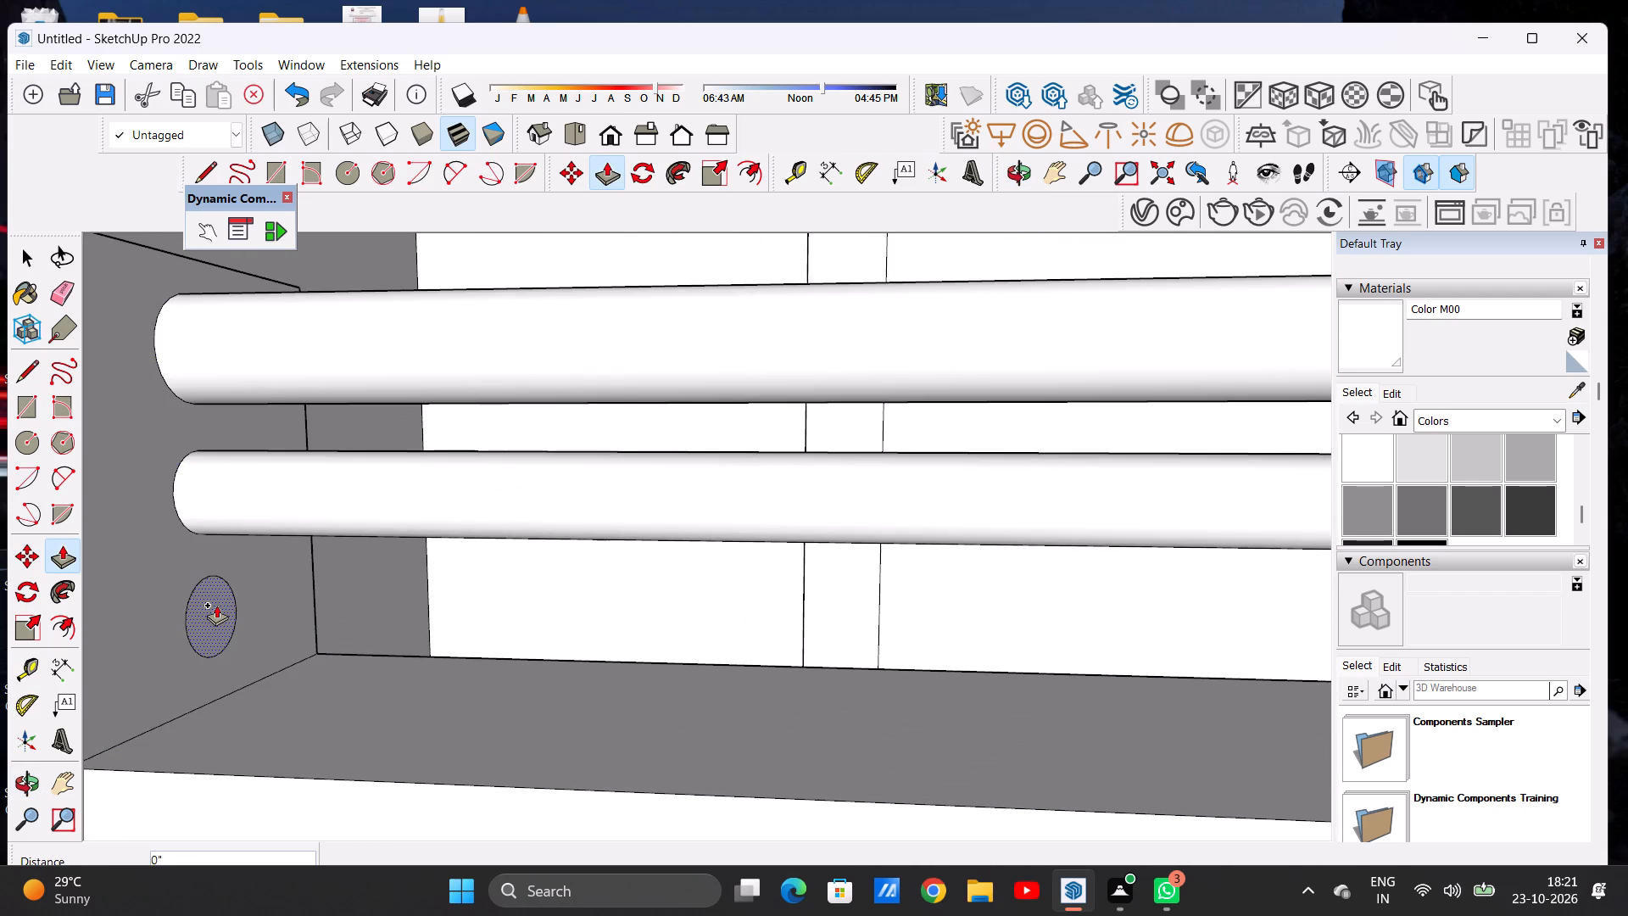
scroll(455, 600, "down", 20)
scroll(455, 600, "down", 4)
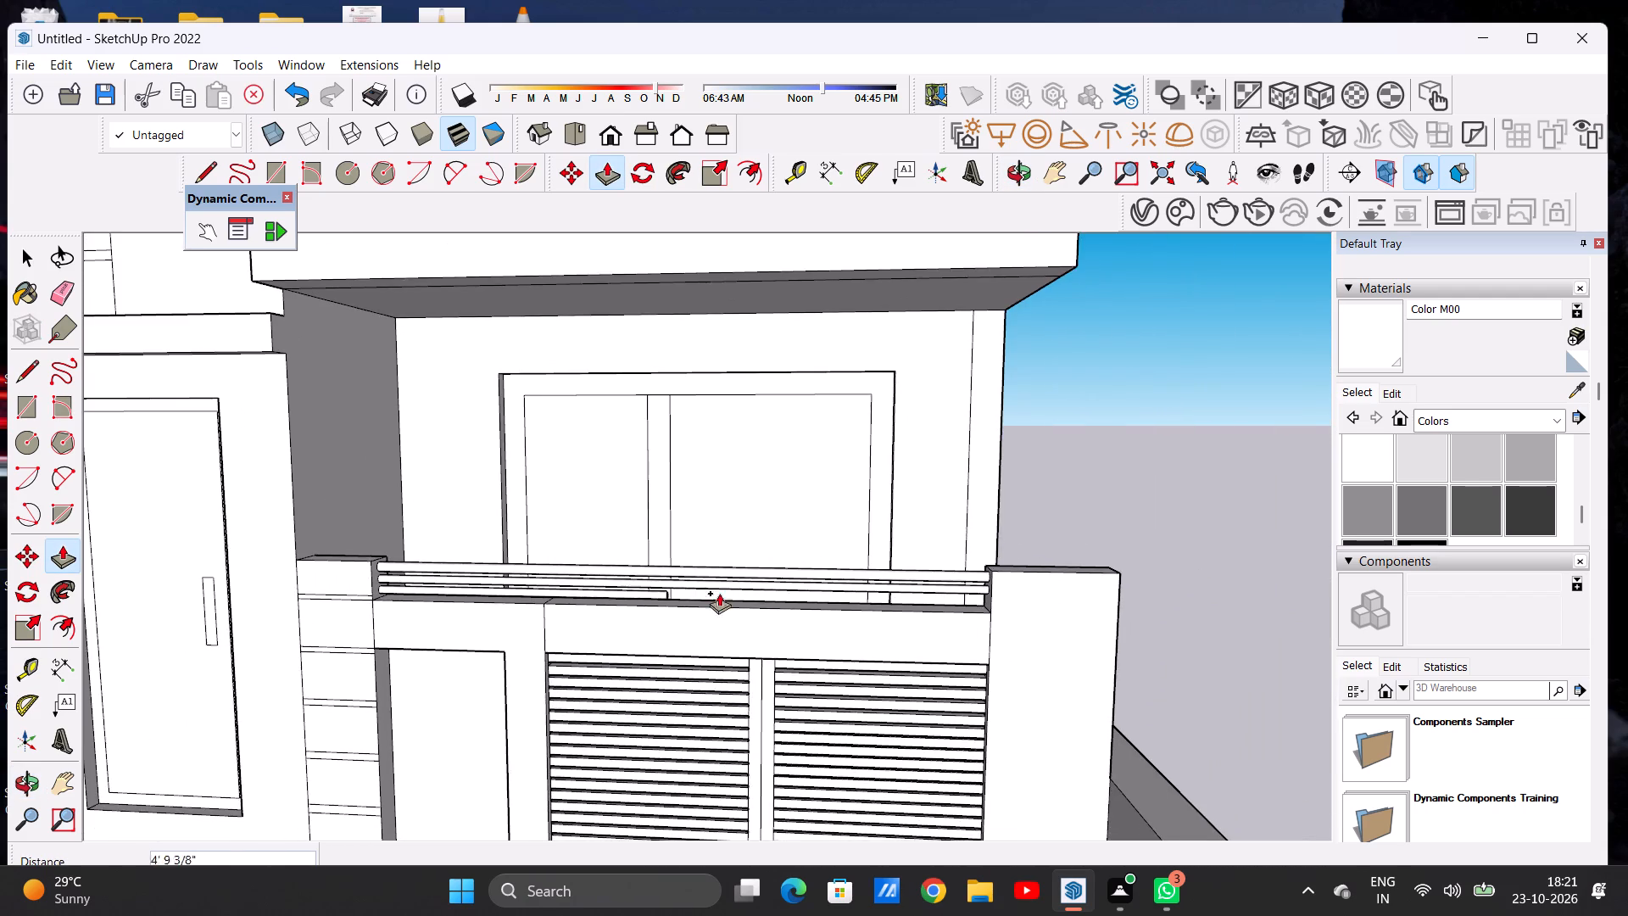
scroll(894, 578, "up", 12)
scroll(977, 614, "up", 1)
middle_click_drag(977, 614, 1139, 616)
scroll(1103, 611, "up", 2)
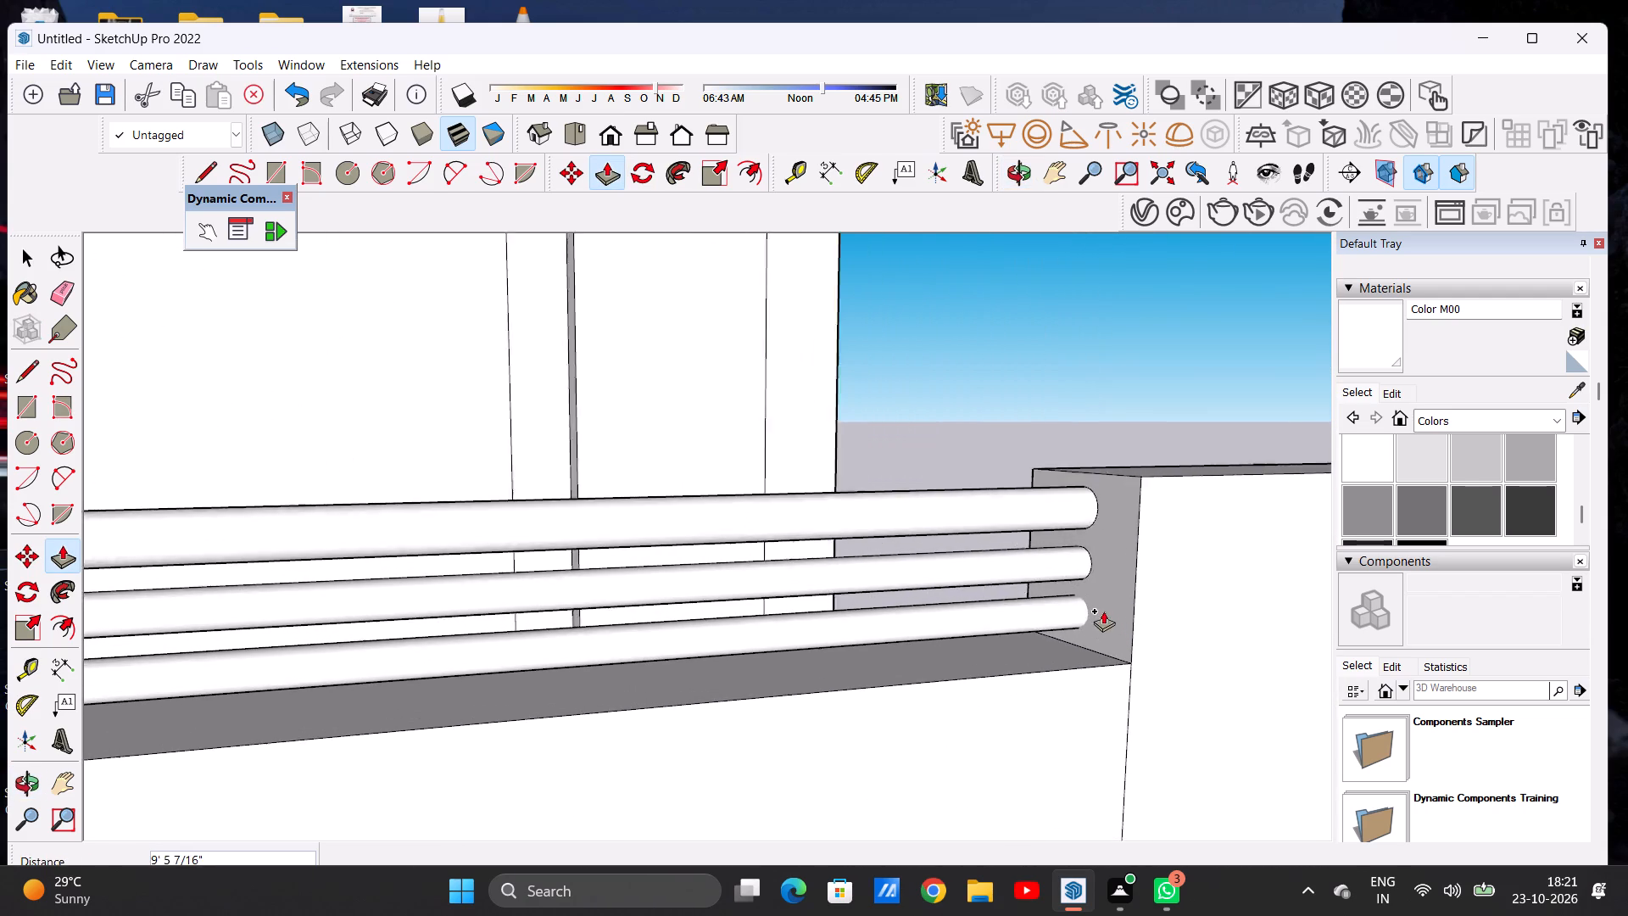
scroll(1103, 611, "up", 9)
left_click(1098, 572)
key("space")
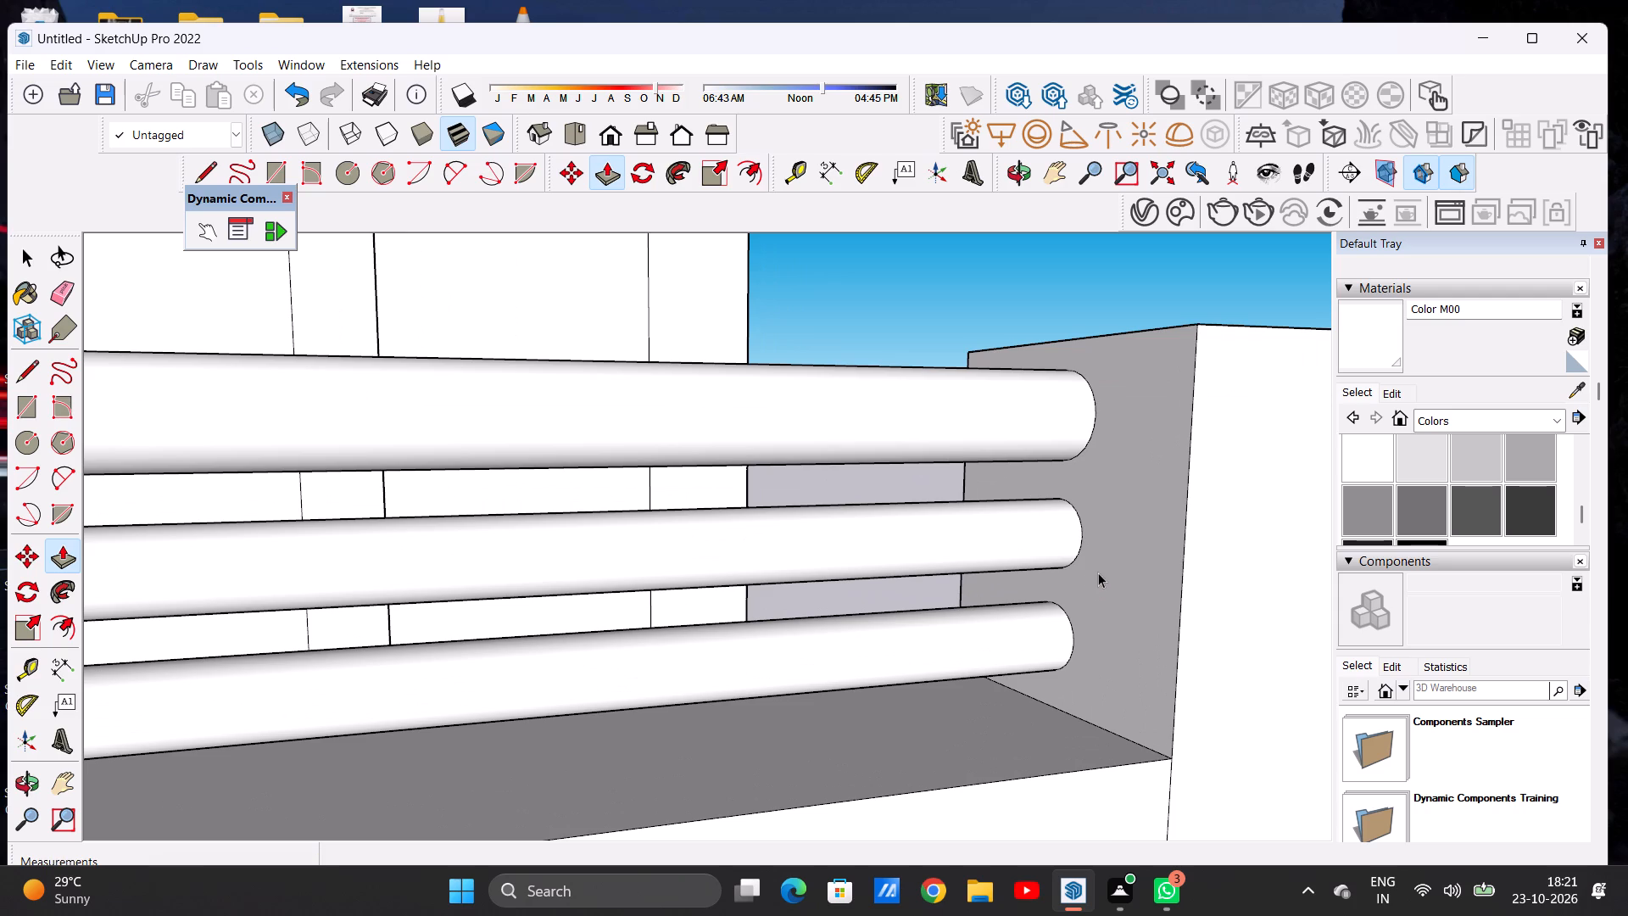
Examine the three-rail railing, louvred gate panels and pillars of the ground-floor front from straight on and at an angle.
scroll(948, 528, "down", 8)
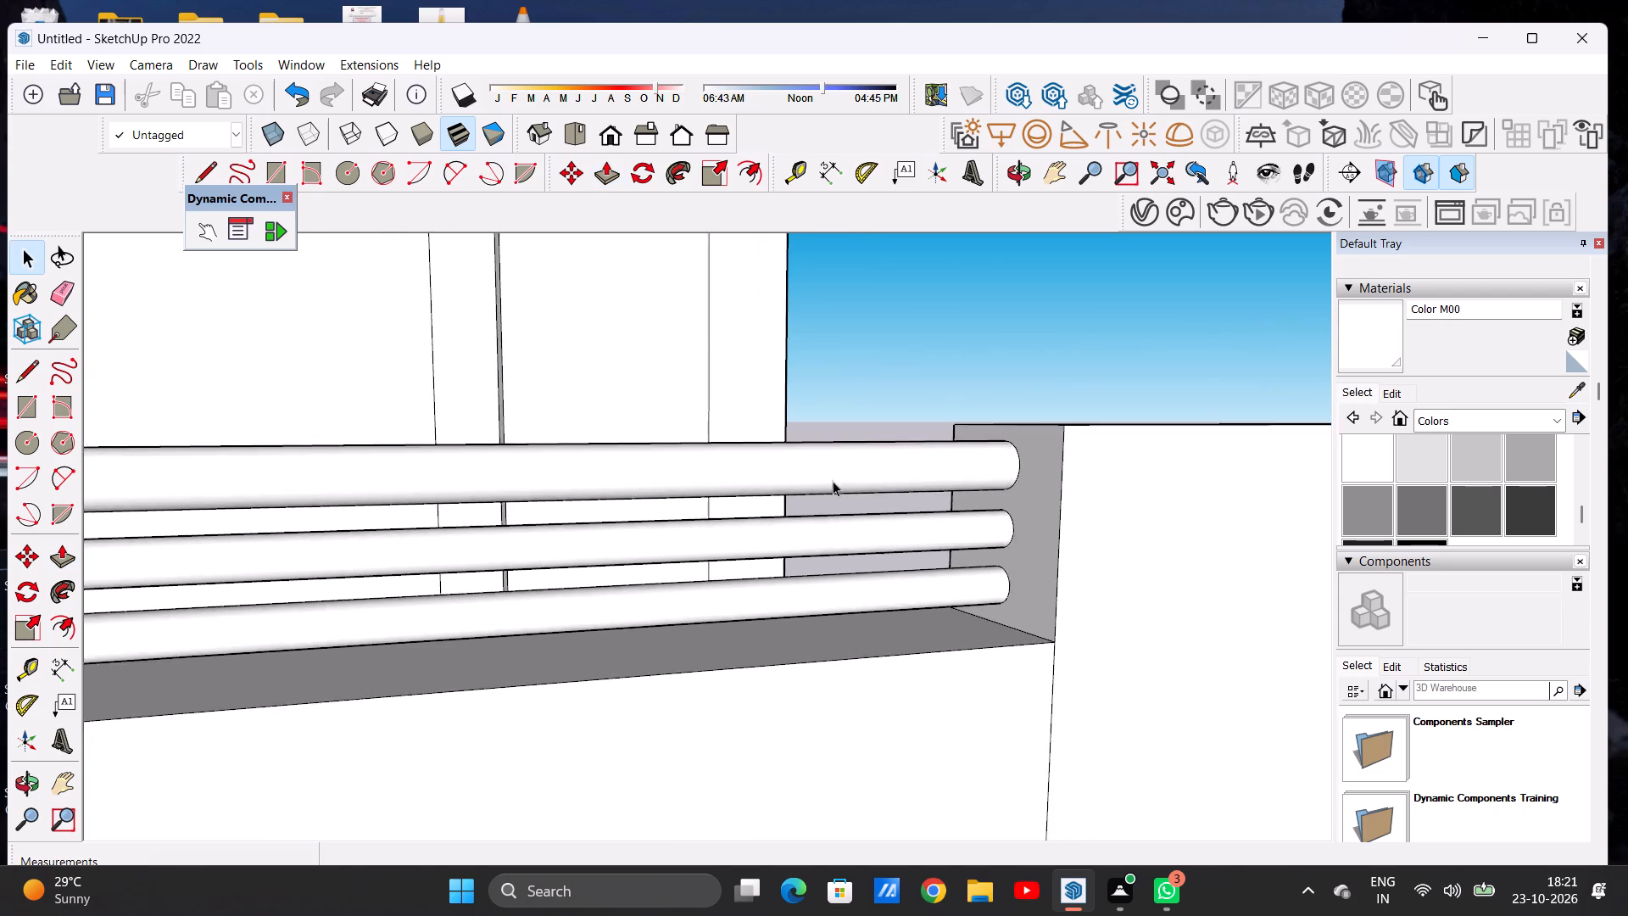
scroll(833, 481, "down", 7)
middle_click_drag(960, 511, 834, 505)
scroll(957, 478, "down", 16)
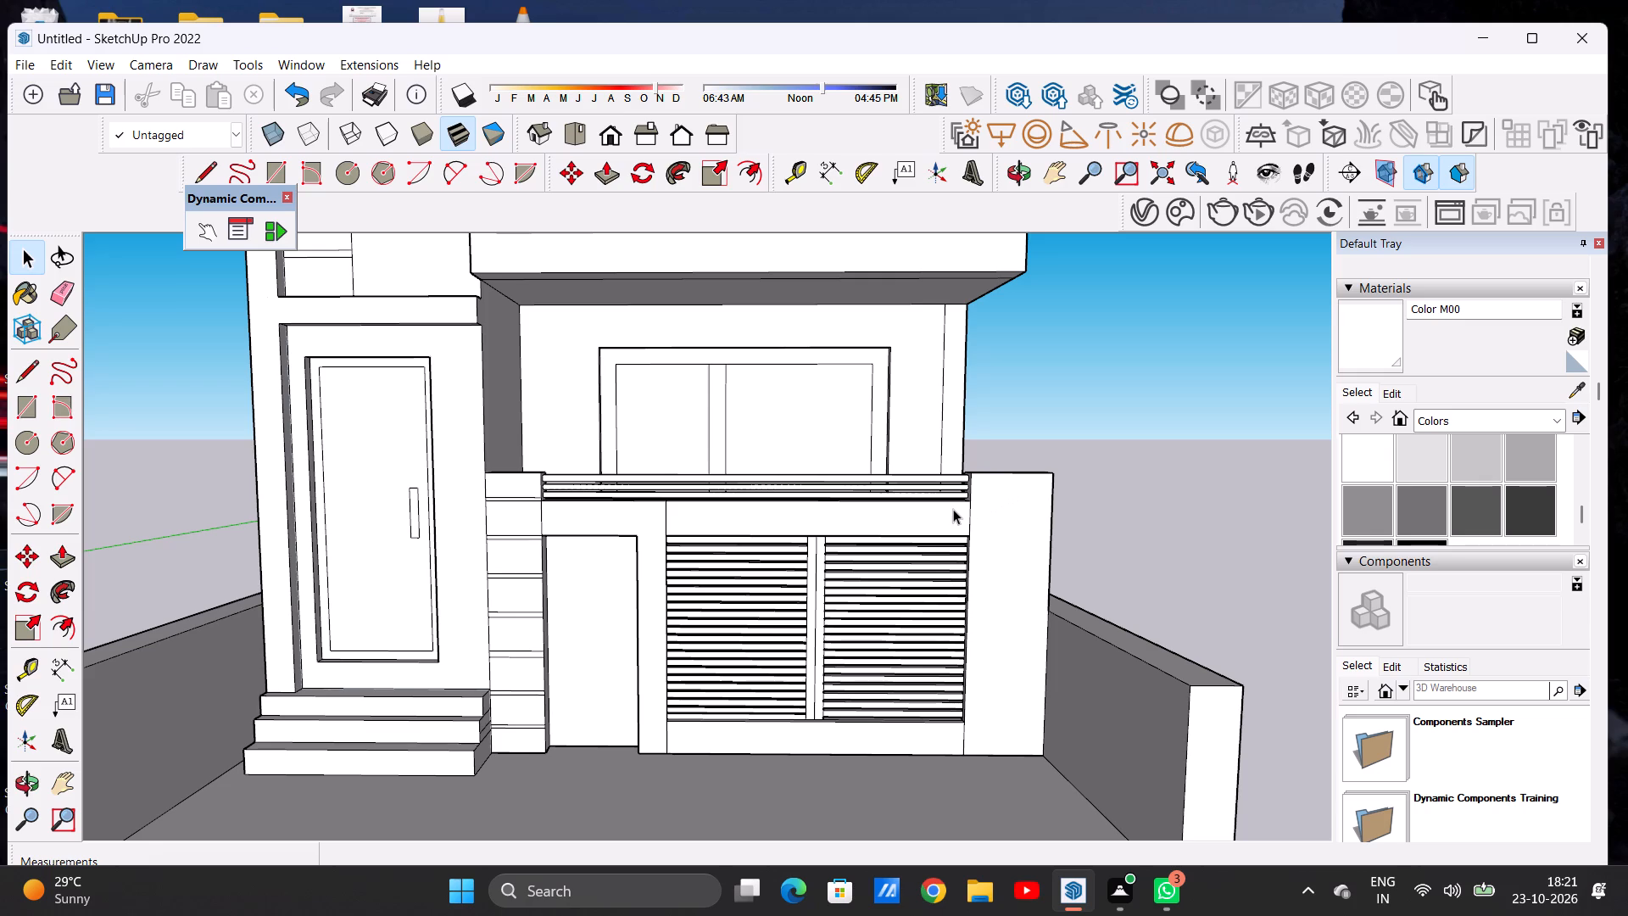
scroll(909, 577, "down", 5)
scroll(957, 662, "up", 1)
scroll(961, 671, "down", 1)
scroll(964, 677, "up", 9)
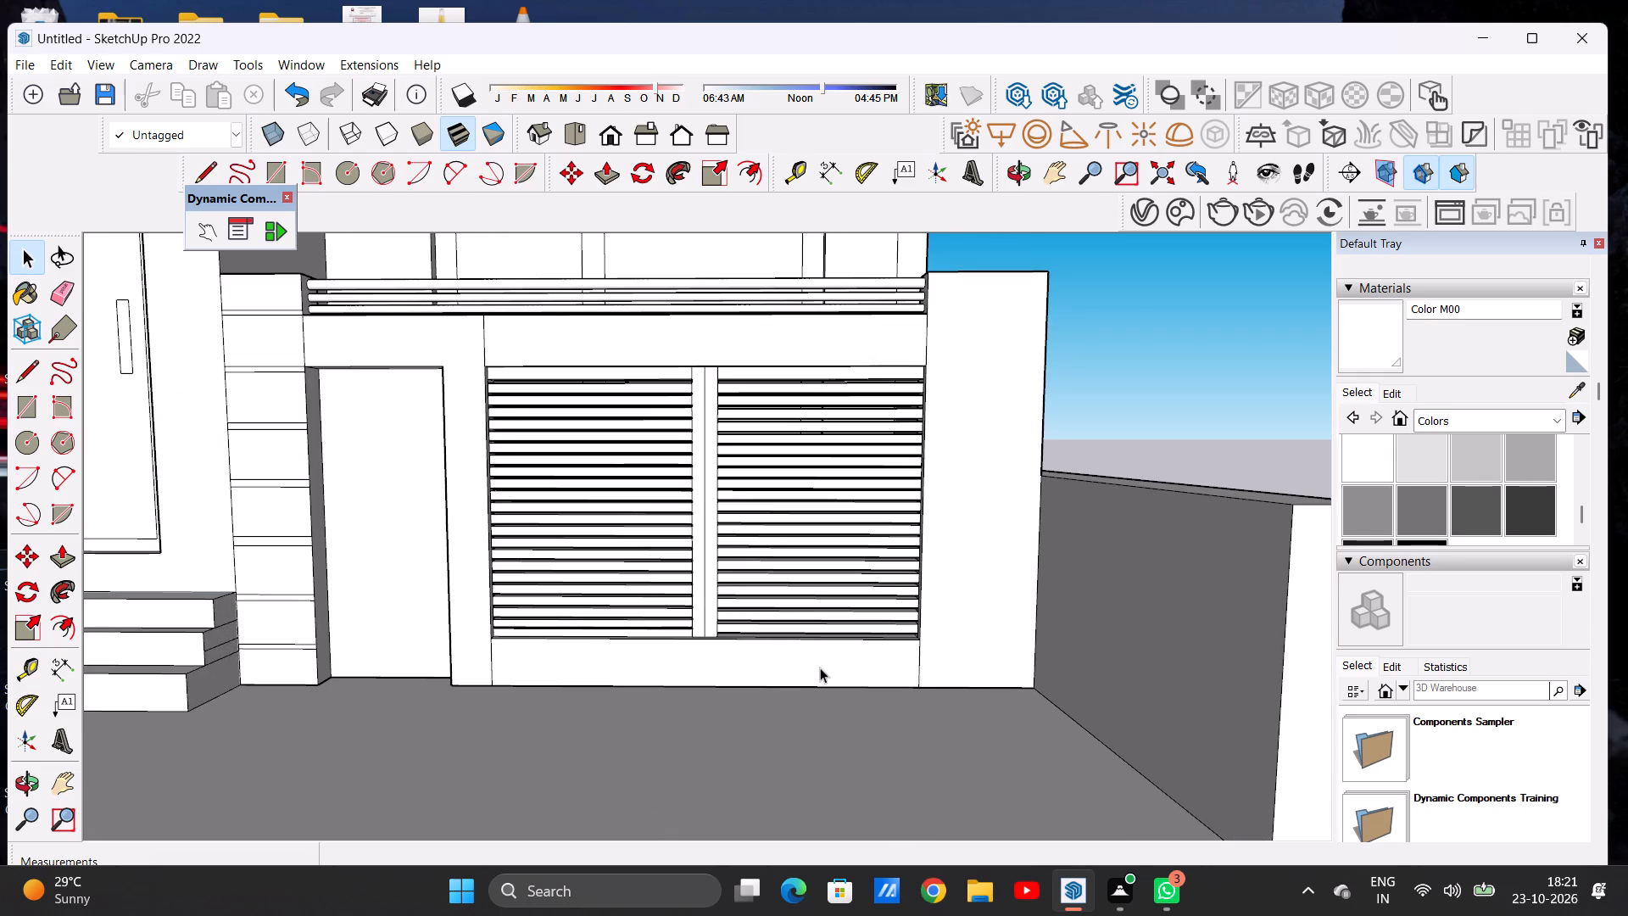
scroll(817, 654, "down", 4)
middle_click_drag(939, 584, 728, 579)
middle_click_drag(702, 579, 959, 587)
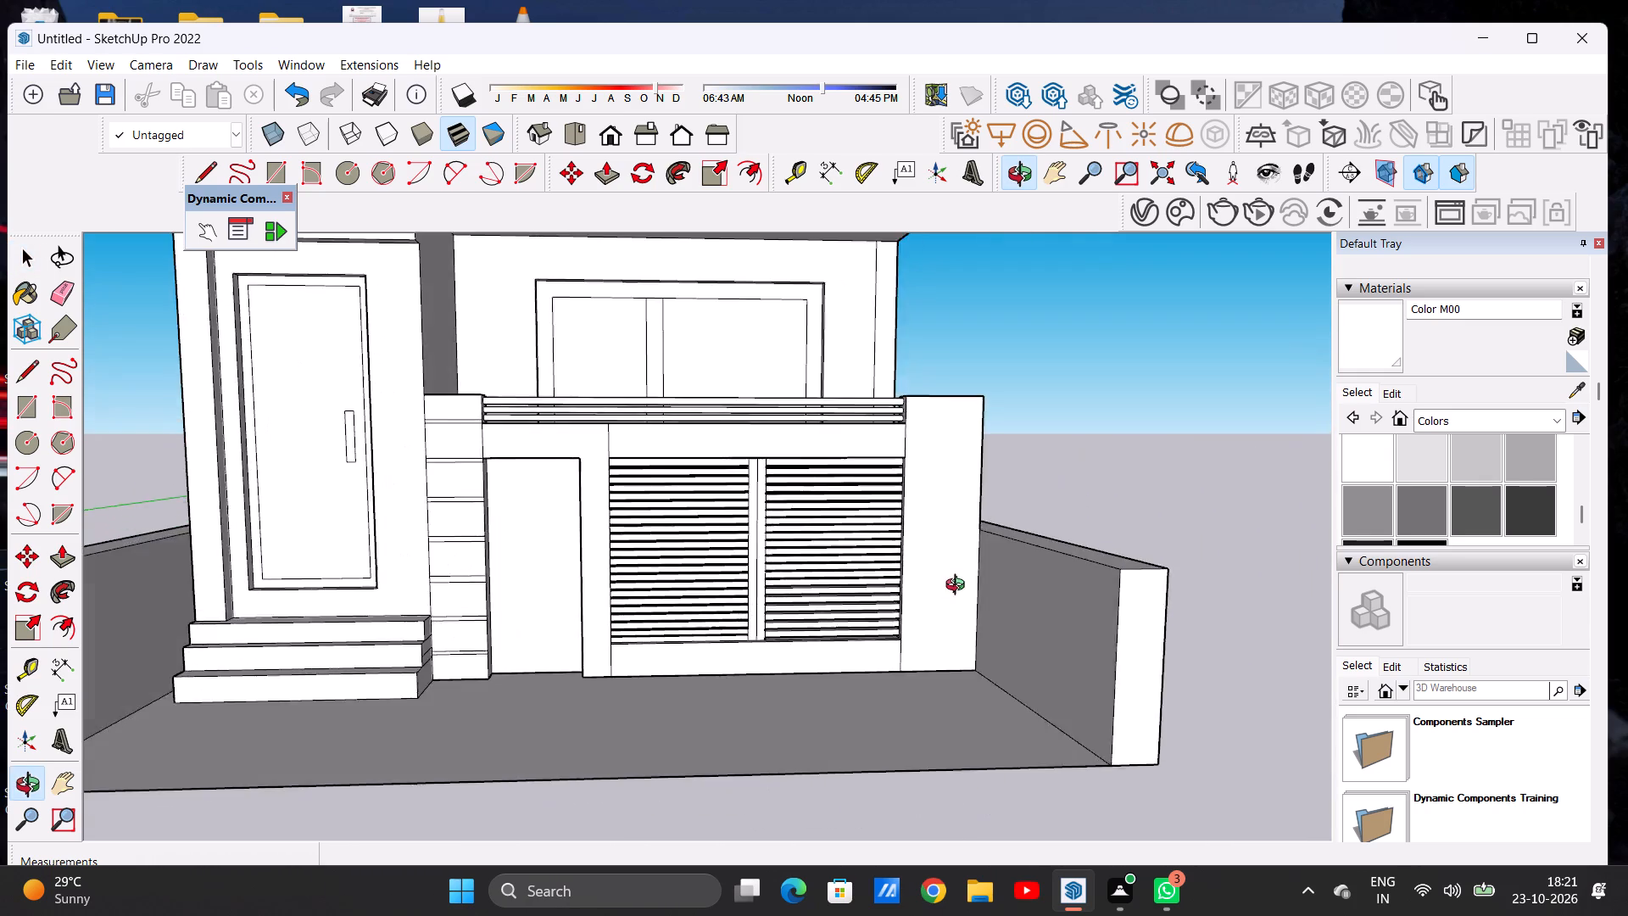
middle_click_drag(959, 587, 1119, 593)
scroll(924, 433, "up", 7)
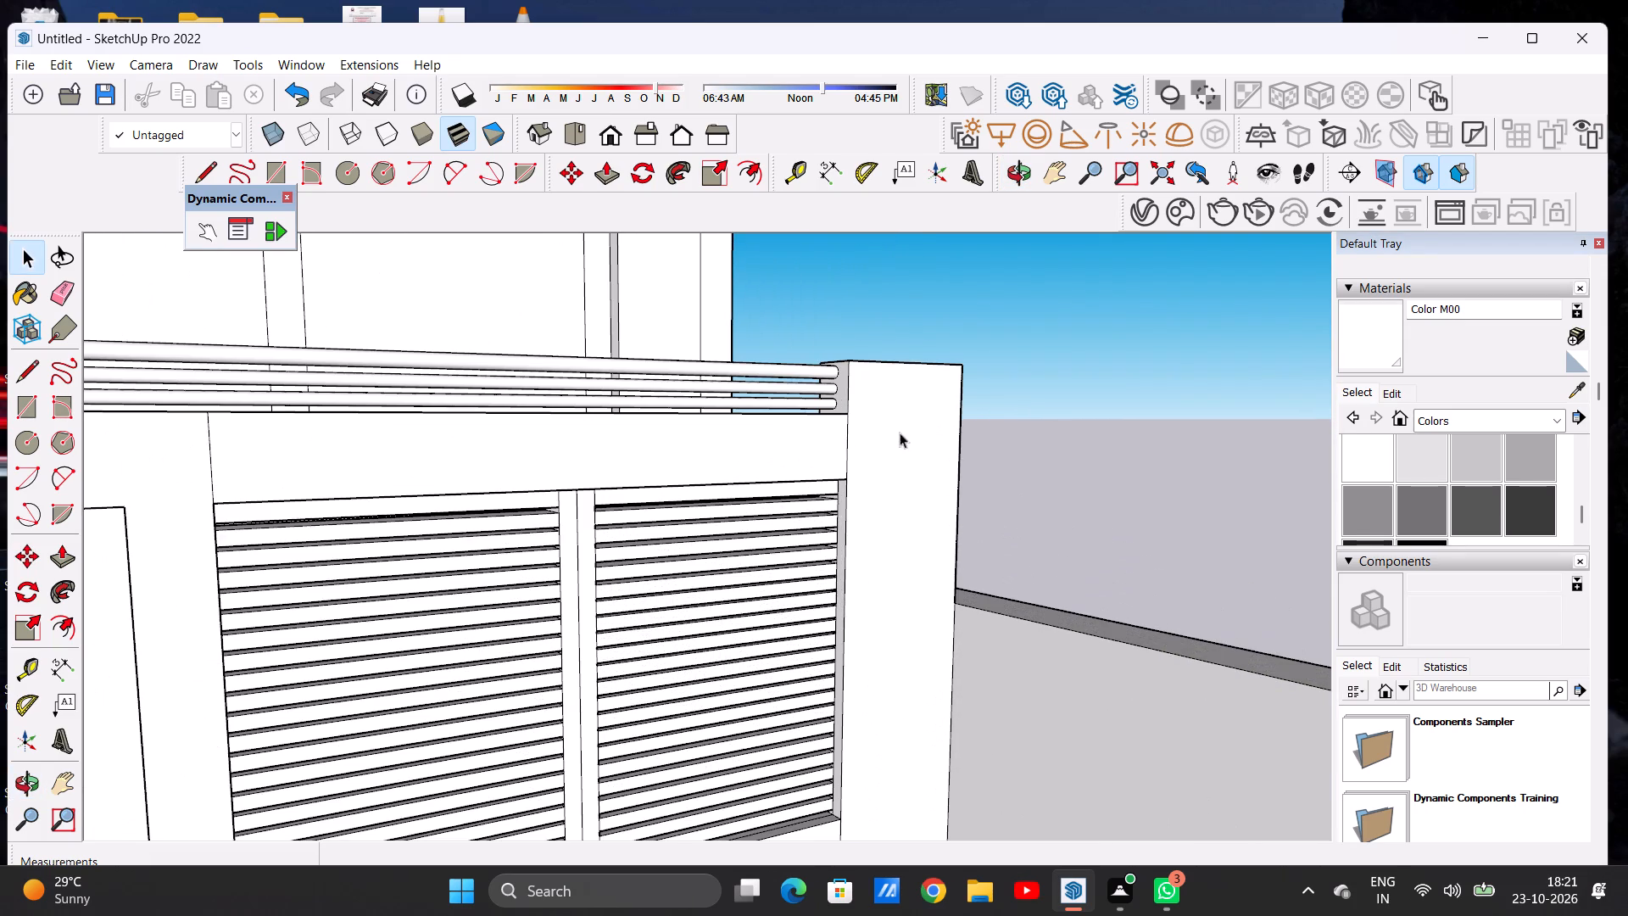
scroll(897, 537, "down", 3)
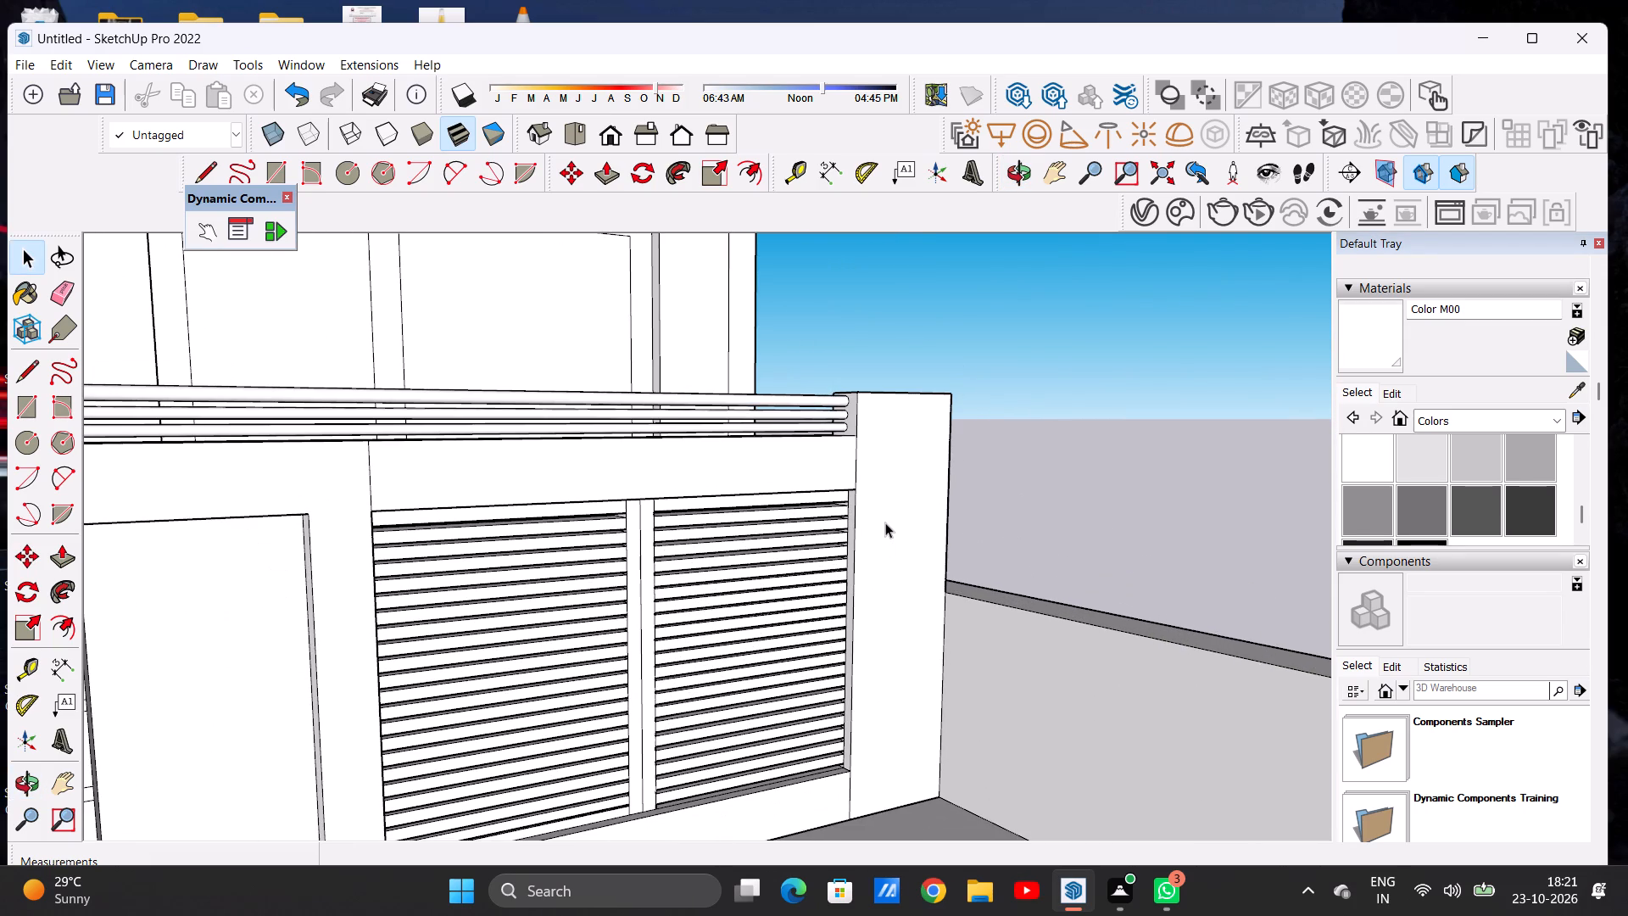
scroll(858, 492, "down", 11)
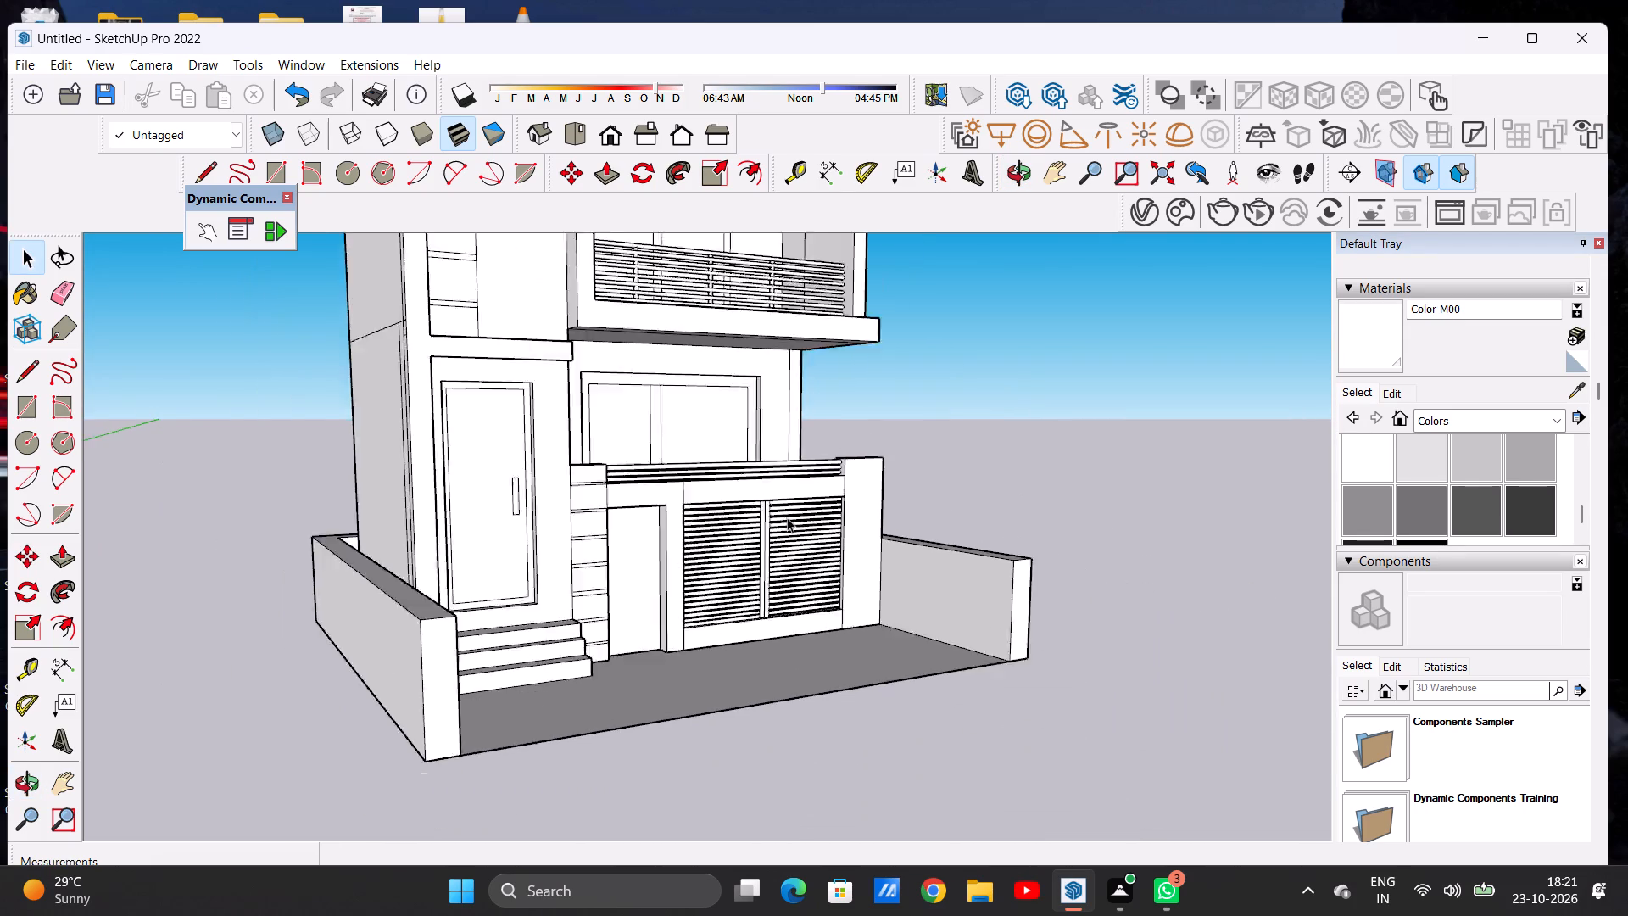
Examine the whole house elevation from a distance, including the upper balconies, roof and ground-floor front.
scroll(787, 517, "down", 1)
scroll(577, 557, "down", 13)
scroll(647, 370, "up", 6)
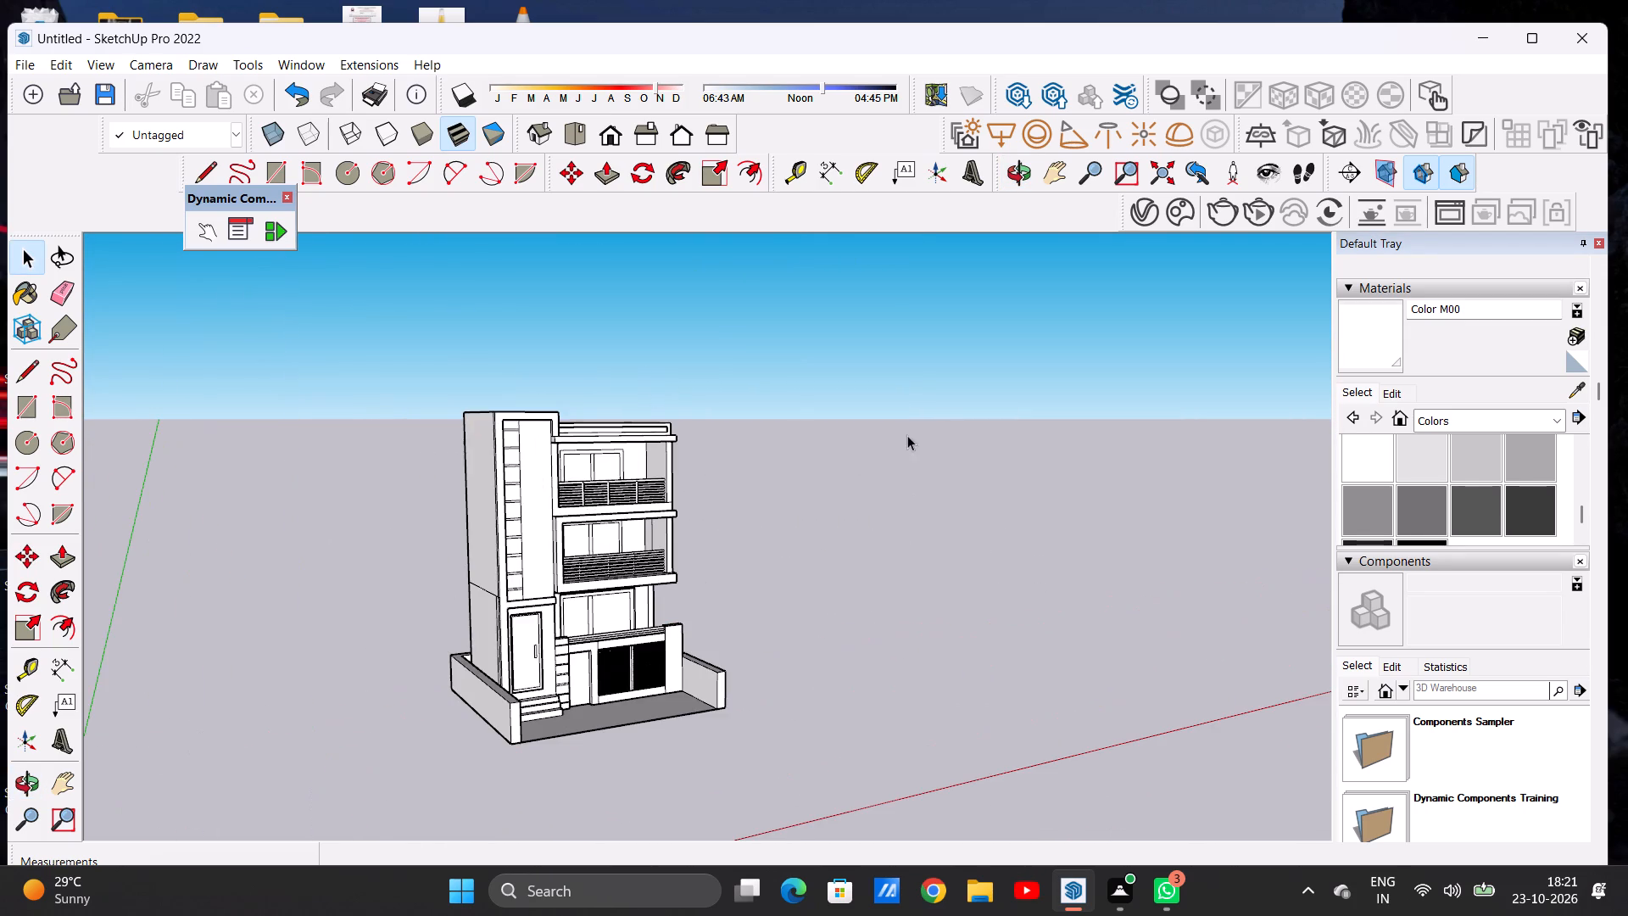
middle_click_drag(874, 455, 668, 450)
scroll(592, 455, "up", 7)
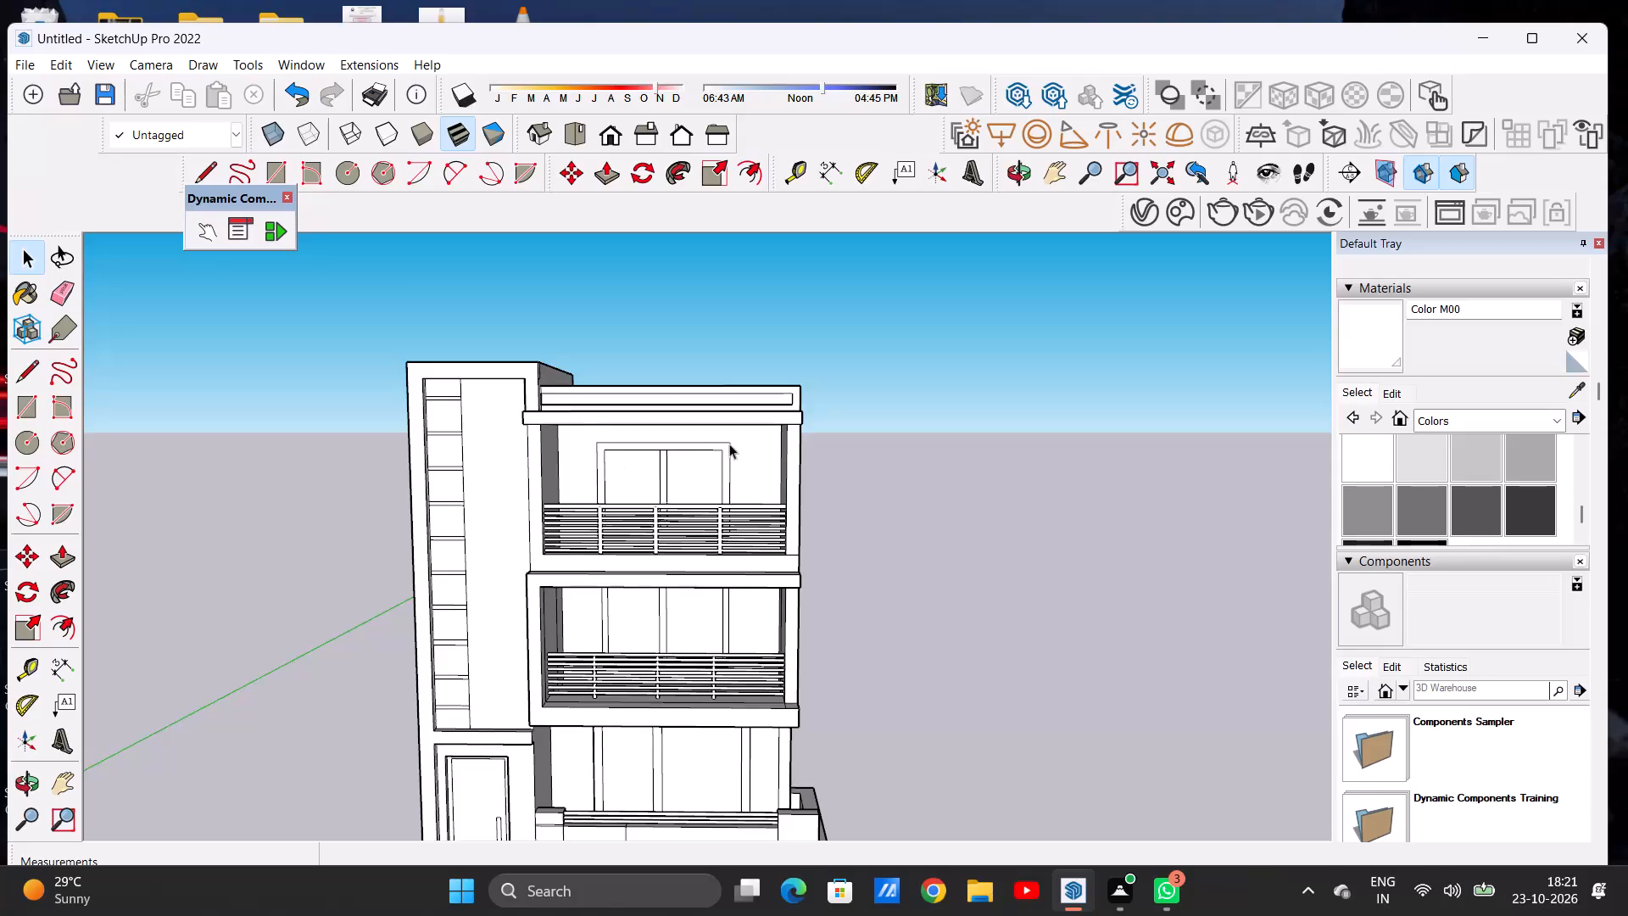
middle_click_drag(742, 448, 839, 492)
scroll(736, 453, "up", 1)
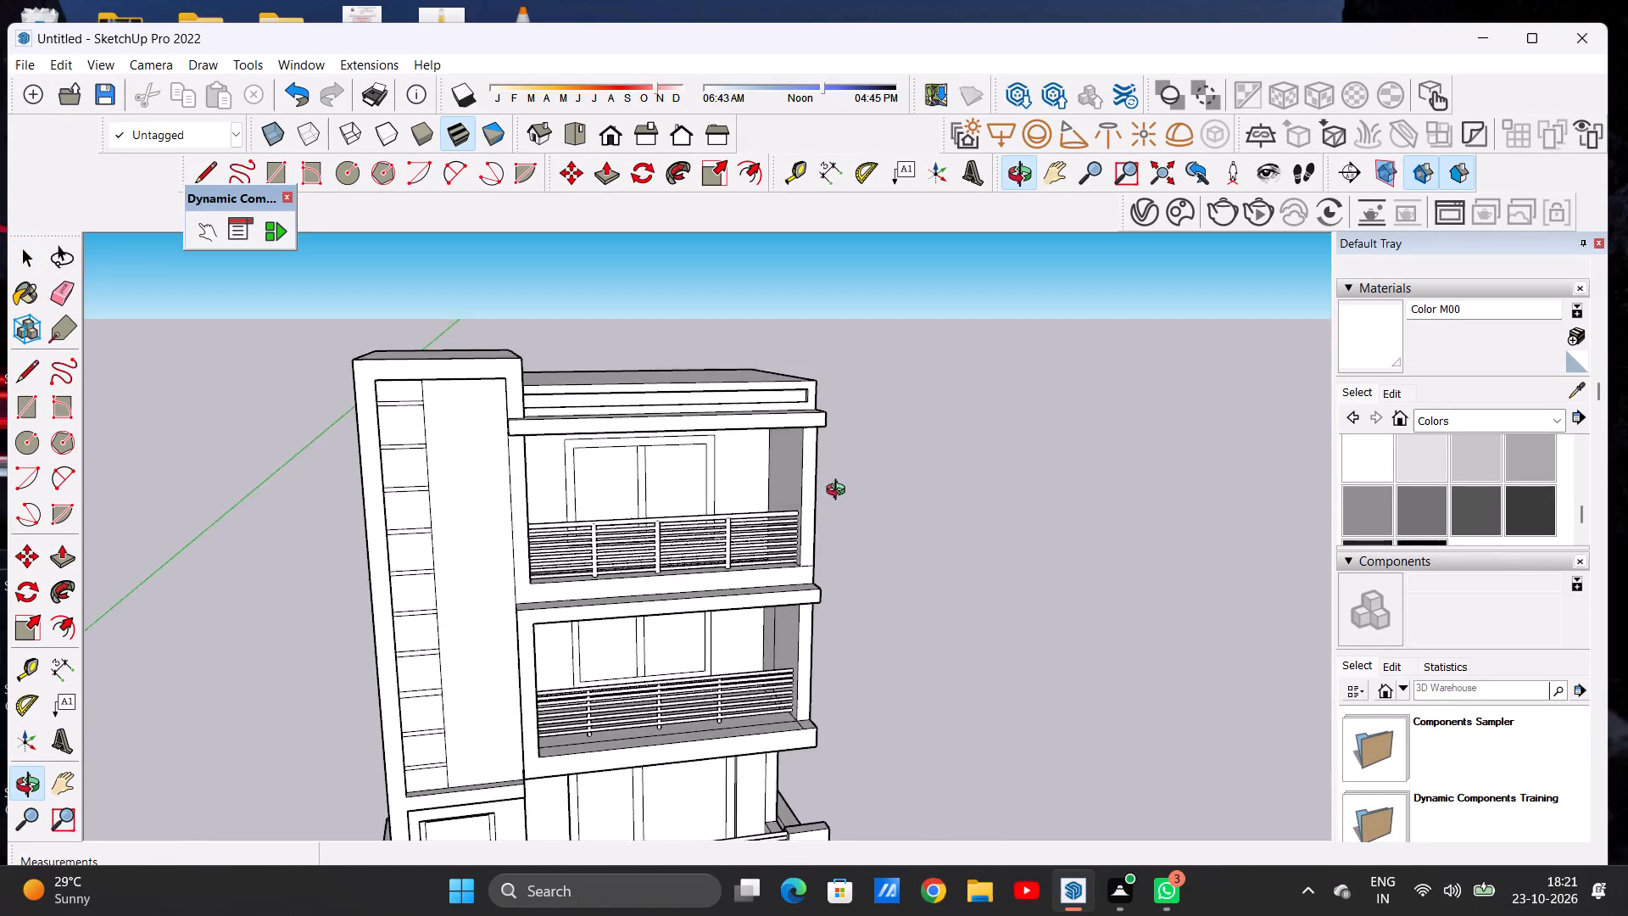
middle_click_drag(839, 492, 734, 478)
scroll(733, 480, "down", 11)
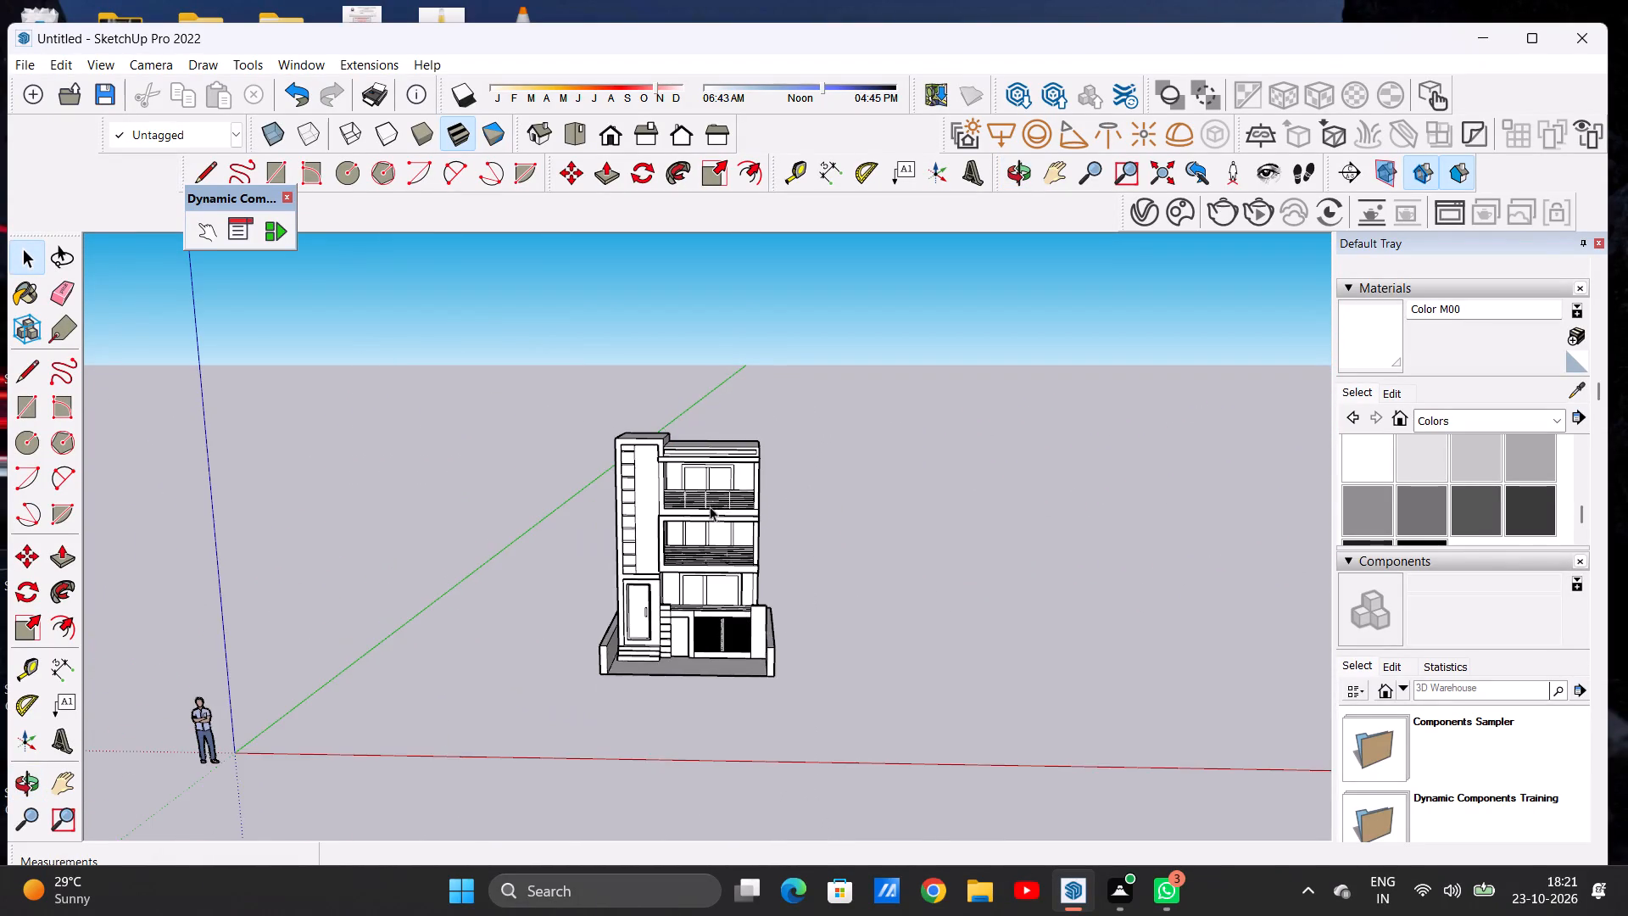
scroll(729, 669, "up", 7)
scroll(649, 529, "up", 4)
scroll(644, 525, "down", 1)
scroll(643, 530, "up", 3)
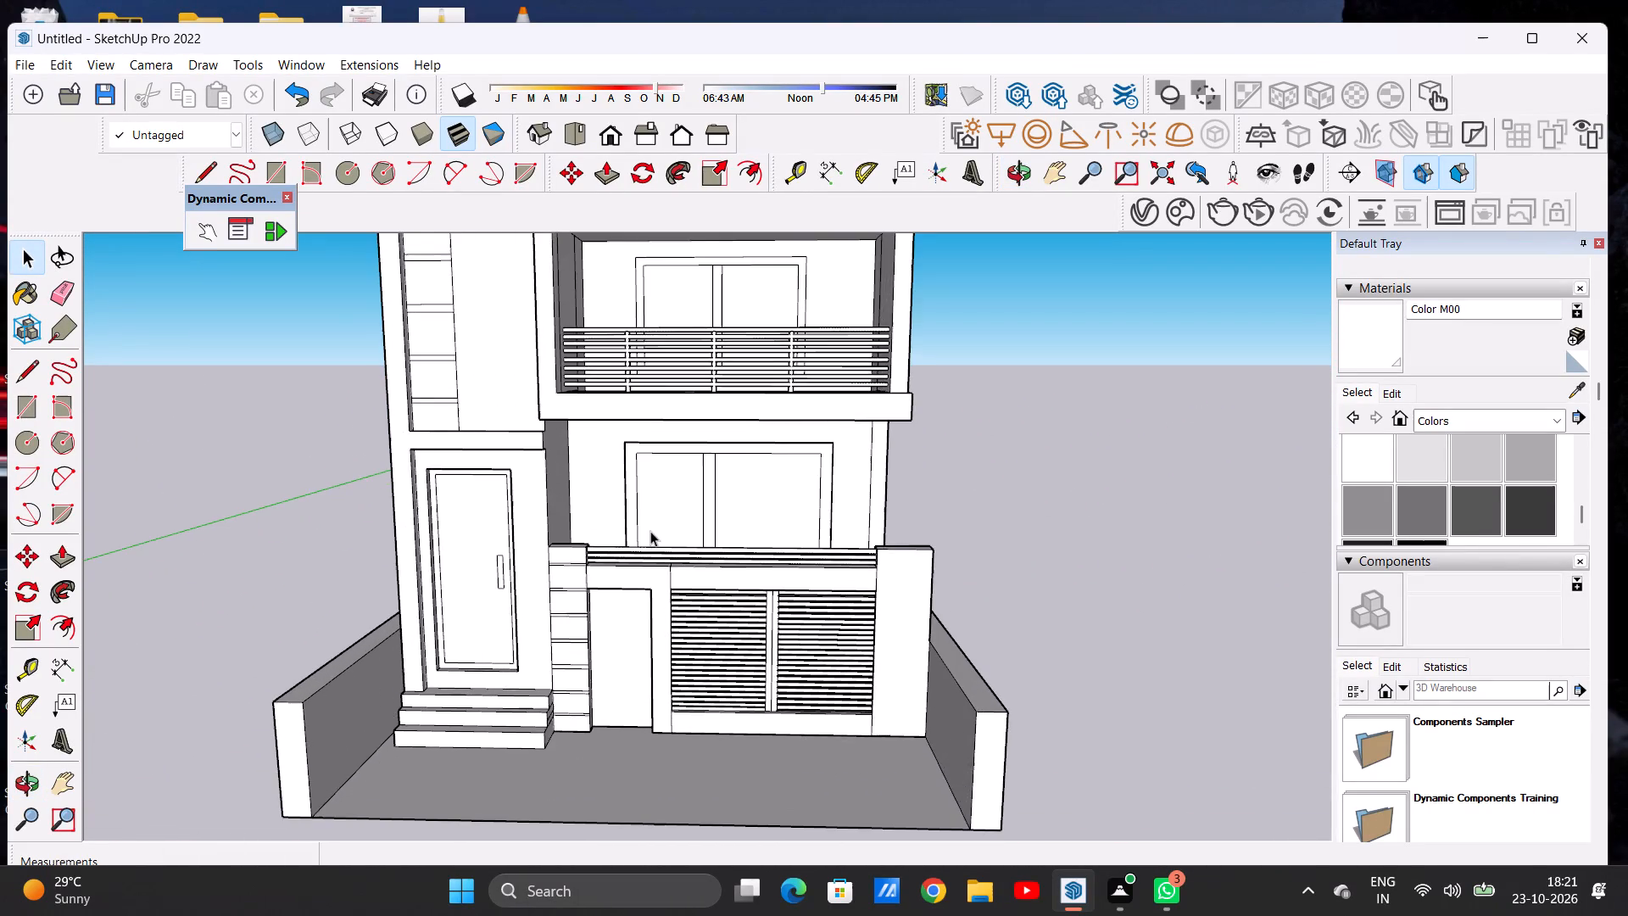
Examine the rail ends at the stepped pillar from both sides, and the front yard, entrance steps and boundary wall from above.
middle_click_drag(634, 524, 487, 559)
scroll(598, 523, "up", 20)
scroll(598, 523, "up", 2)
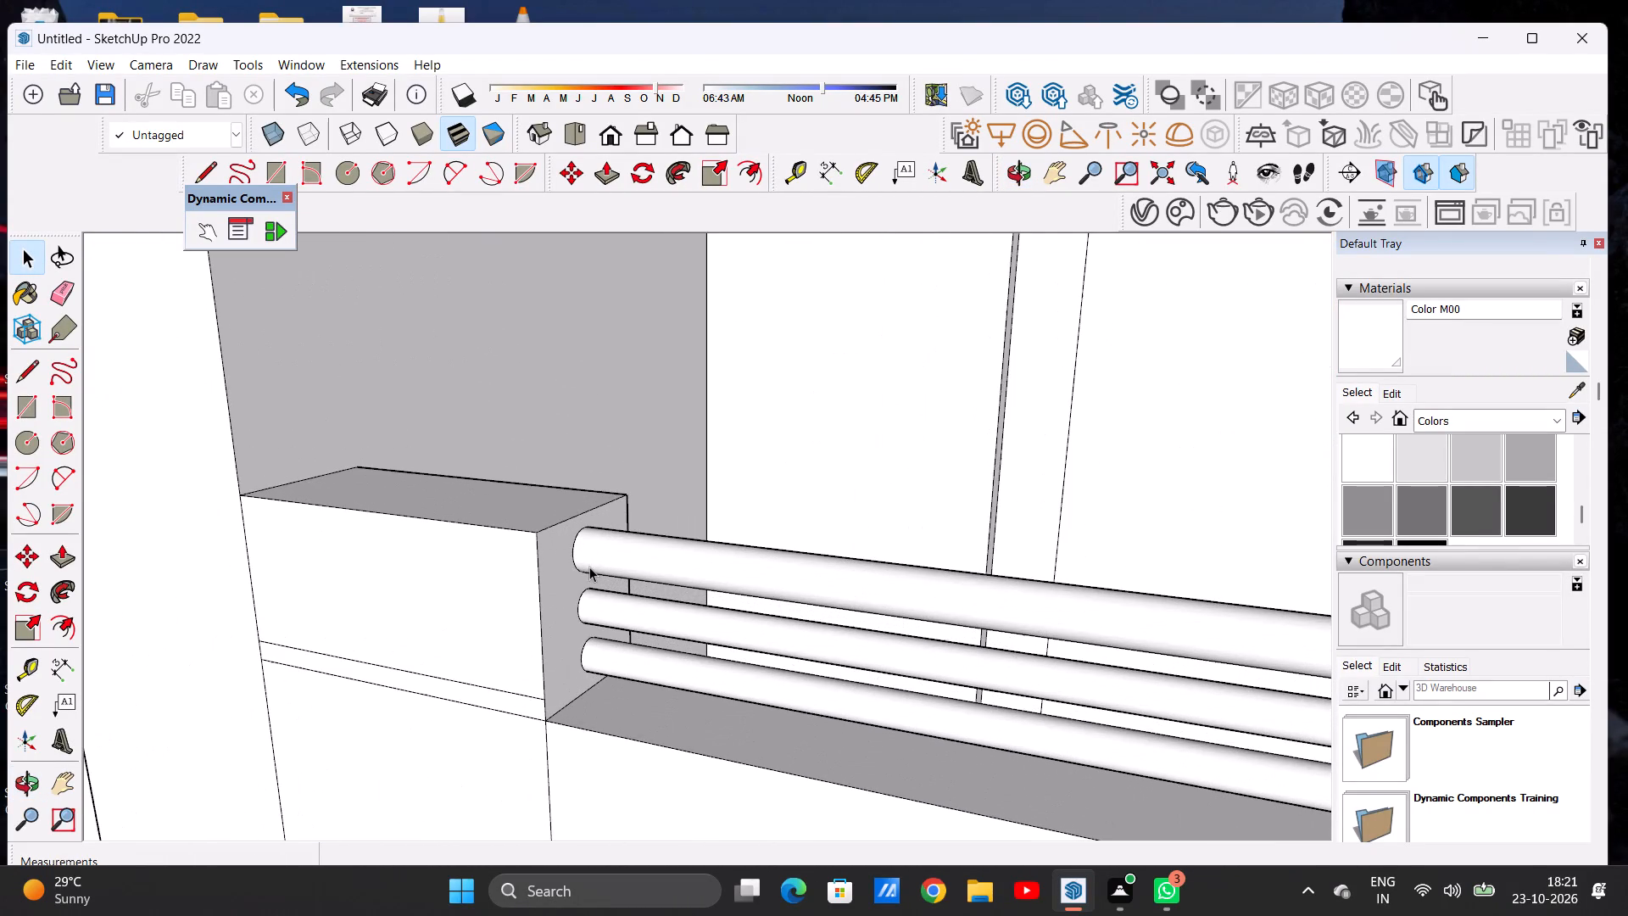
scroll(588, 640, "down", 7)
middle_click_drag(772, 583, 190, 554)
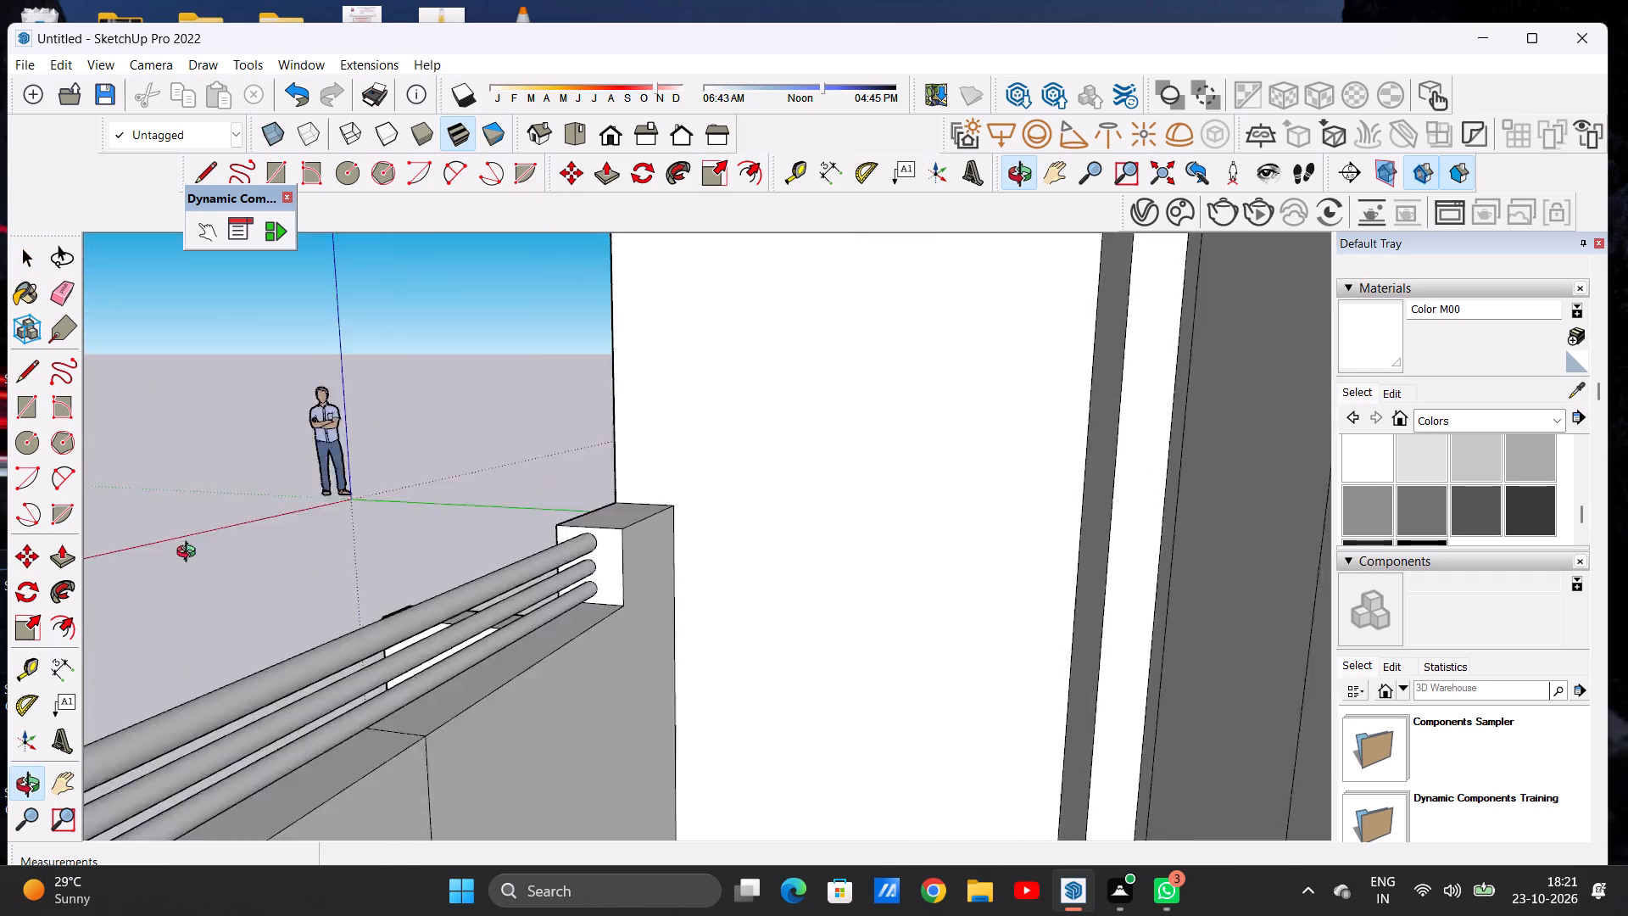
middle_click_drag(190, 554, 800, 550)
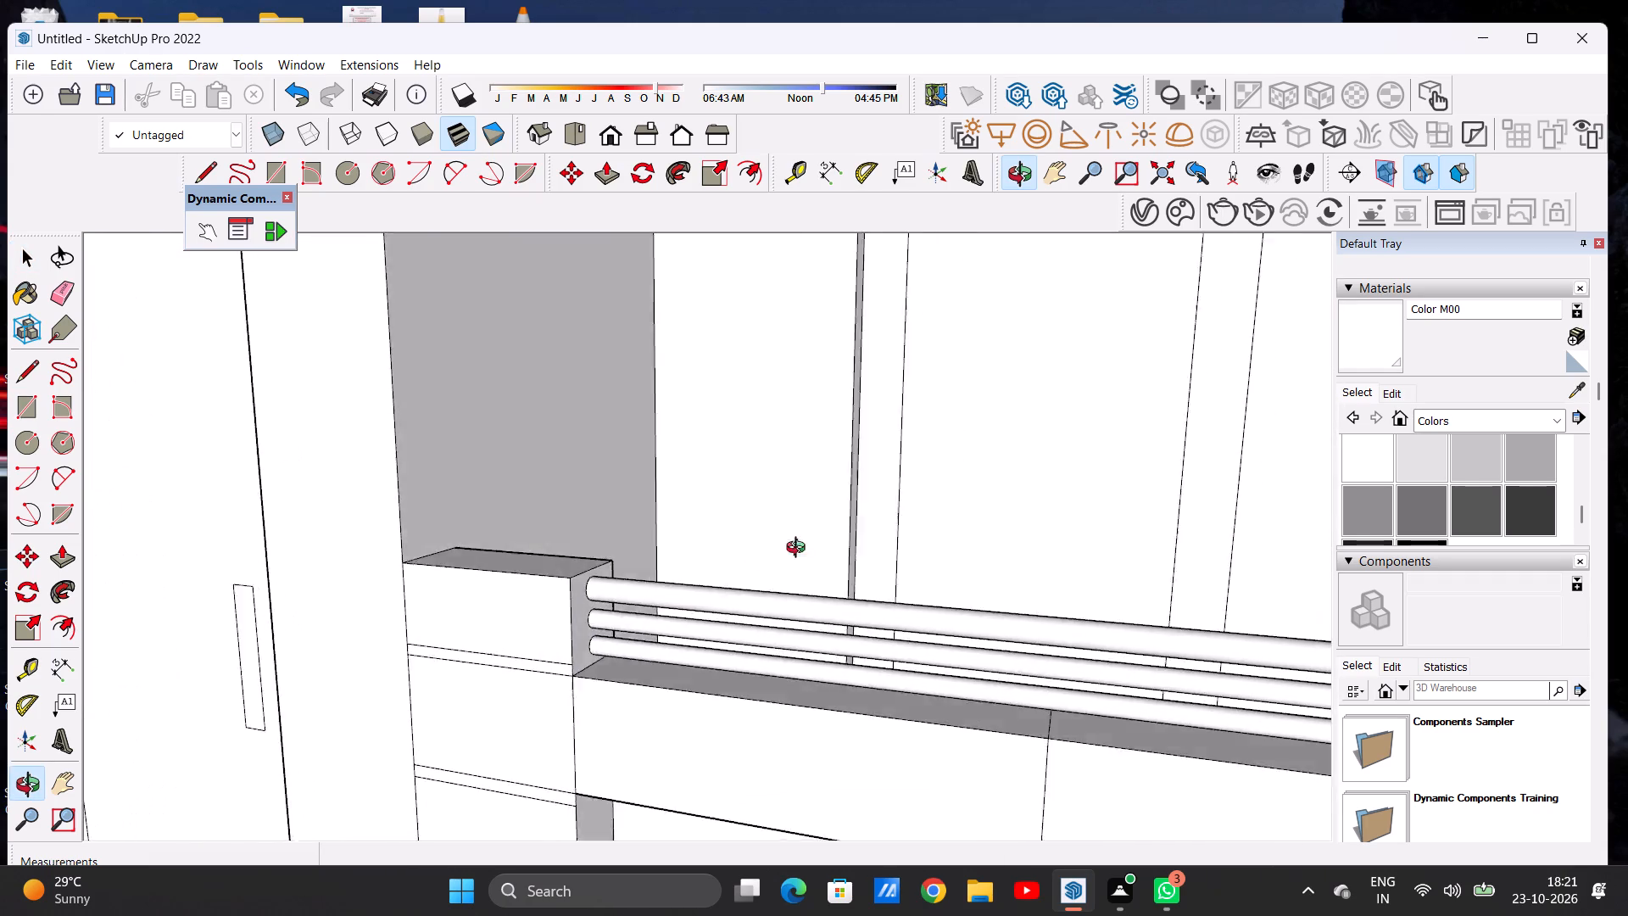
middle_click_drag(800, 550, 880, 529)
scroll(610, 584, "down", 6)
scroll(490, 600, "down", 9)
scroll(537, 595, "up", 1)
scroll(614, 589, "down", 3)
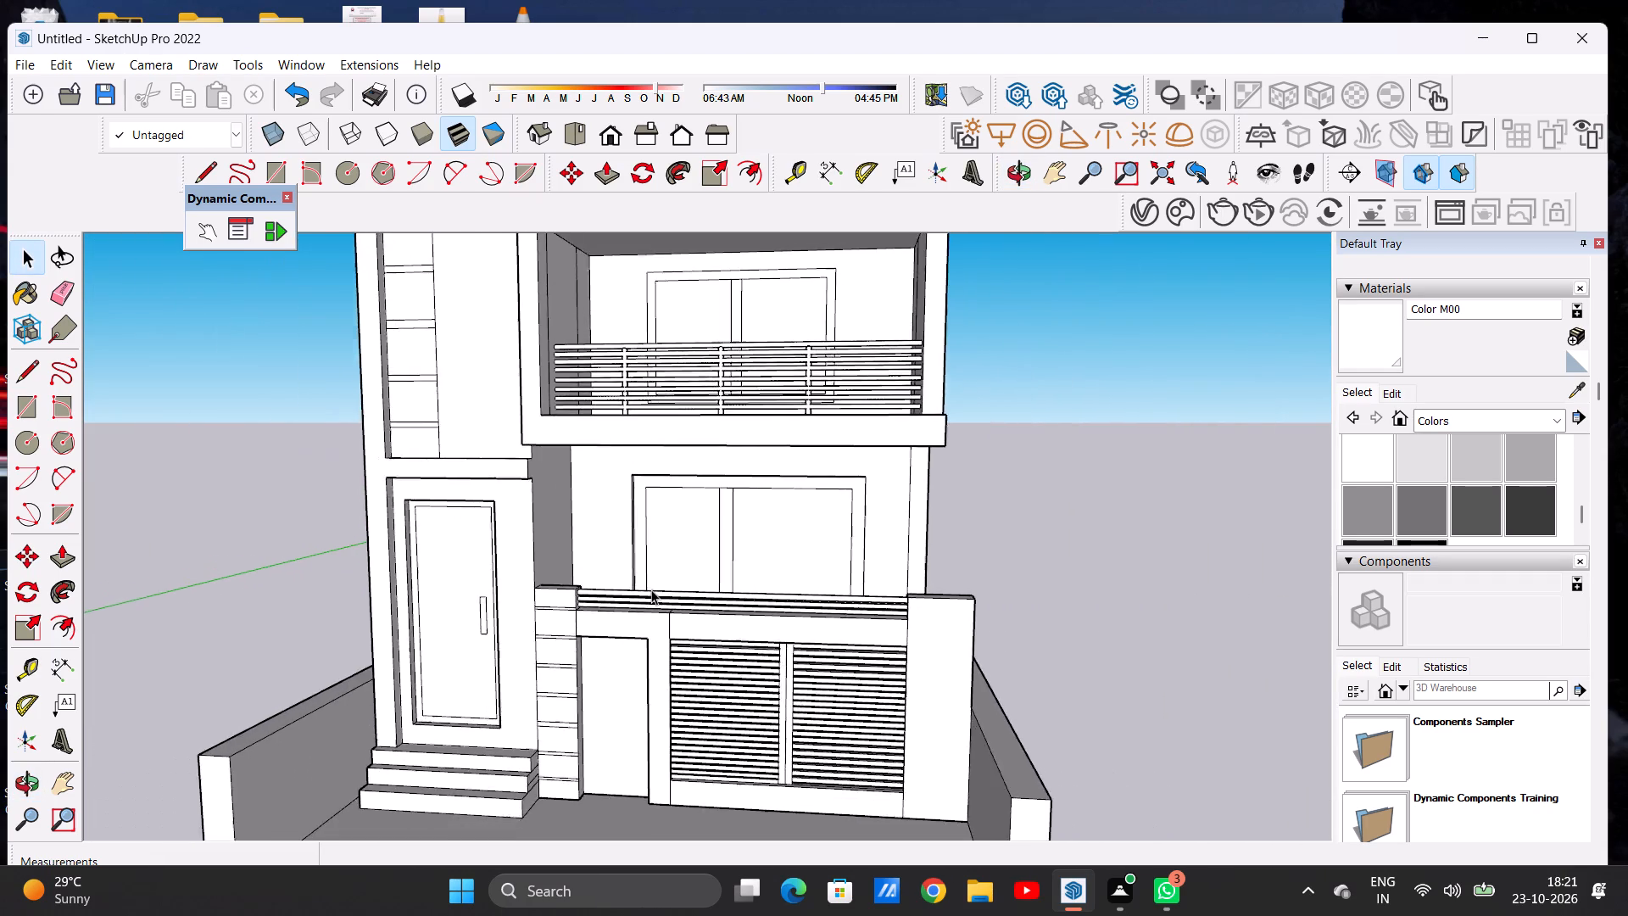
scroll(651, 589, "down", 1)
scroll(653, 589, "up", 1)
scroll(653, 589, "down", 8)
scroll(600, 684, "up", 6)
middle_click_drag(586, 685, 638, 862)
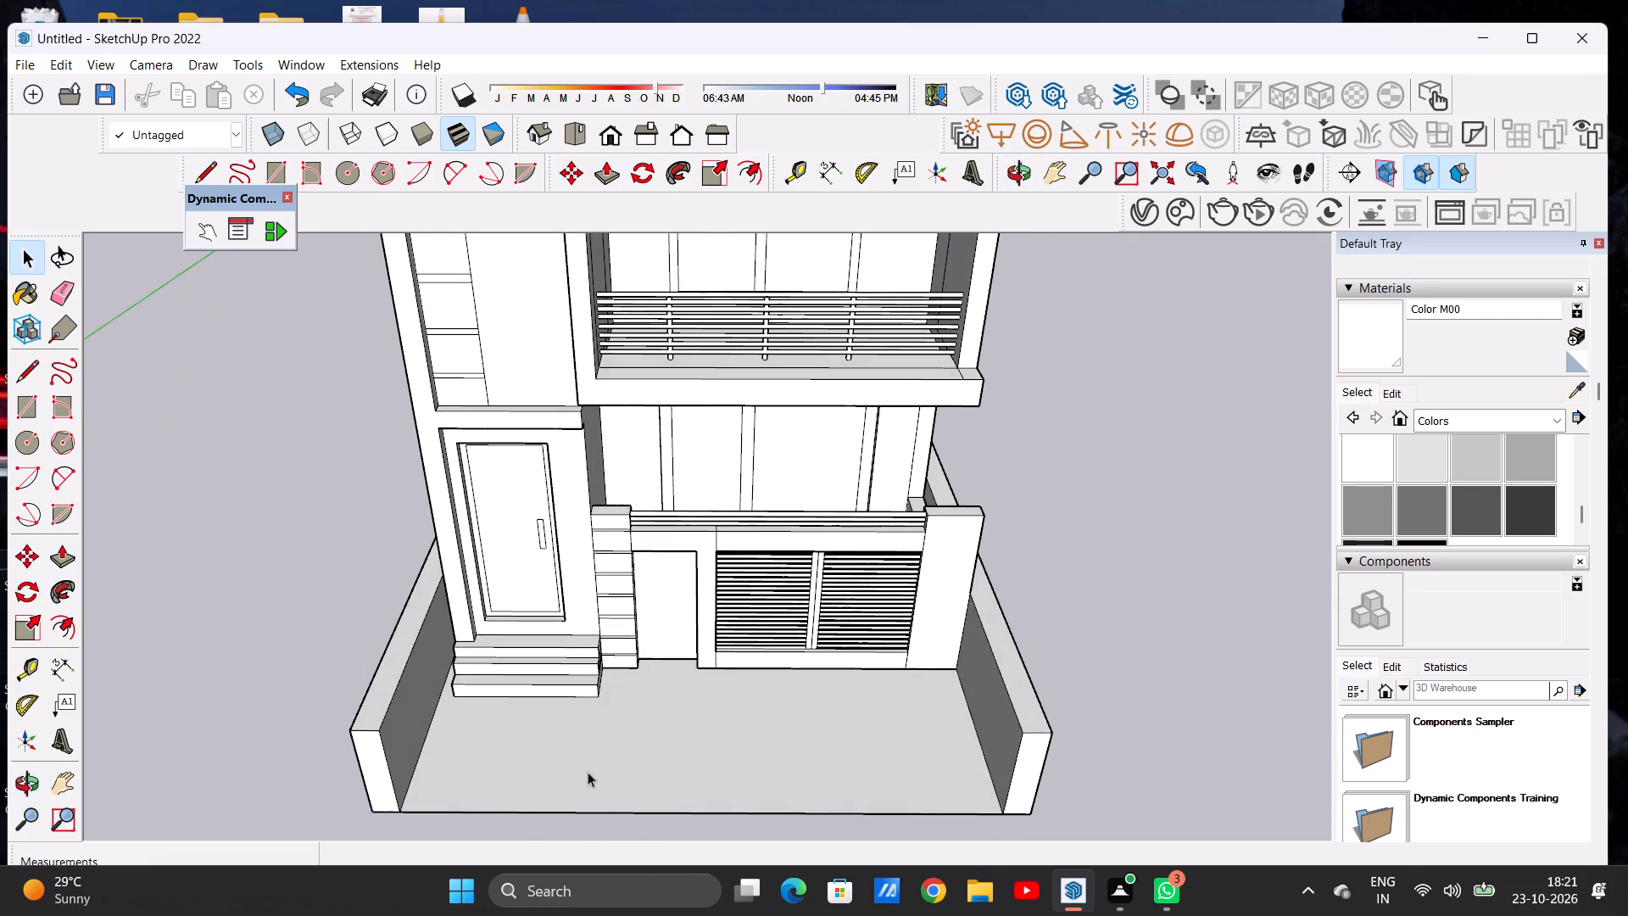
scroll(547, 762, "up", 4)
scroll(521, 745, "down", 1)
scroll(505, 741, "up", 1)
middle_click_drag(443, 675, 611, 681)
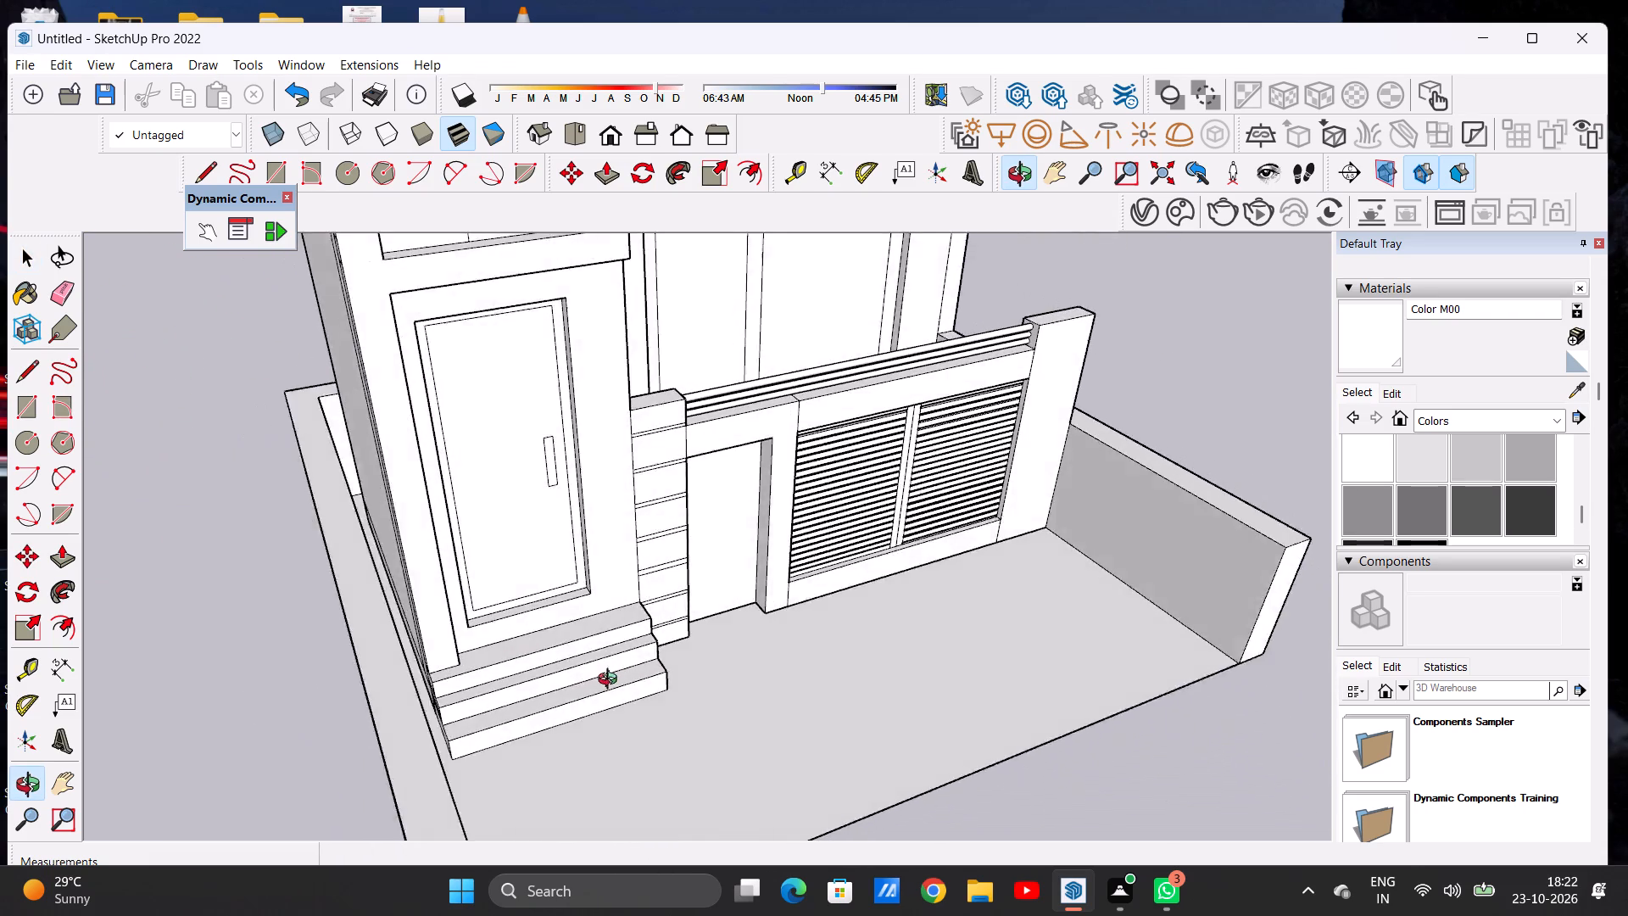
Examine the whole house with its boundary wall from the front, from above and from both sides.
middle_click_drag(611, 681, 448, 651)
scroll(503, 645, "down", 3)
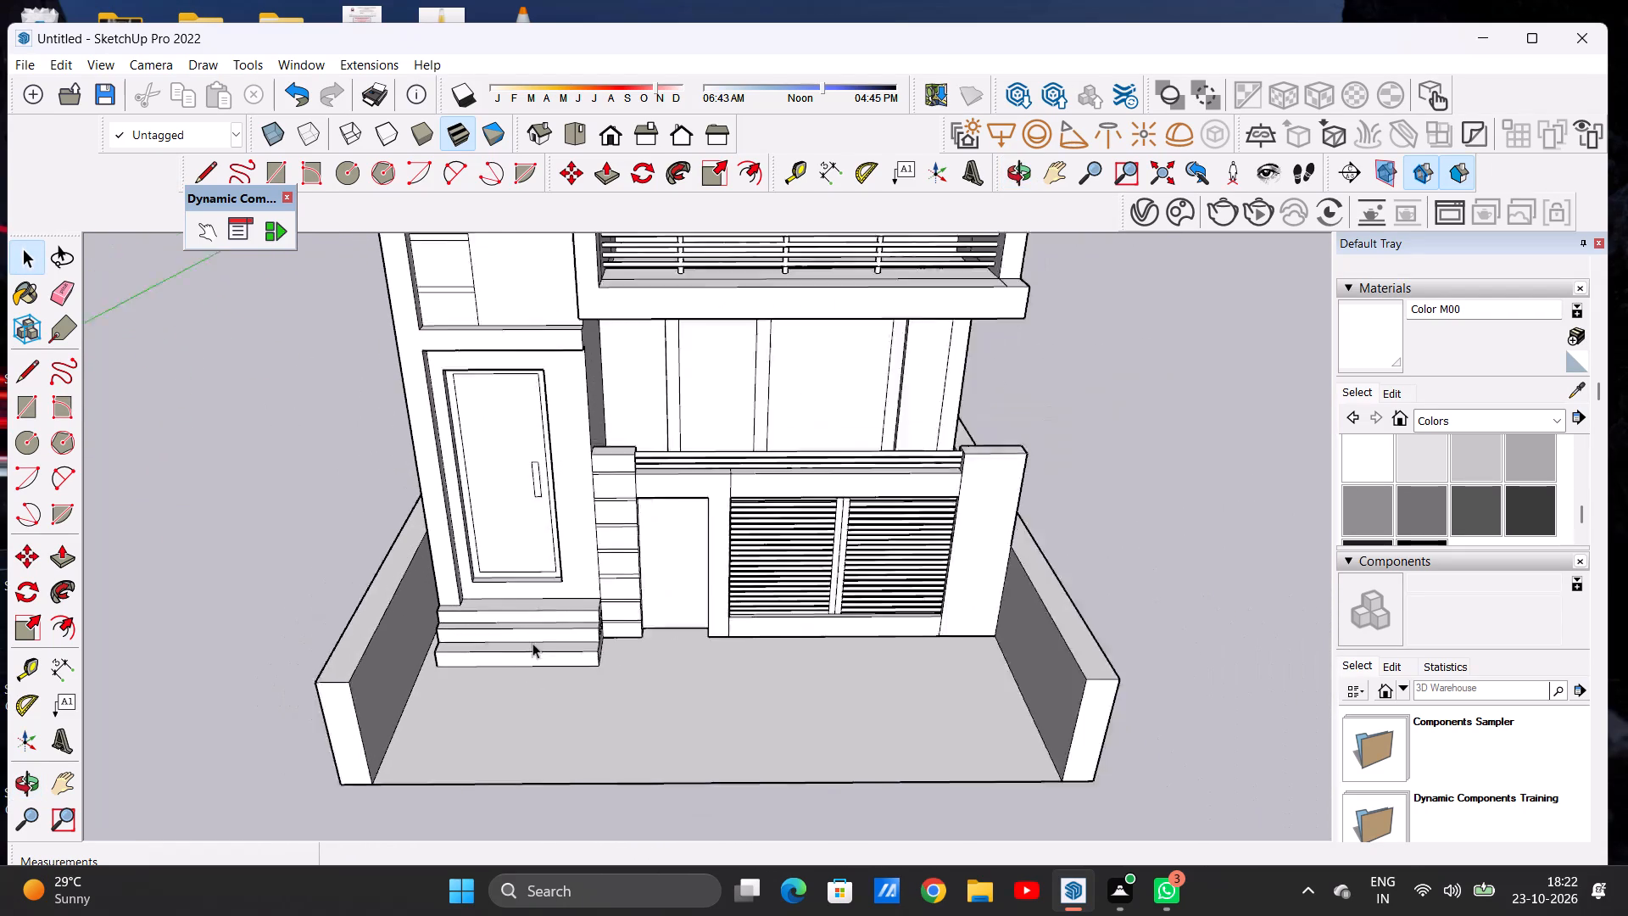
scroll(532, 643, "down", 8)
middle_click_drag(628, 631, 626, 601)
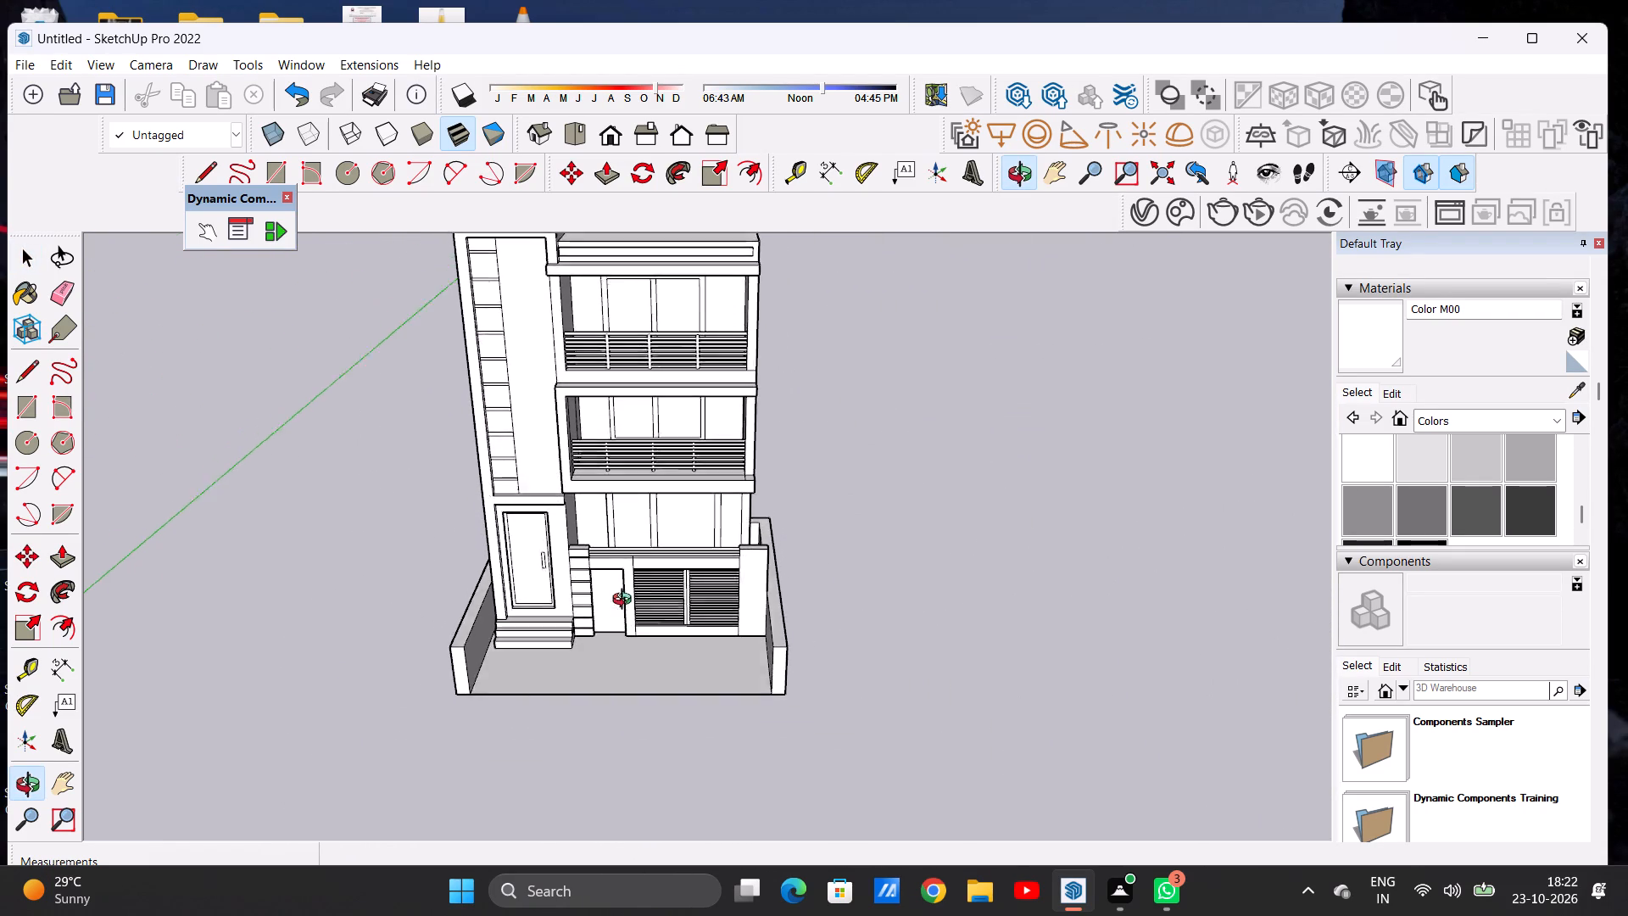
middle_click_drag(626, 601, 642, 480)
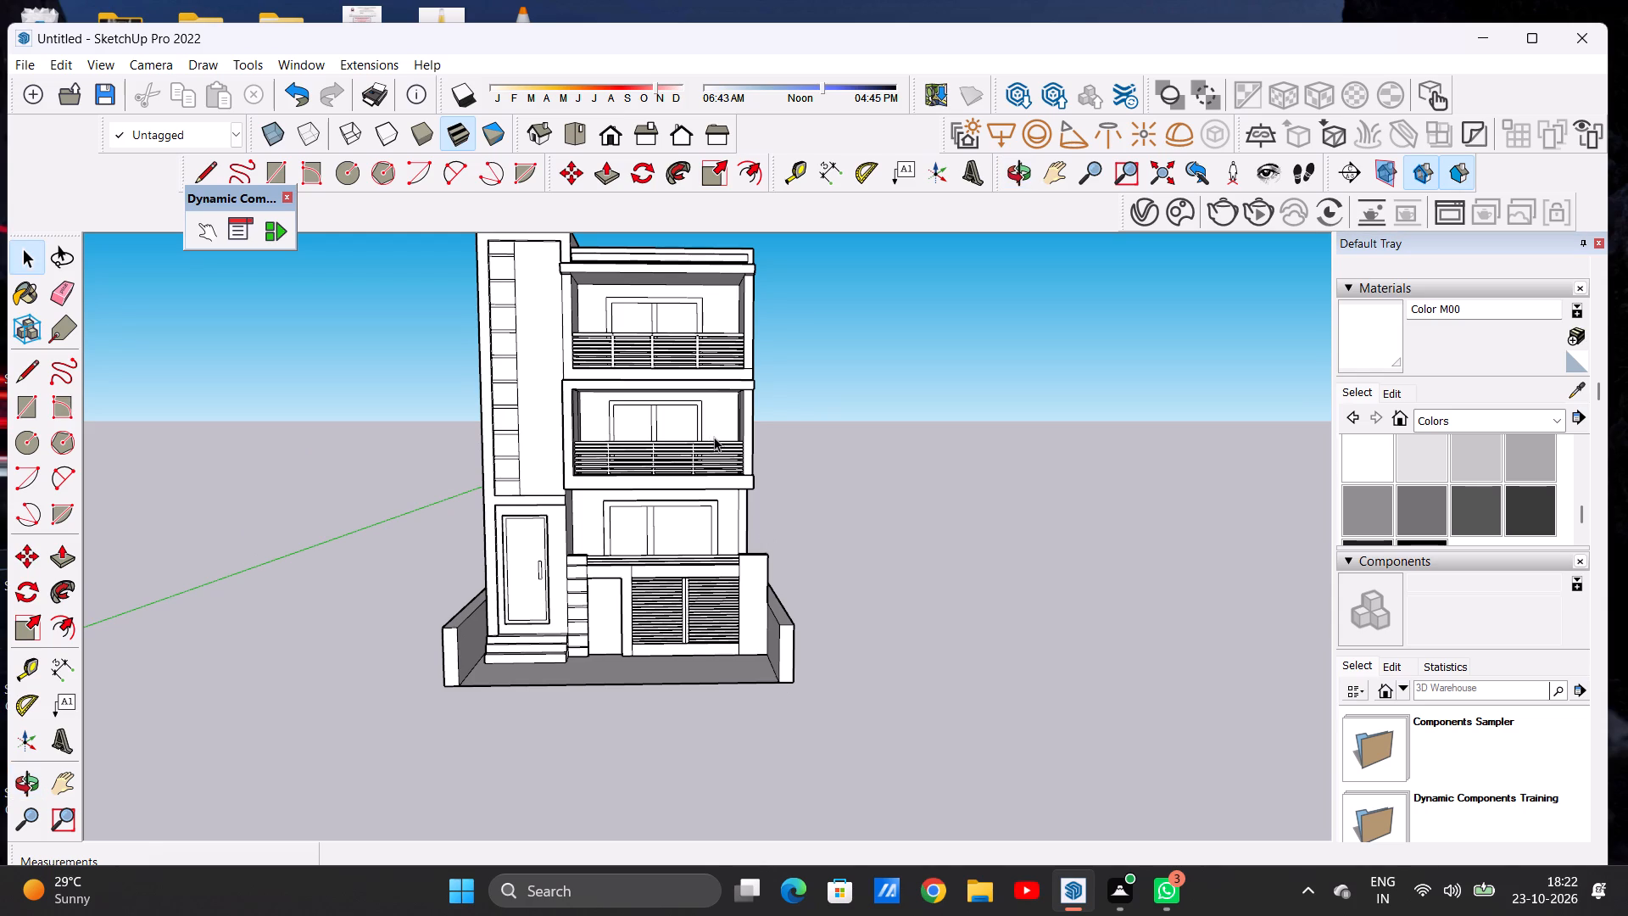
scroll(778, 404, "down", 5)
middle_click_drag(863, 428, 521, 456)
middle_click_drag(797, 495, 842, 683)
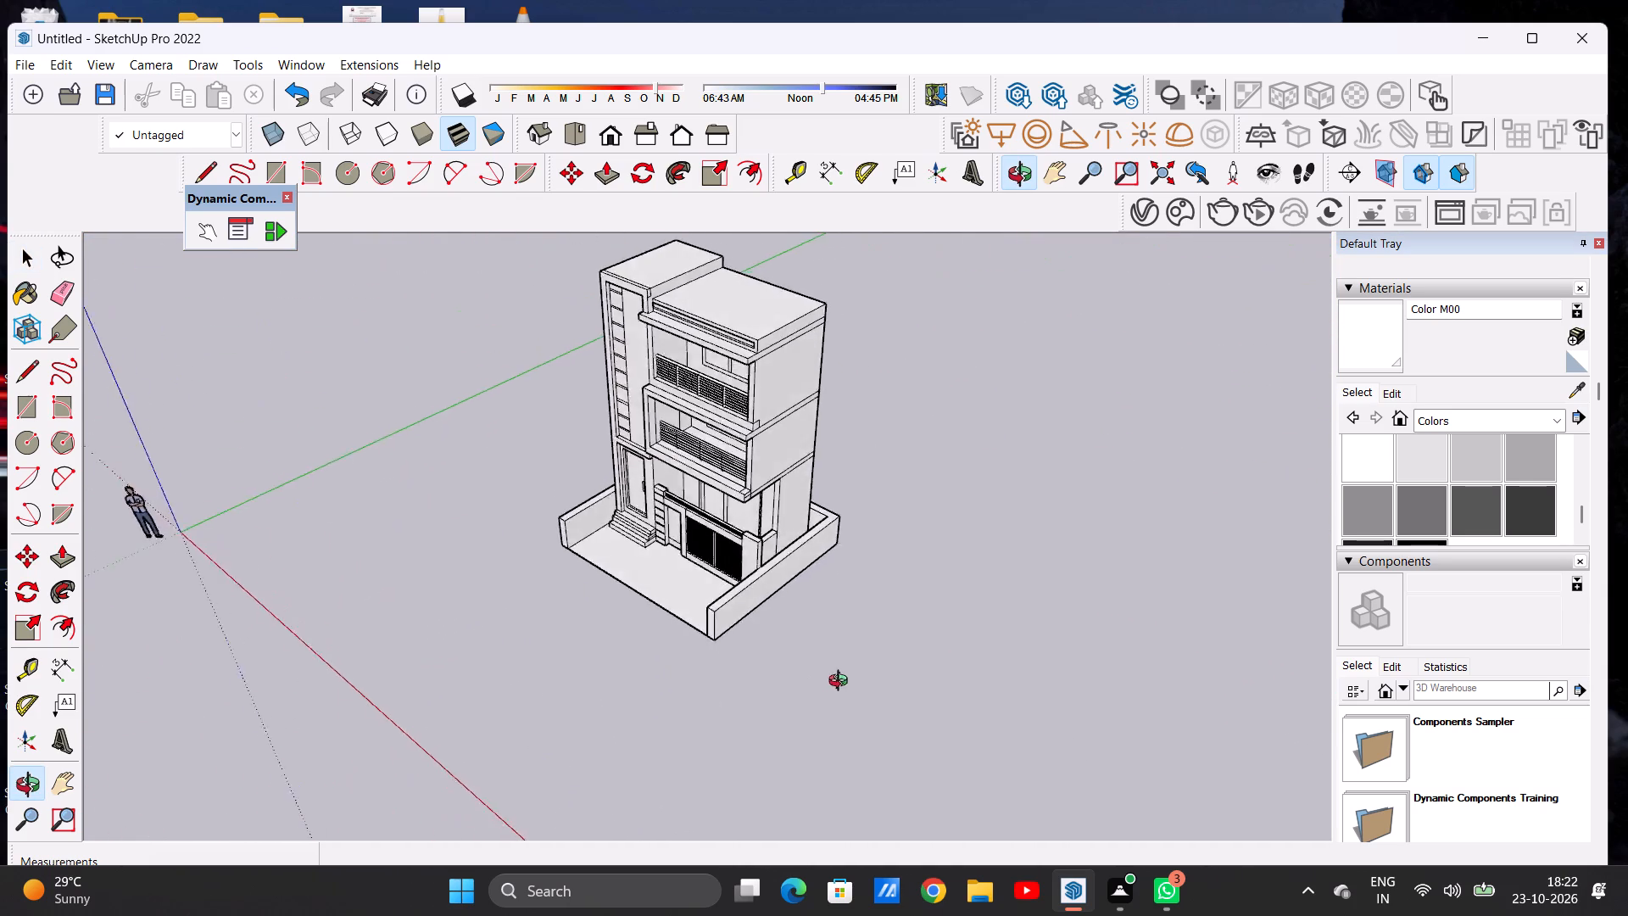
middle_click_drag(842, 683, 1051, 630)
middle_click_drag(548, 616, 942, 570)
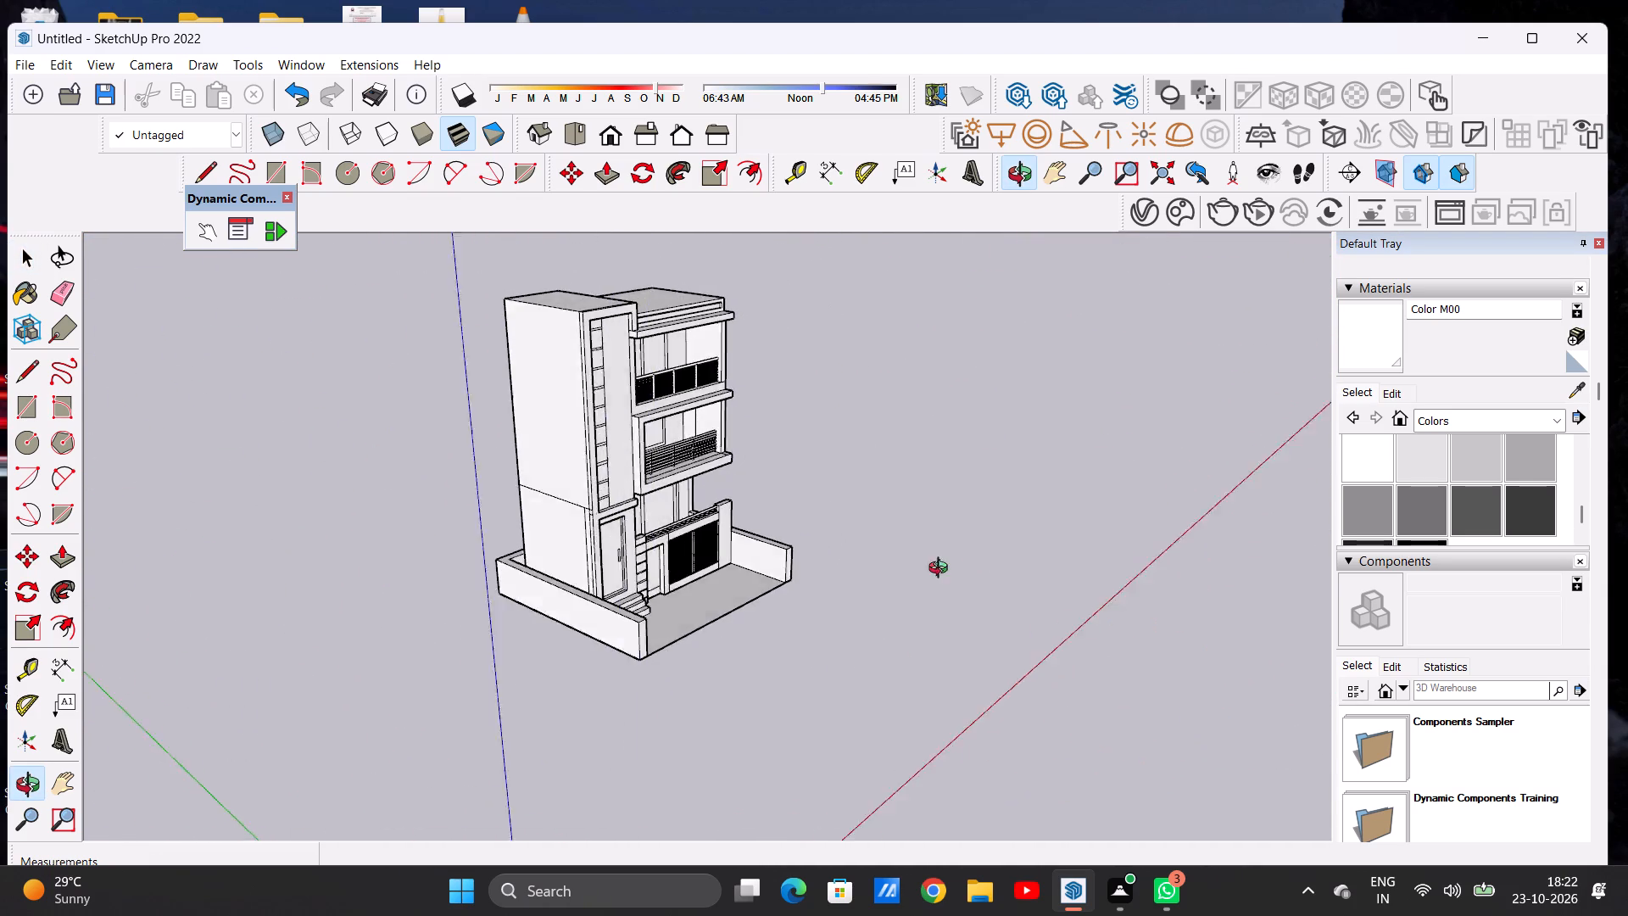
middle_click_drag(942, 570, 671, 637)
Examine the narrow gap between the house's side wall and the boundary wall beside the entrance steps.
scroll(527, 522, "up", 13)
scroll(595, 571, "up", 4)
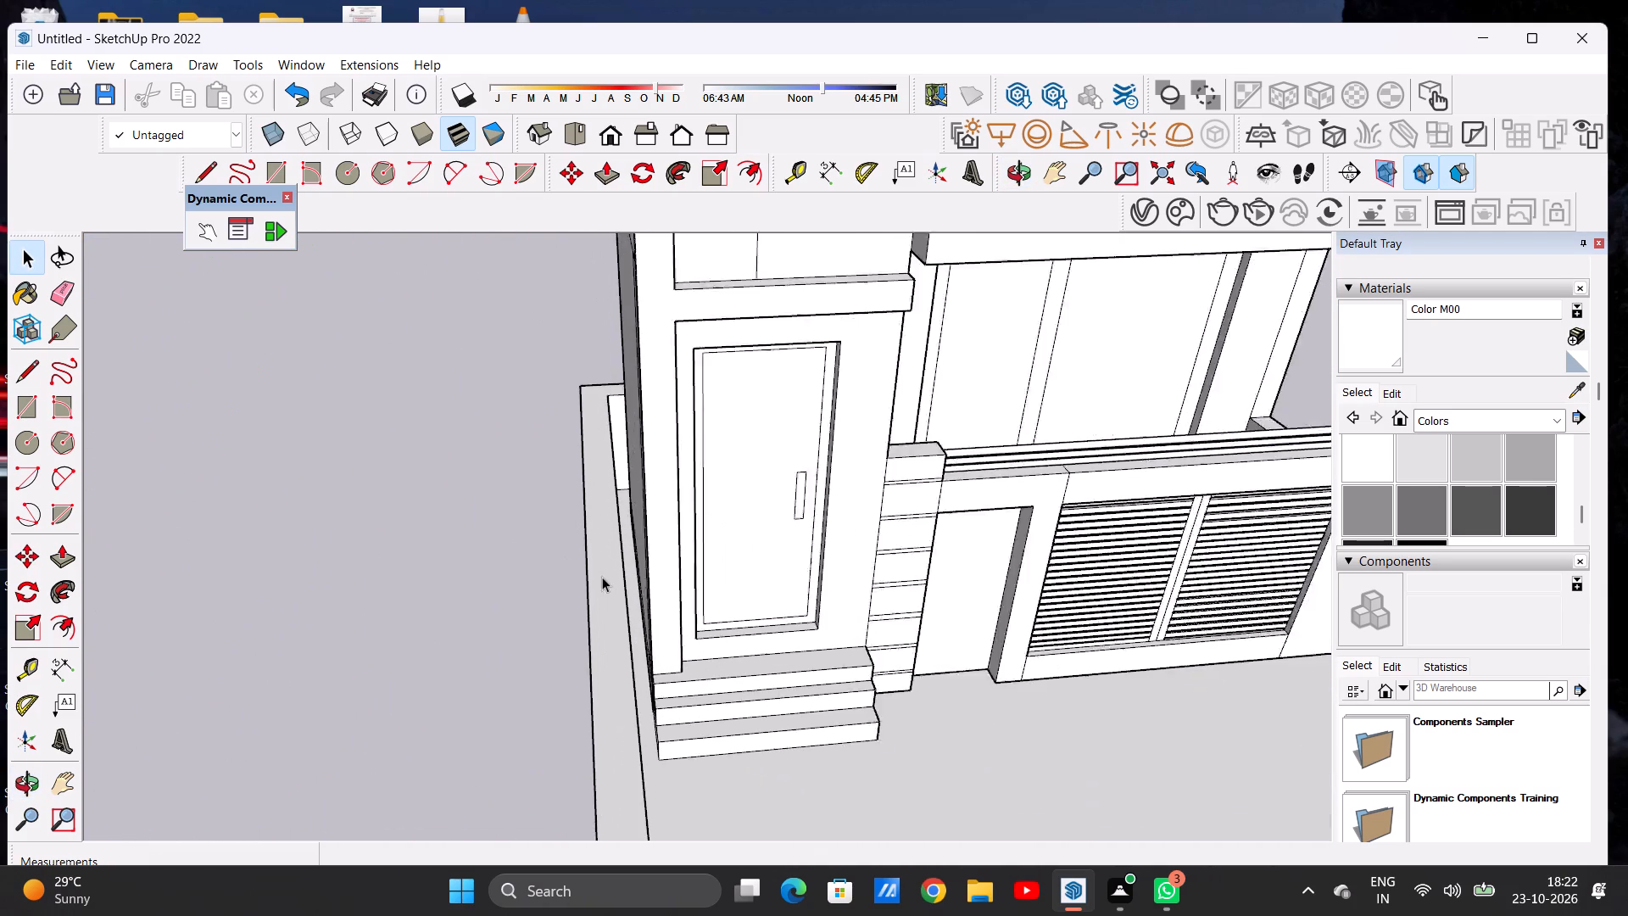
scroll(602, 577, "up", 9)
middle_click_drag(658, 606, 644, 585)
scroll(643, 599, "up", 1)
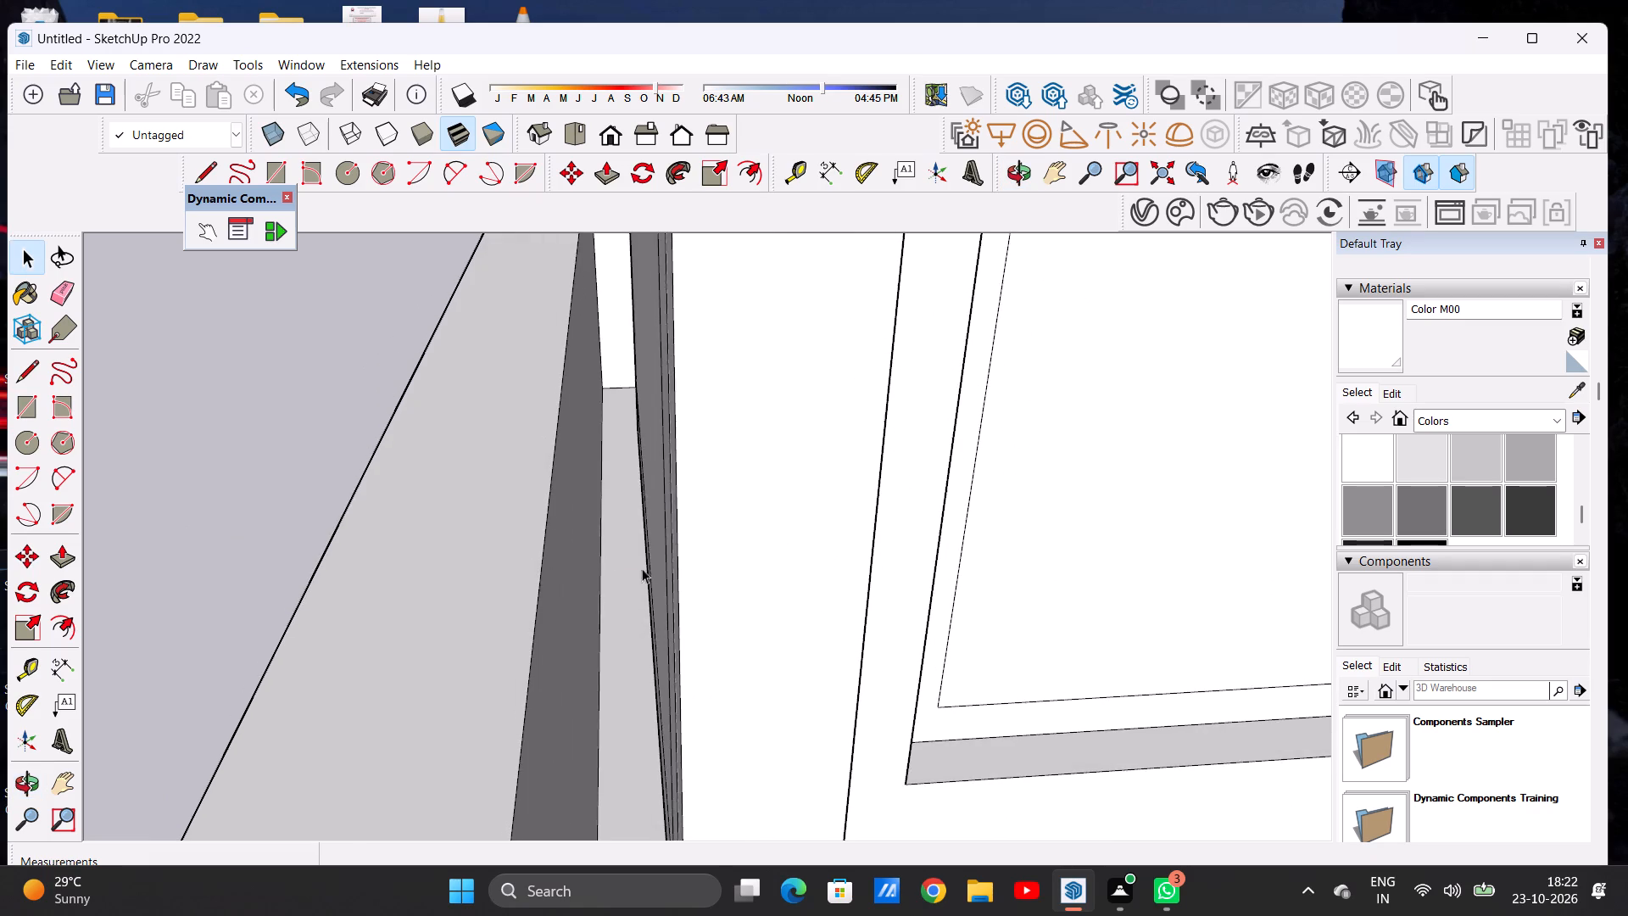
scroll(571, 527, "down", 20)
scroll(571, 527, "down", 5)
Examine the ground-floor front, gate wall, front yard and boundary wall from several angles.
middle_click_drag(869, 528, 861, 528)
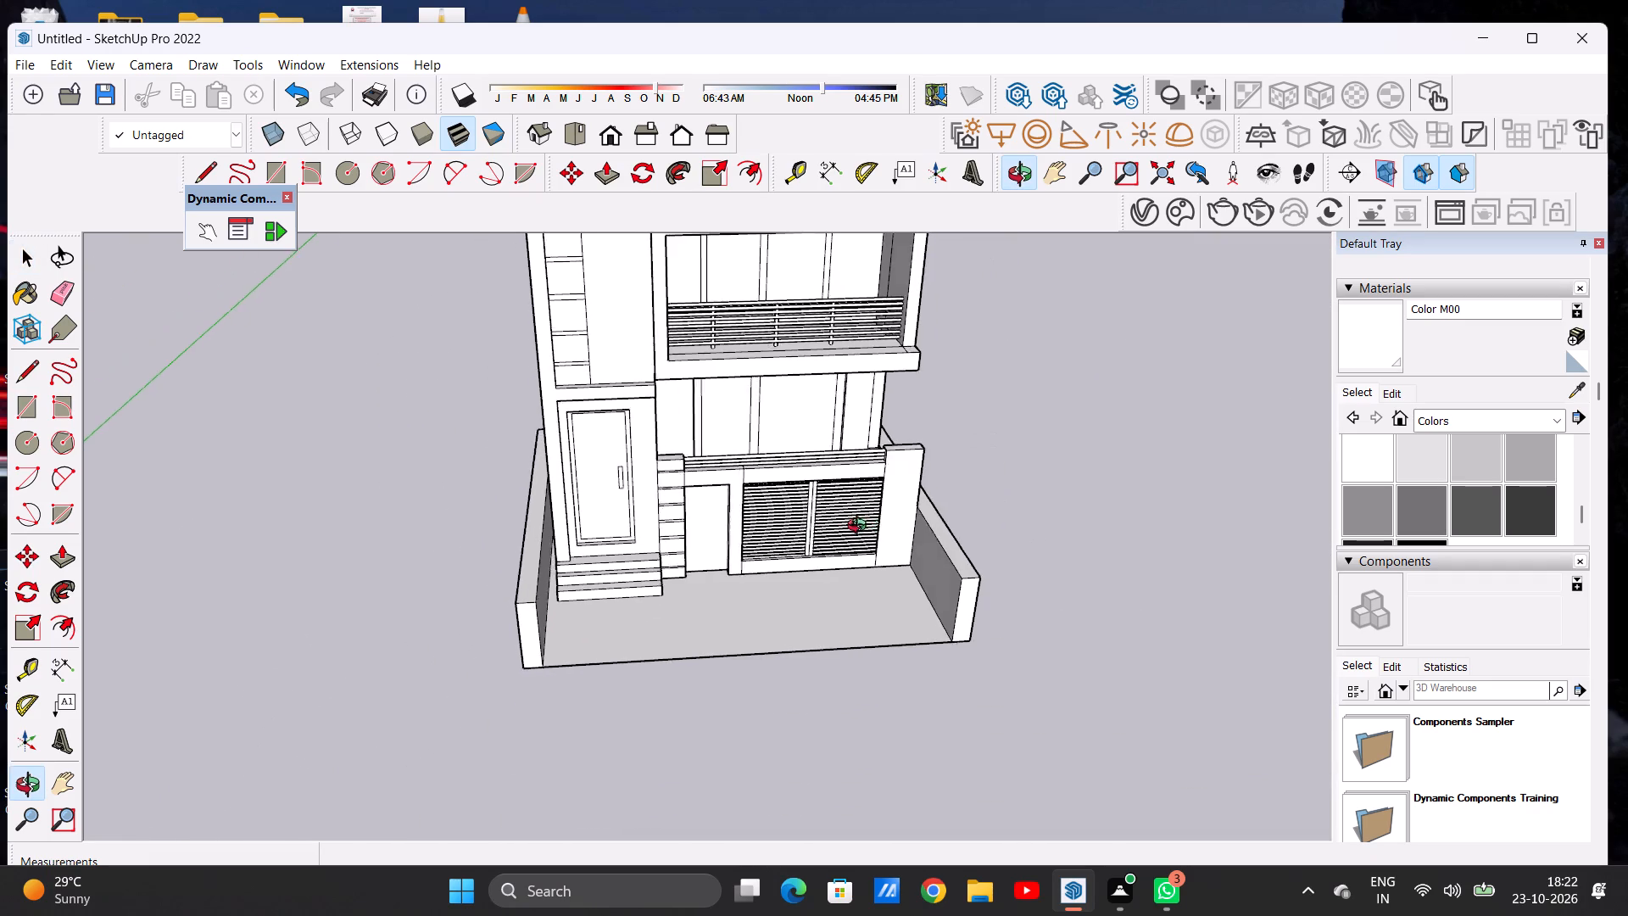
middle_click_drag(861, 528, 777, 633)
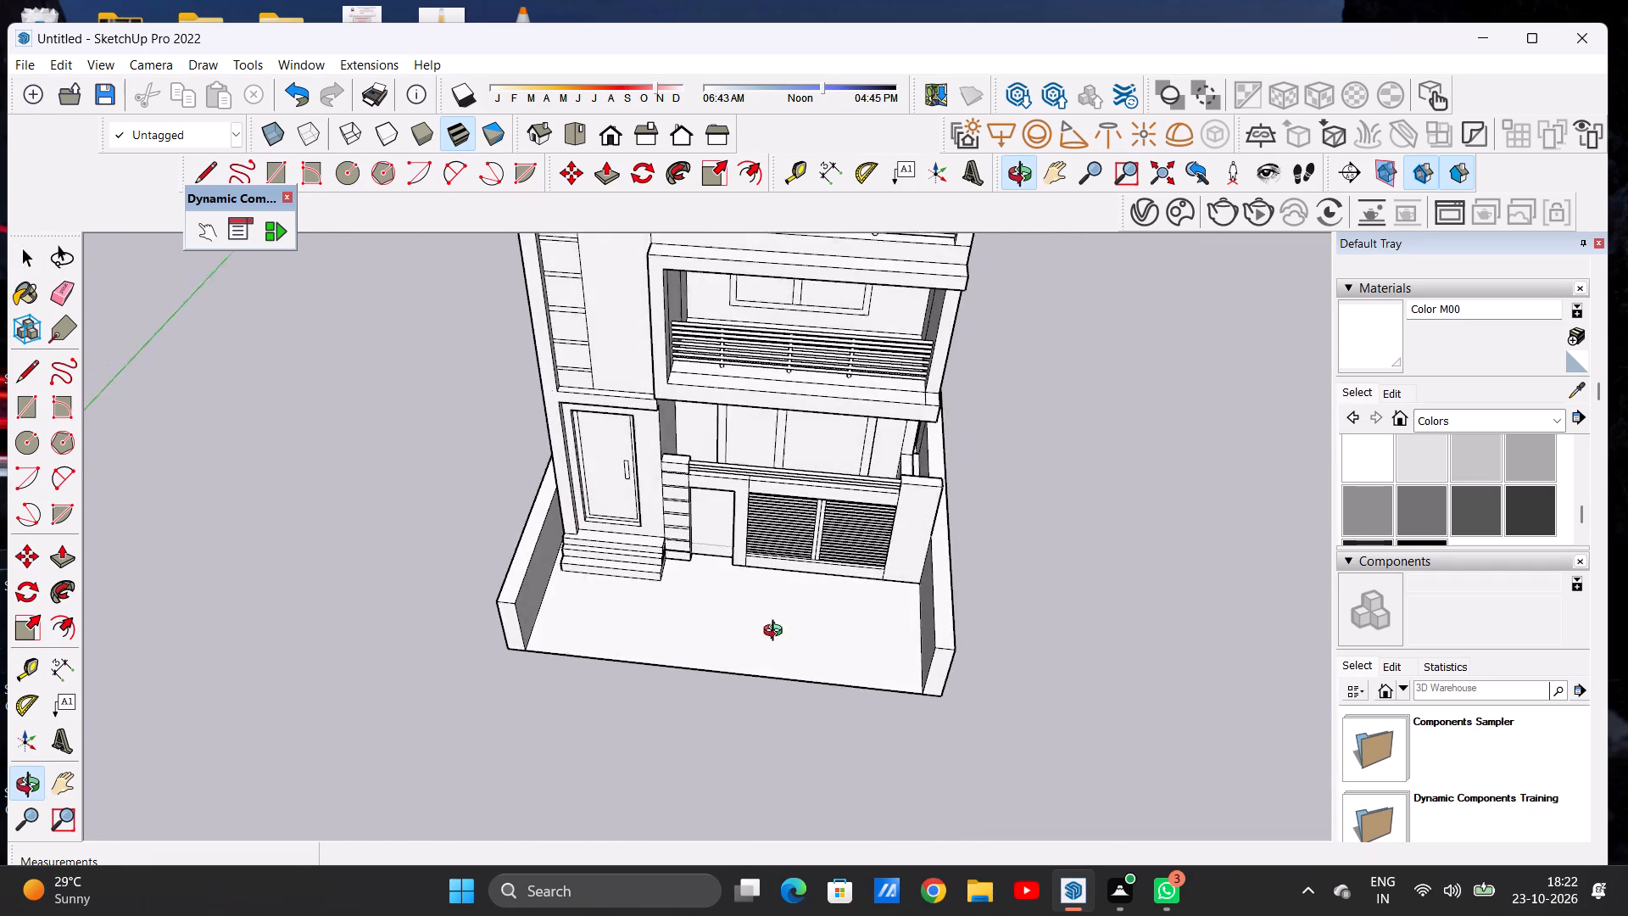
middle_click_drag(777, 633, 819, 516)
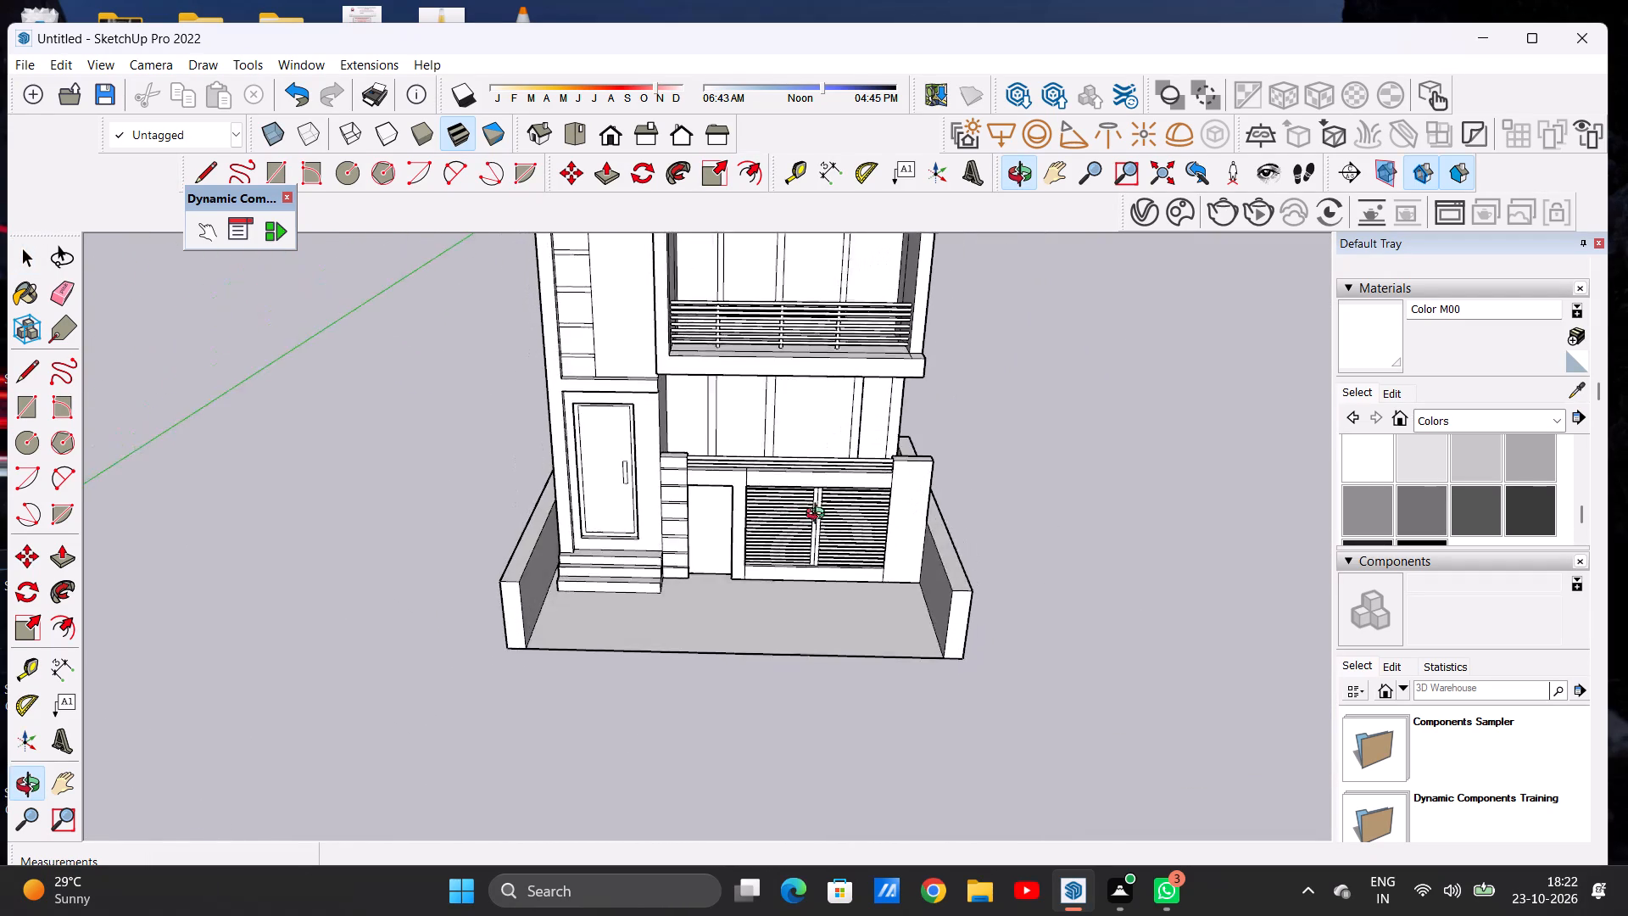
middle_click_drag(819, 516, 817, 585)
scroll(814, 572, "down", 6)
middle_click_drag(817, 566, 813, 520)
scroll(817, 561, "up", 6)
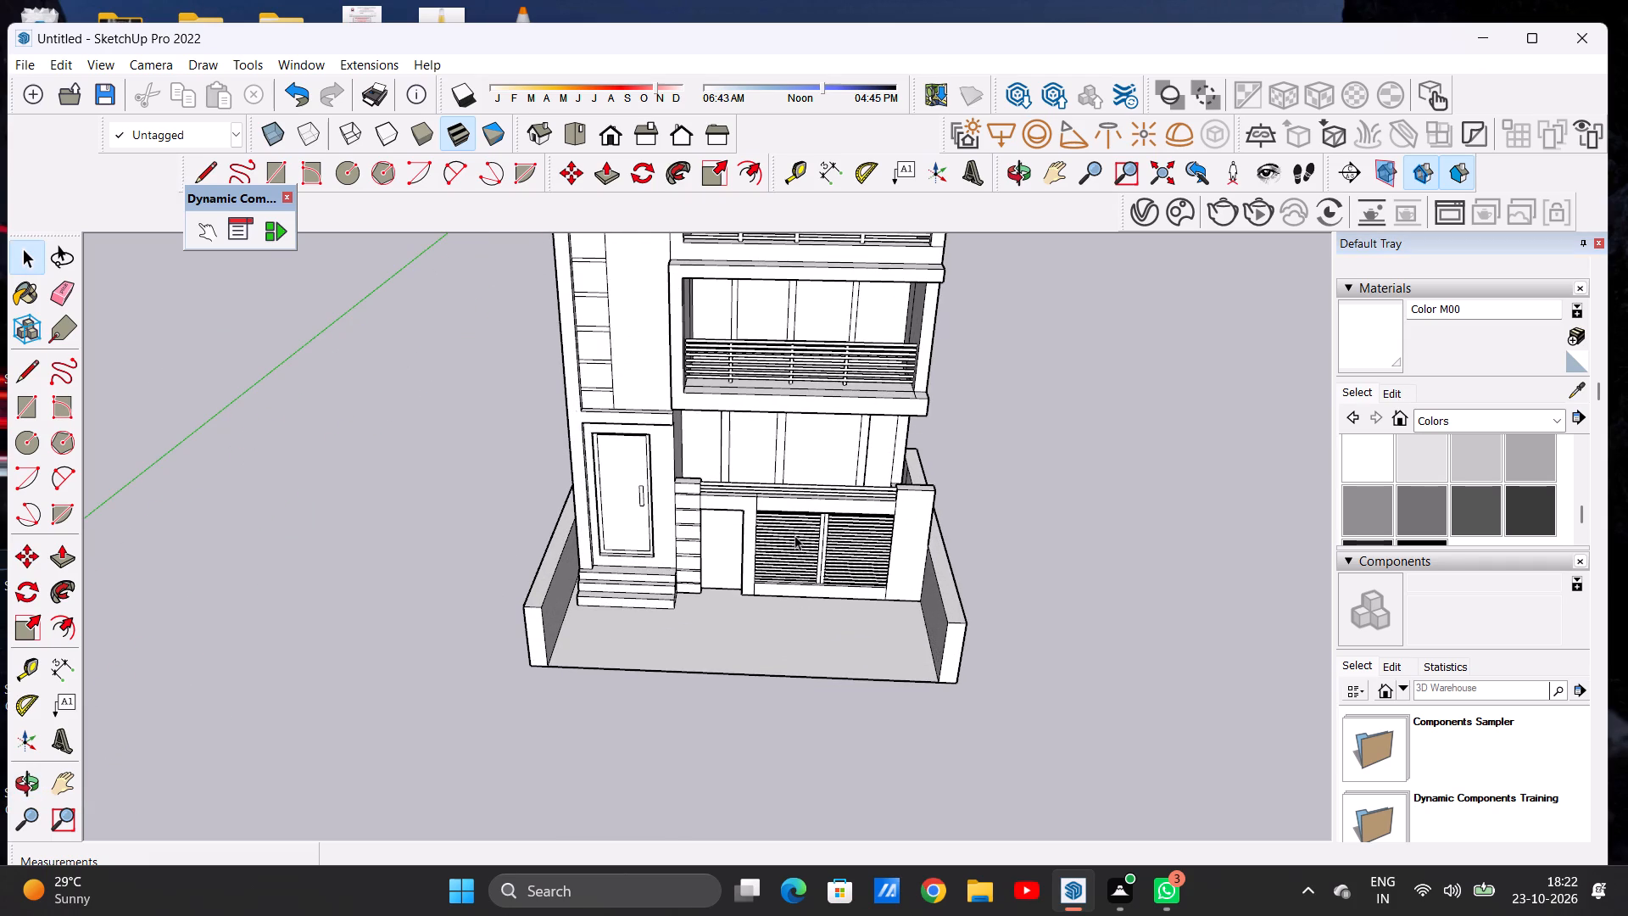
scroll(700, 490, "down", 2)
scroll(700, 490, "up", 1)
scroll(700, 490, "down", 2)
middle_click_drag(757, 482, 423, 416)
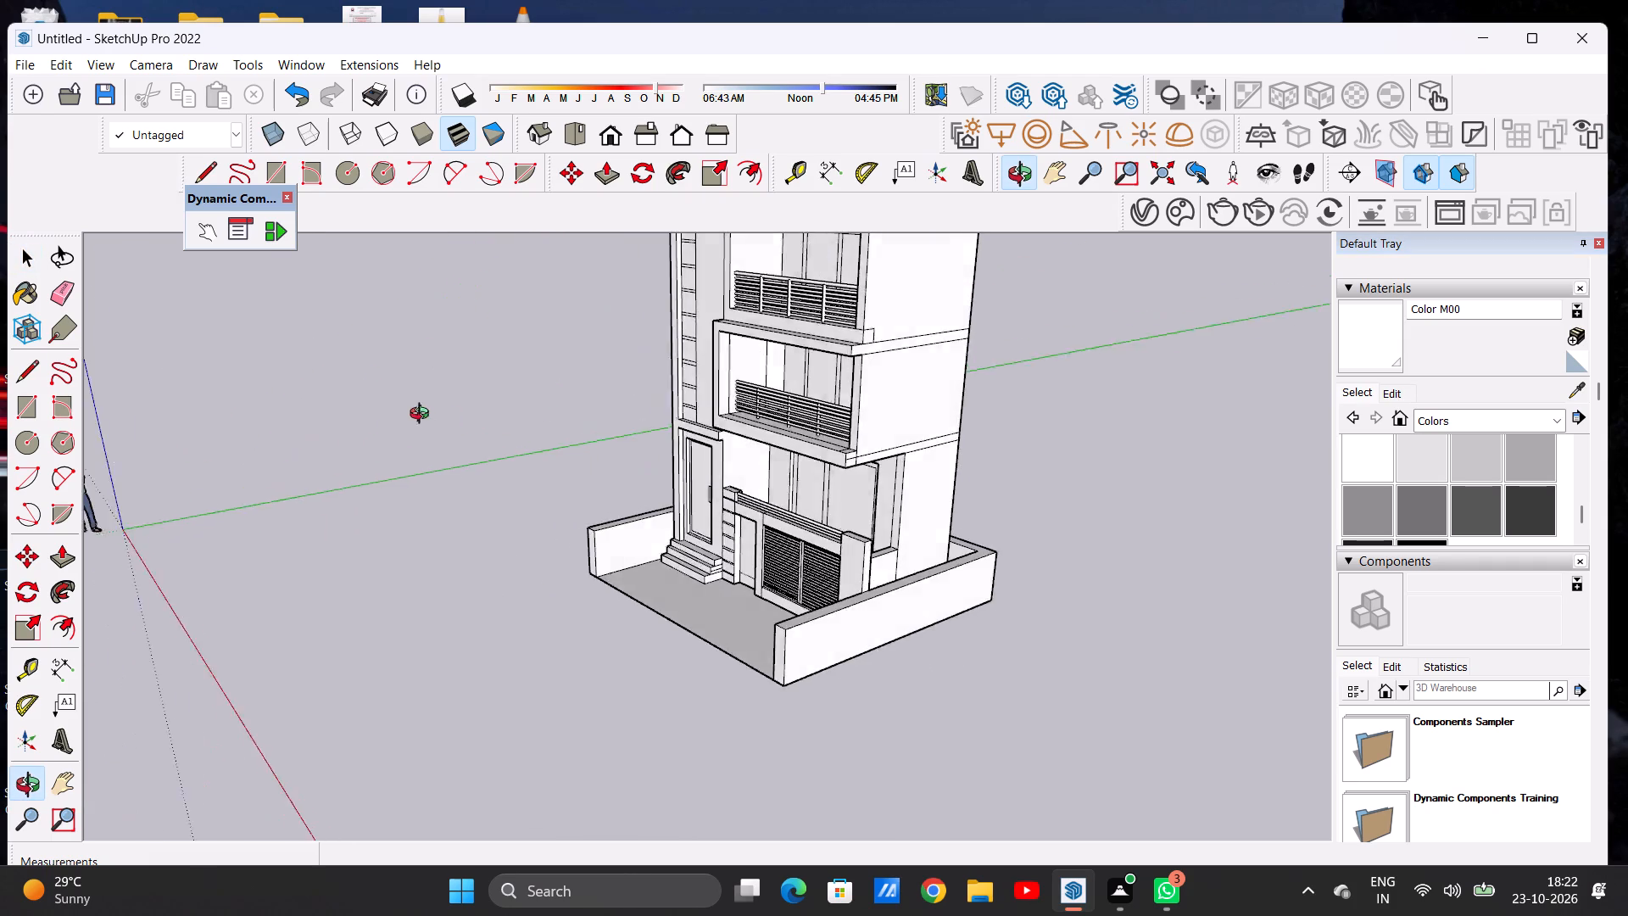
middle_click_drag(423, 416, 855, 497)
scroll(850, 545, "up", 4)
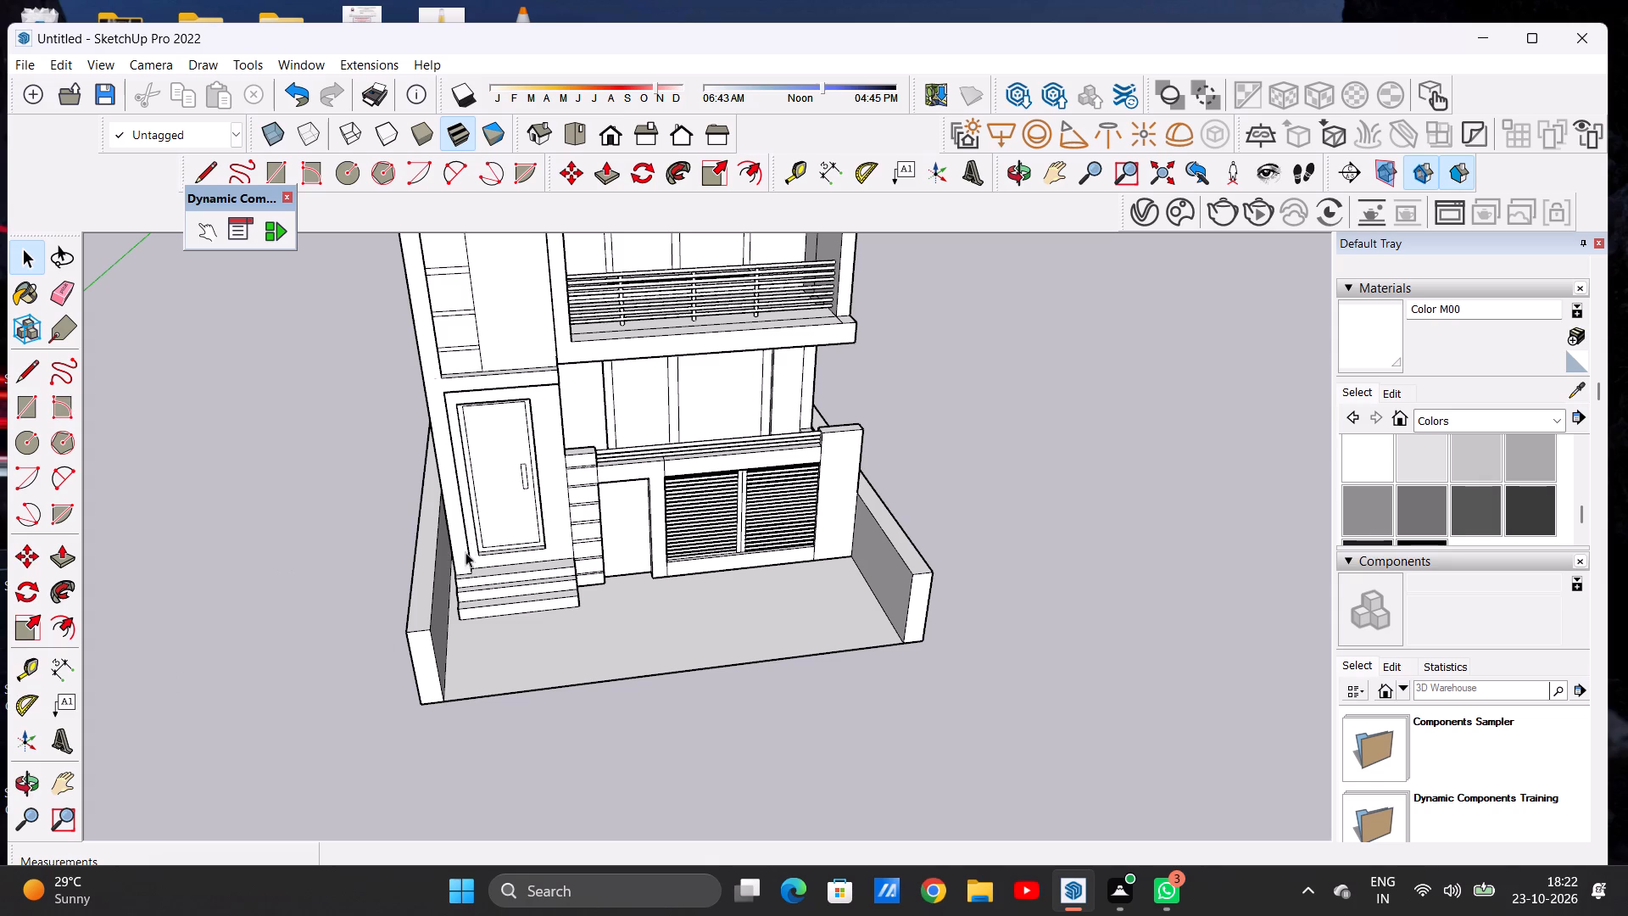
Examine the full front elevation, the grooved strip on the stair tower and the balcony sides.
scroll(447, 619, "down", 9)
middle_click_drag(520, 568, 505, 469)
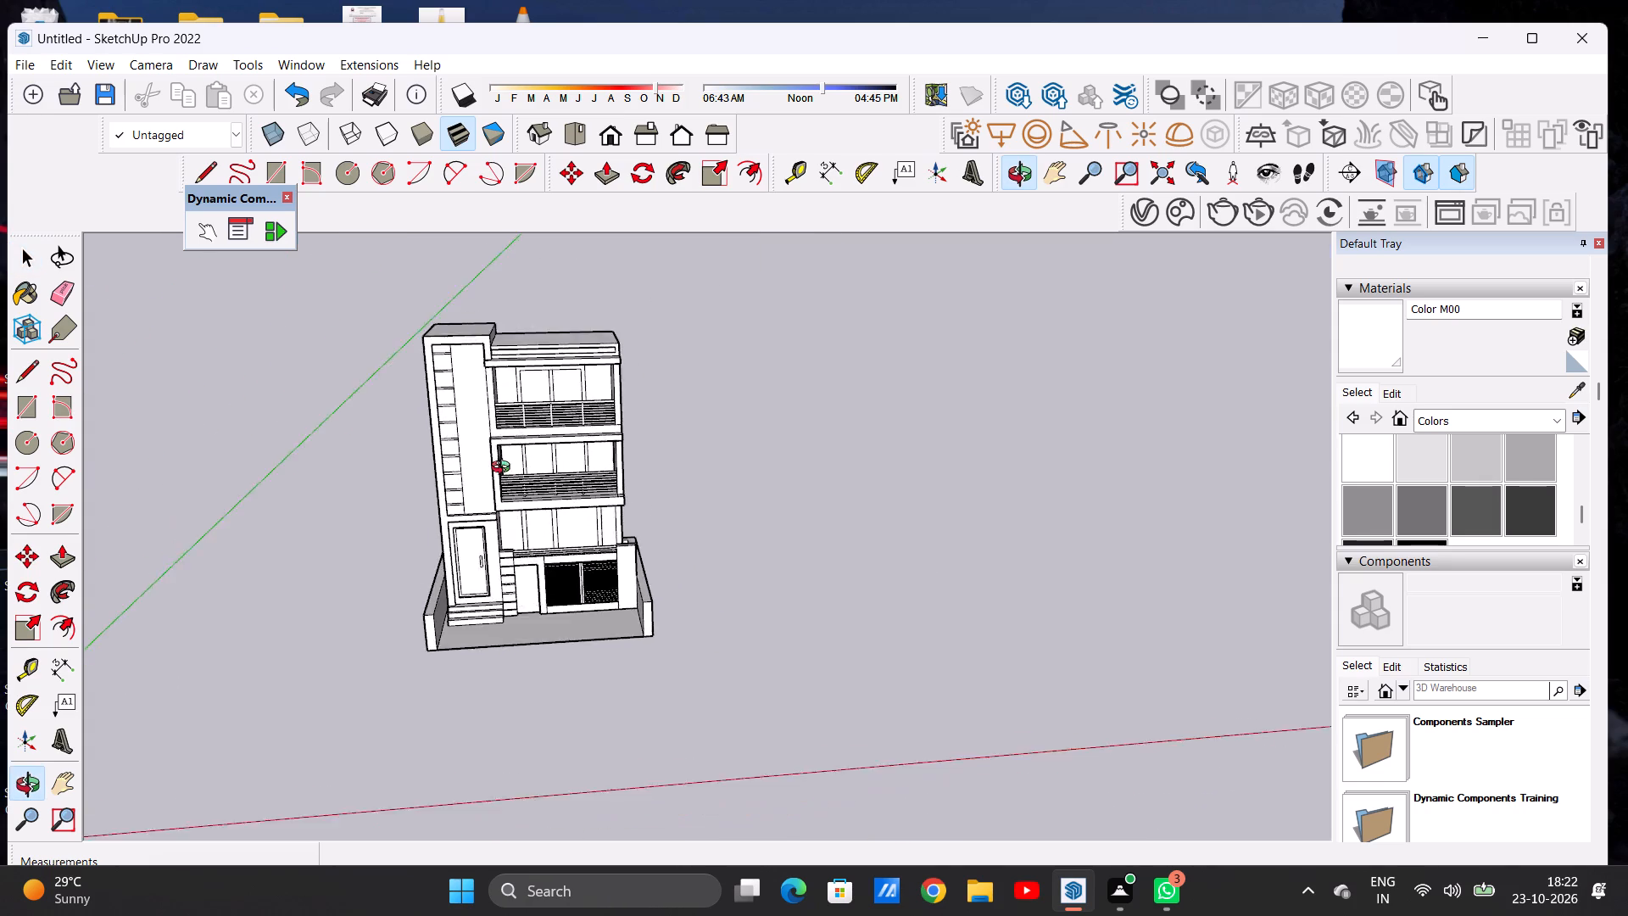
middle_click_drag(505, 469, 480, 415)
scroll(489, 380, "up", 6)
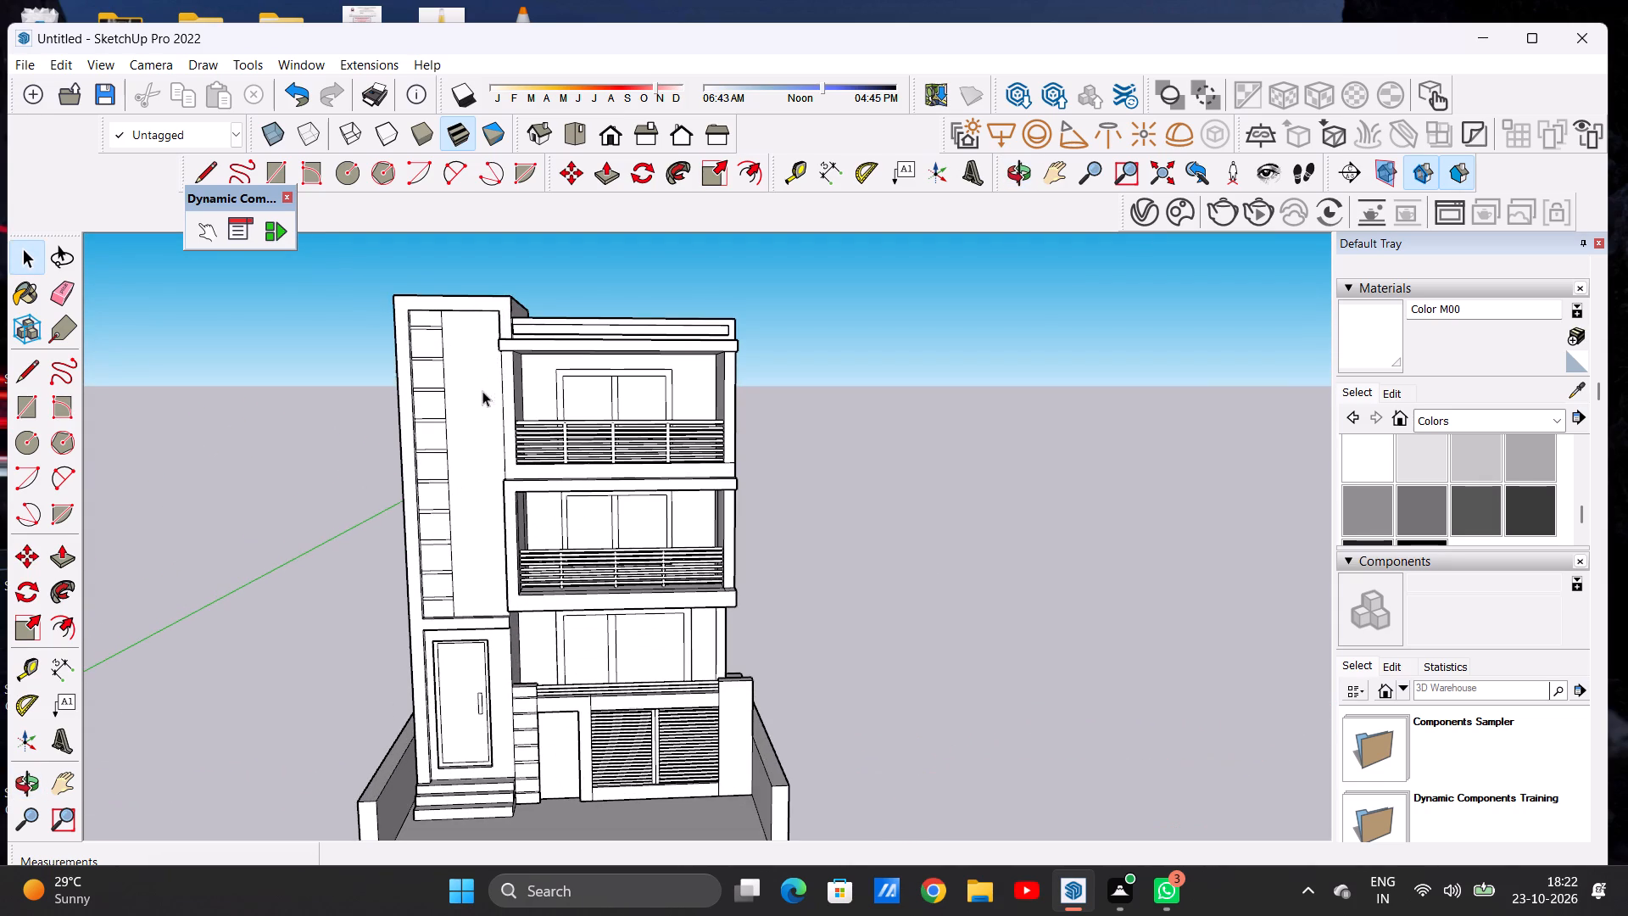
scroll(526, 505, "down", 3)
middle_click_drag(561, 509, 578, 502)
middle_click_drag(578, 502, 566, 494)
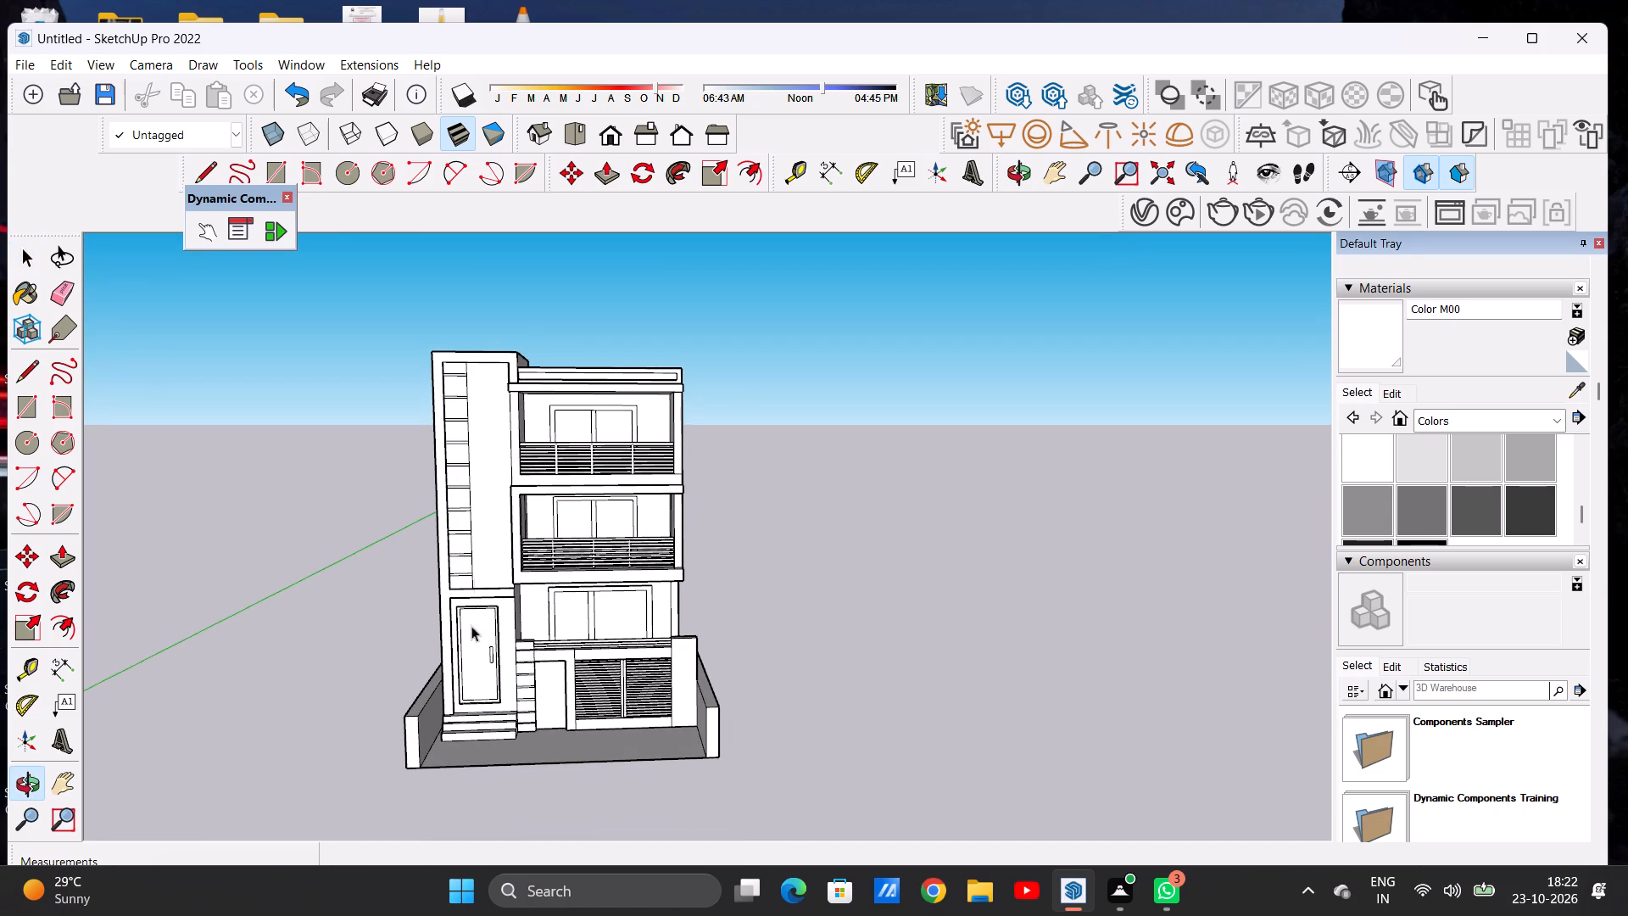
scroll(473, 701, "up", 7)
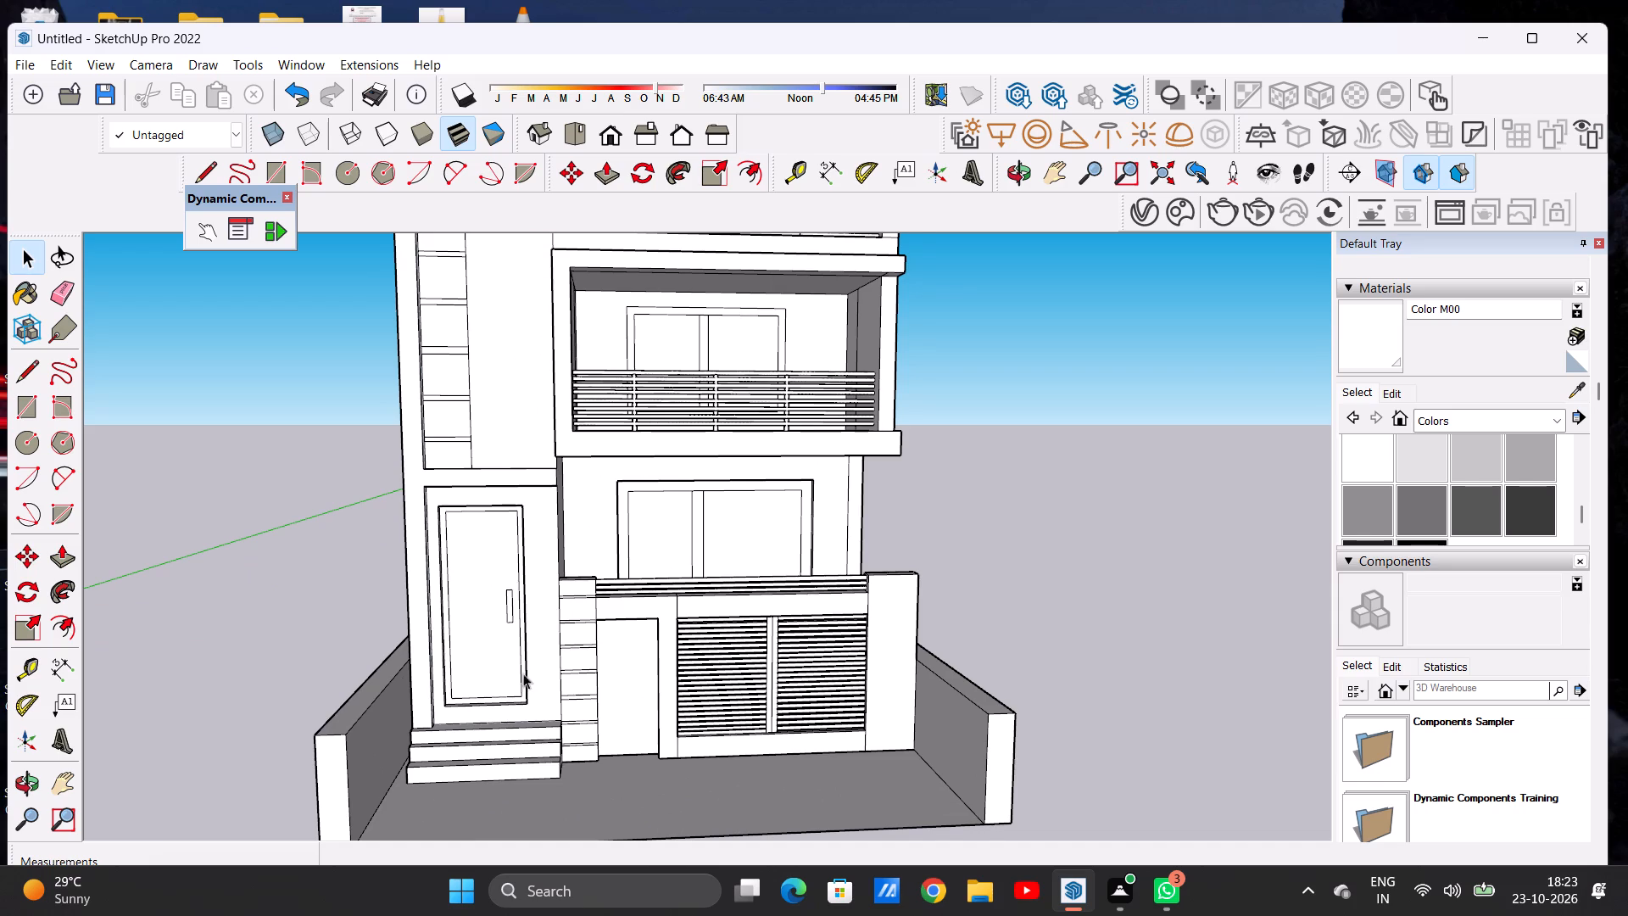
scroll(527, 677, "down", 11)
scroll(533, 409, "up", 6)
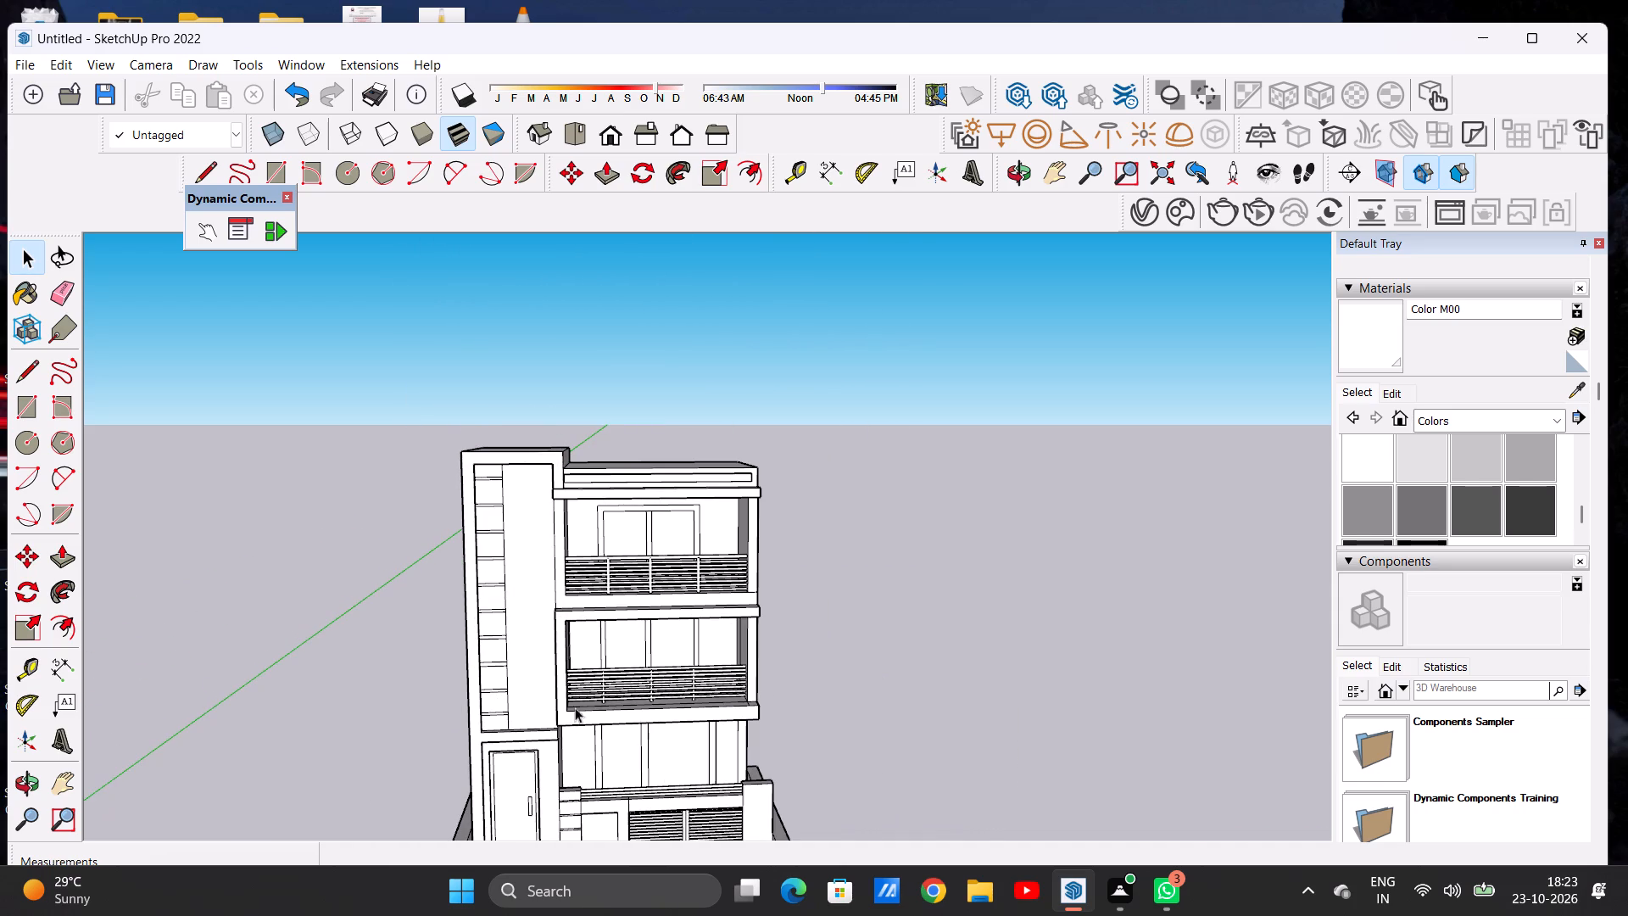
scroll(598, 805, "up", 9)
middle_click_drag(491, 537, 4, 579)
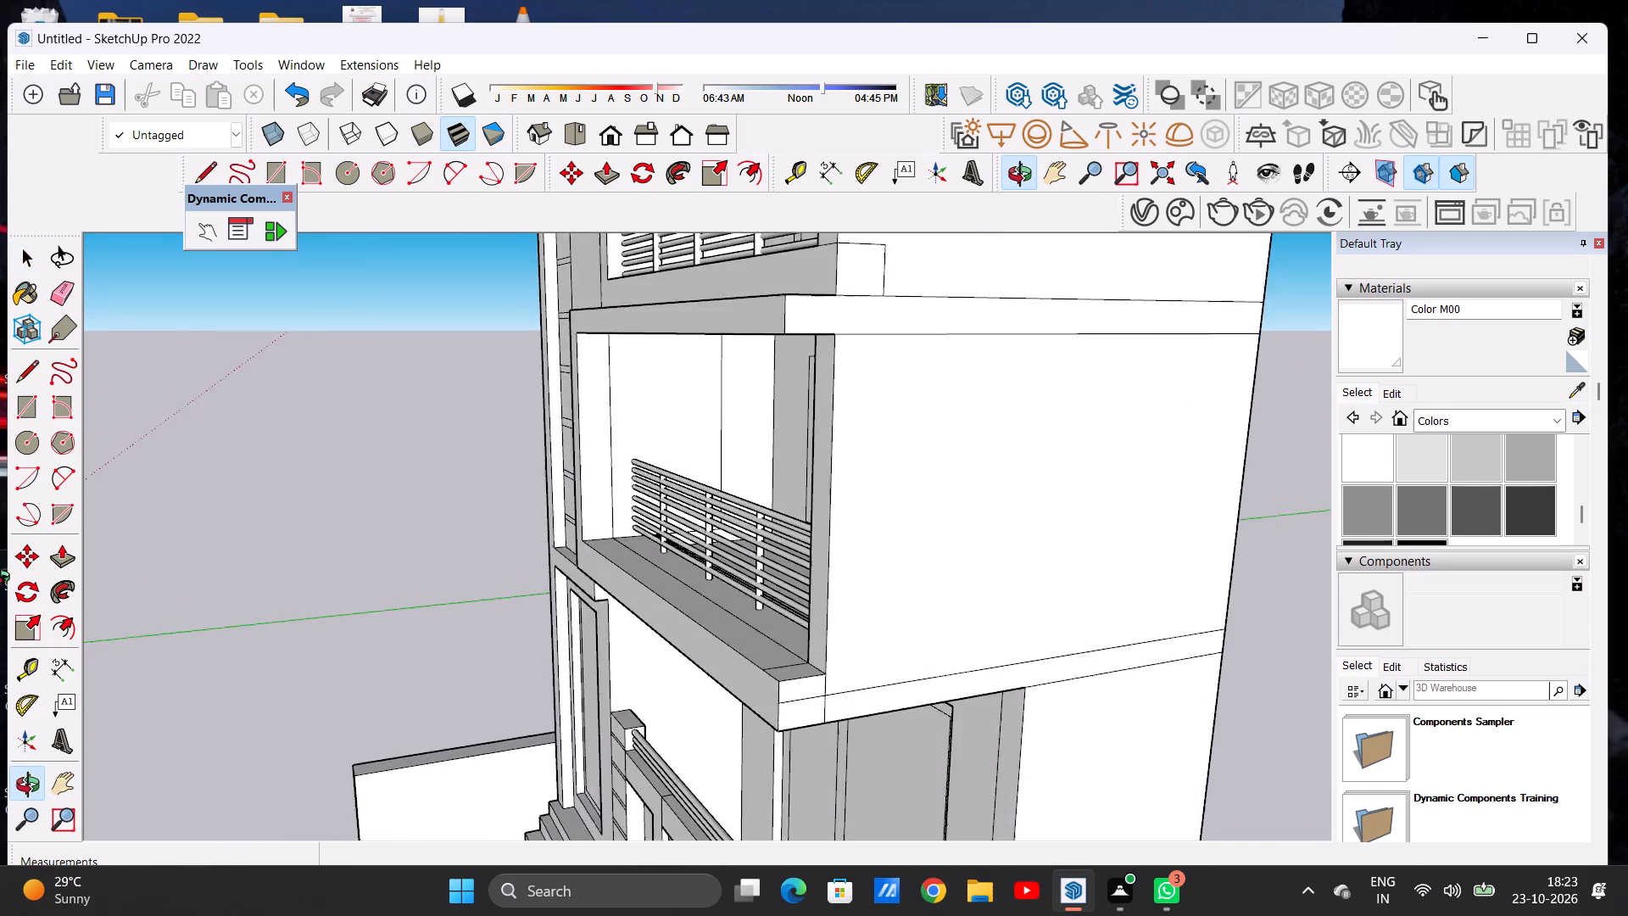
middle_click_drag(4, 579, 326, 617)
scroll(365, 636, "down", 10)
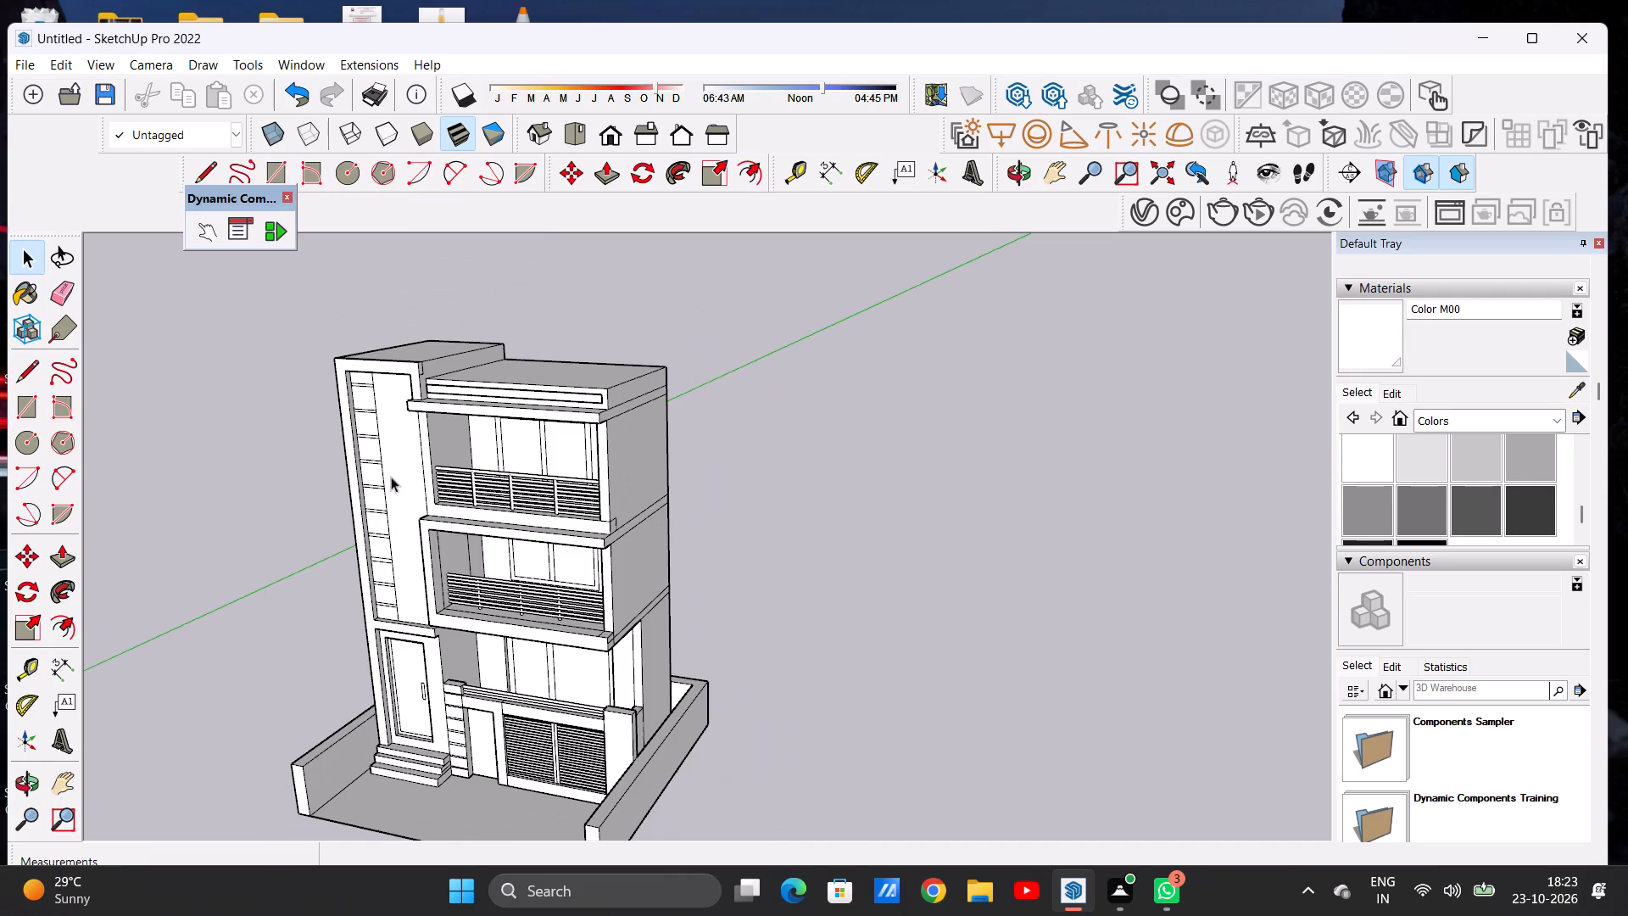
Push/Pull the topmost panel of the grooved vertical strip on the stair tower outward by 1 13/16".
scroll(367, 399, "up", 18)
middle_click_drag(365, 356, 354, 355)
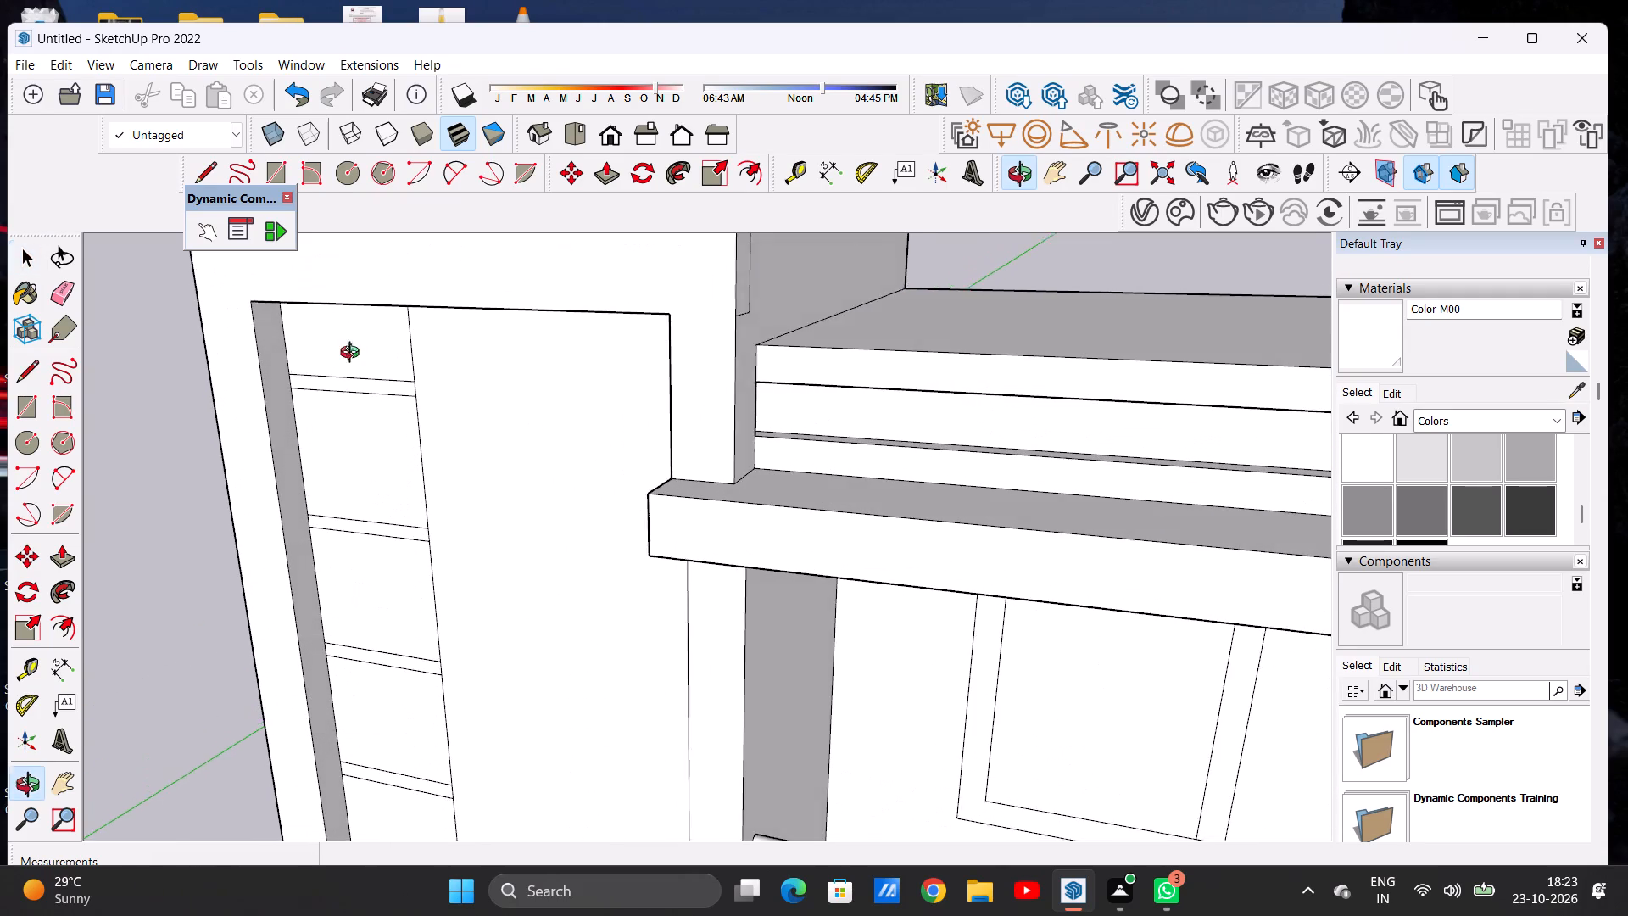
middle_click_drag(354, 355, 320, 341)
scroll(332, 343, "up", 1)
key("p")
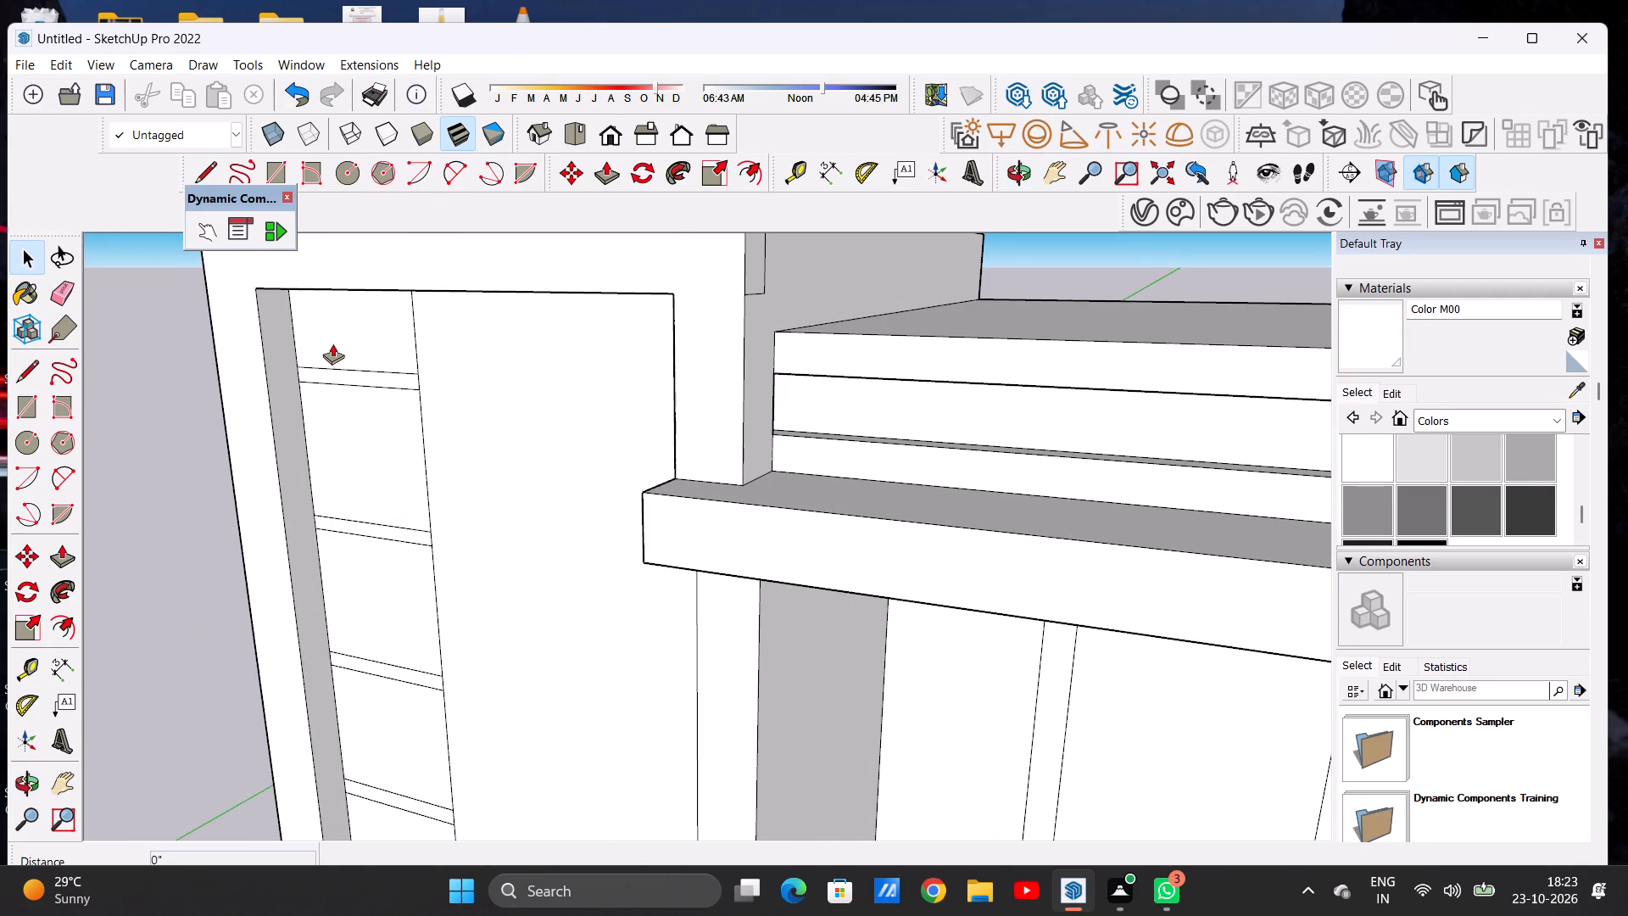
scroll(380, 339, "up", 4)
middle_click_drag(373, 328, 315, 323)
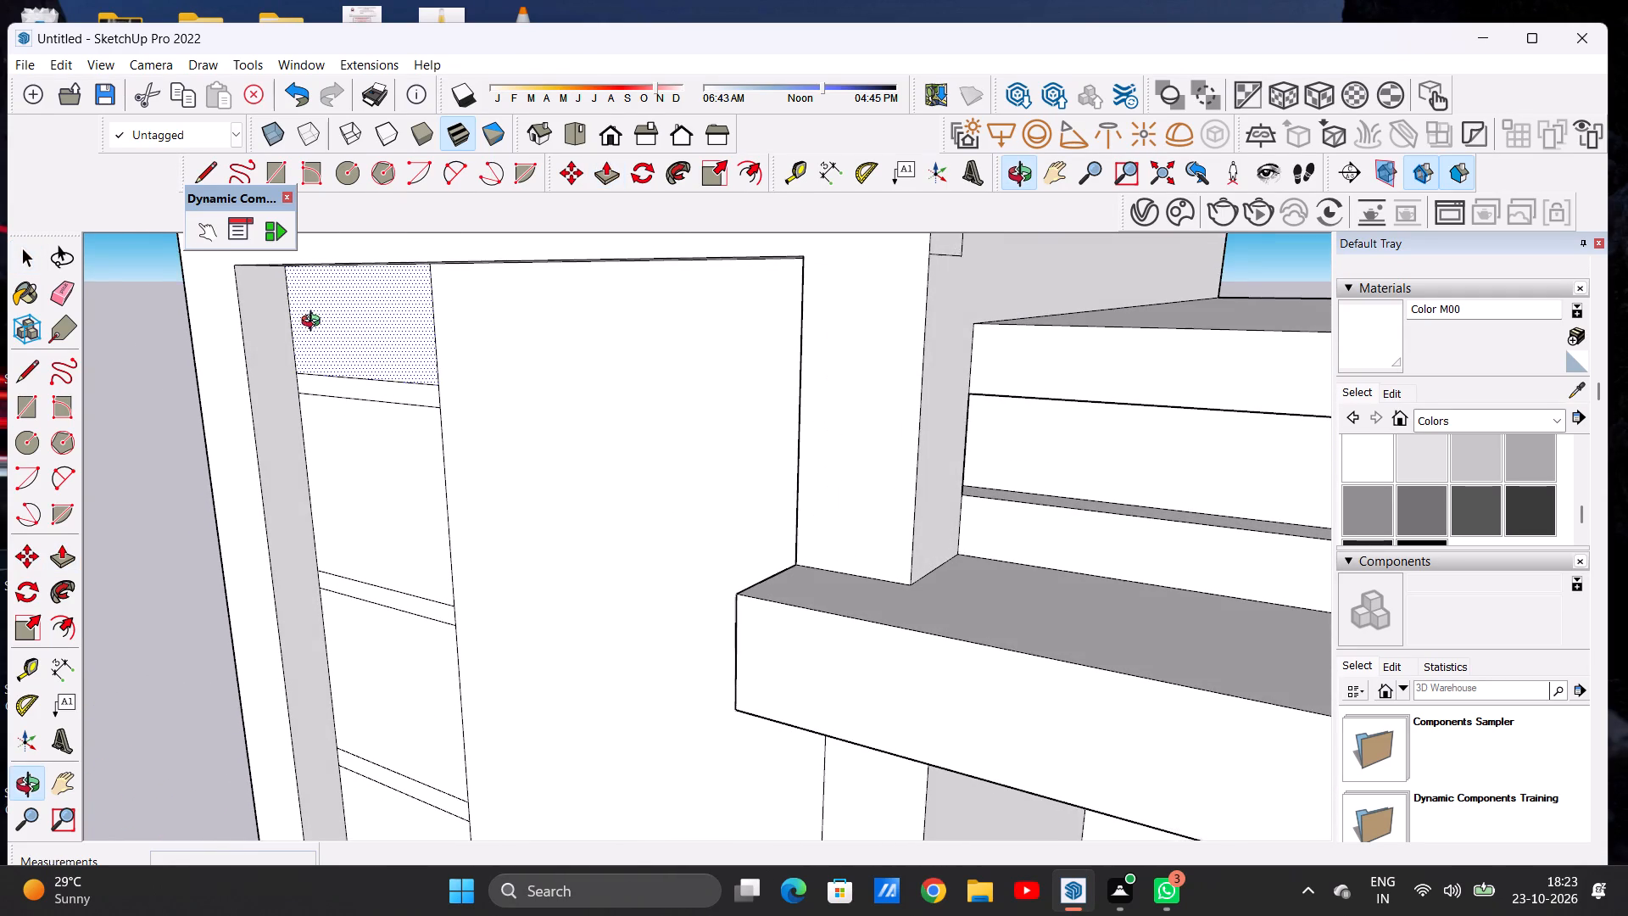
middle_click_drag(315, 323, 313, 323)
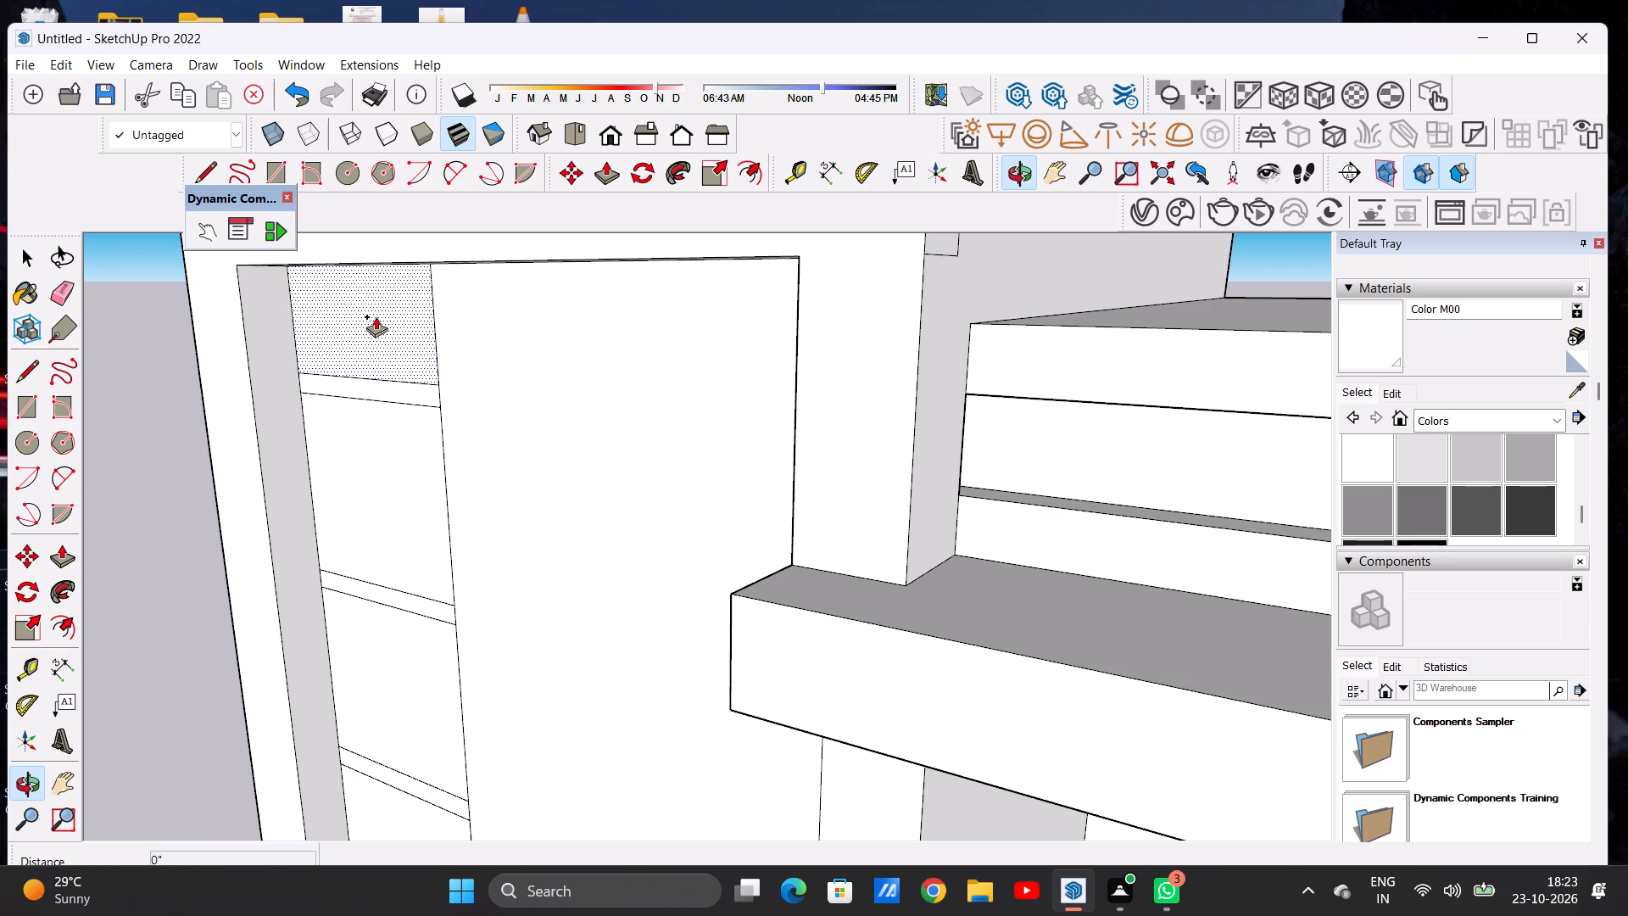
left_click(376, 316)
left_click(355, 316)
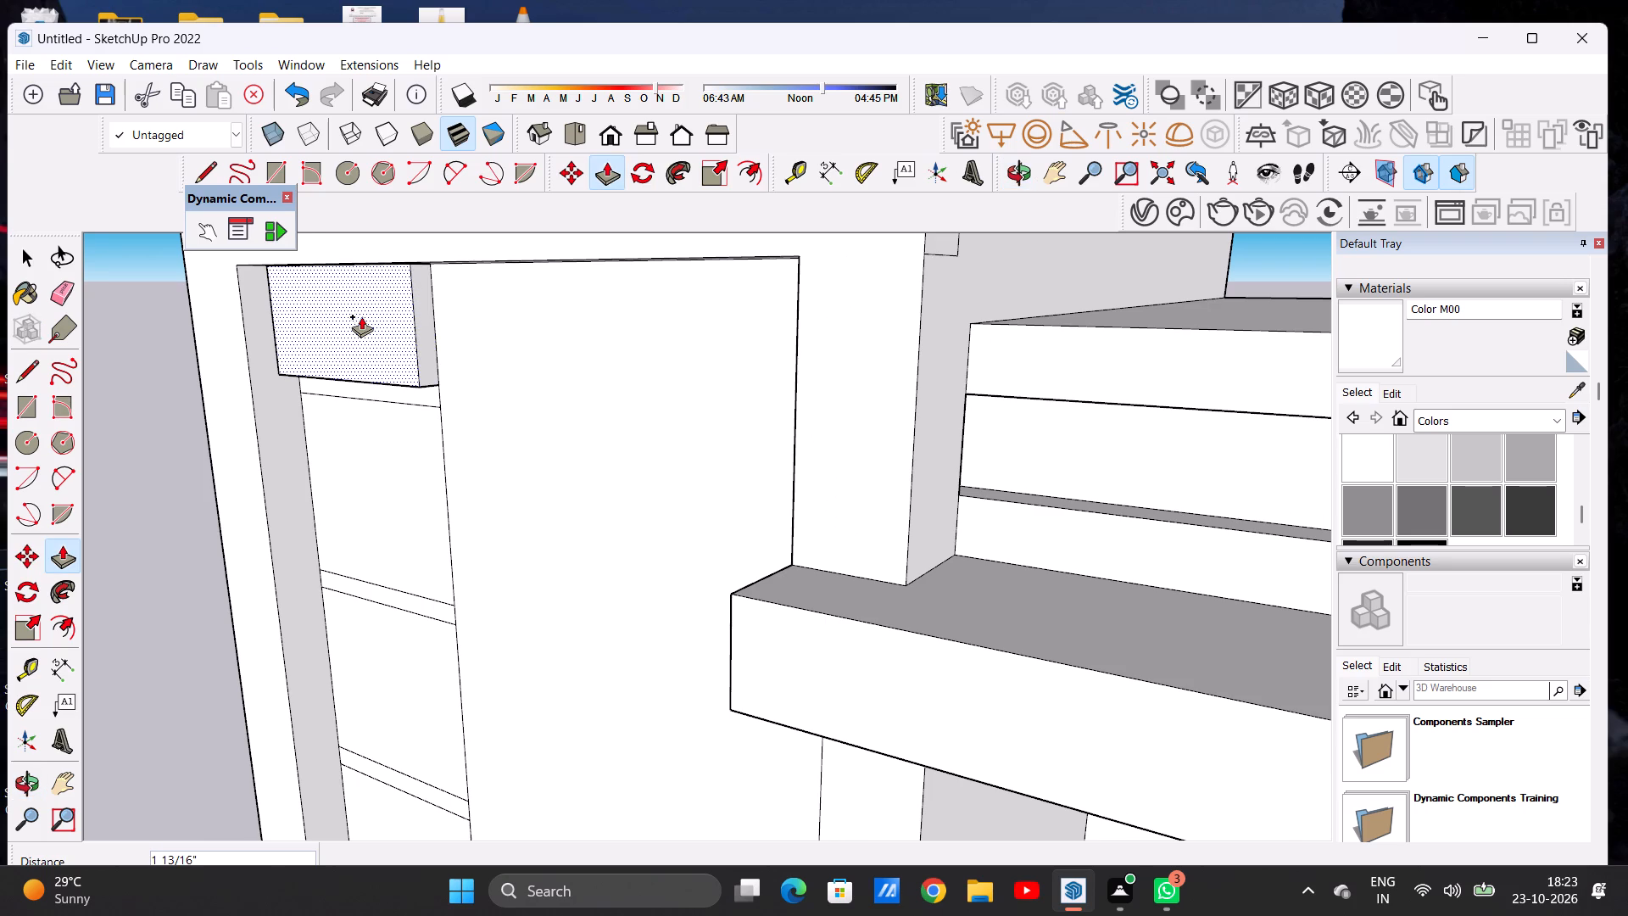
Push/Pull the second, third and fourth panels of the stair tower strip outward 1 13/16", flush with the top panel.
left_click(410, 448)
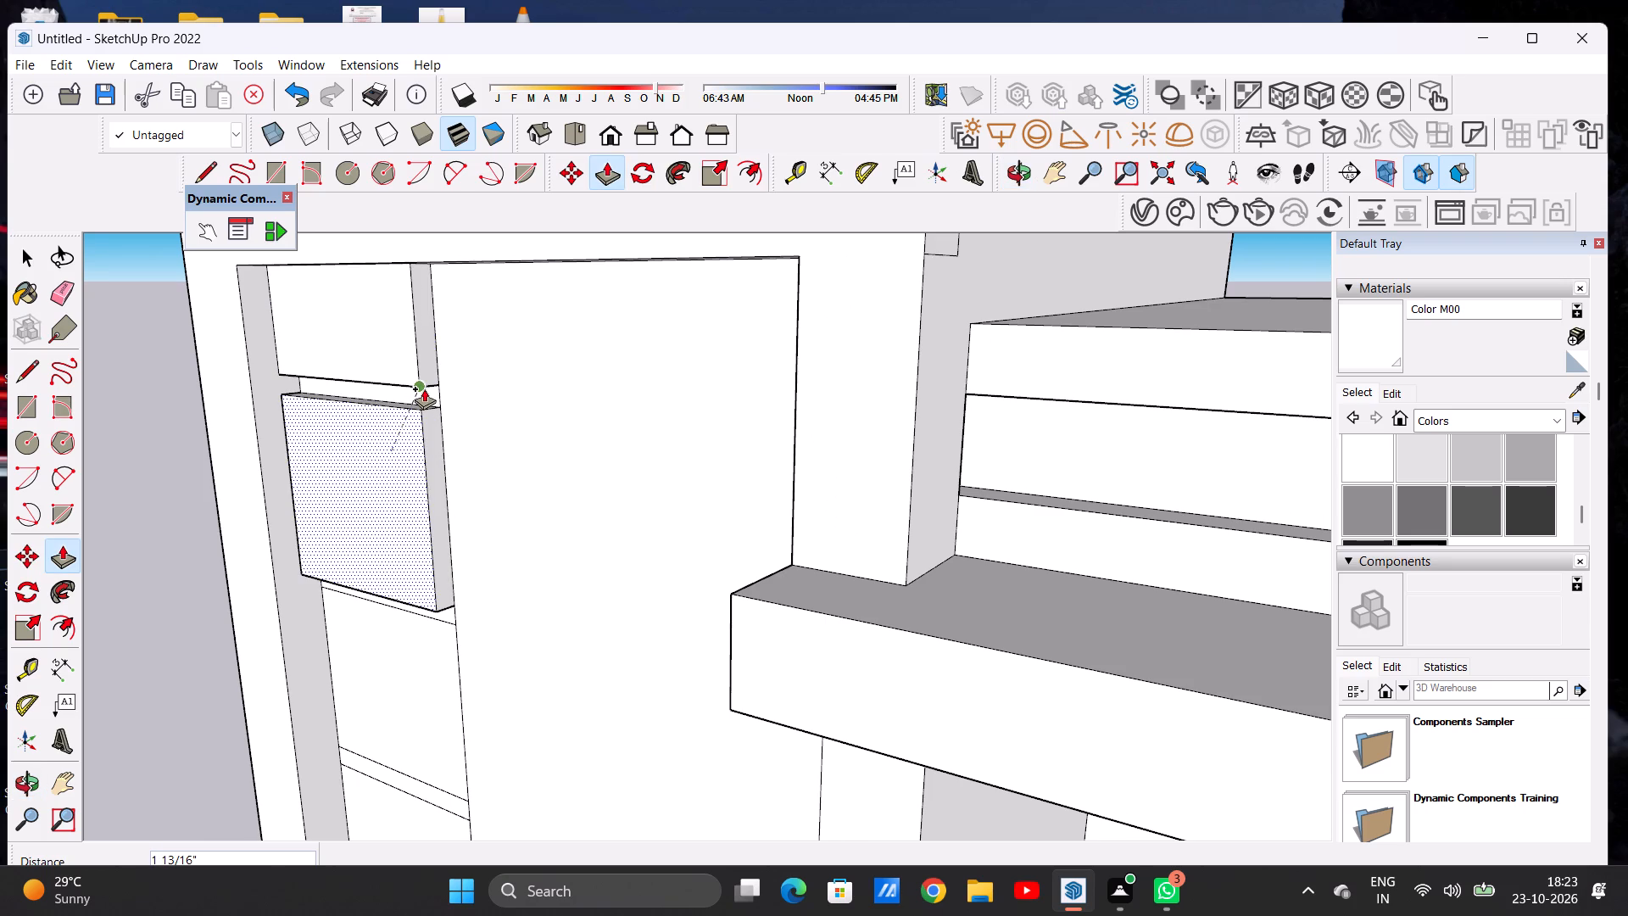
left_click(424, 388)
scroll(412, 354, "down", 7)
scroll(423, 509, "up", 6)
left_click(424, 511)
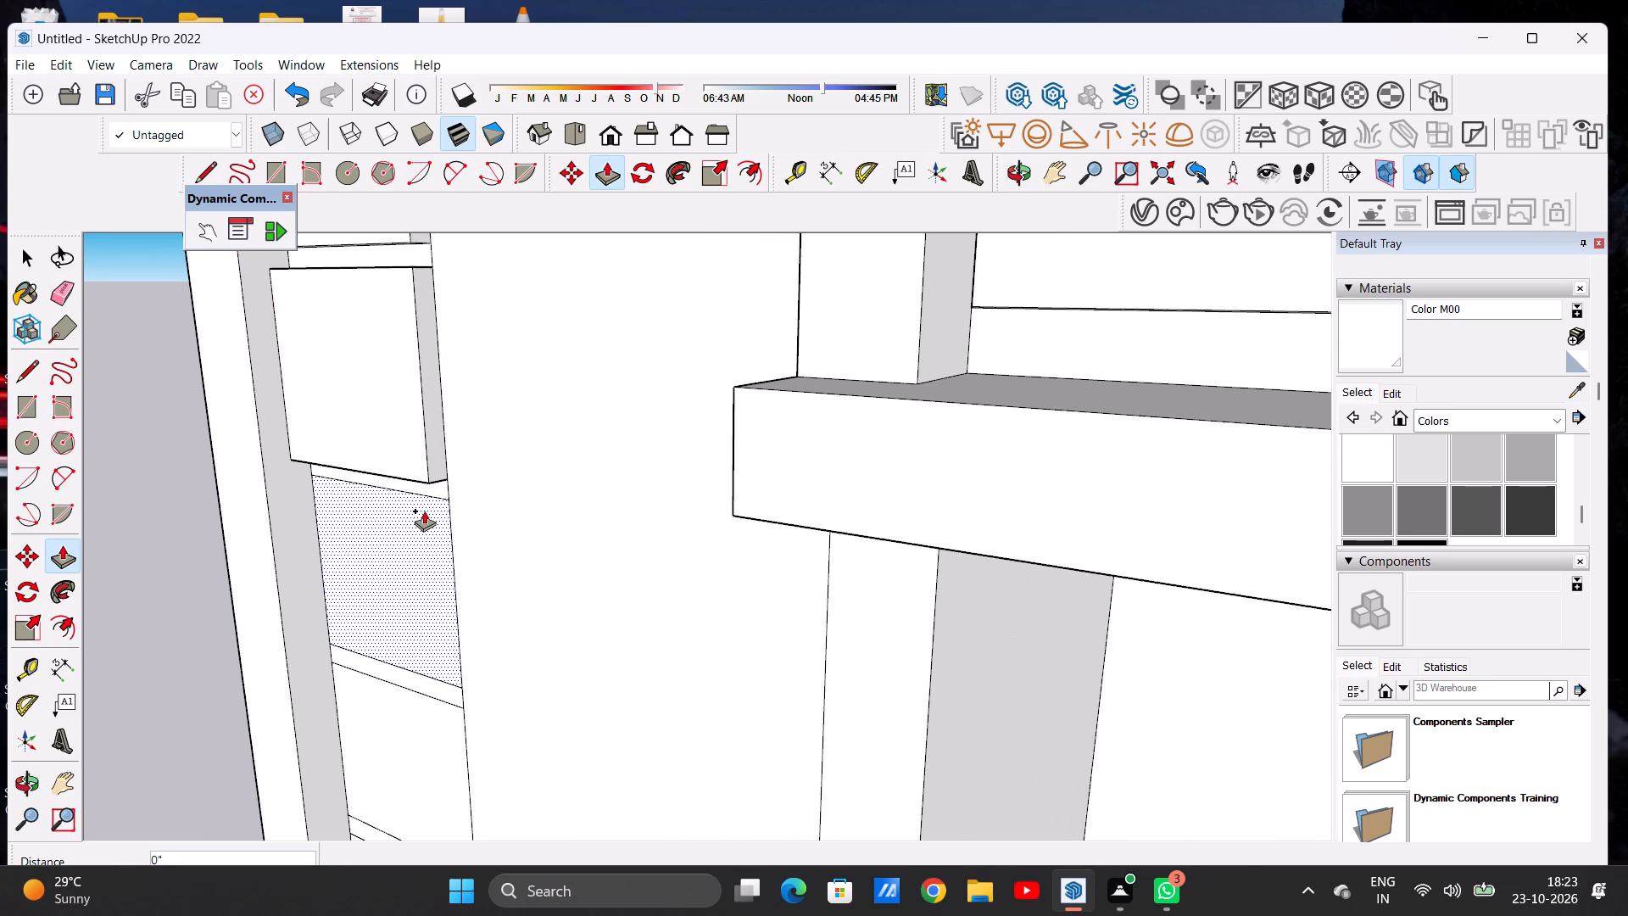
left_click(434, 482)
scroll(369, 396, "down", 7)
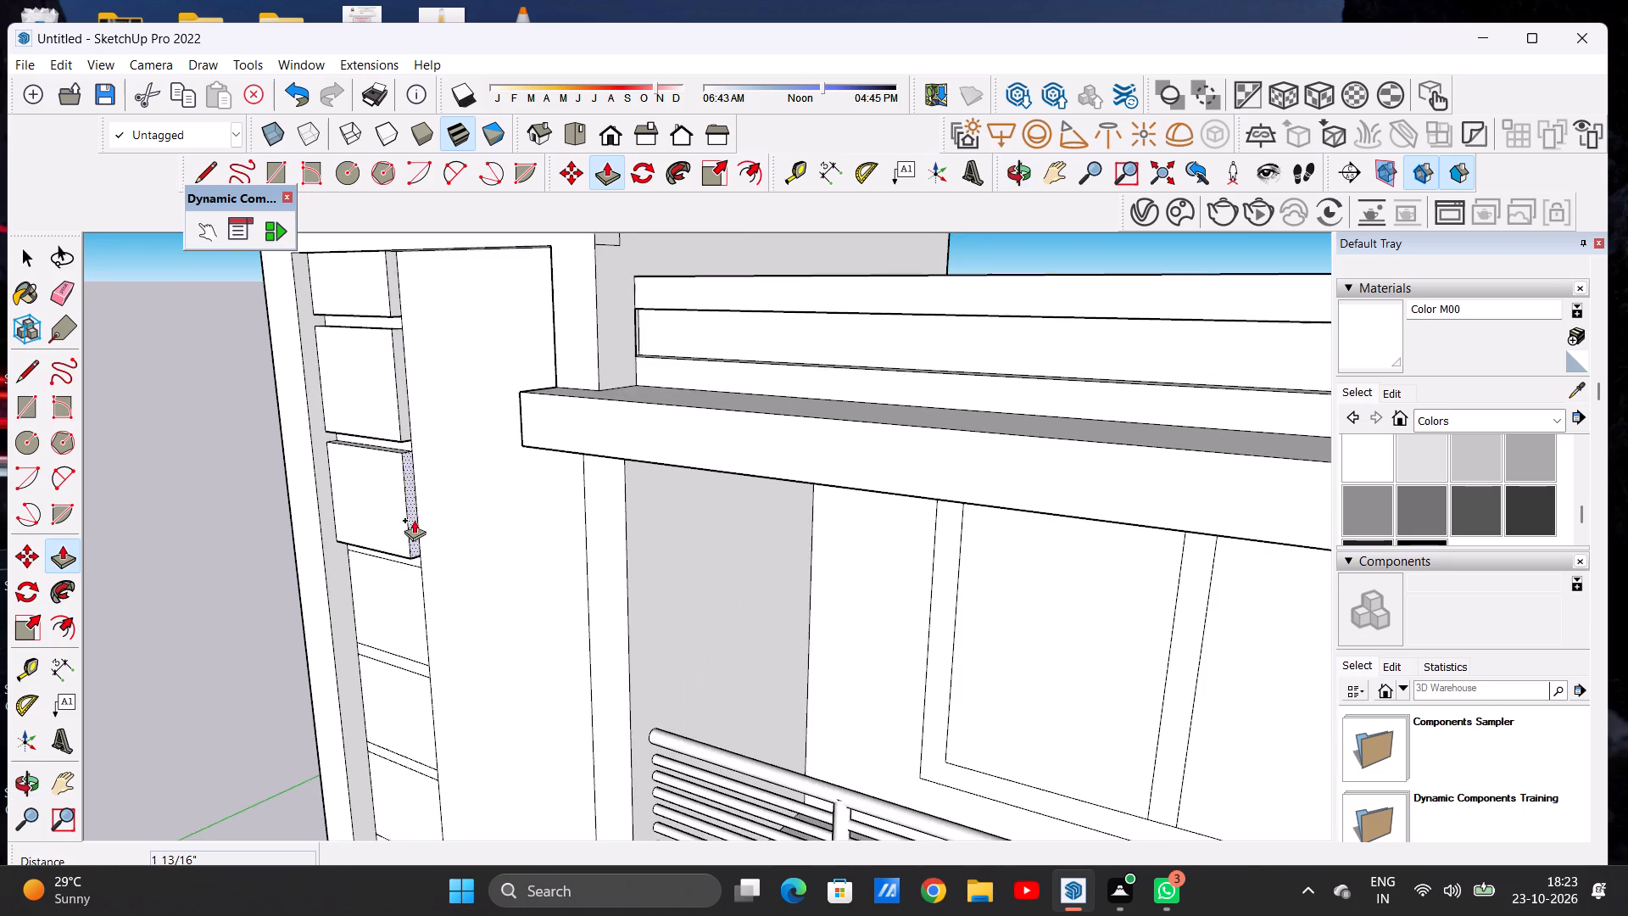
scroll(400, 558, "up", 6)
left_click(421, 574)
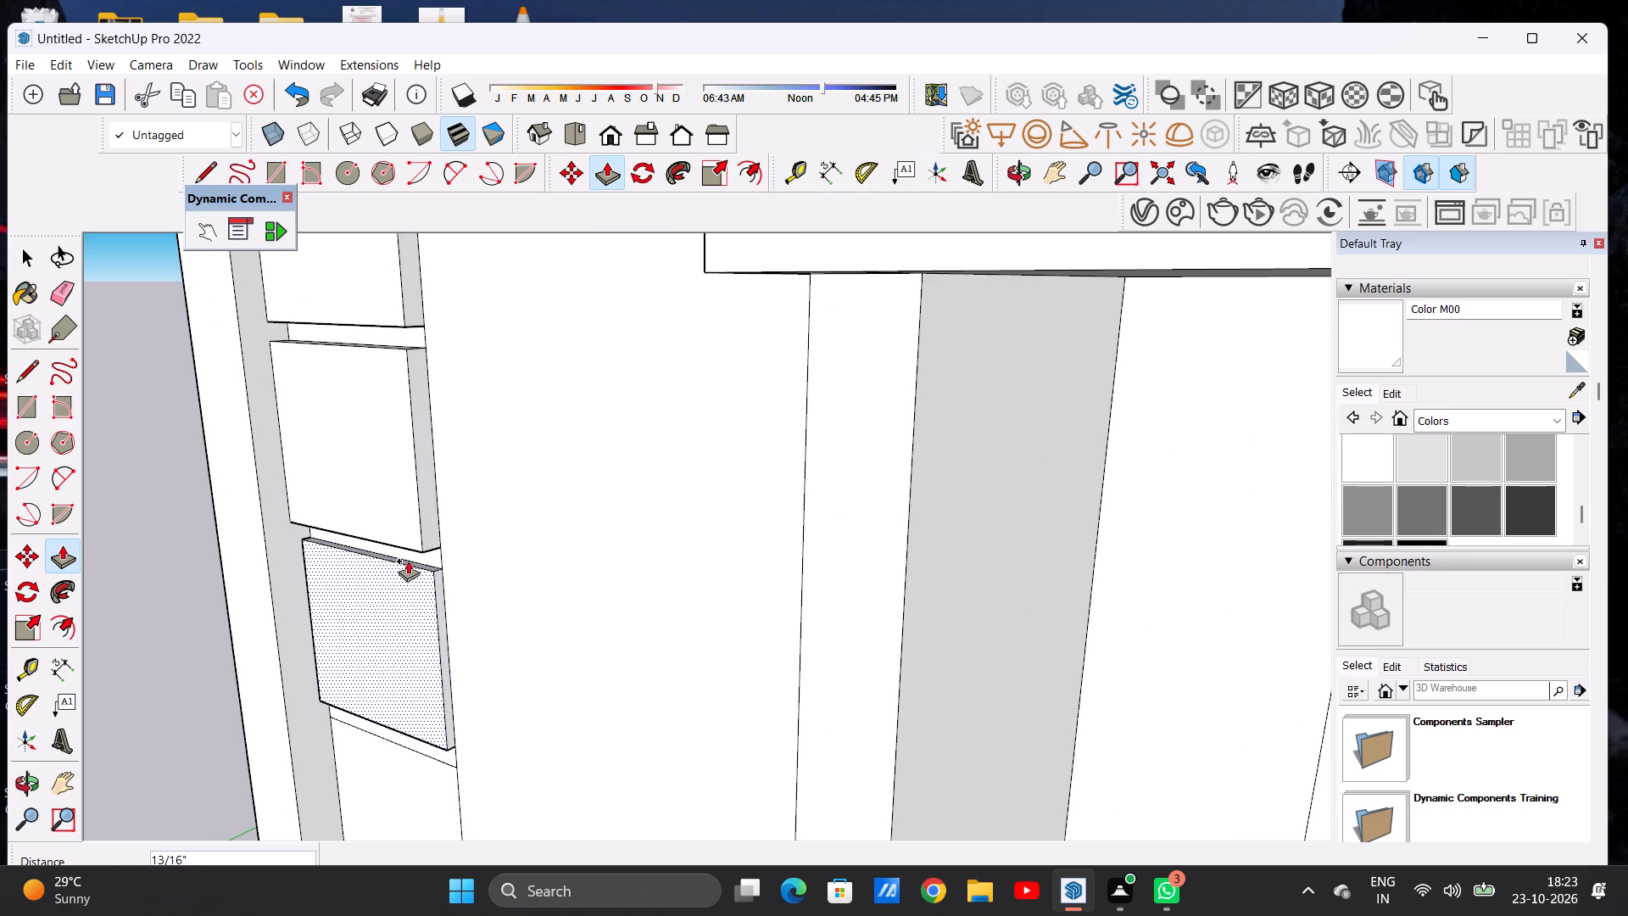
left_click(420, 551)
Push/Pull the fifth and sixth panels of the stair tower strip outward 1 13/16" to match the panels above.
scroll(422, 444, "down", 13)
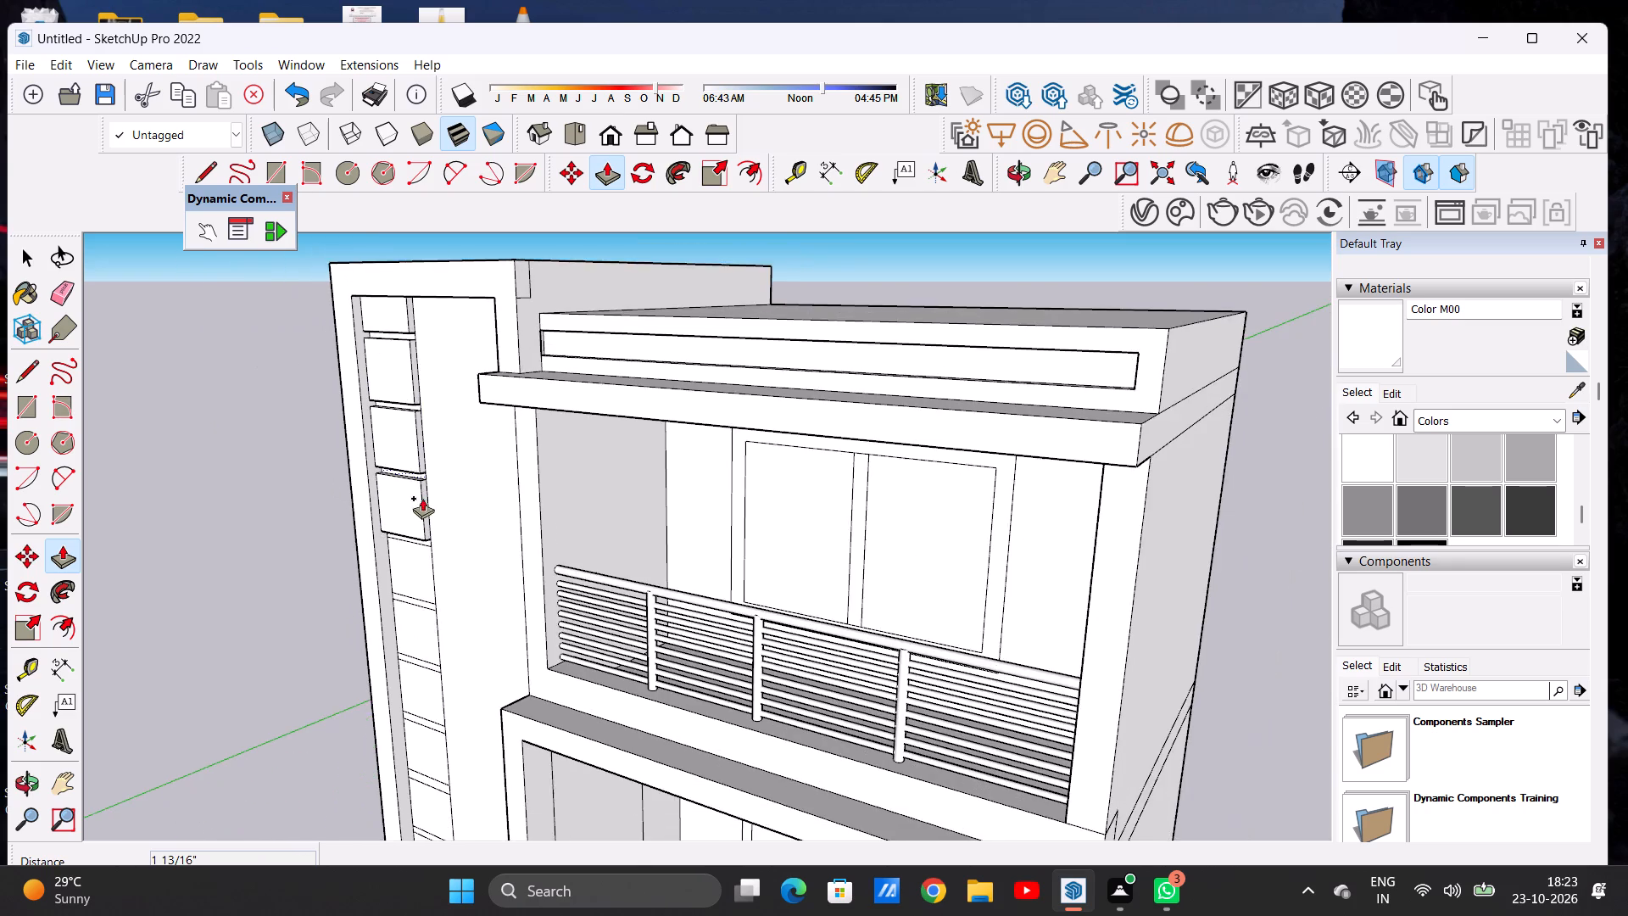
scroll(435, 553, "up", 13)
left_click(436, 539)
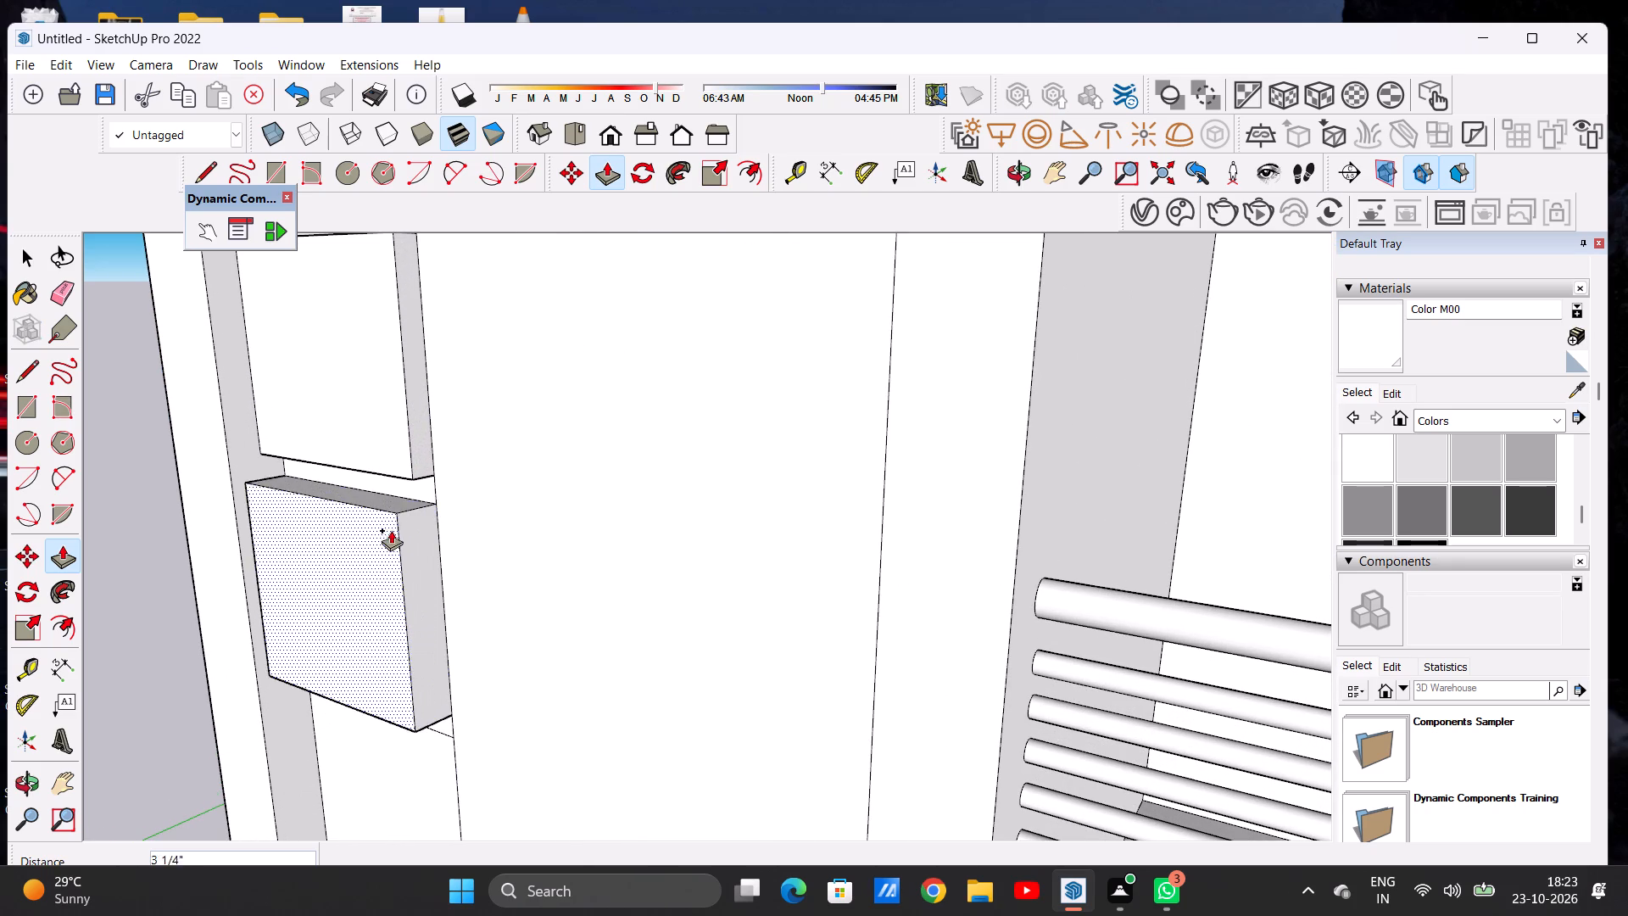
left_click(410, 483)
scroll(371, 476, "down", 10)
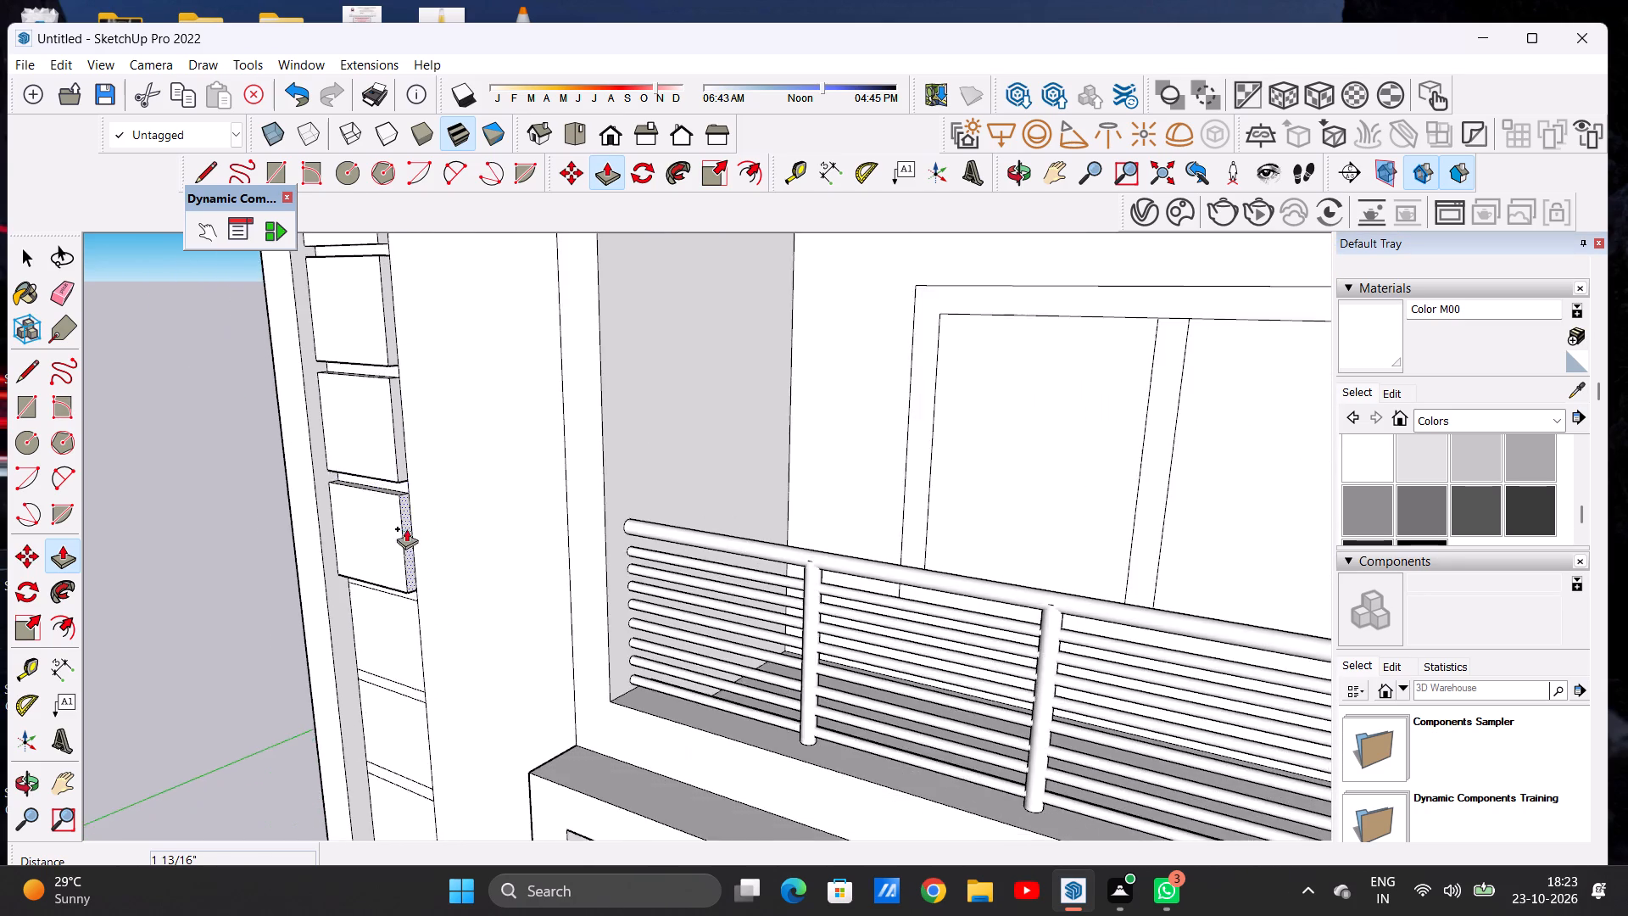
scroll(399, 584, "down", 1)
scroll(399, 590, "up", 1)
scroll(399, 592, "down", 1)
scroll(399, 595, "up", 11)
left_click(410, 602)
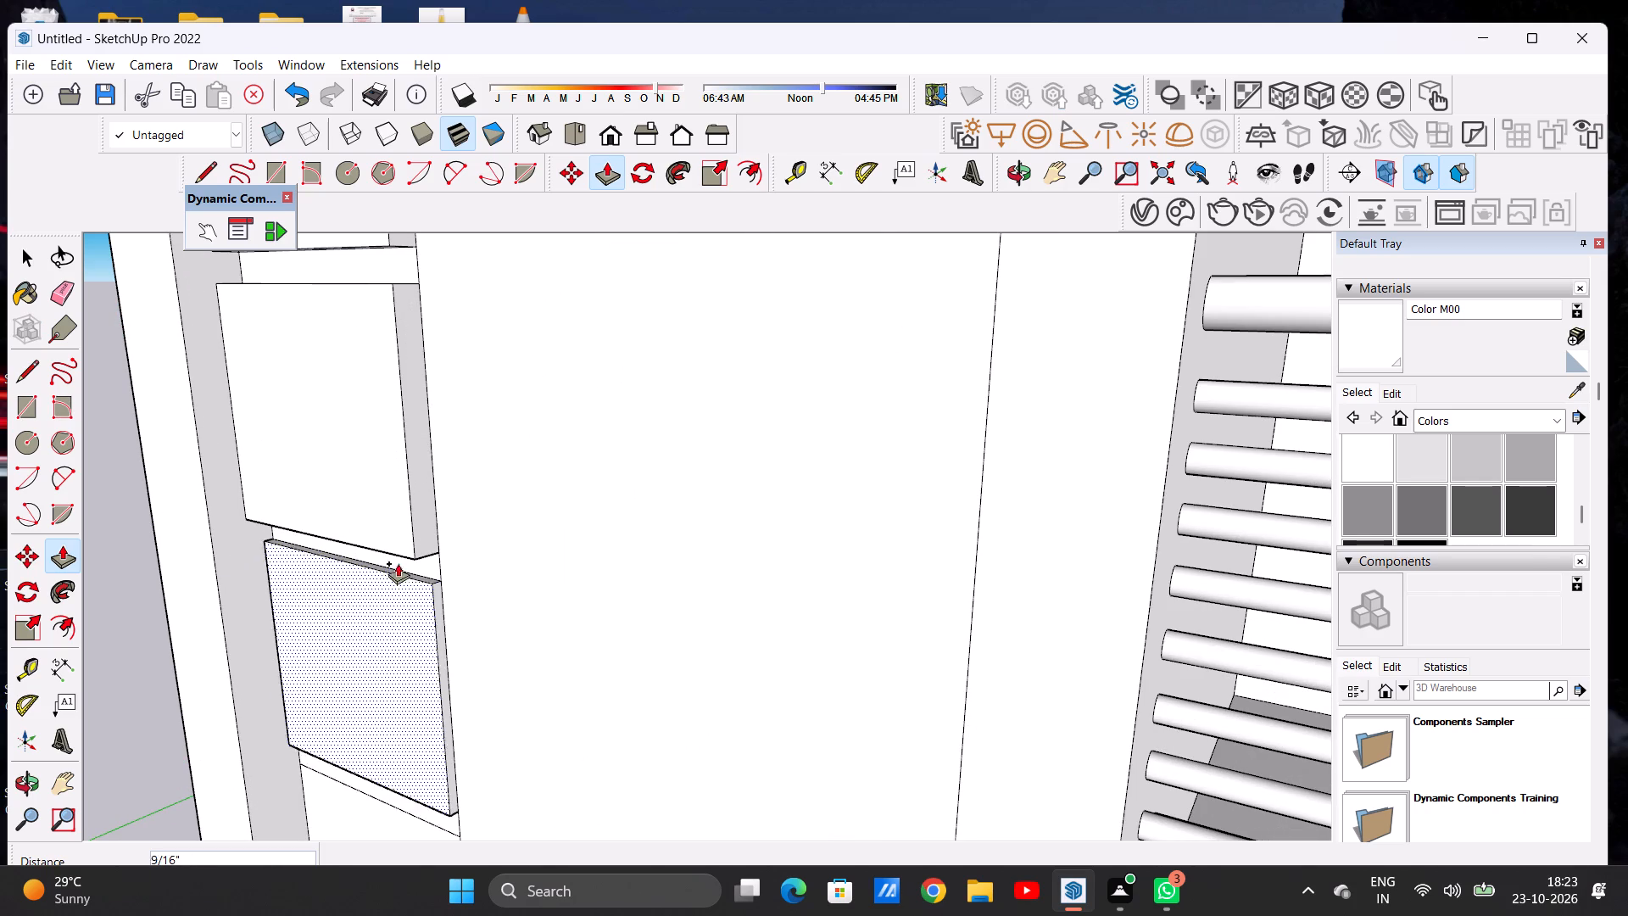
left_click(406, 557)
Push/Pull the seventh and eighth panels of the stair tower strip outward 1 13/16", flush with the panels above.
scroll(418, 510, "down", 14)
scroll(423, 592, "down", 1)
scroll(425, 598, "up", 5)
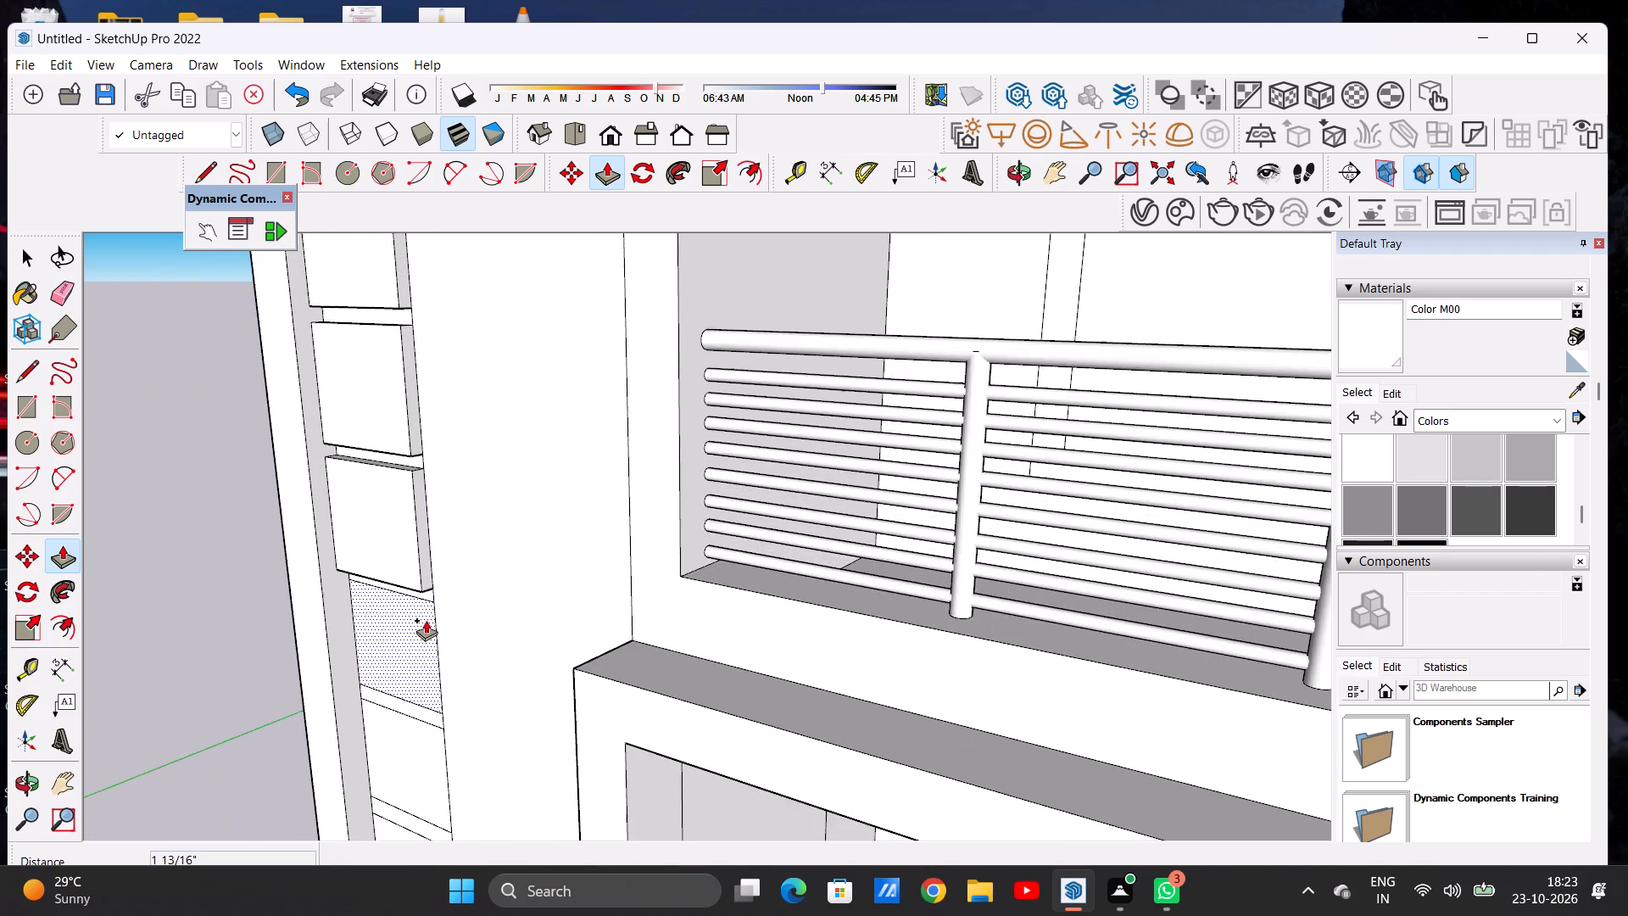
scroll(426, 620, "up", 9)
left_click(432, 613)
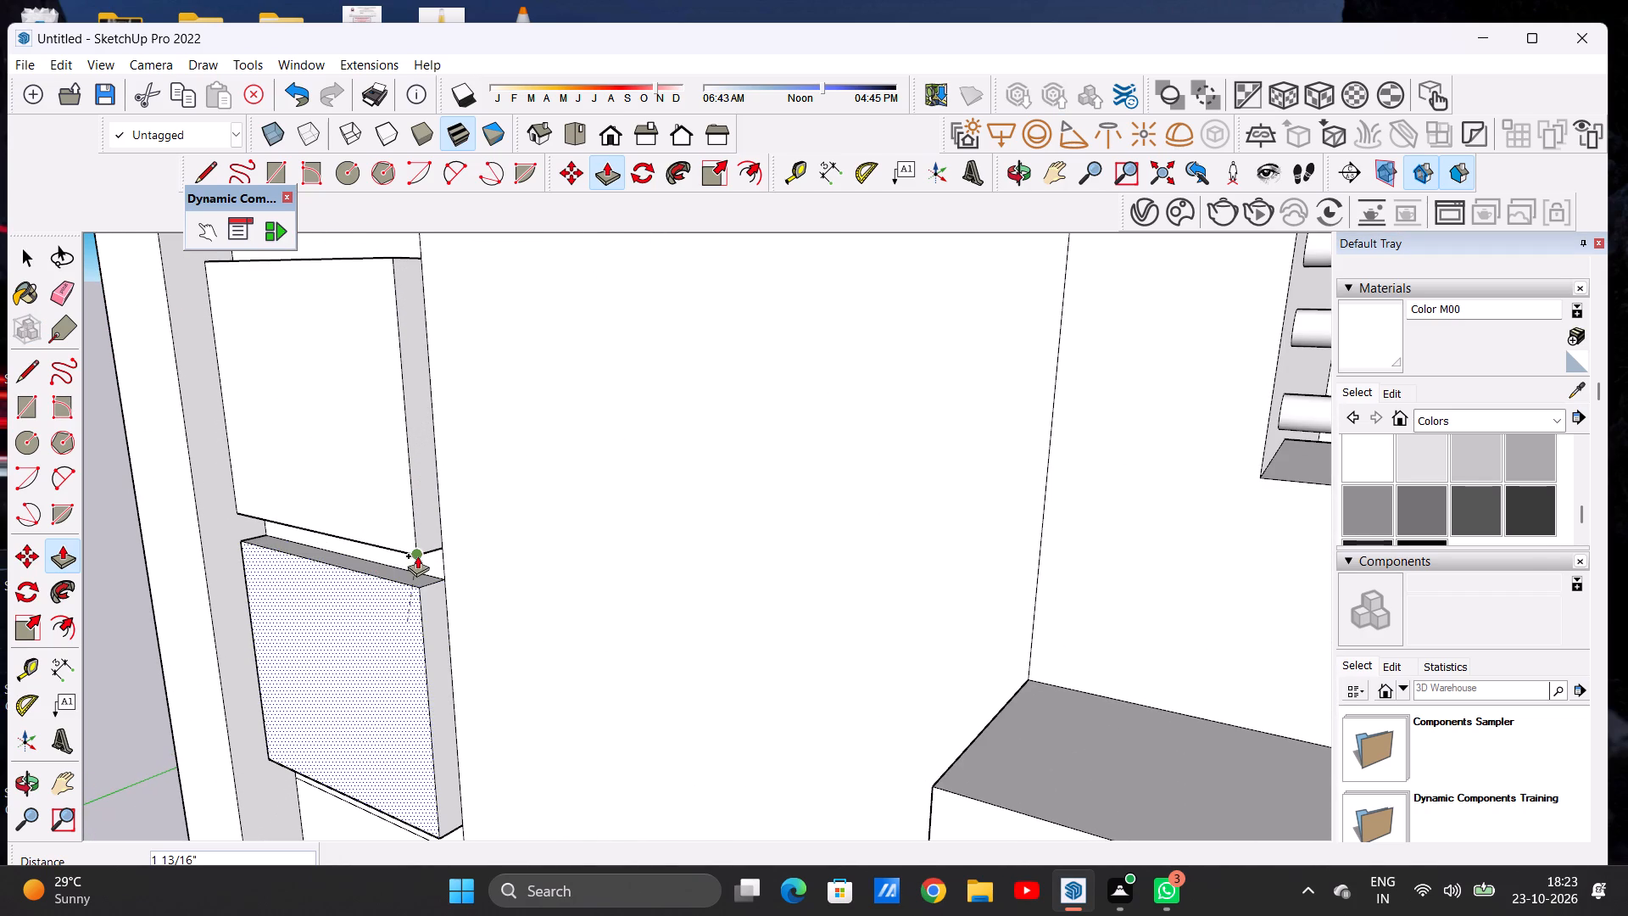
left_click(417, 556)
scroll(432, 457, "down", 13)
scroll(424, 574, "up", 10)
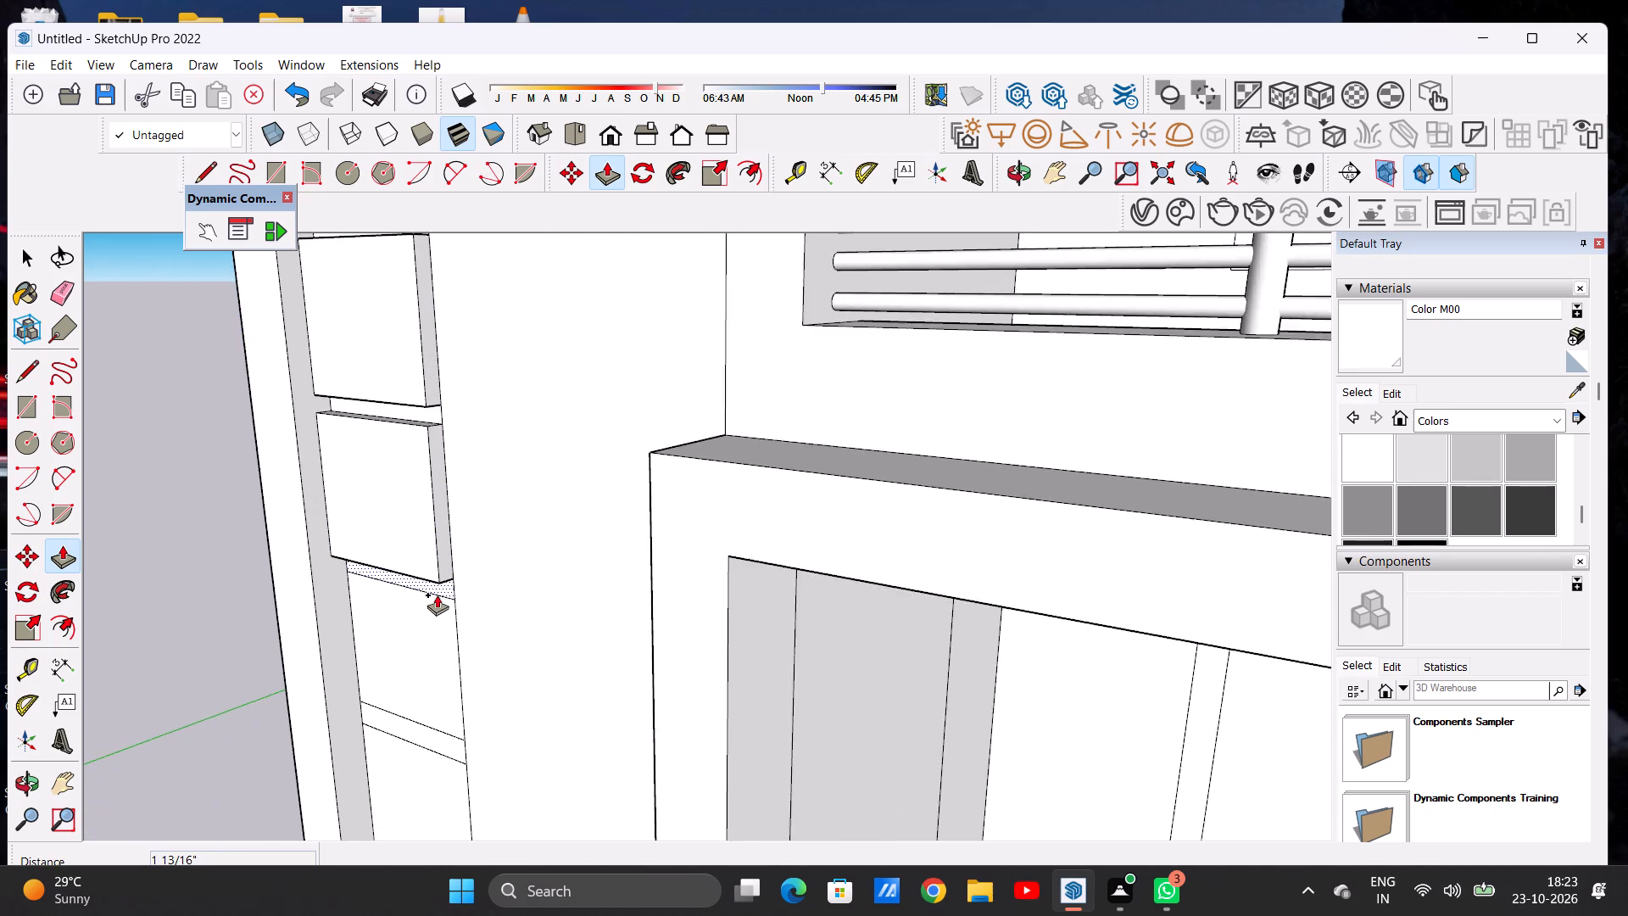
scroll(437, 595, "up", 4)
left_click(456, 617)
left_click(438, 565)
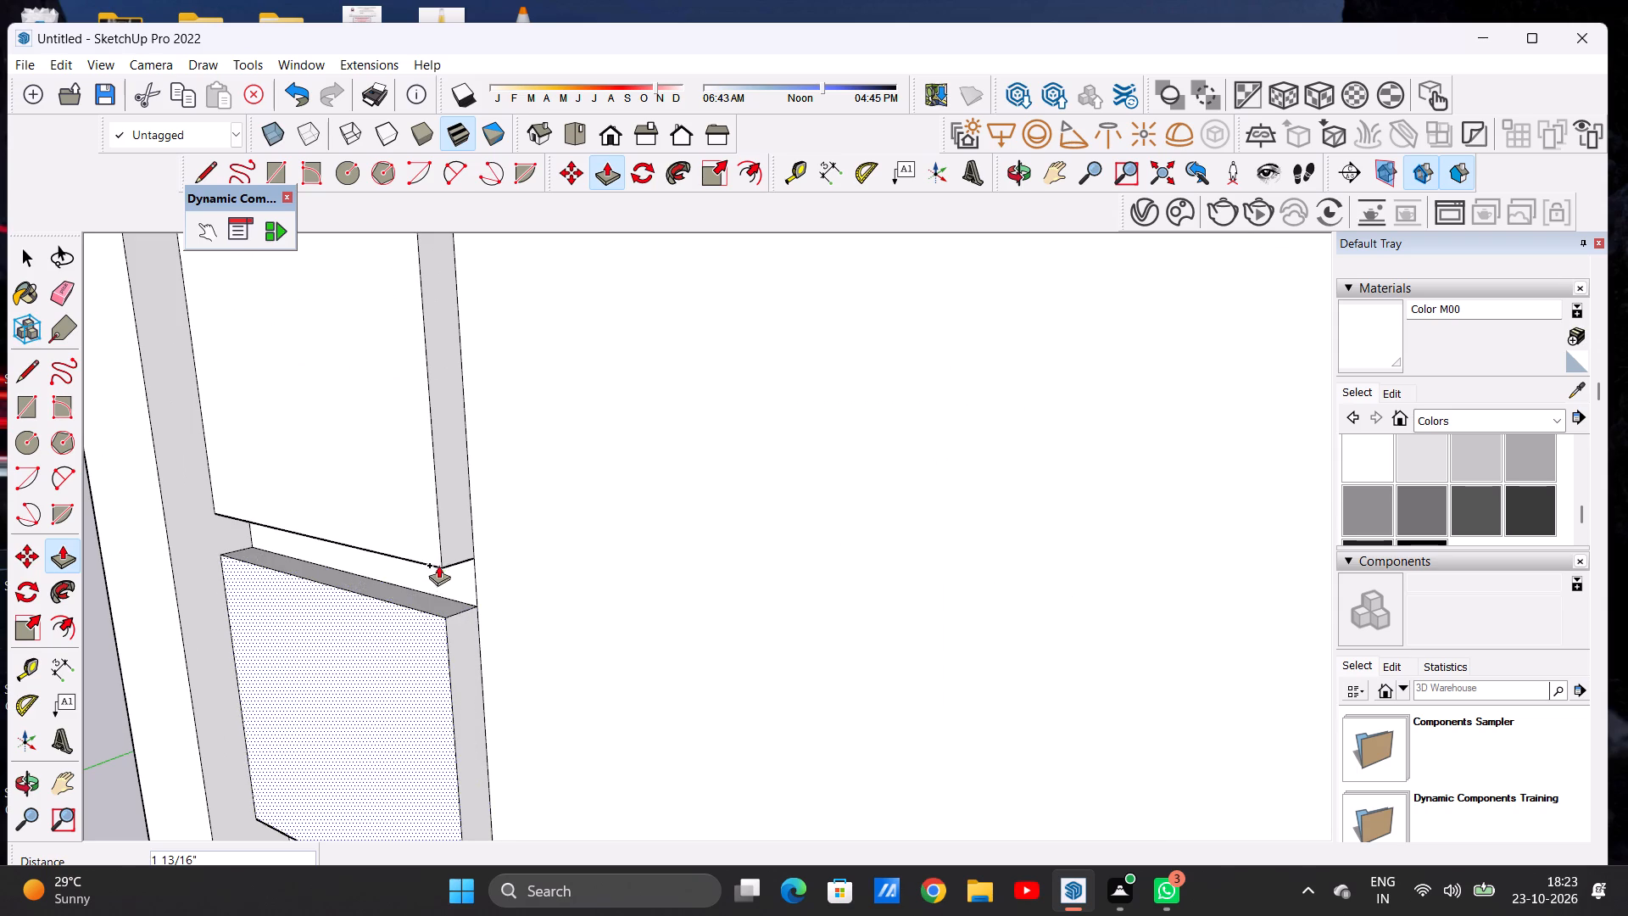
Push/Pull the ninth and tenth panels of the stair tower strip outward 1 13/16" to match the panels above.
scroll(401, 488, "down", 7)
scroll(401, 488, "up", 1)
scroll(401, 488, "down", 8)
scroll(432, 648, "up", 1)
scroll(433, 650, "down", 1)
scroll(433, 650, "up", 9)
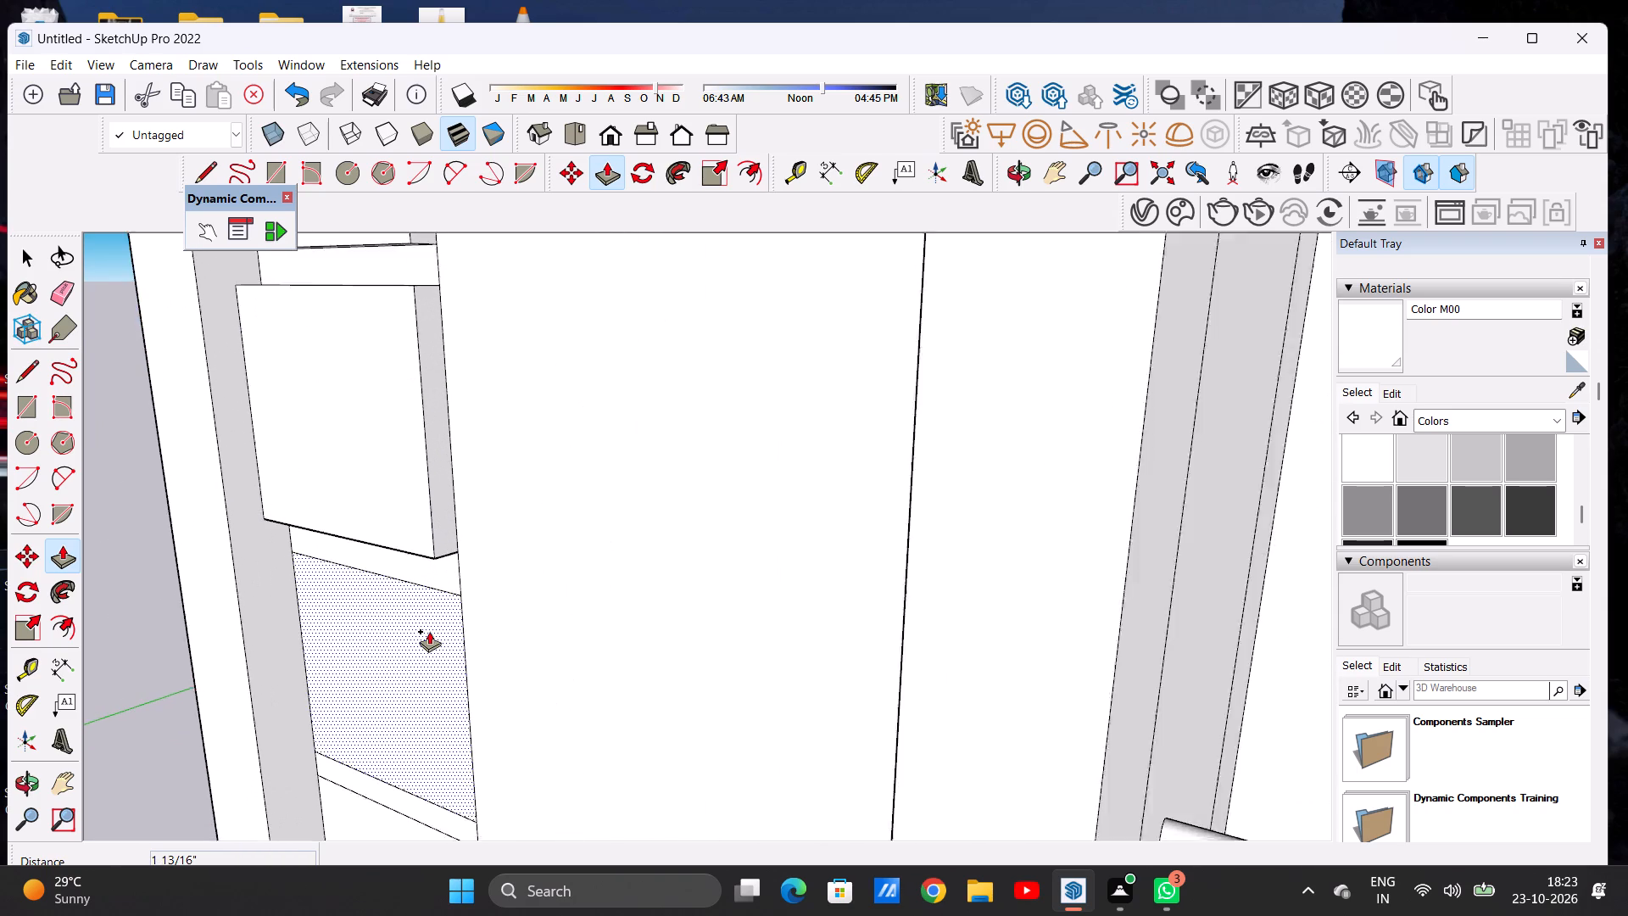
scroll(429, 631, "up", 3)
left_click(459, 624)
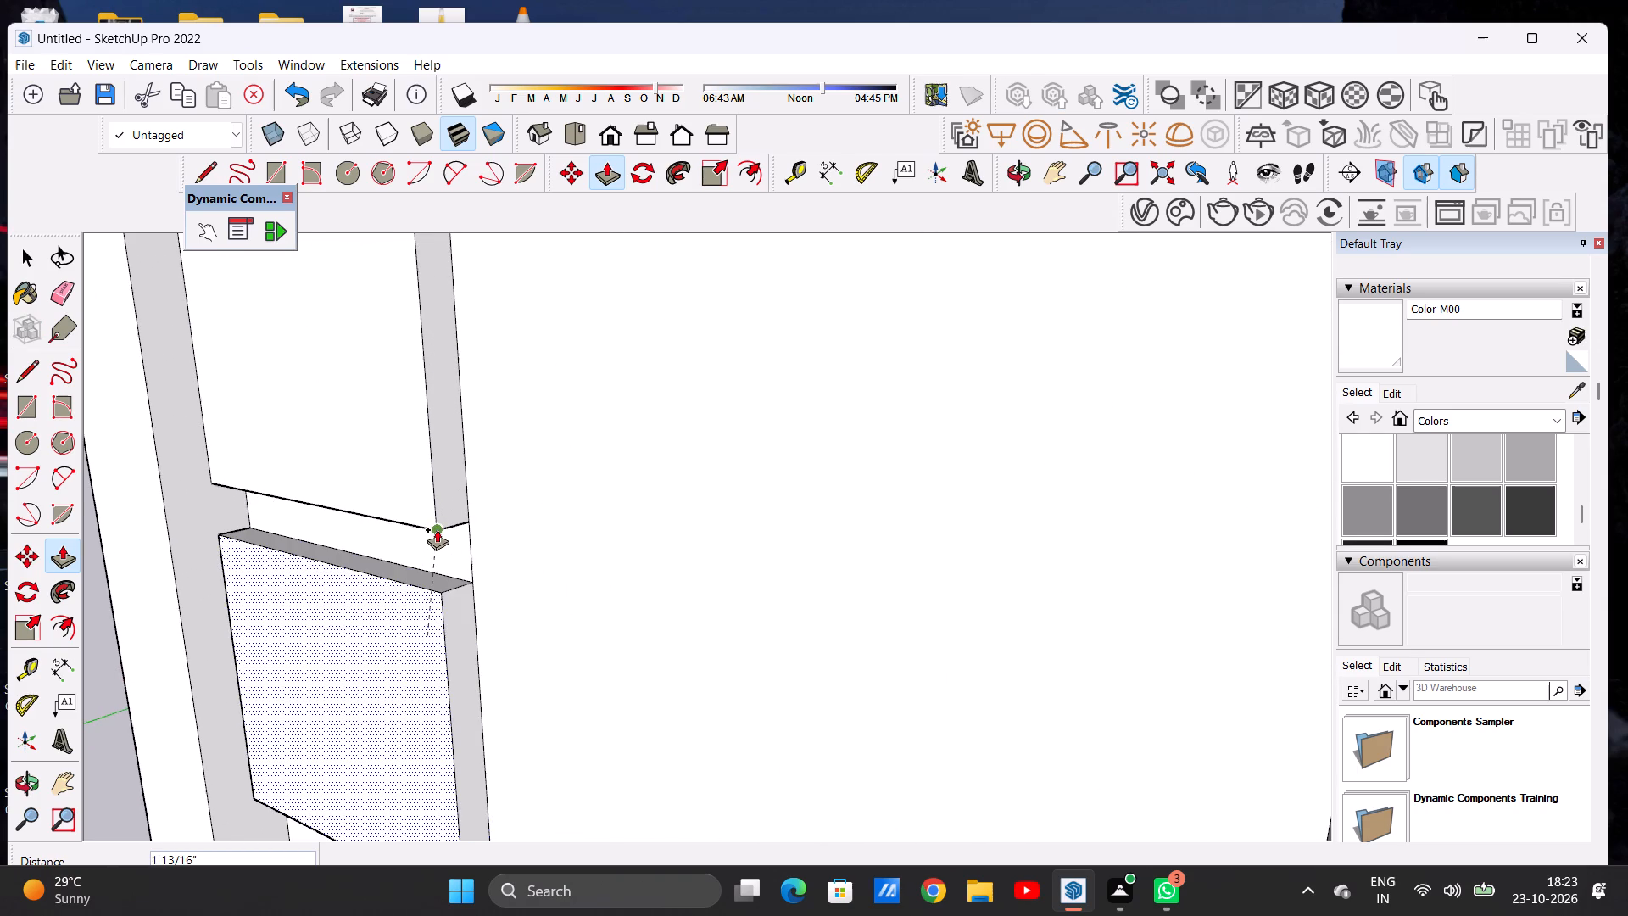
left_click(437, 529)
scroll(432, 531, "down", 3)
scroll(432, 535, "up", 1)
scroll(432, 535, "down", 13)
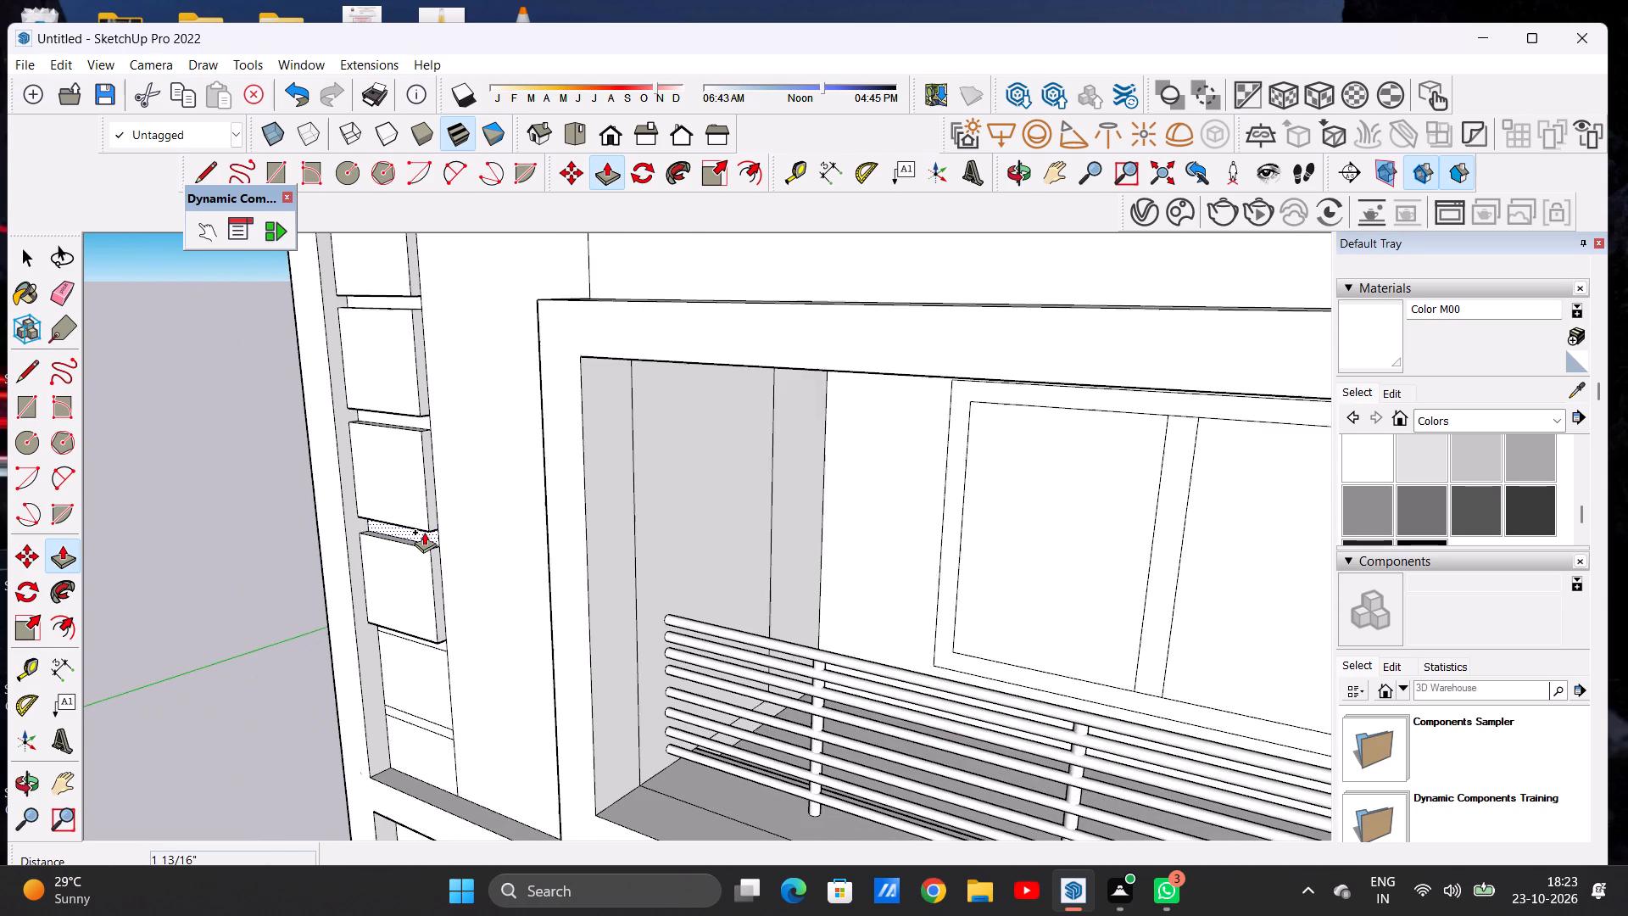
scroll(424, 532, "down", 2)
scroll(440, 623, "up", 3)
scroll(440, 629, "down", 1)
scroll(440, 630, "up", 3)
left_click(440, 630)
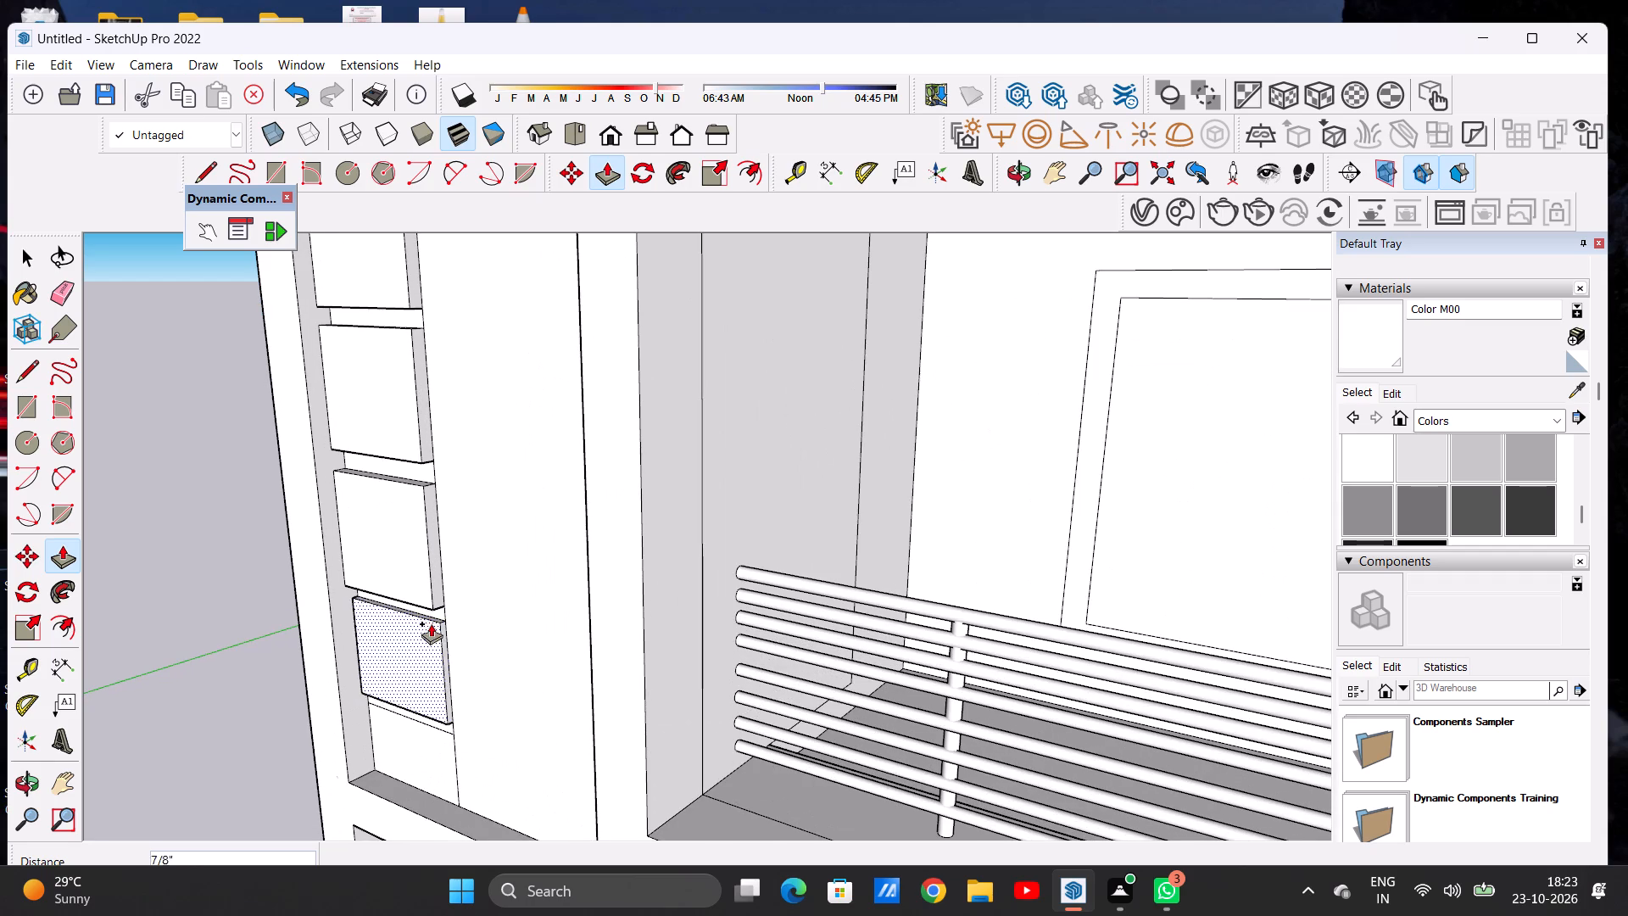
left_click(427, 610)
scroll(453, 544, "down", 2)
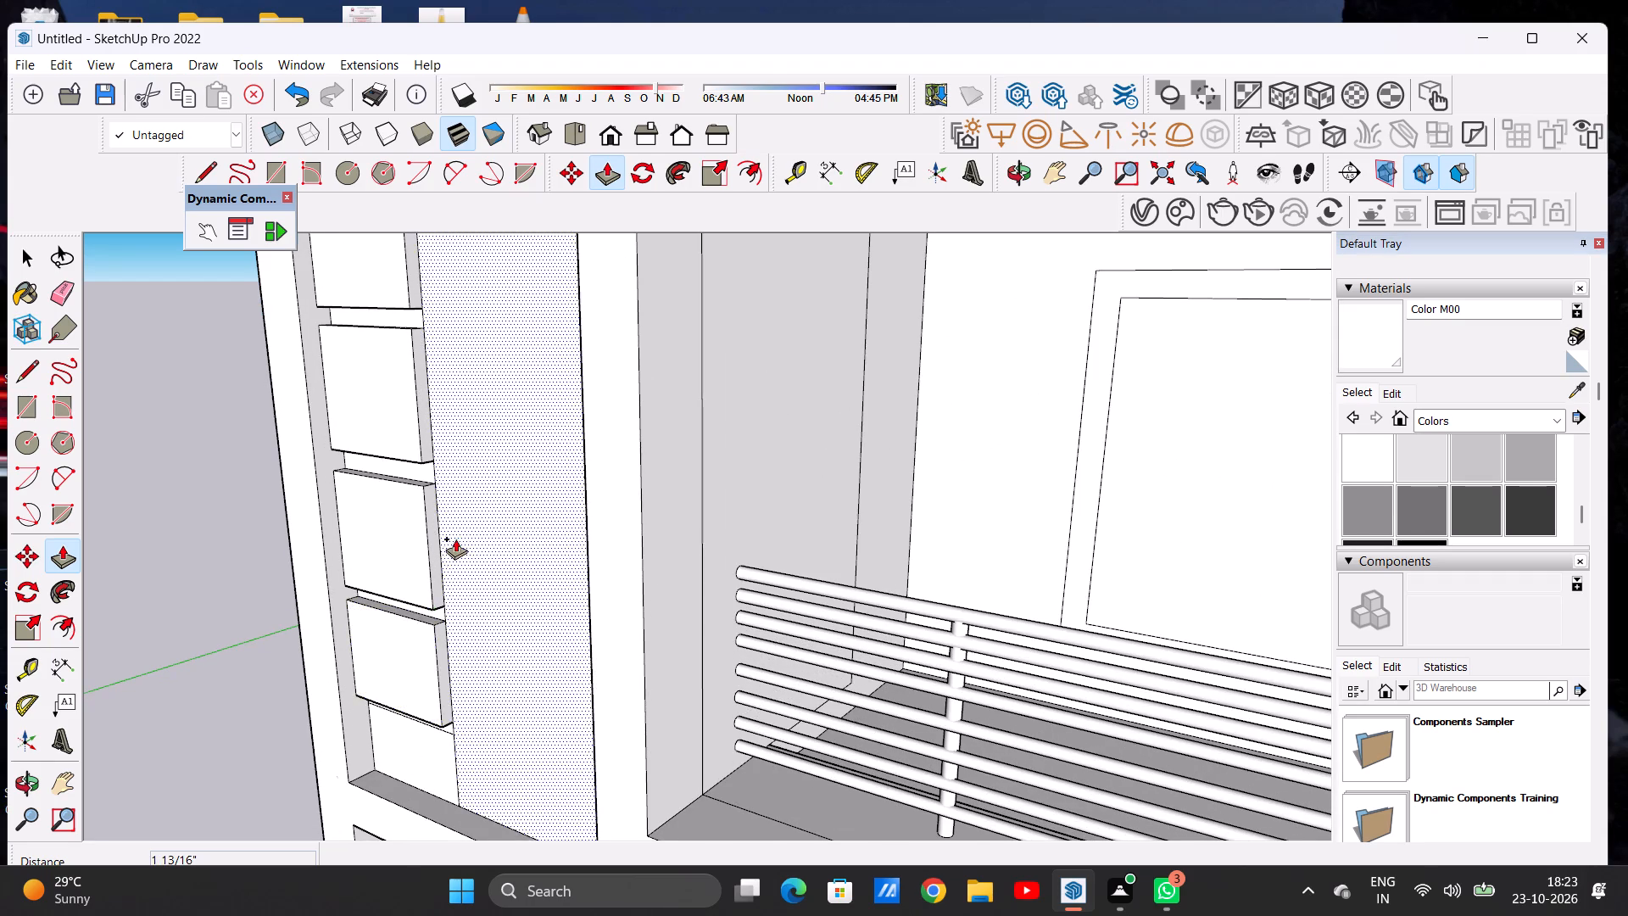
scroll(455, 539, "down", 4)
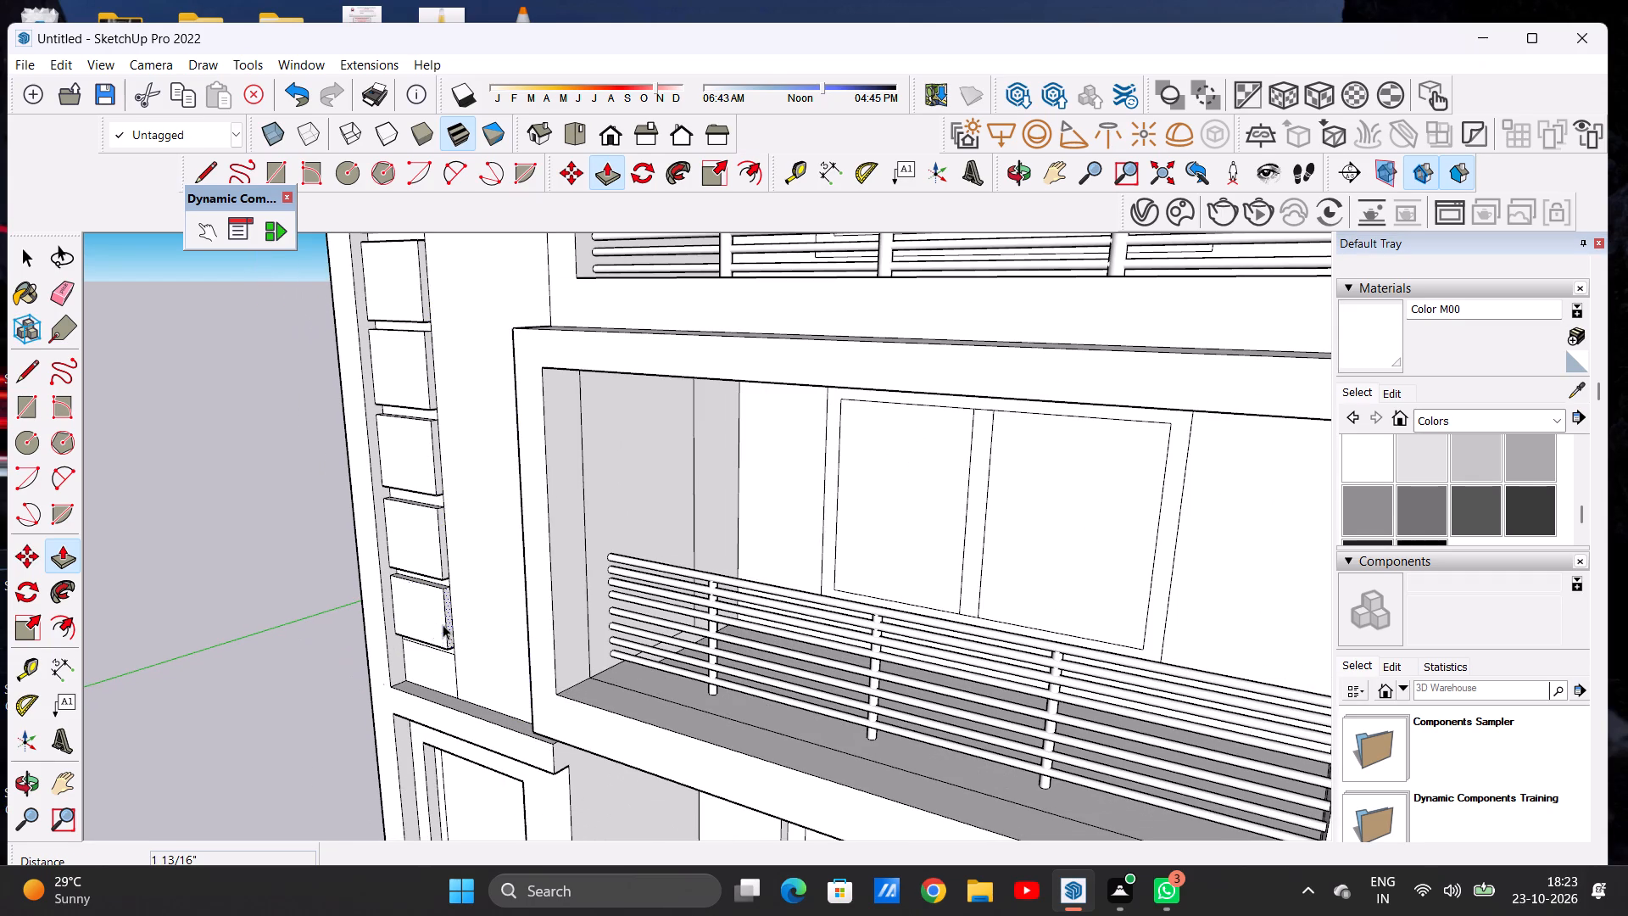
key("space")
Push/Pull the short bottom panel of the stair tower strip, just above the entrance door, outward 1 13/16".
scroll(464, 533, "down", 12)
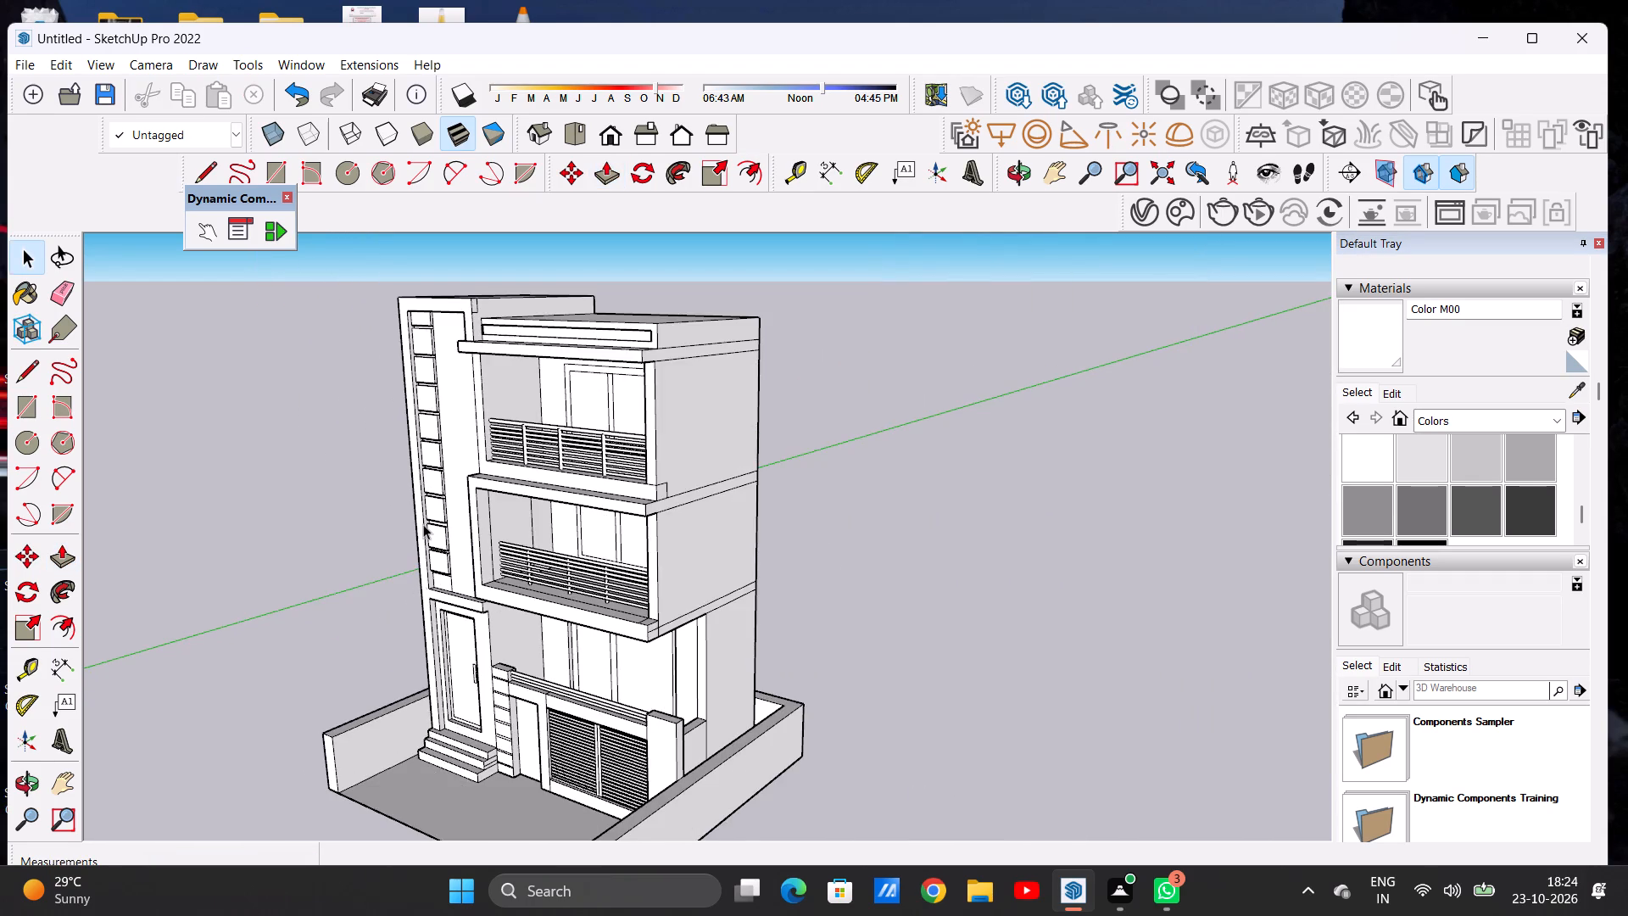
middle_click_drag(423, 524, 623, 512)
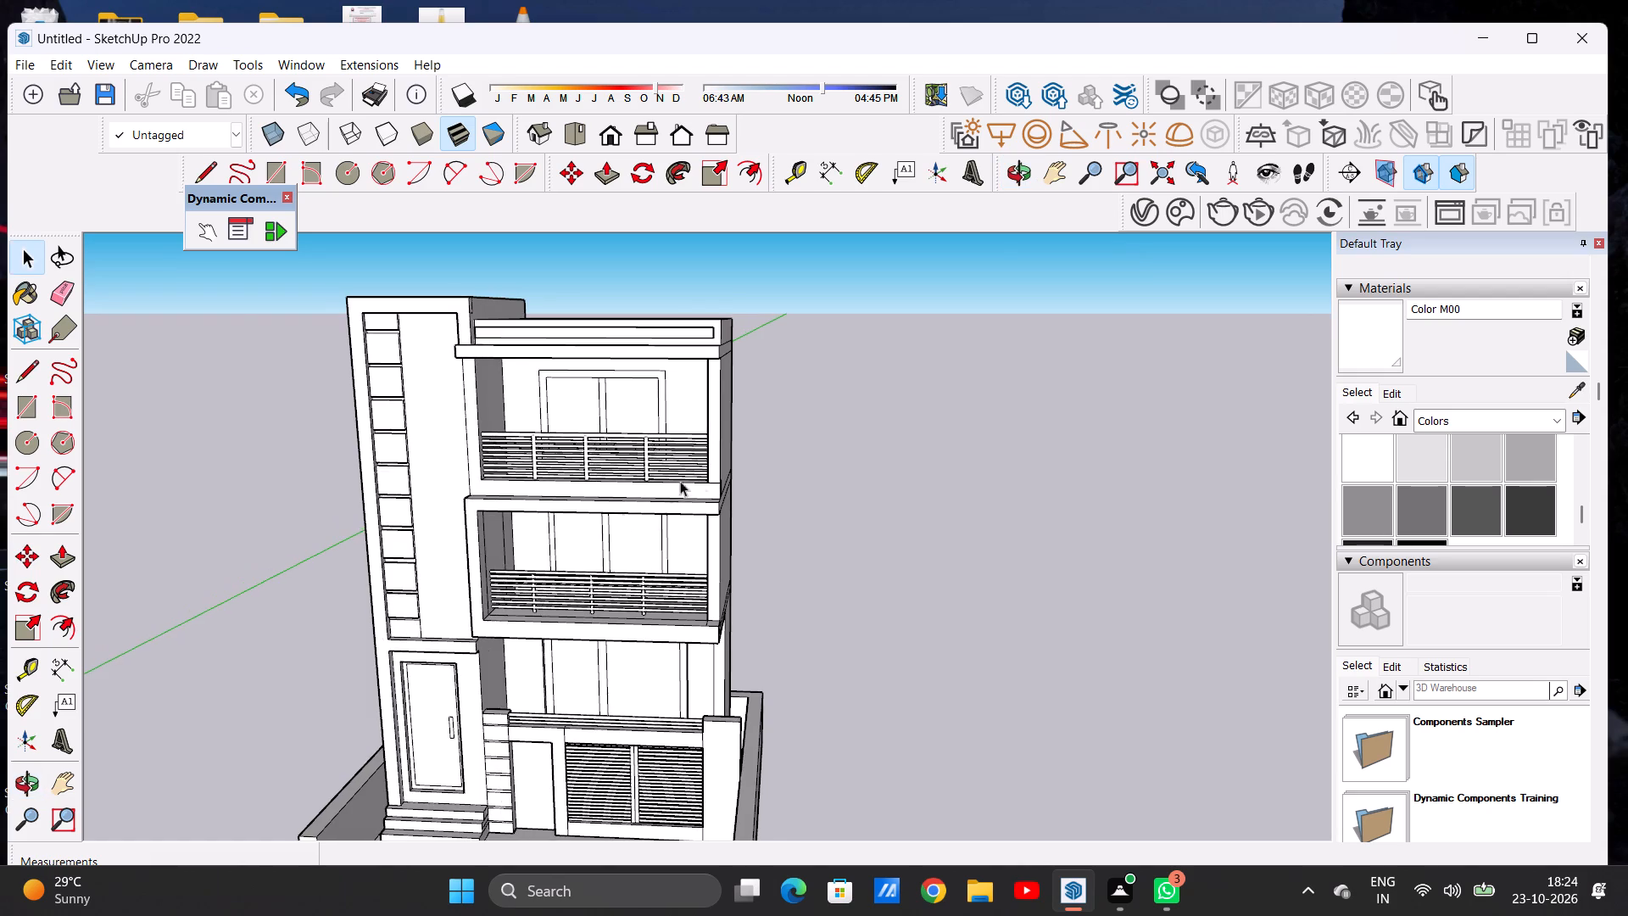
scroll(713, 480, "down", 5)
scroll(532, 585, "up", 20)
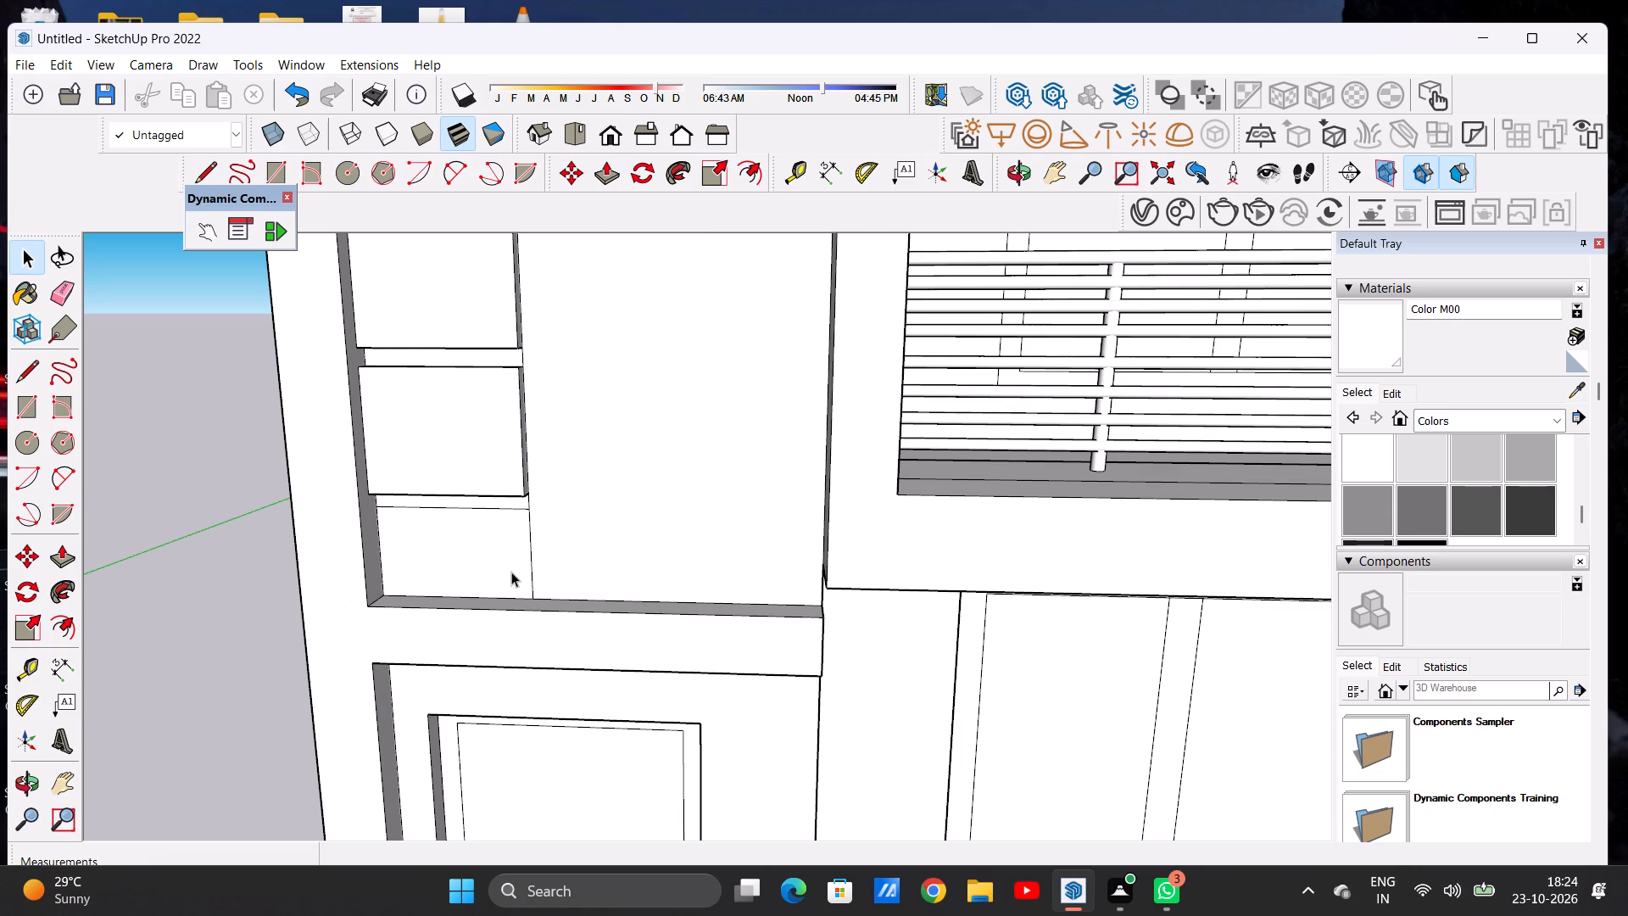
scroll(480, 546, "down", 10)
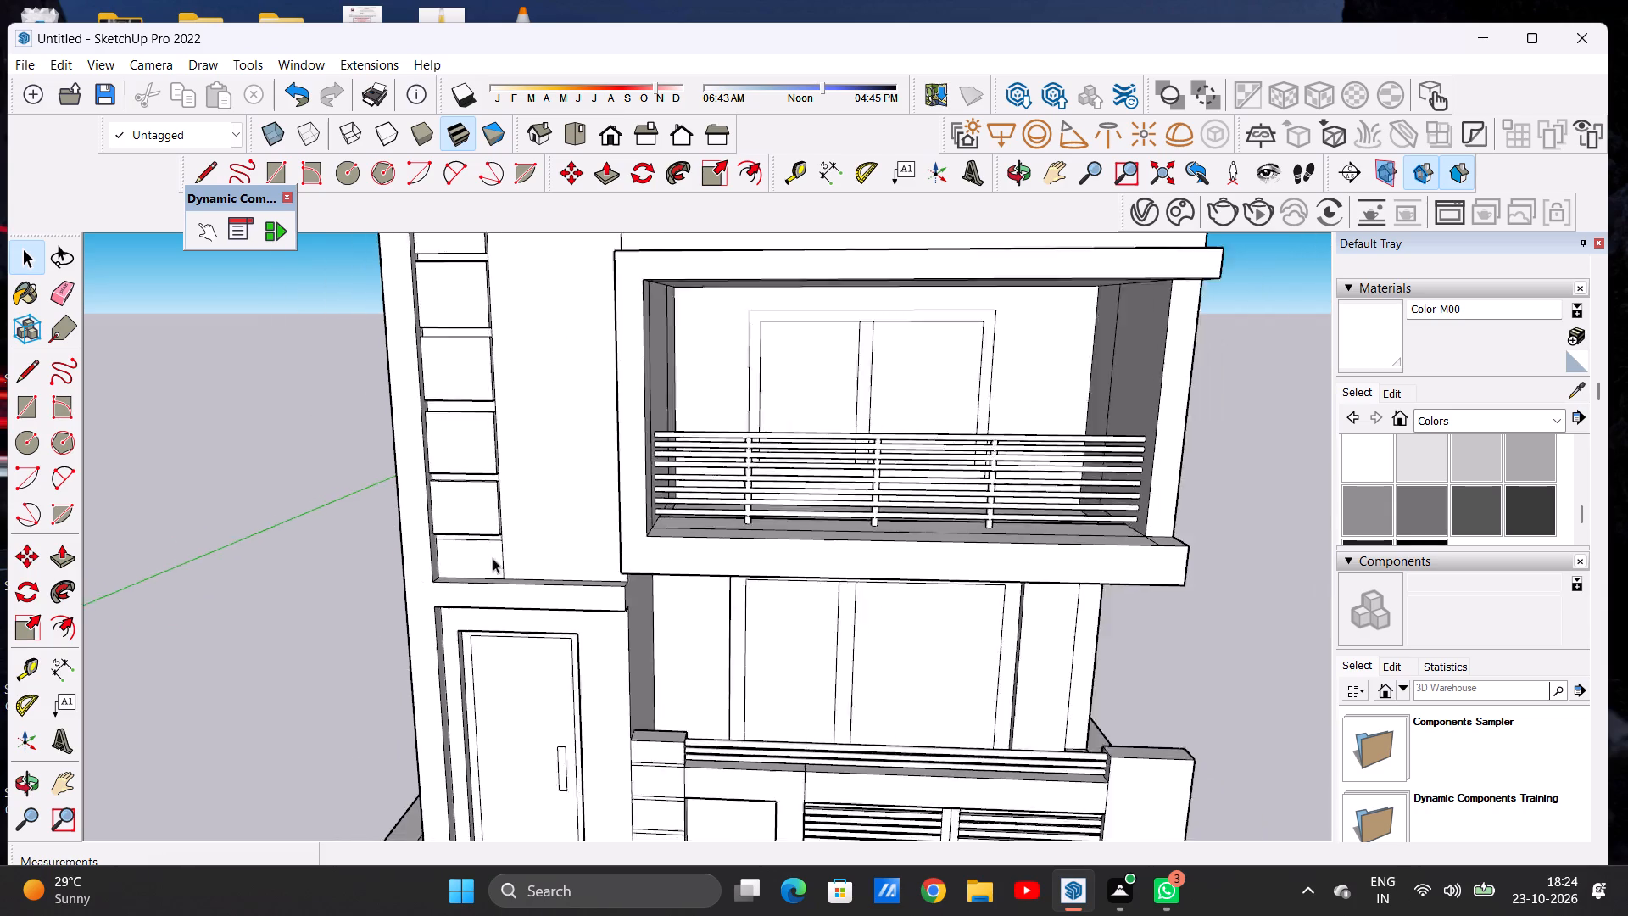
scroll(493, 558, "down", 4)
scroll(556, 511, "down", 5)
scroll(541, 506, "up", 9)
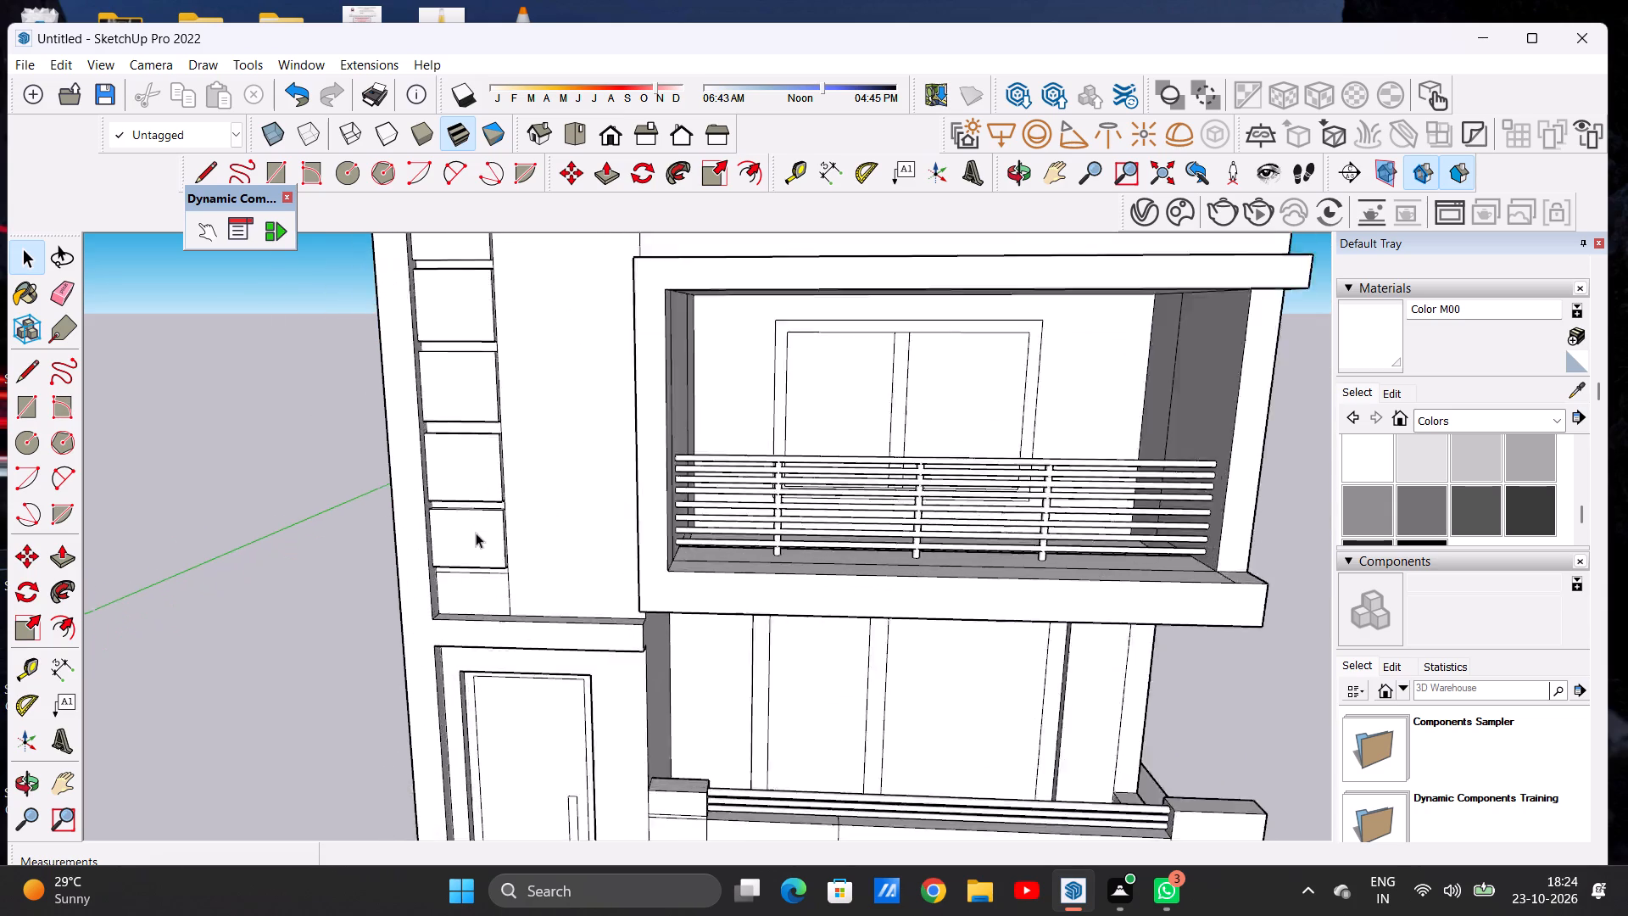
scroll(476, 533, "up", 4)
middle_click_drag(491, 597, 413, 592)
scroll(414, 592, "up", 1)
scroll(510, 606, "up", 4)
scroll(512, 608, "down", 1)
scroll(512, 608, "up", 2)
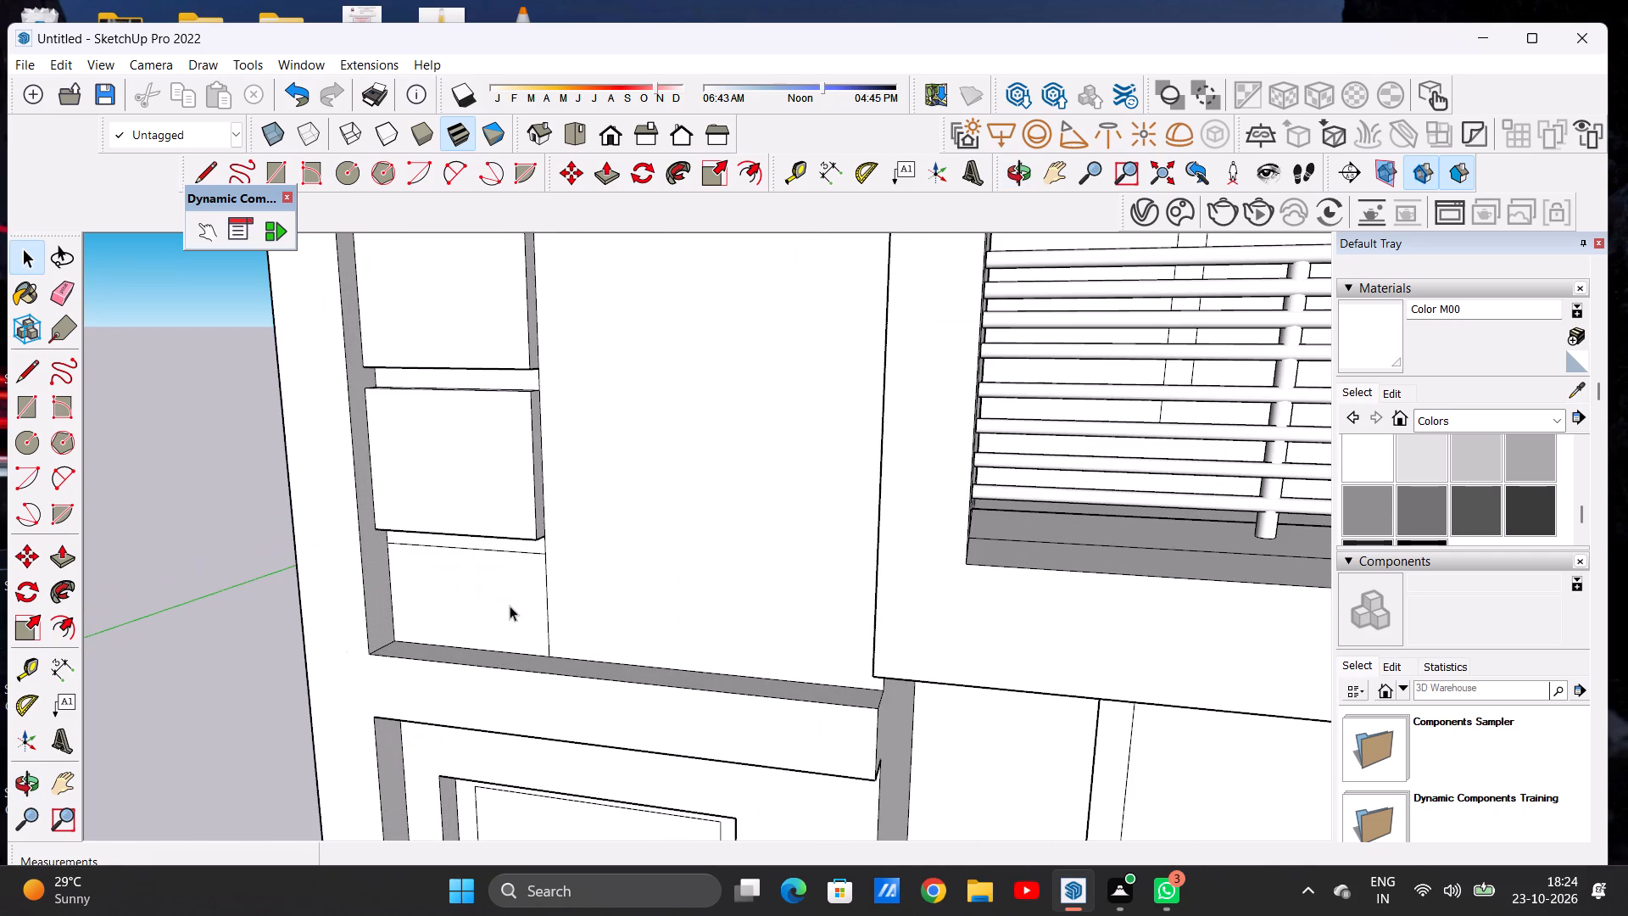
key("p")
scroll(527, 592, "up", 5)
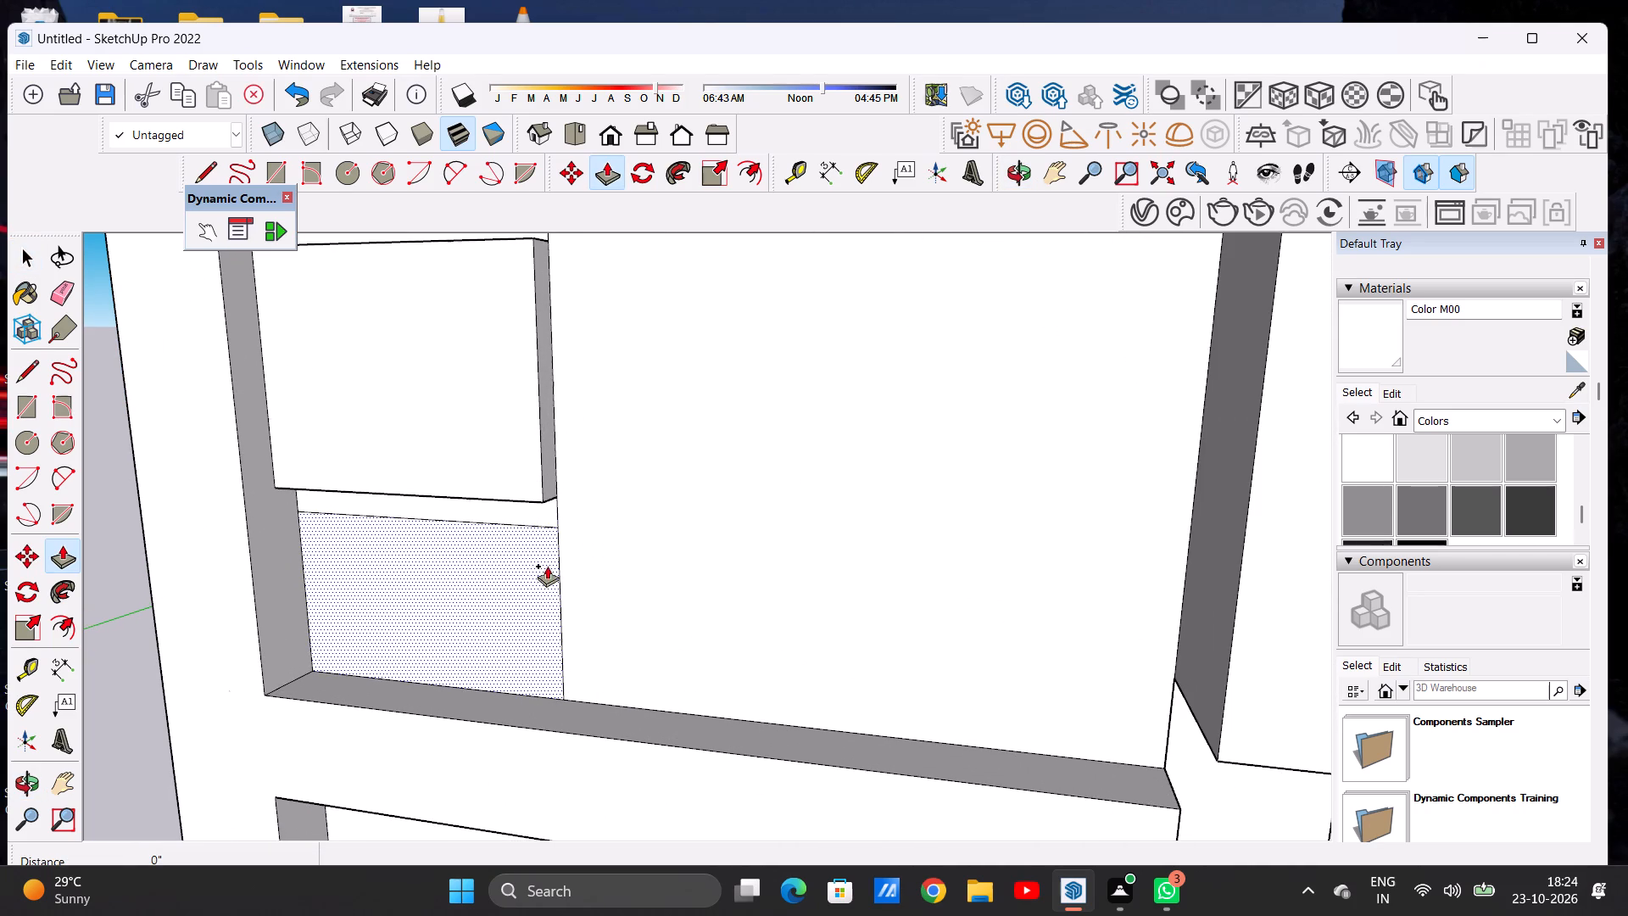
left_click(557, 536)
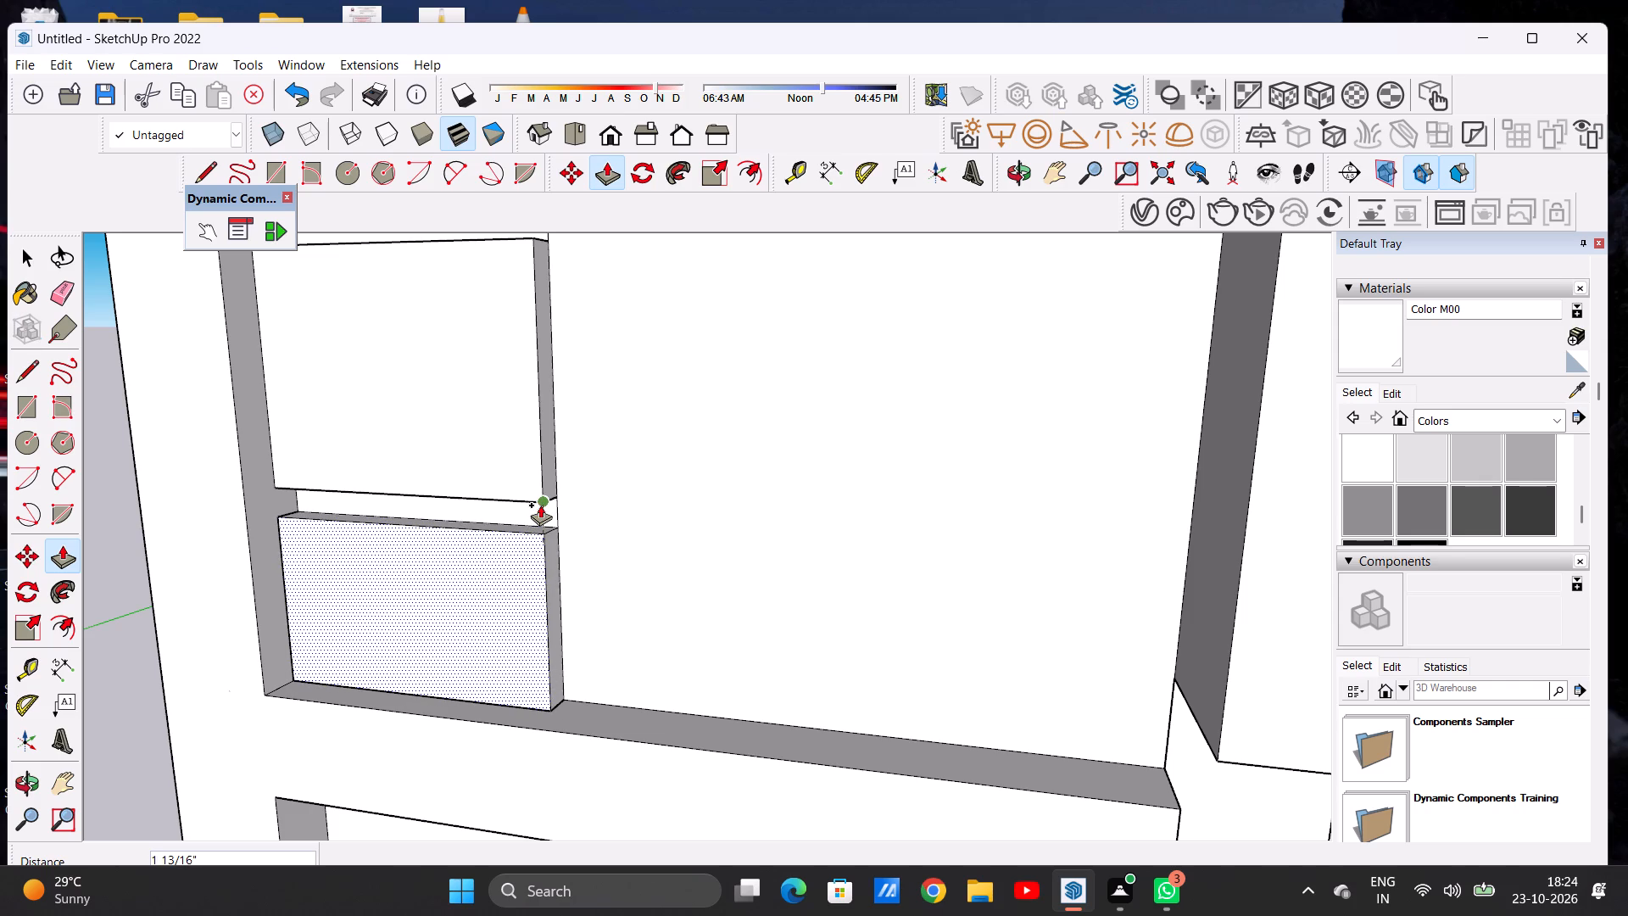
left_click(540, 505)
key("space")
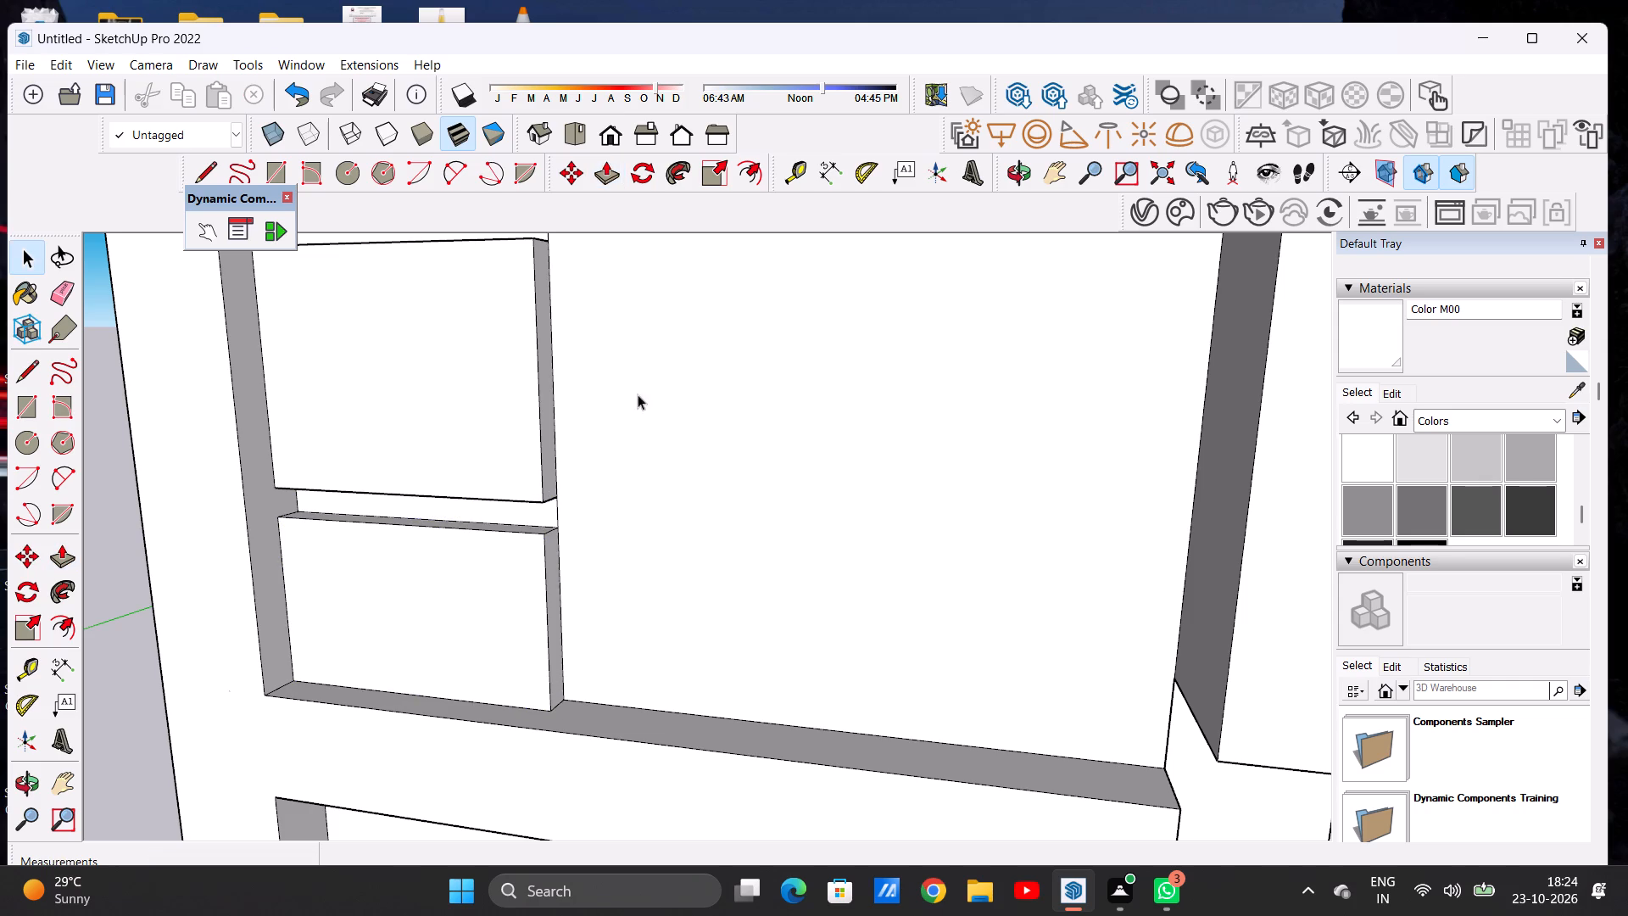
Examine the whole house from the front and side, including the raised stair tower panels, balconies and gate.
scroll(505, 519, "down", 6)
scroll(537, 608, "down", 2)
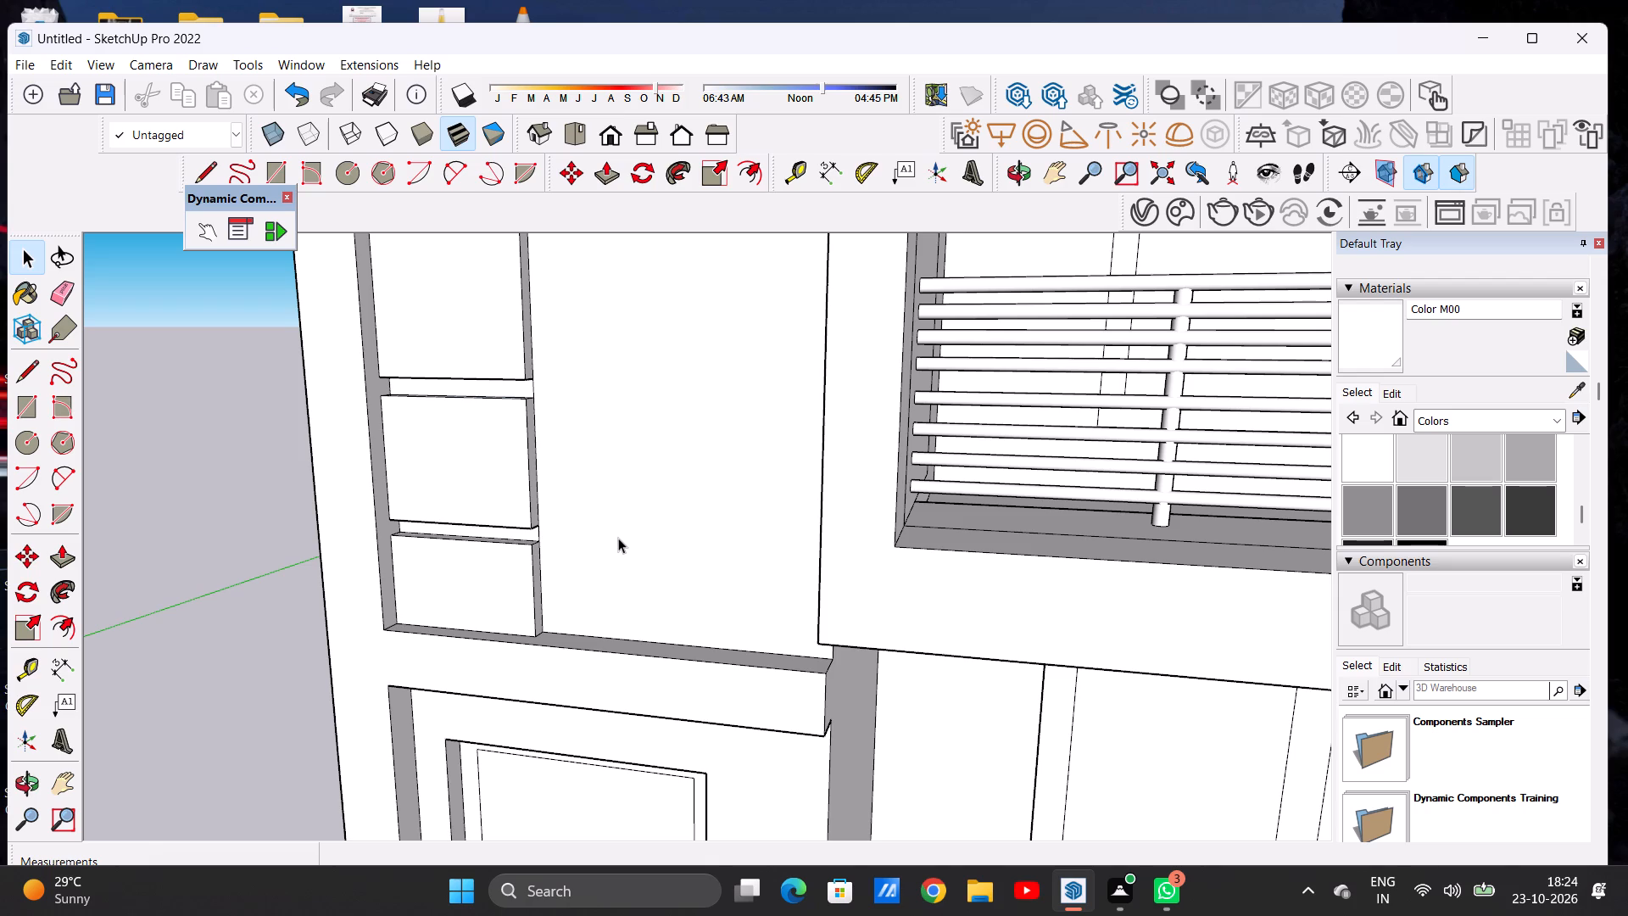
scroll(616, 519, "down", 11)
scroll(586, 538, "up", 1)
scroll(587, 538, "down", 15)
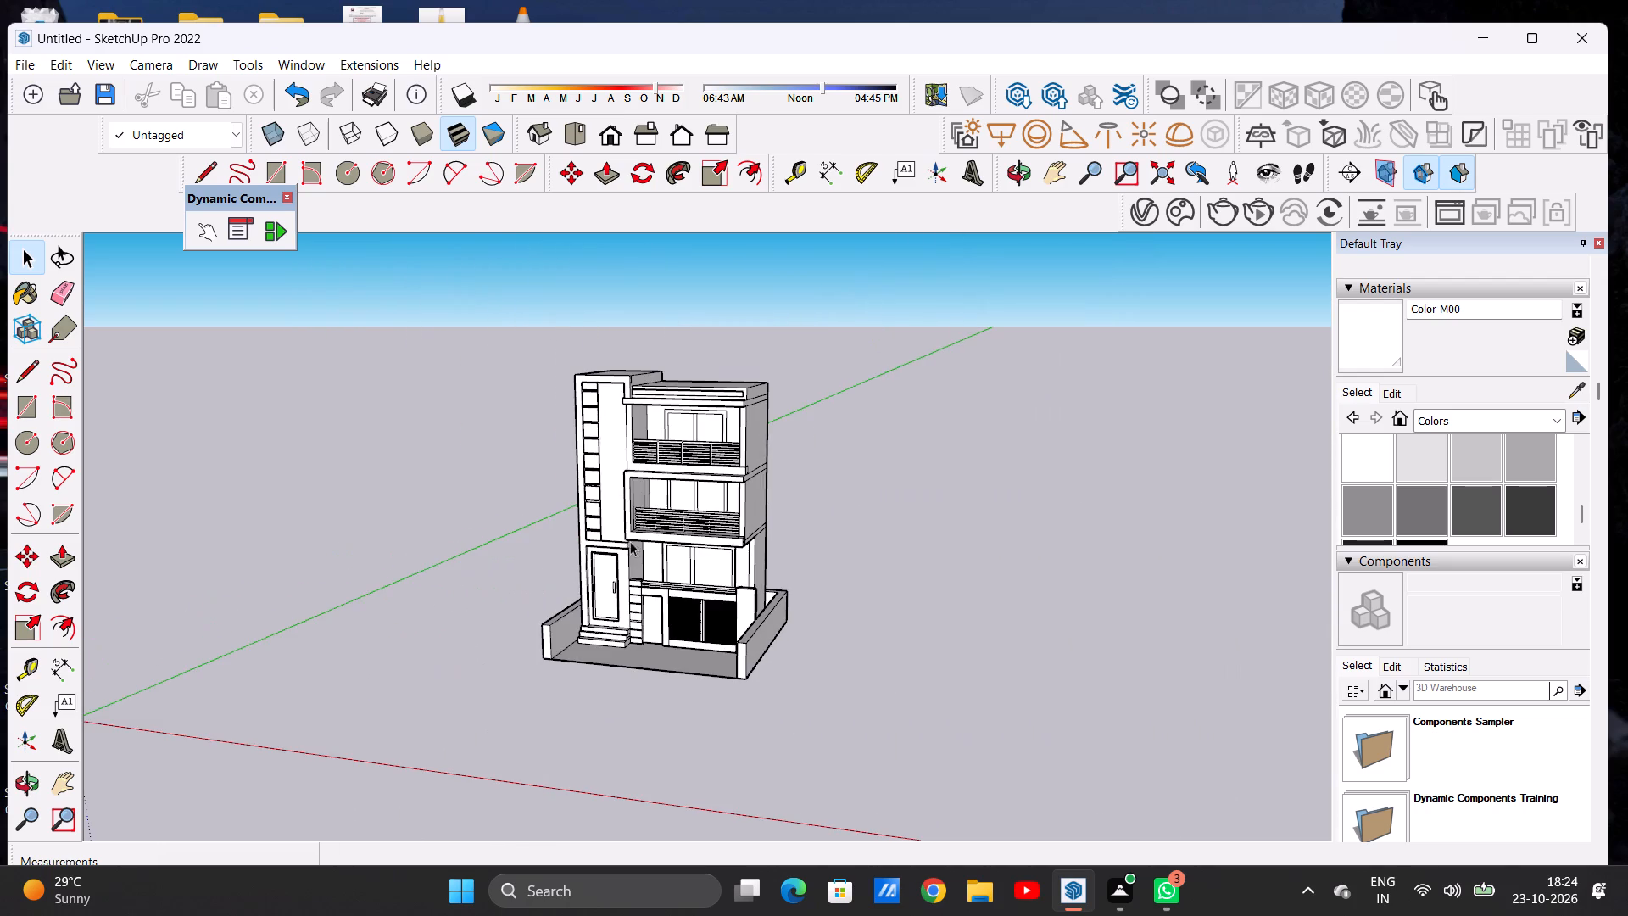
scroll(630, 541, "down", 2)
middle_click(589, 455)
scroll(761, 475, "up", 5)
middle_click_drag(853, 453, 938, 454)
scroll(736, 459, "up", 1)
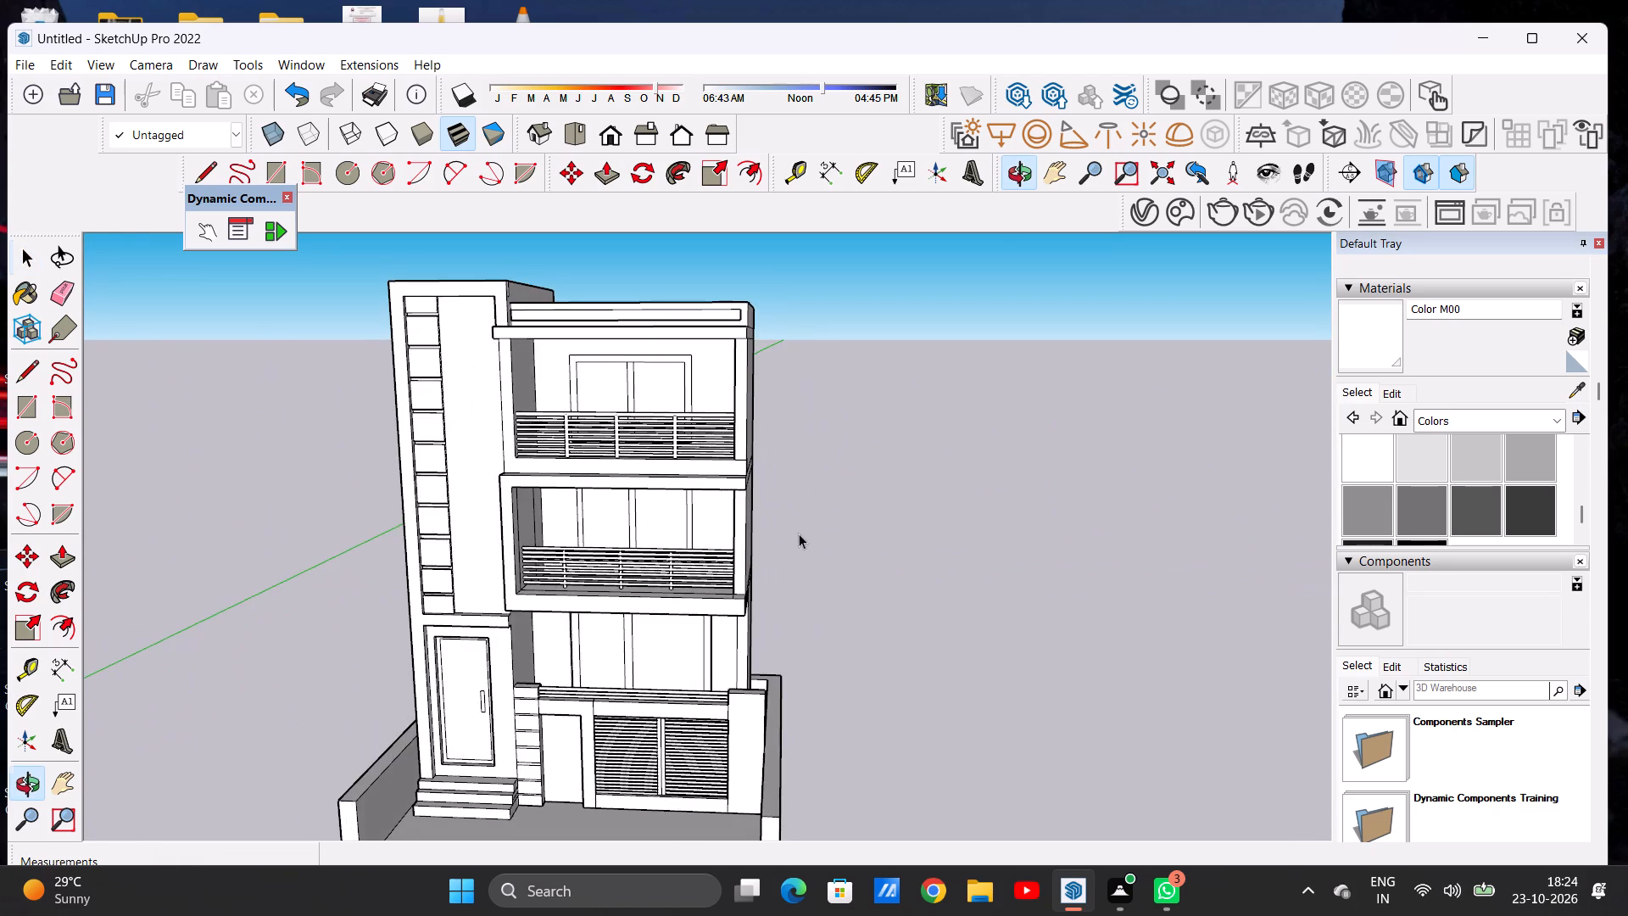
scroll(800, 537, "down", 6)
middle_click_drag(518, 541, 534, 521)
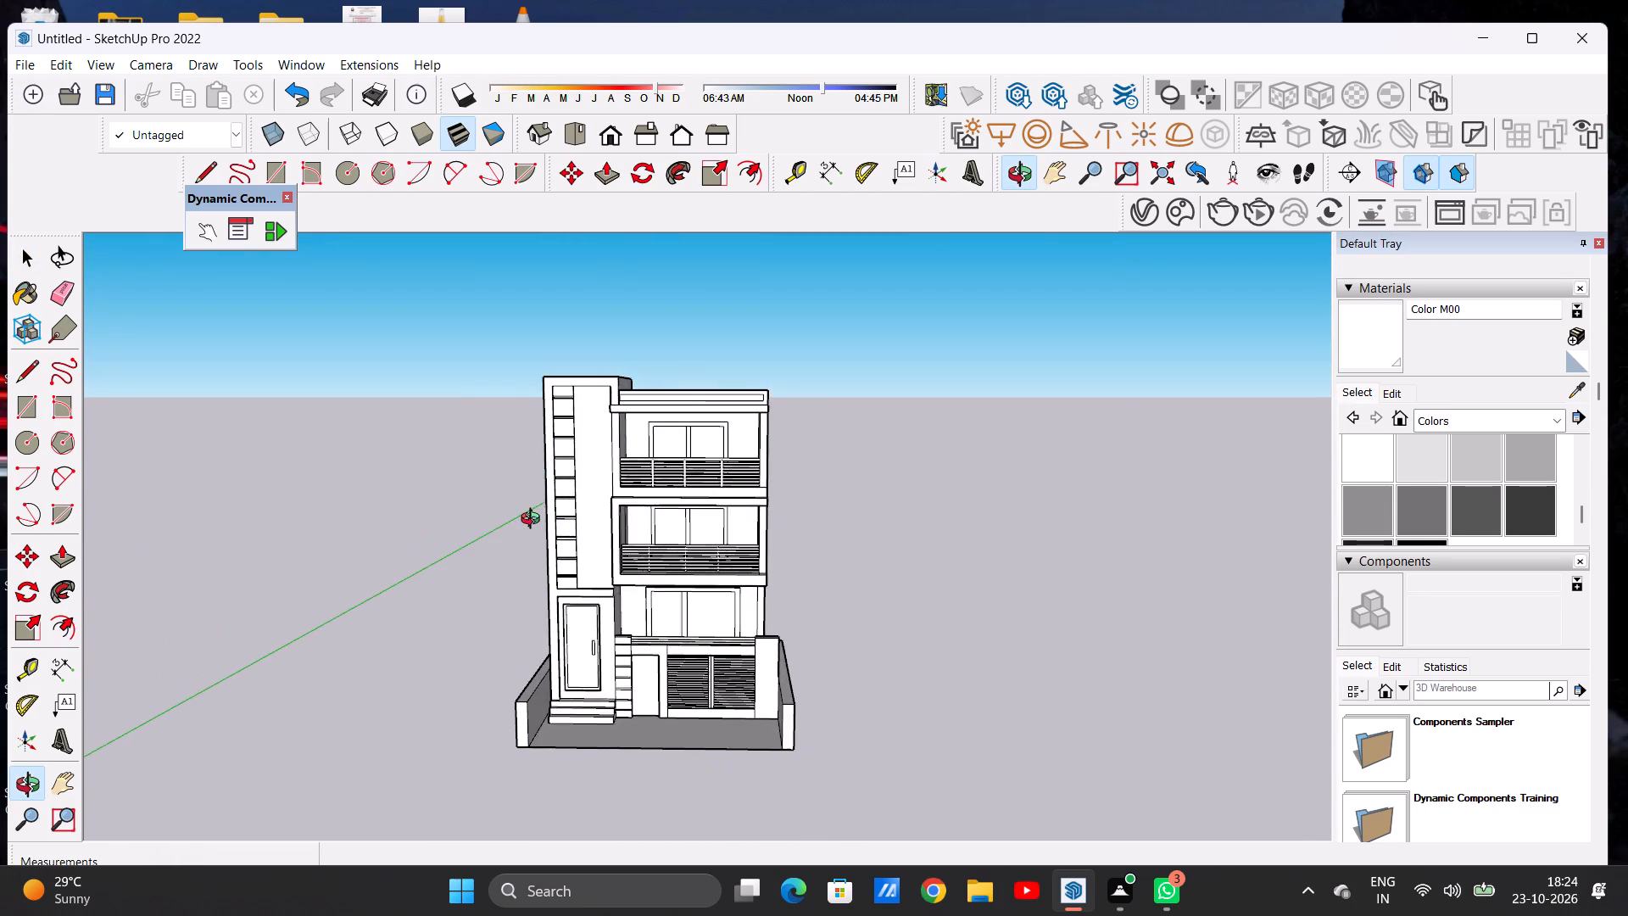
middle_click_drag(534, 521, 552, 505)
scroll(610, 483, "up", 7)
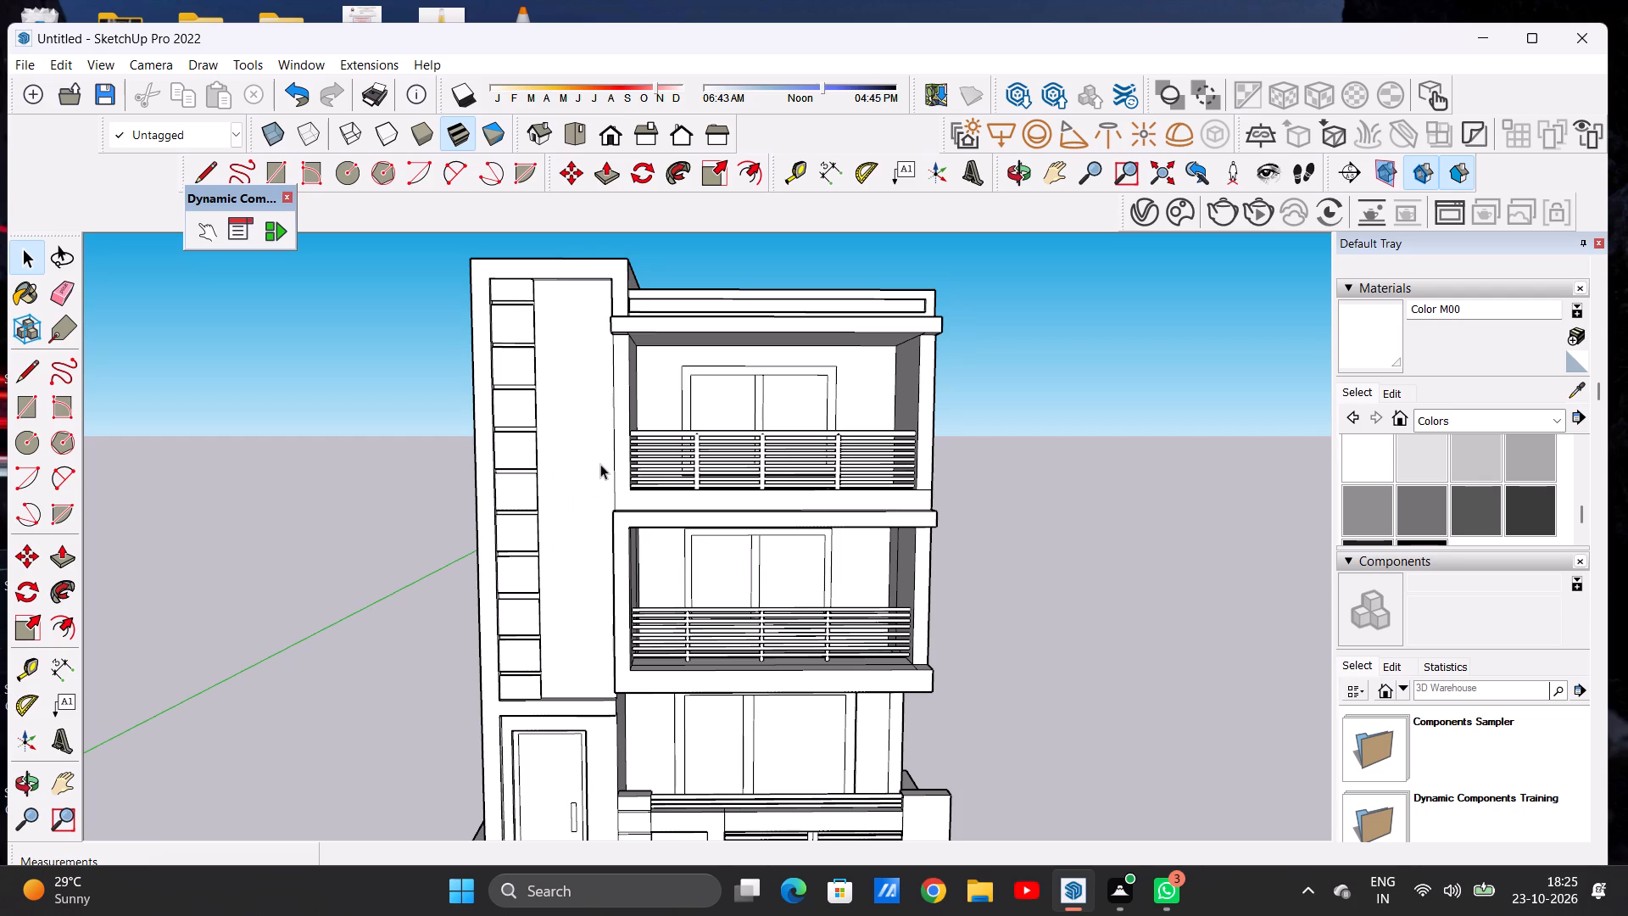
scroll(607, 452, "down", 6)
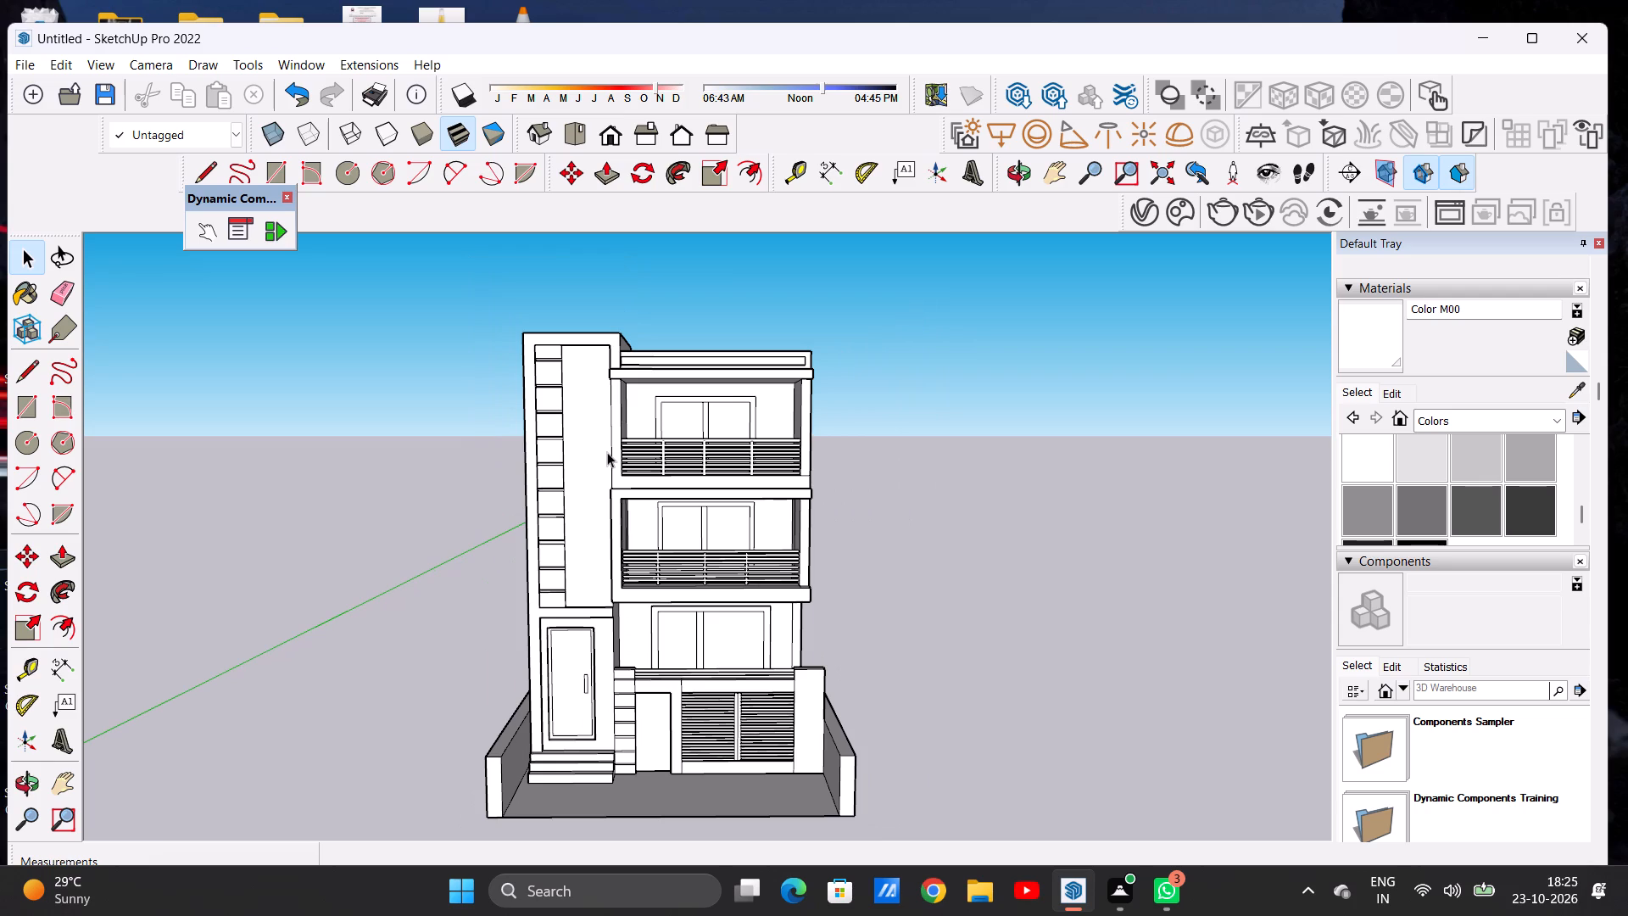
scroll(607, 453, "down", 1)
scroll(641, 512, "up", 4)
scroll(641, 512, "down", 1)
scroll(634, 511, "up", 6)
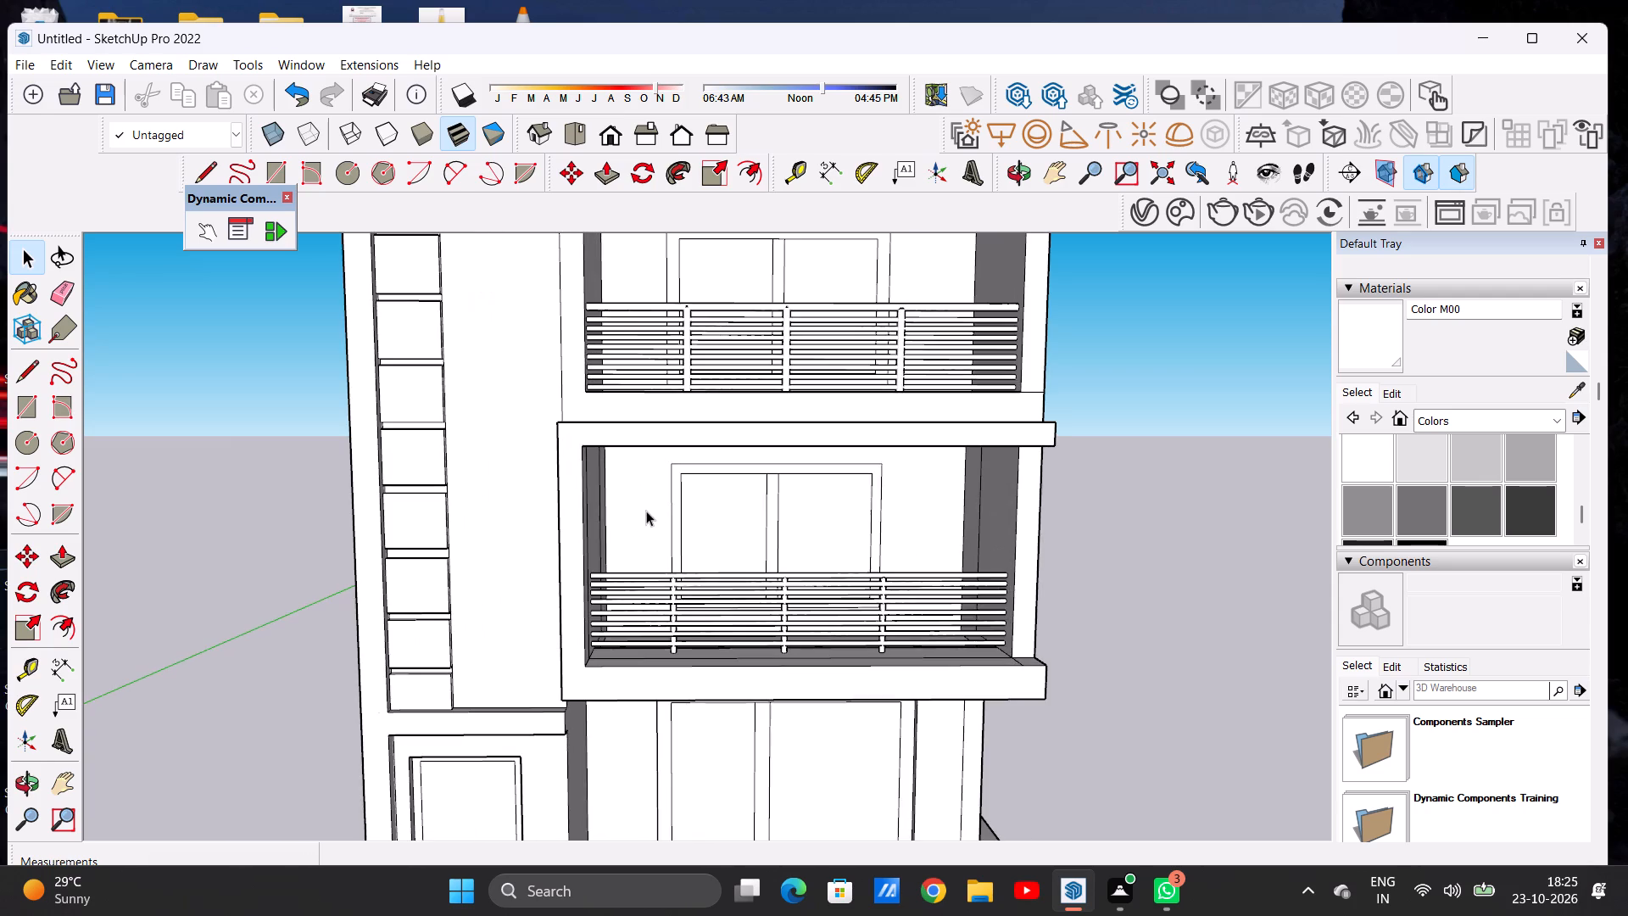
middle_click_drag(655, 511, 811, 533)
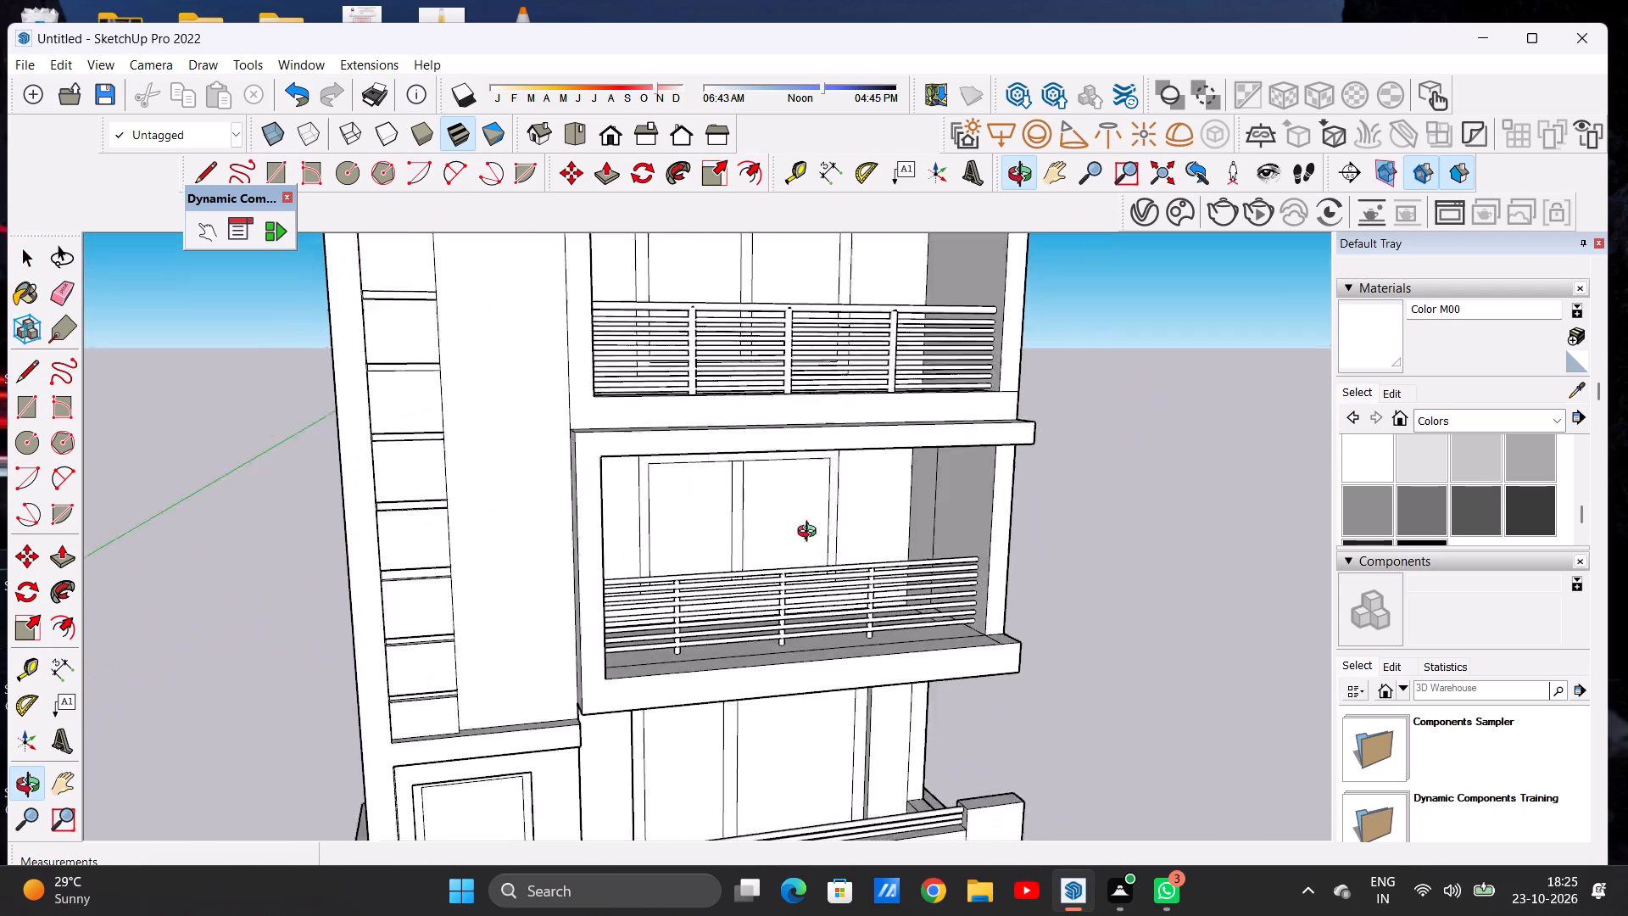
middle_click_drag(811, 533, 585, 530)
scroll(749, 506, "down", 6)
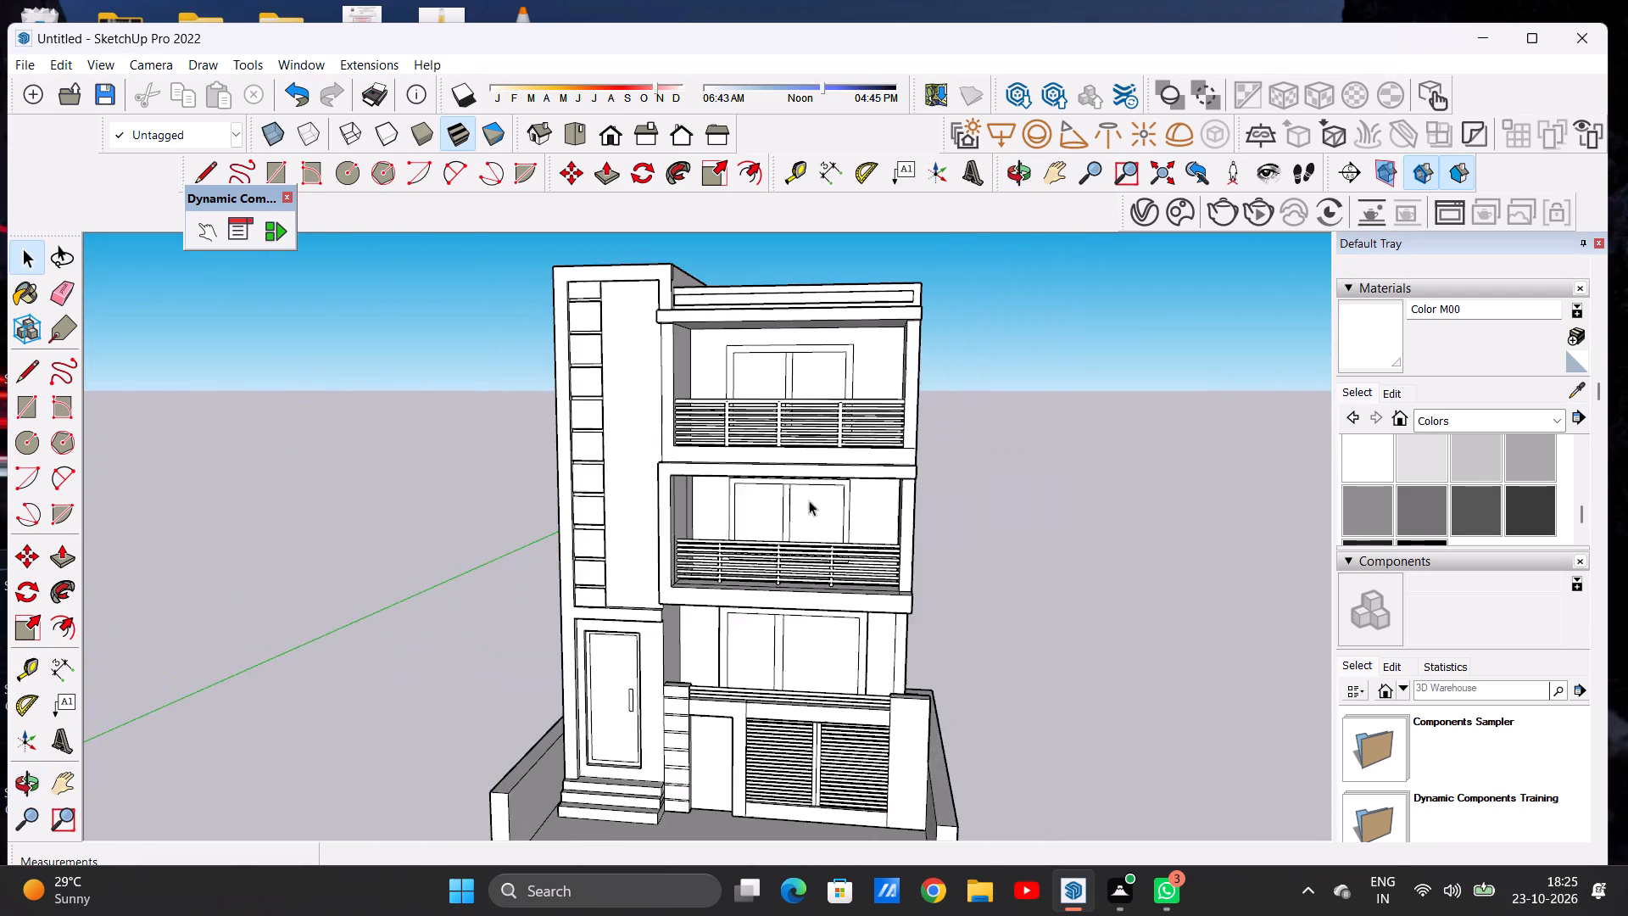
scroll(821, 494, "down", 3)
scroll(793, 589, "up", 2)
scroll(793, 599, "down", 1)
scroll(792, 603, "up", 3)
middle_click_drag(801, 603, 483, 609)
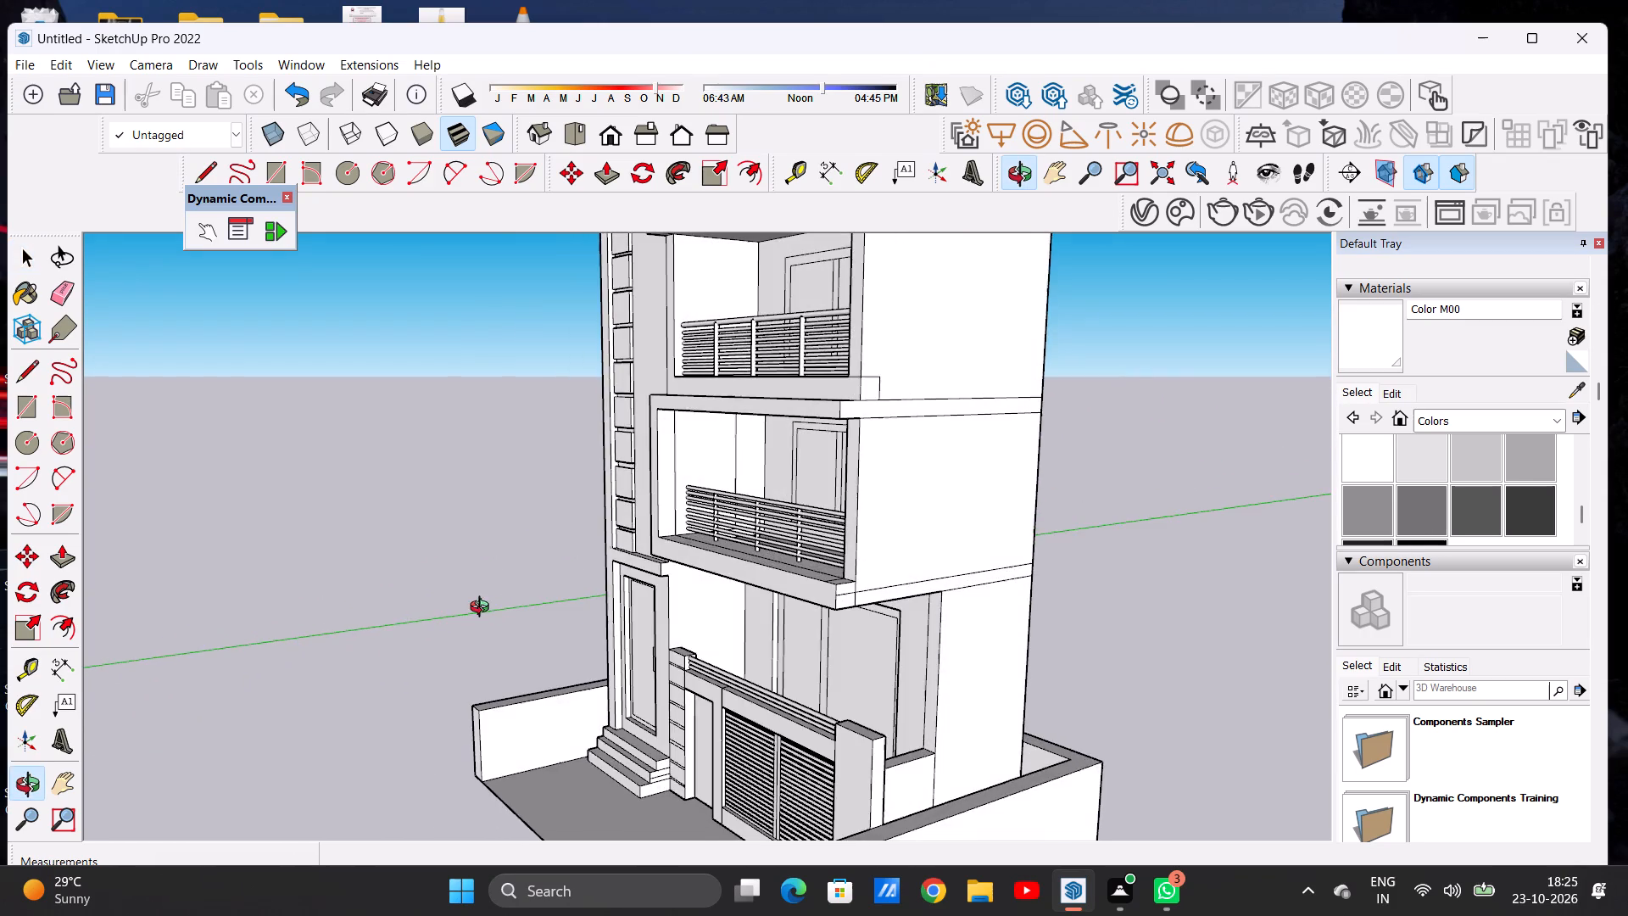
middle_click_drag(483, 609, 811, 596)
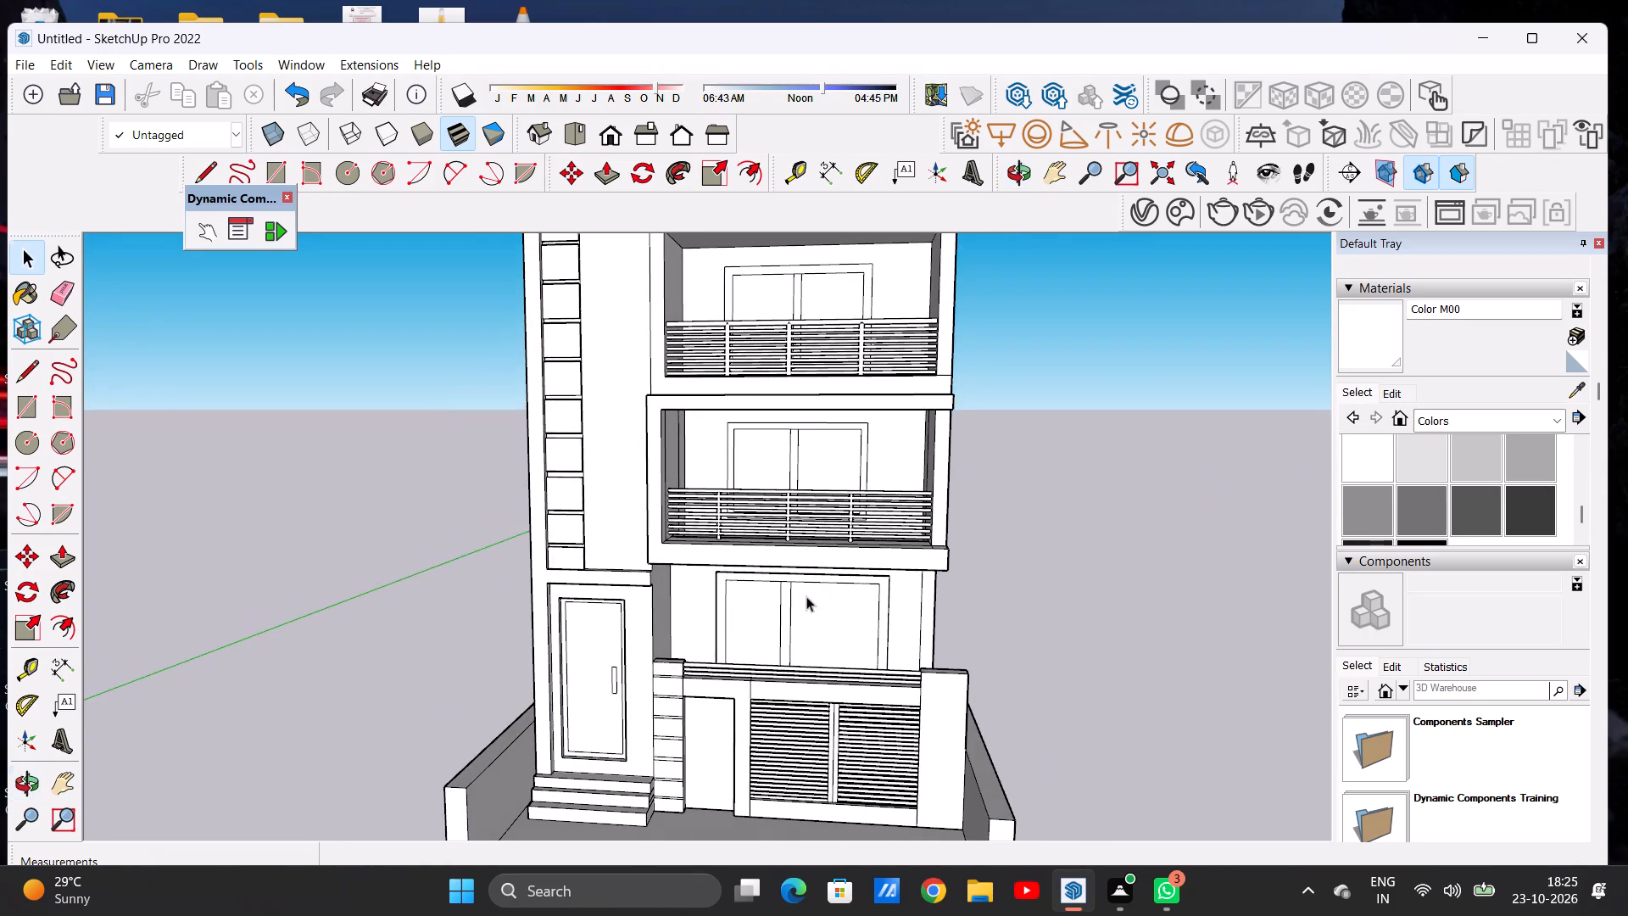
scroll(781, 611, "down", 8)
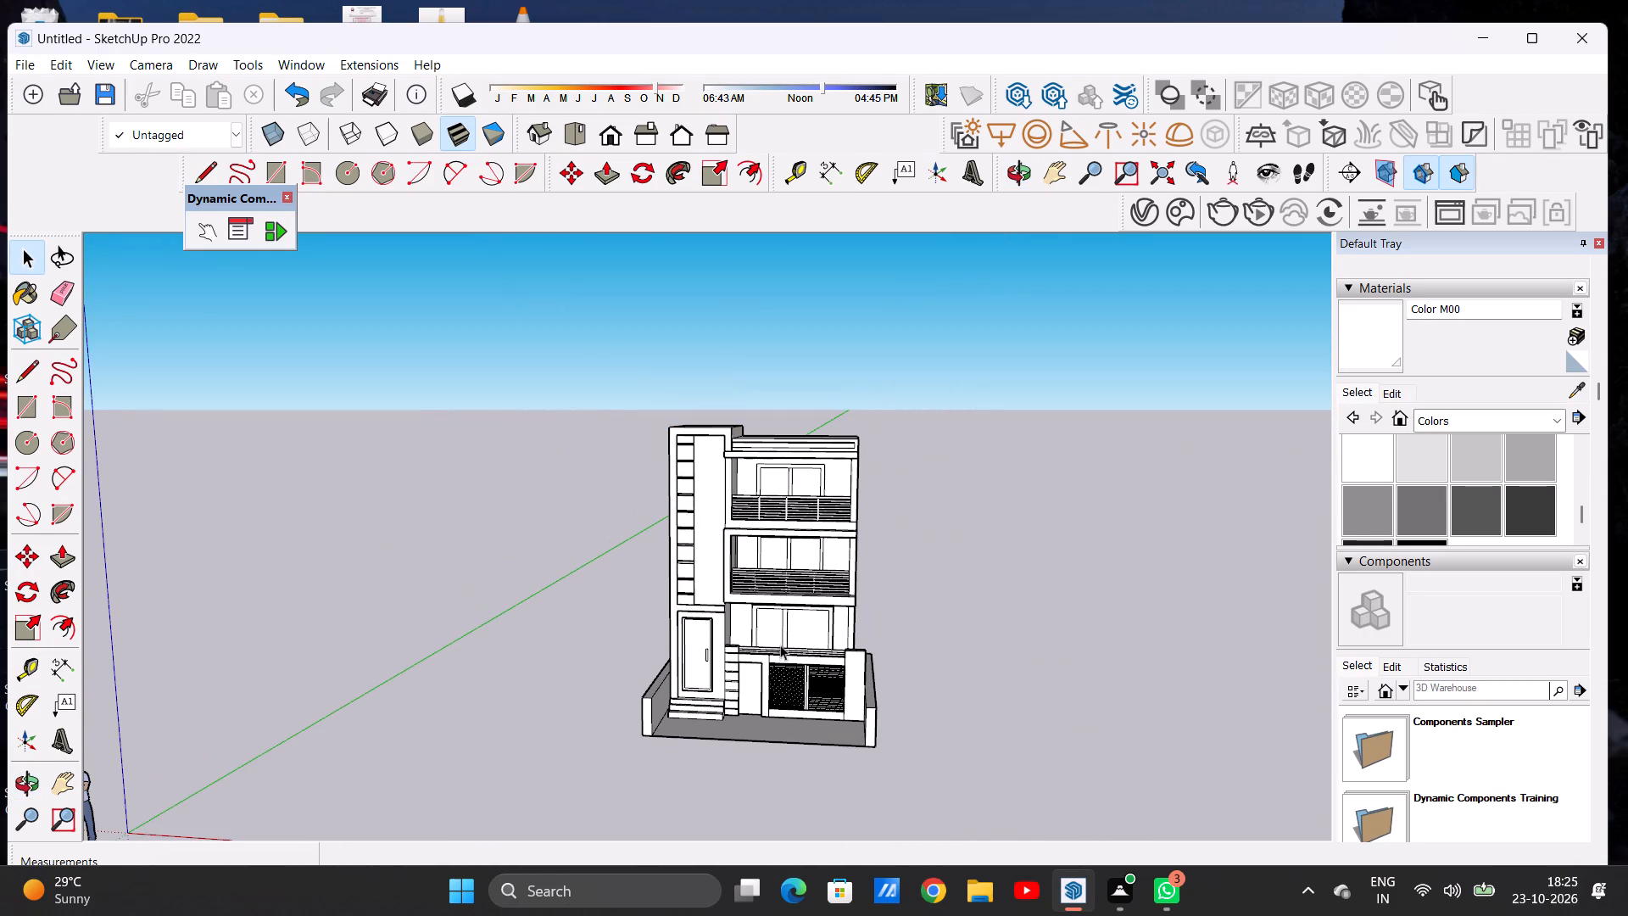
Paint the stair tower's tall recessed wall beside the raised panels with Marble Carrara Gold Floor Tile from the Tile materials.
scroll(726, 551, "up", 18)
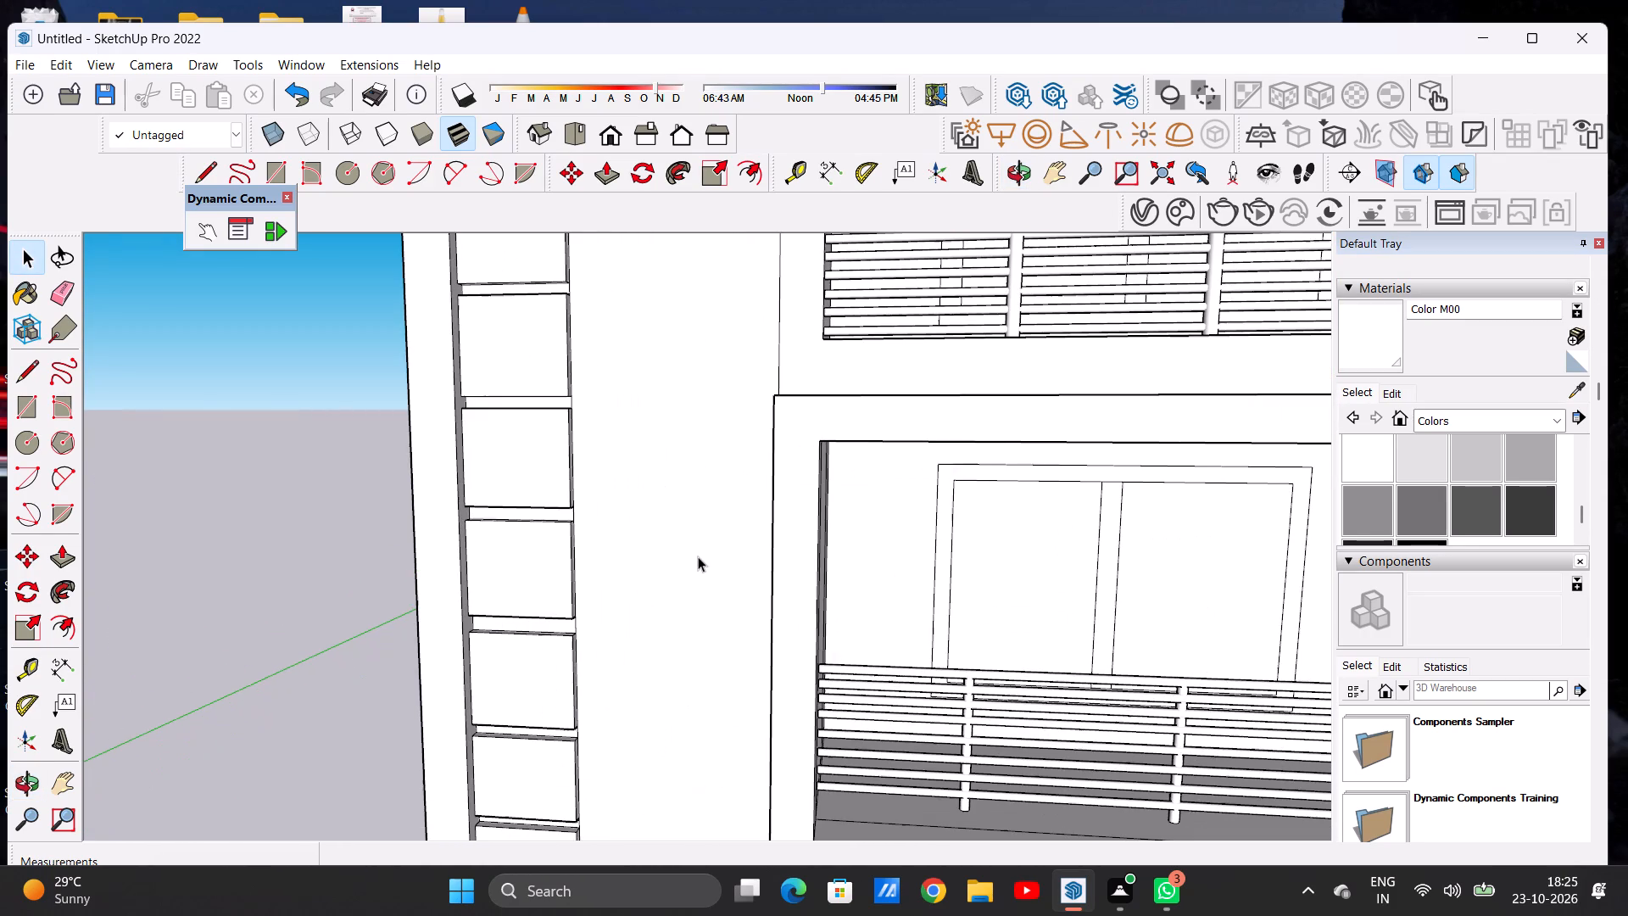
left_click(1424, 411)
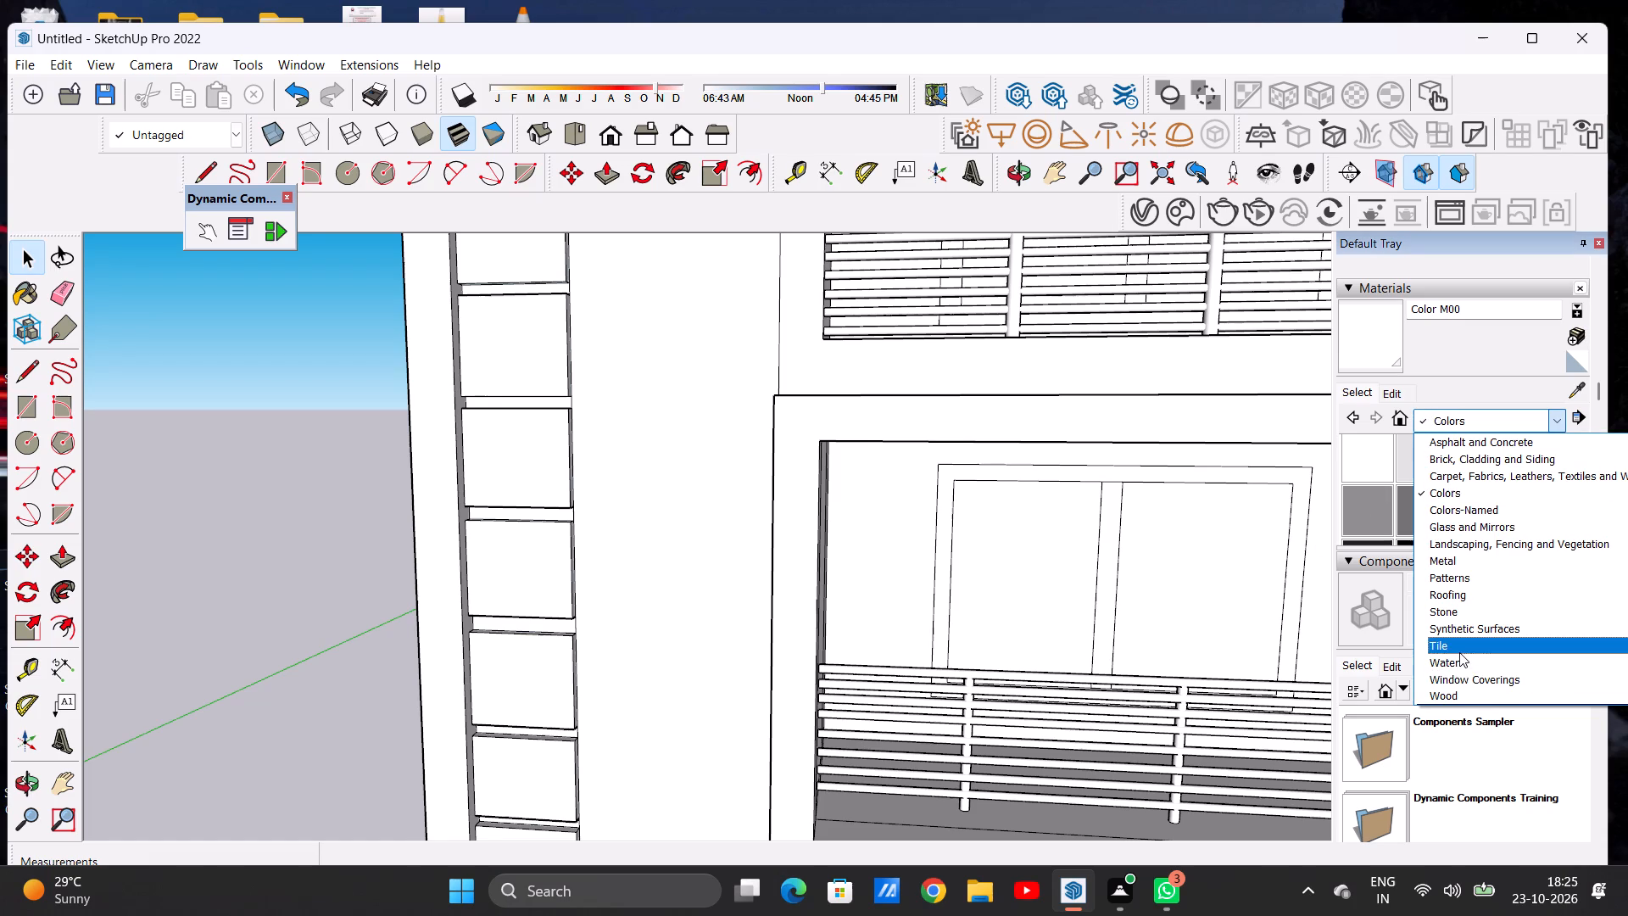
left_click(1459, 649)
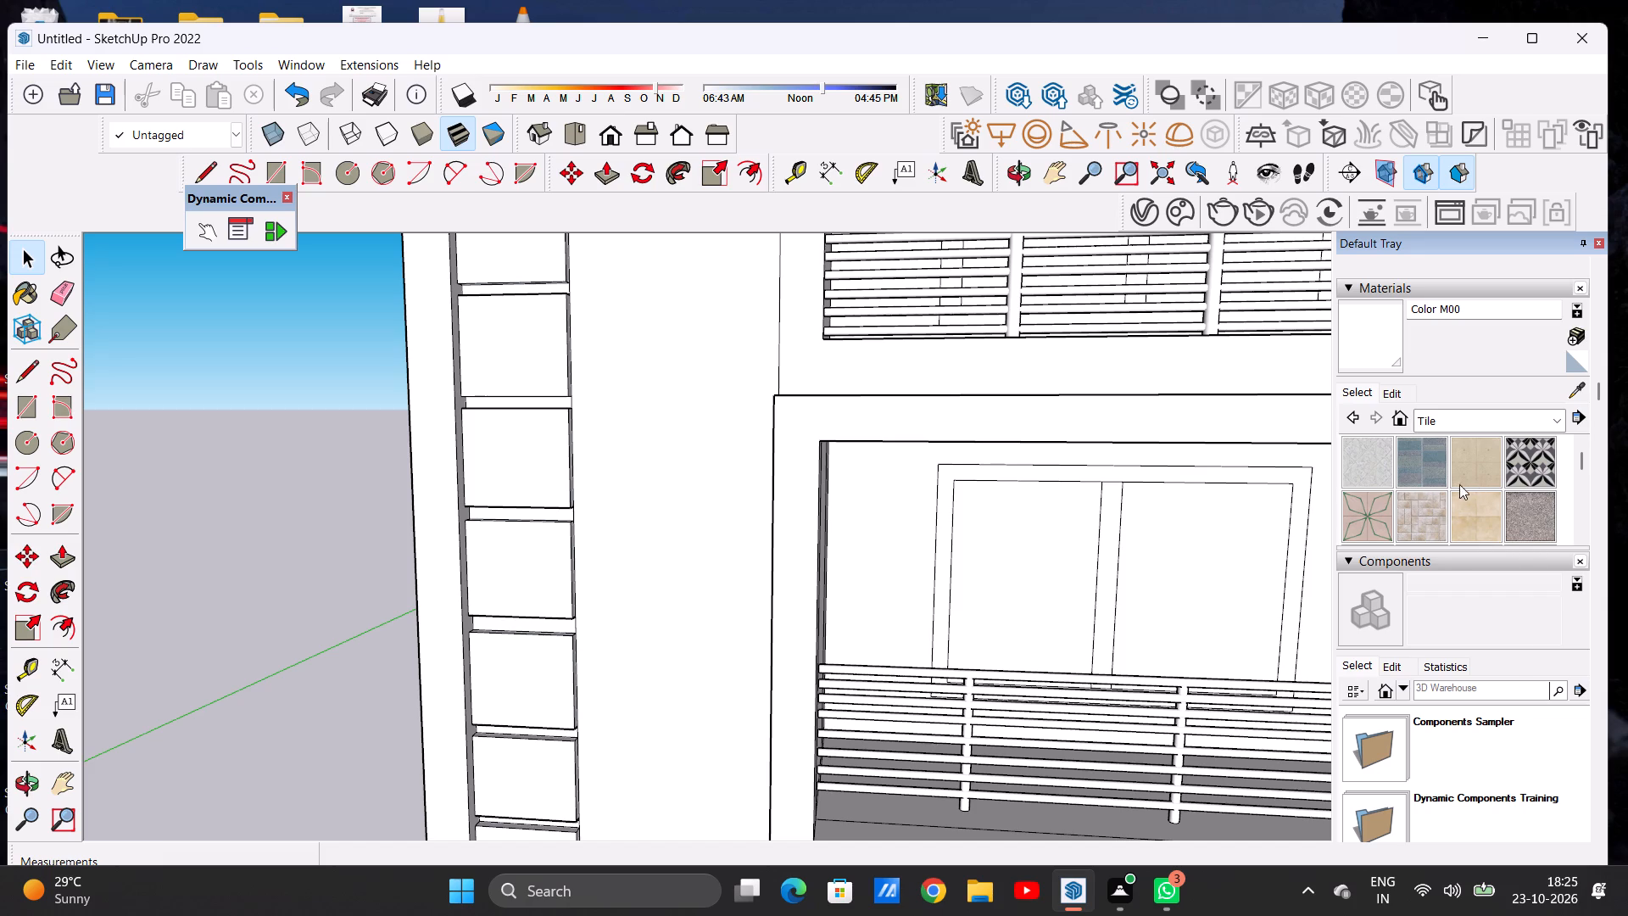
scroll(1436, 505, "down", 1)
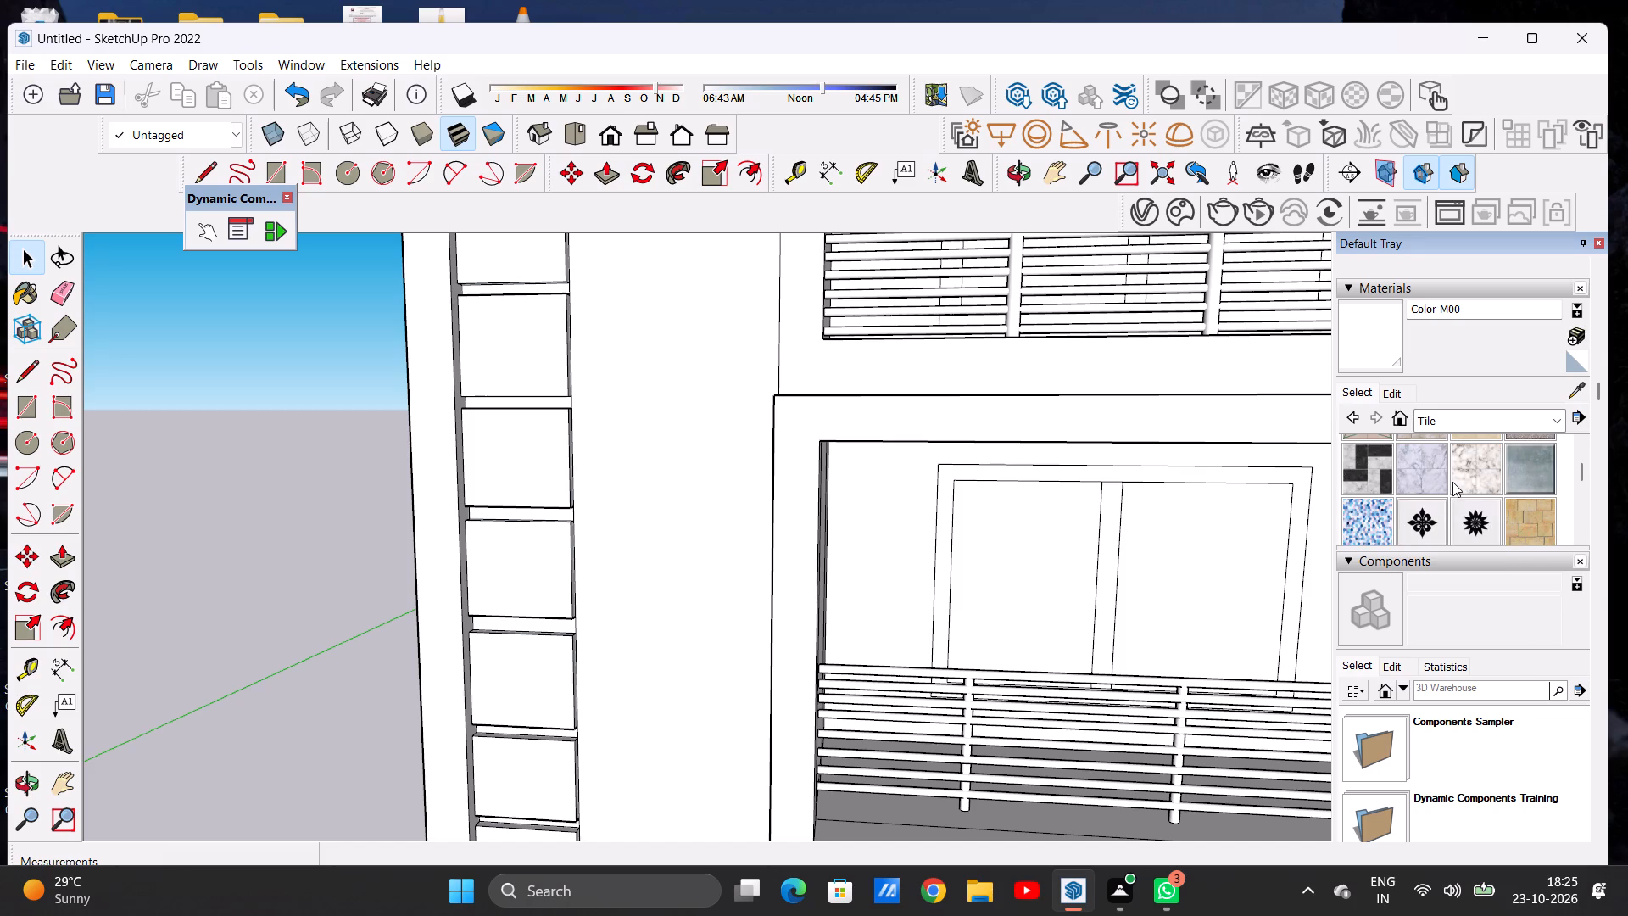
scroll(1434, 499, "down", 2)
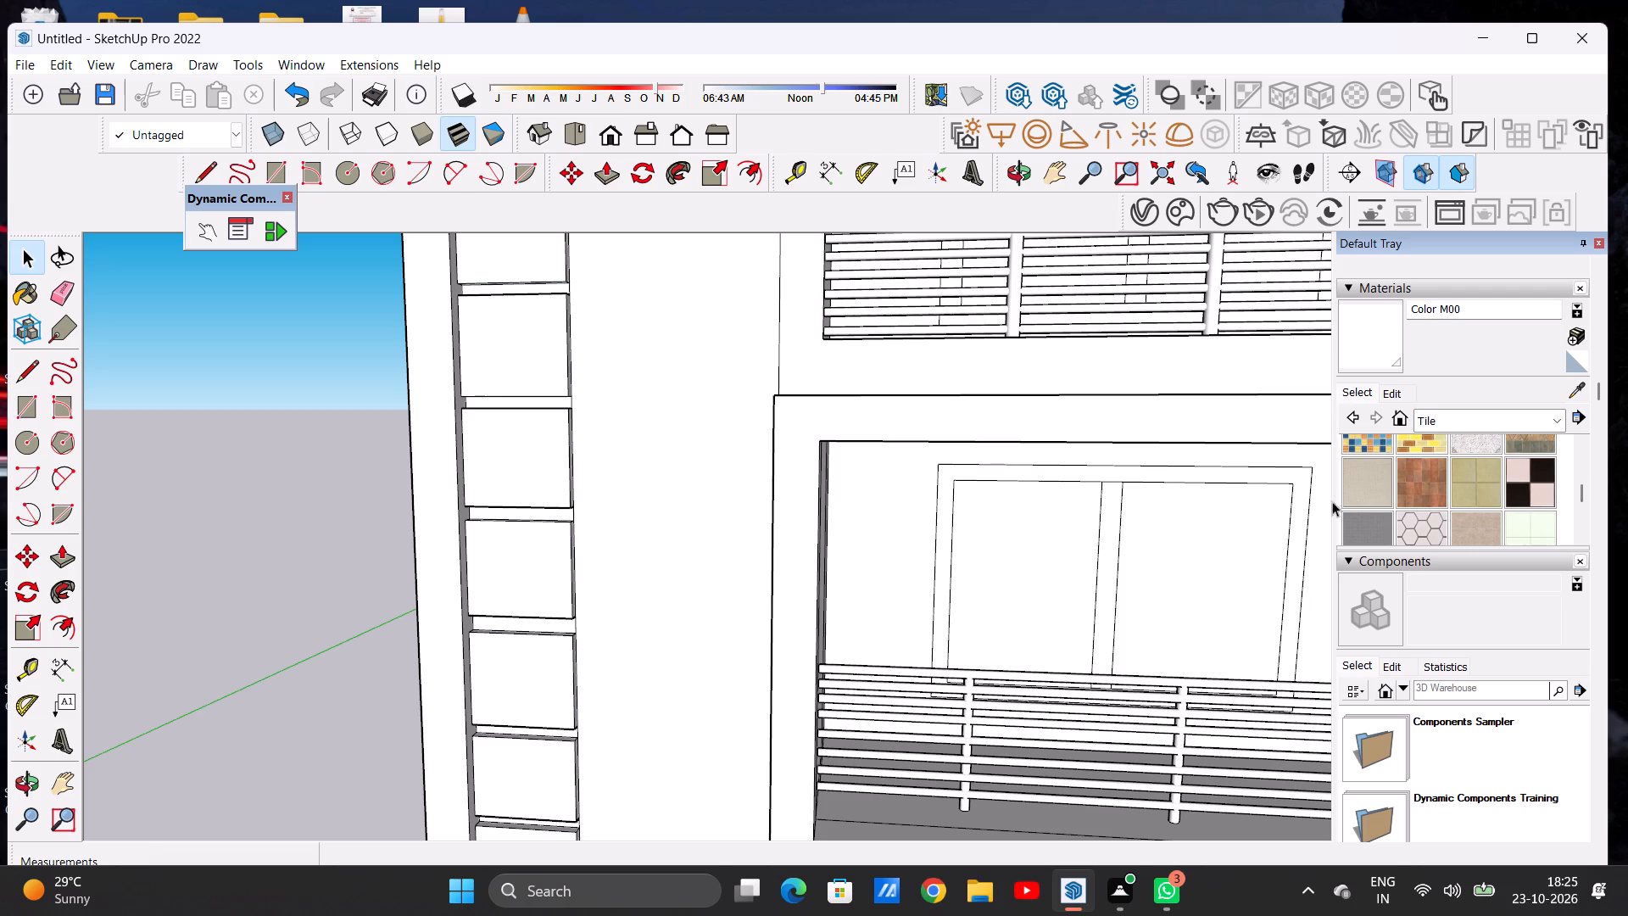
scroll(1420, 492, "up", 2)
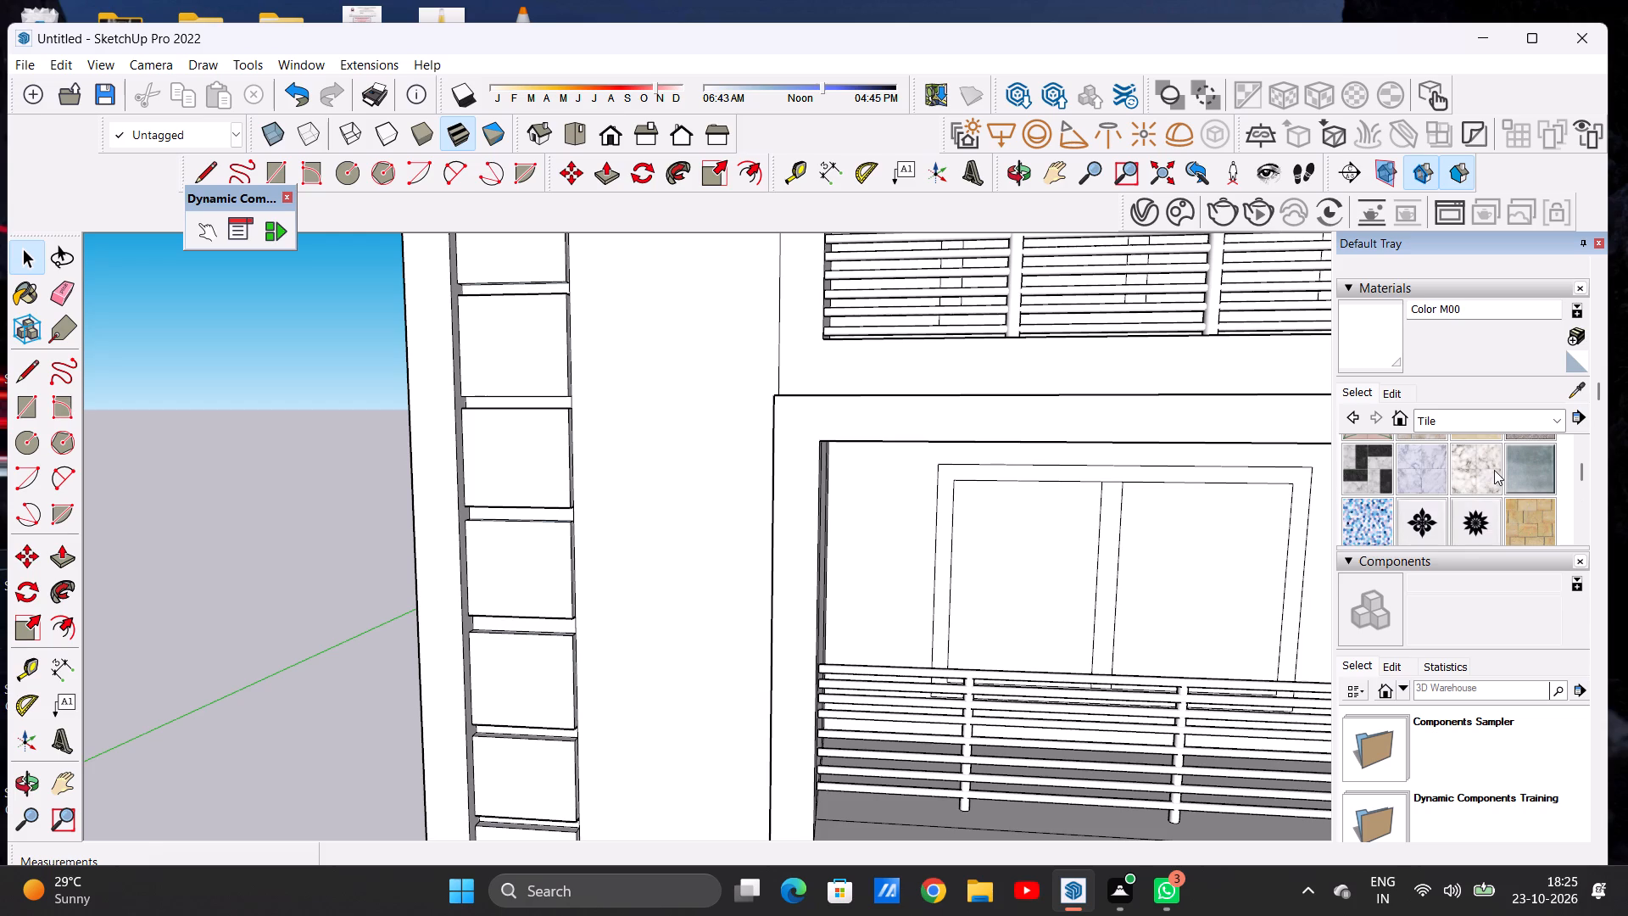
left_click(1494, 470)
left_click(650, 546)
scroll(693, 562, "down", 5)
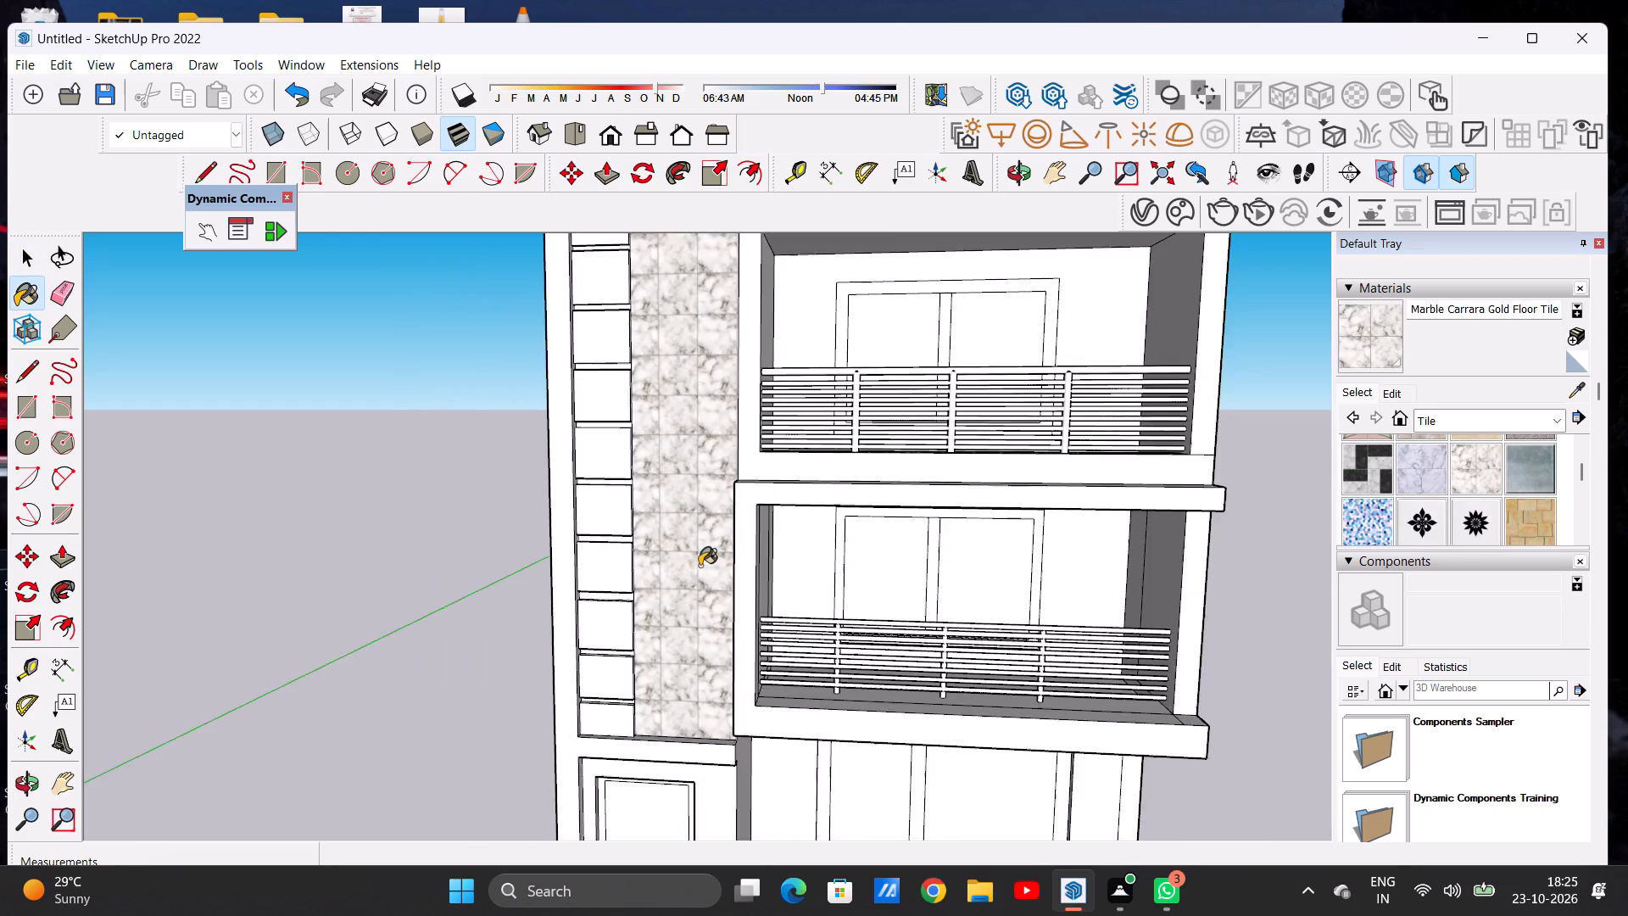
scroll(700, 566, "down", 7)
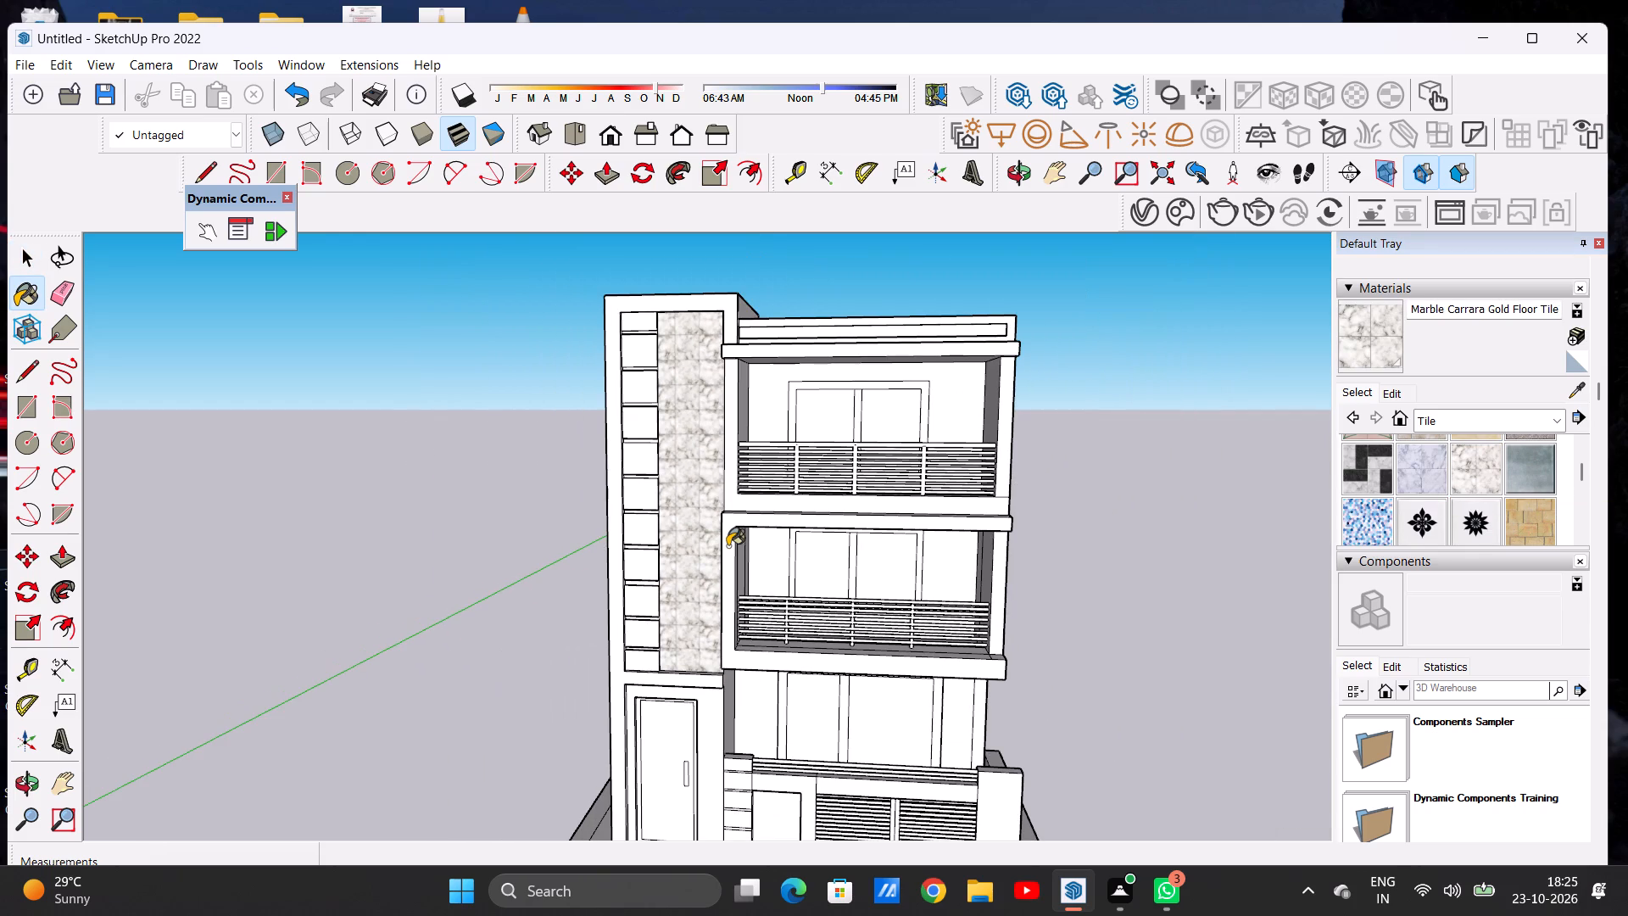
Paint the stair tower's tall recessed wall beside the raised panels with White Square Tile from the Tile materials.
scroll(696, 577, "up", 13)
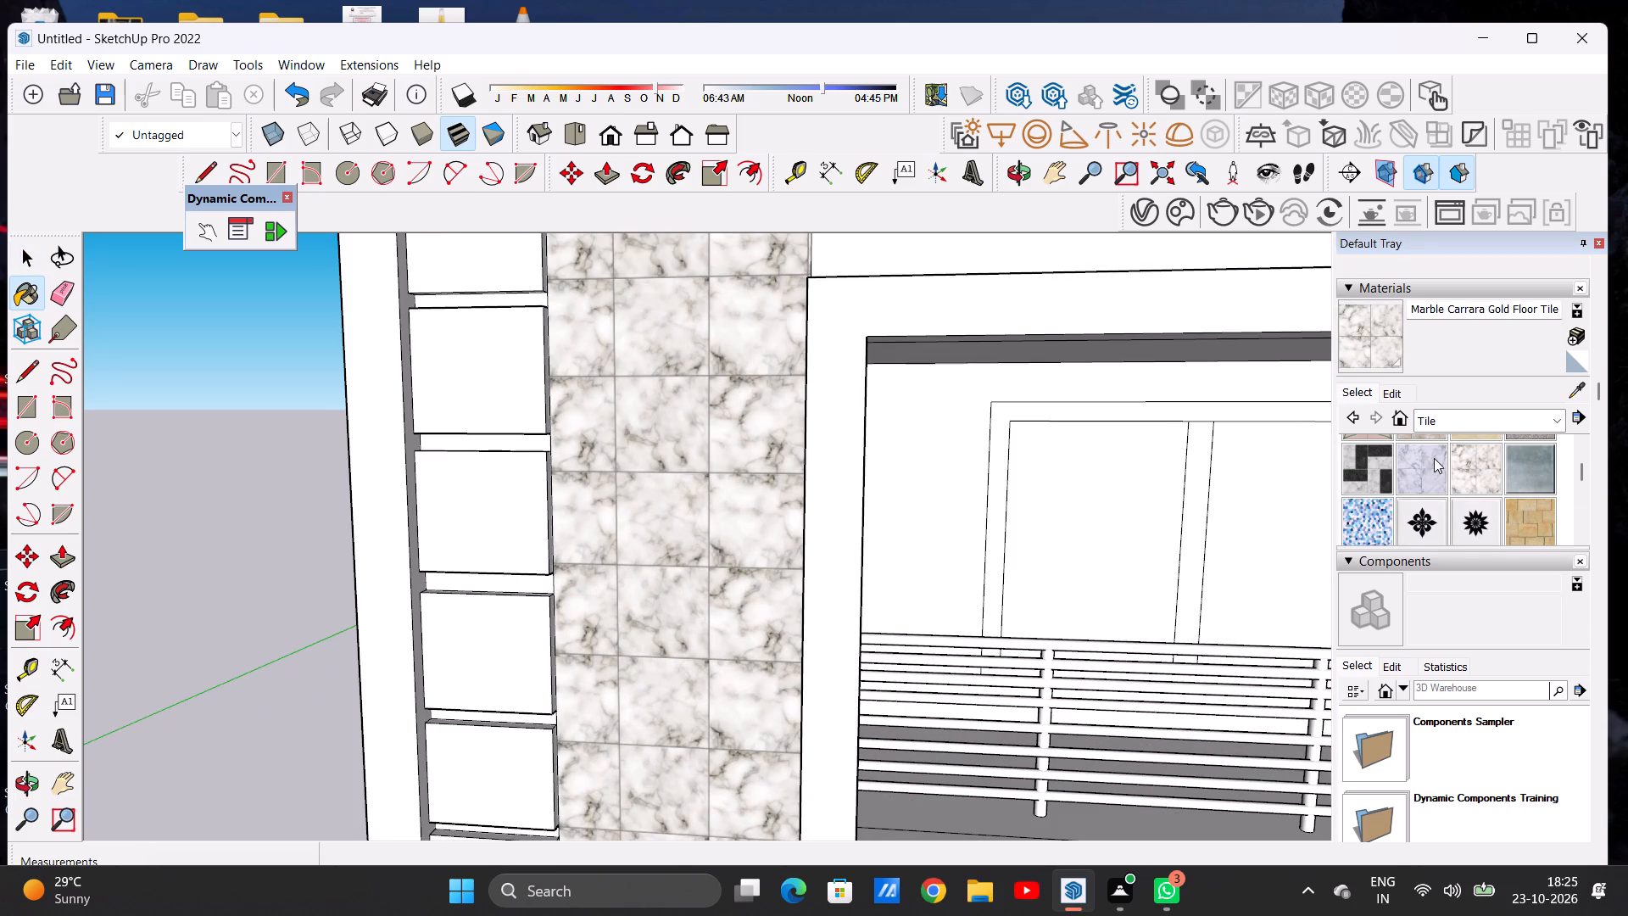
scroll(1458, 479, "down", 1)
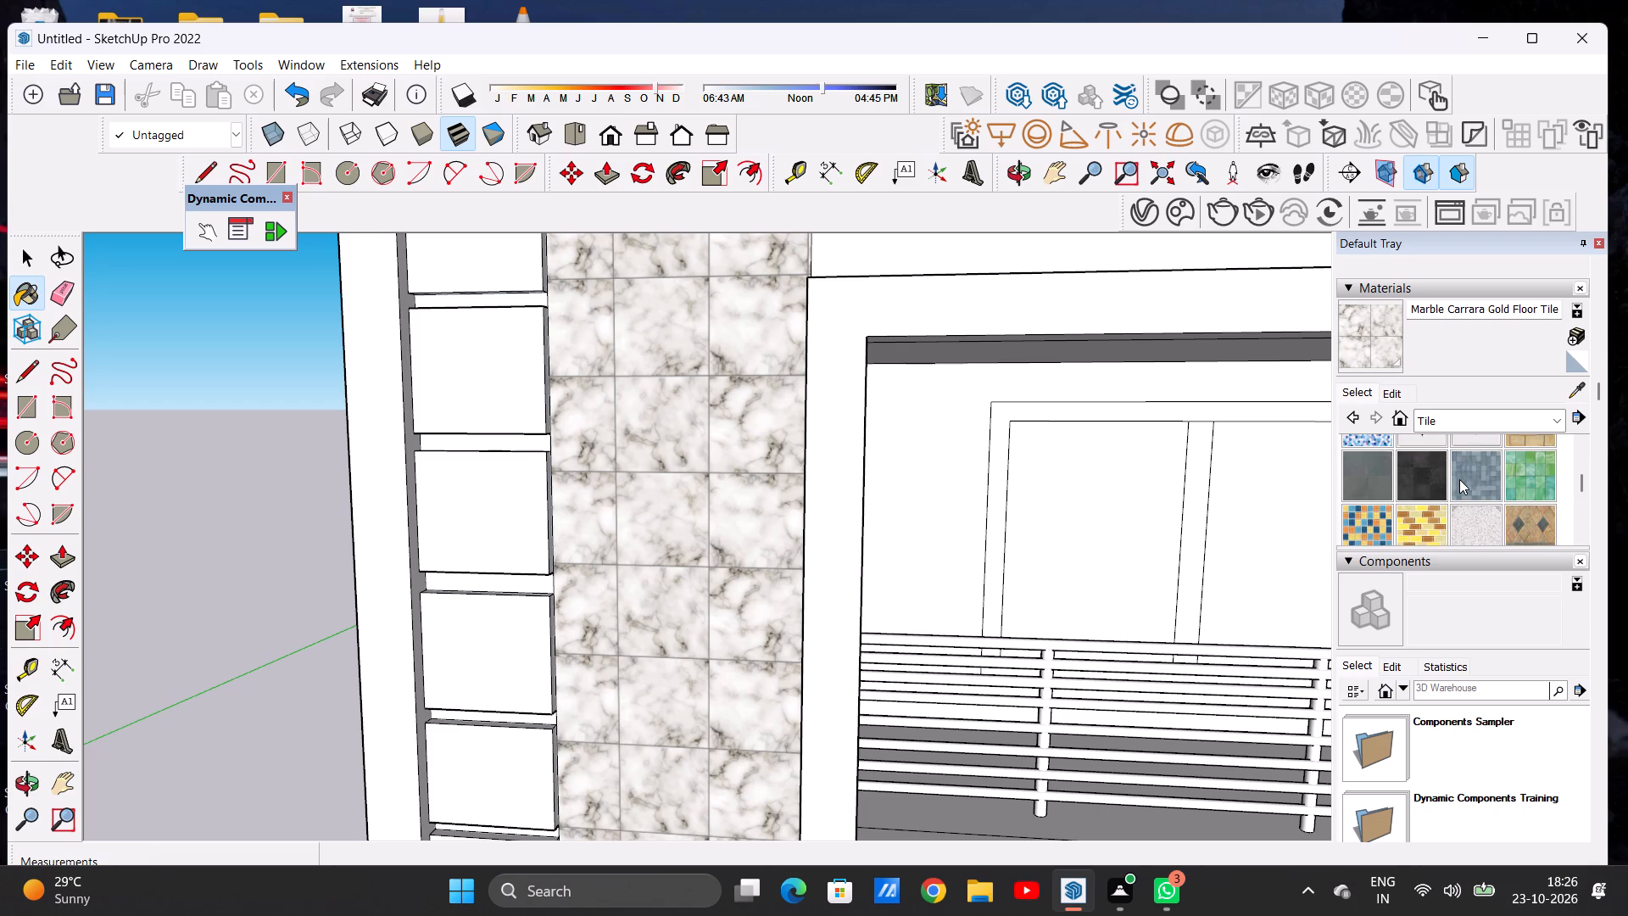
scroll(1487, 493, "down", 3)
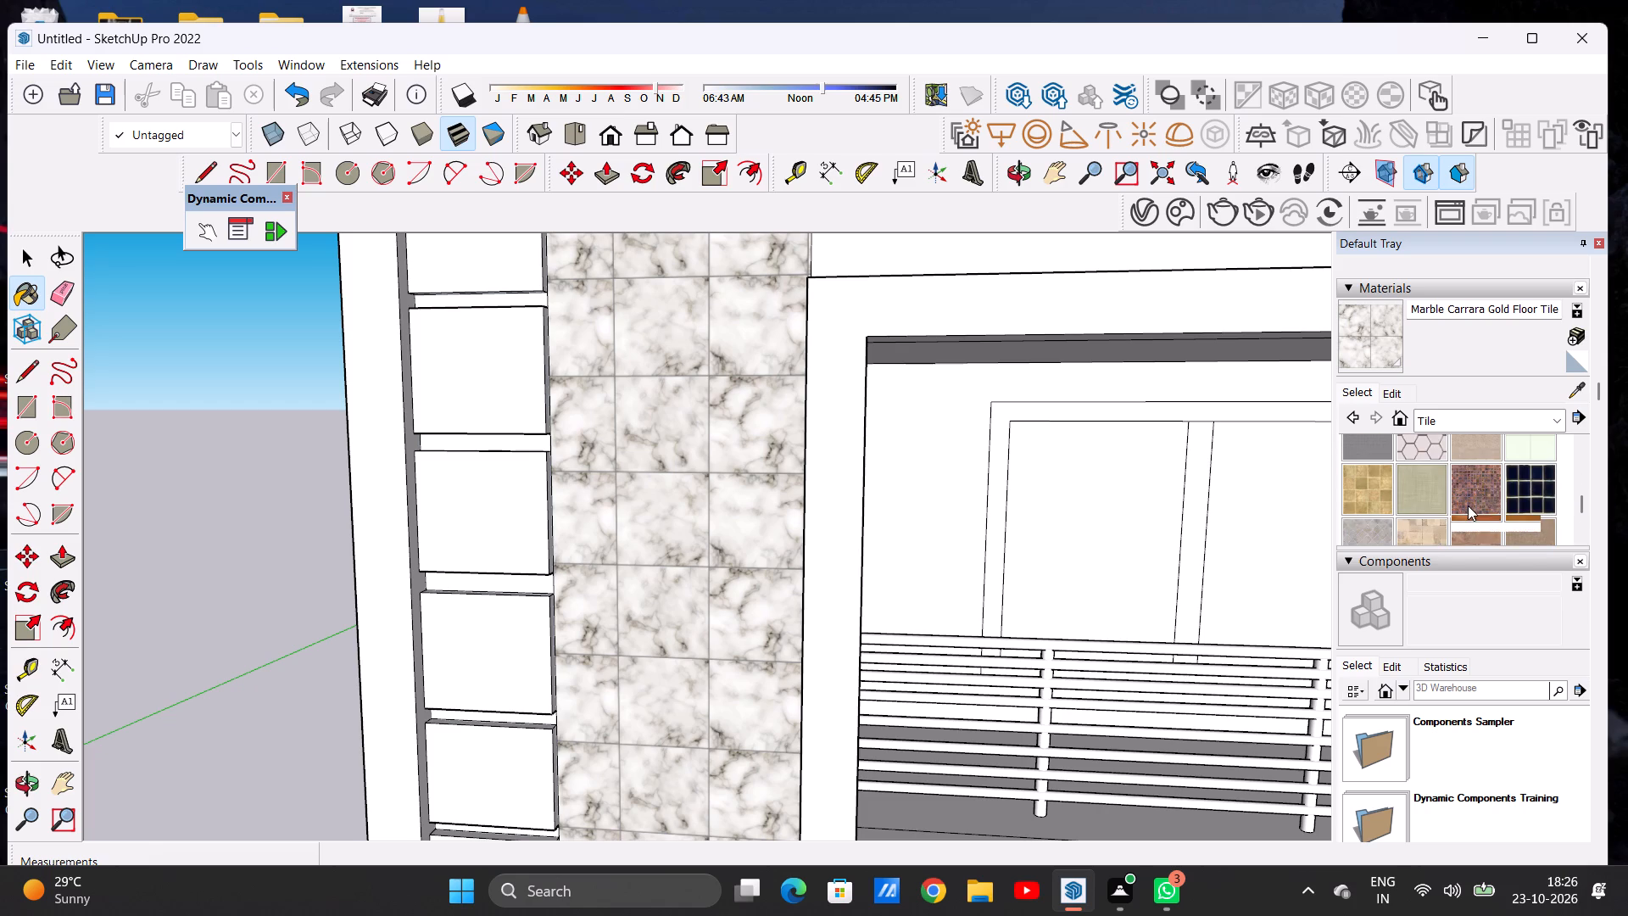
scroll(1468, 505, "down", 1)
left_click(1355, 466)
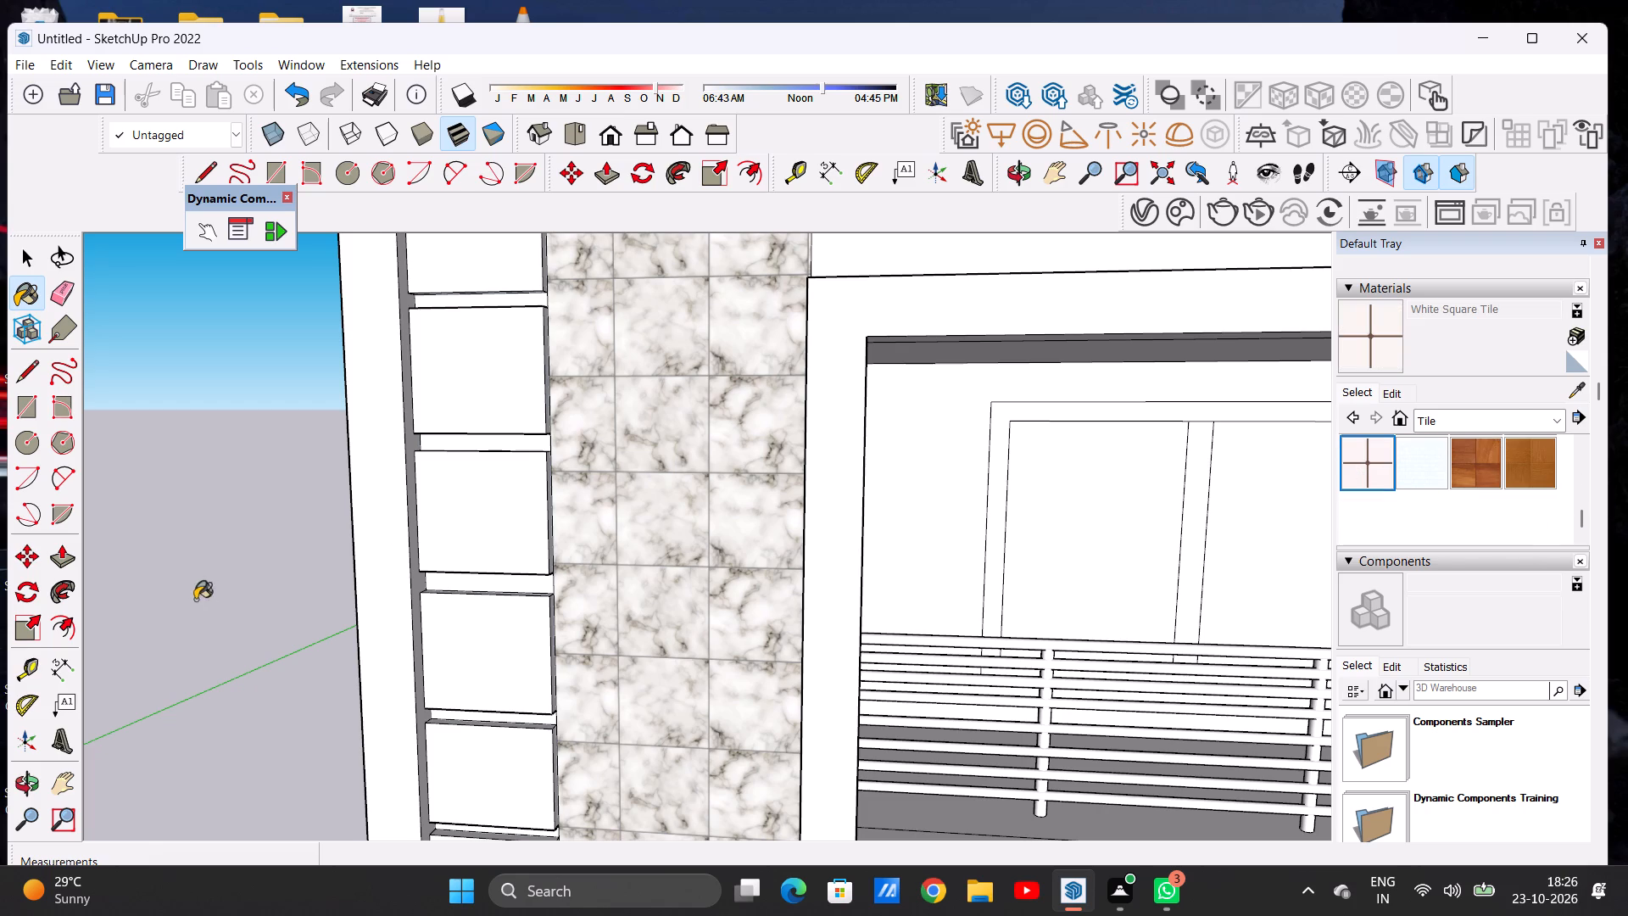
left_click(633, 543)
Examine the tile pattern on the stair tower's recessed wall, both close up and against the whole house.
scroll(636, 598, "up", 8)
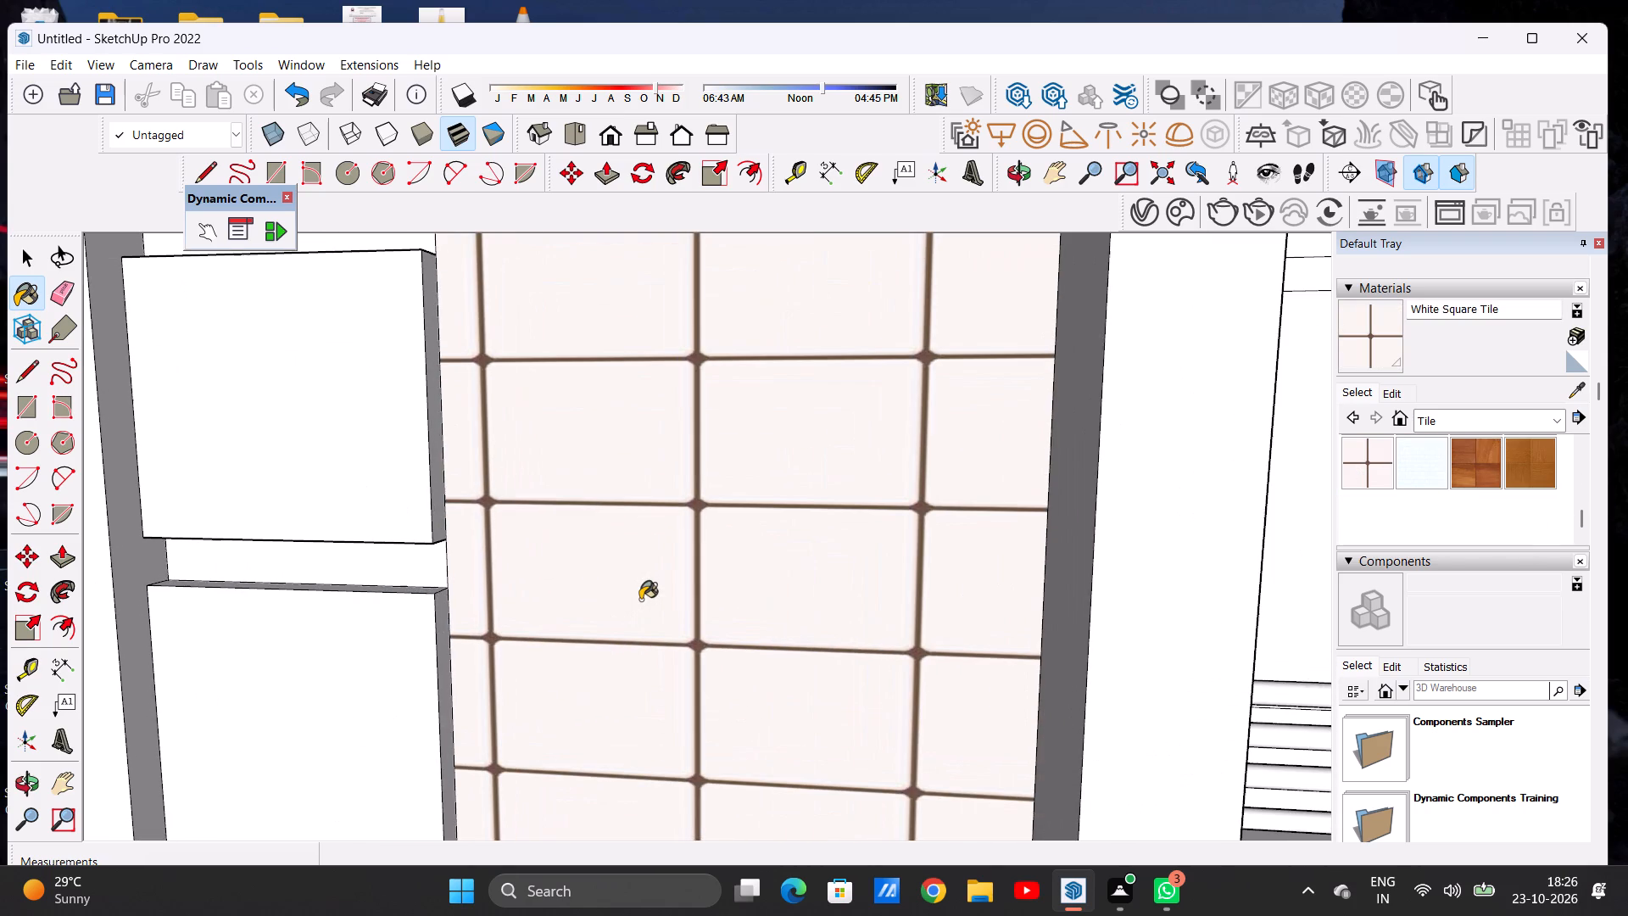
scroll(660, 593, "down", 7)
scroll(678, 582, "up", 1)
scroll(678, 582, "down", 1)
scroll(678, 582, "up", 1)
scroll(678, 582, "down", 17)
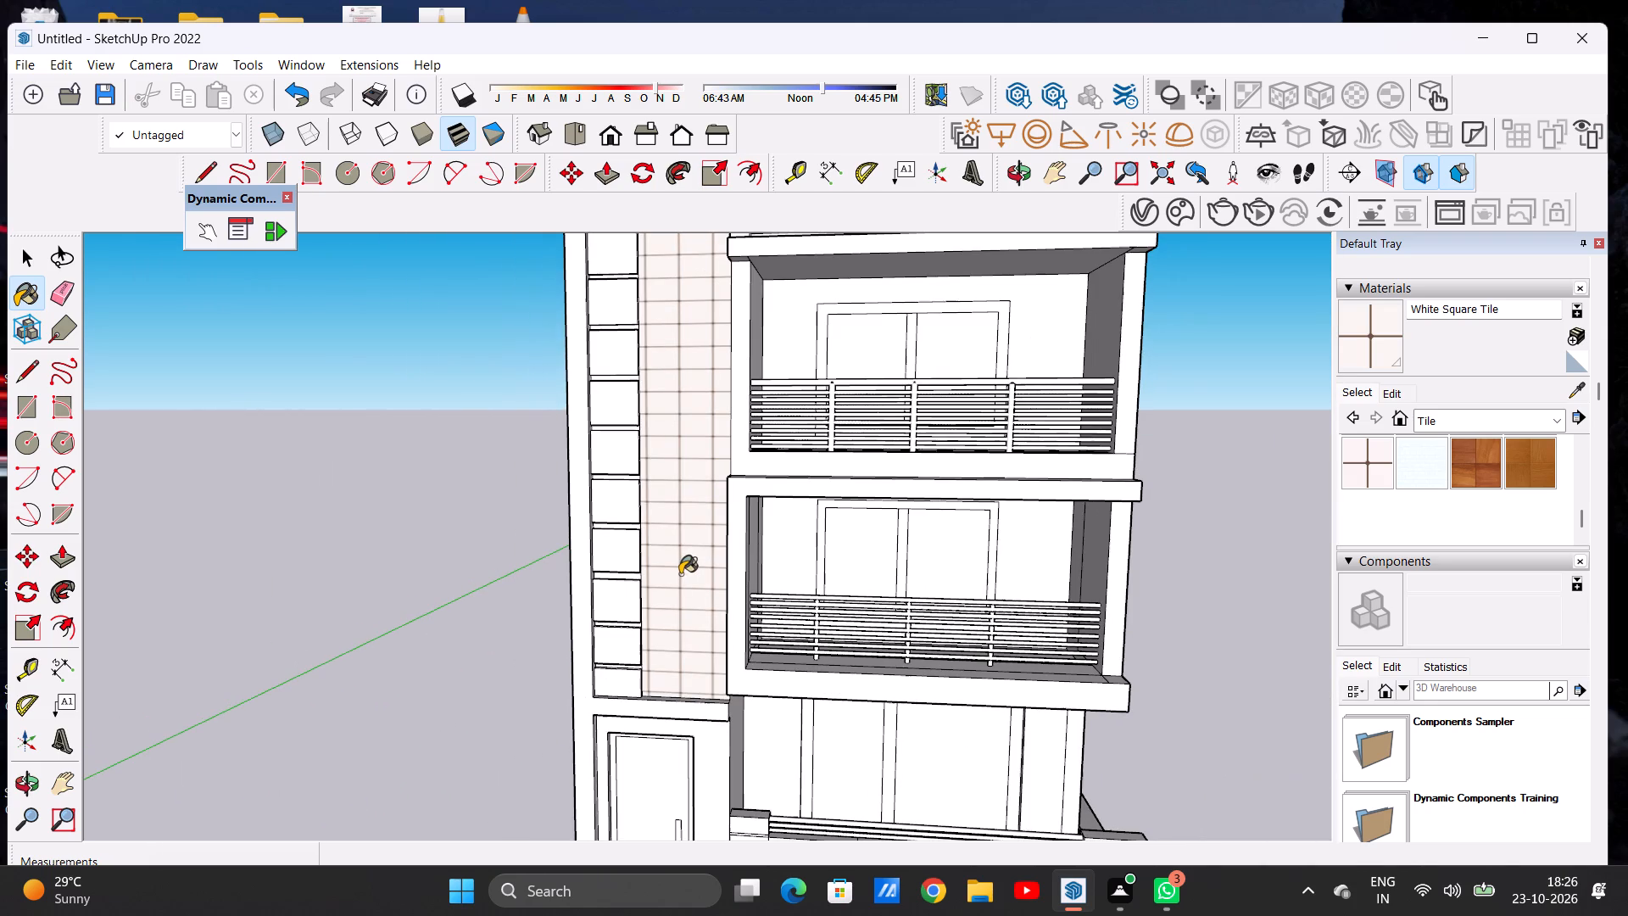
scroll(685, 533, "down", 7)
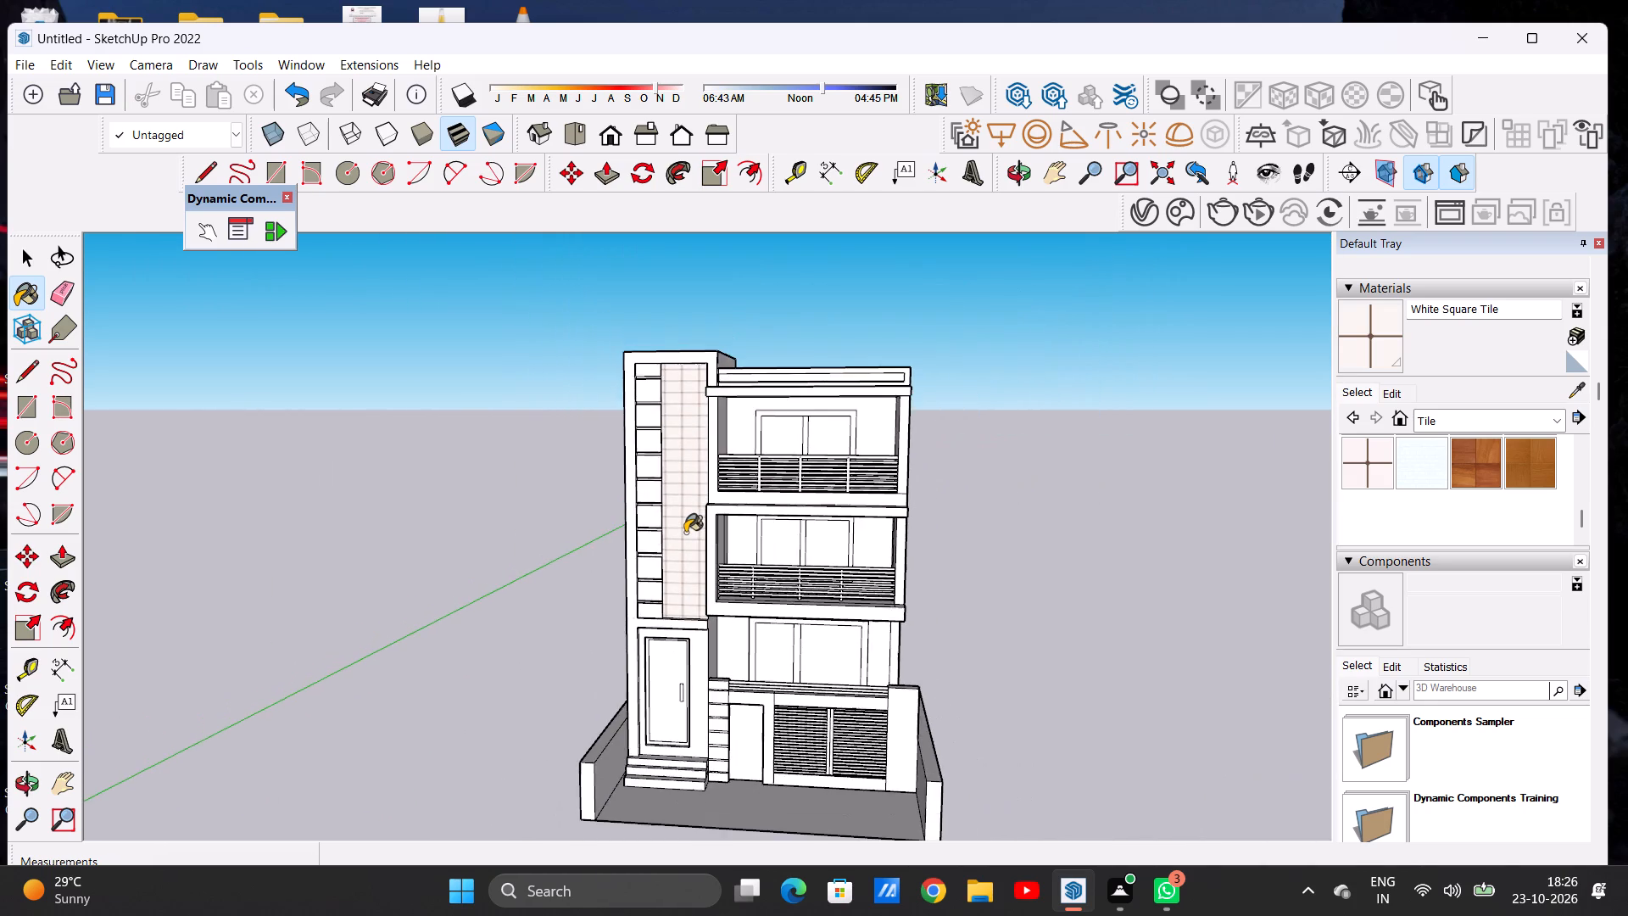
scroll(685, 539, "up", 9)
scroll(685, 539, "down", 1)
scroll(685, 539, "up", 1)
scroll(685, 539, "down", 1)
scroll(685, 539, "up", 3)
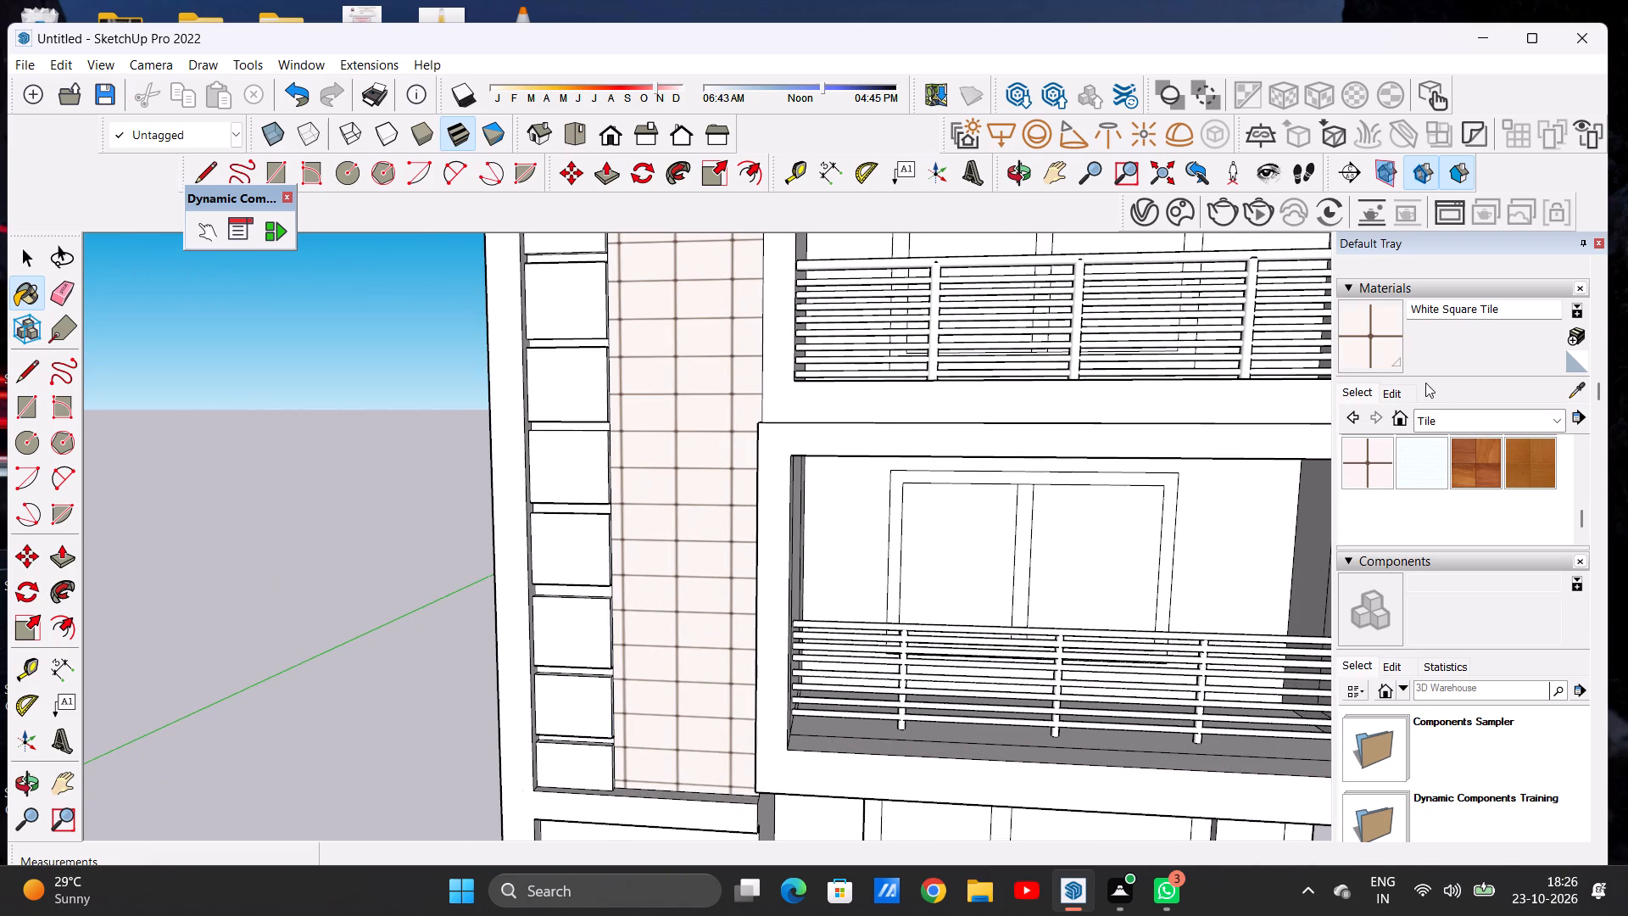
Enlarge the White Square Tile texture with its proportions locked, trying a height of 5' and settling on 3'.
left_click(1392, 390)
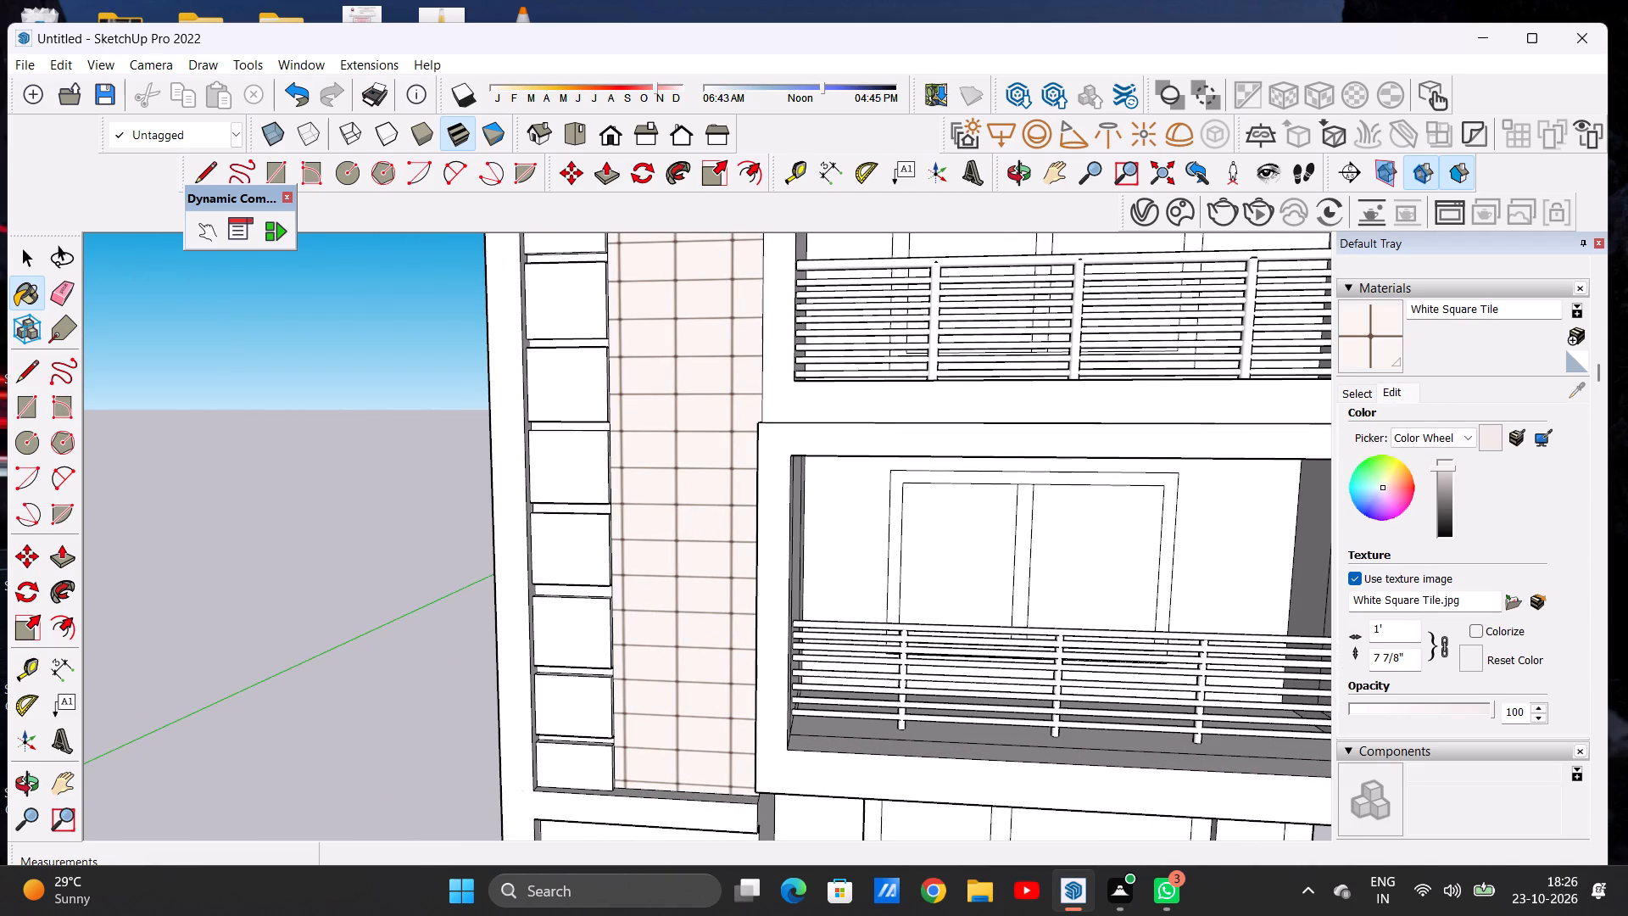
left_click(1405, 661)
key("BackSpace")
key("BackSpace")
key("BackSpace")
key("BackSpace")
key("BackSpace")
key("BackSpace")
key("BackSpace")
key("BackSpace")
key("BackSpace")
key("BackSpace")
key("BackSpace")
key("BackSpace")
key("BackSpace")
key("BackSpace")
key("BackSpace")
key("BackSpace")
key("BackSpace")
key("BackSpace")
key("BackSpace")
key("BackSpace")
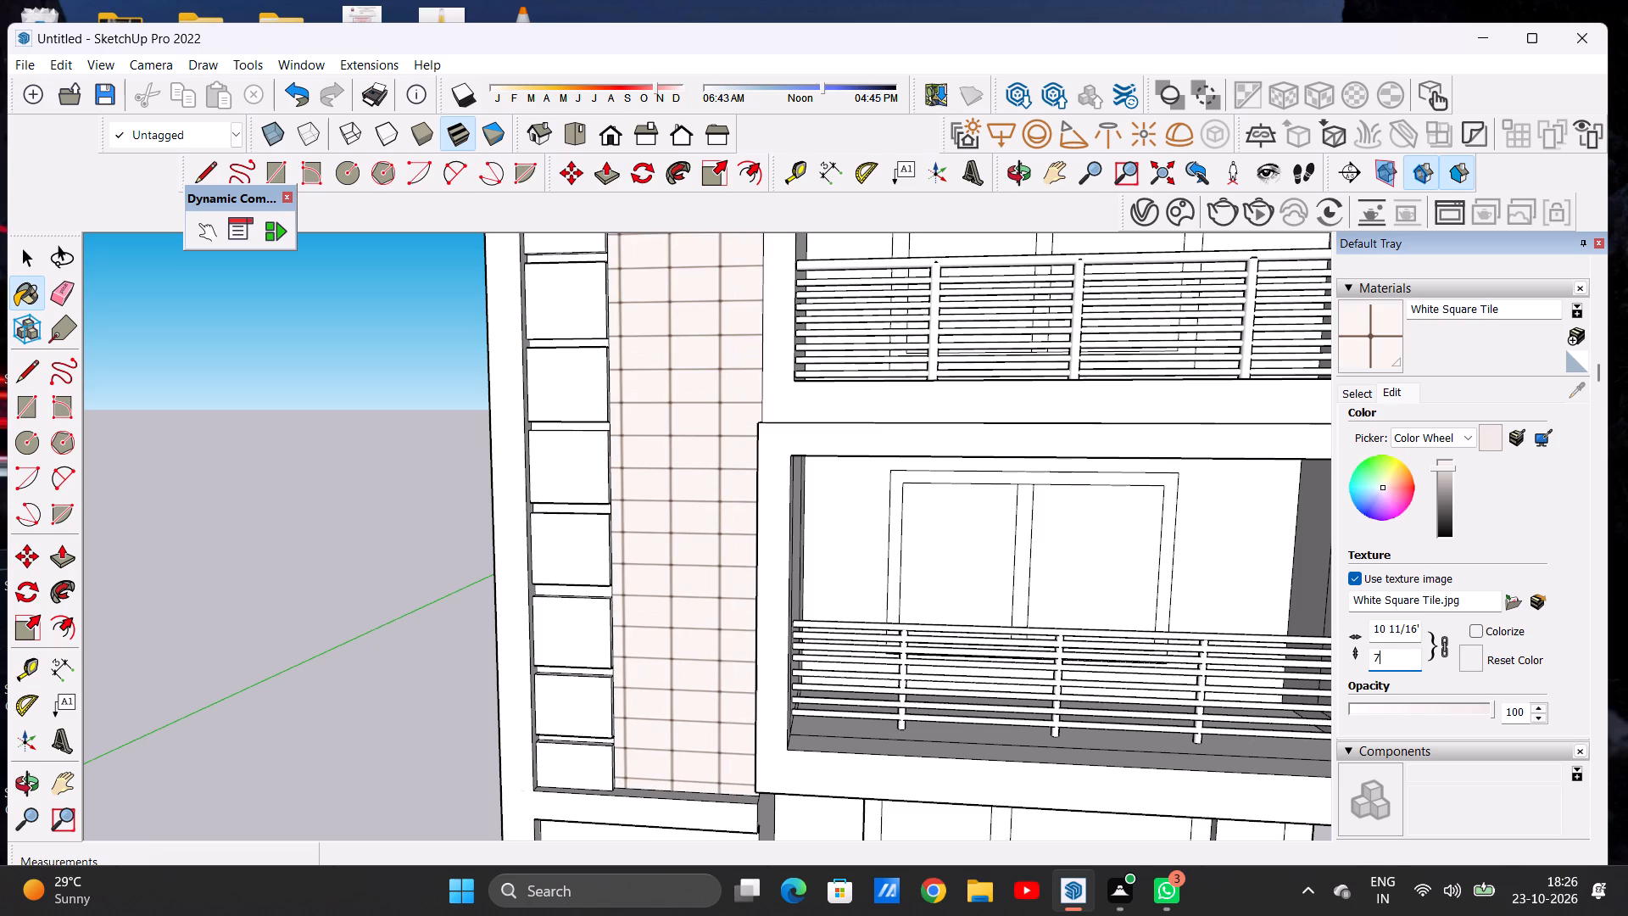
type("5'")
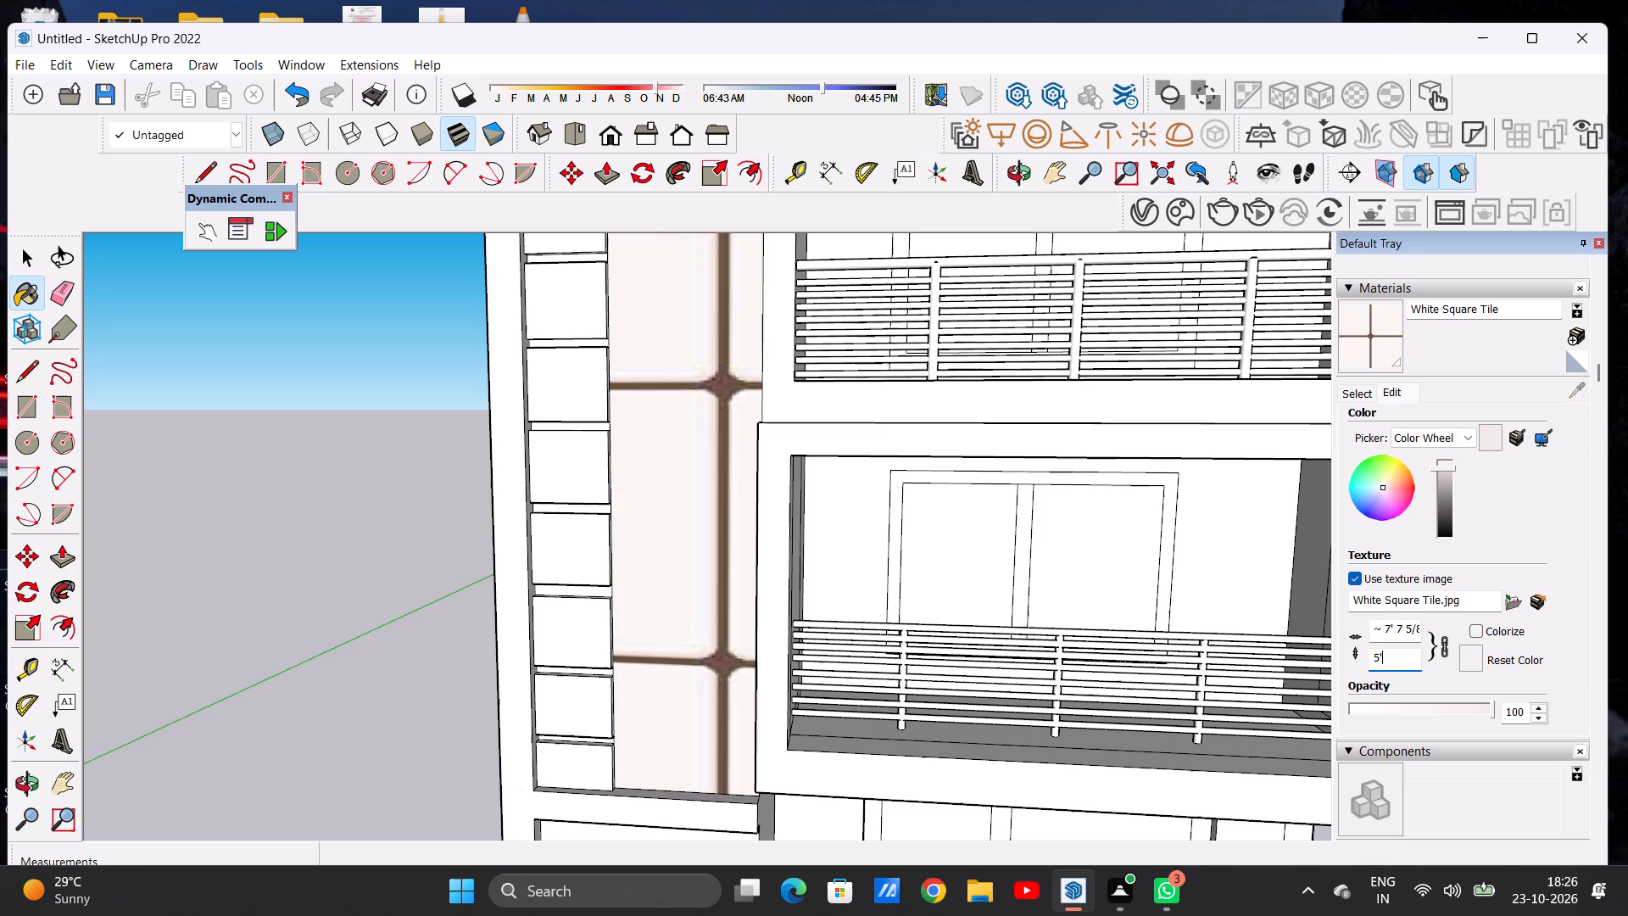
key("BackSpace")
key("BackSpace")
key("BackSpace")
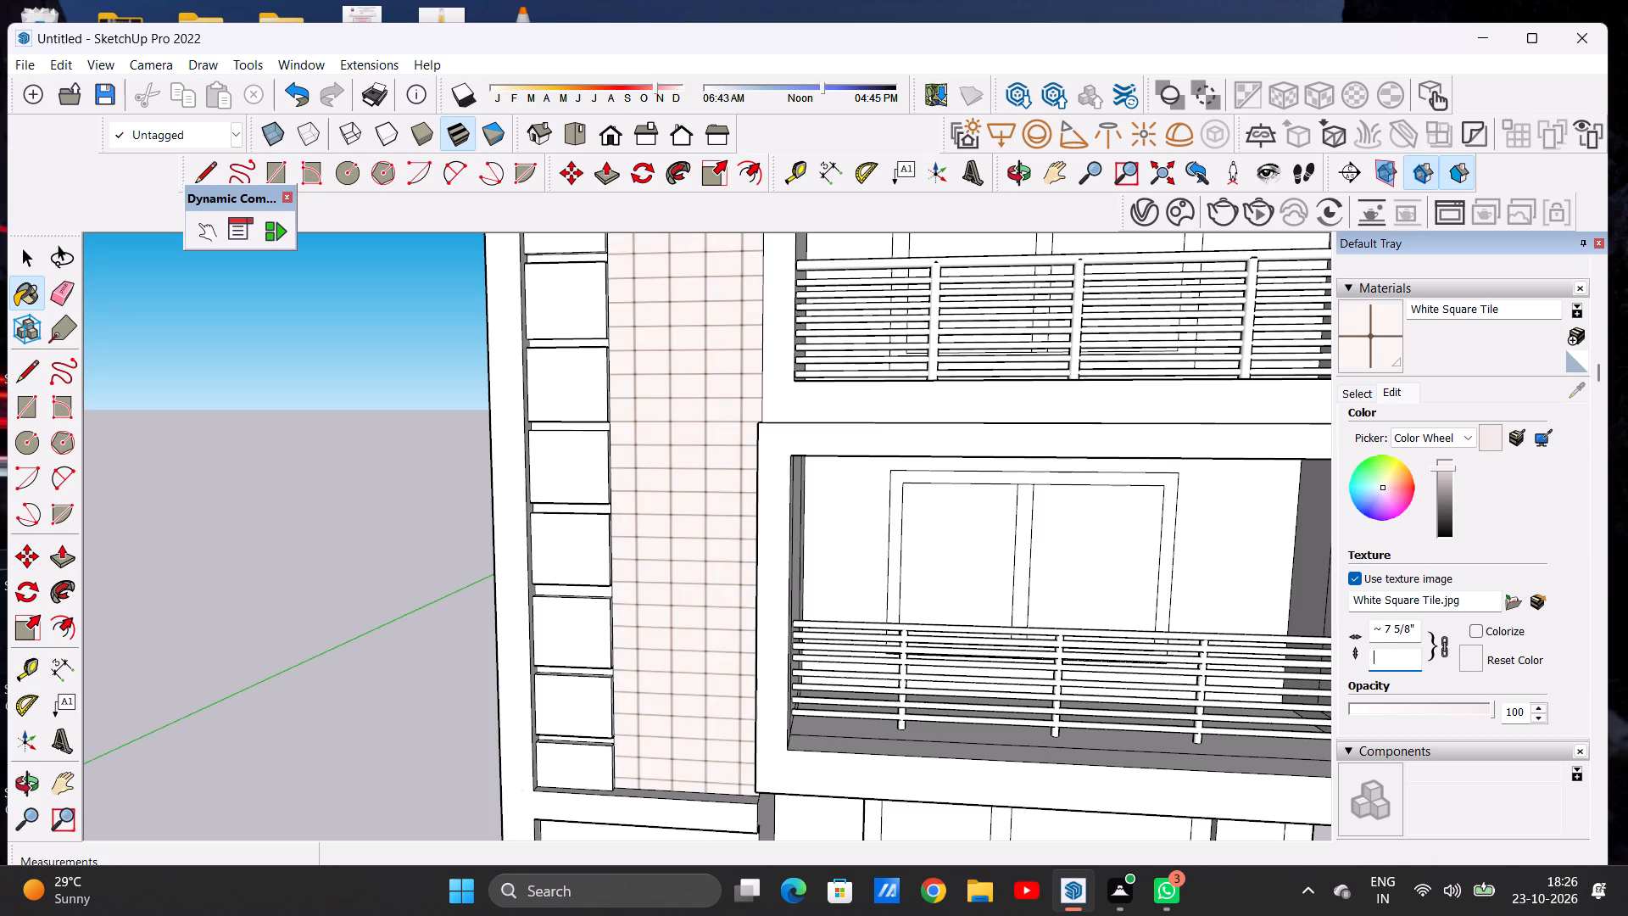
type("3'")
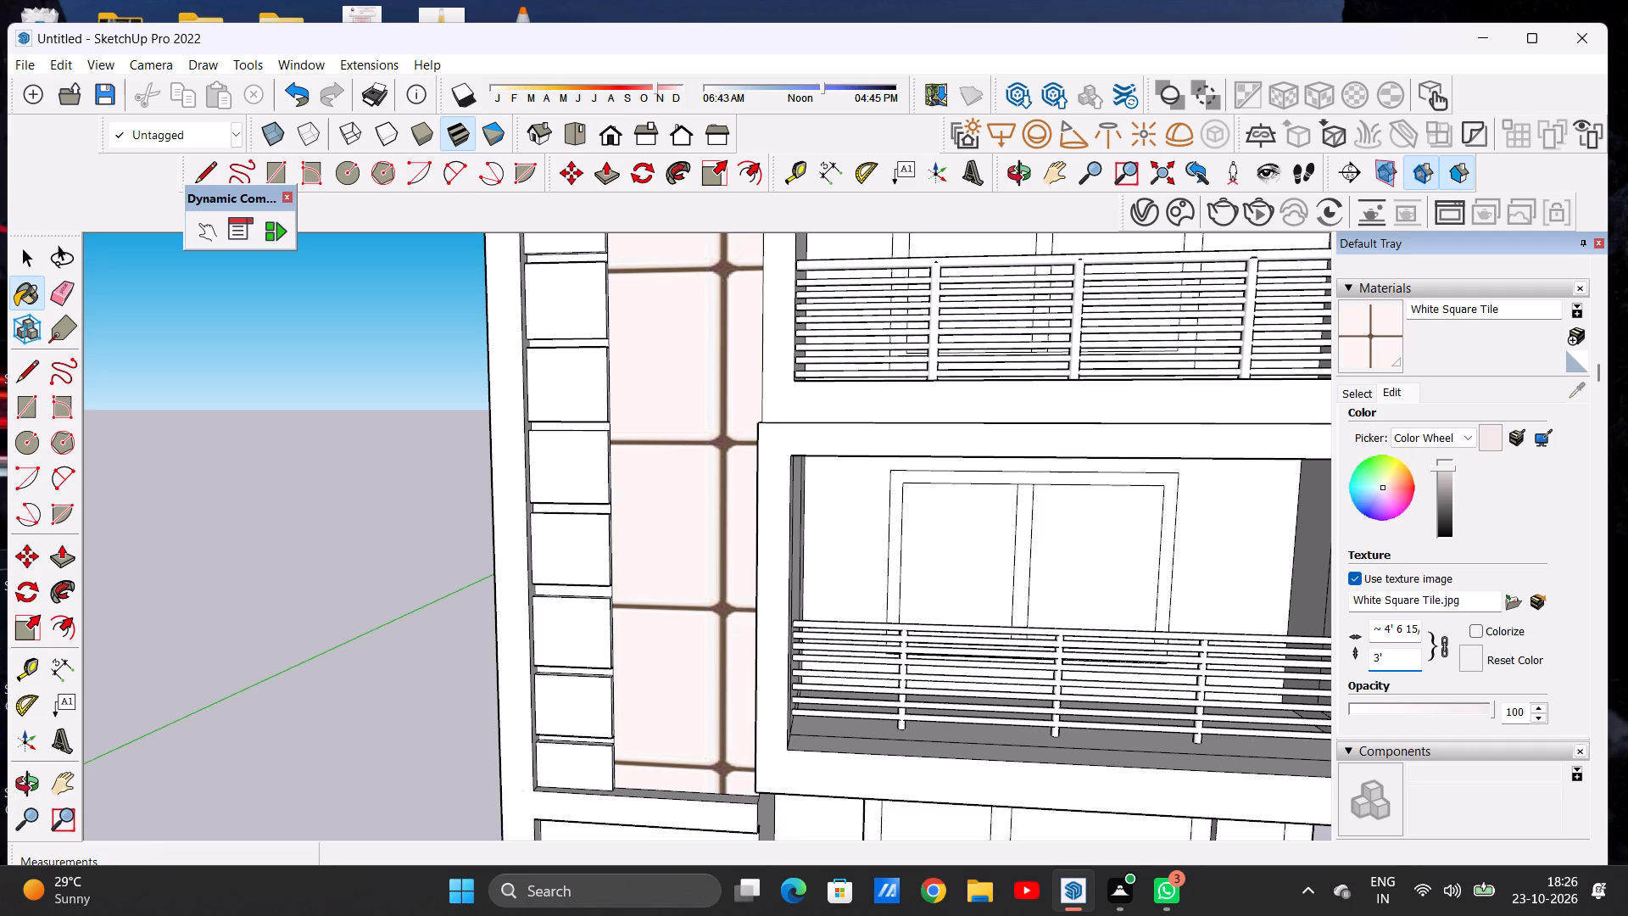
key("Return")
Examine the enlarged tile pattern on the stair tower from the front, from above and at an angle.
scroll(661, 581, "down", 15)
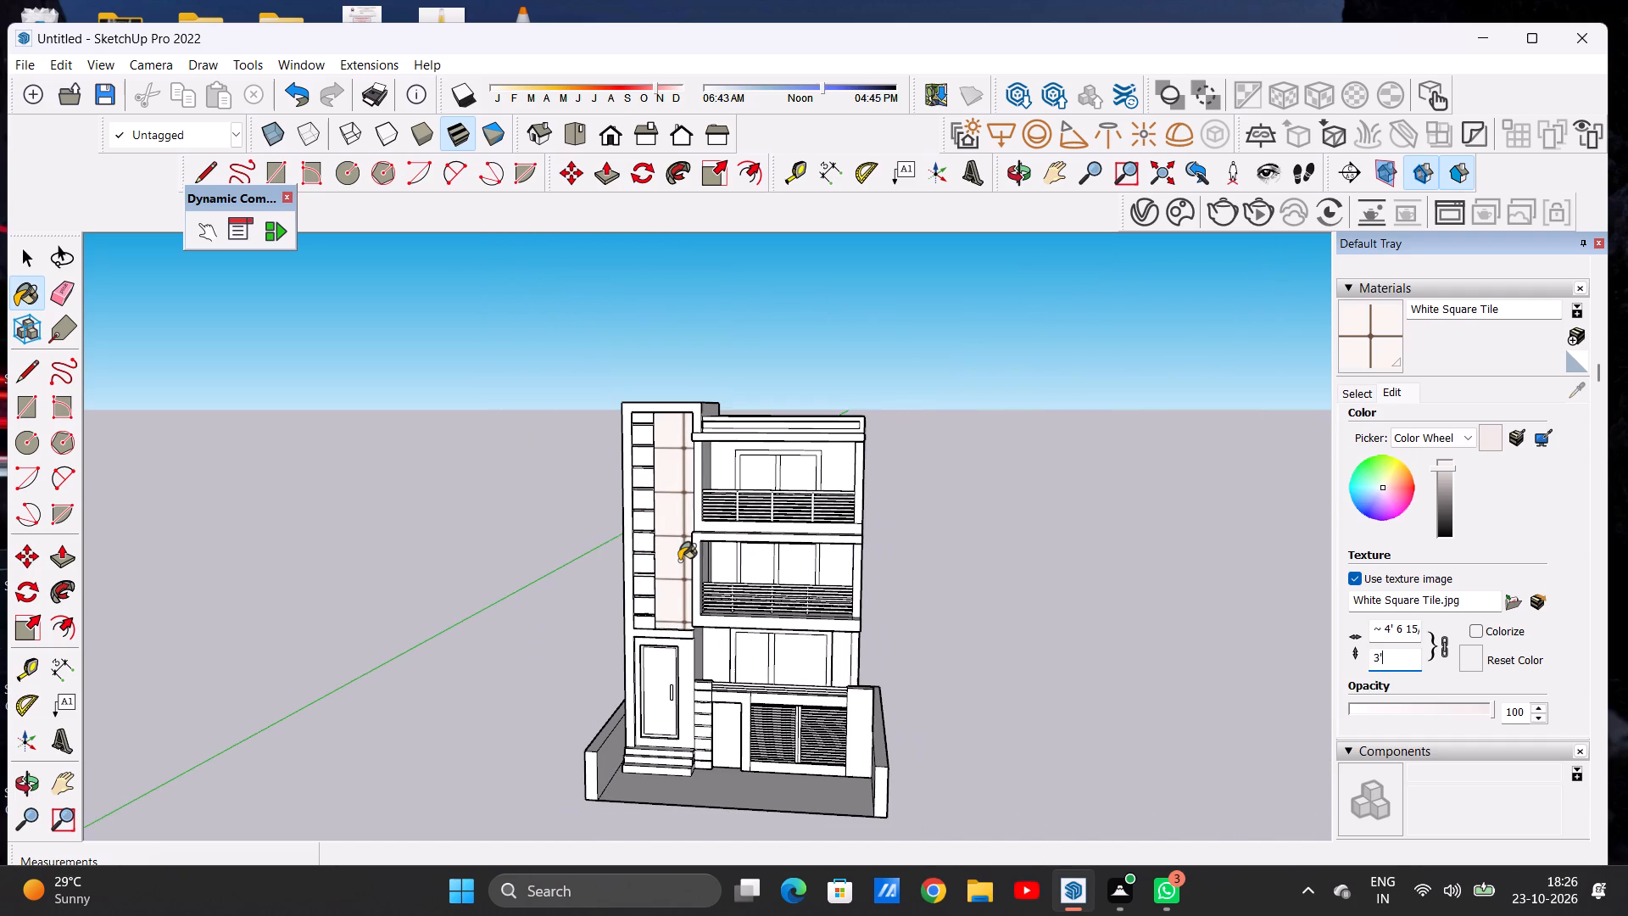
scroll(699, 499, "down", 10)
scroll(689, 572, "up", 5)
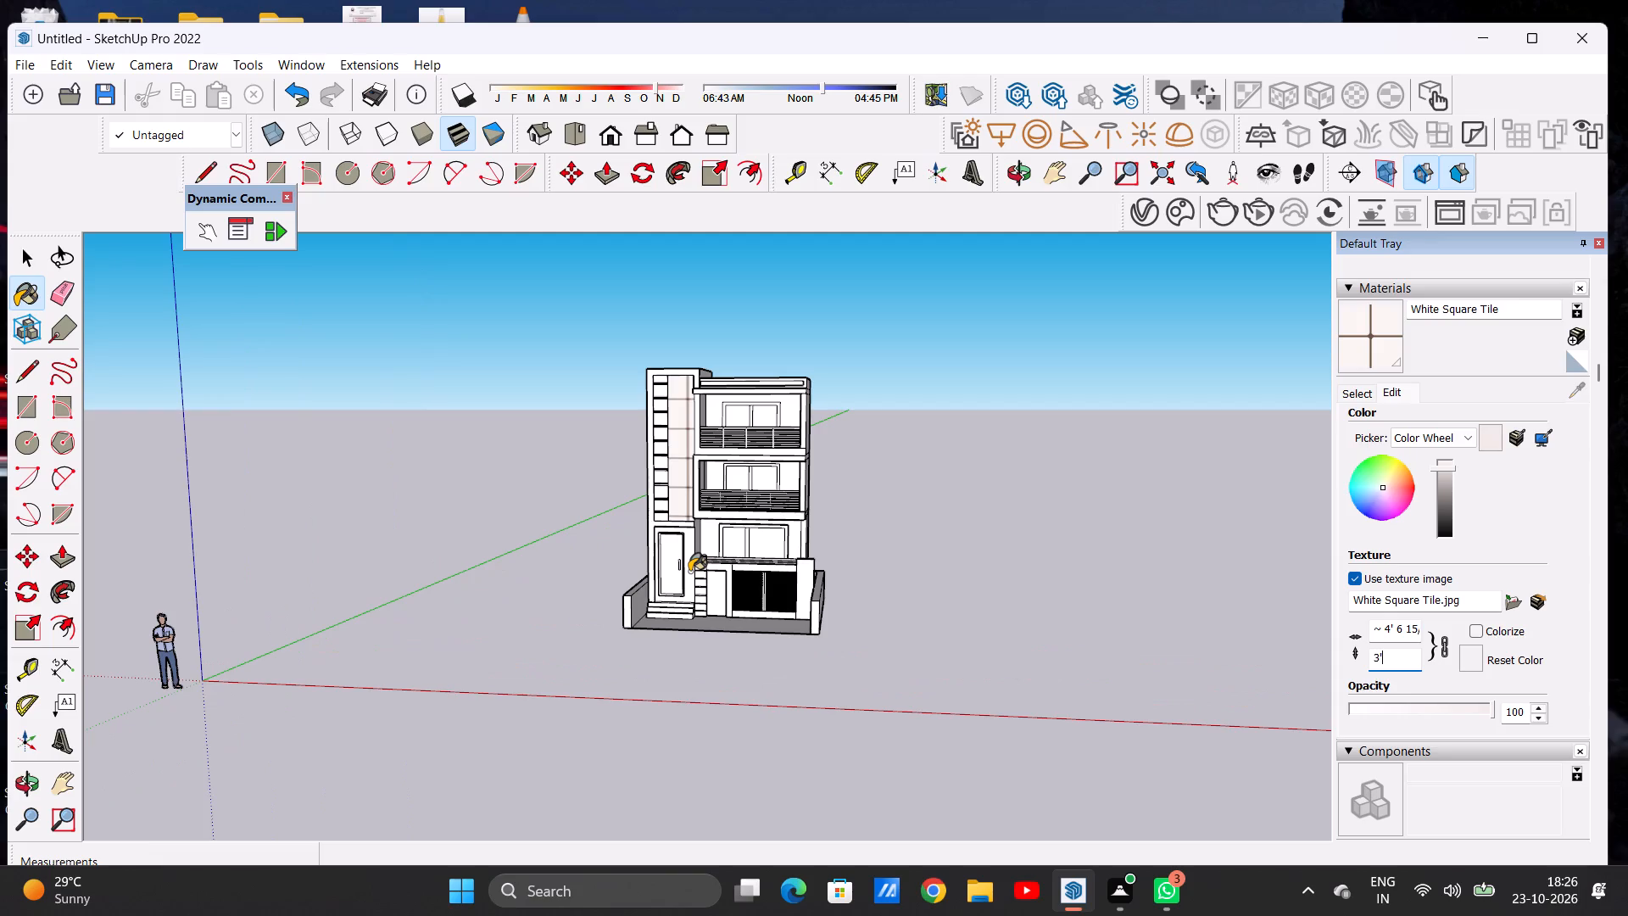
key("space")
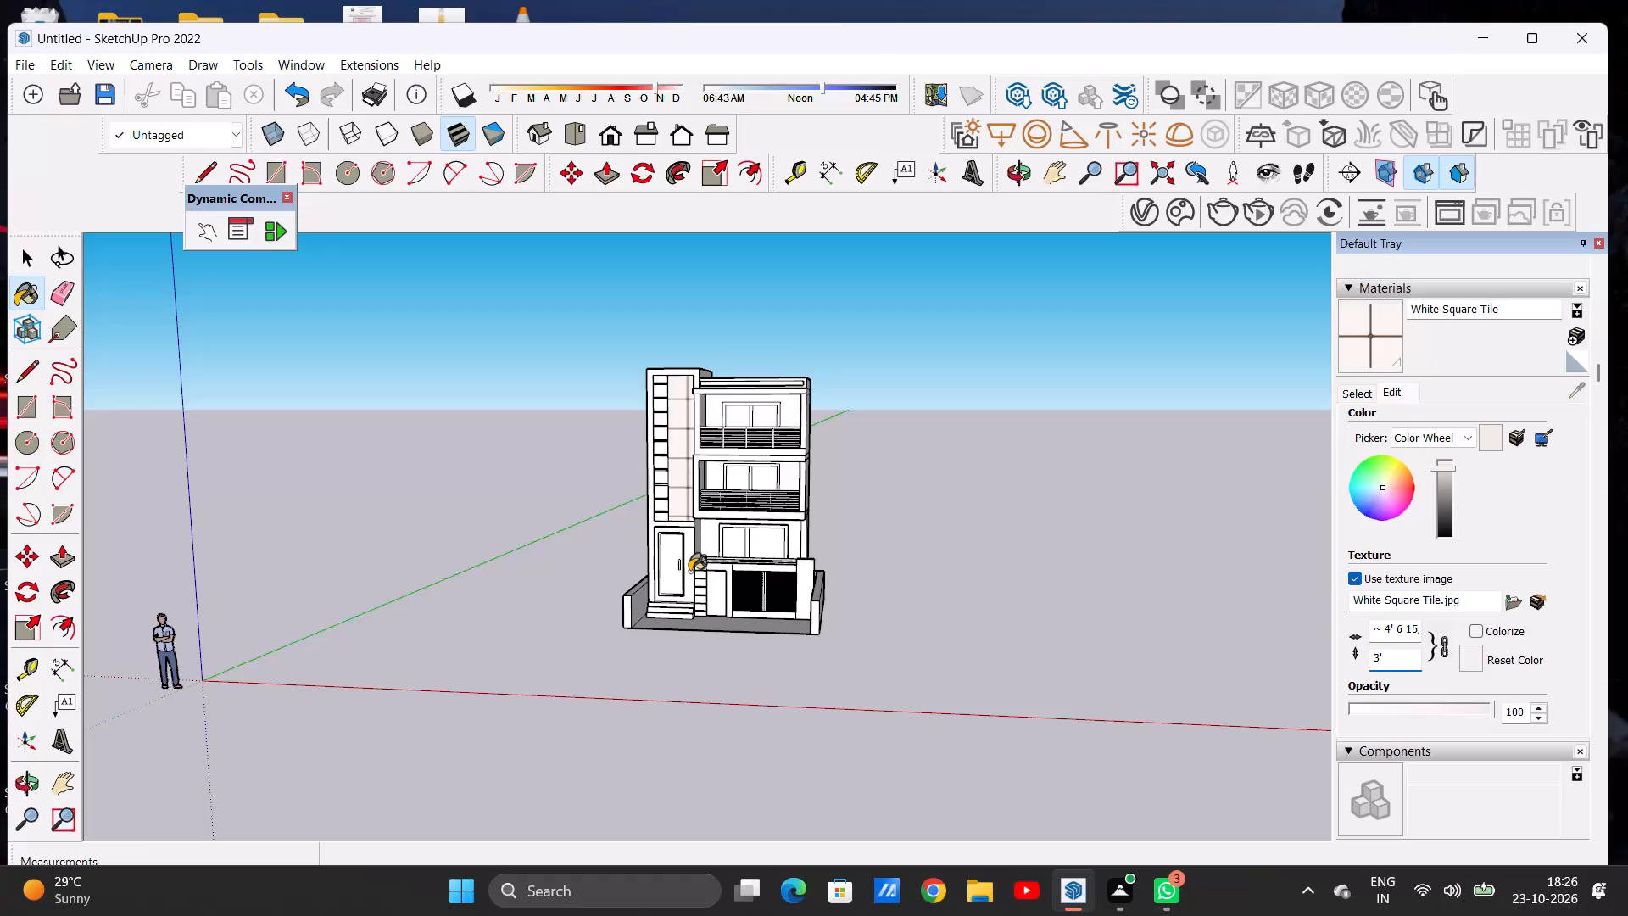
left_click(902, 499)
key("space")
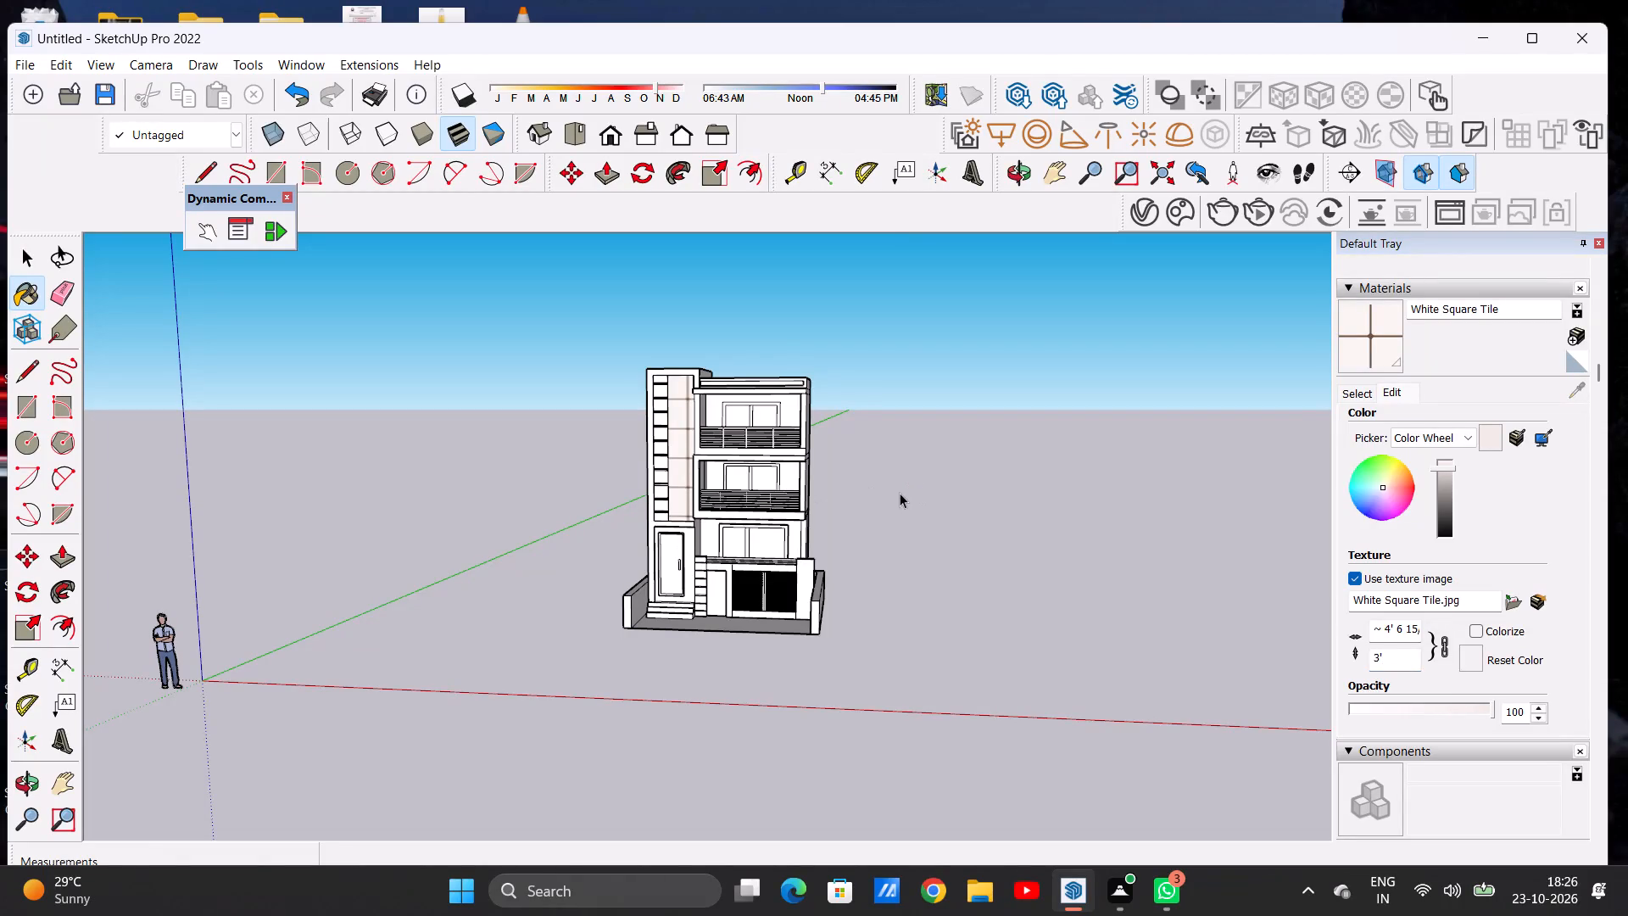
scroll(692, 436, "up", 7)
middle_click_drag(658, 434, 739, 426)
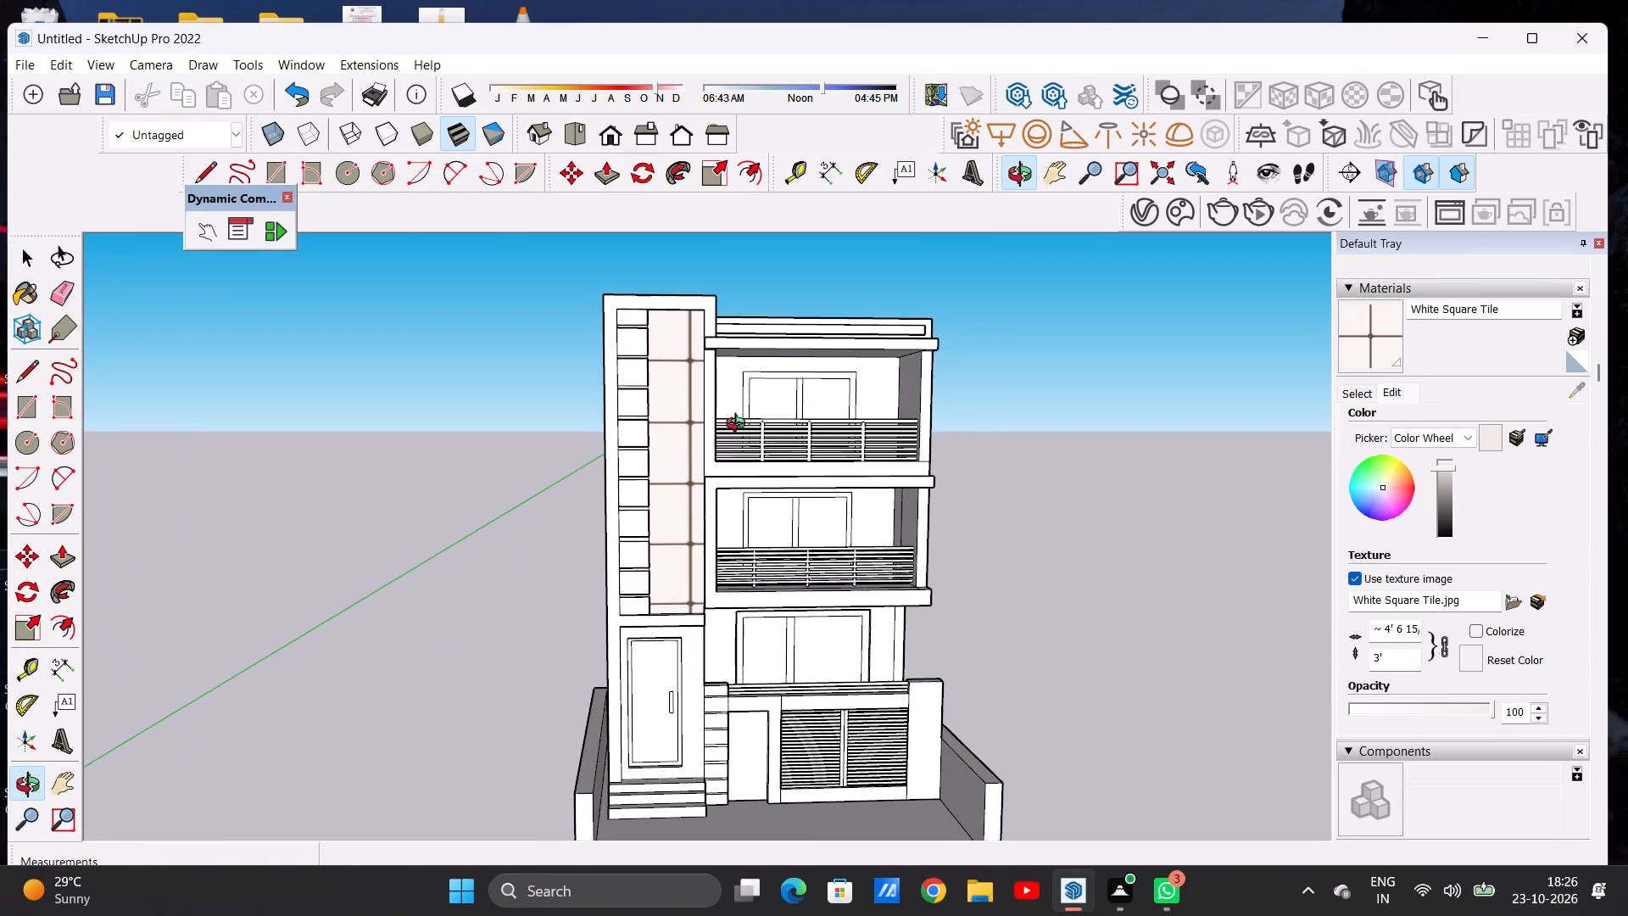
middle_click_drag(739, 426, 683, 467)
scroll(683, 467, "down", 4)
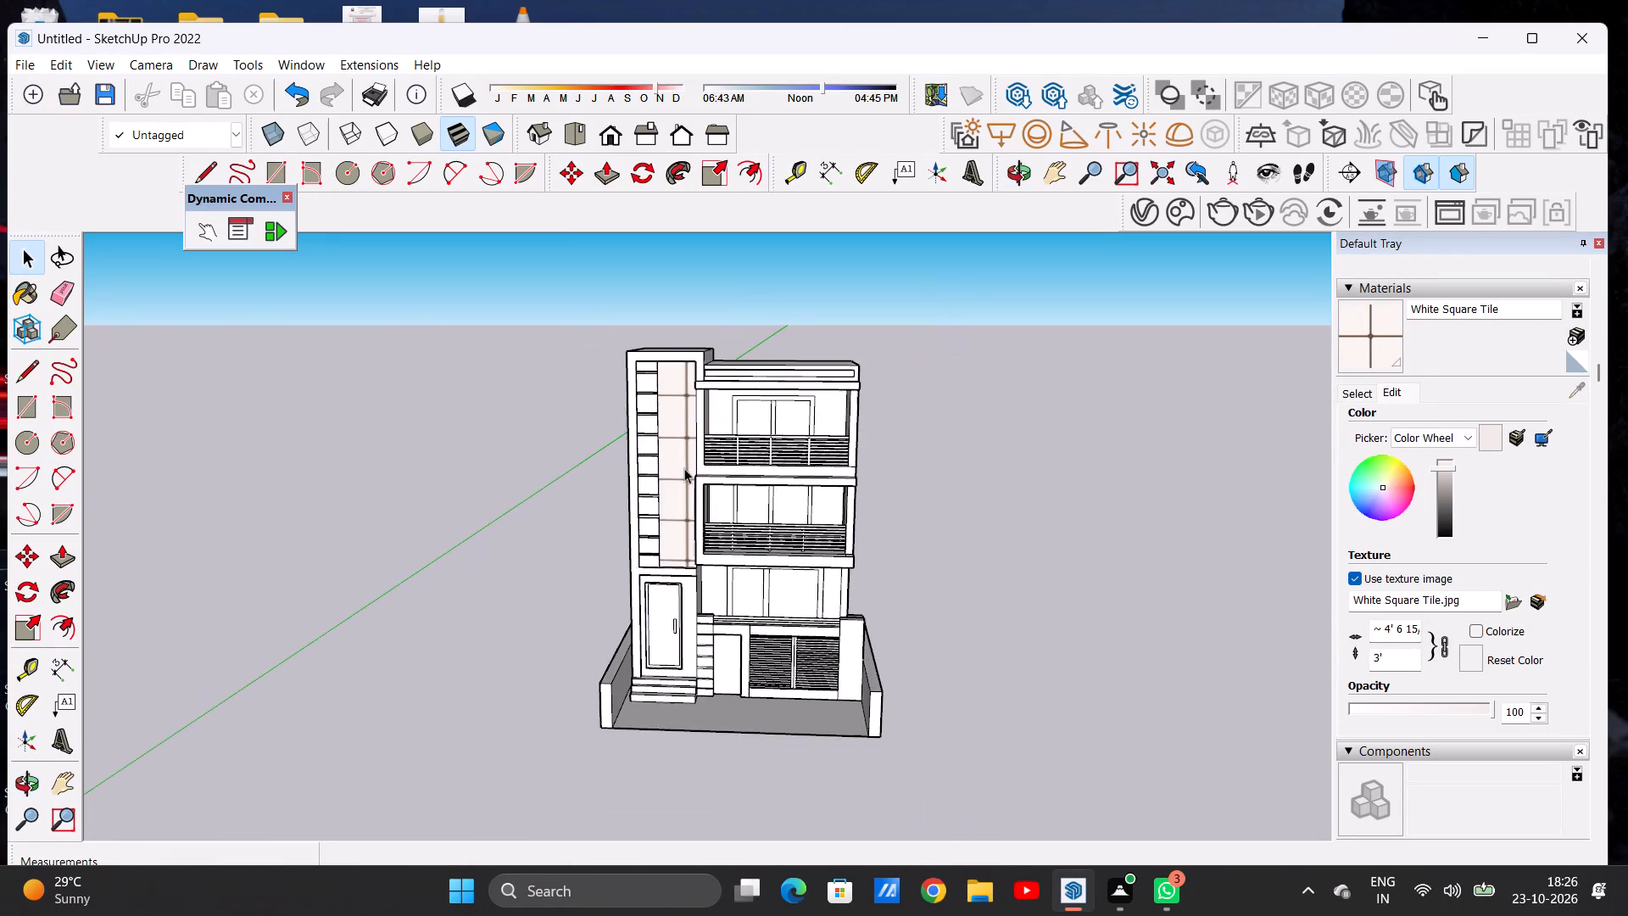
scroll(677, 482, "down", 4)
scroll(692, 470, "up", 14)
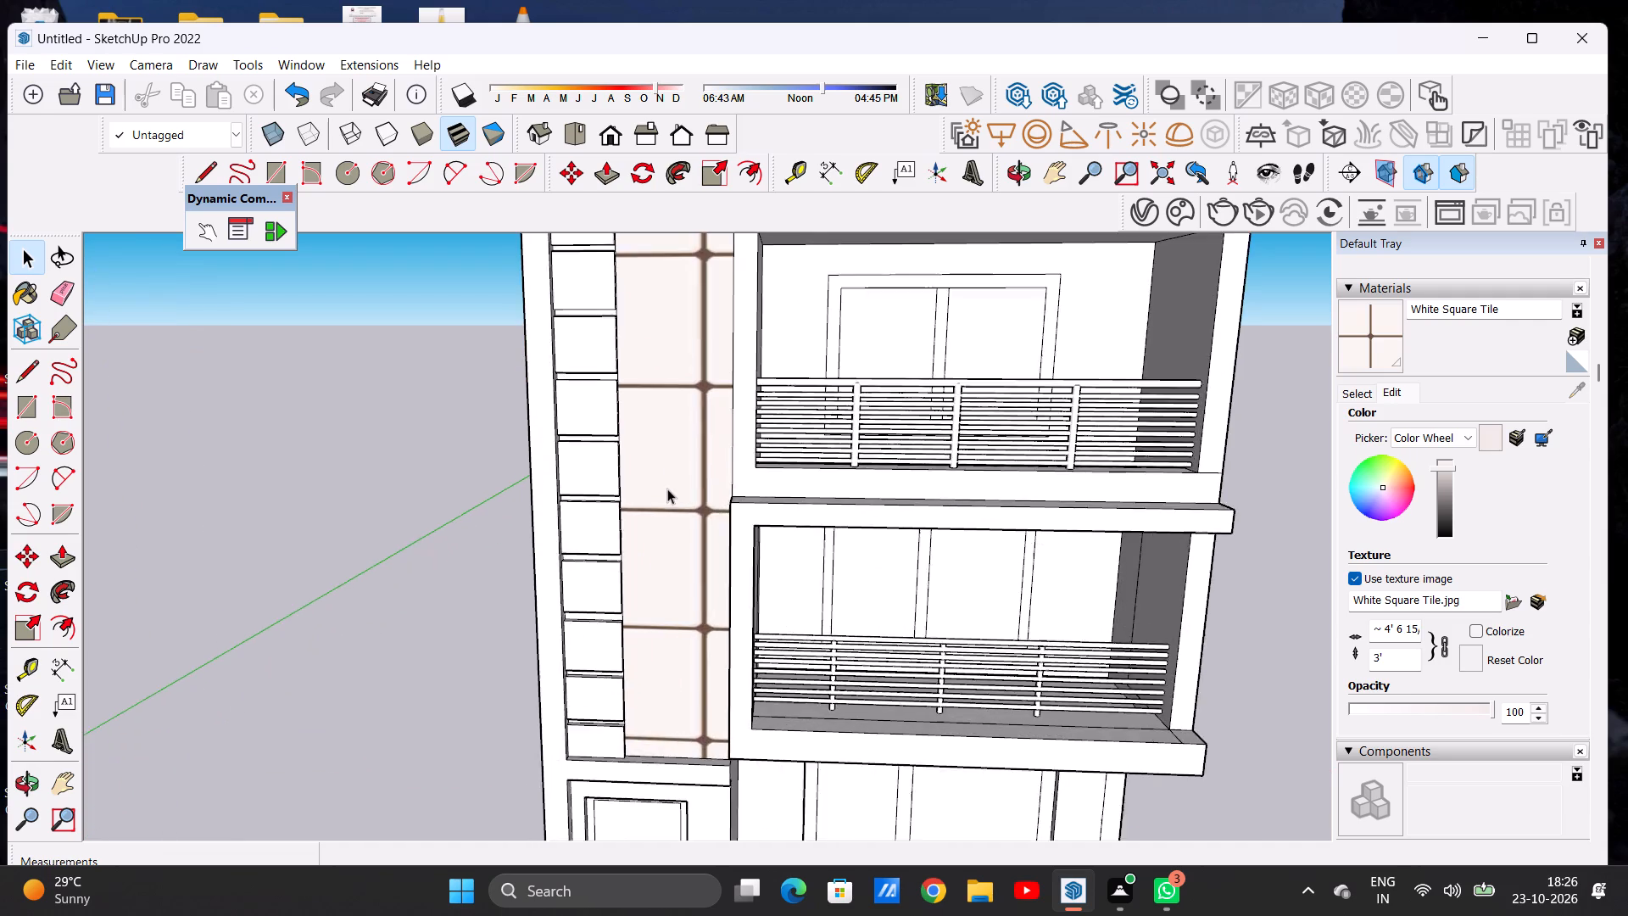
middle_click_drag(679, 489, 677, 480)
scroll(693, 476, "down", 10)
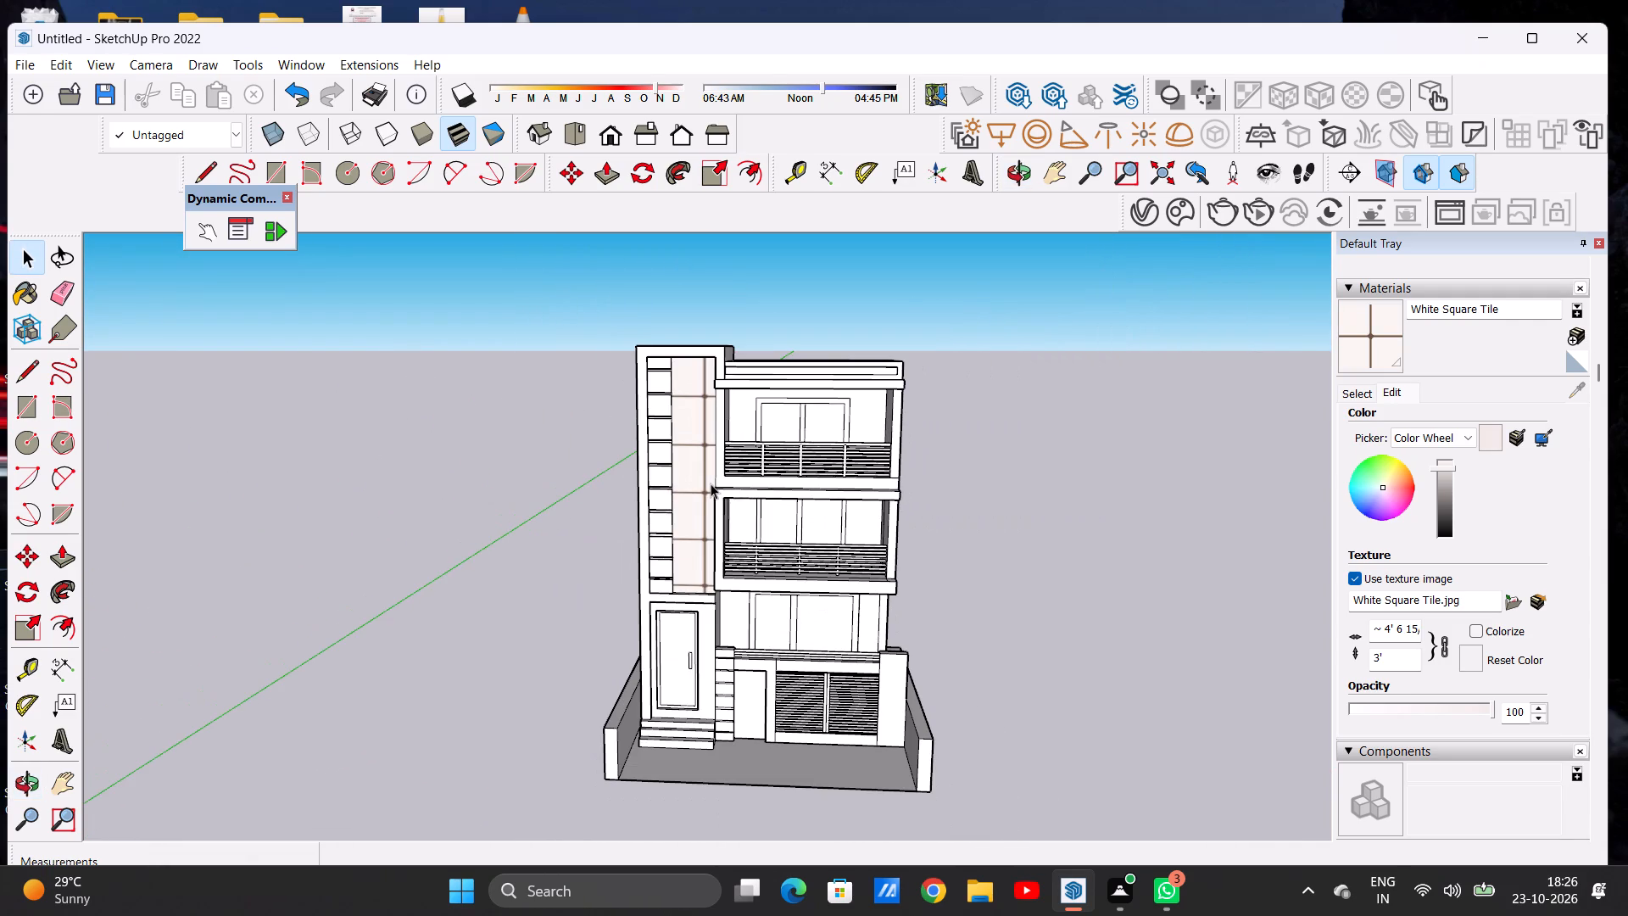
scroll(689, 460, "down", 5)
scroll(697, 388, "up", 4)
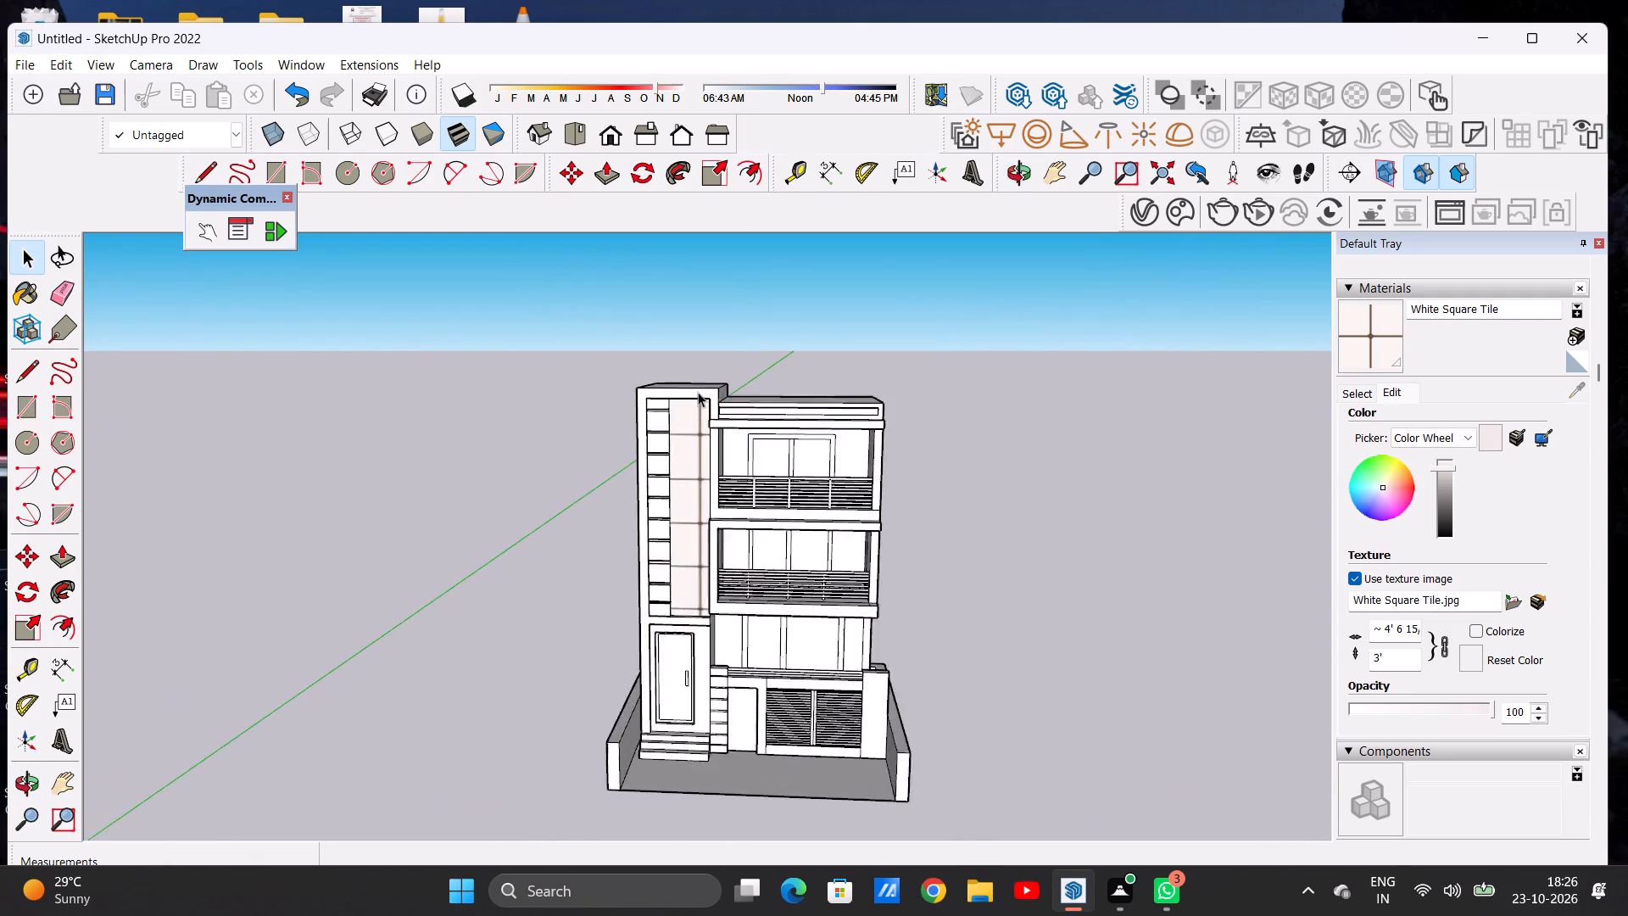
scroll(698, 392, "up", 3)
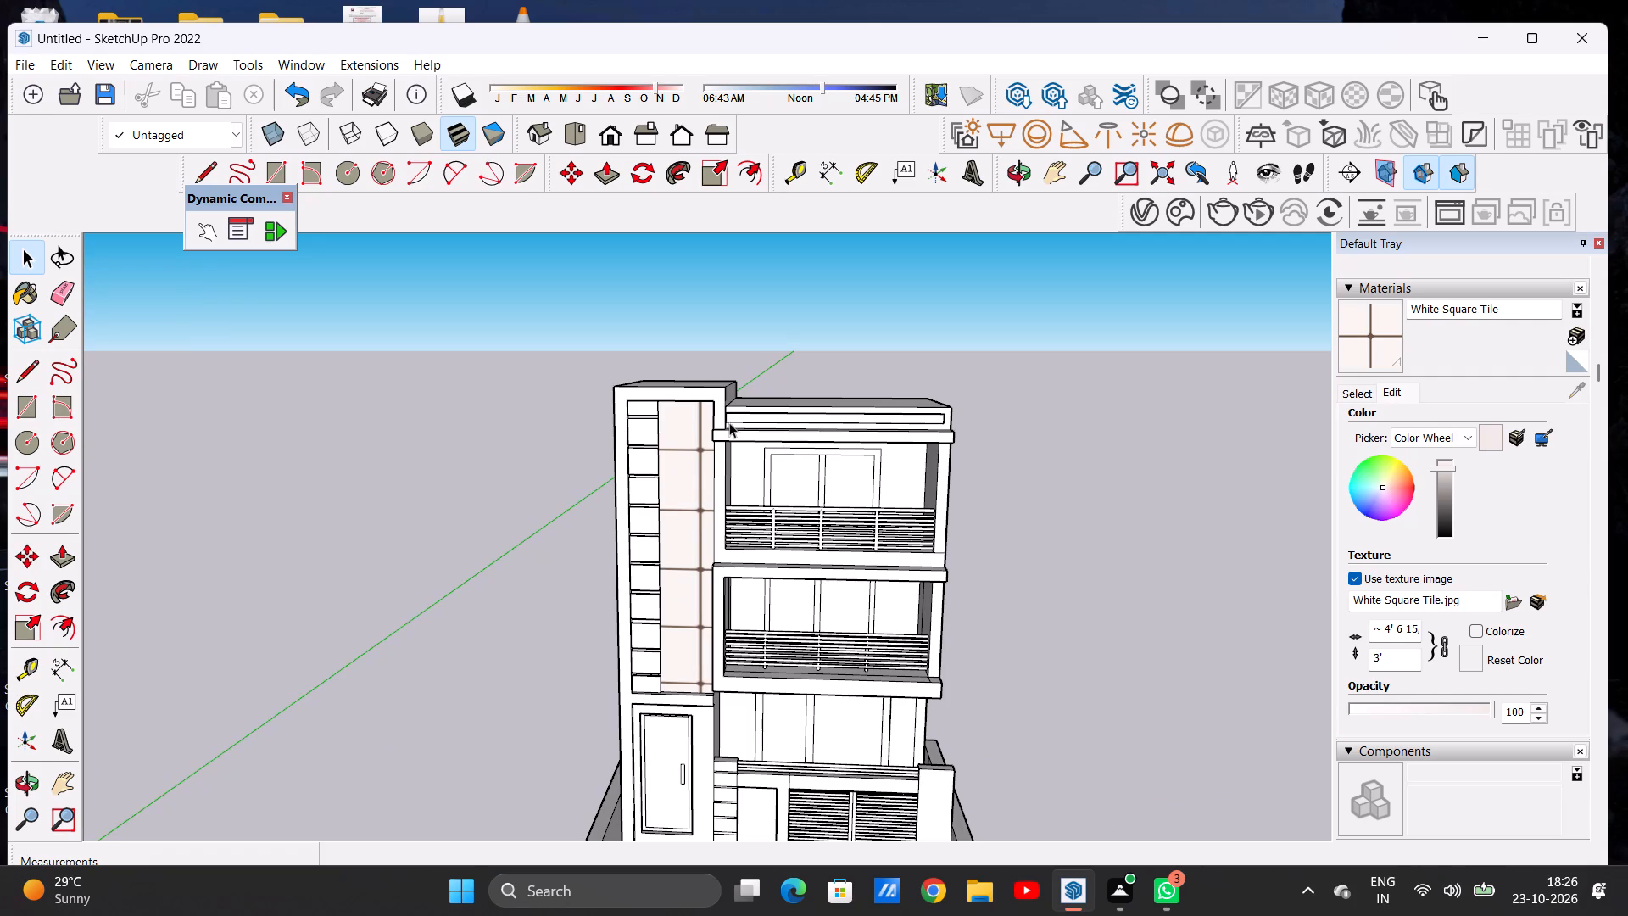
middle_click_drag(717, 419, 601, 405)
scroll(633, 411, "up", 6)
scroll(644, 420, "down", 1)
scroll(644, 420, "up", 1)
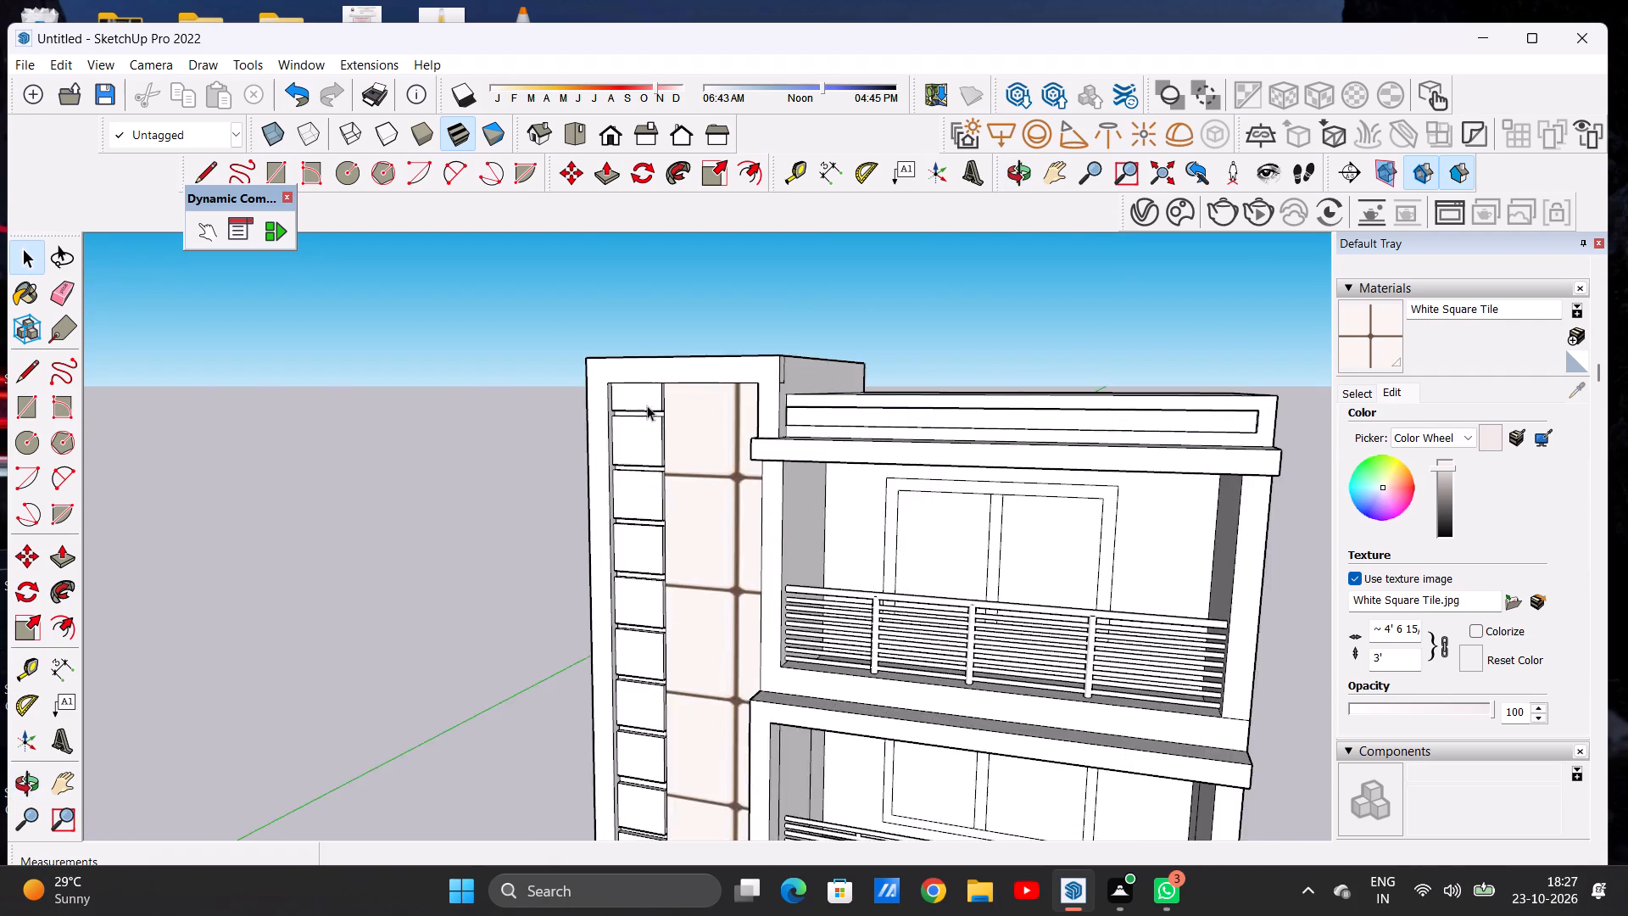
Paint the front face of the stair tower's topmost raised panel with Formica Speckled Grey from the Synthetic Surfaces materials.
scroll(645, 400, "up", 5)
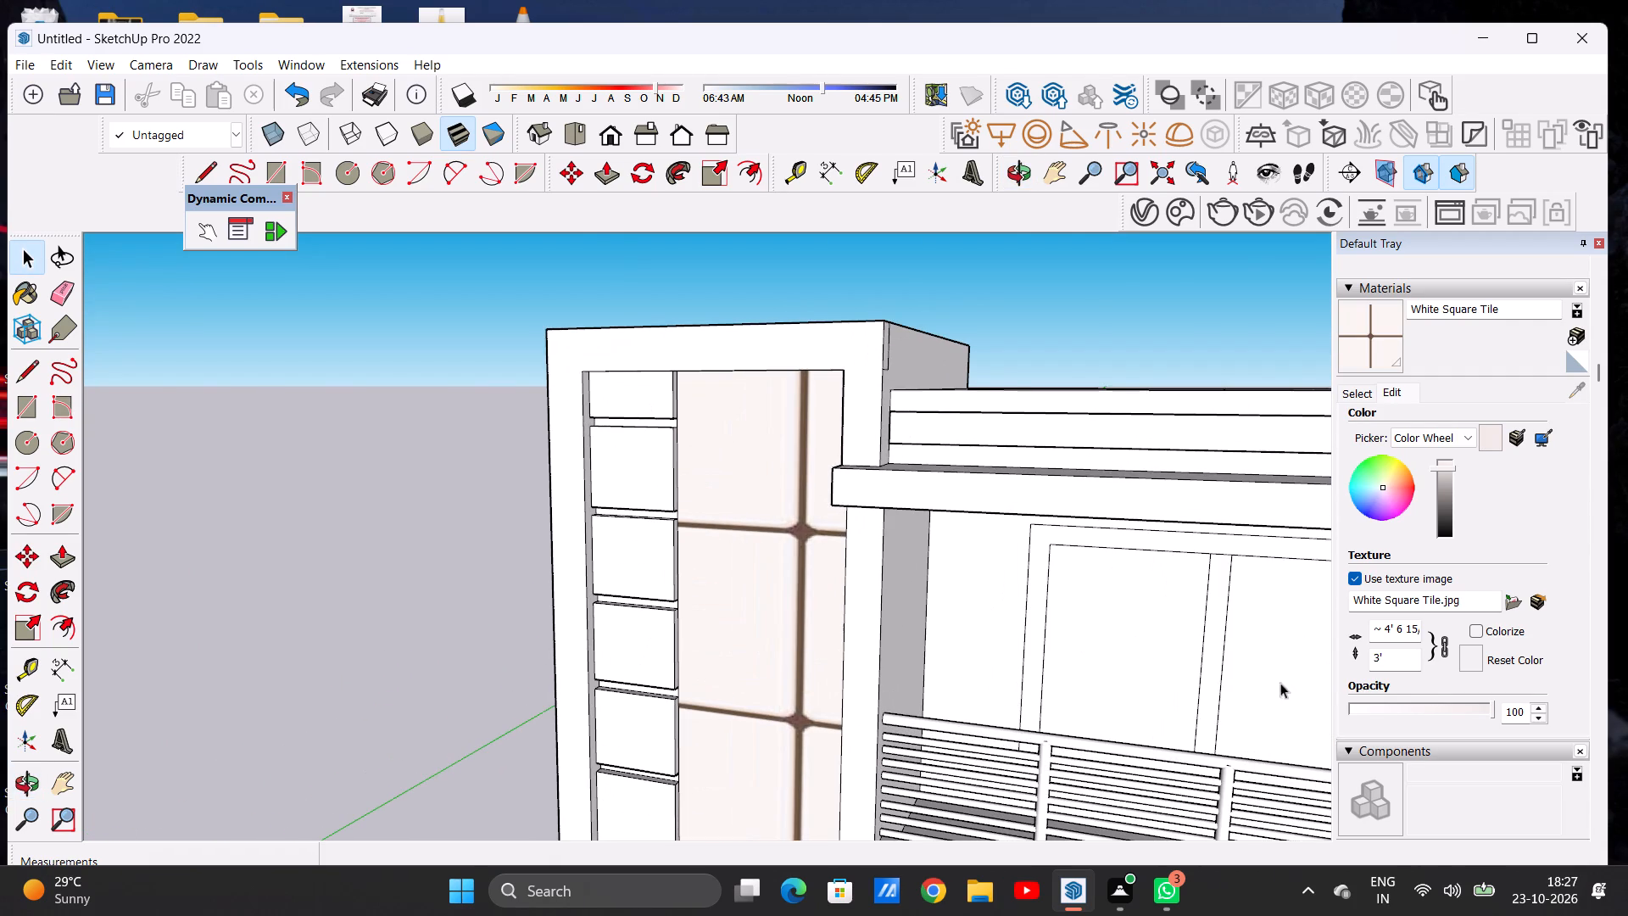
left_click(1361, 401)
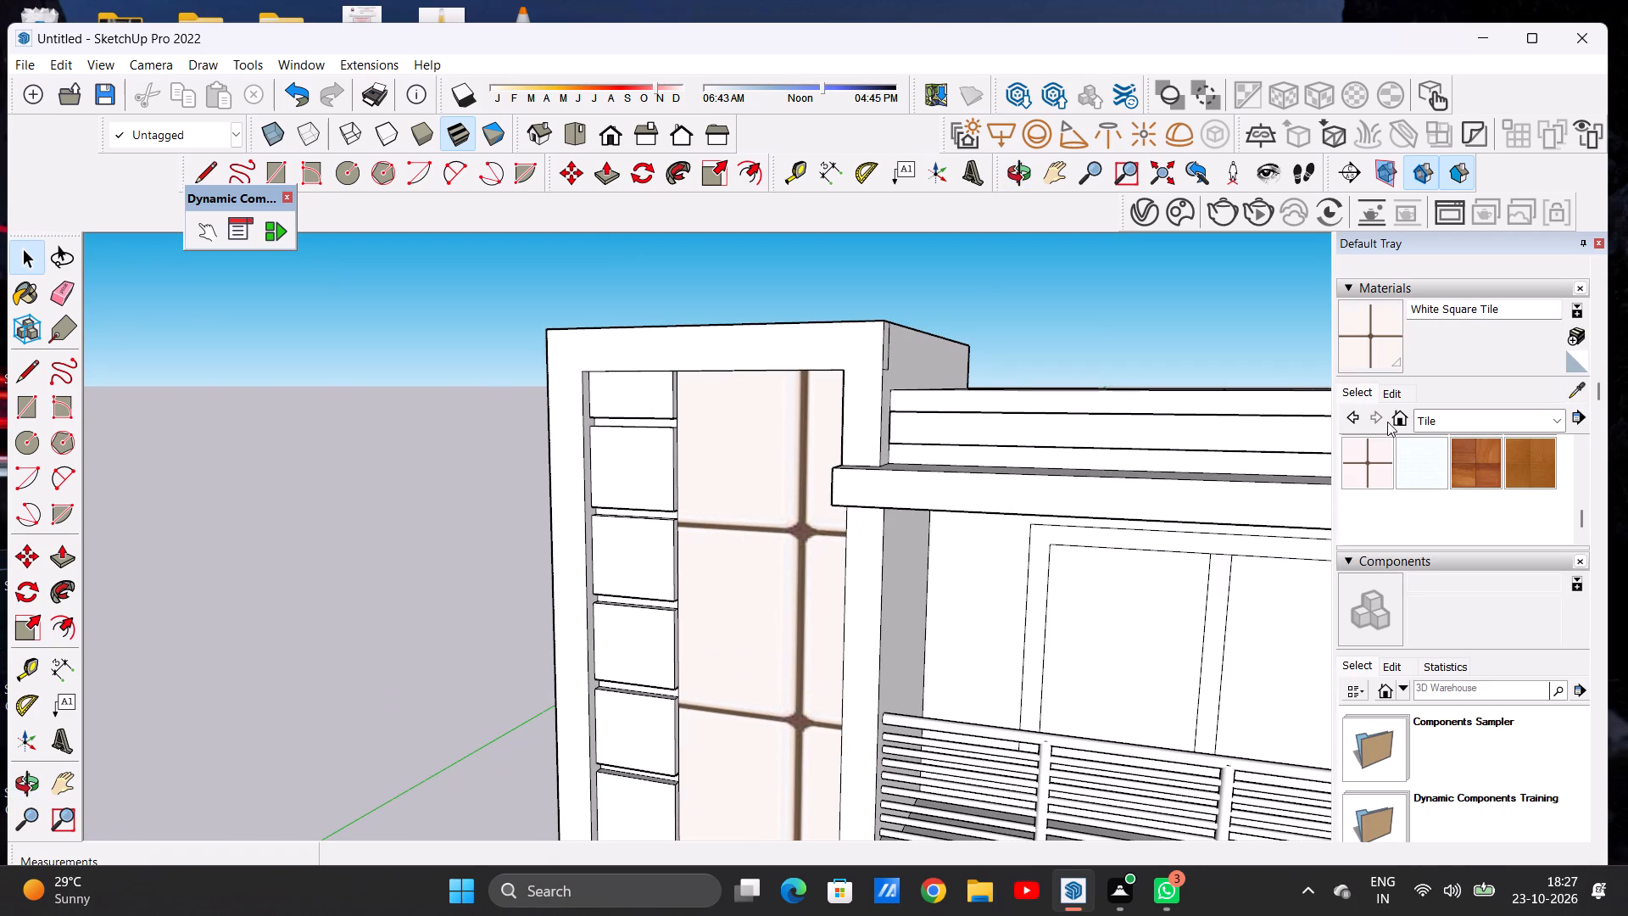
left_click(1431, 418)
left_click(1483, 629)
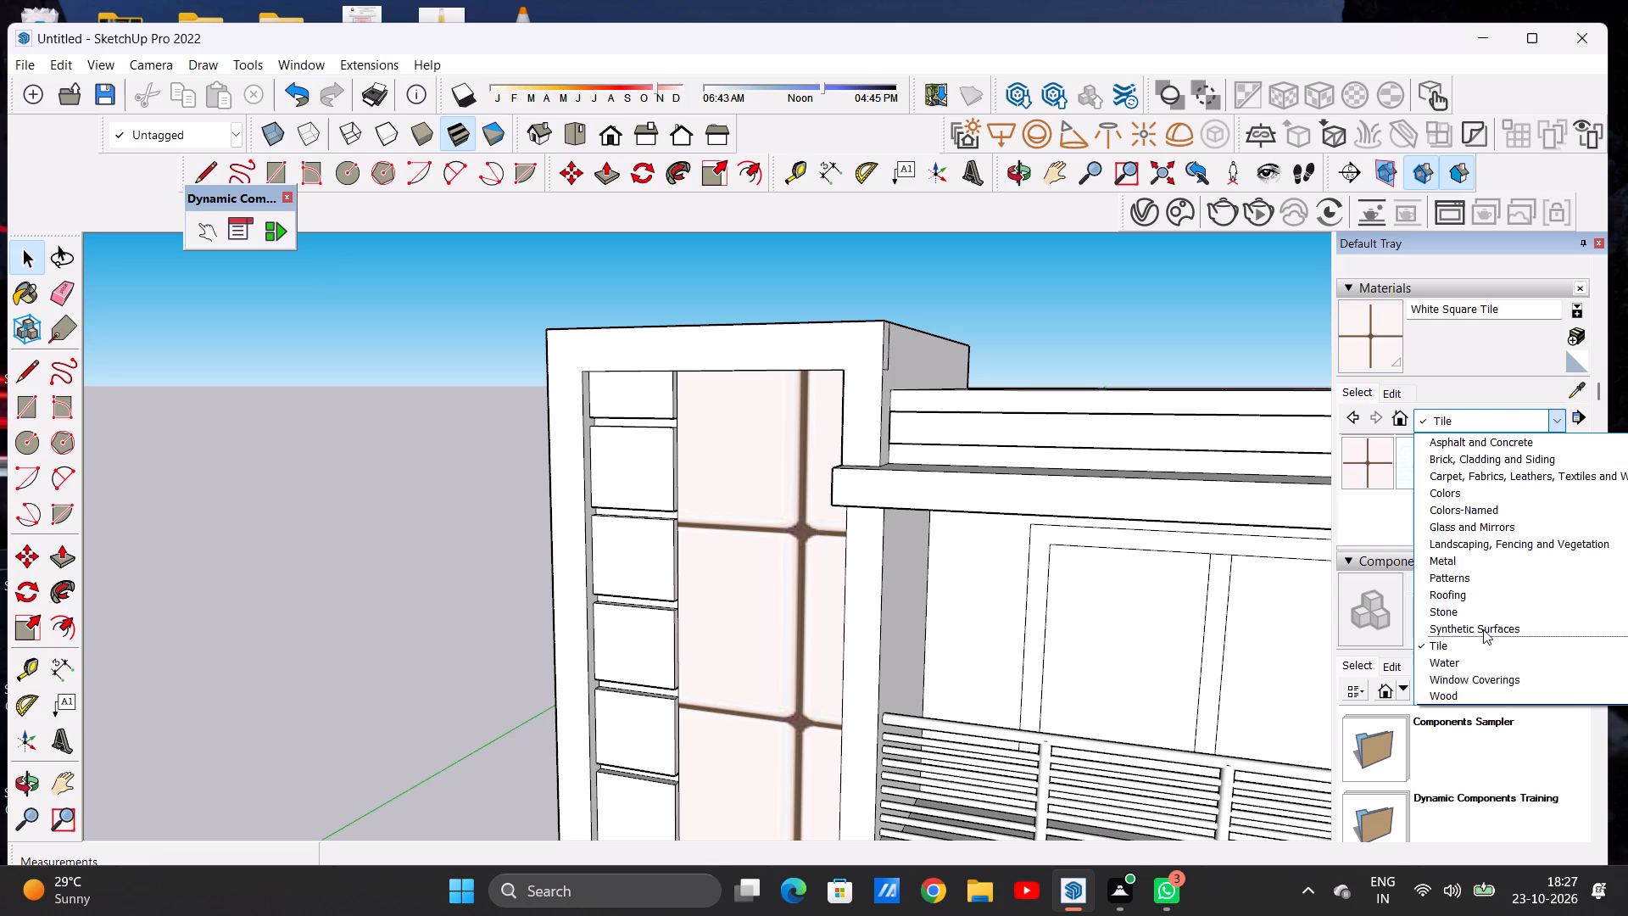
left_click(1426, 511)
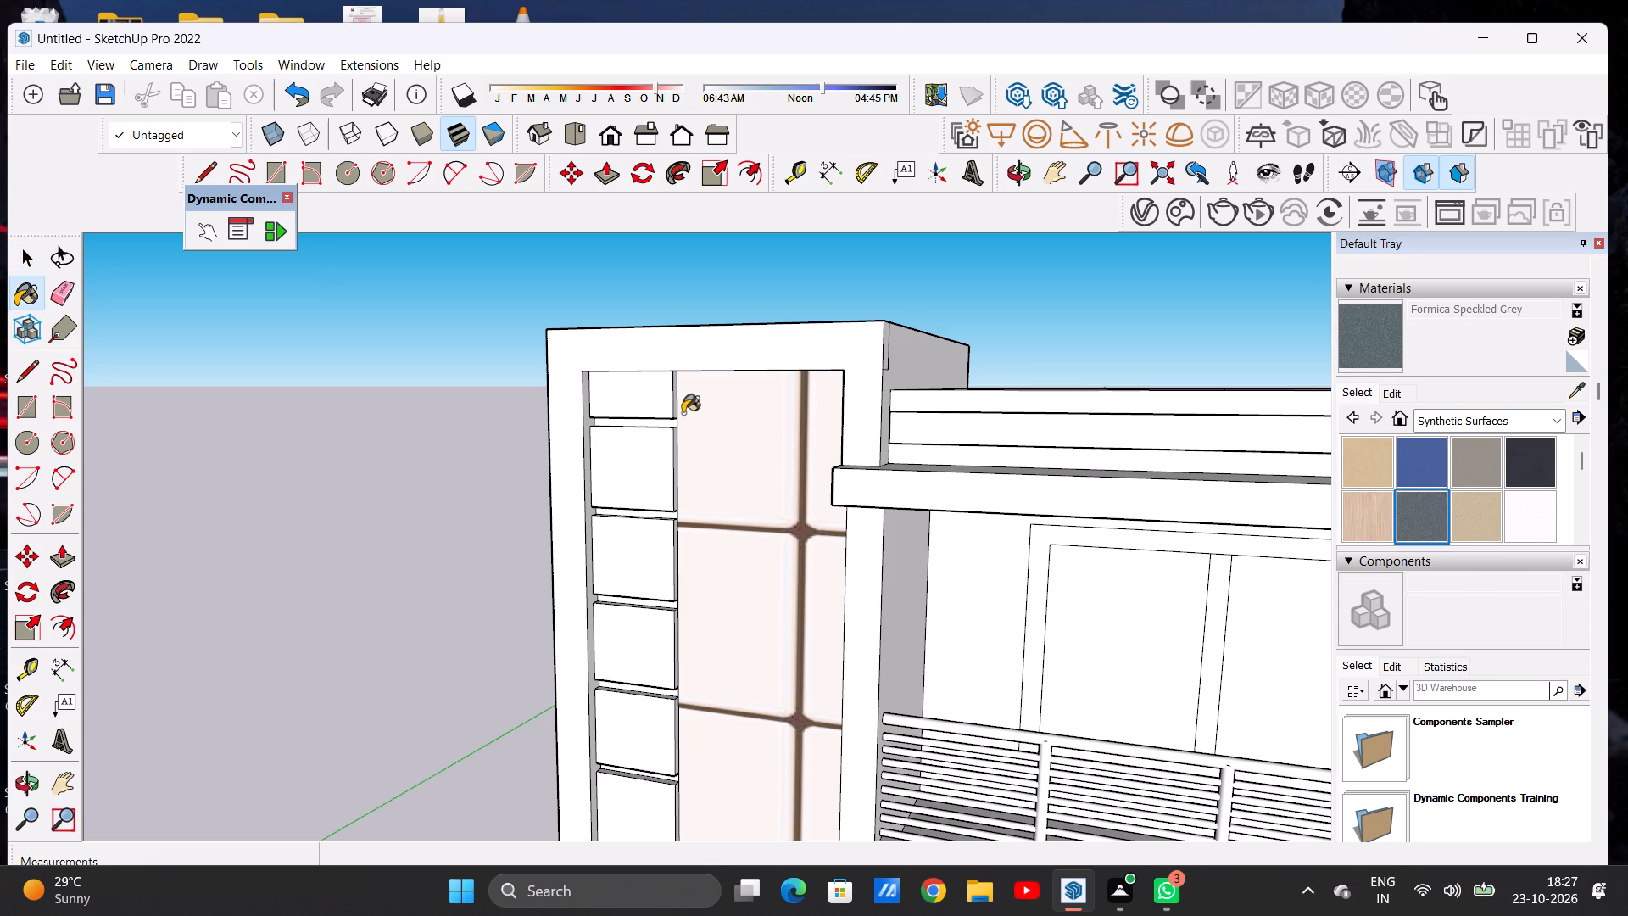
scroll(670, 403, "up", 6)
left_click(637, 401)
scroll(664, 415, "down", 3)
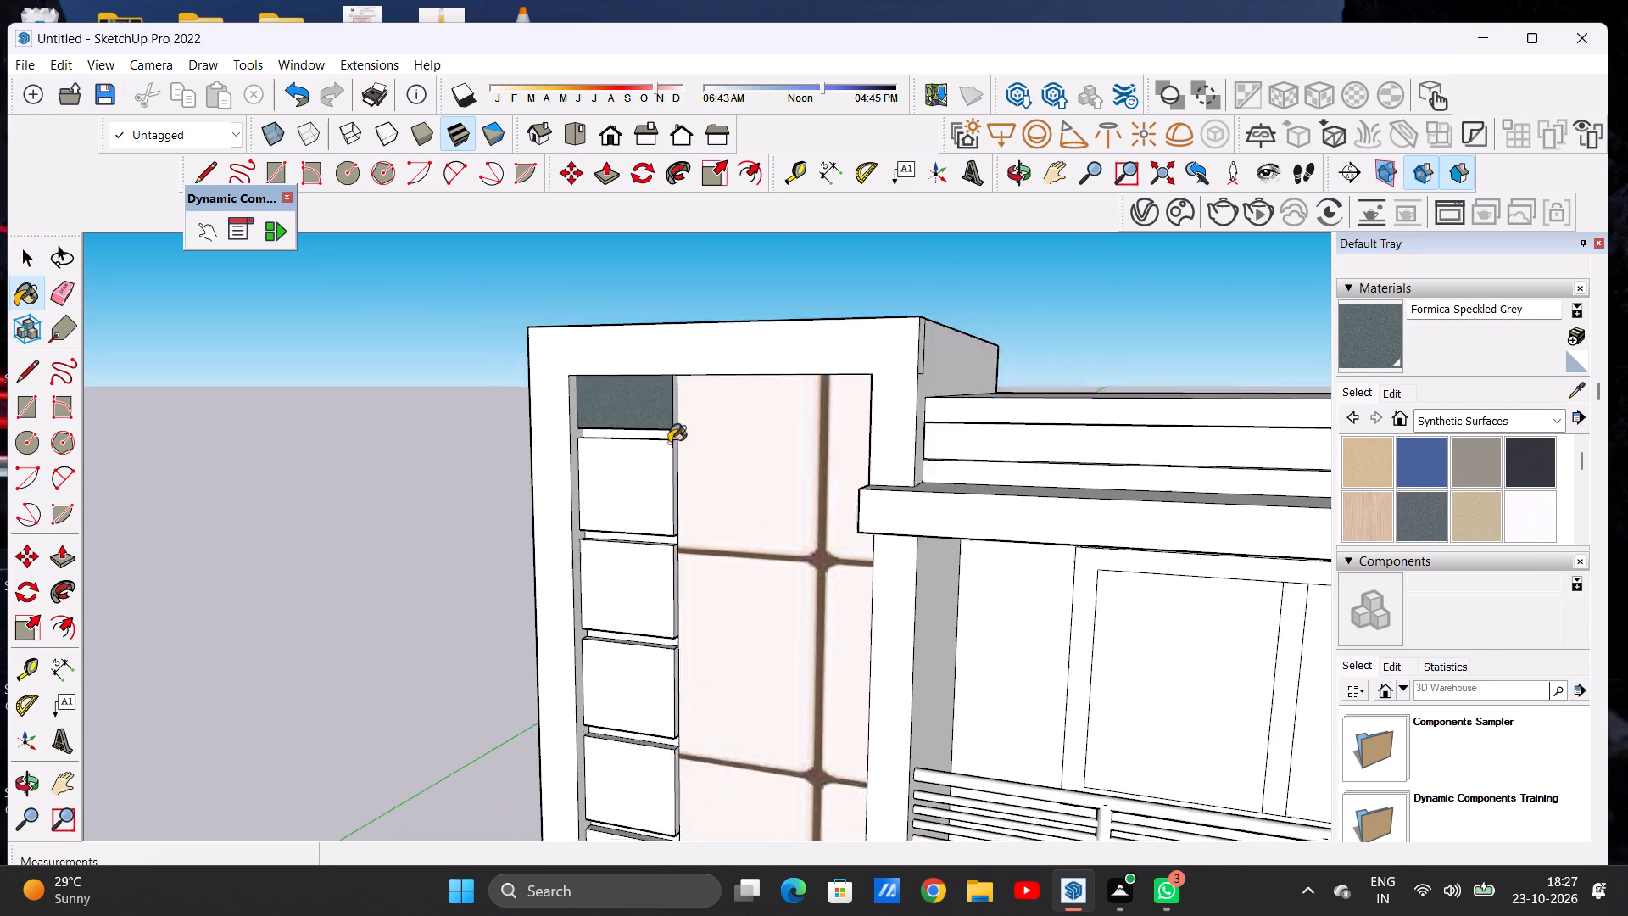
Paint the topmost raised panel's side face beside the tiled wall with Formica Speckled Grey.
scroll(669, 443, "down", 4)
scroll(664, 423, "up", 9)
scroll(671, 408, "down", 1)
scroll(671, 408, "up", 5)
scroll(691, 397, "down", 1)
scroll(691, 397, "up", 1)
scroll(691, 397, "down", 1)
scroll(691, 397, "up", 2)
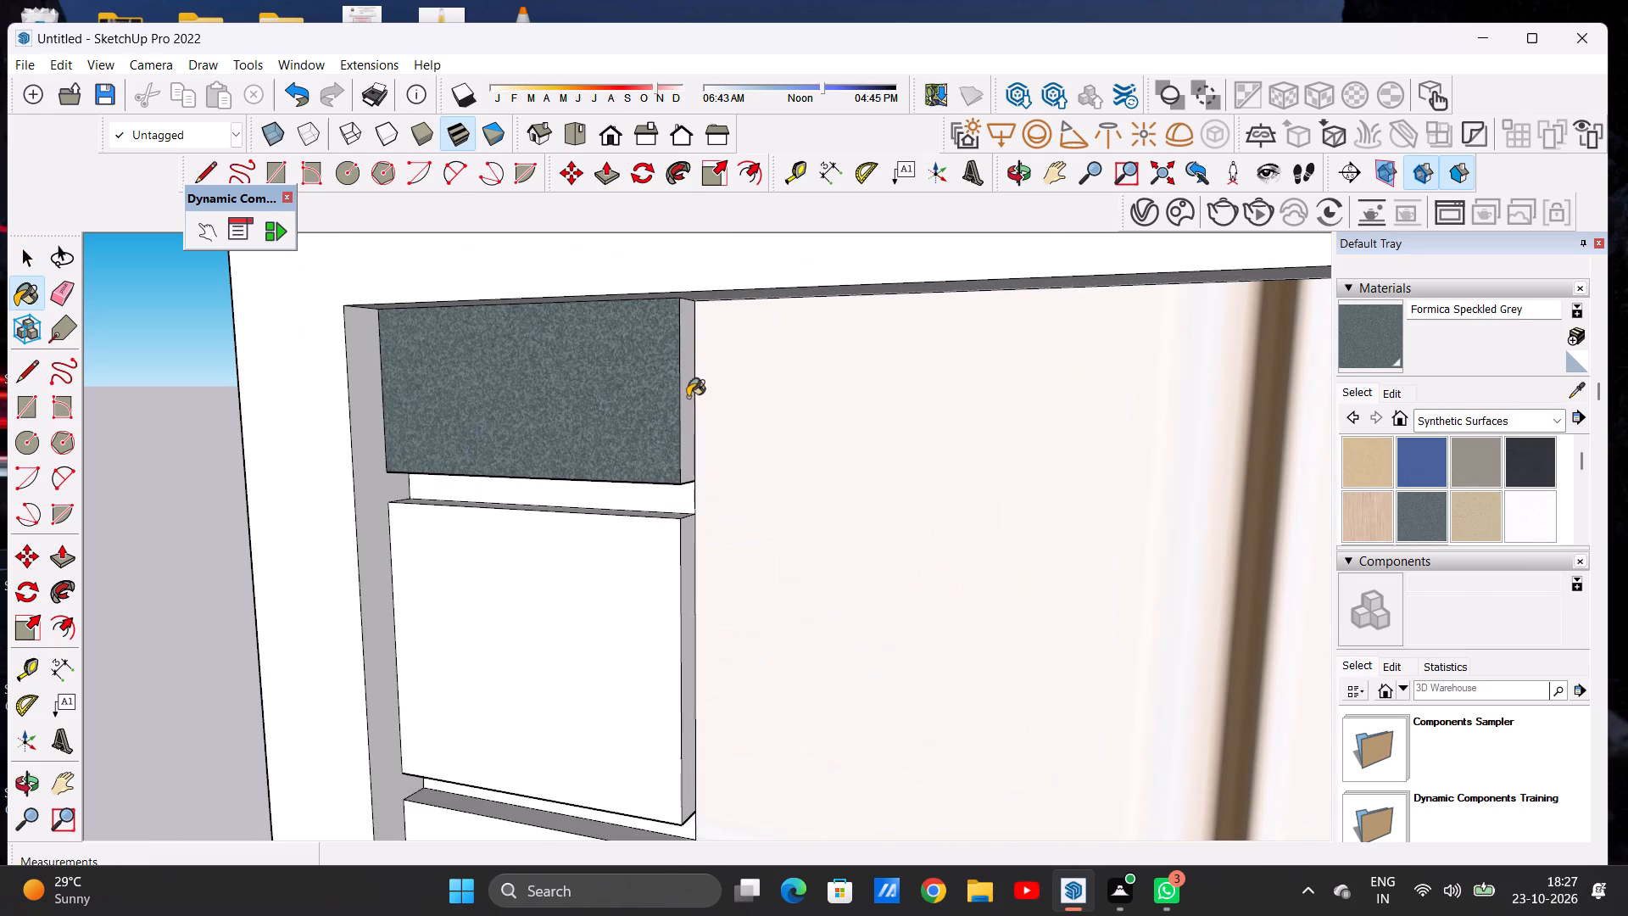
left_click(685, 403)
Paint the underside of the topmost raised panel with Formica Speckled Grey.
scroll(686, 493, "down", 10)
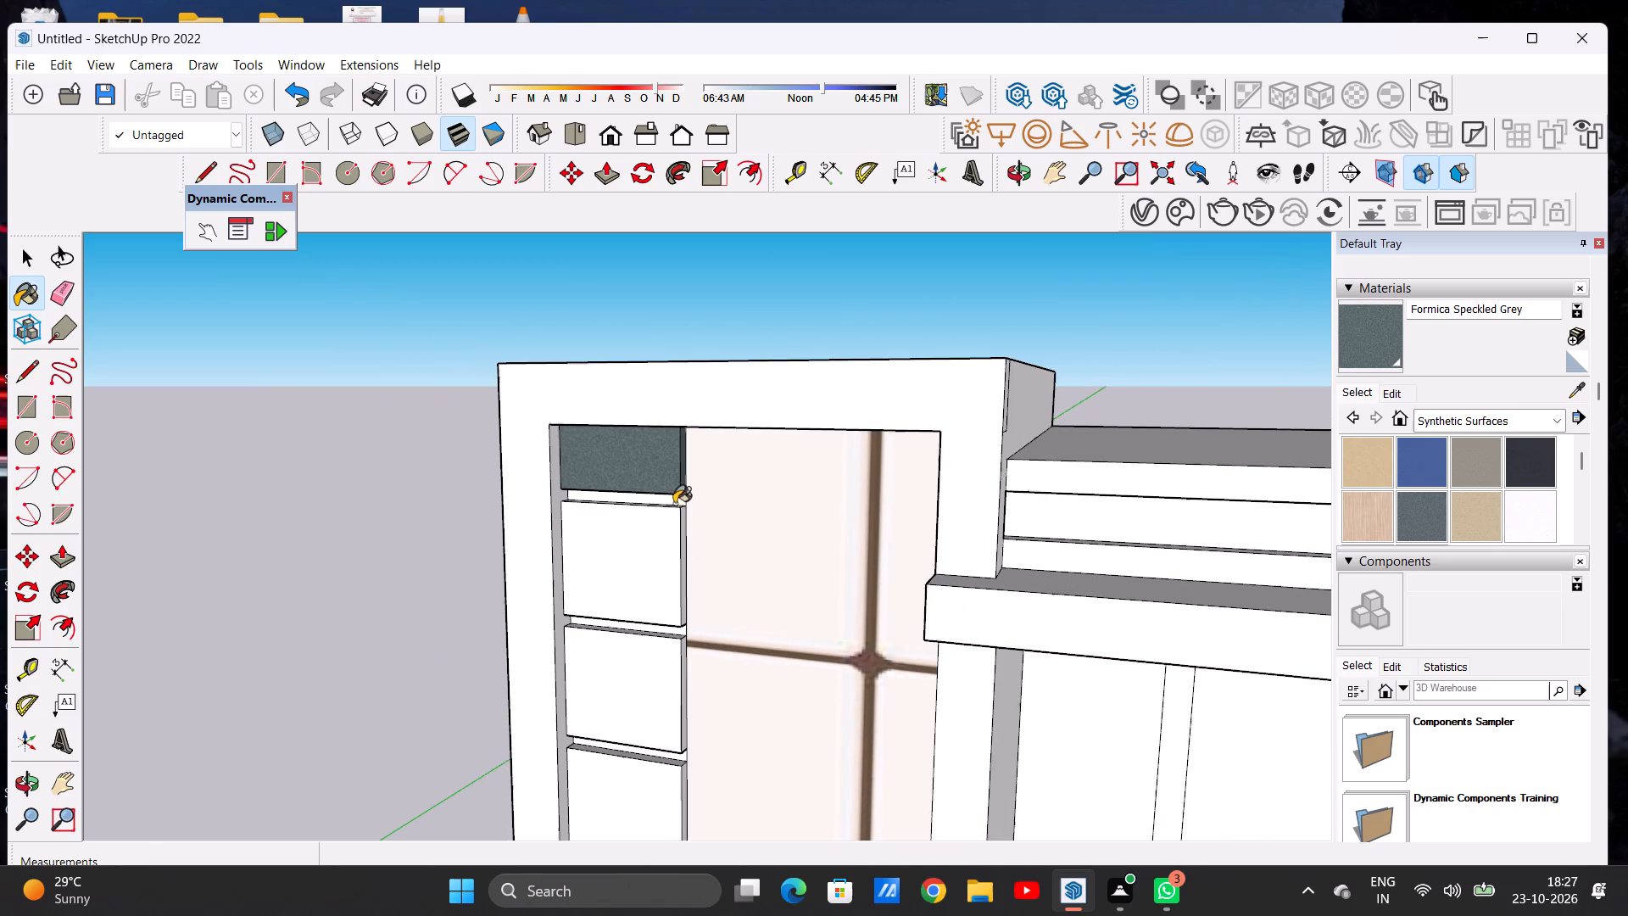
middle_click_drag(636, 538, 689, 441)
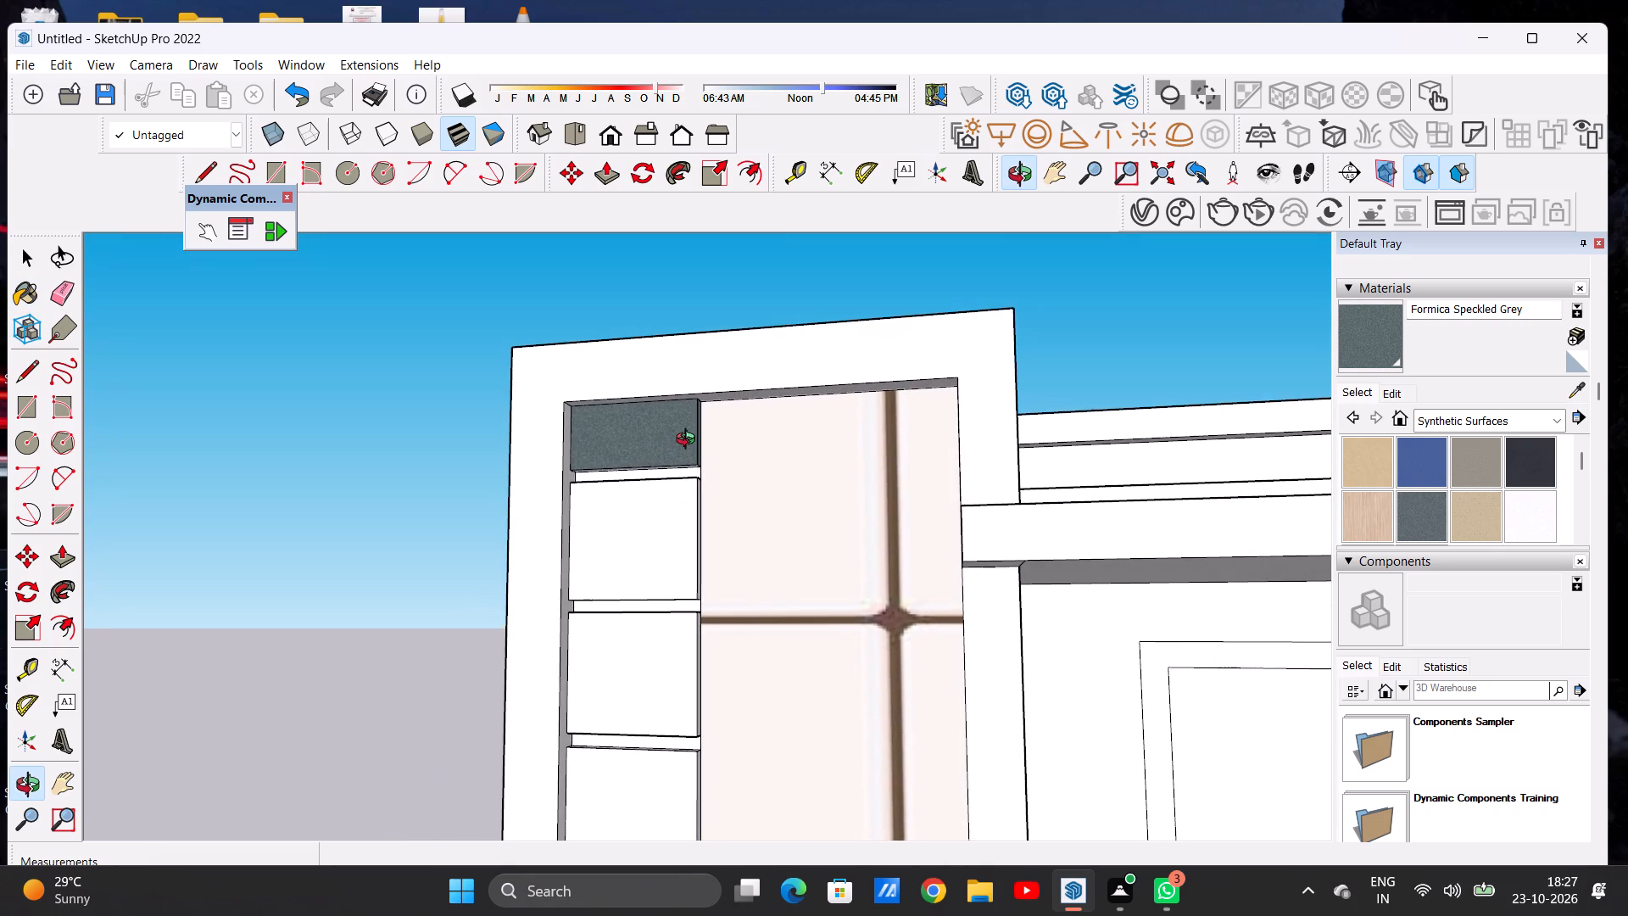
middle_click_drag(689, 441, 678, 437)
scroll(682, 469, "up", 6)
scroll(698, 464, "down", 1)
scroll(698, 464, "up", 1)
scroll(698, 464, "down", 1)
scroll(698, 464, "up", 3)
middle_click_drag(694, 459, 693, 430)
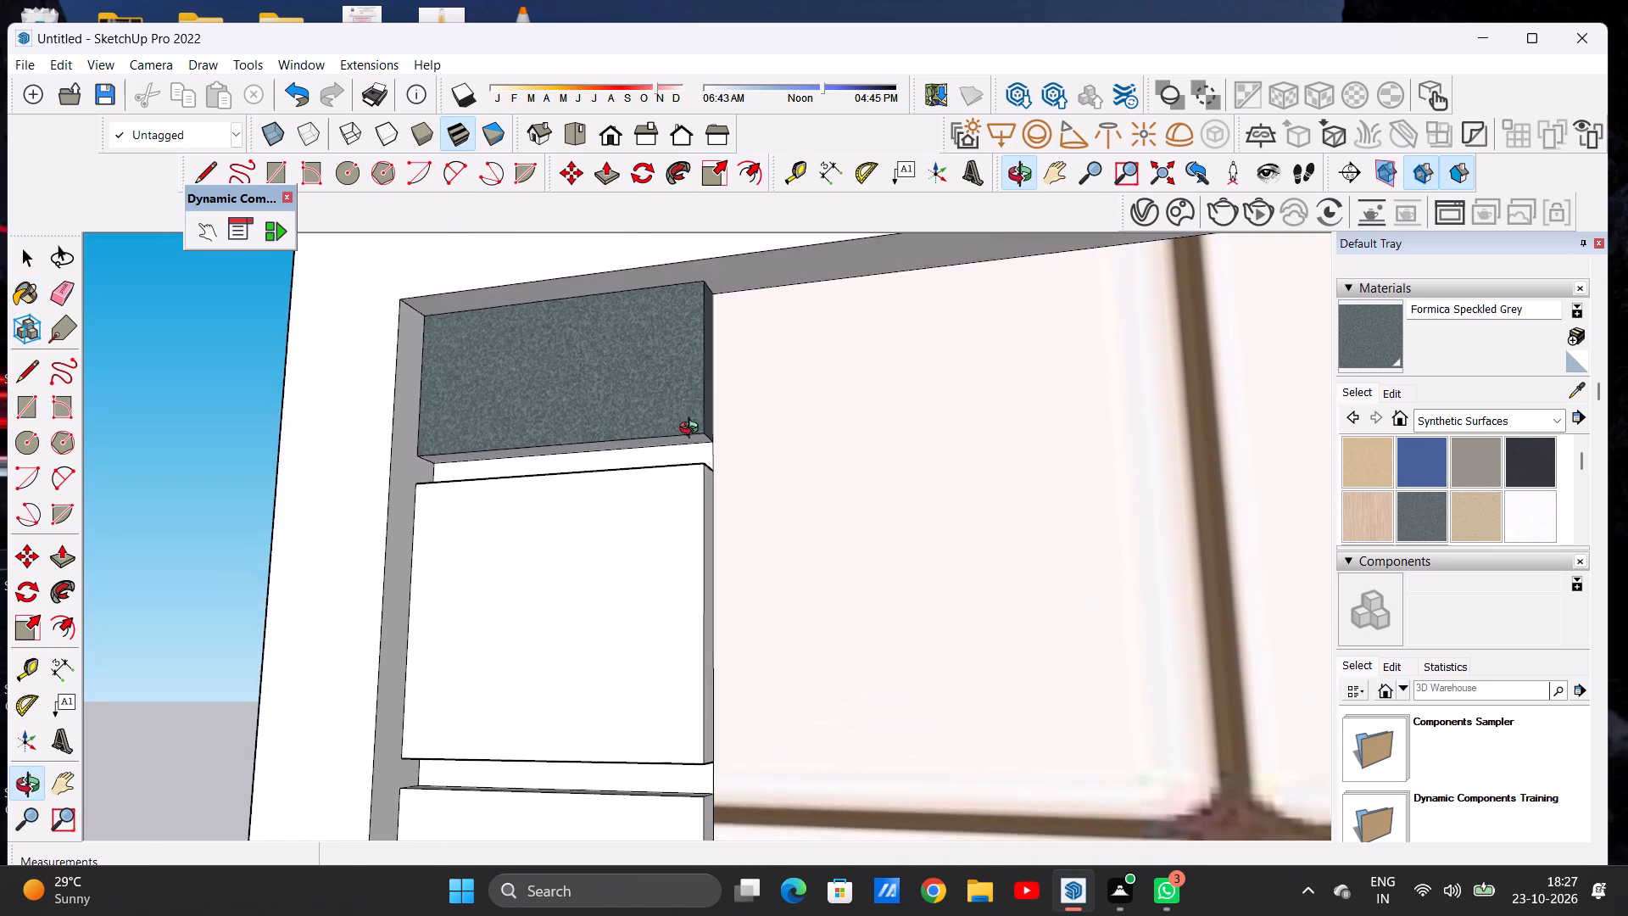
middle_click_drag(693, 430, 689, 391)
scroll(689, 399, "up", 13)
left_click(694, 415)
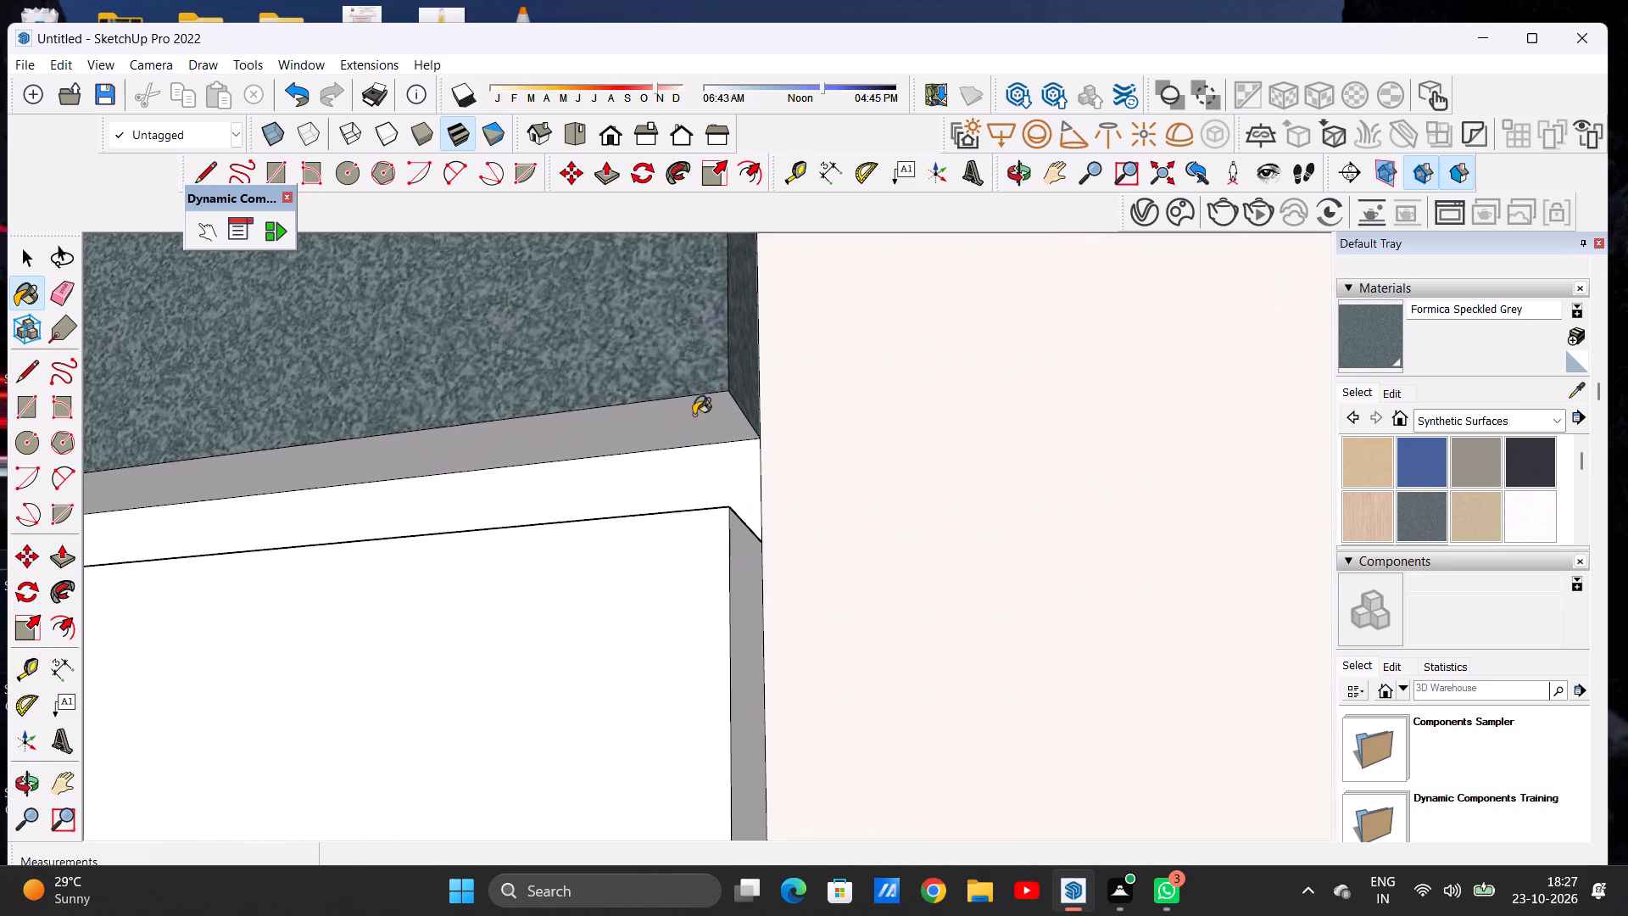
Paint the front, side and top faces of the second raised panel from the top with Formica Speckled Grey.
left_click(610, 627)
scroll(639, 604, "down", 12)
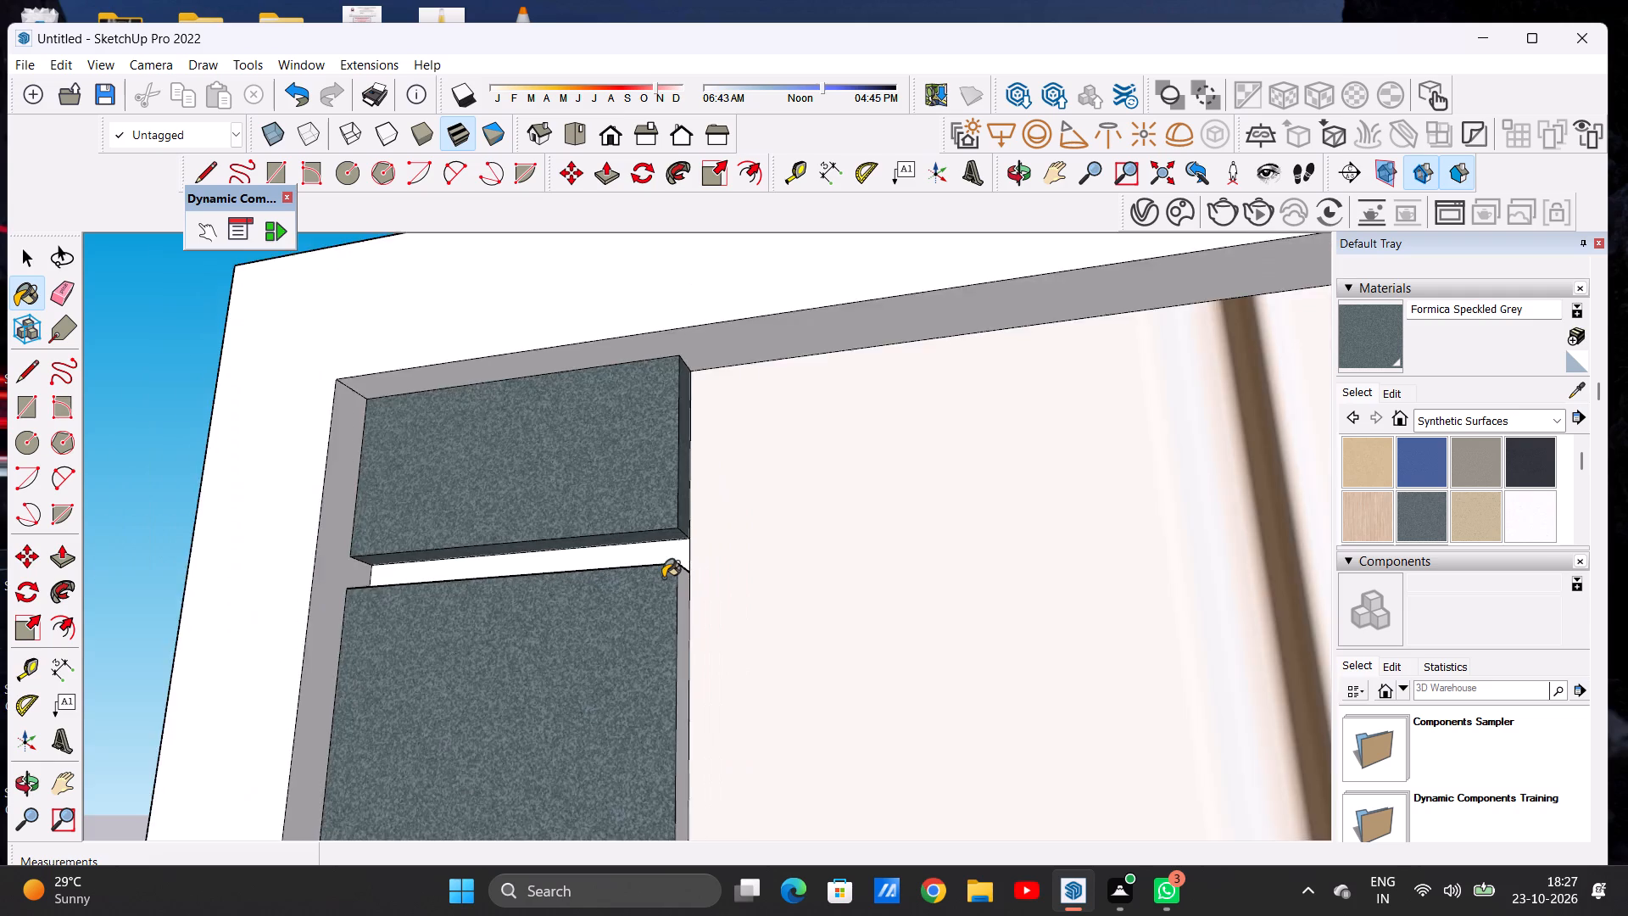
scroll(663, 578, "down", 14)
middle_click_drag(634, 567, 557, 635)
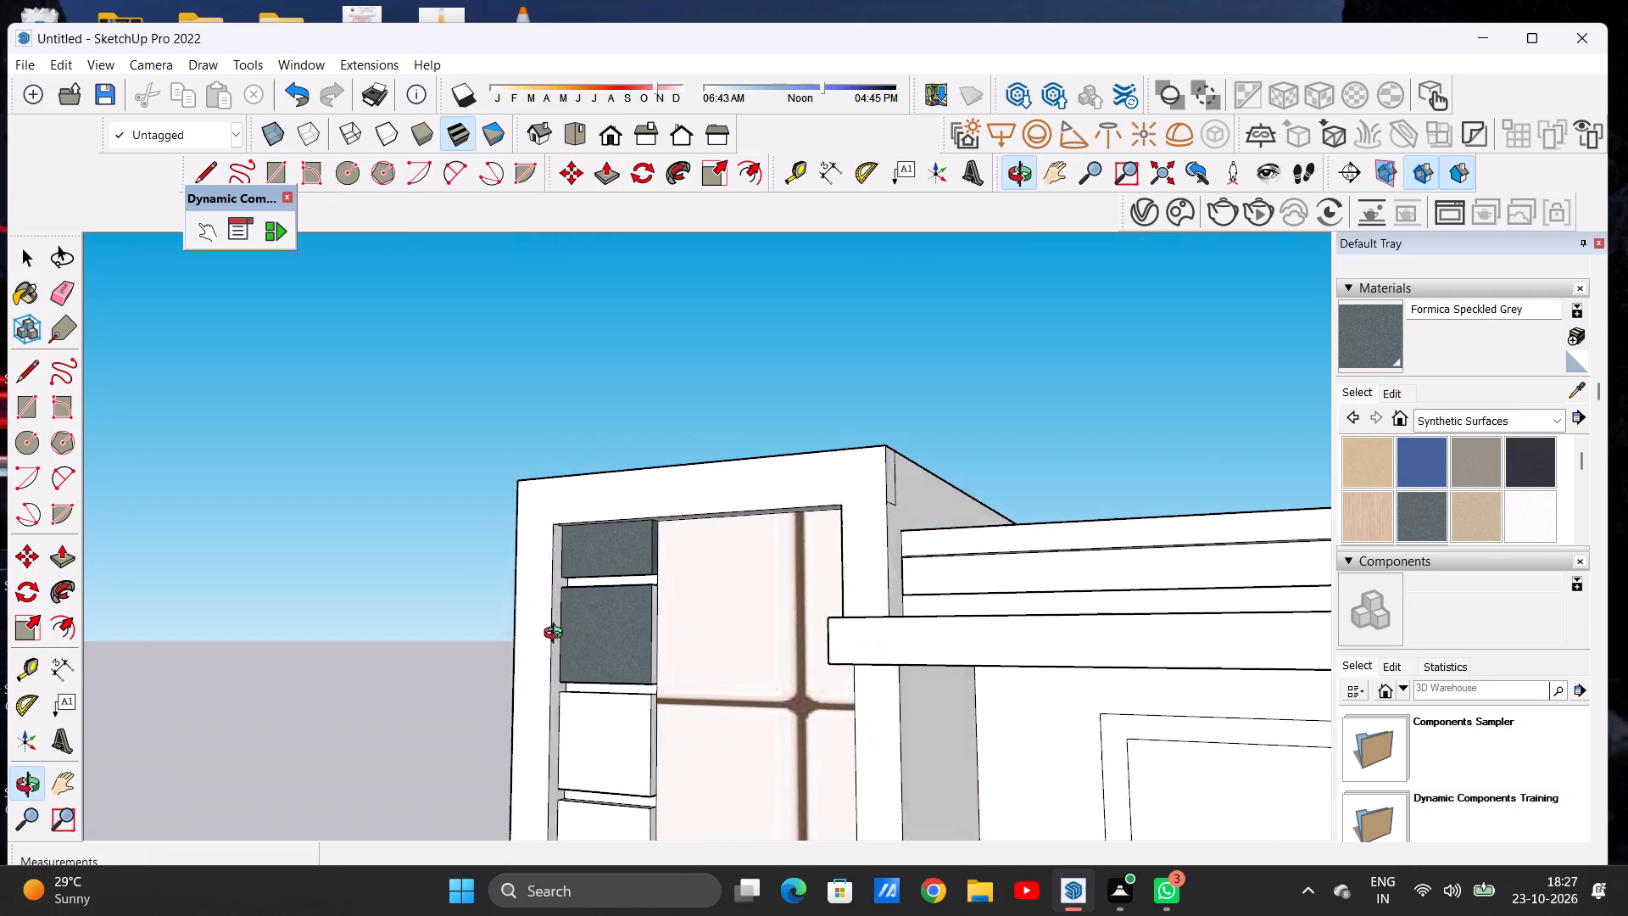
middle_click_drag(557, 635, 543, 640)
scroll(645, 575, "up", 13)
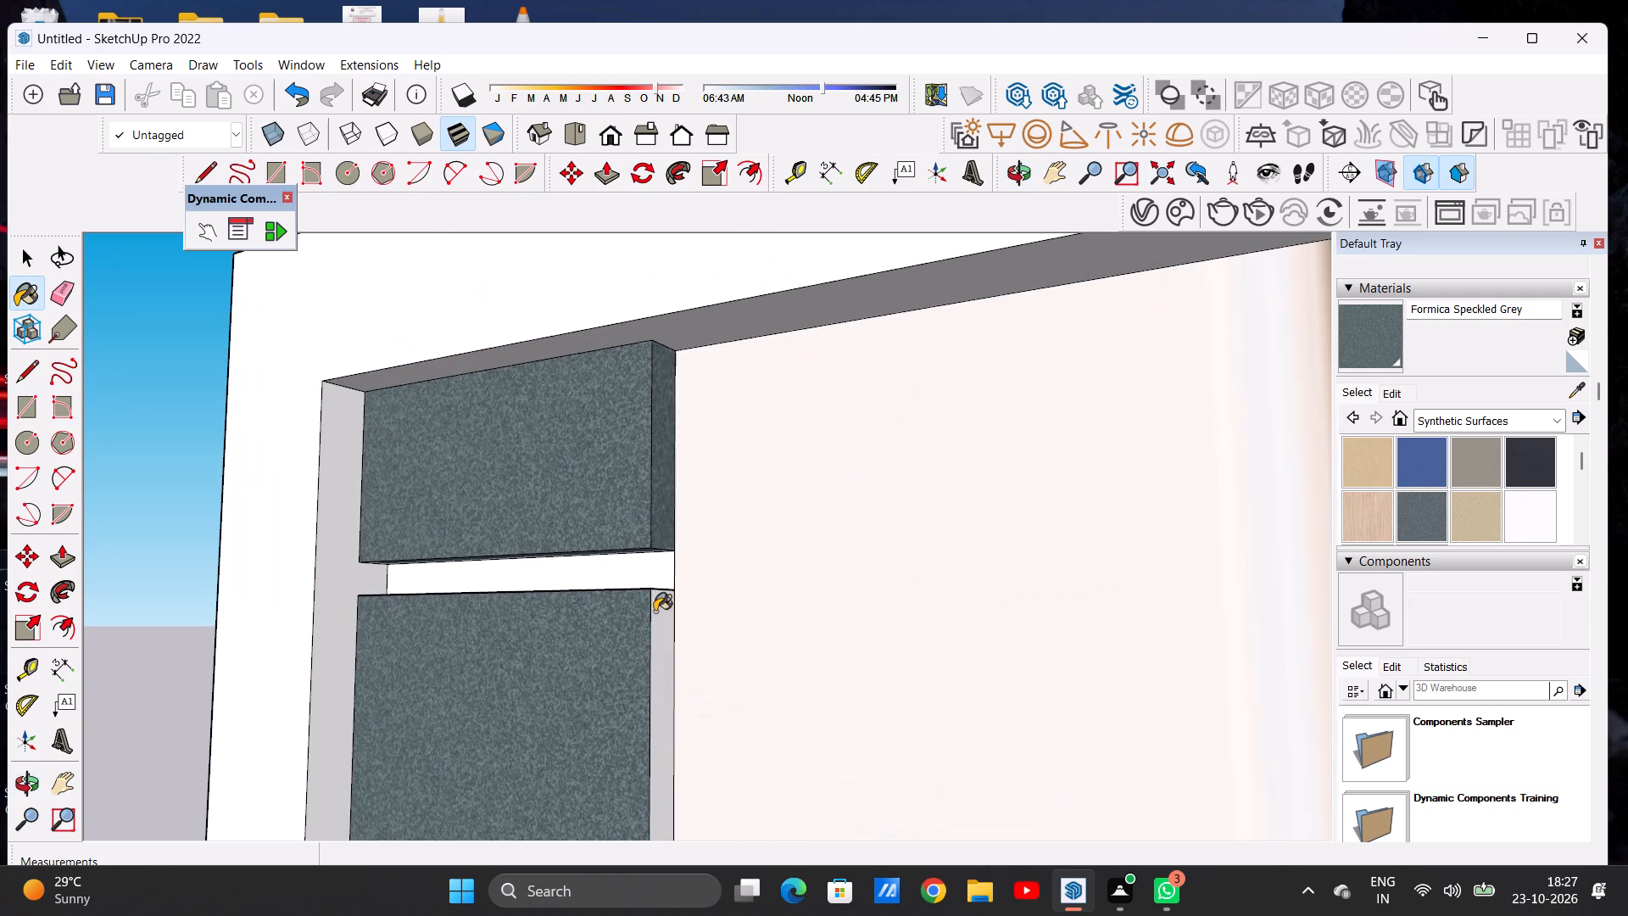
left_click(657, 613)
scroll(605, 529, "down", 6)
middle_click_drag(610, 528, 605, 628)
scroll(627, 594, "up", 2)
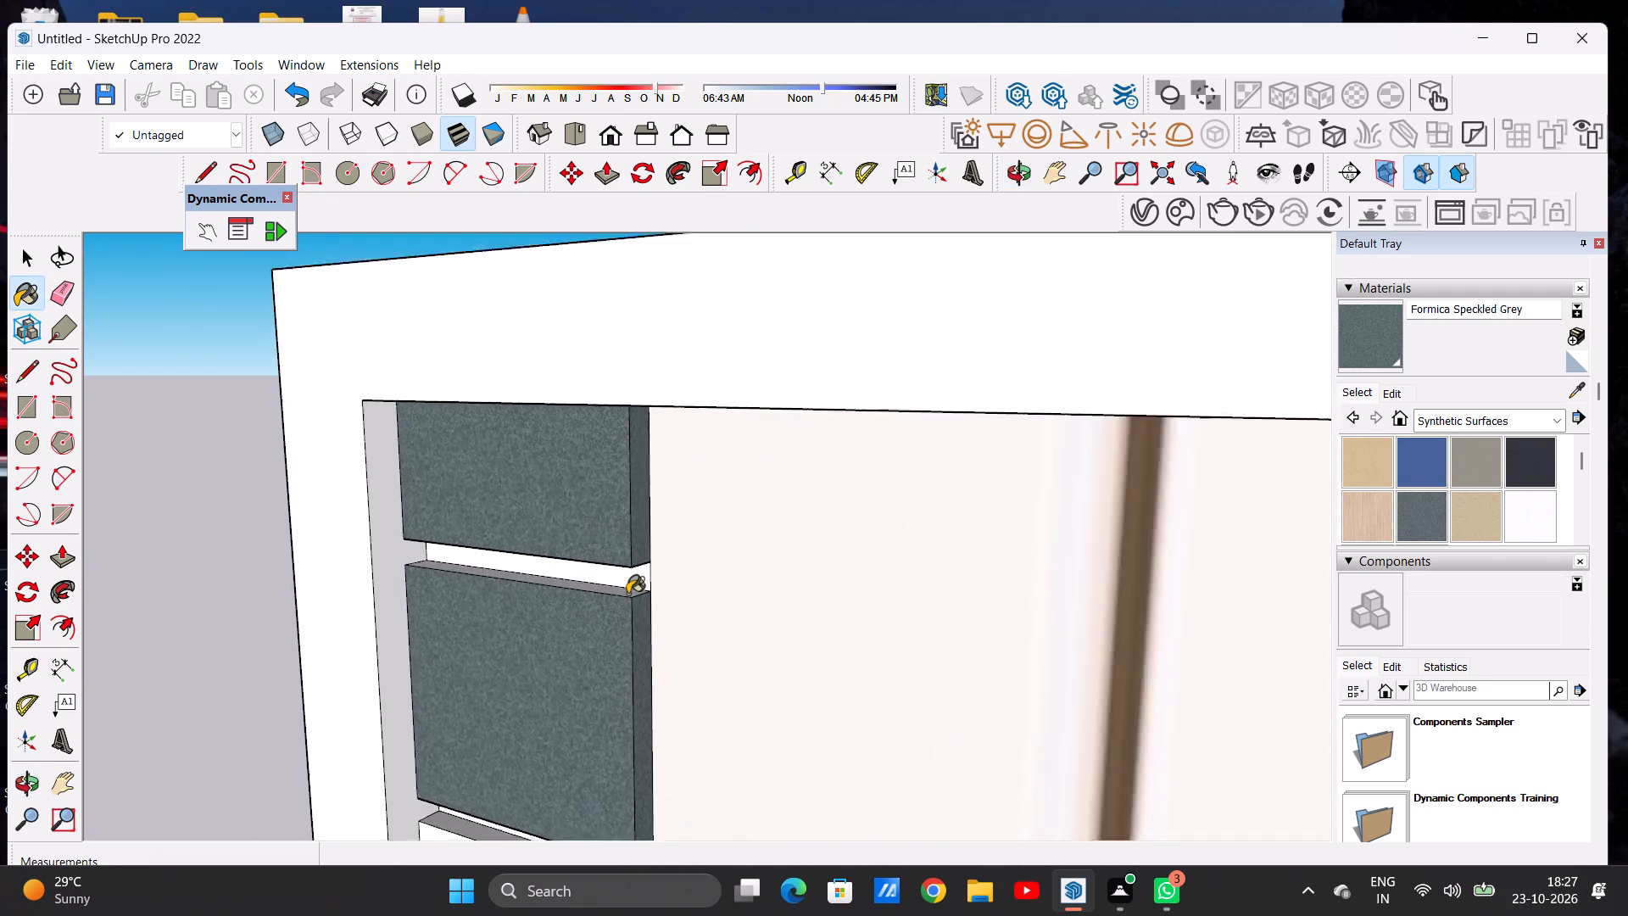
scroll(627, 594, "up", 11)
left_click(627, 594)
Paint the underside of the second raised panel with Formica Speckled Grey.
scroll(632, 589, "down", 1)
scroll(633, 589, "up", 1)
scroll(633, 586, "down", 12)
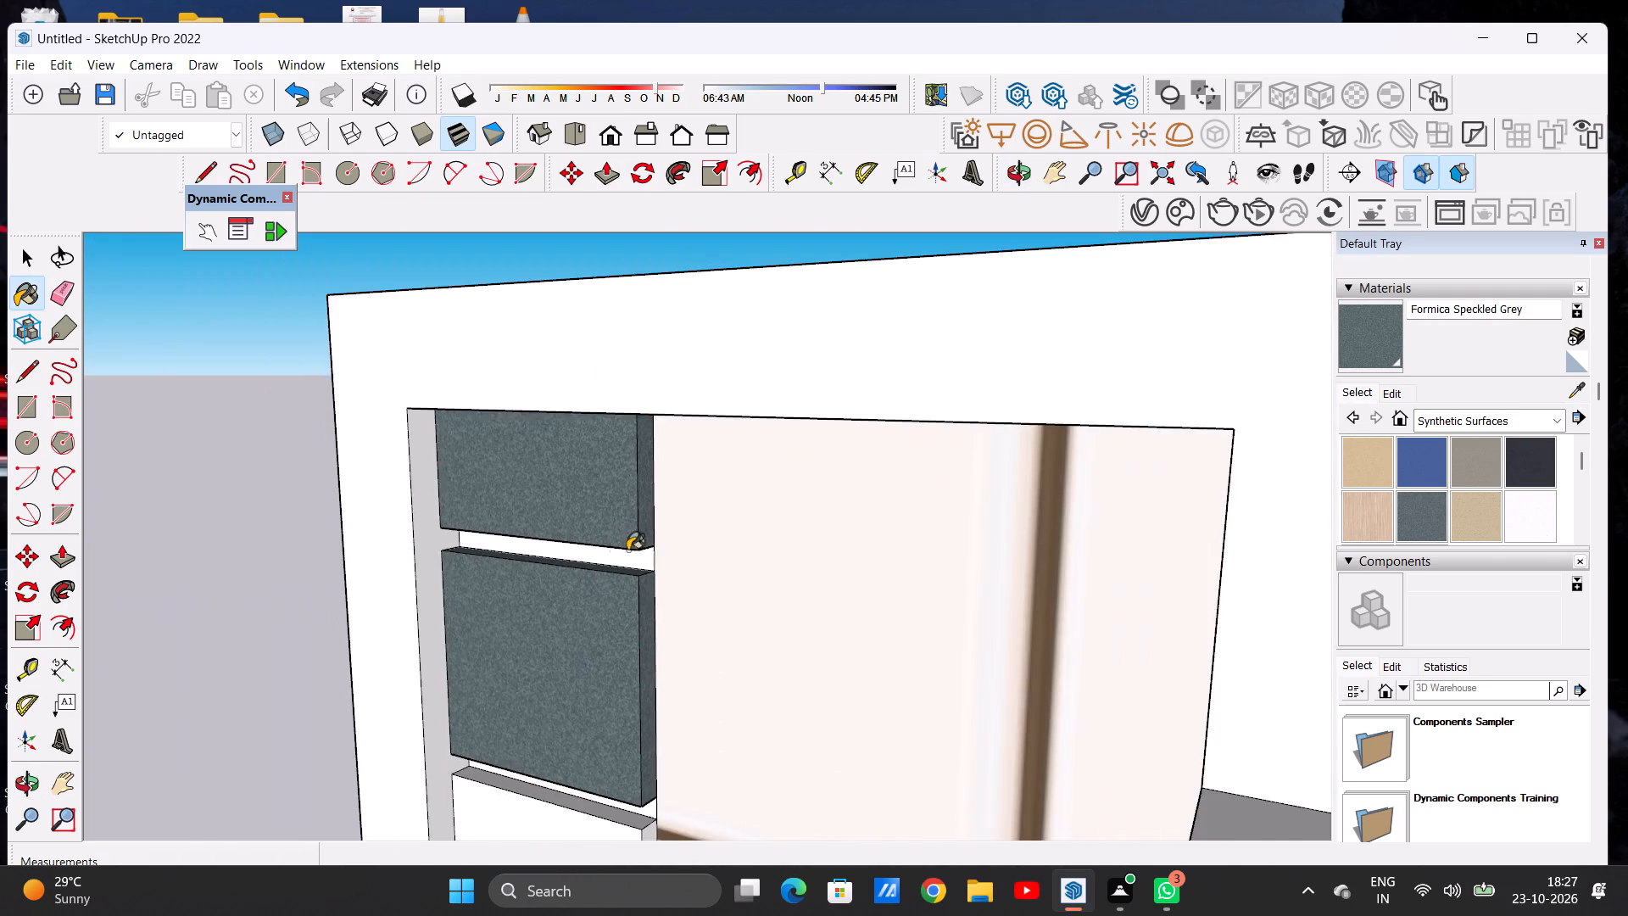
scroll(627, 550, "down", 7)
middle_click_drag(565, 678, 639, 466)
scroll(637, 643, "up", 6)
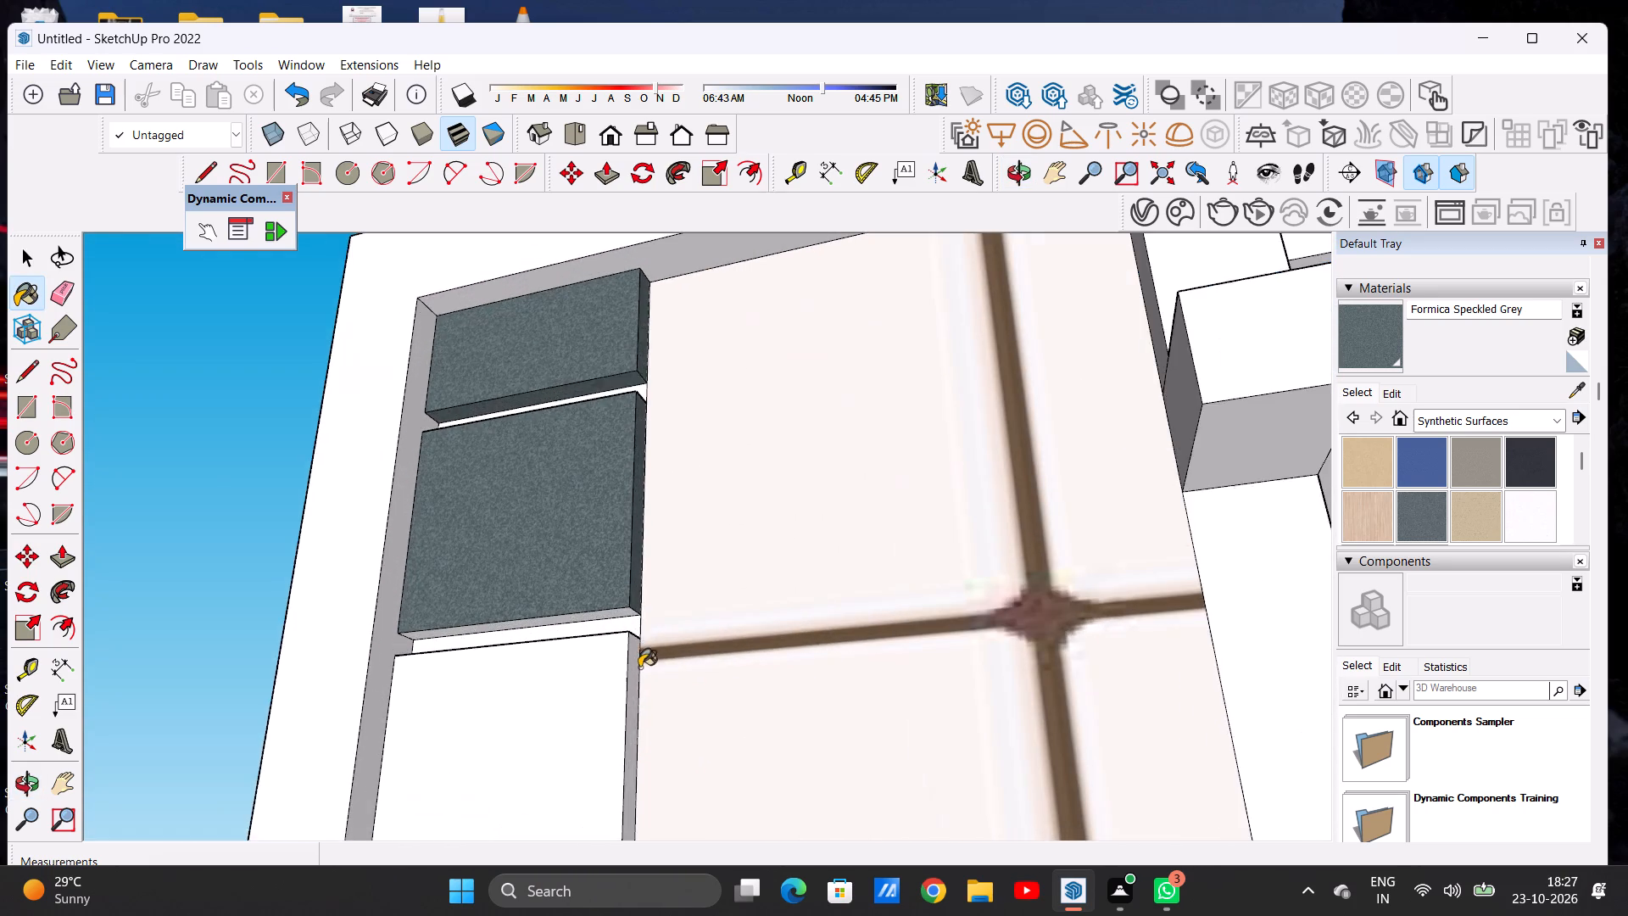
scroll(633, 640, "up", 13)
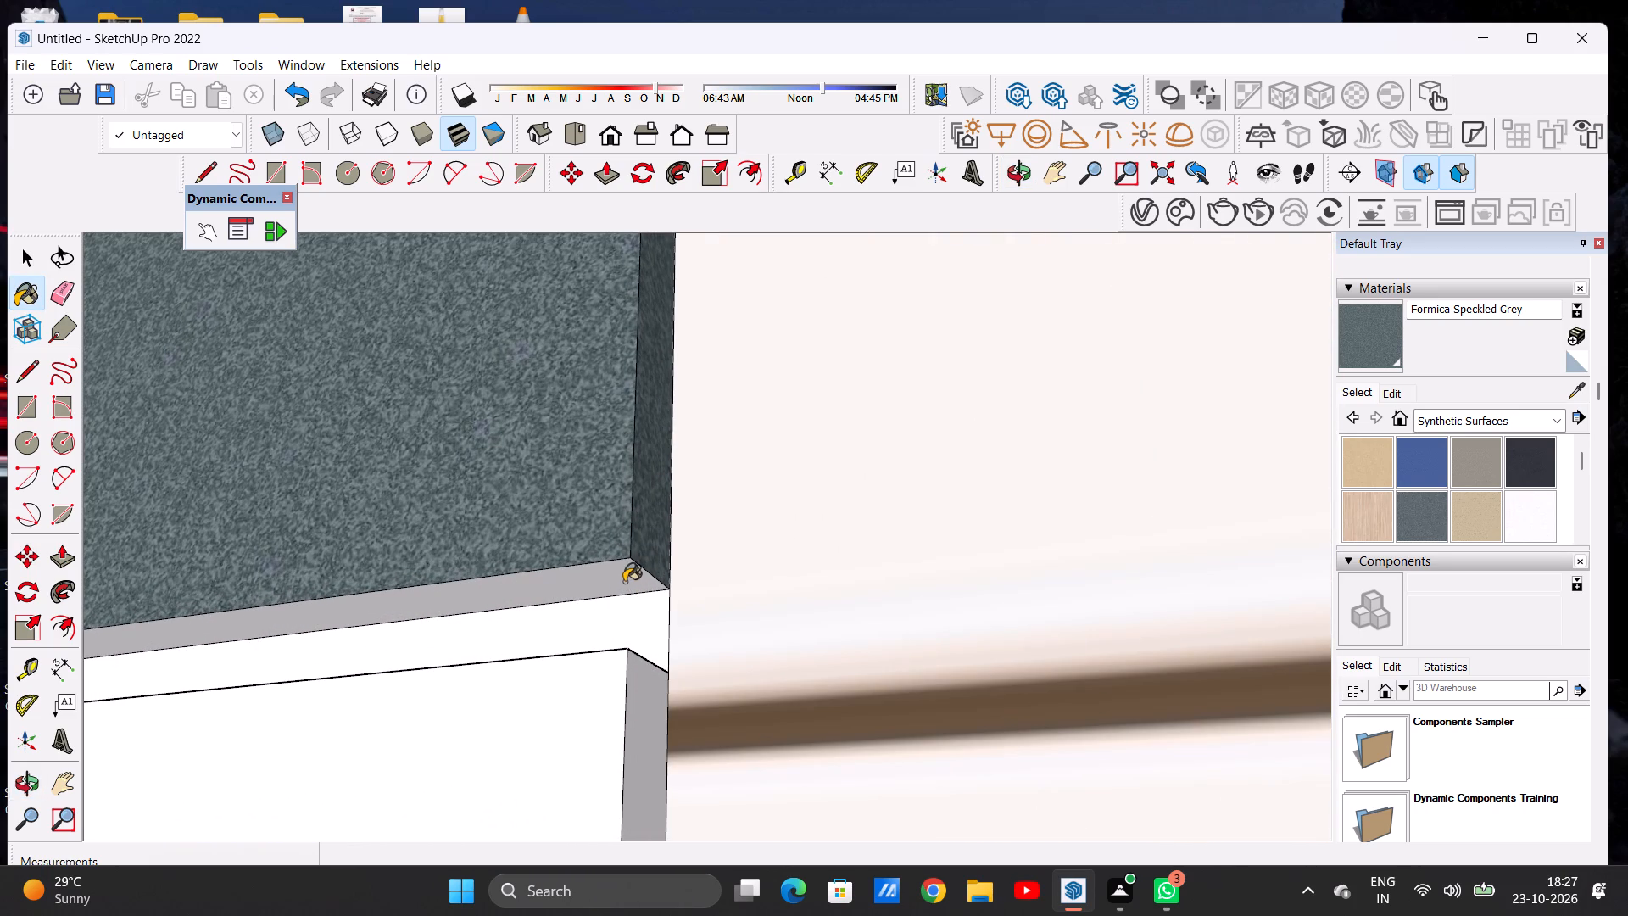
left_click(624, 582)
Paint the front, top and side faces of the third raised panel from the top with Formica Speckled Grey.
scroll(623, 601, "down", 20)
scroll(623, 601, "down", 7)
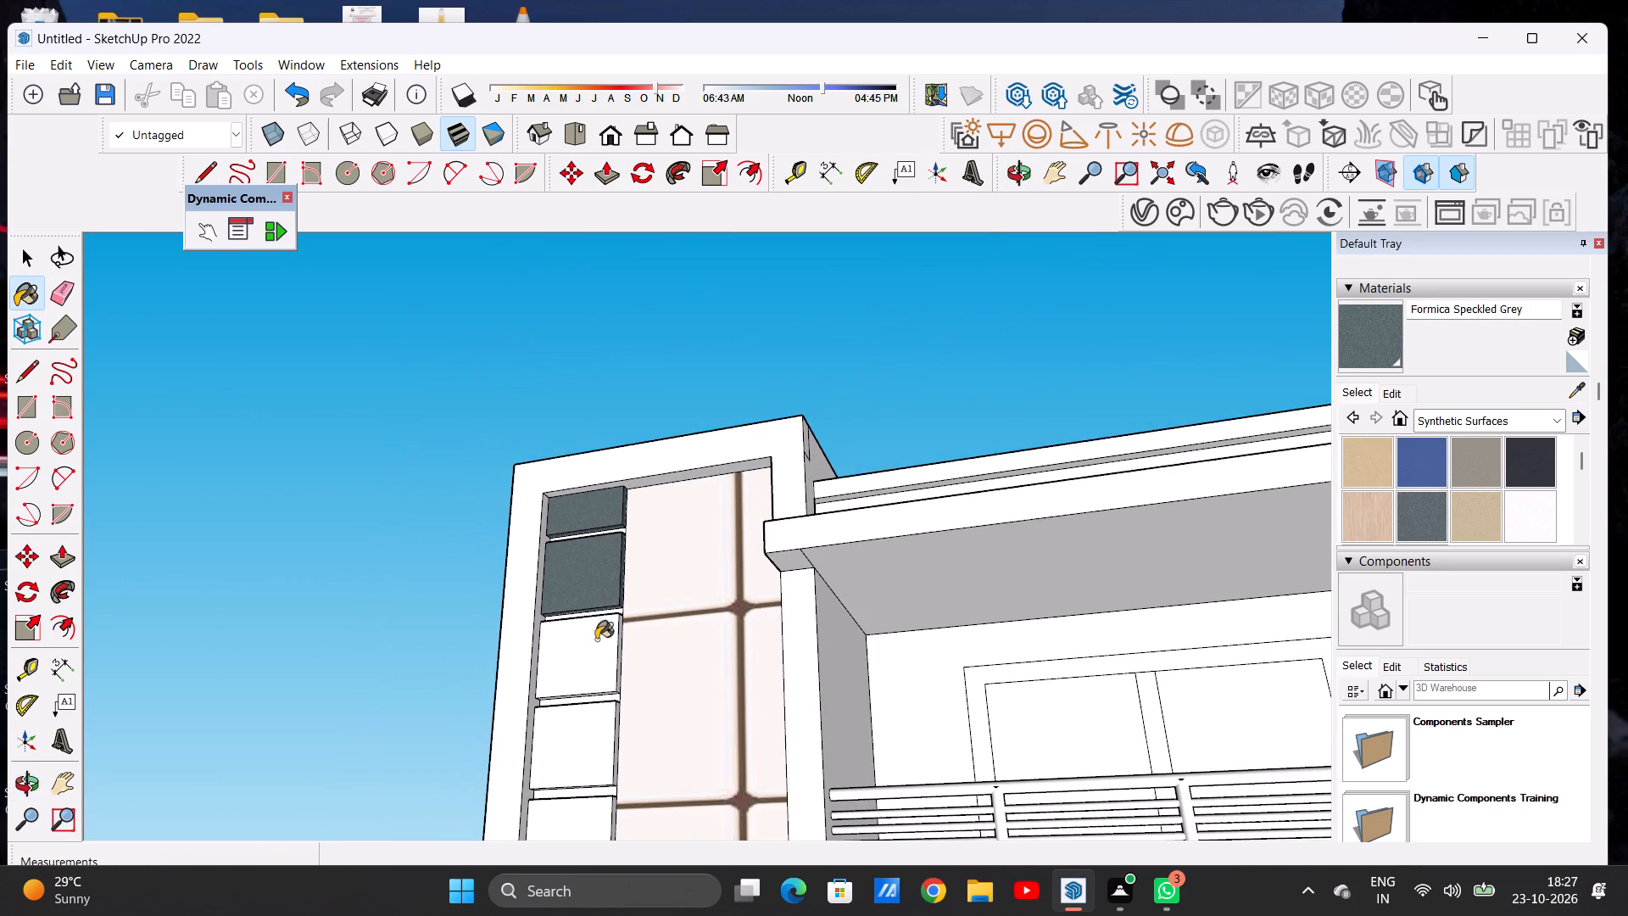
middle_click_drag(597, 667, 616, 830)
scroll(610, 622, "up", 8)
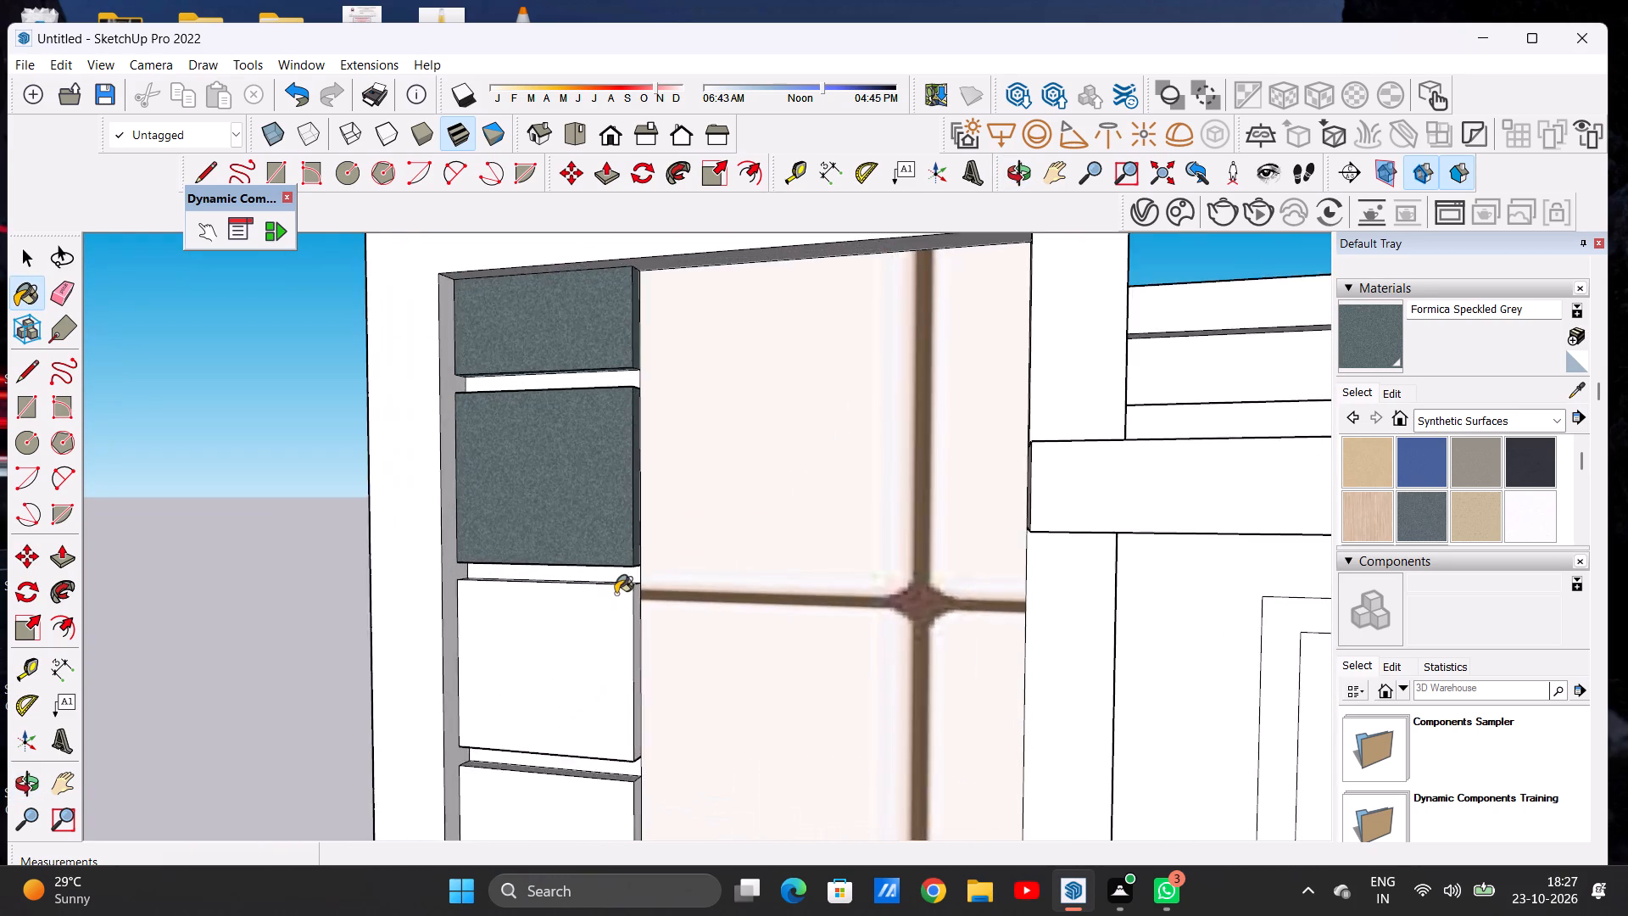
scroll(616, 594, "up", 7)
left_click(616, 594)
middle_click_drag(638, 574, 566, 649)
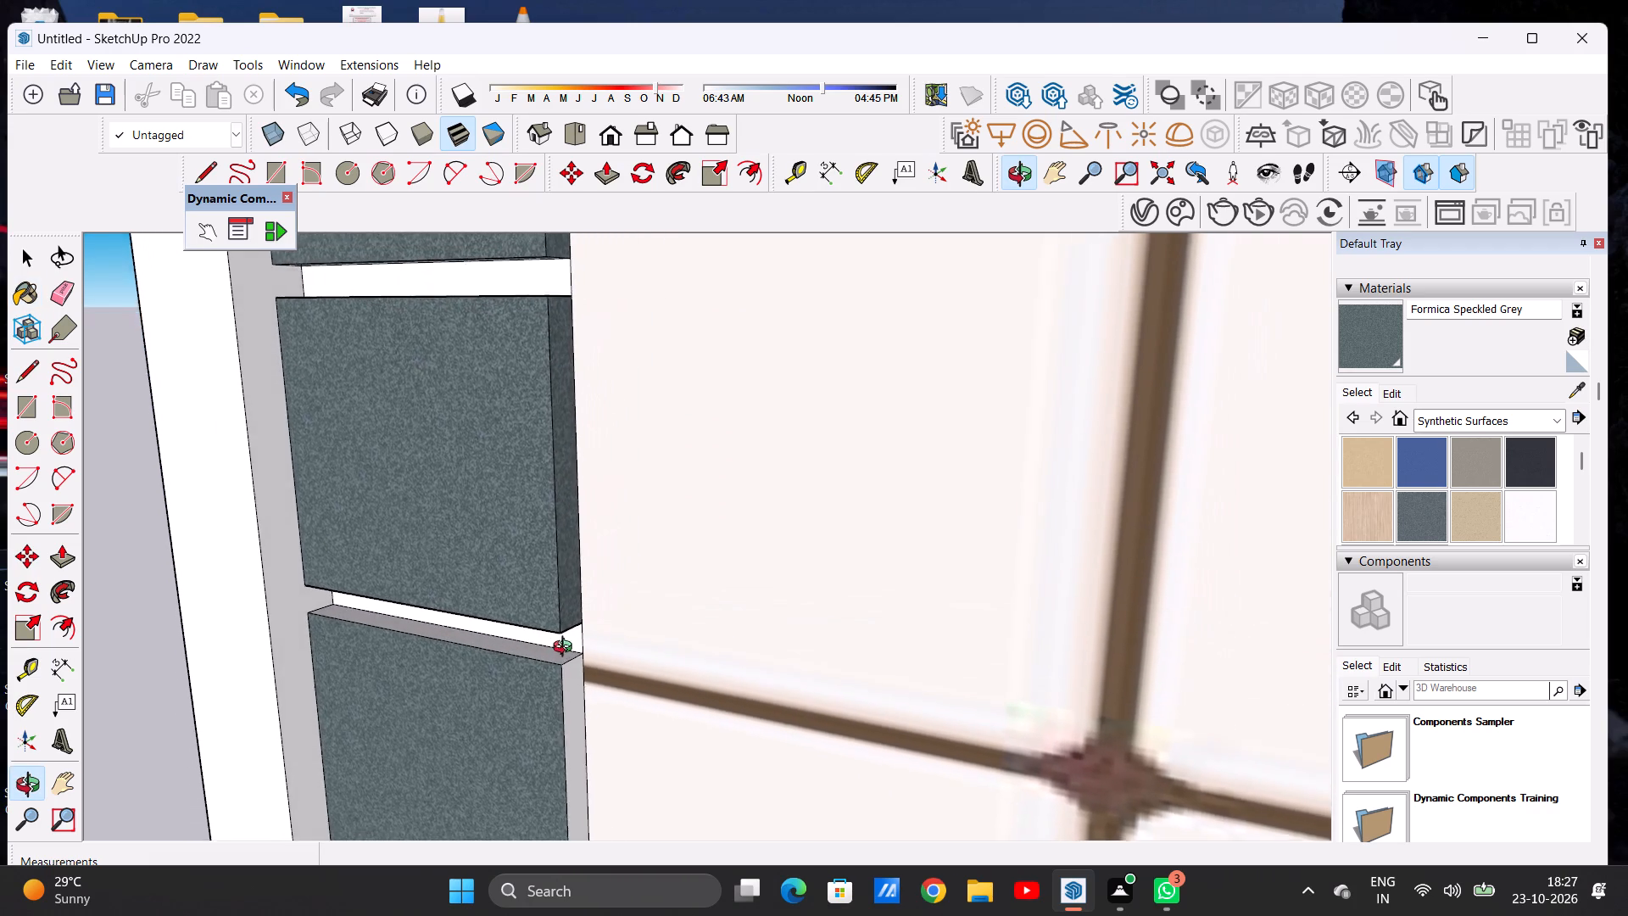
middle_click_drag(566, 649, 556, 651)
scroll(554, 657, "up", 7)
left_click(545, 657)
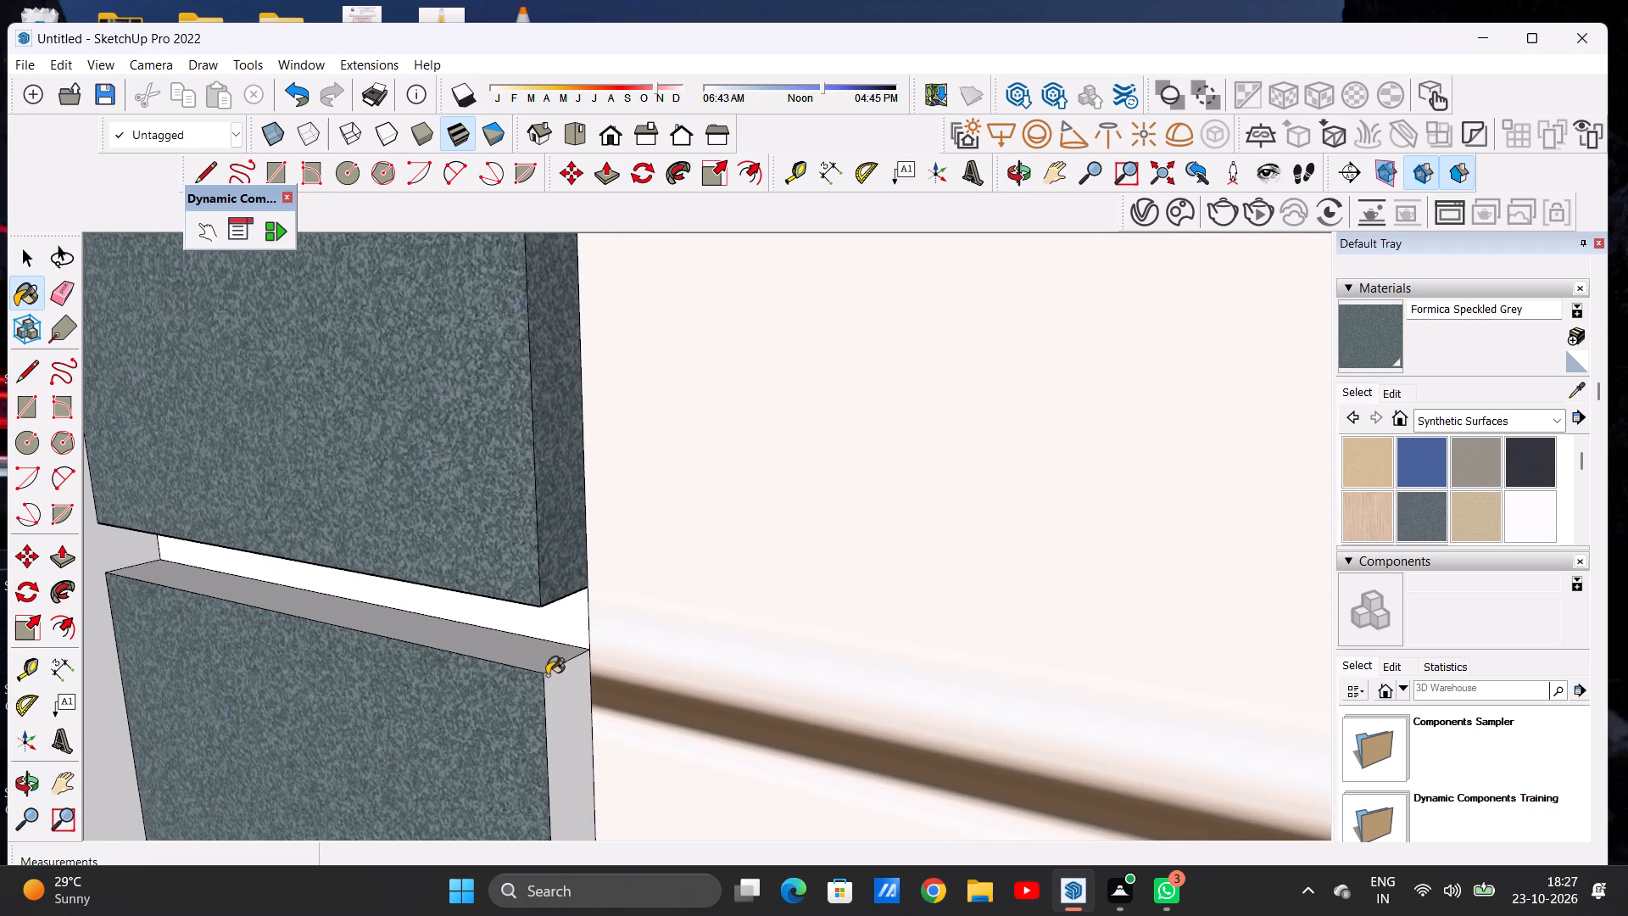
left_click(545, 684)
left_click(569, 686)
Paint the underside of the third raised panel with Formica Speckled Grey.
scroll(646, 632, "down", 3)
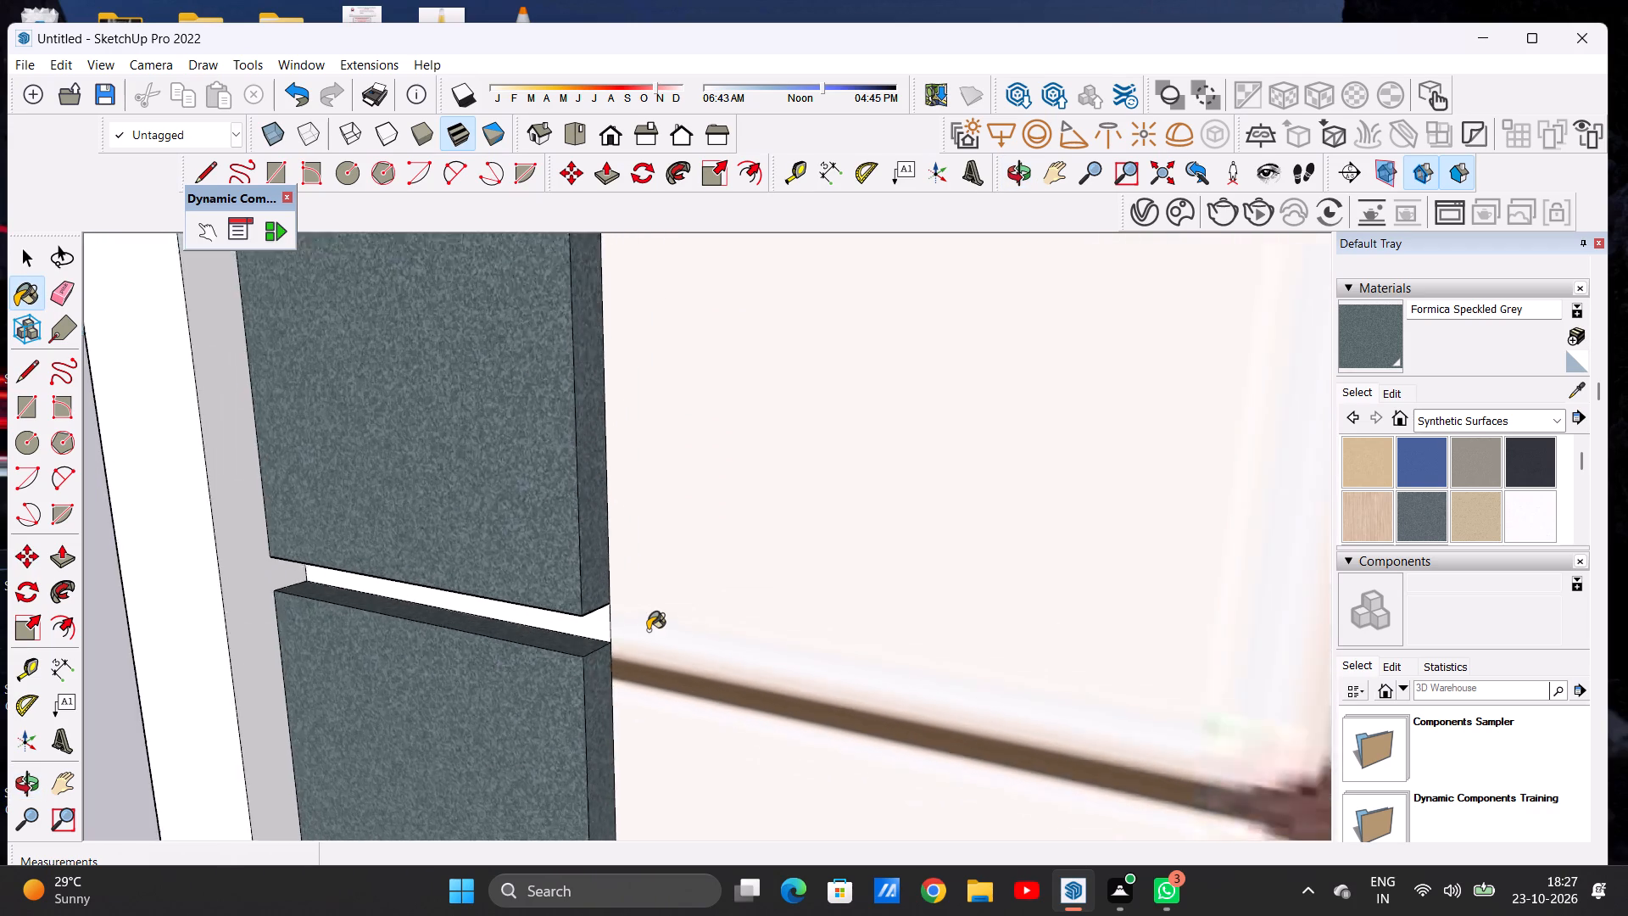
scroll(648, 630, "down", 17)
scroll(591, 729, "up", 7)
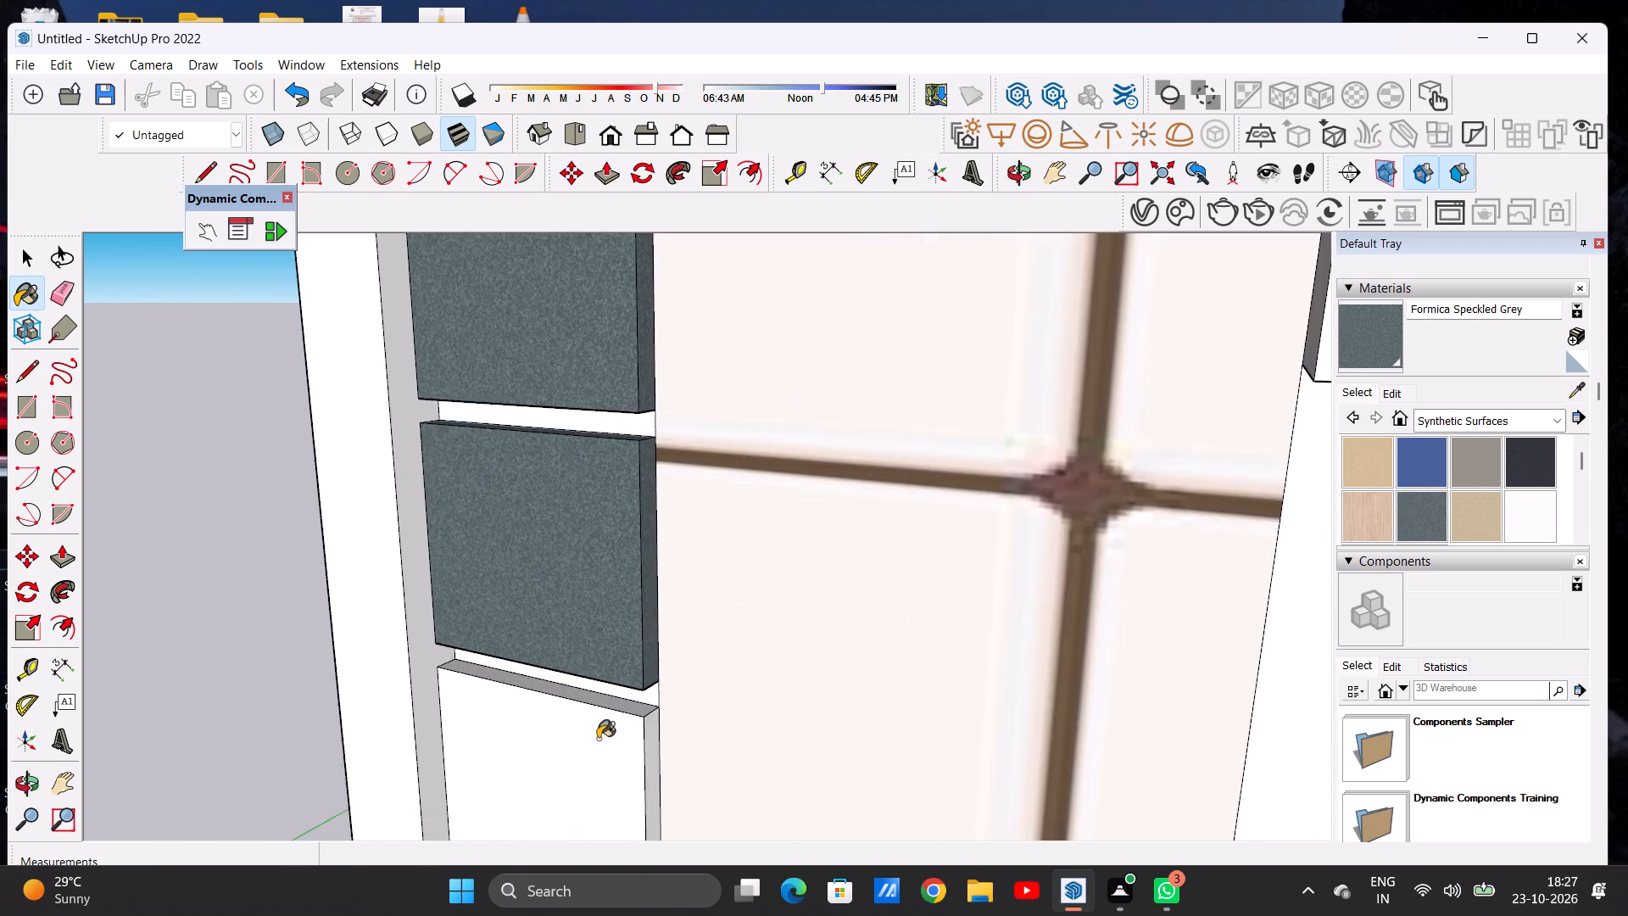
scroll(598, 739, "up", 7)
middle_click_drag(636, 707, 677, 468)
scroll(684, 541, "up", 1)
scroll(684, 541, "down", 1)
scroll(684, 541, "up", 9)
left_click(684, 537)
Paint the side, front and top faces of the fourth raised panel from the top with Formica Speckled Grey.
scroll(687, 567, "down", 7)
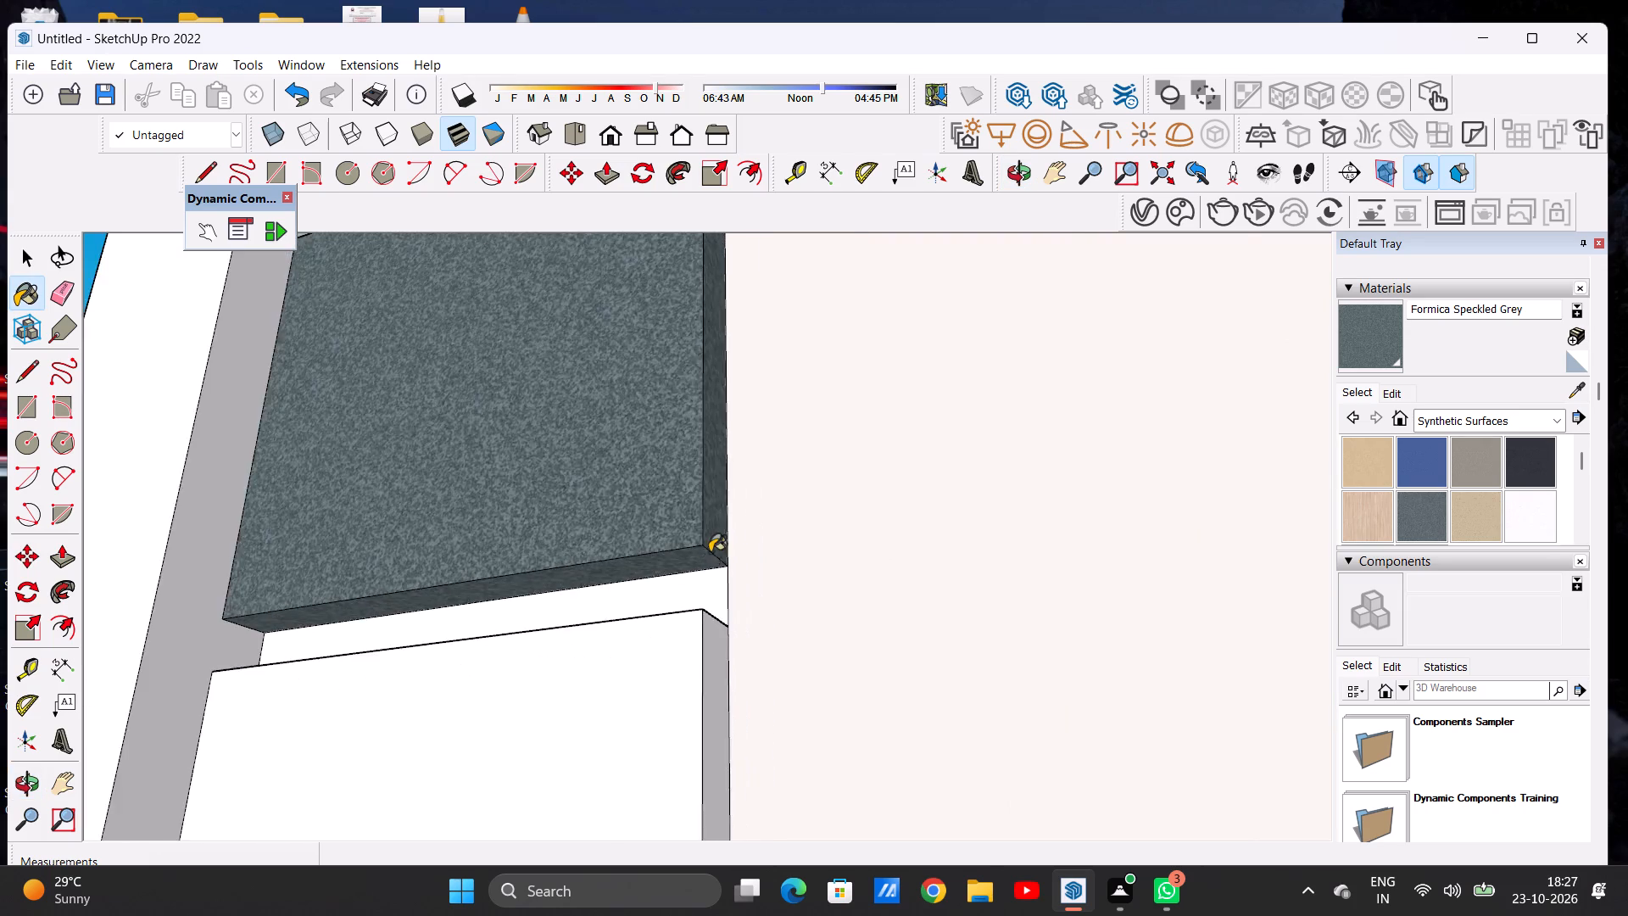
scroll(710, 552, "down", 20)
scroll(710, 552, "down", 4)
middle_click_drag(679, 565, 686, 641)
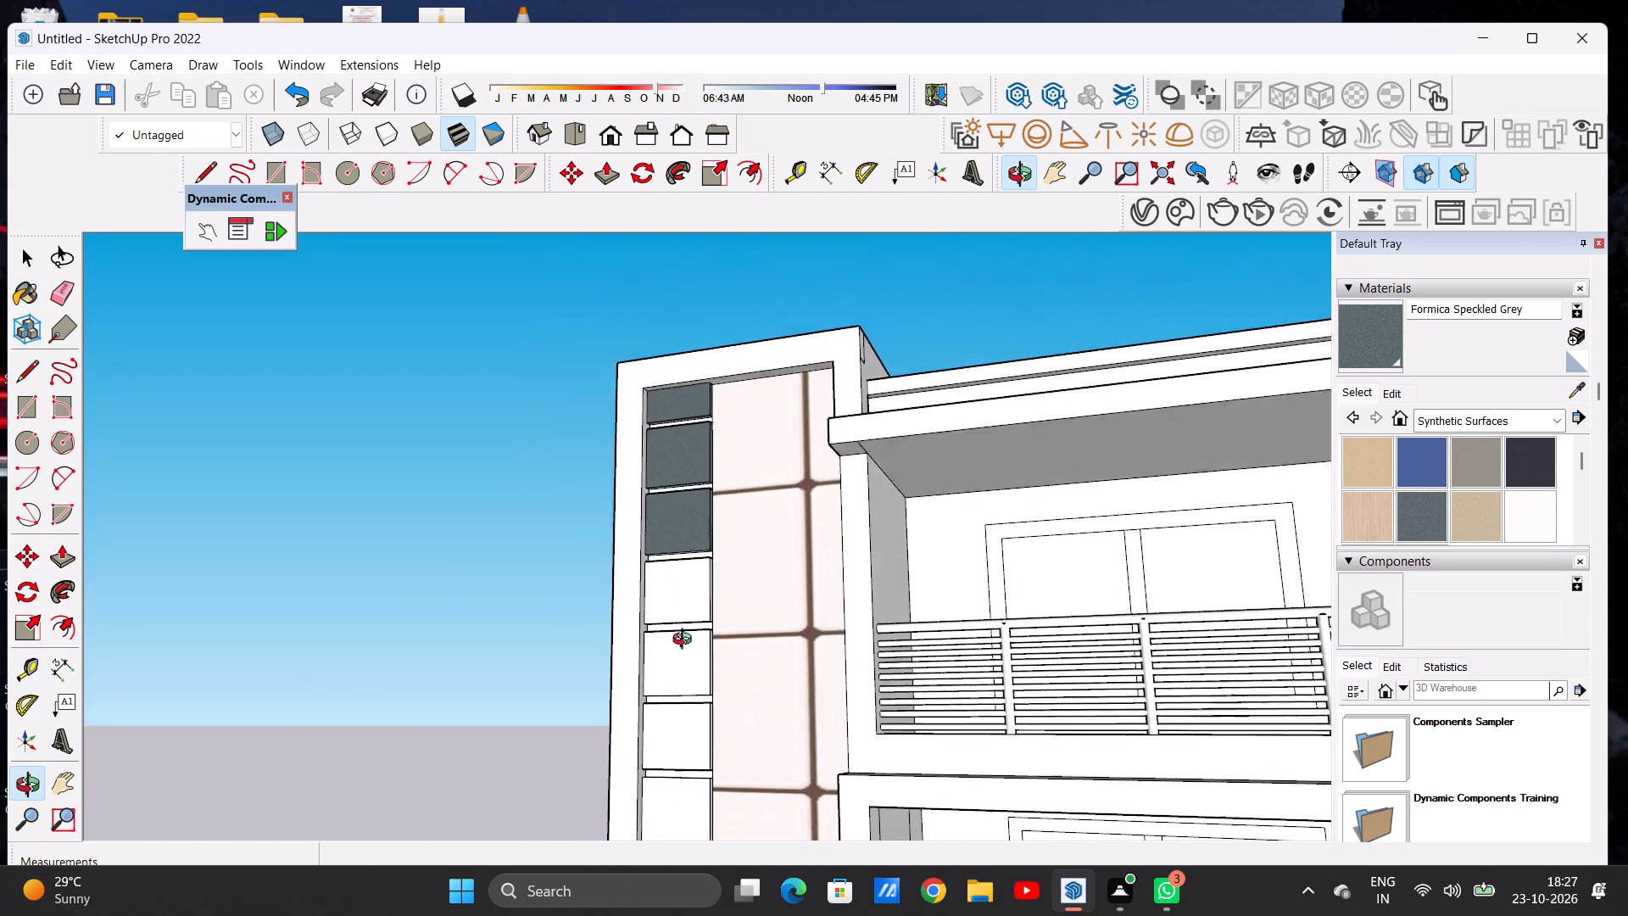
middle_click_drag(686, 641, 603, 723)
scroll(722, 549, "up", 10)
scroll(703, 553, "down", 1)
scroll(703, 553, "up", 3)
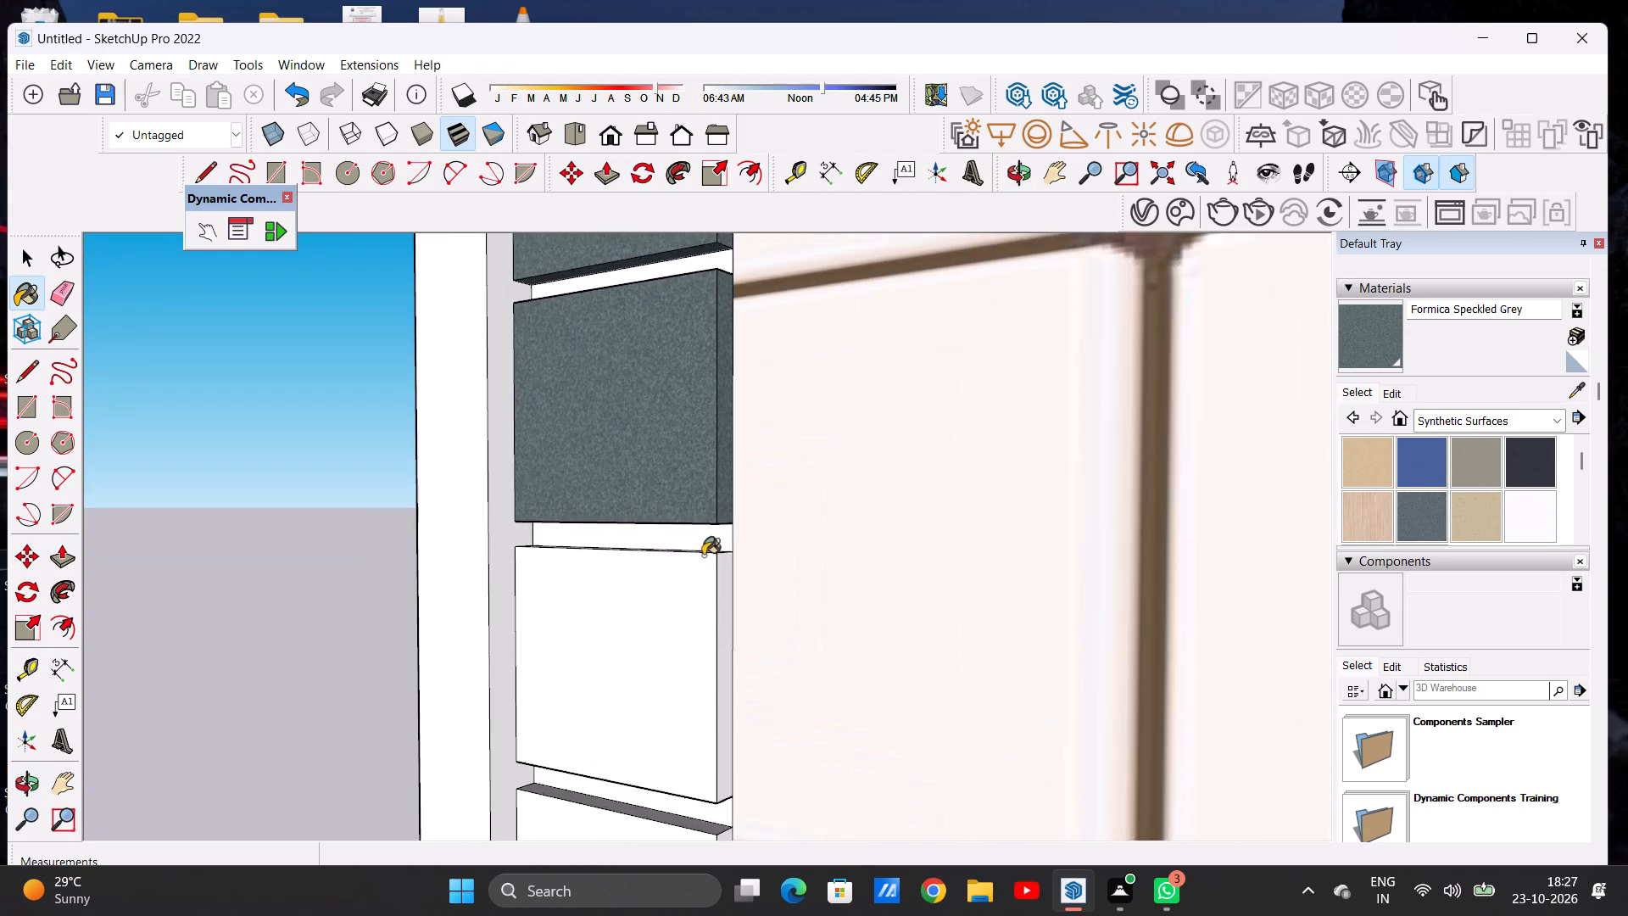
scroll(703, 556, "up", 14)
left_click(695, 554)
left_click(713, 591)
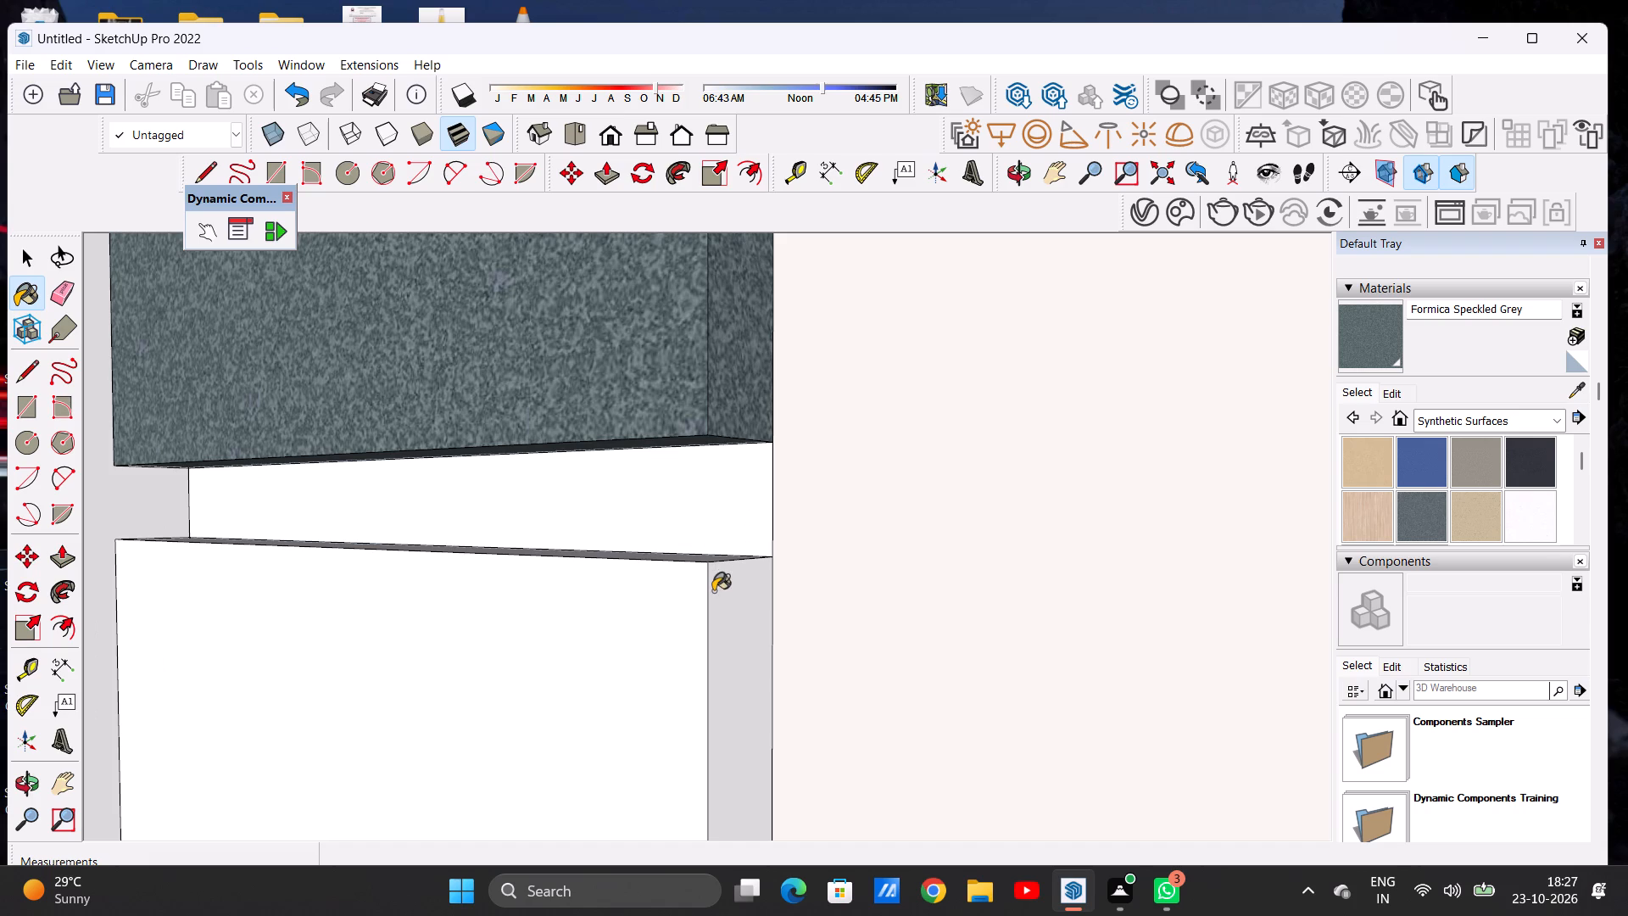
left_click(681, 592)
middle_click_drag(701, 589, 703, 632)
left_click(704, 602)
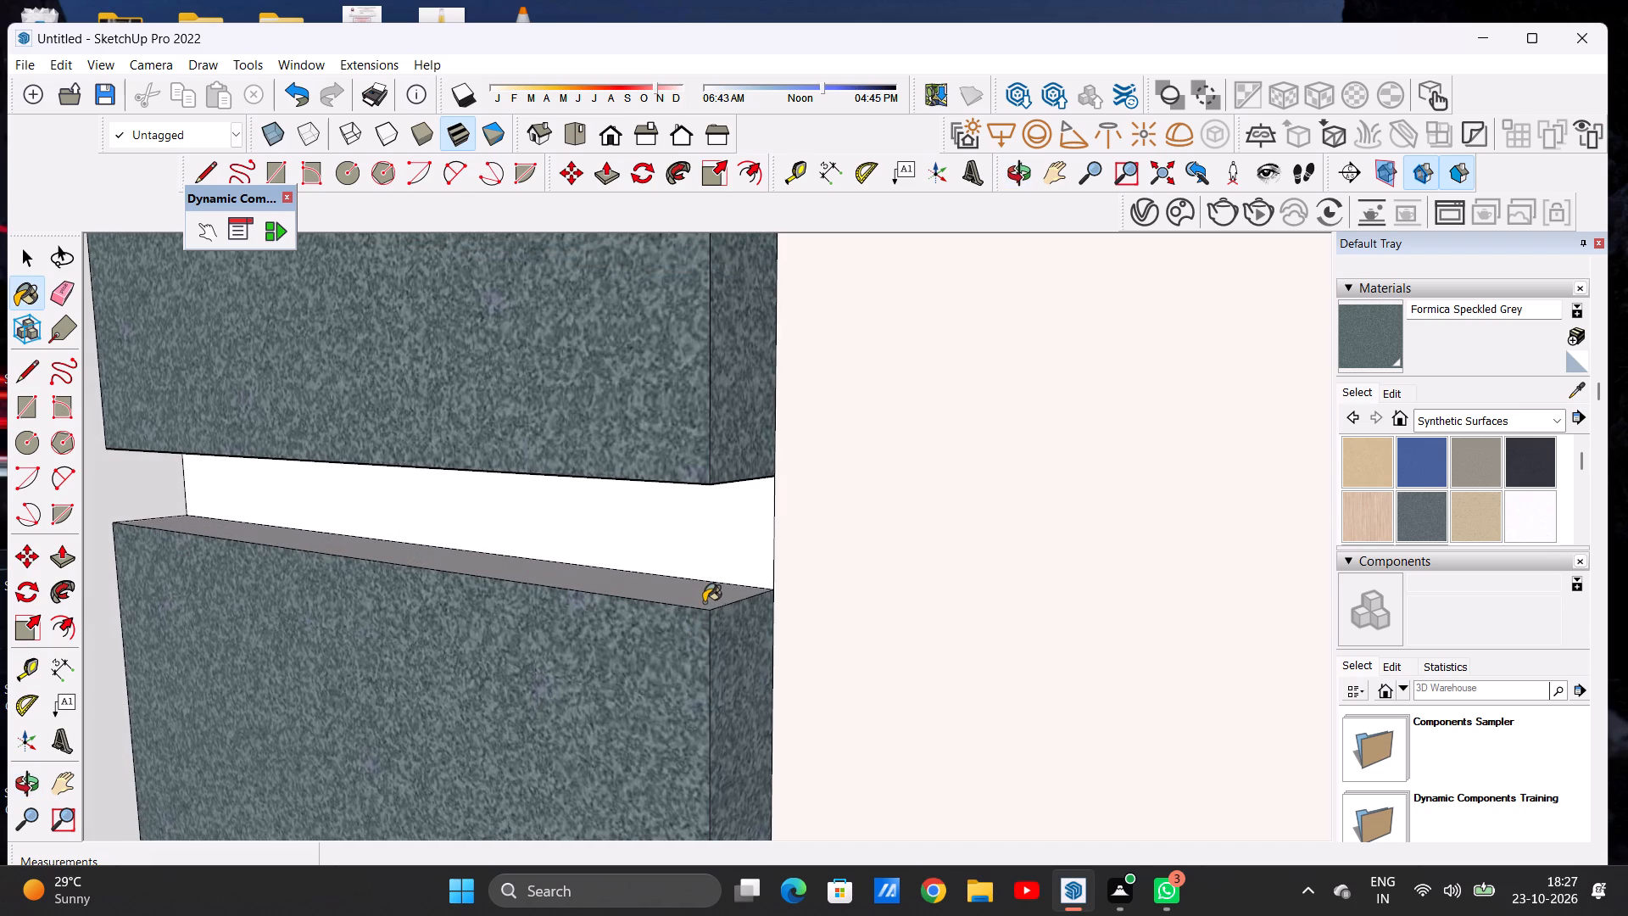
Paint the underside of the fourth raised panel with Formica Speckled Grey.
scroll(694, 609, "down", 20)
scroll(709, 751, "up", 6)
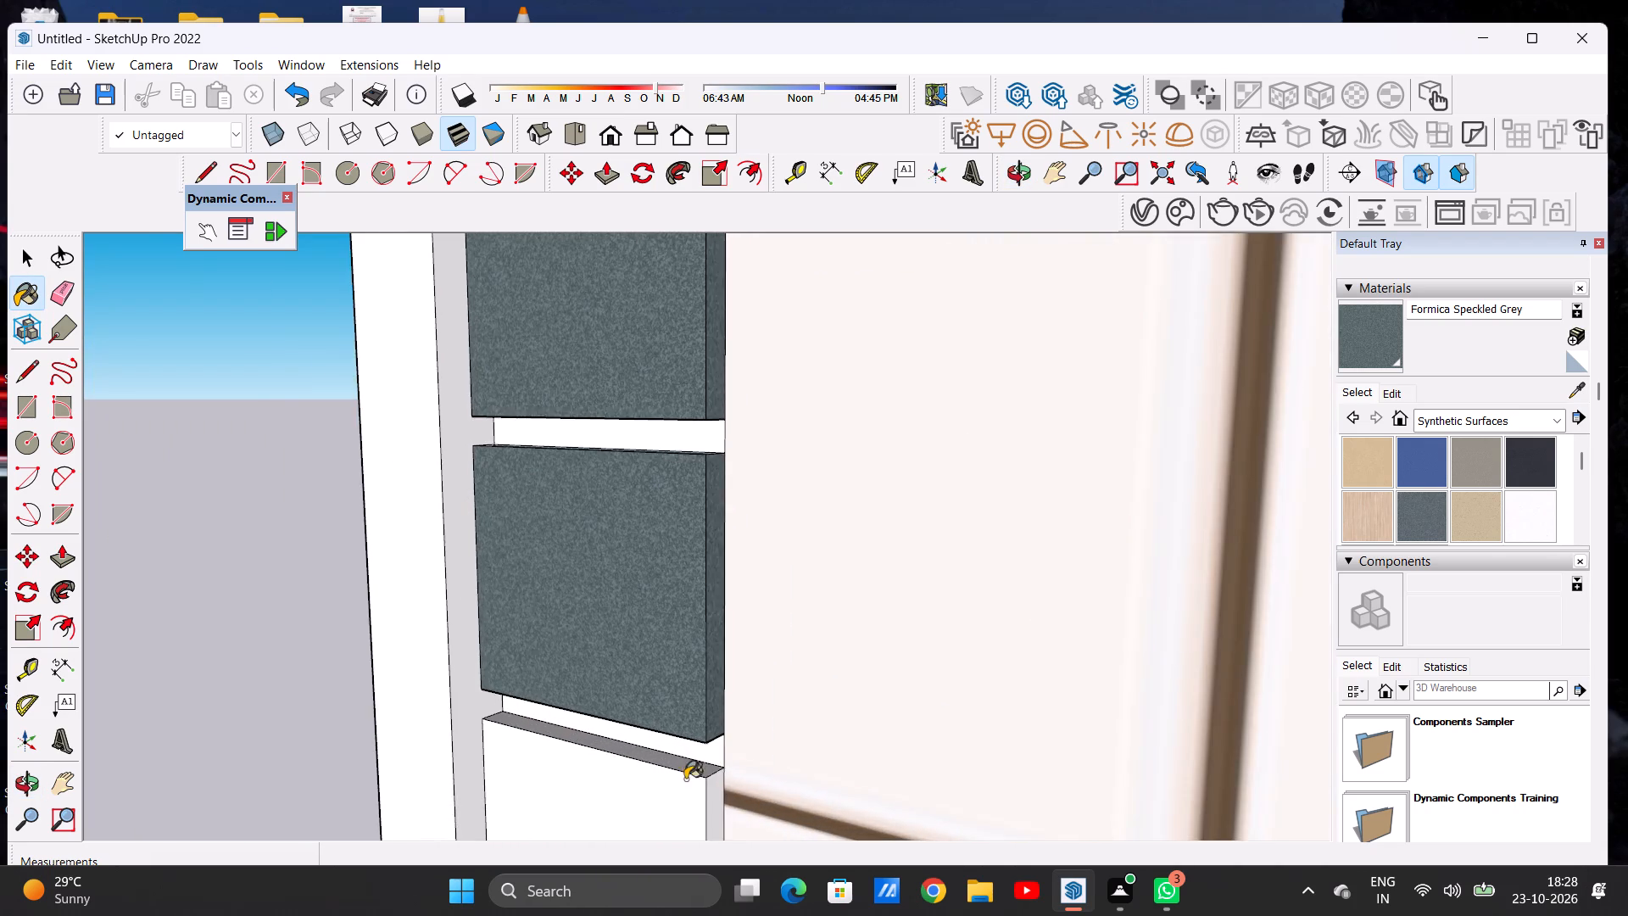
middle_click_drag(695, 735, 716, 483)
scroll(716, 483, "up", 1)
scroll(728, 678, "up", 6)
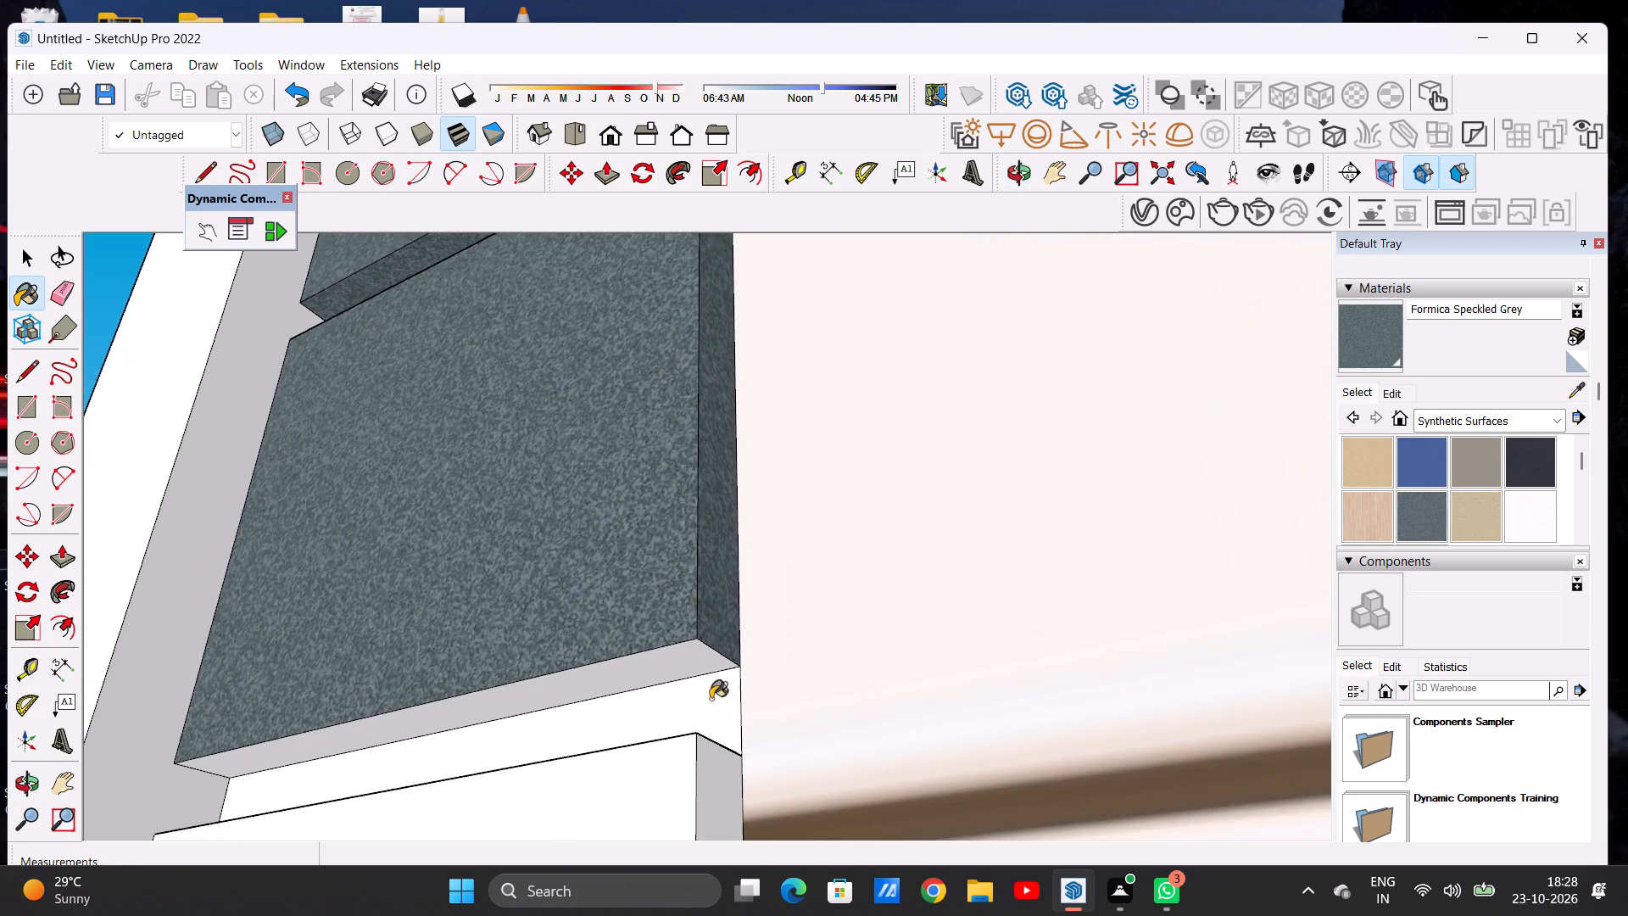
scroll(711, 686, "up", 7)
left_click(686, 654)
Paint the front, side and top faces of the fifth raised panel from the top with Formica Speckled Grey.
scroll(712, 662, "down", 20)
scroll(712, 662, "down", 4)
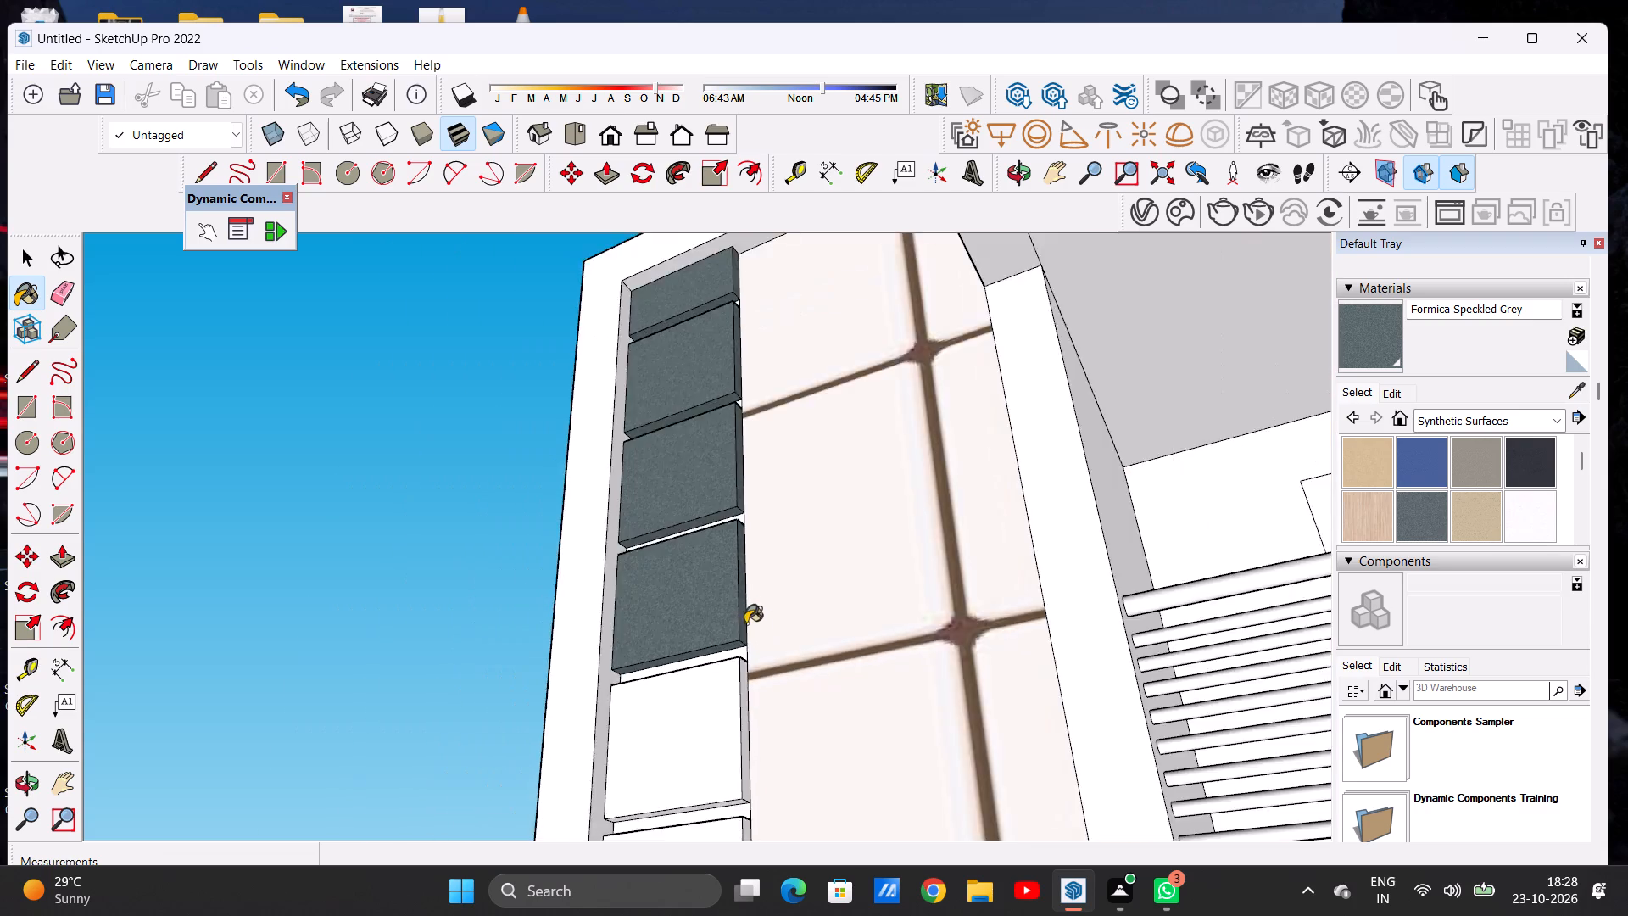
scroll(745, 623, "down", 15)
scroll(736, 662, "up", 16)
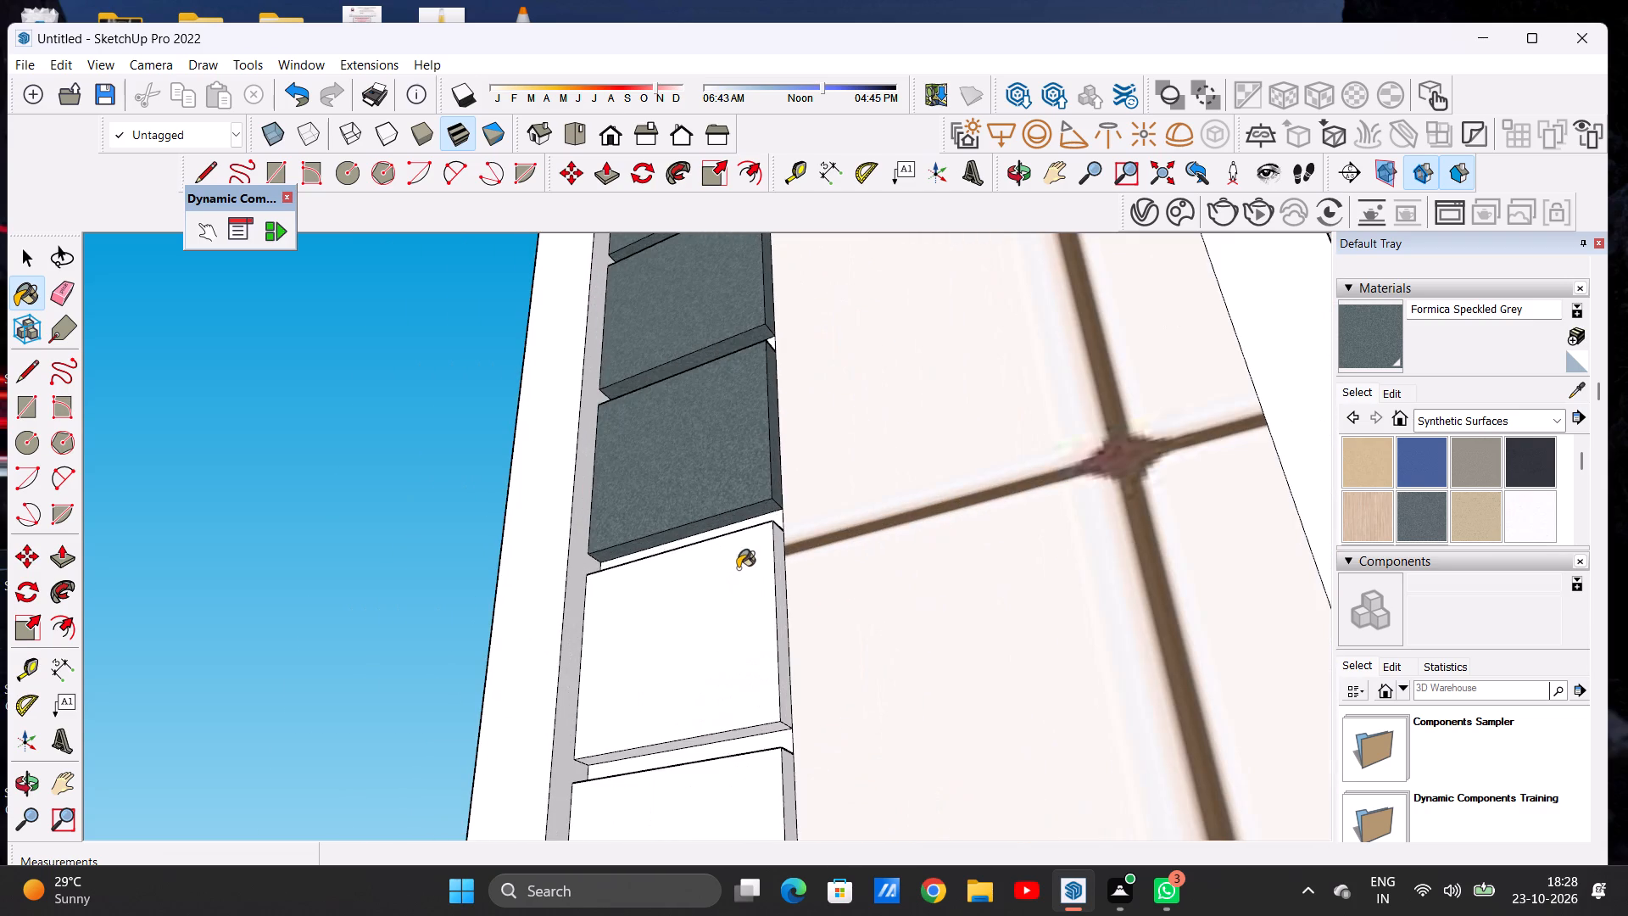
middle_click_drag(731, 589, 686, 690)
scroll(727, 617, "up", 7)
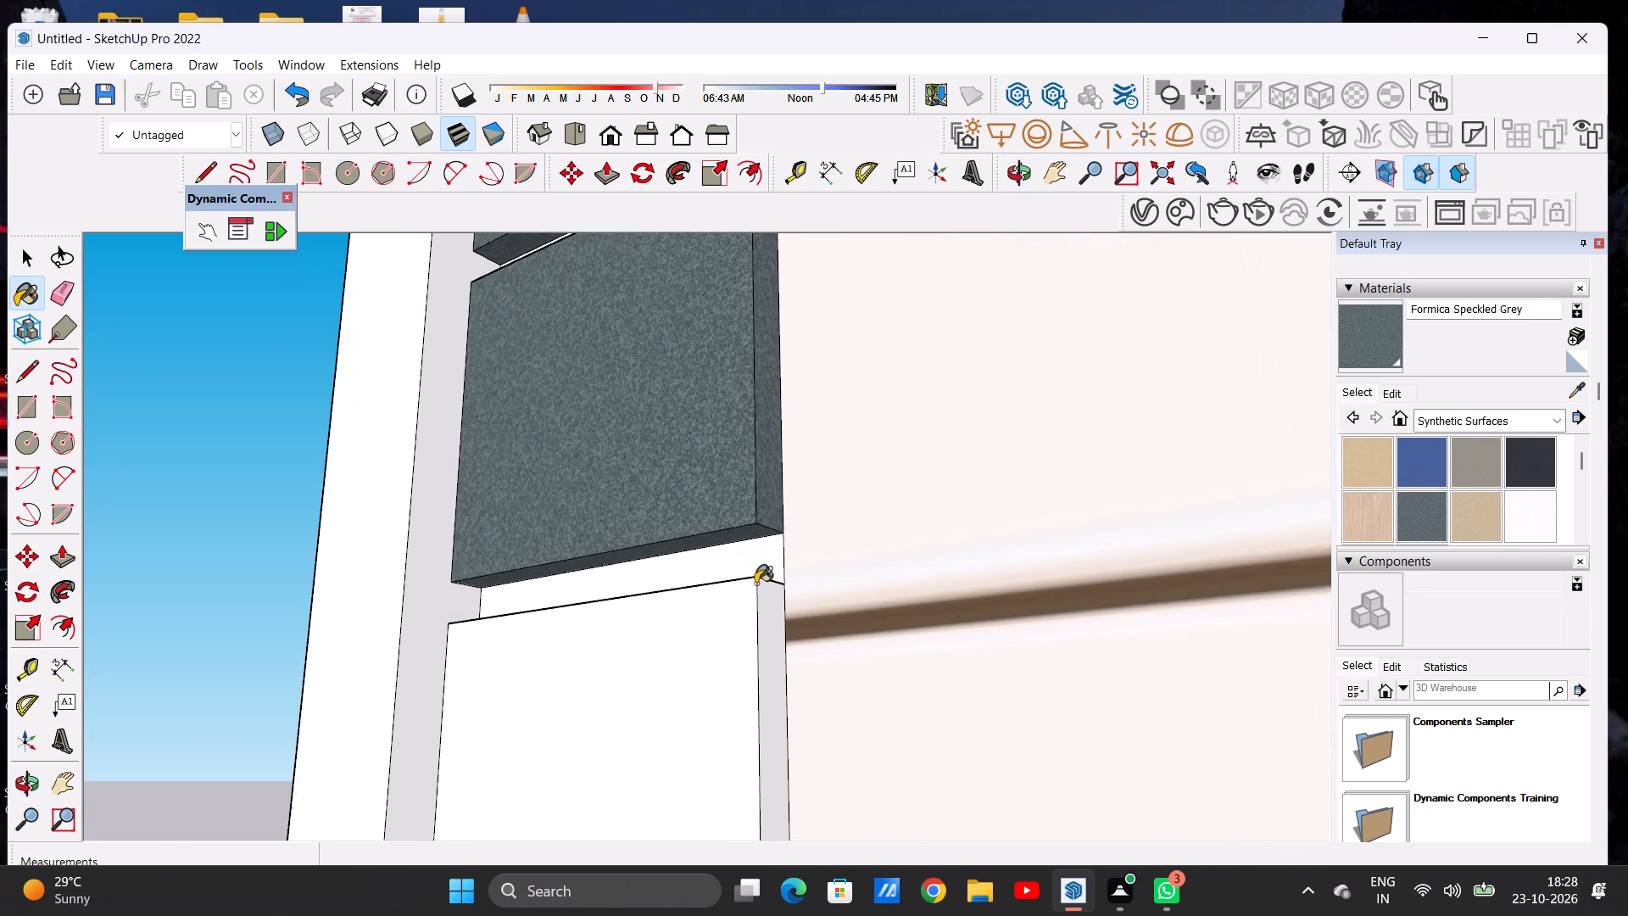
scroll(755, 584, "up", 2)
scroll(755, 584, "down", 1)
scroll(755, 584, "up", 4)
left_click(726, 623)
left_click(771, 604)
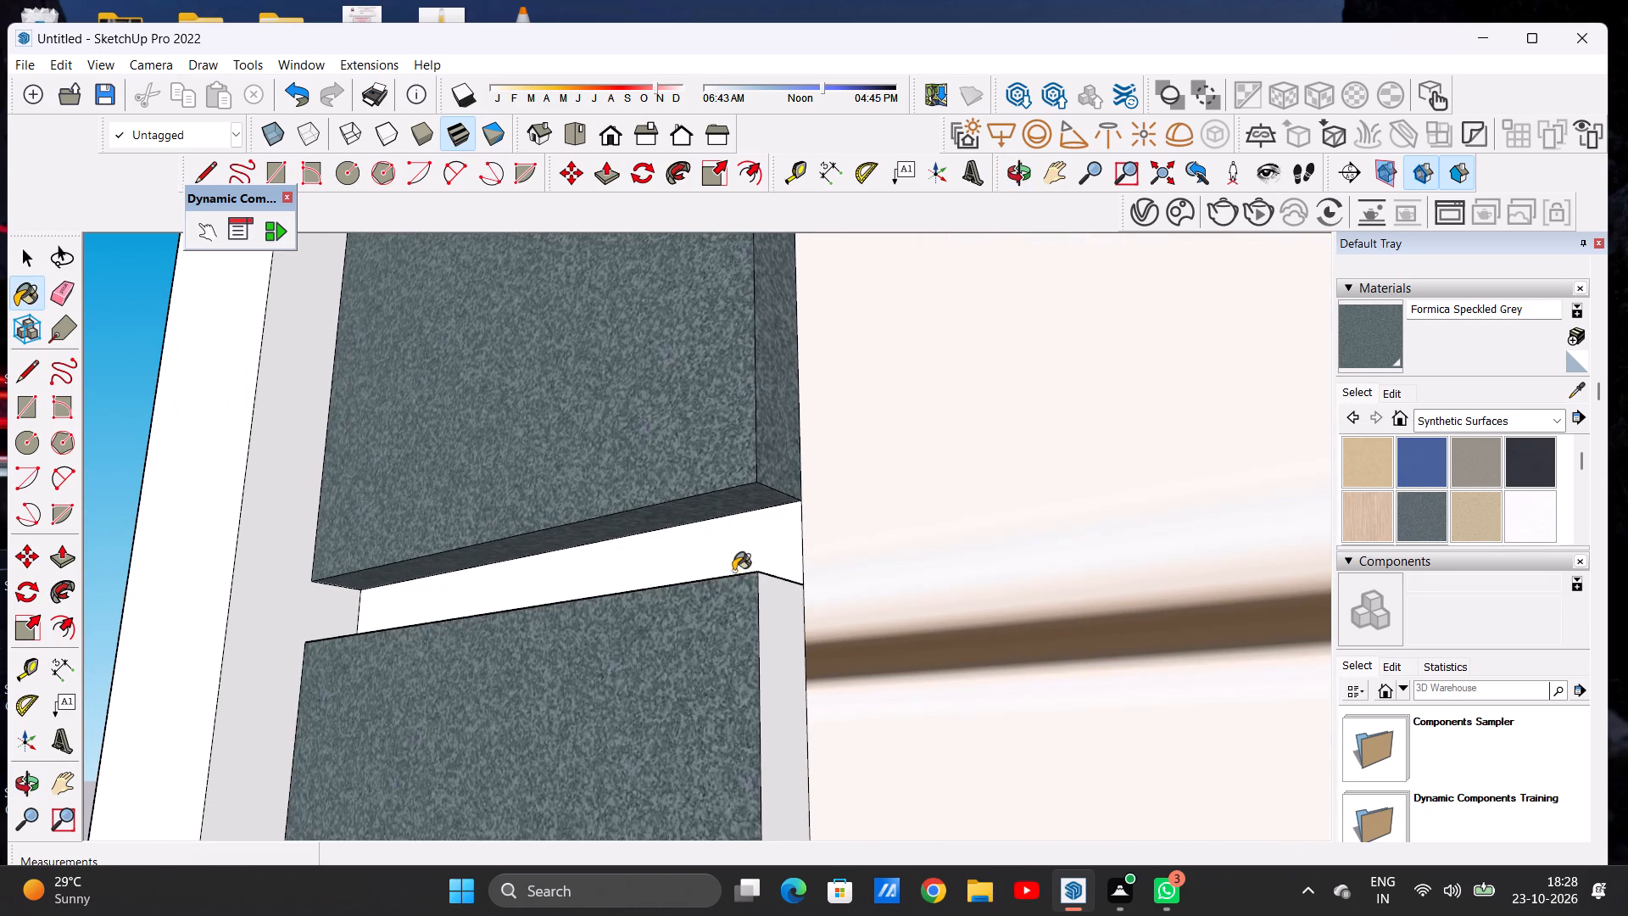
middle_click_drag(732, 605, 742, 746)
scroll(727, 652, "up", 6)
left_click(723, 651)
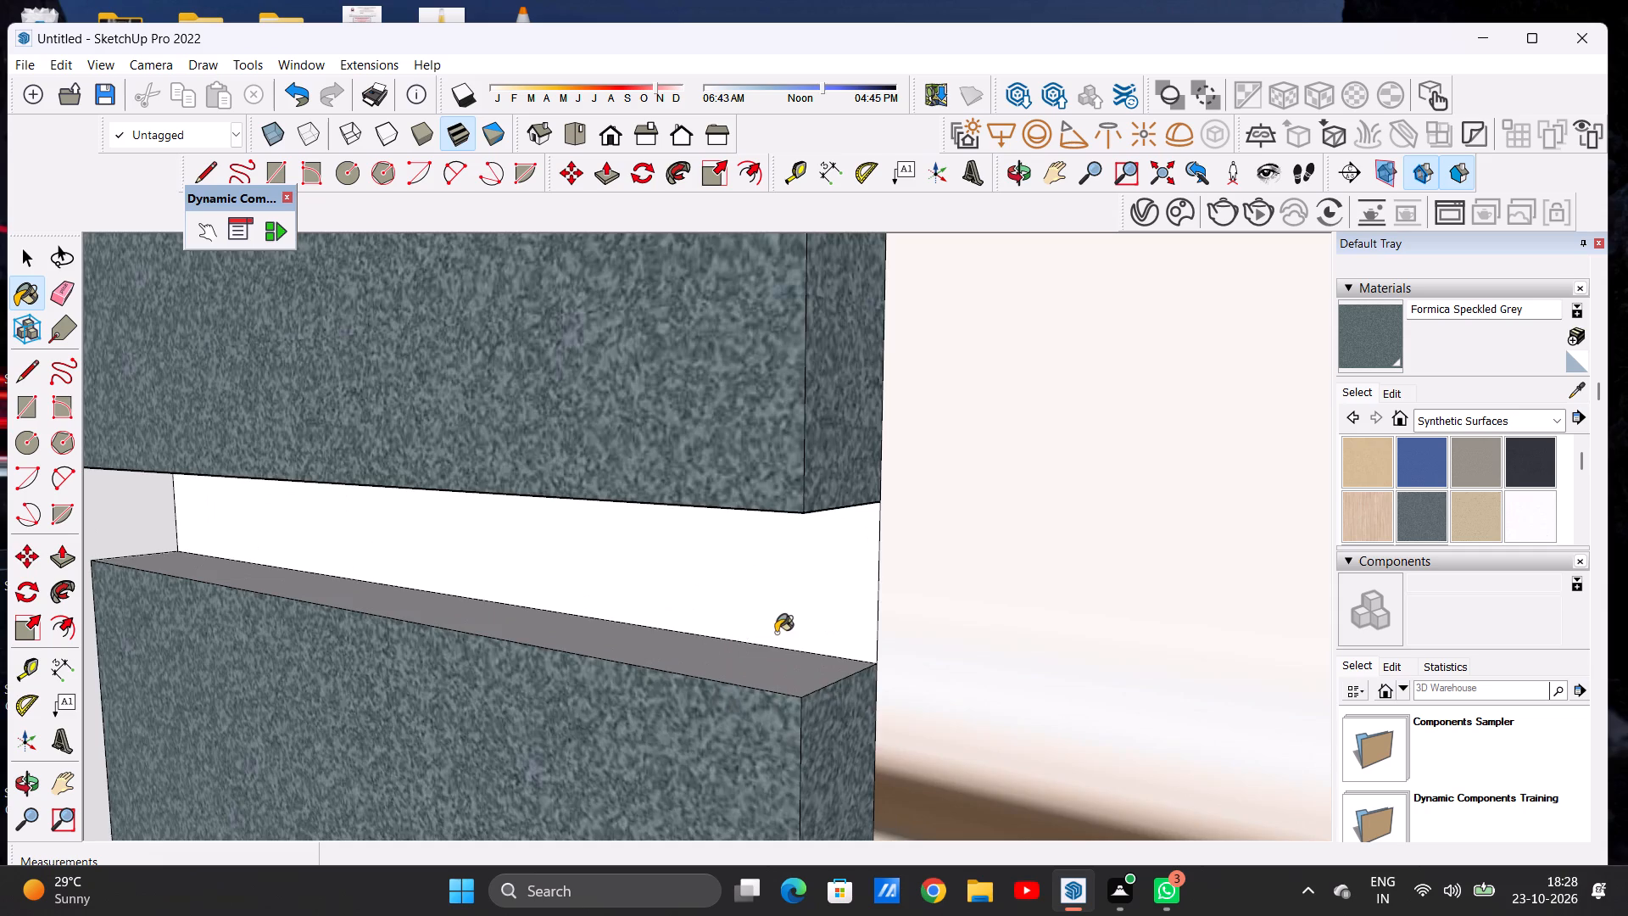
Paint the front, side and top faces of the sixth raised panel from the top with Formica Speckled Grey.
scroll(781, 634, "down", 2)
scroll(781, 634, "up", 1)
scroll(781, 634, "down", 6)
scroll(791, 600, "down", 16)
scroll(767, 583, "down", 10)
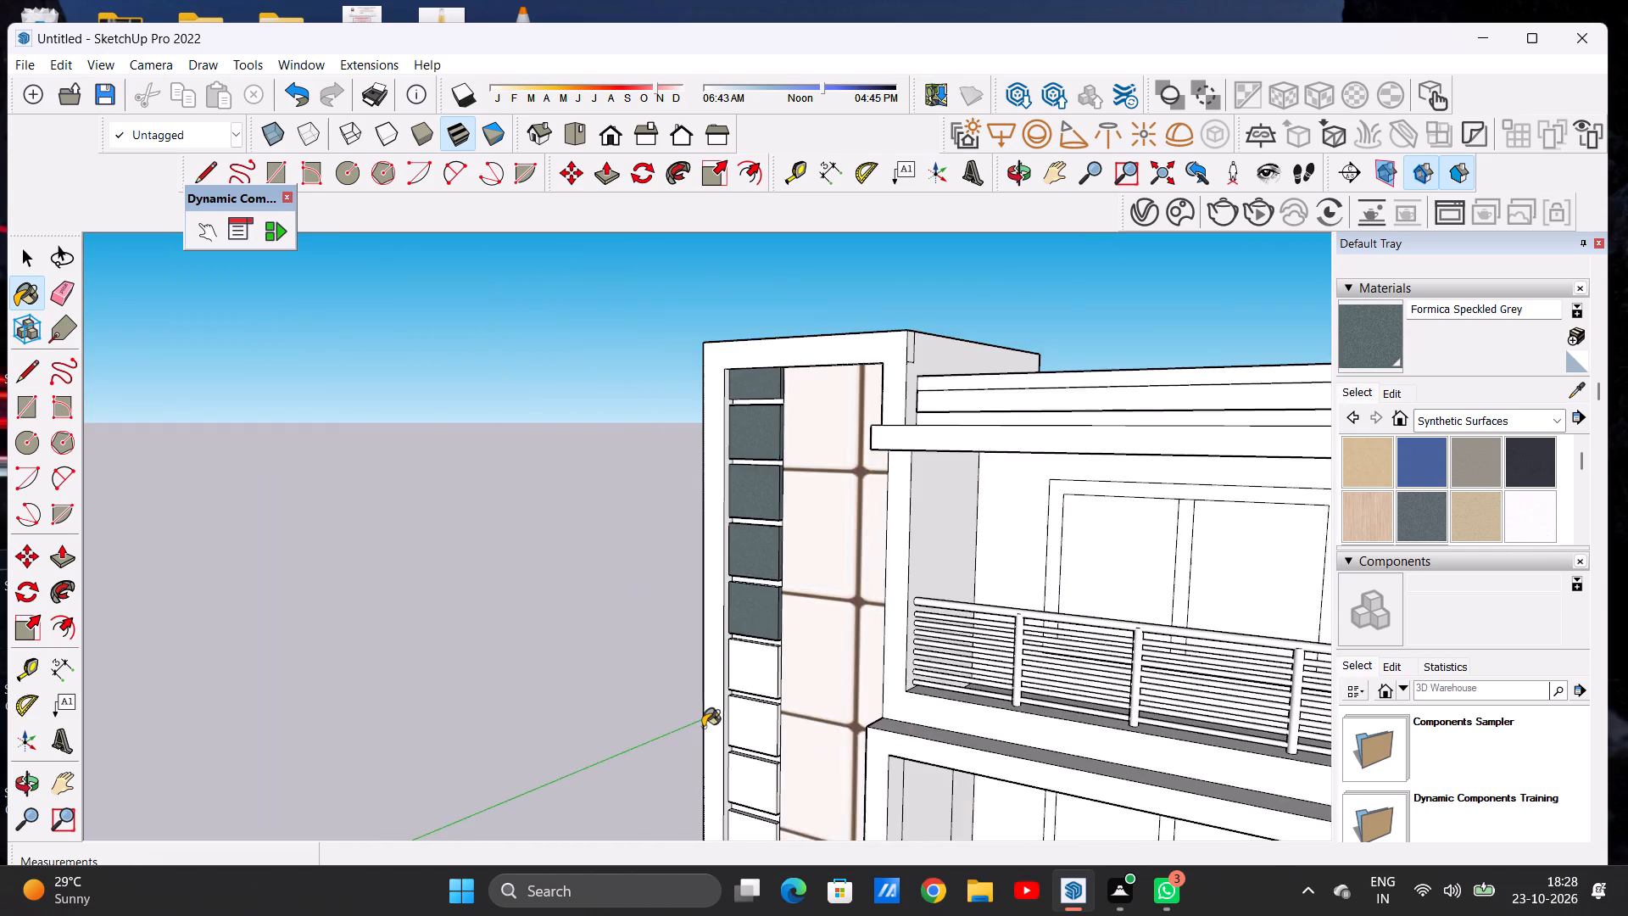
scroll(703, 727, "up", 7)
scroll(872, 574, "up", 12)
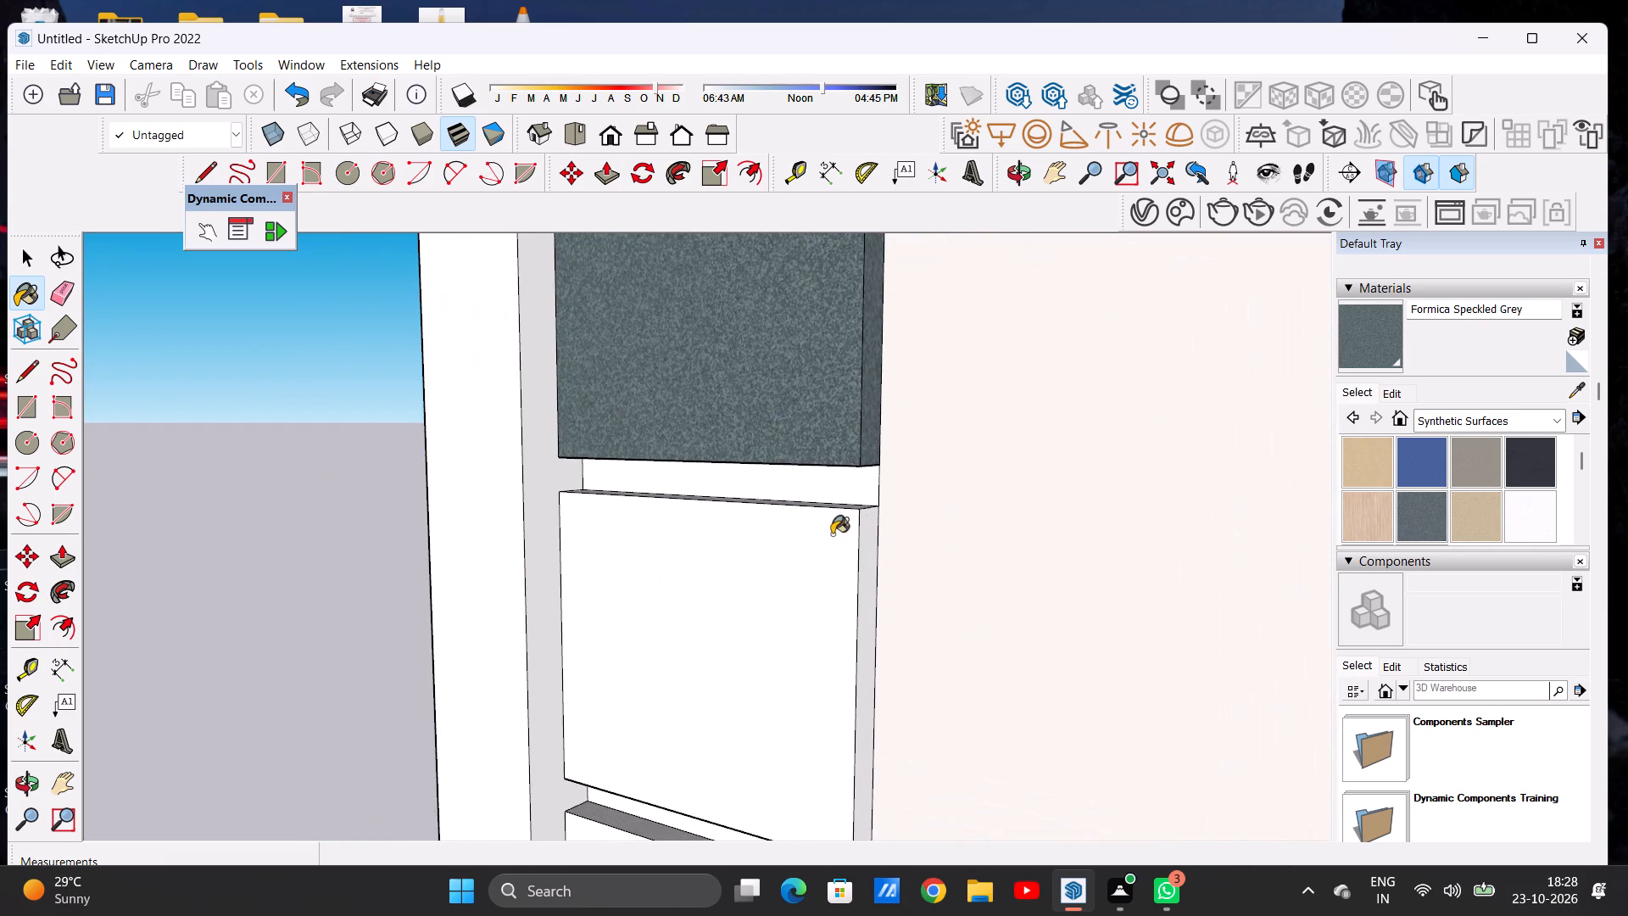
left_click(829, 537)
left_click(866, 520)
middle_click_drag(837, 513, 836, 616)
scroll(842, 543, "up", 1)
scroll(842, 543, "down", 1)
scroll(842, 543, "up", 6)
left_click(833, 554)
Paint the underside of the sixth raised panel with Formica Speckled Grey.
scroll(862, 572, "down", 8)
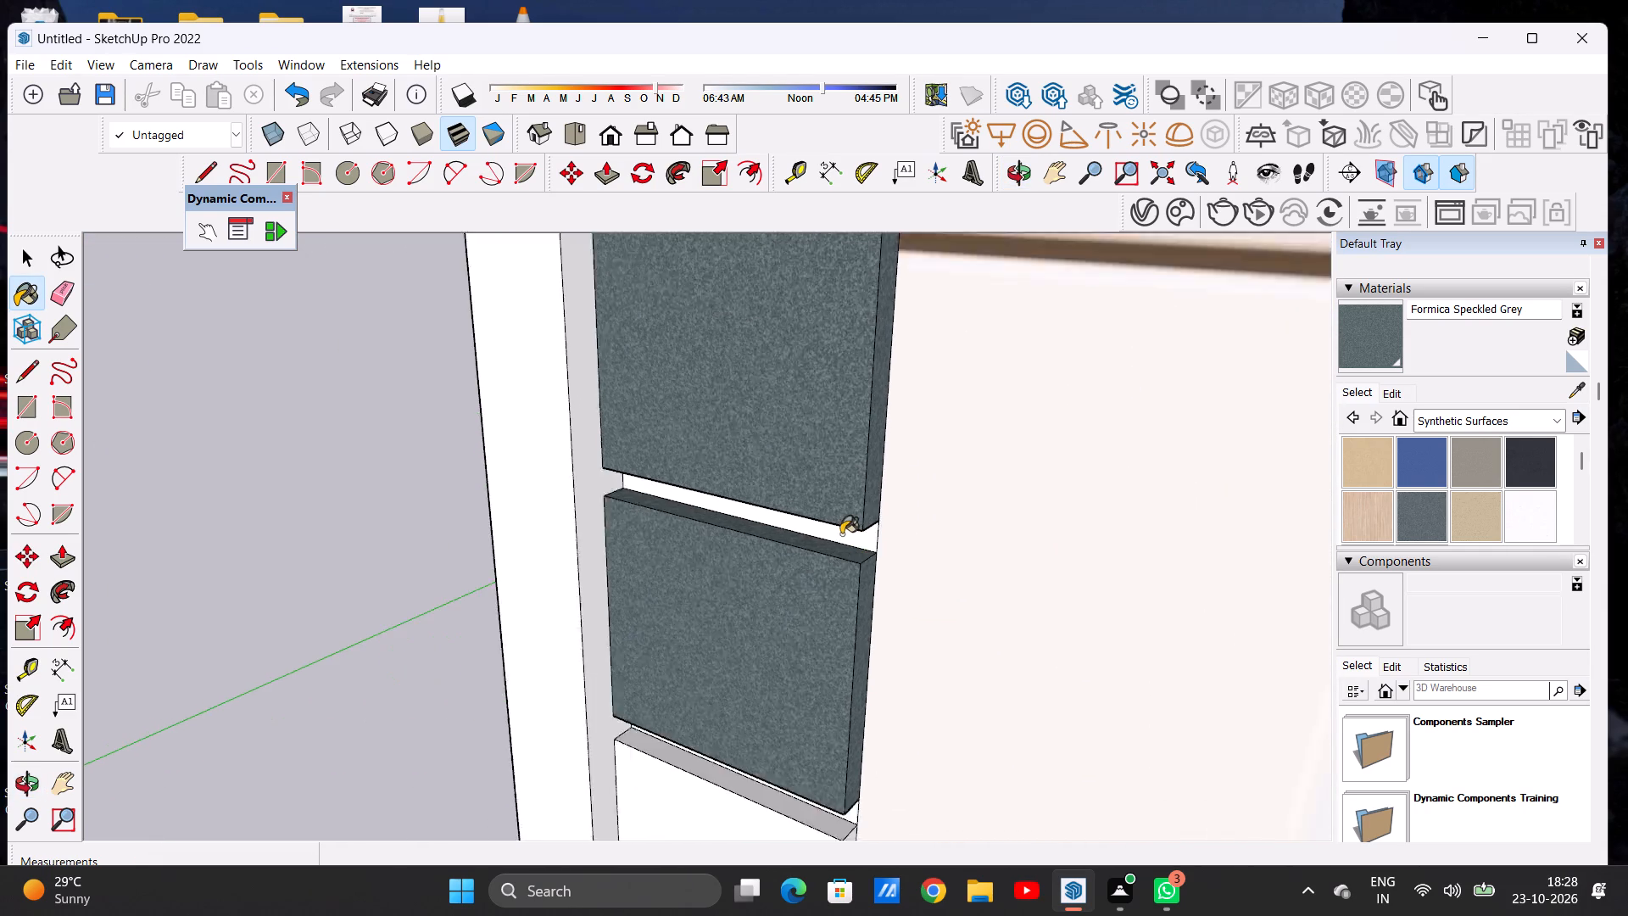
scroll(841, 534, "down", 10)
middle_click_drag(795, 685, 847, 535)
scroll(846, 685, "up", 6)
scroll(758, 694, "up", 5)
scroll(755, 694, "down", 1)
middle_click_drag(752, 693, 731, 536)
scroll(731, 534, "up", 1)
scroll(767, 610, "down", 1)
scroll(771, 614, "up", 2)
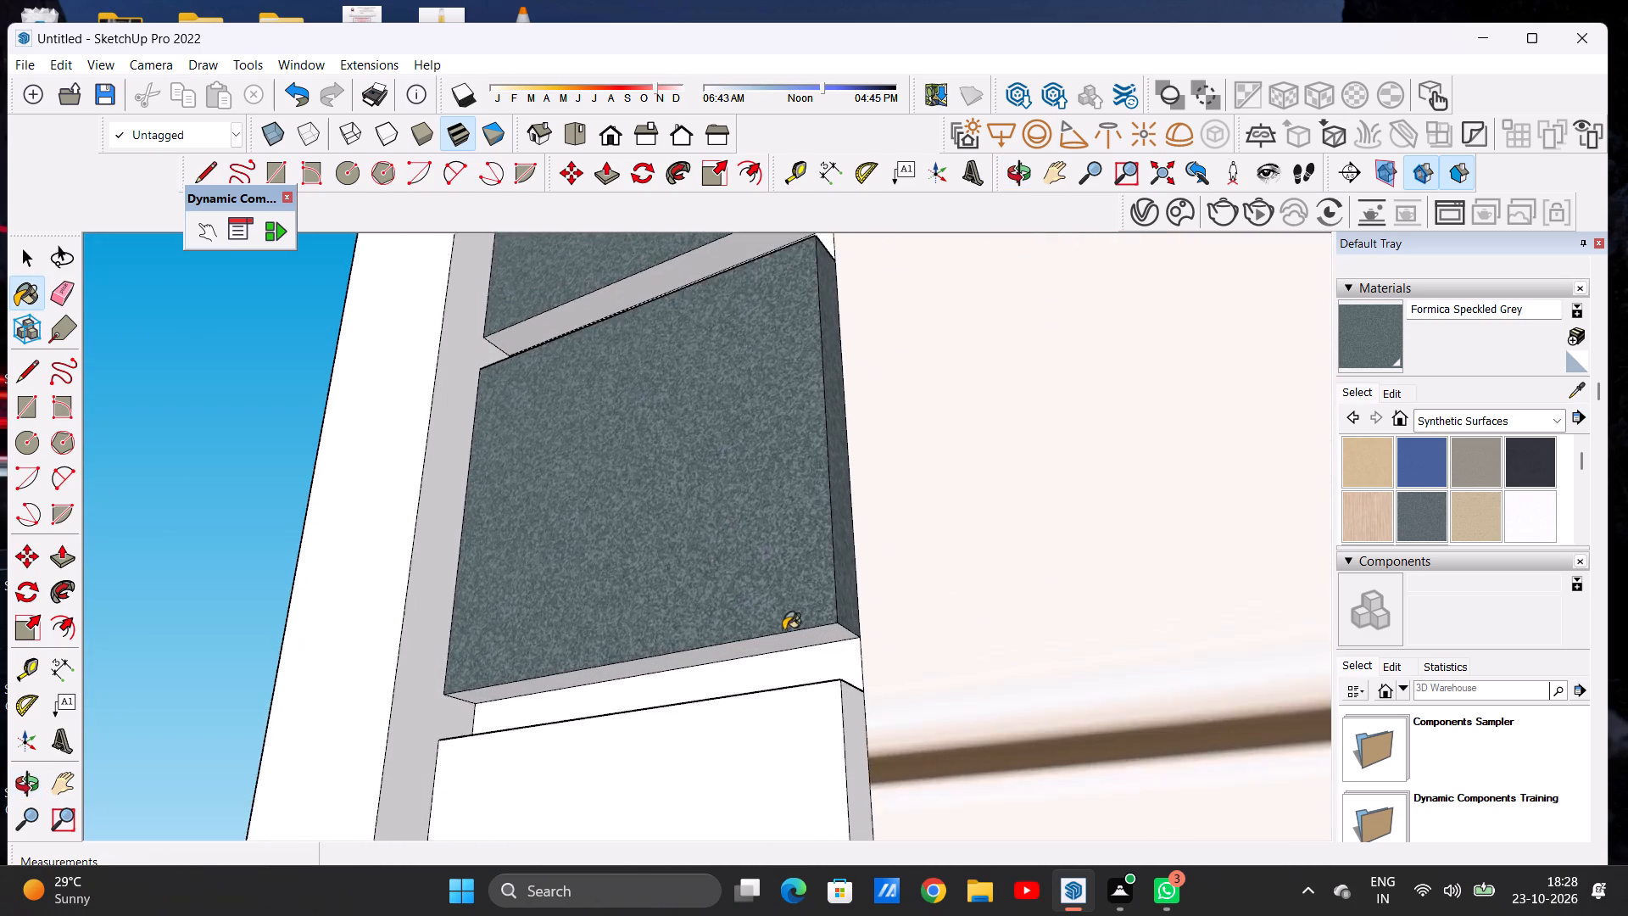
scroll(783, 630, "up", 9)
left_click(828, 632)
Paint the top, side and front faces of the seventh raised panel from the top with Formica Speckled Grey.
scroll(838, 637, "down", 8)
scroll(841, 641, "up", 1)
scroll(833, 656, "down", 8)
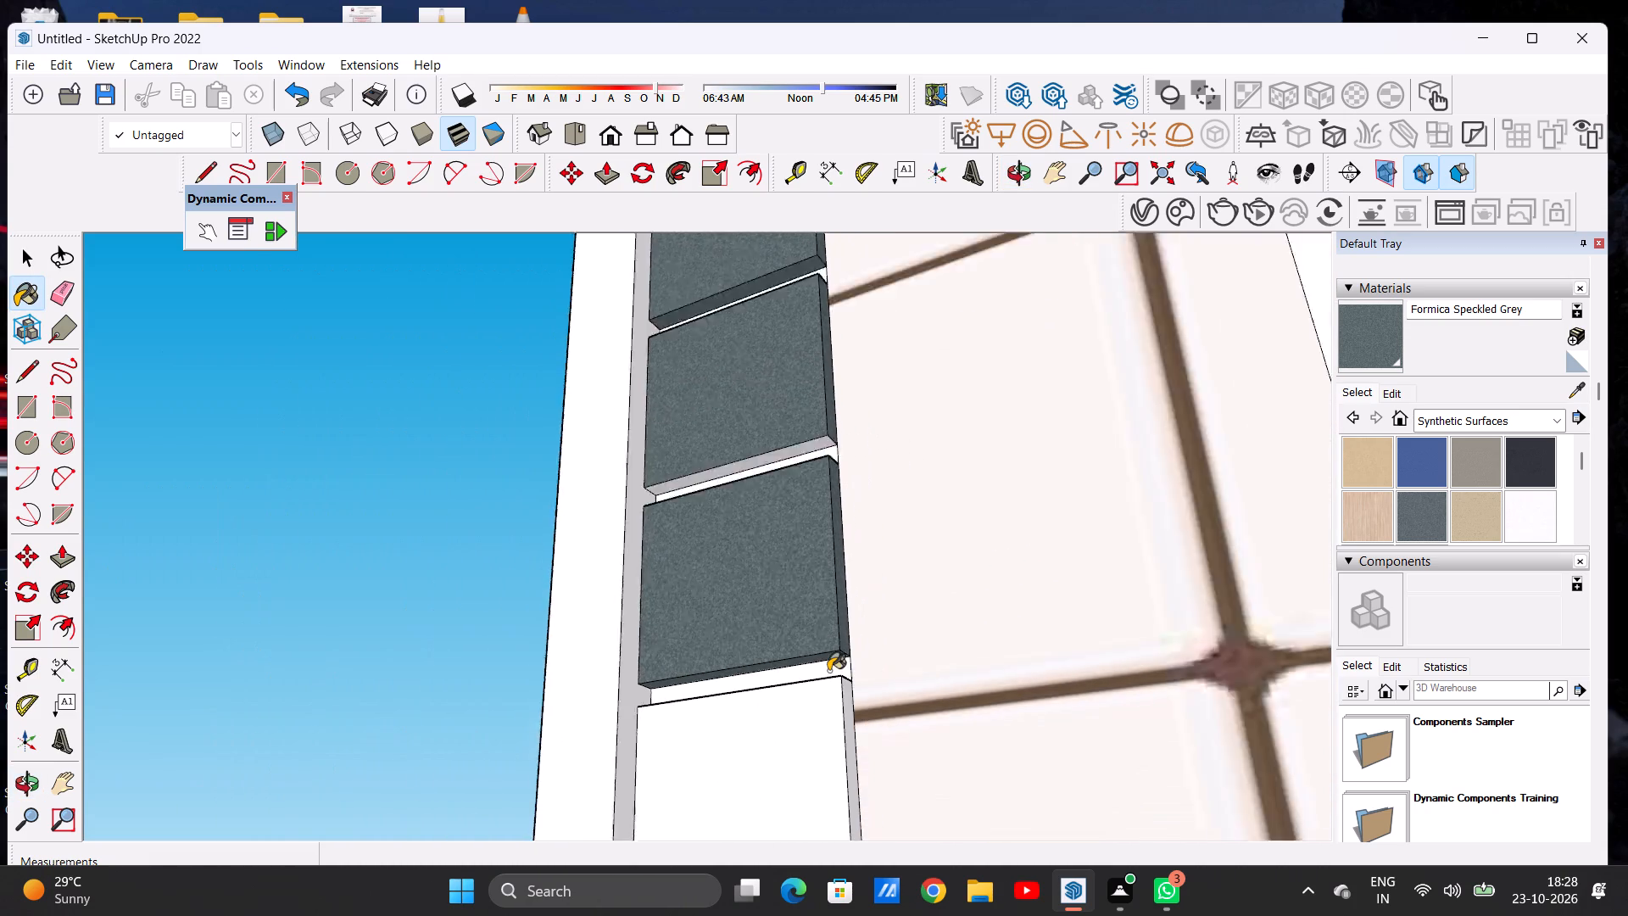
scroll(828, 671, "down", 7)
scroll(806, 667, "up", 1)
scroll(806, 667, "down", 15)
middle_click_drag(840, 682, 757, 879)
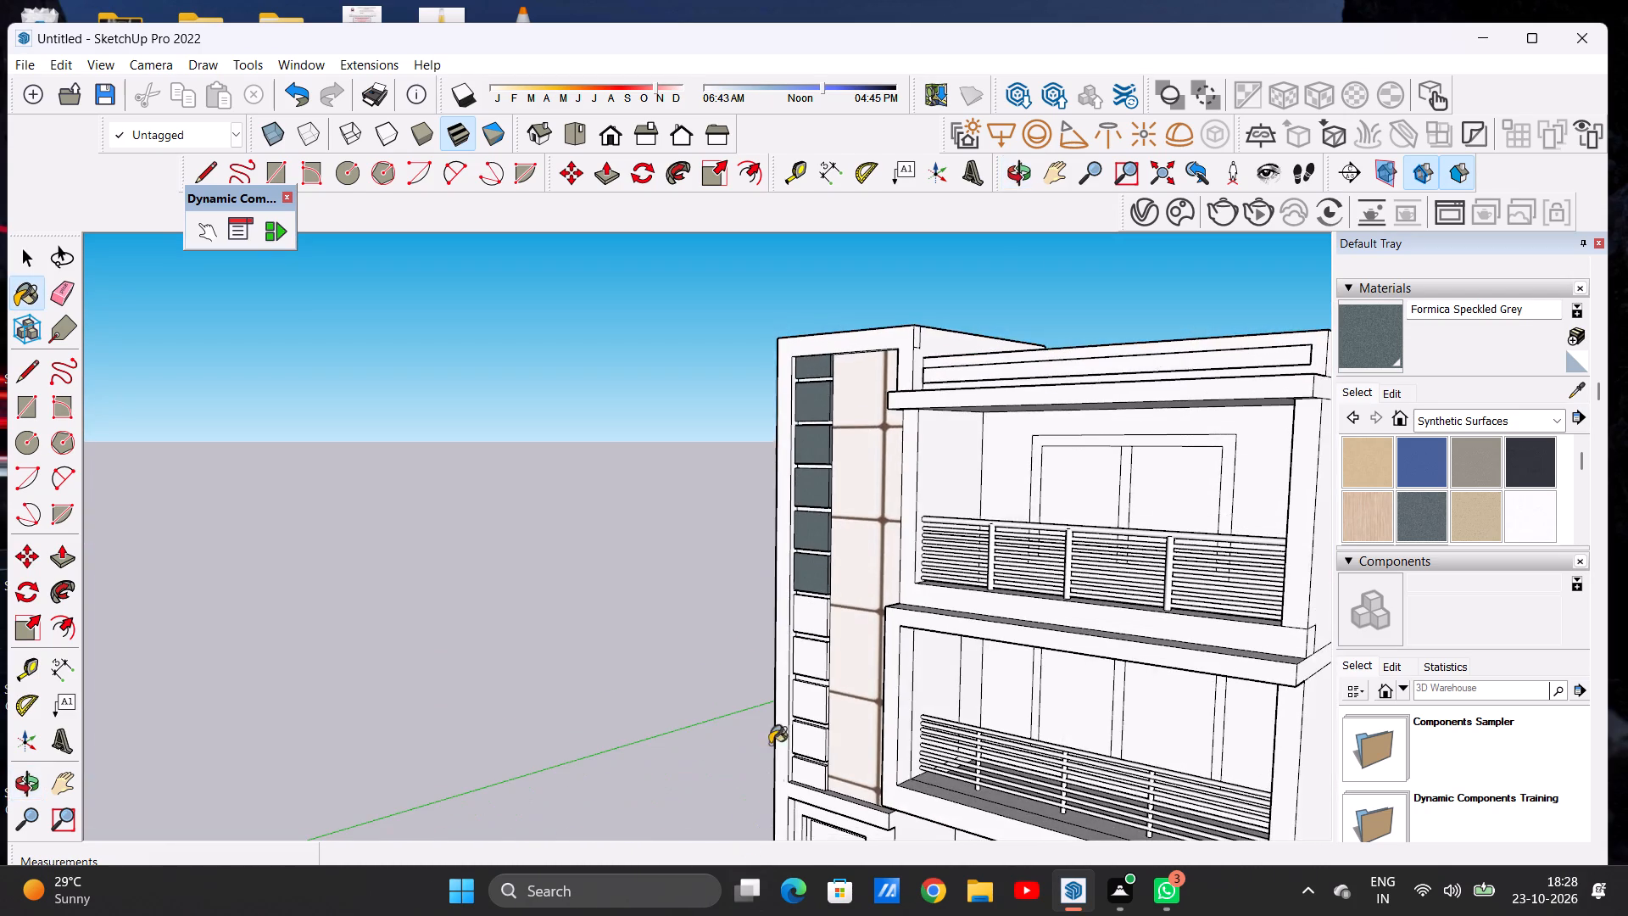
scroll(853, 639, "up", 6)
scroll(798, 578, "up", 14)
middle_click_drag(818, 589, 770, 612)
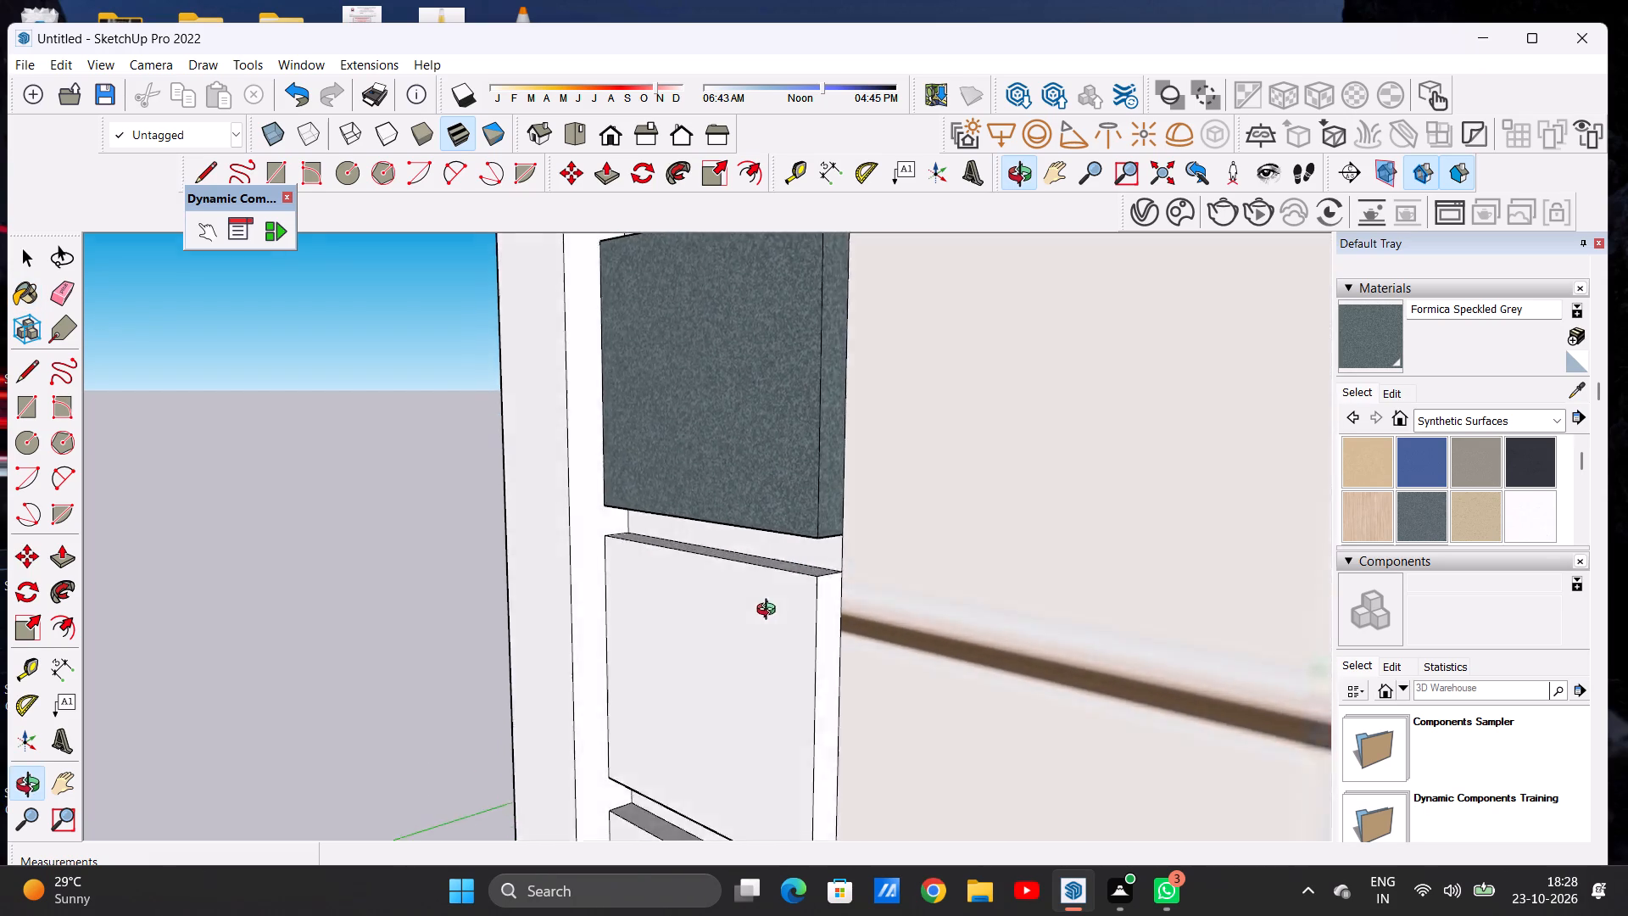
middle_click_drag(770, 612, 680, 687)
scroll(738, 624, "up", 3)
scroll(754, 622, "down", 1)
scroll(754, 622, "up", 4)
left_click(769, 605)
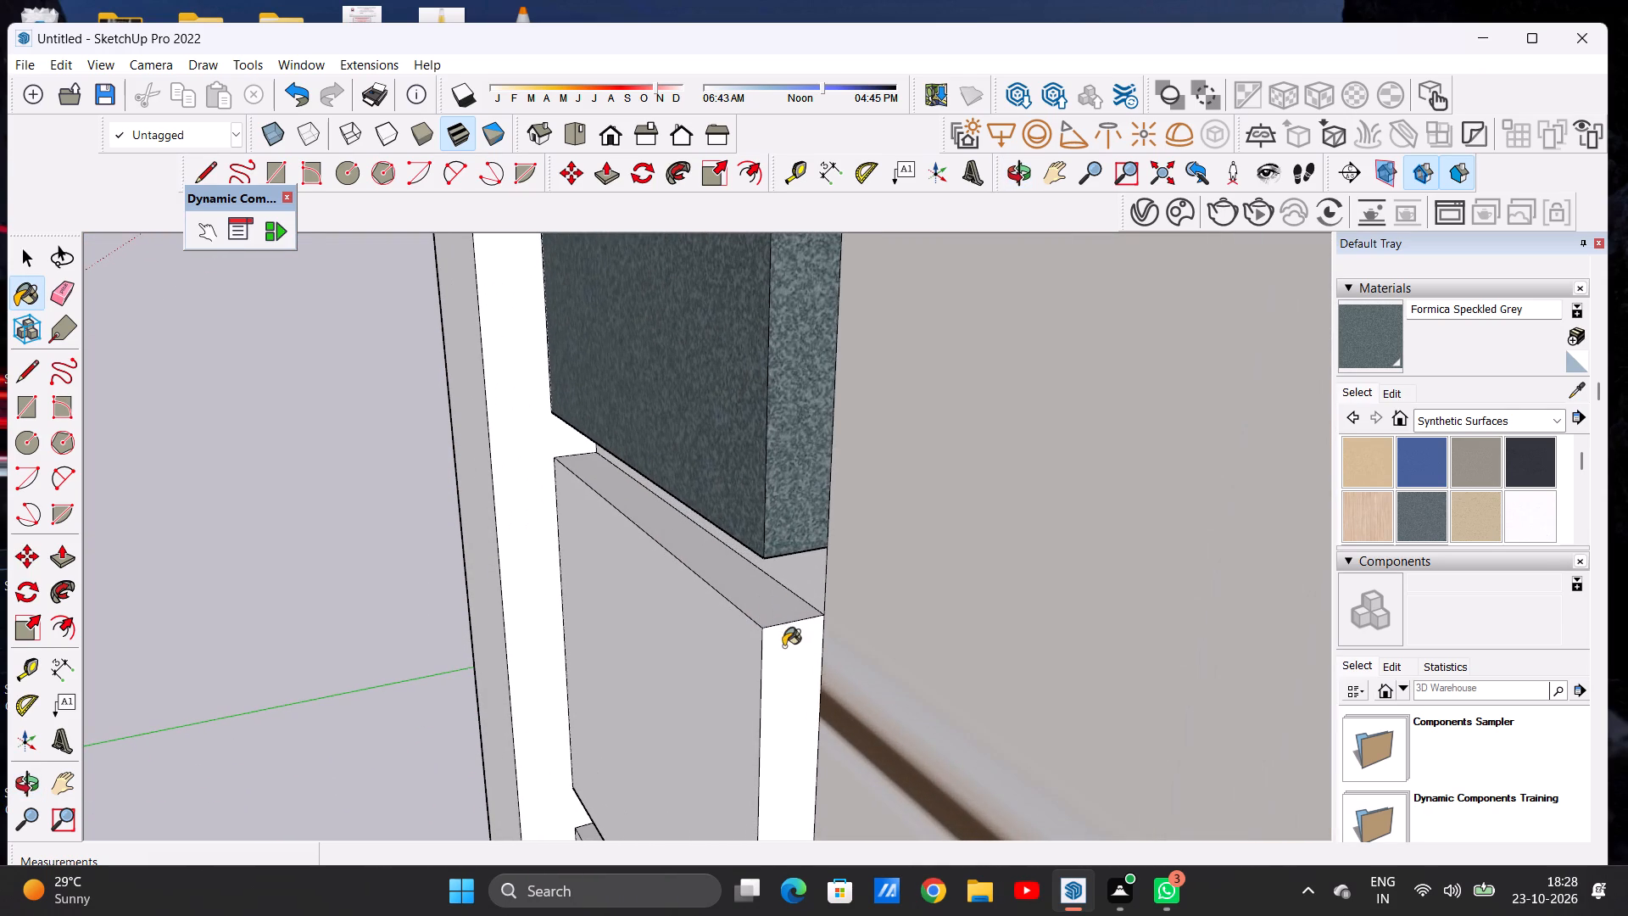
left_click(783, 646)
left_click(755, 653)
Paint the underside of the seventh raised panel with Formica Speckled Grey.
scroll(834, 617, "down", 20)
scroll(834, 617, "down", 2)
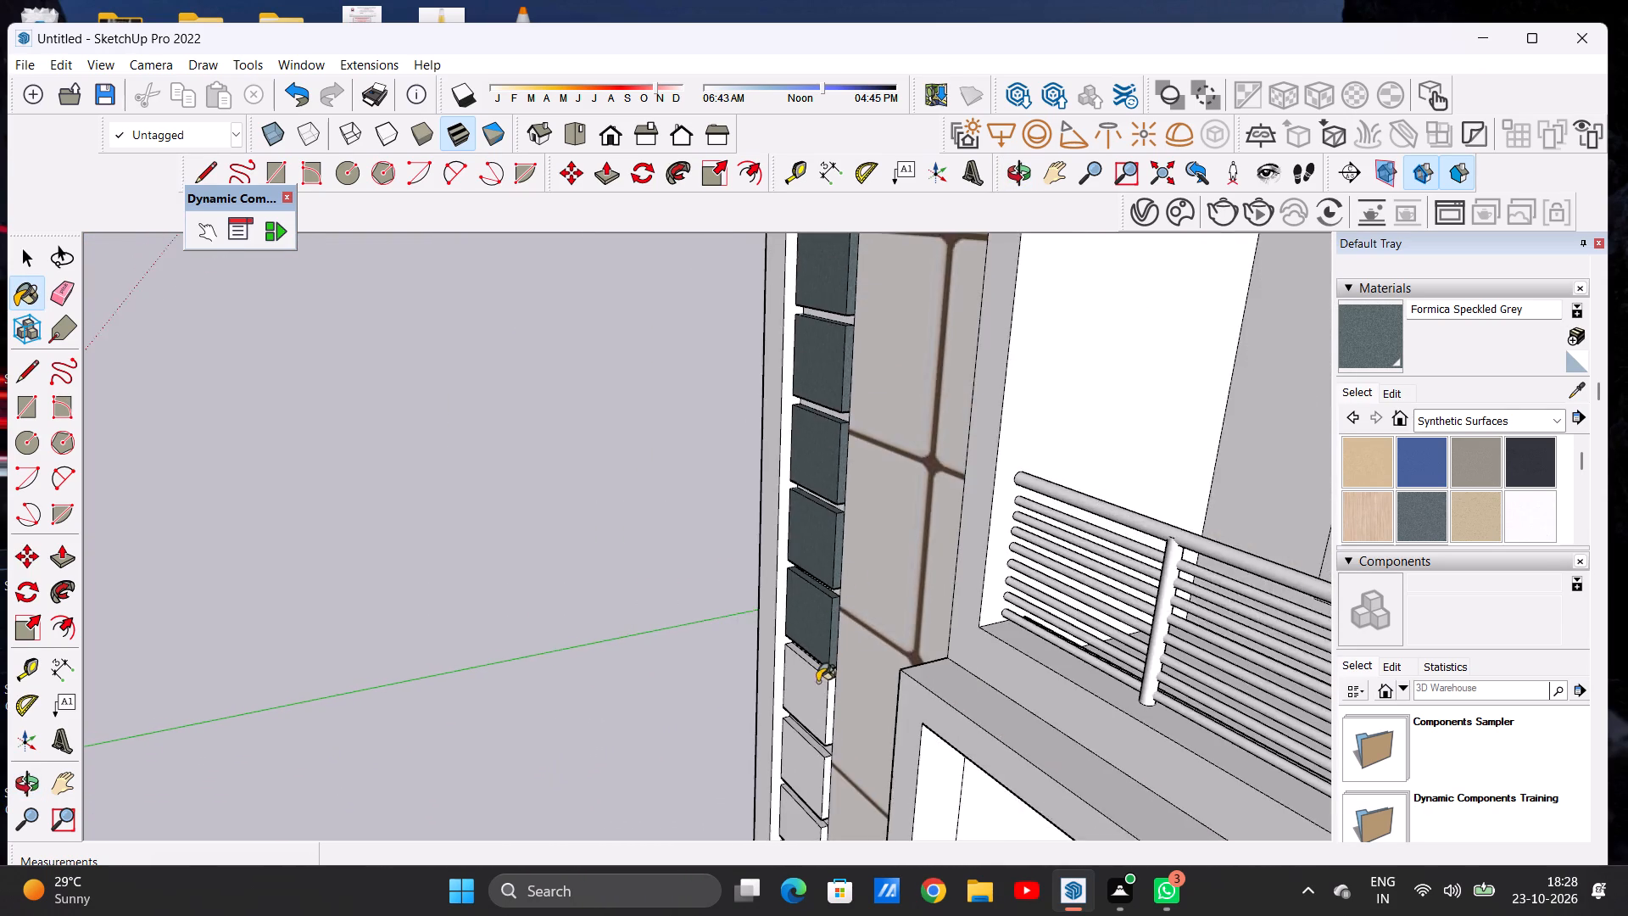
scroll(817, 682, "up", 14)
middle_click_drag(833, 704, 910, 386)
scroll(896, 408, "up", 5)
scroll(896, 408, "down", 1)
scroll(896, 408, "up", 7)
left_click(862, 427)
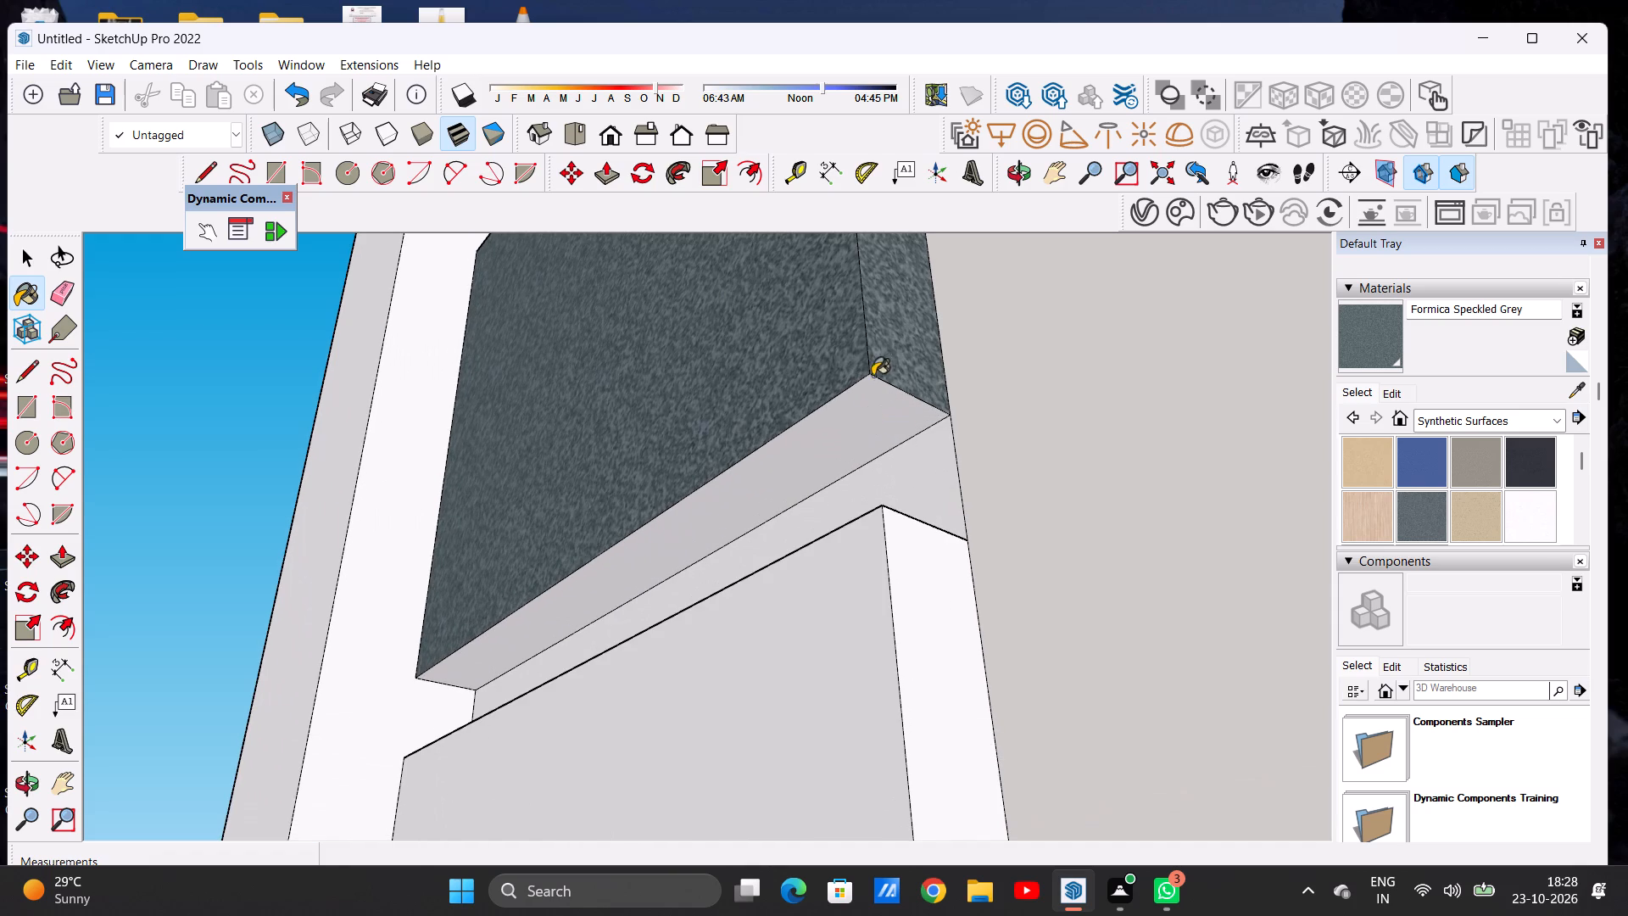
Paint the top, side and front faces of the eighth raised panel from the top with Formica Speckled Grey.
scroll(875, 450, "down", 15)
middle_click_drag(869, 487, 761, 762)
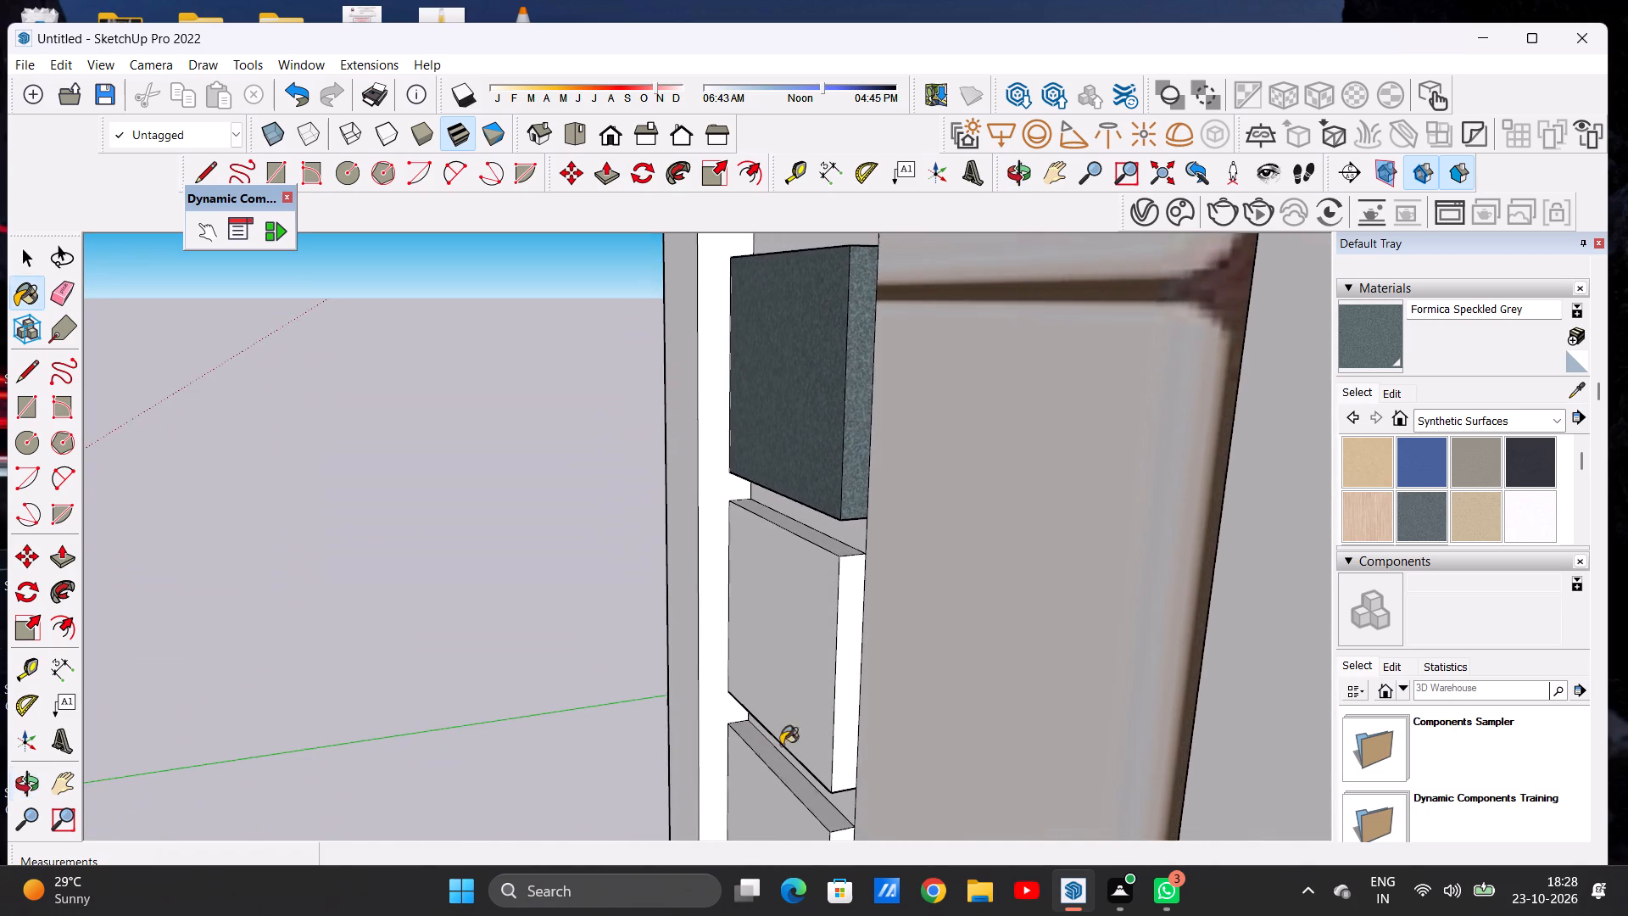
scroll(863, 629, "up", 6)
scroll(861, 612, "down", 1)
scroll(859, 598, "up", 1)
scroll(815, 476, "up", 7)
left_click(824, 472)
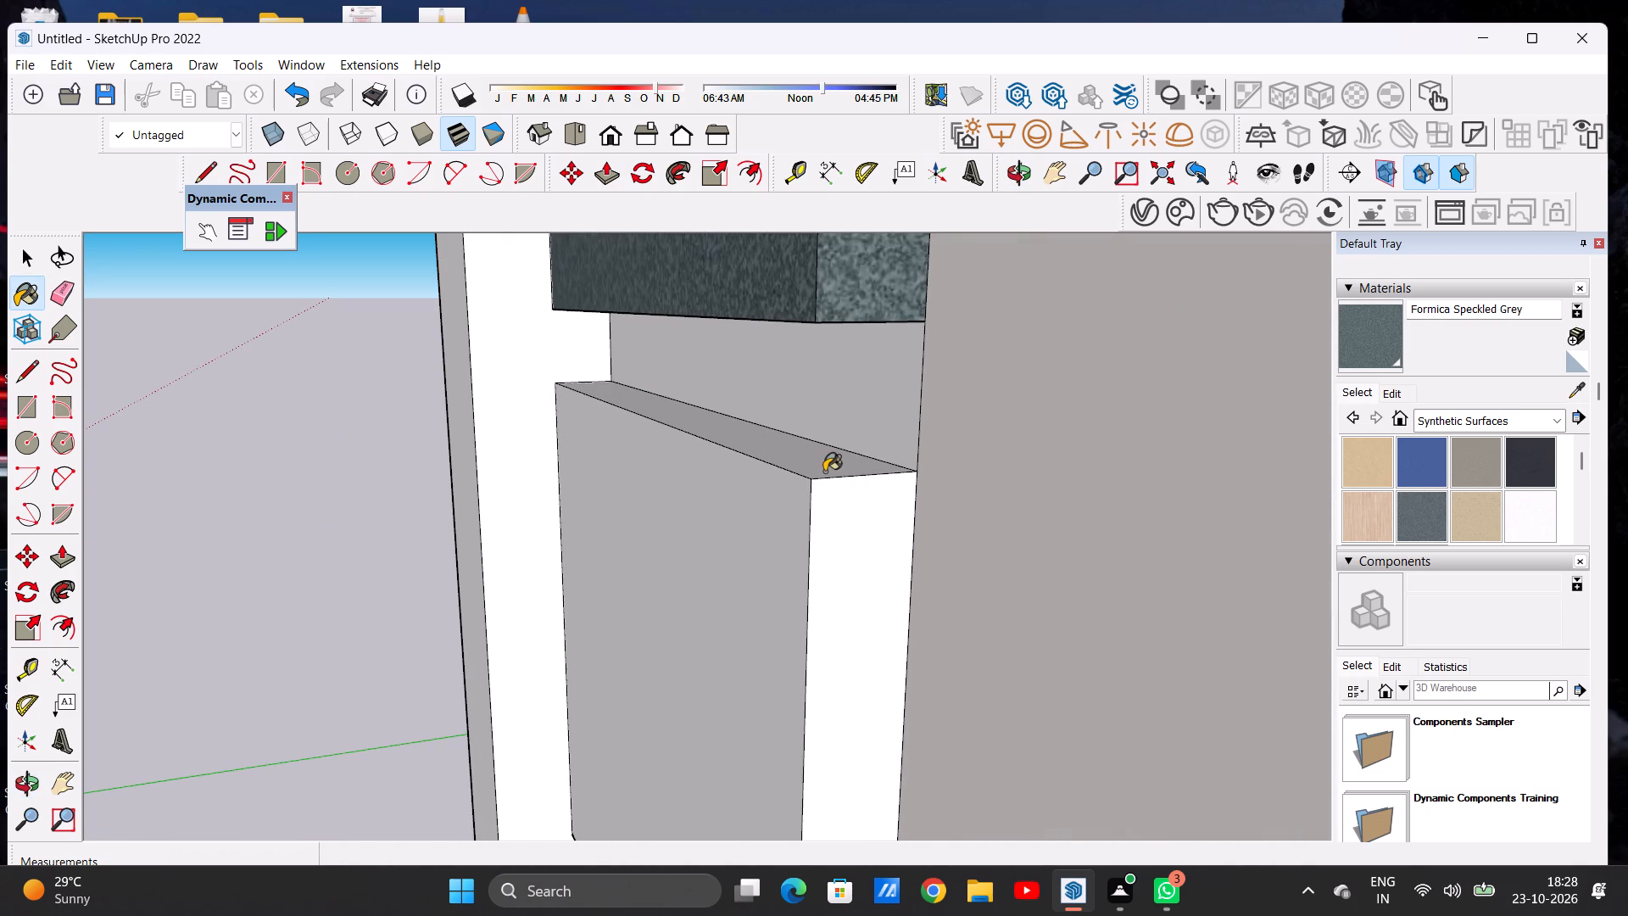
left_click(831, 490)
left_click(806, 508)
Paint the underside of the eighth raised panel with Formica Speckled Grey.
scroll(884, 433, "down", 17)
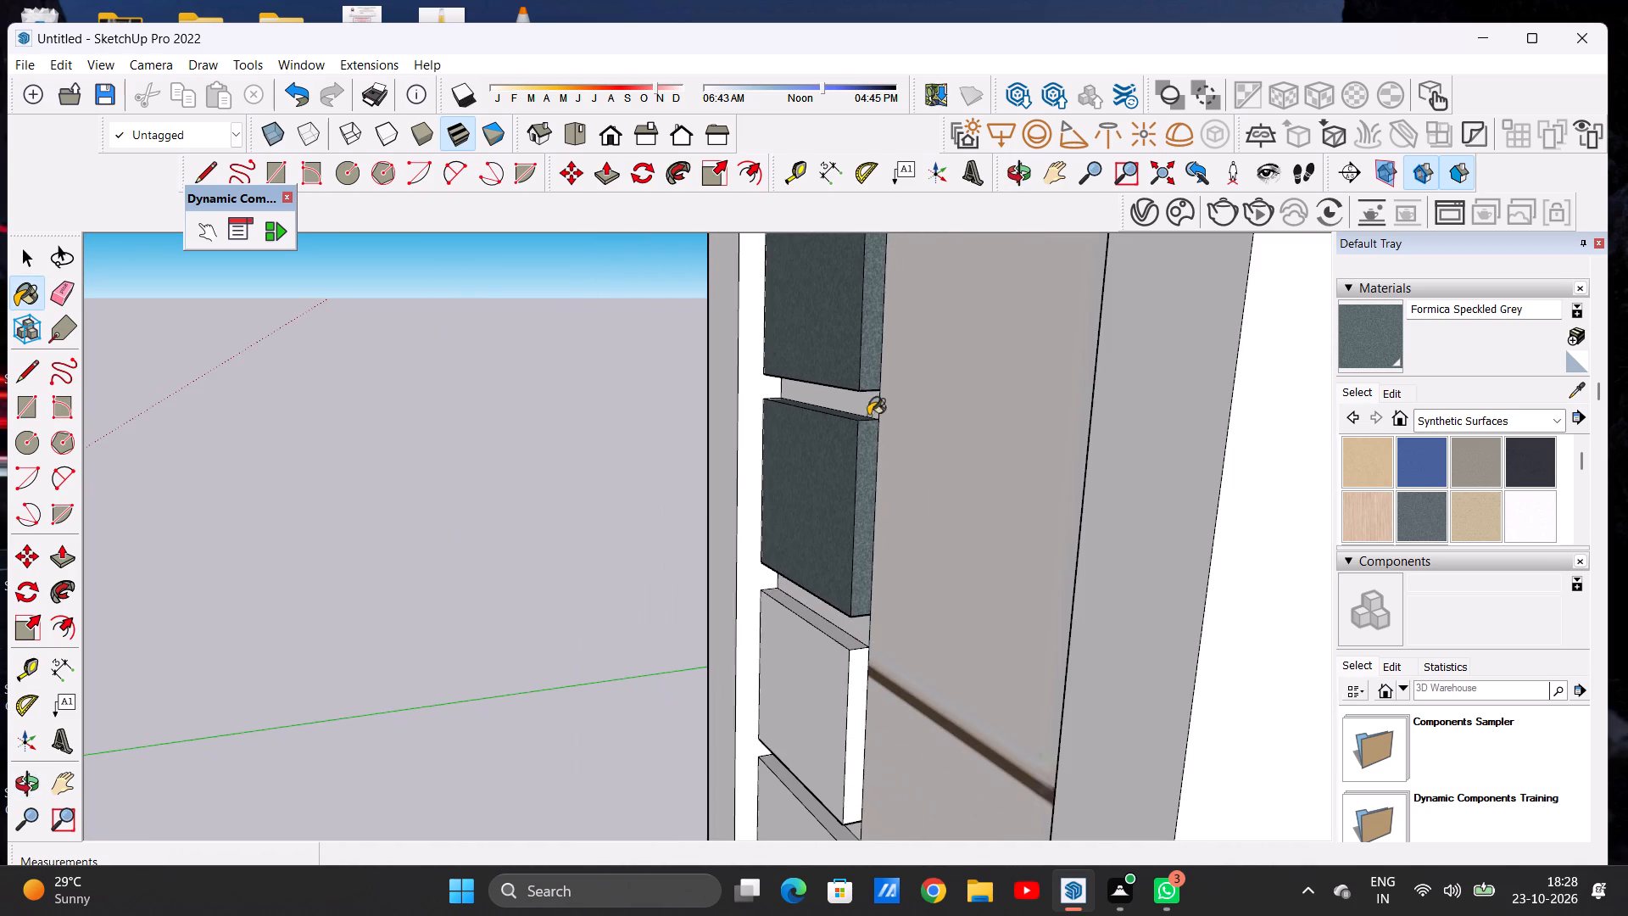
middle_click_drag(878, 623, 898, 535)
scroll(801, 625, "up", 2)
scroll(801, 625, "down", 1)
scroll(801, 625, "up", 3)
scroll(801, 625, "down", 1)
scroll(848, 587, "up", 4)
scroll(850, 585, "down", 1)
scroll(850, 585, "up", 3)
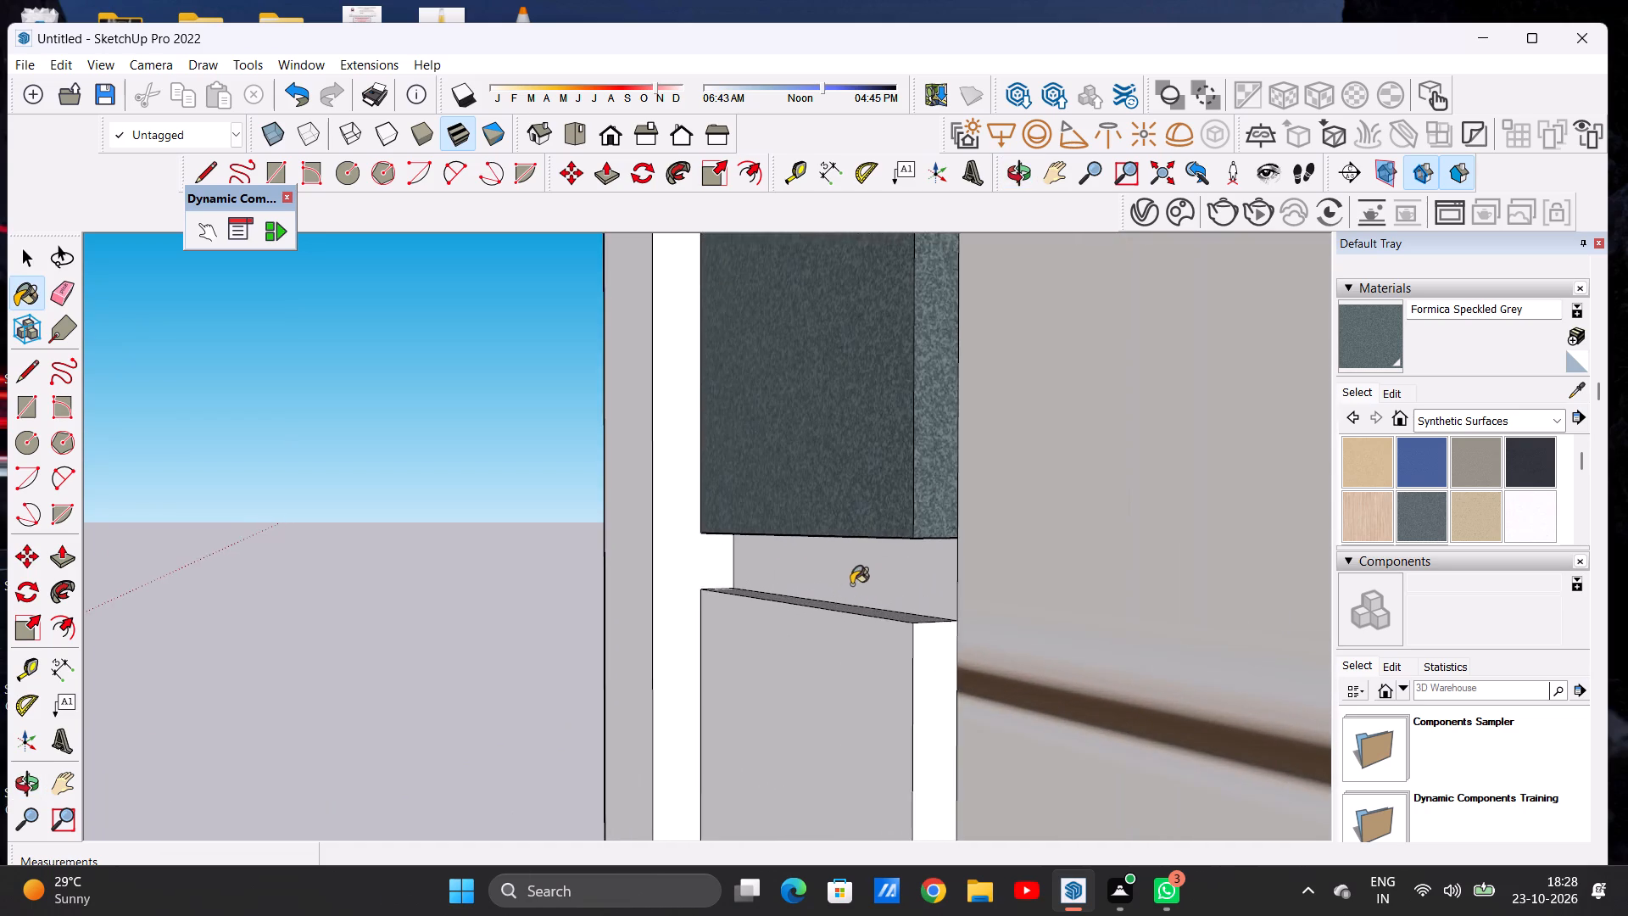
scroll(899, 556, "up", 6)
middle_click_drag(956, 554, 983, 416)
scroll(958, 390, "up", 2)
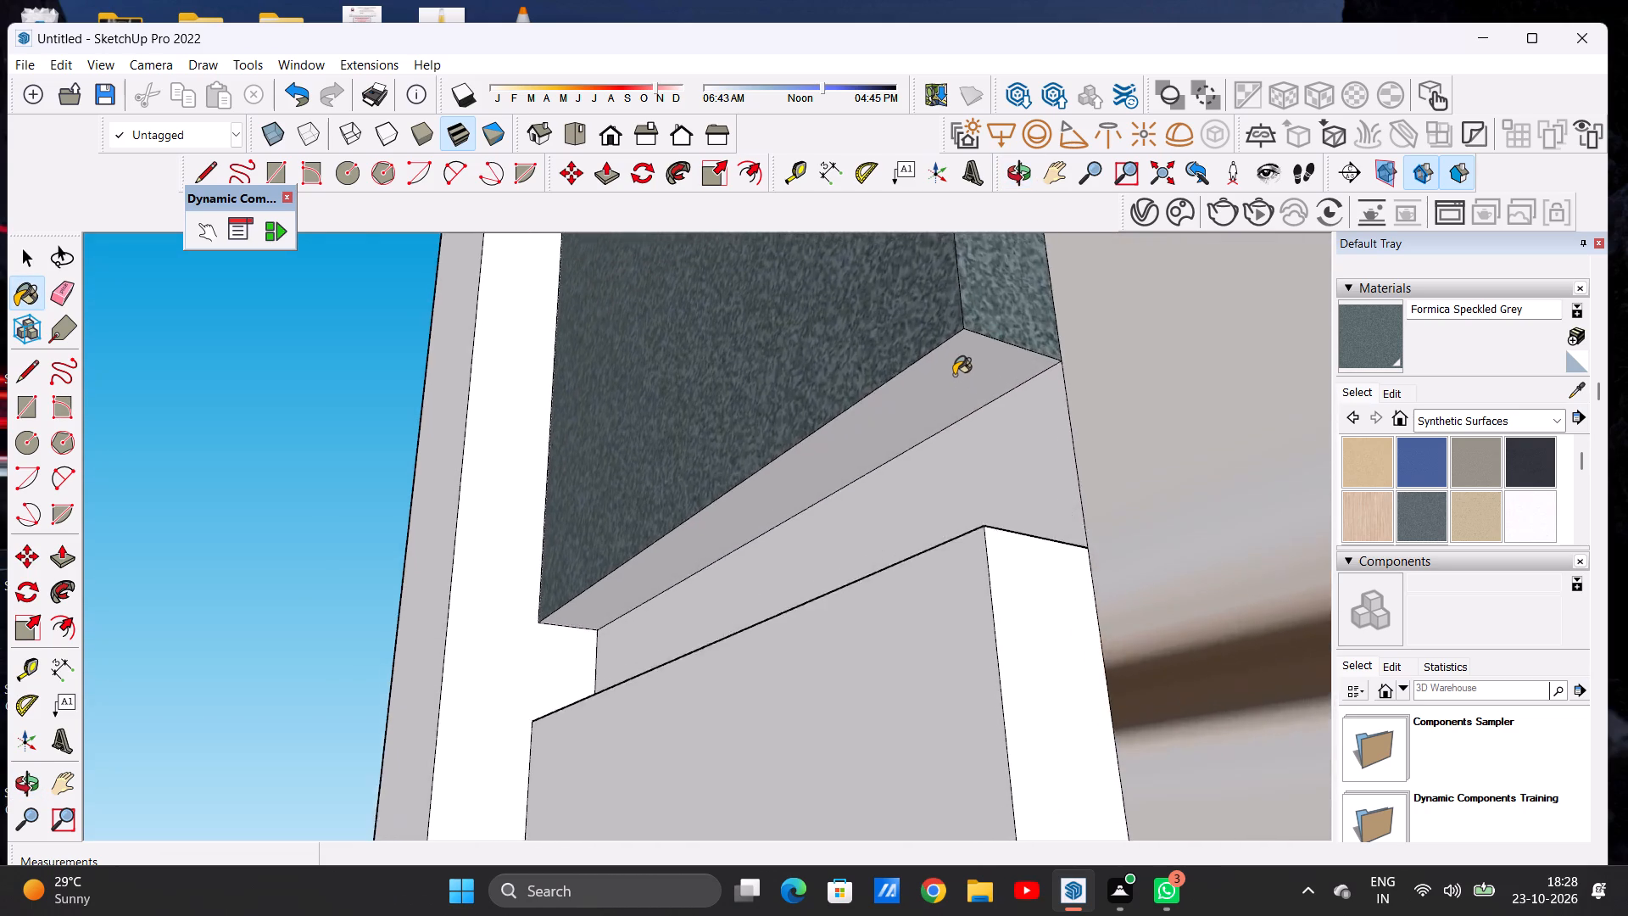
scroll(954, 375, "up", 6)
left_click(946, 368)
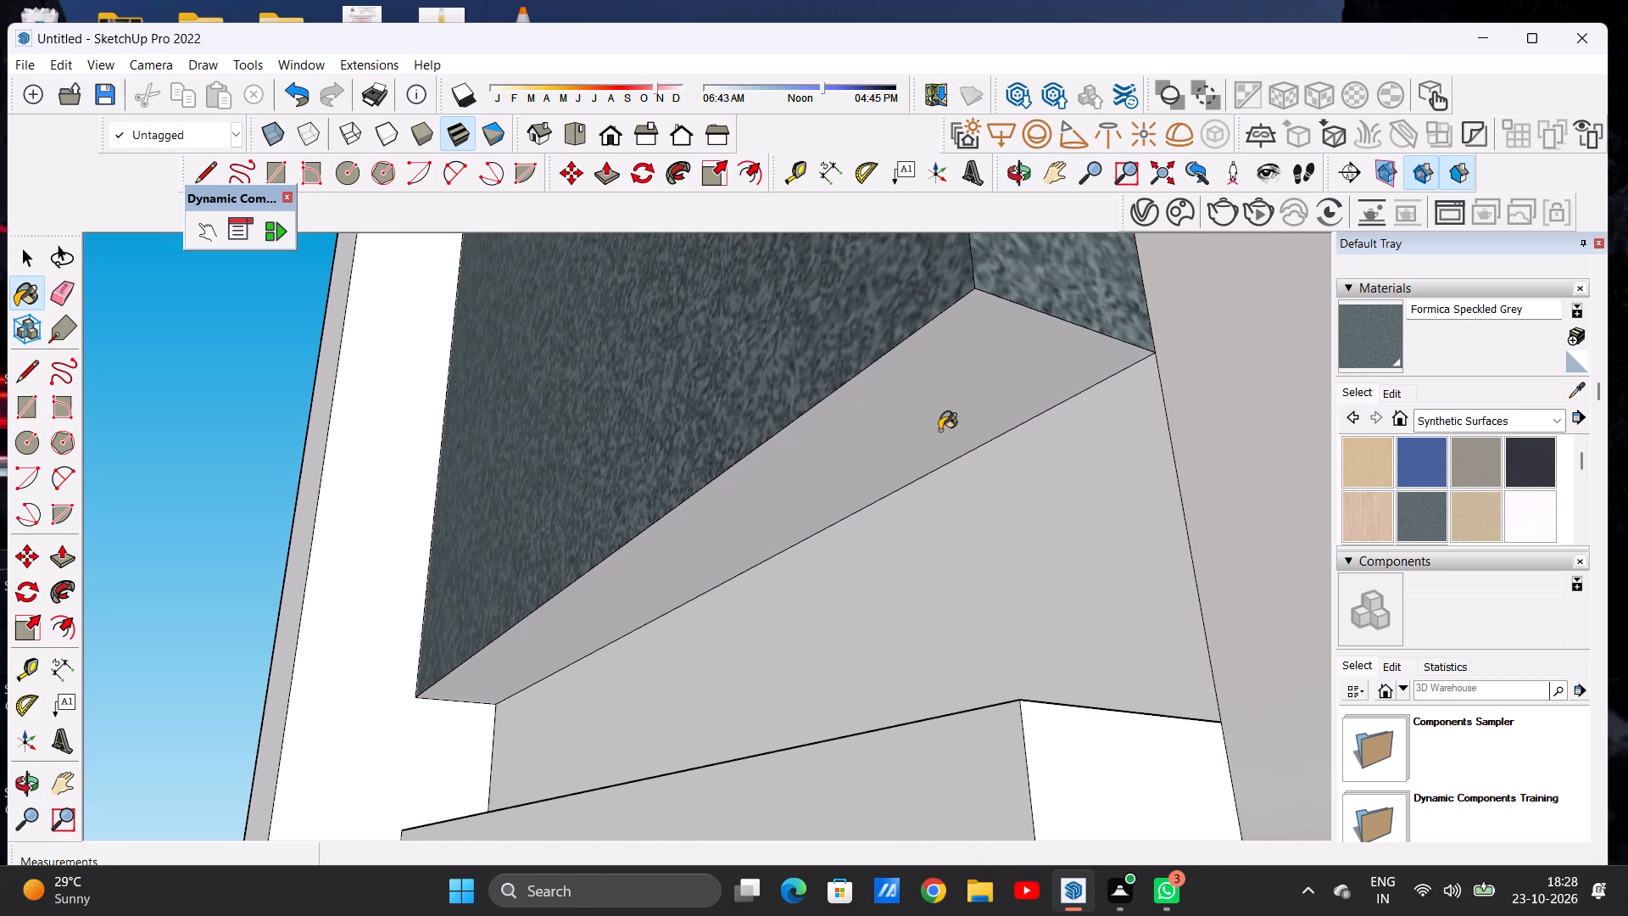
Paint the top, side and front faces of the ninth raised panel from the top with Formica Speckled Grey.
scroll(939, 426, "down", 18)
middle_click_drag(953, 570, 949, 650)
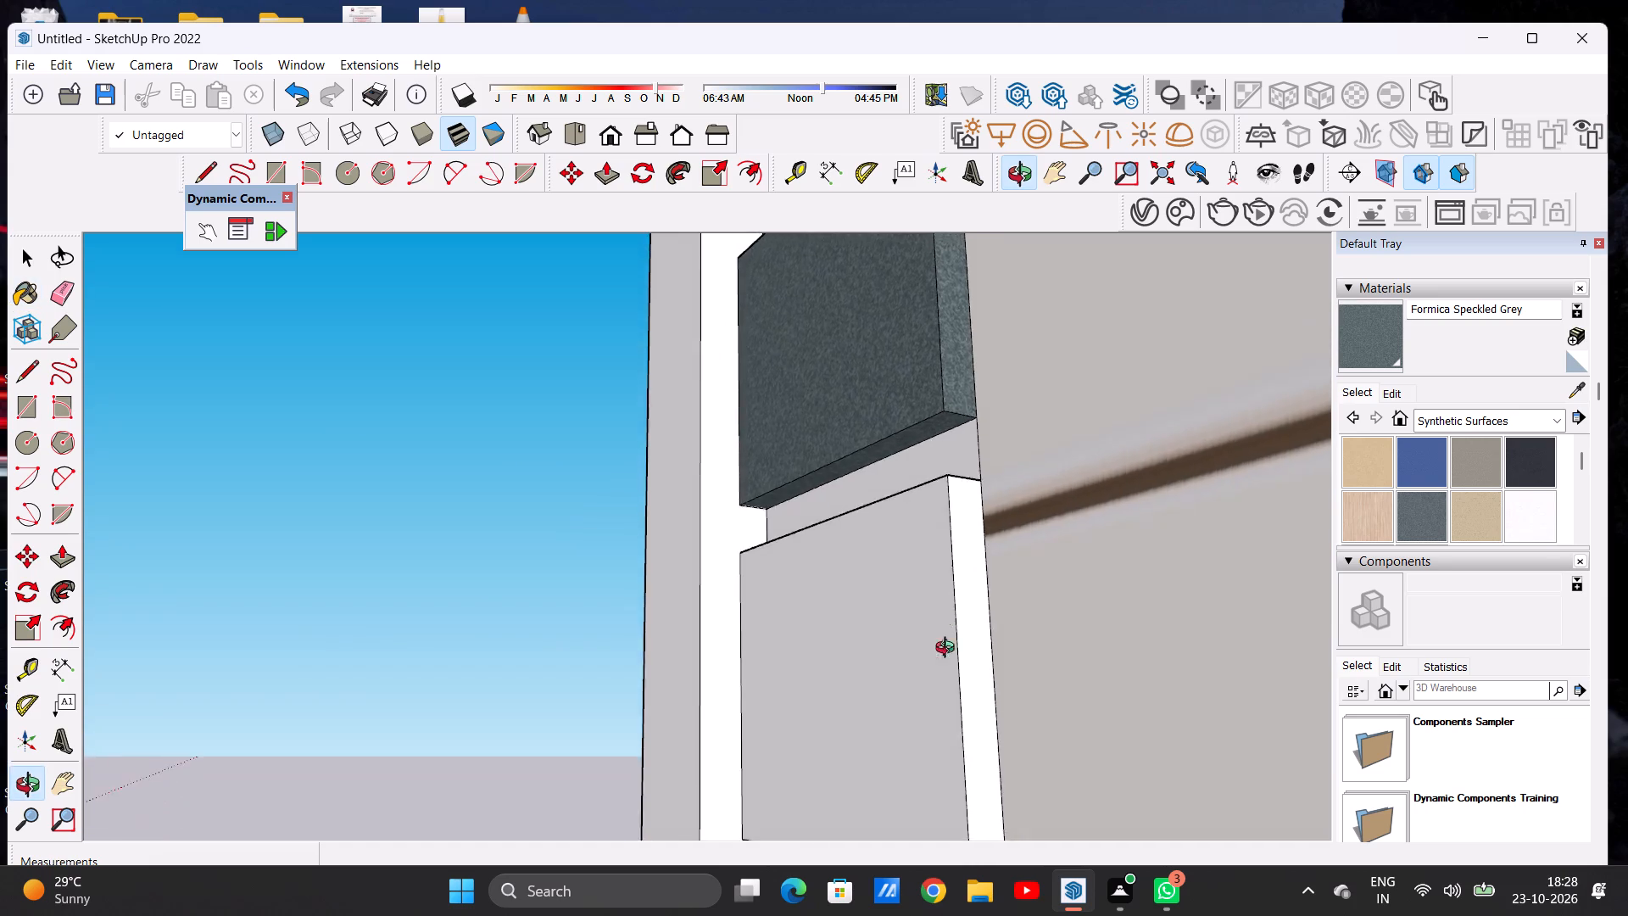
middle_click_drag(949, 650, 939, 762)
scroll(945, 634, "up", 7)
scroll(948, 511, "up", 9)
left_click(940, 504)
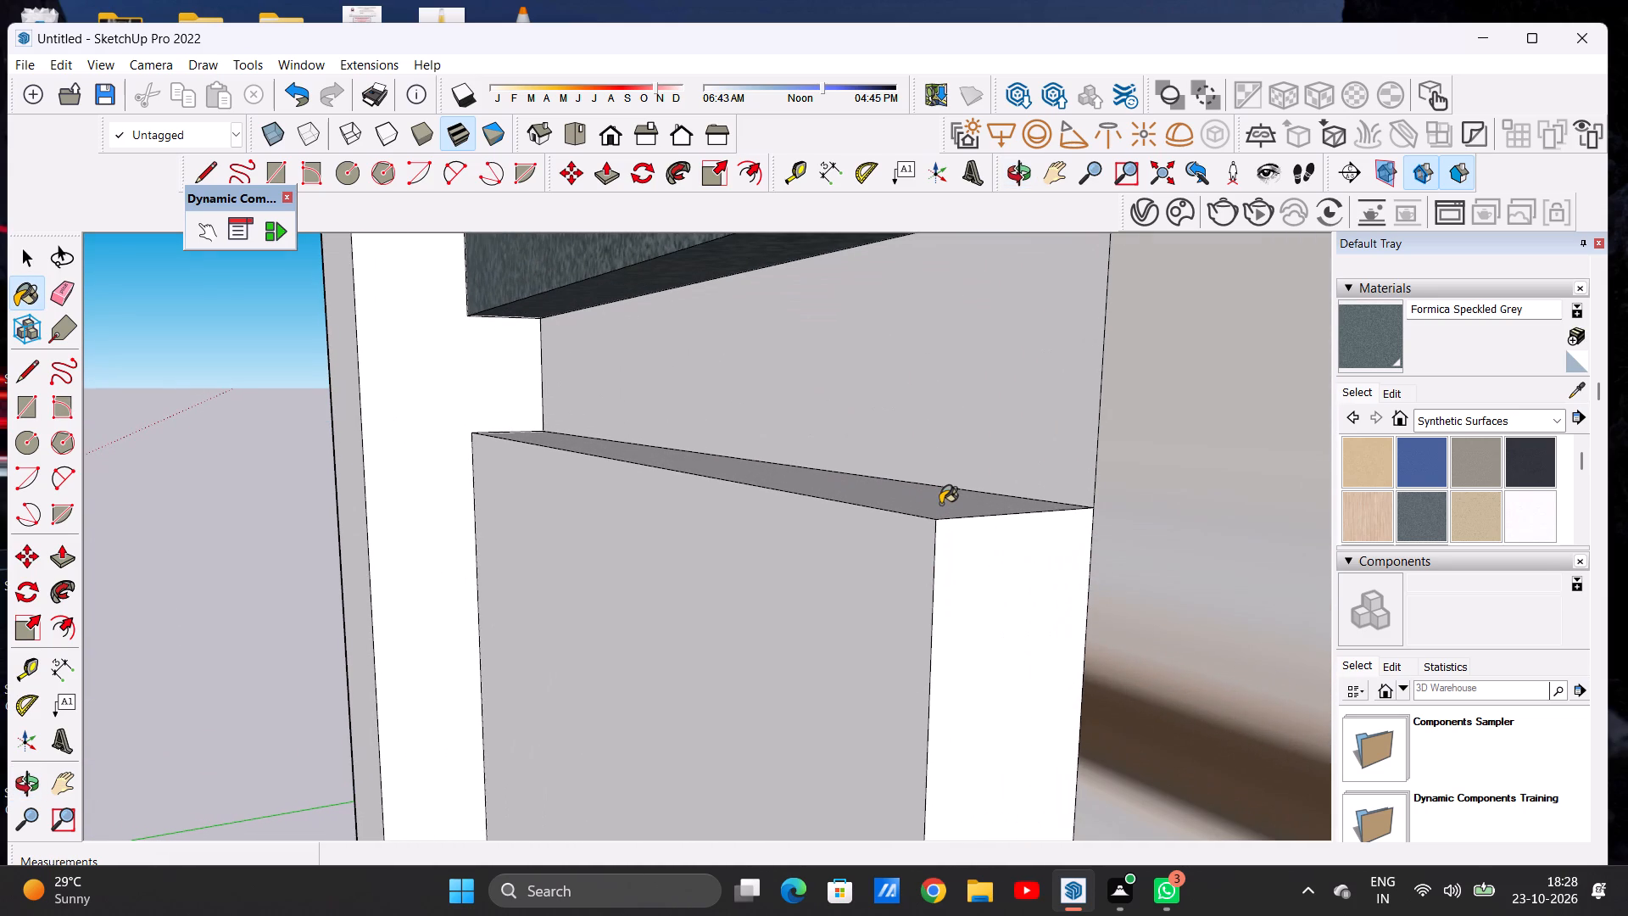
left_click(993, 543)
left_click(886, 553)
Paint the underside of the ninth raised panel with Formica Speckled Grey.
scroll(972, 530, "down", 16)
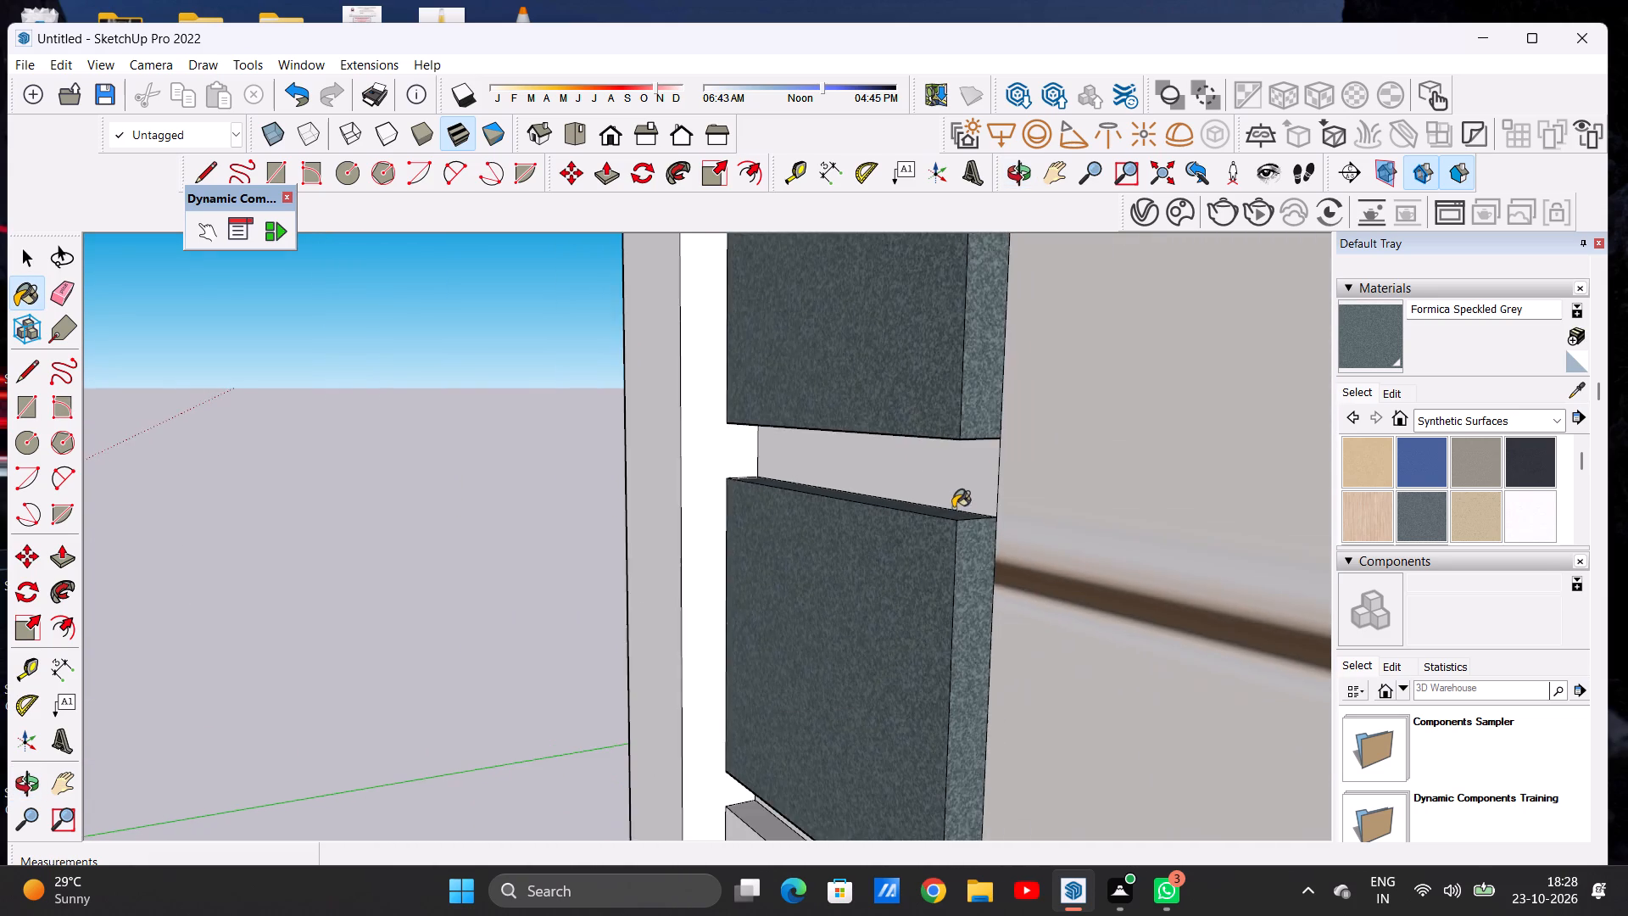
scroll(951, 495, "down", 16)
scroll(950, 590, "up", 8)
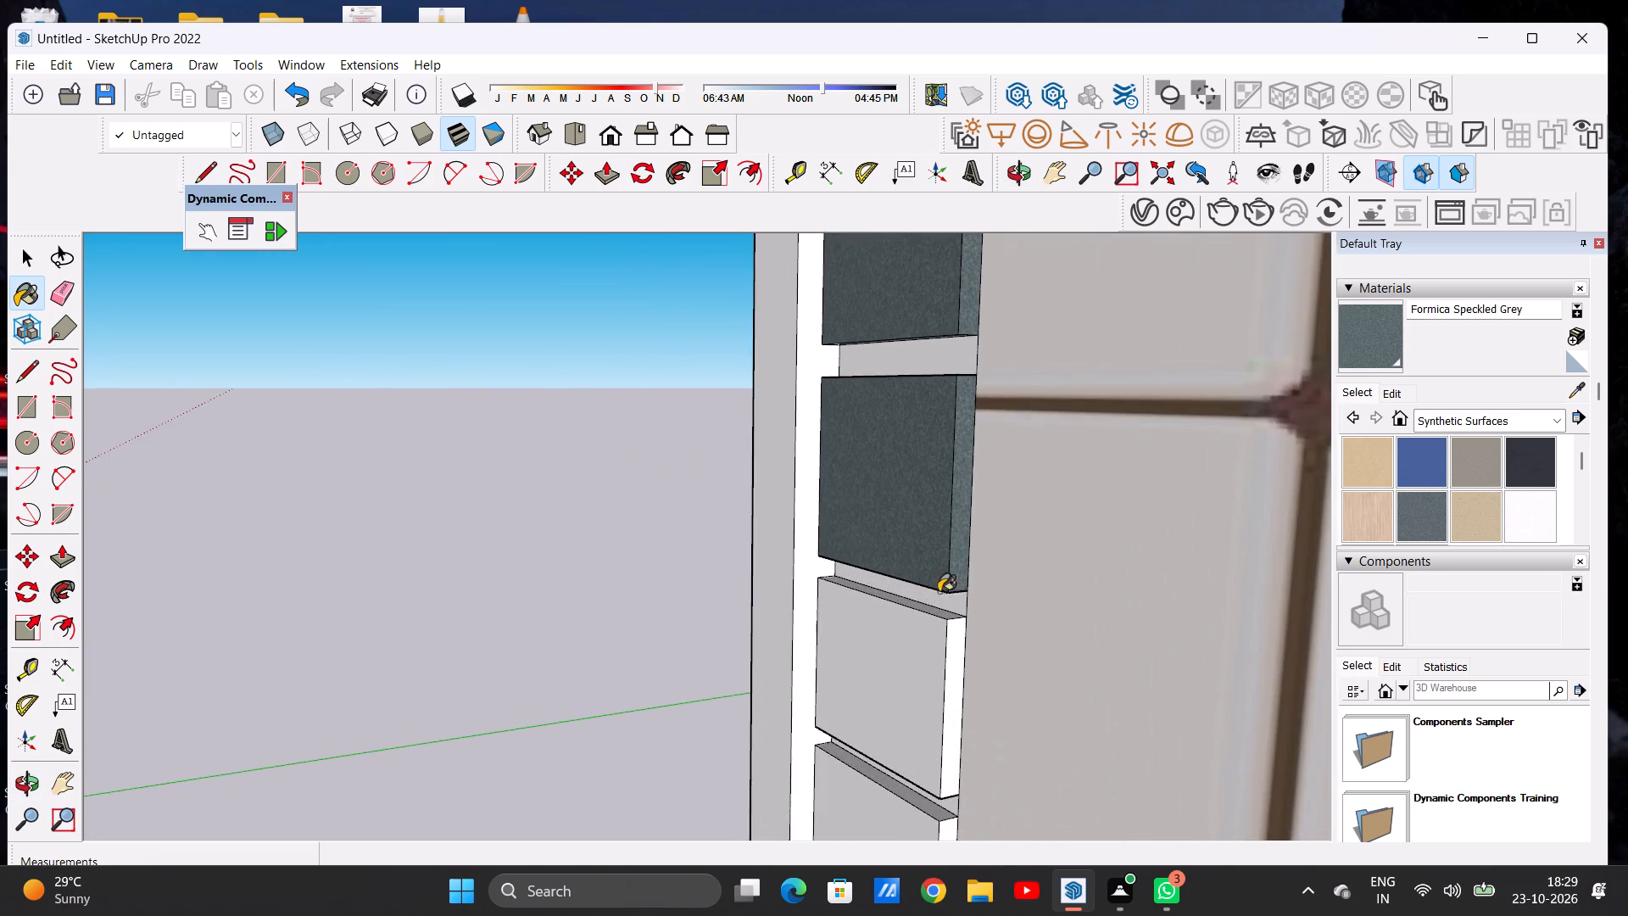
scroll(939, 592, "up", 5)
middle_click_drag(956, 611, 985, 430)
scroll(977, 430, "up", 7)
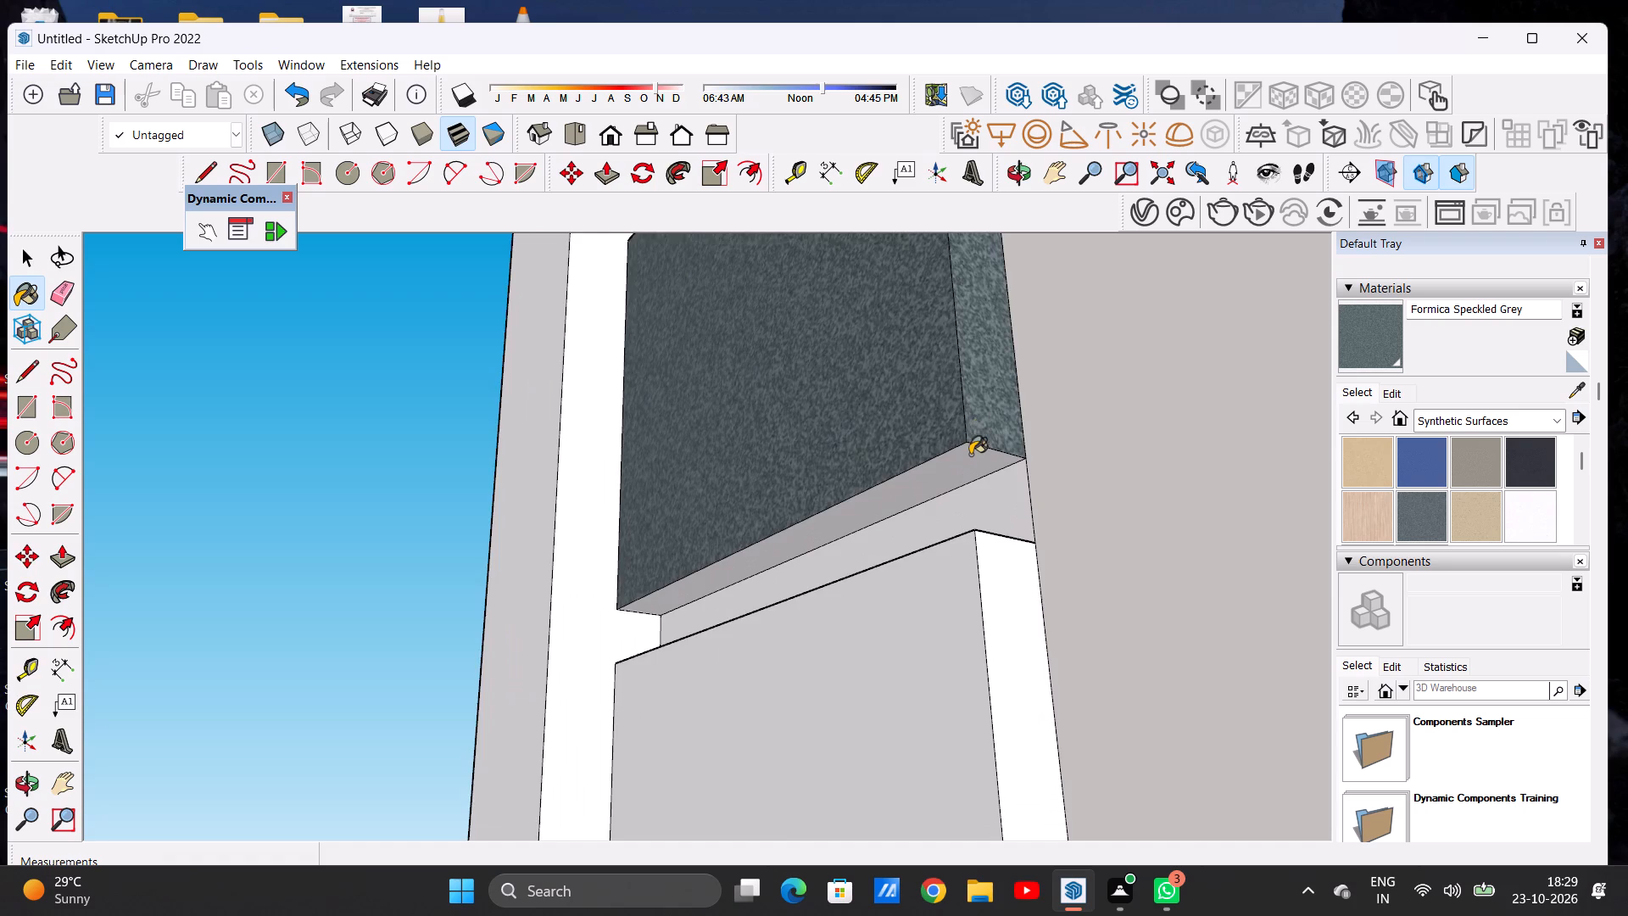
scroll(970, 458, "up", 5)
left_click(970, 458)
Paint the side, front and top faces of the tenth raised panel from the top with Formica Speckled Grey.
left_click(1019, 623)
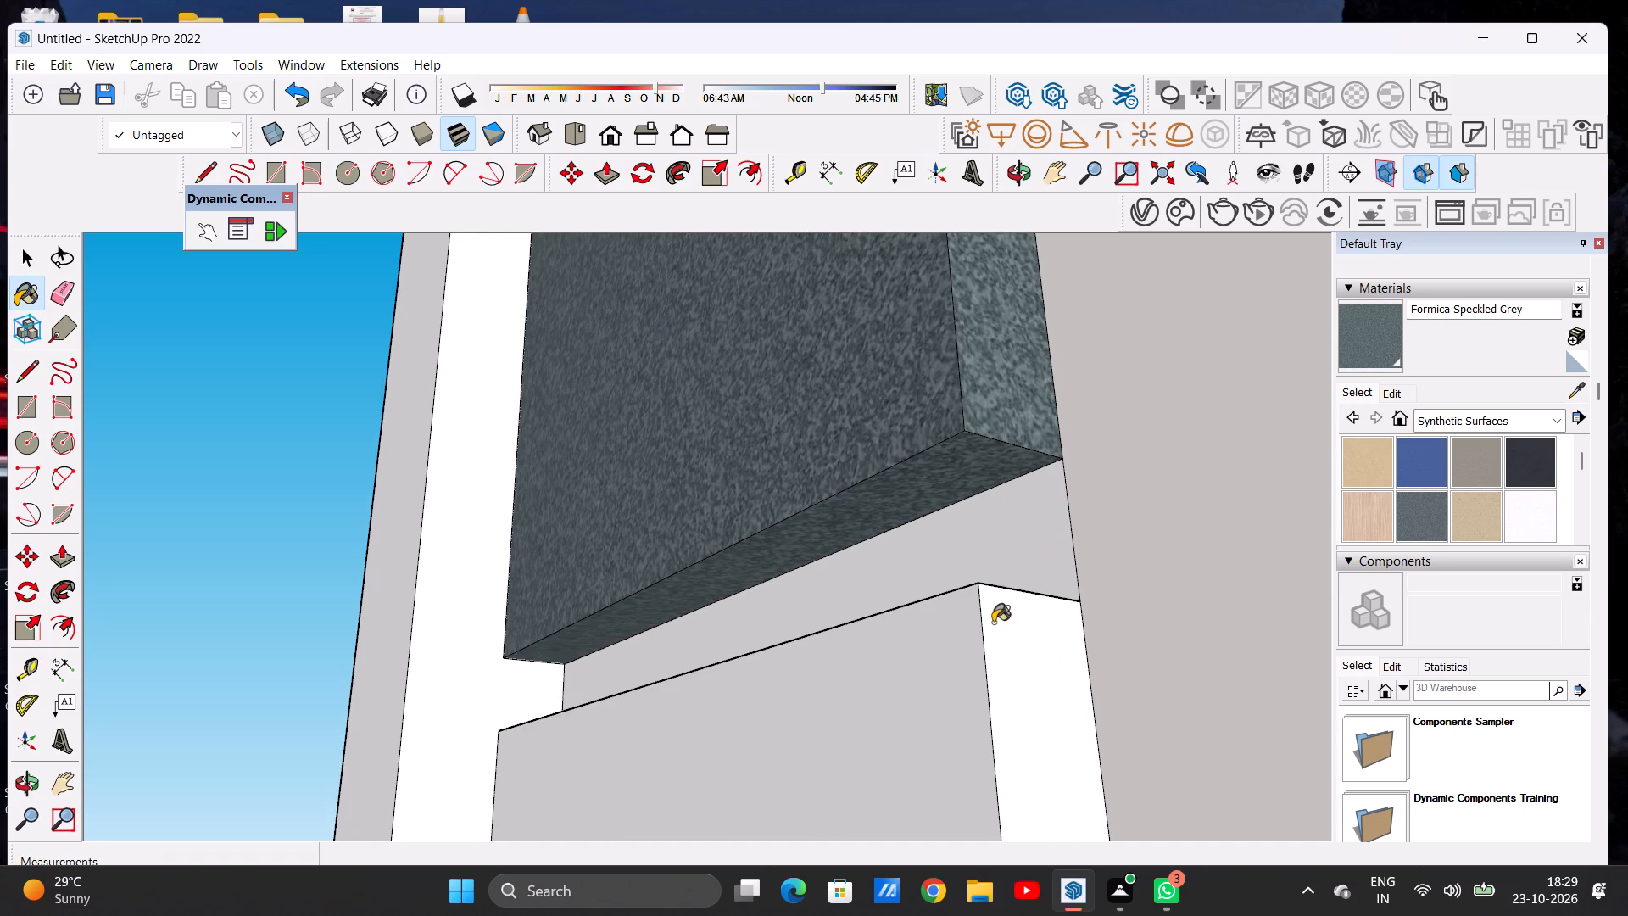
left_click(977, 628)
scroll(994, 577, "down", 6)
middle_click_drag(1001, 566, 984, 767)
scroll(984, 771, "up", 7)
left_click(939, 771)
Paint the underside of the tenth raised panel with Formica Speckled Grey.
scroll(997, 591, "down", 3)
scroll(997, 591, "up", 1)
scroll(997, 590, "down", 15)
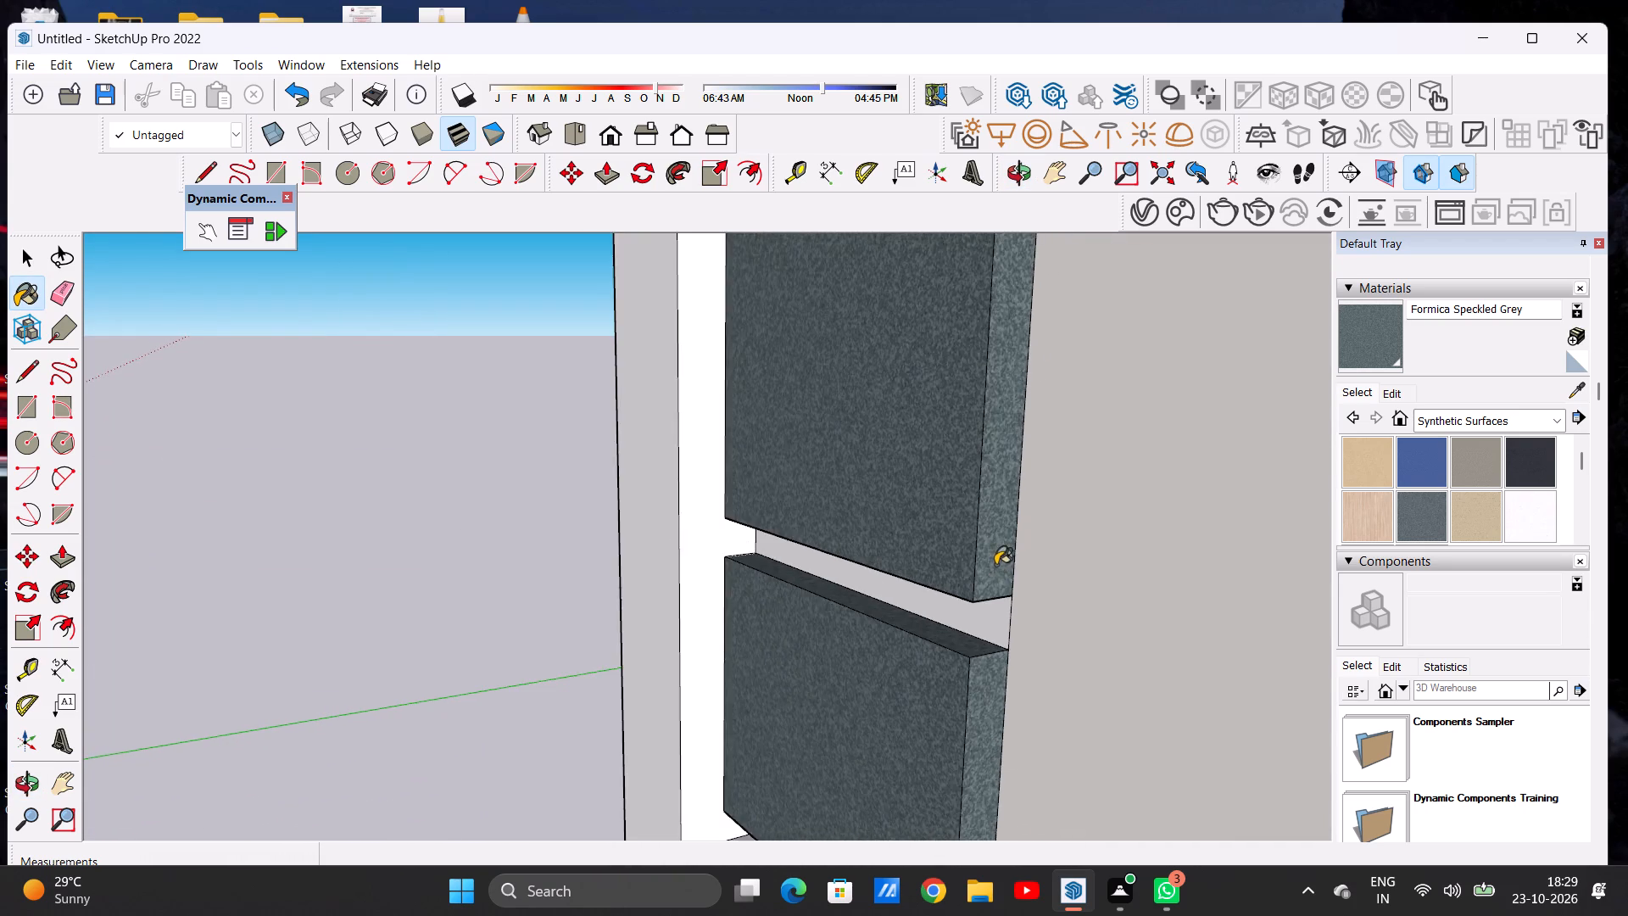
scroll(995, 565, "down", 6)
scroll(995, 565, "up", 2)
scroll(995, 548, "down", 7)
scroll(981, 679, "up", 13)
scroll(986, 634, "down", 1)
scroll(990, 634, "up", 1)
scroll(990, 634, "down", 1)
scroll(990, 634, "up", 8)
middle_click_drag(1004, 689, 1029, 453)
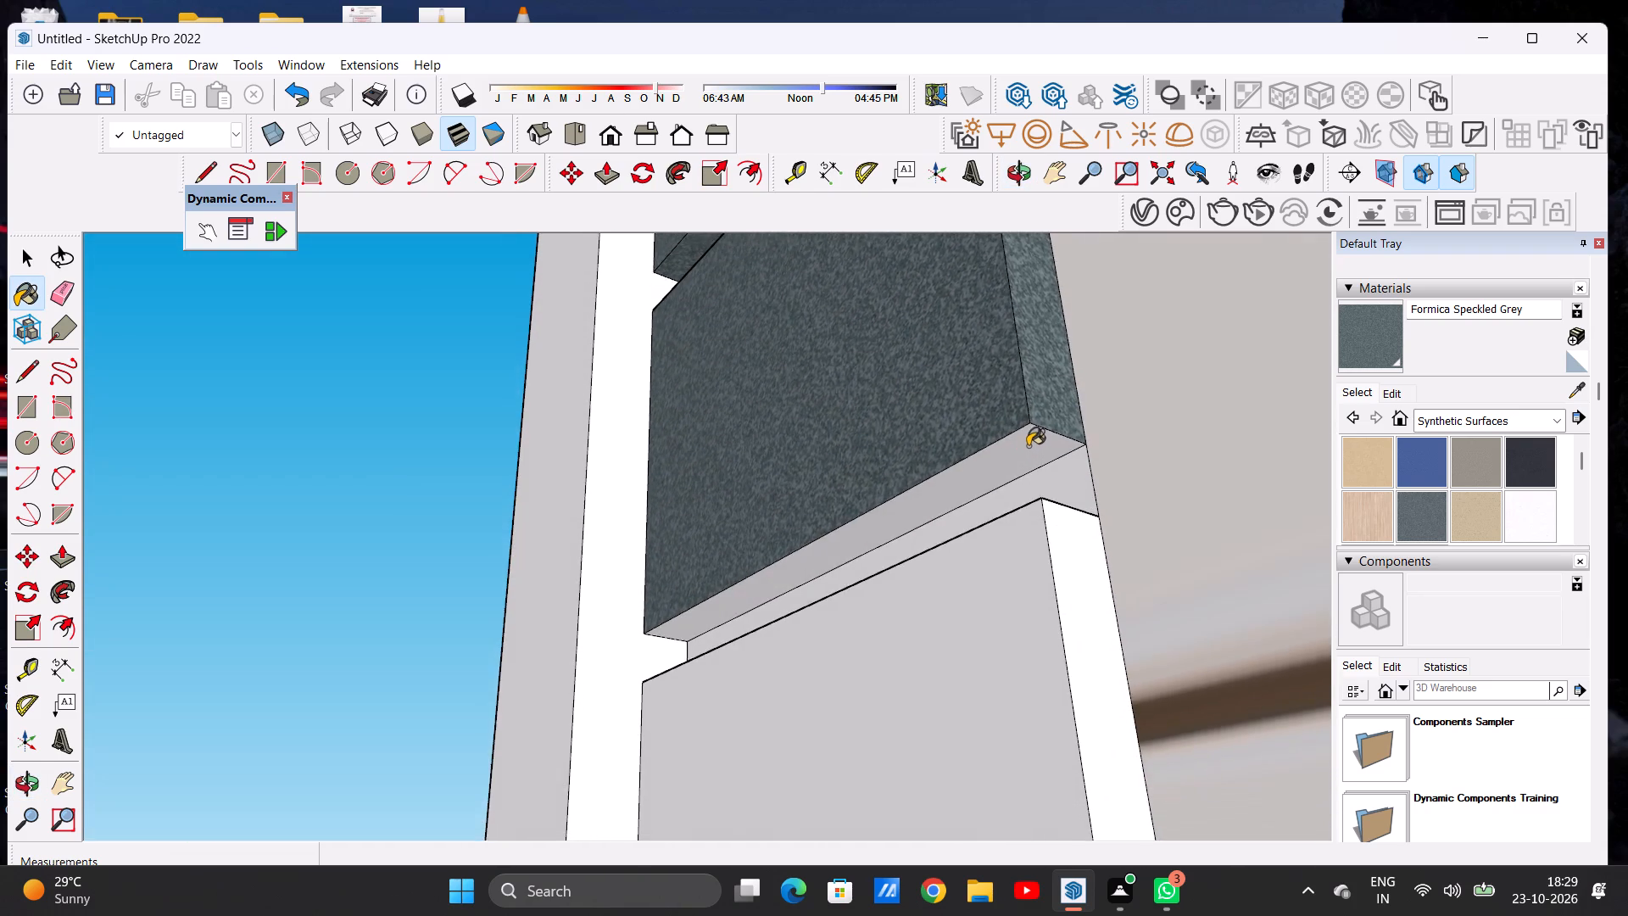
scroll(1027, 446, "up", 5)
left_click(1013, 437)
Paint the top, side and front faces of the lowest raised panel on the stair tower with Formica Speckled Grey.
scroll(1014, 505, "down", 5)
scroll(1027, 578, "down", 8)
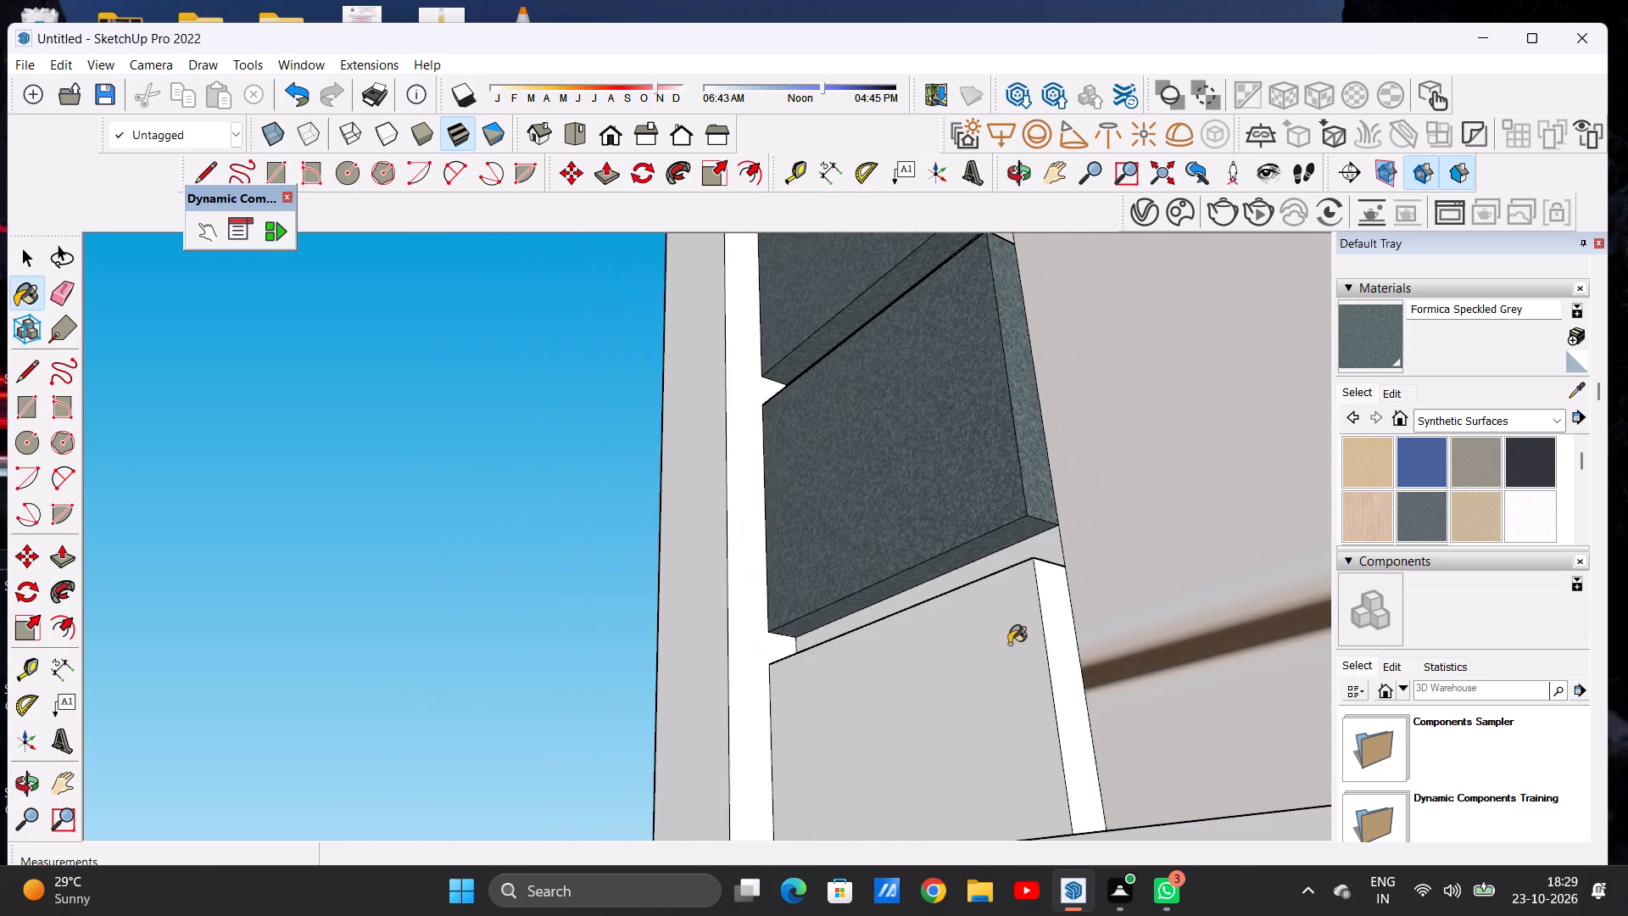
scroll(998, 639, "down", 9)
scroll(982, 632, "up", 1)
scroll(982, 633, "down", 5)
middle_click_drag(1000, 638, 1035, 800)
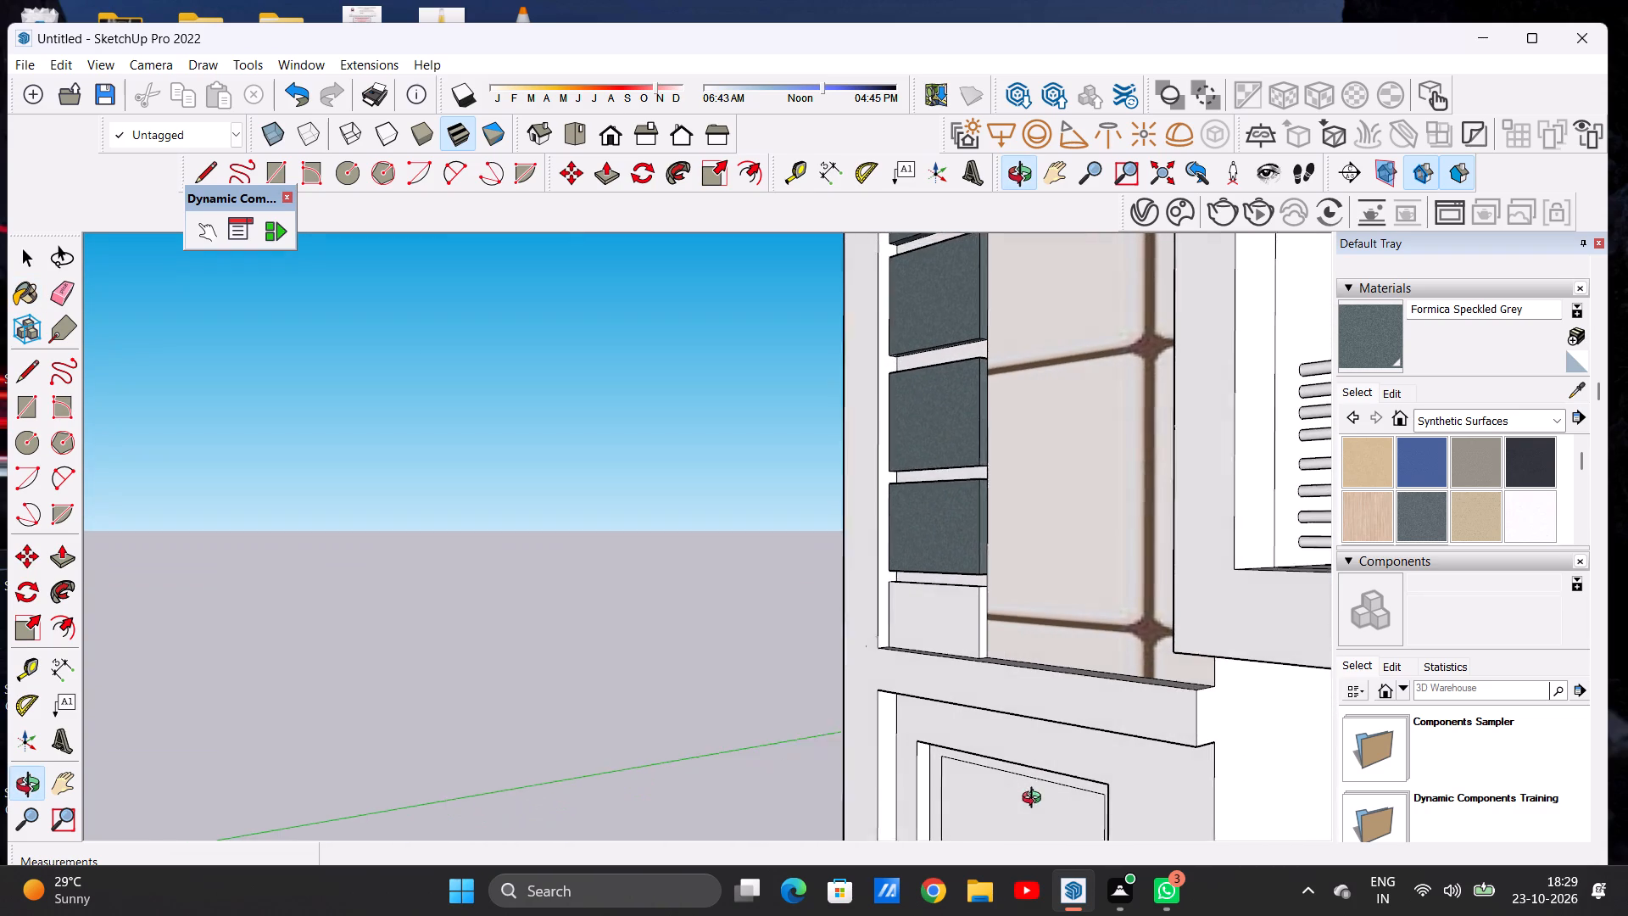
middle_click_drag(1035, 800, 1038, 807)
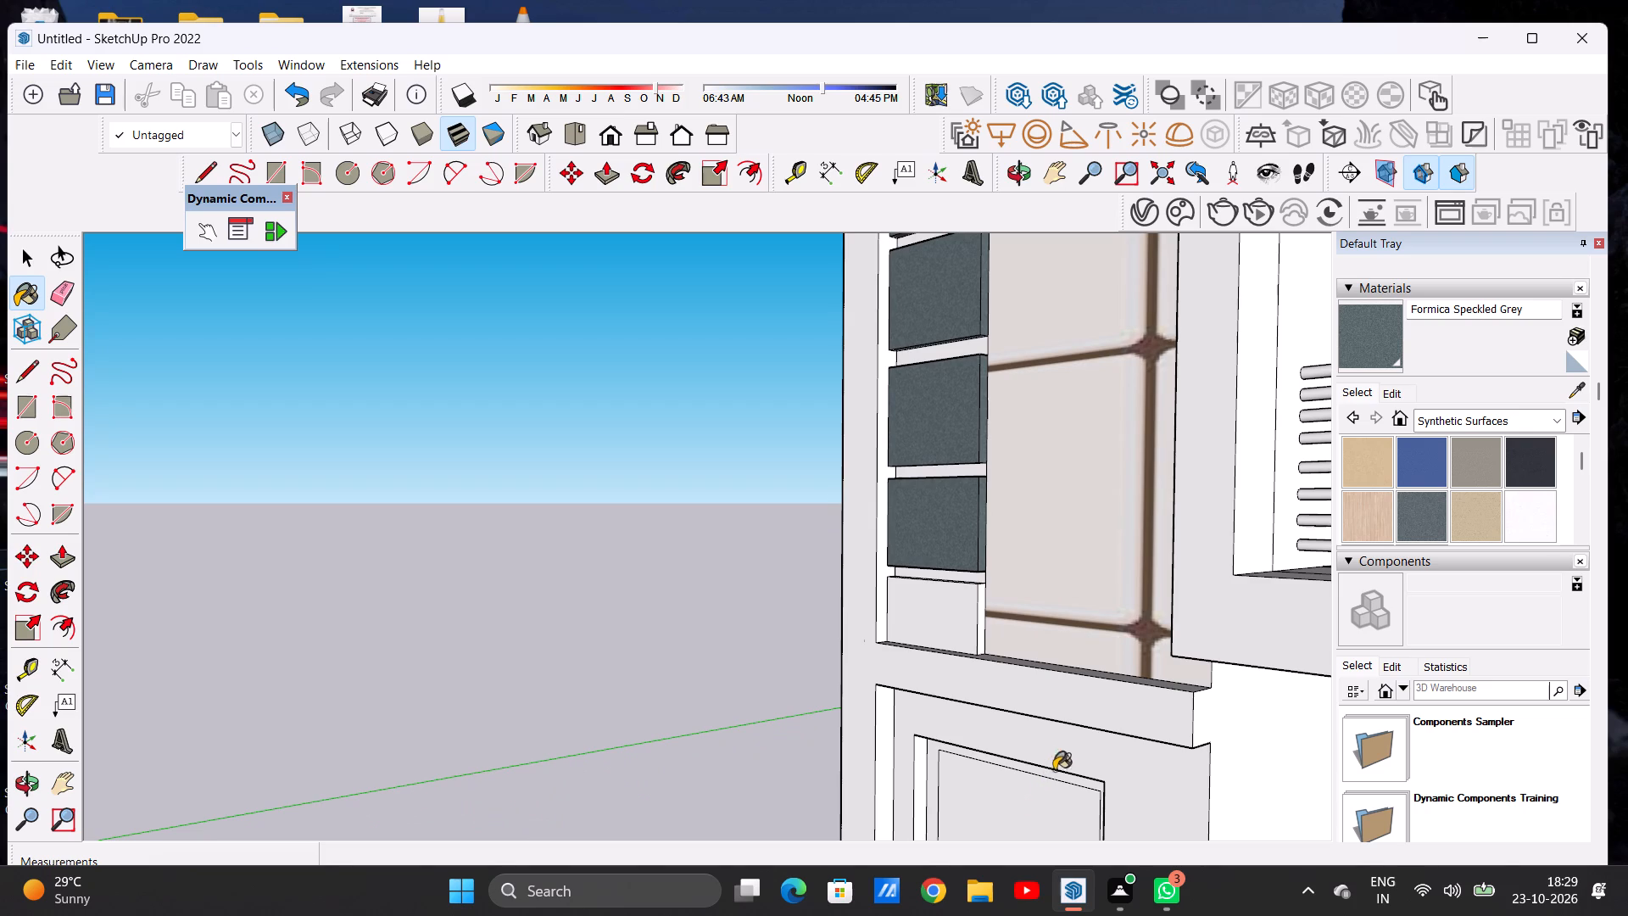
scroll(1077, 701, "down", 7)
scroll(1019, 641, "up", 12)
scroll(1009, 636, "down", 1)
scroll(1009, 636, "up", 9)
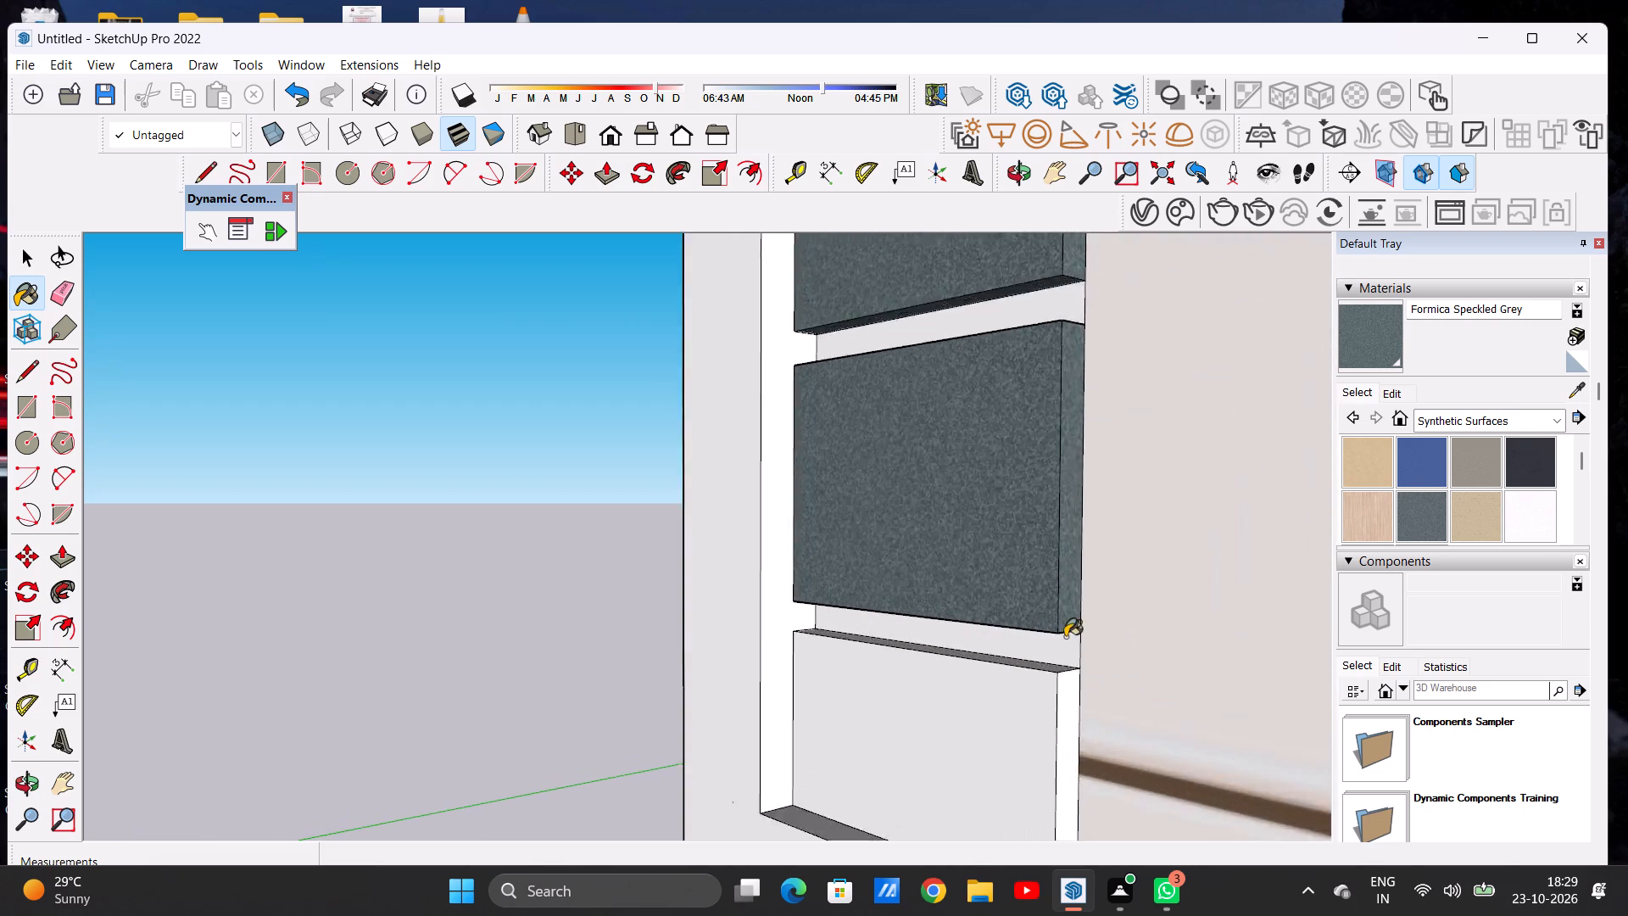
scroll(1065, 637, "up", 3)
middle_click_drag(1047, 657, 1010, 731)
scroll(992, 743, "up", 1)
scroll(992, 745, "down", 1)
scroll(992, 745, "up", 5)
left_click(991, 745)
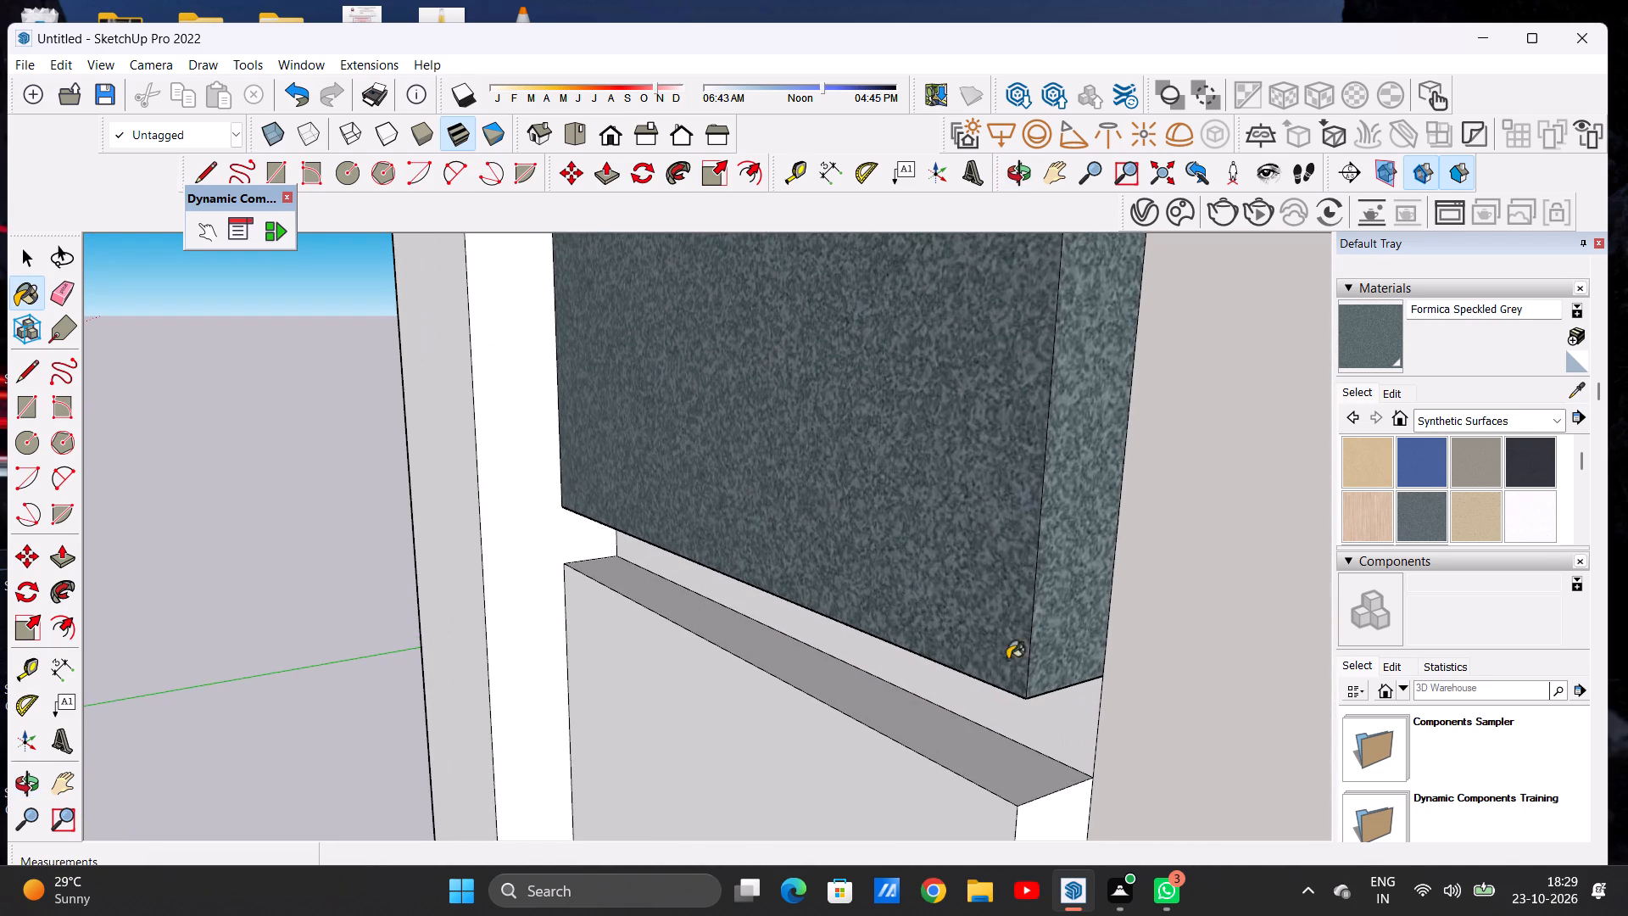
scroll(1010, 631, "down", 14)
scroll(1022, 691, "up", 2)
scroll(1024, 700, "down", 2)
scroll(1024, 702, "up", 16)
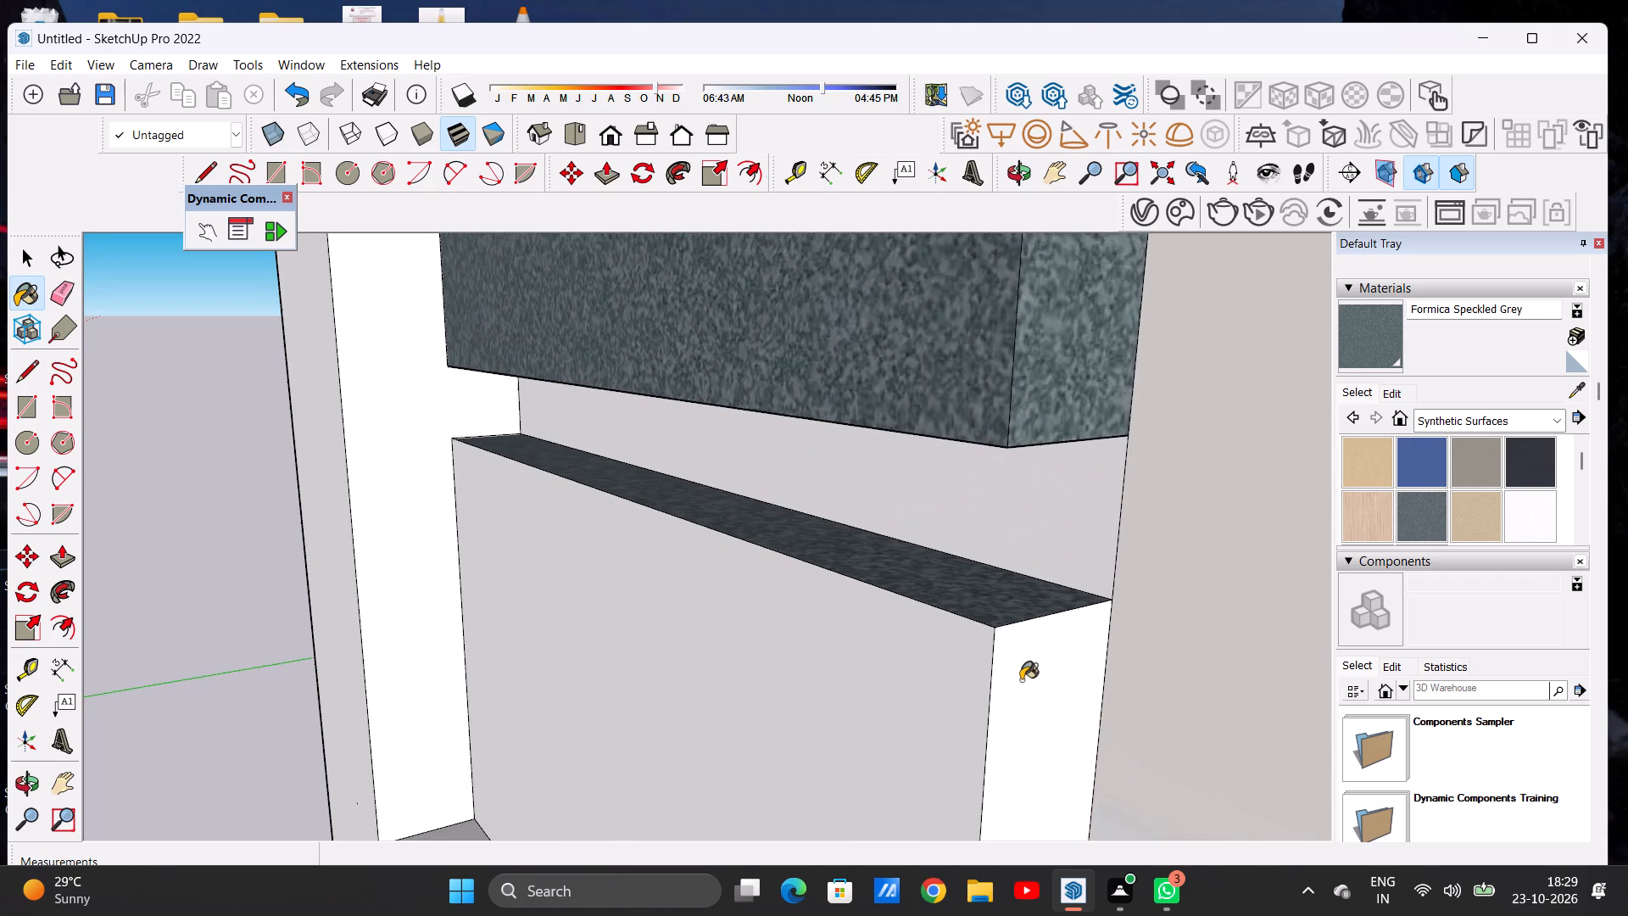
left_click(1022, 680)
left_click(945, 680)
Examine the stair tower's painted panel column against the whole front elevation of the house.
scroll(1045, 662, "down", 20)
scroll(1045, 662, "down", 5)
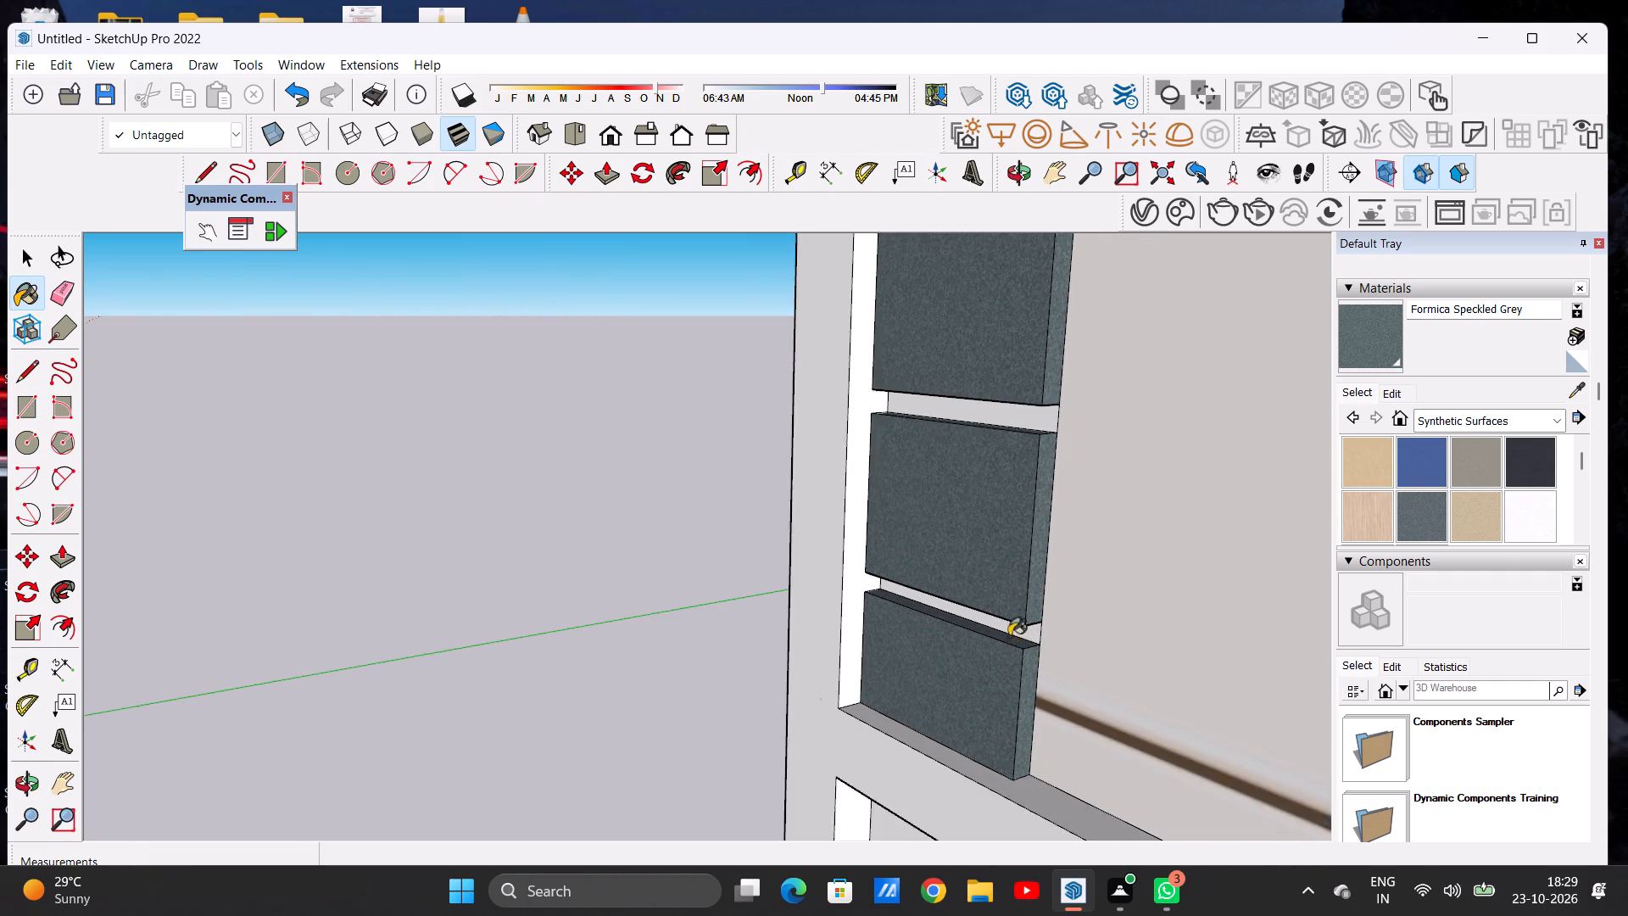
scroll(1009, 636, "down", 6)
middle_click_drag(897, 630, 1168, 596)
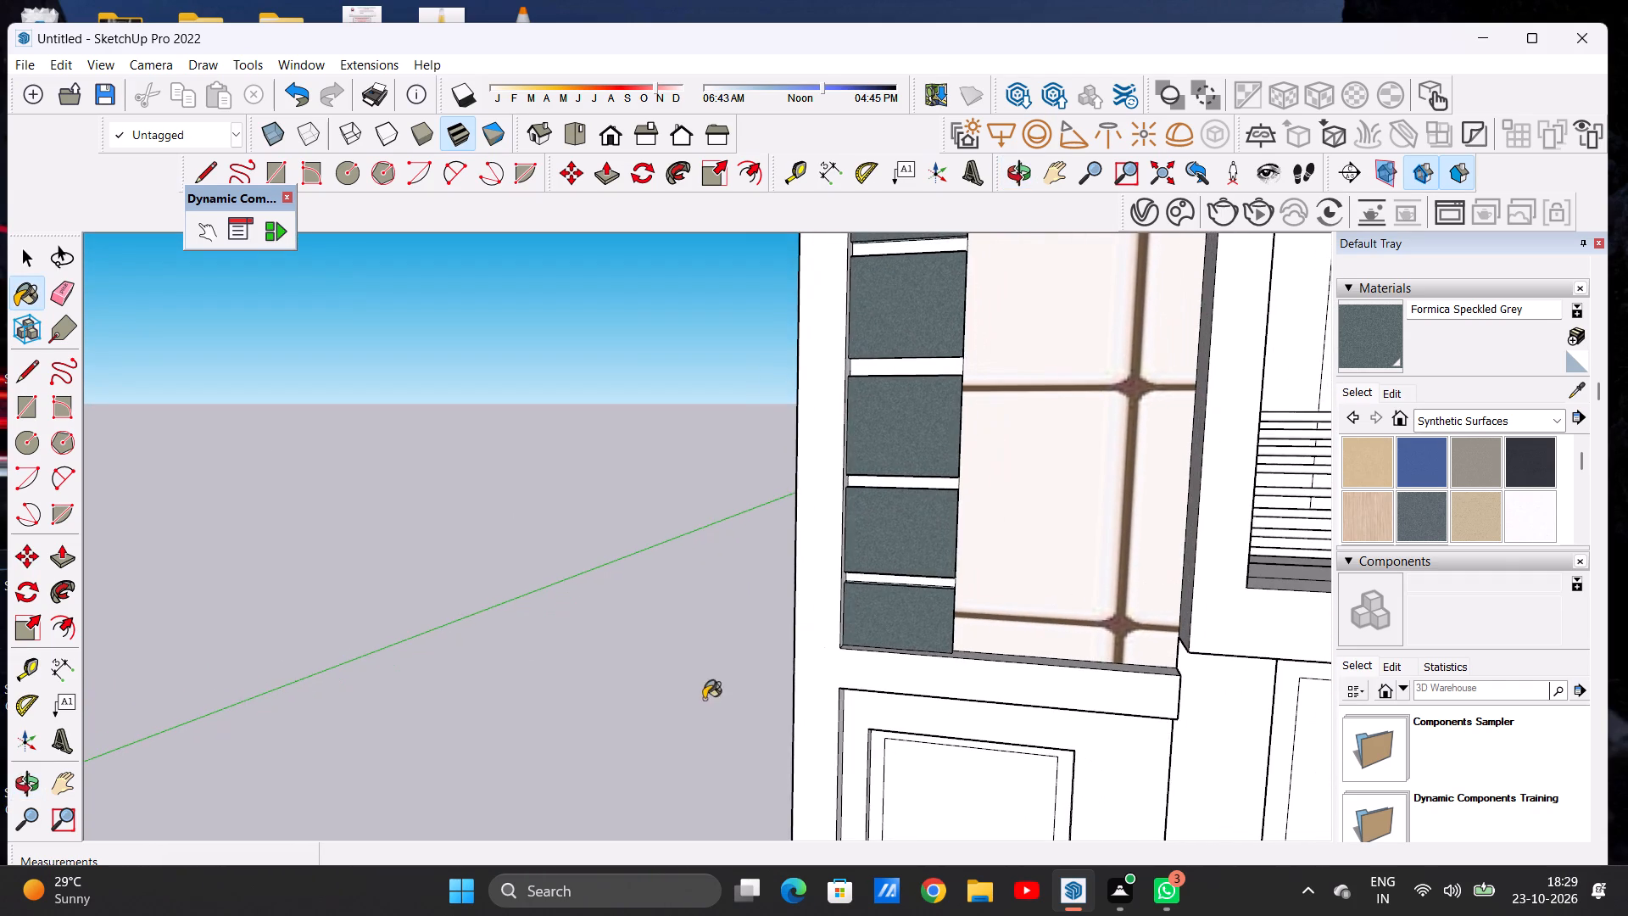
scroll(706, 705, "down", 12)
scroll(829, 695, "down", 6)
scroll(845, 594, "up", 6)
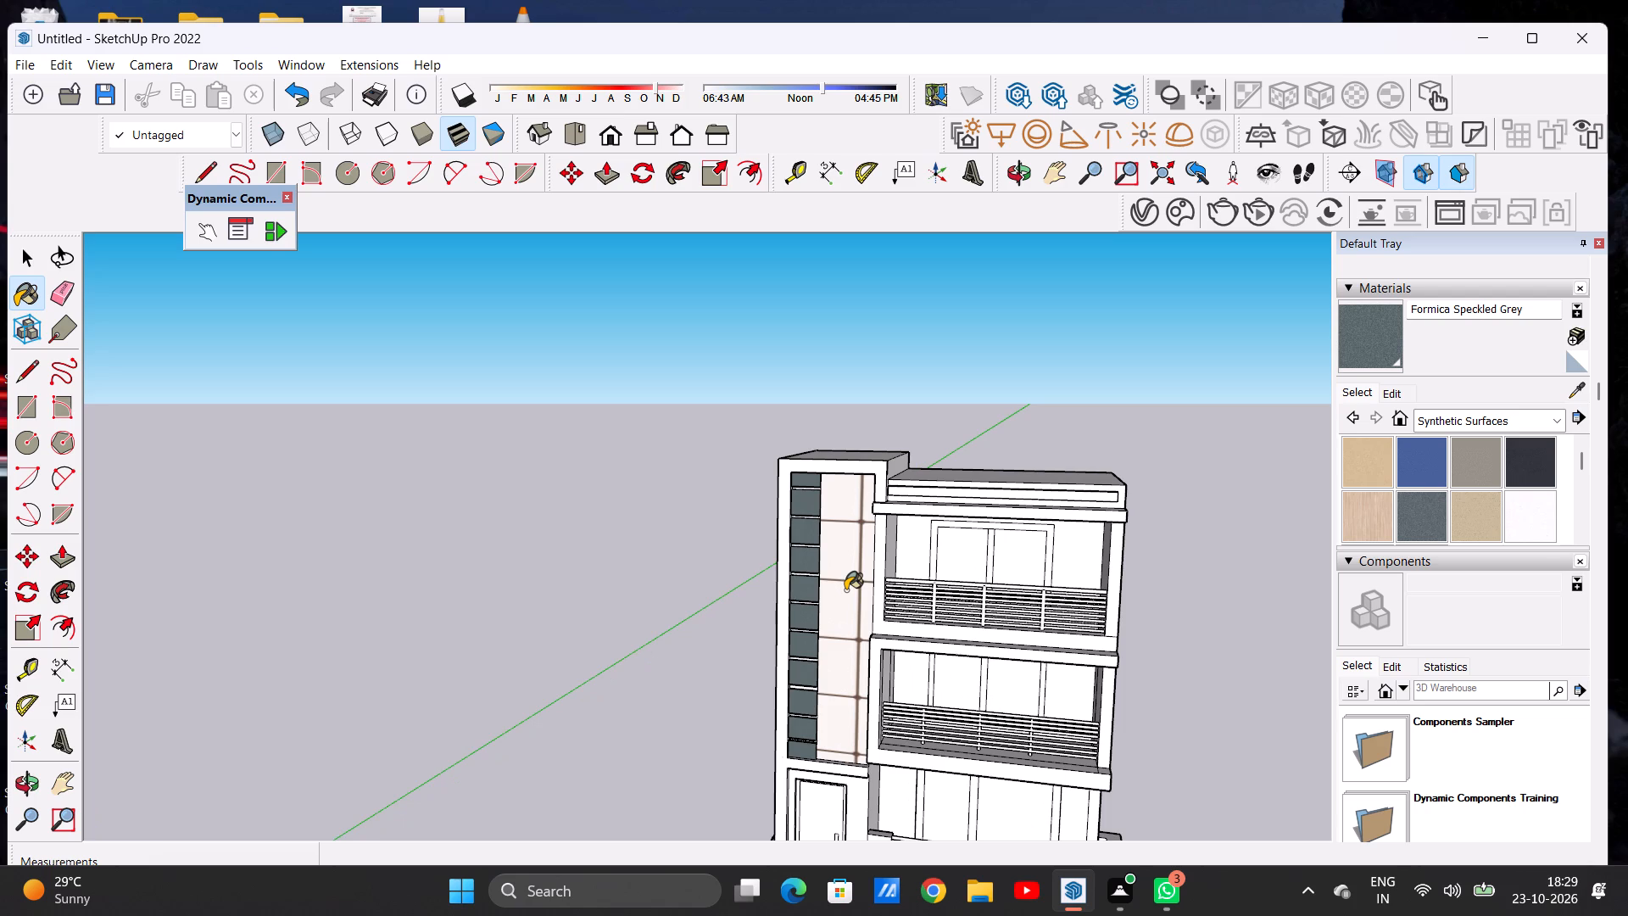
scroll(832, 548, "down", 6)
middle_click_drag(812, 561, 858, 533)
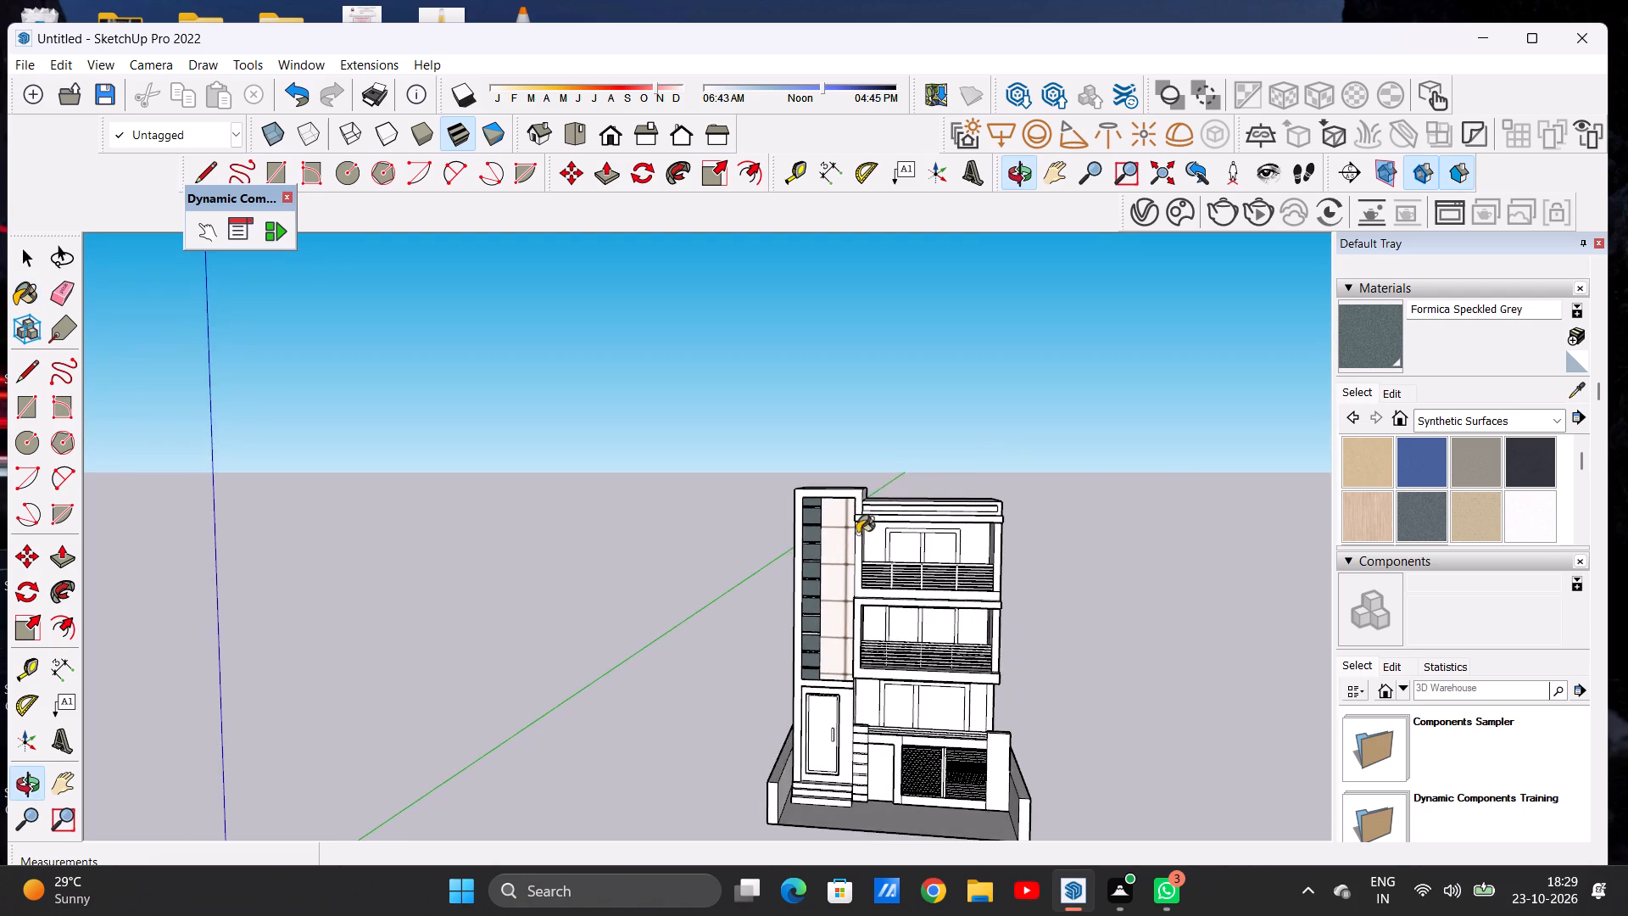
scroll(844, 553, "up", 9)
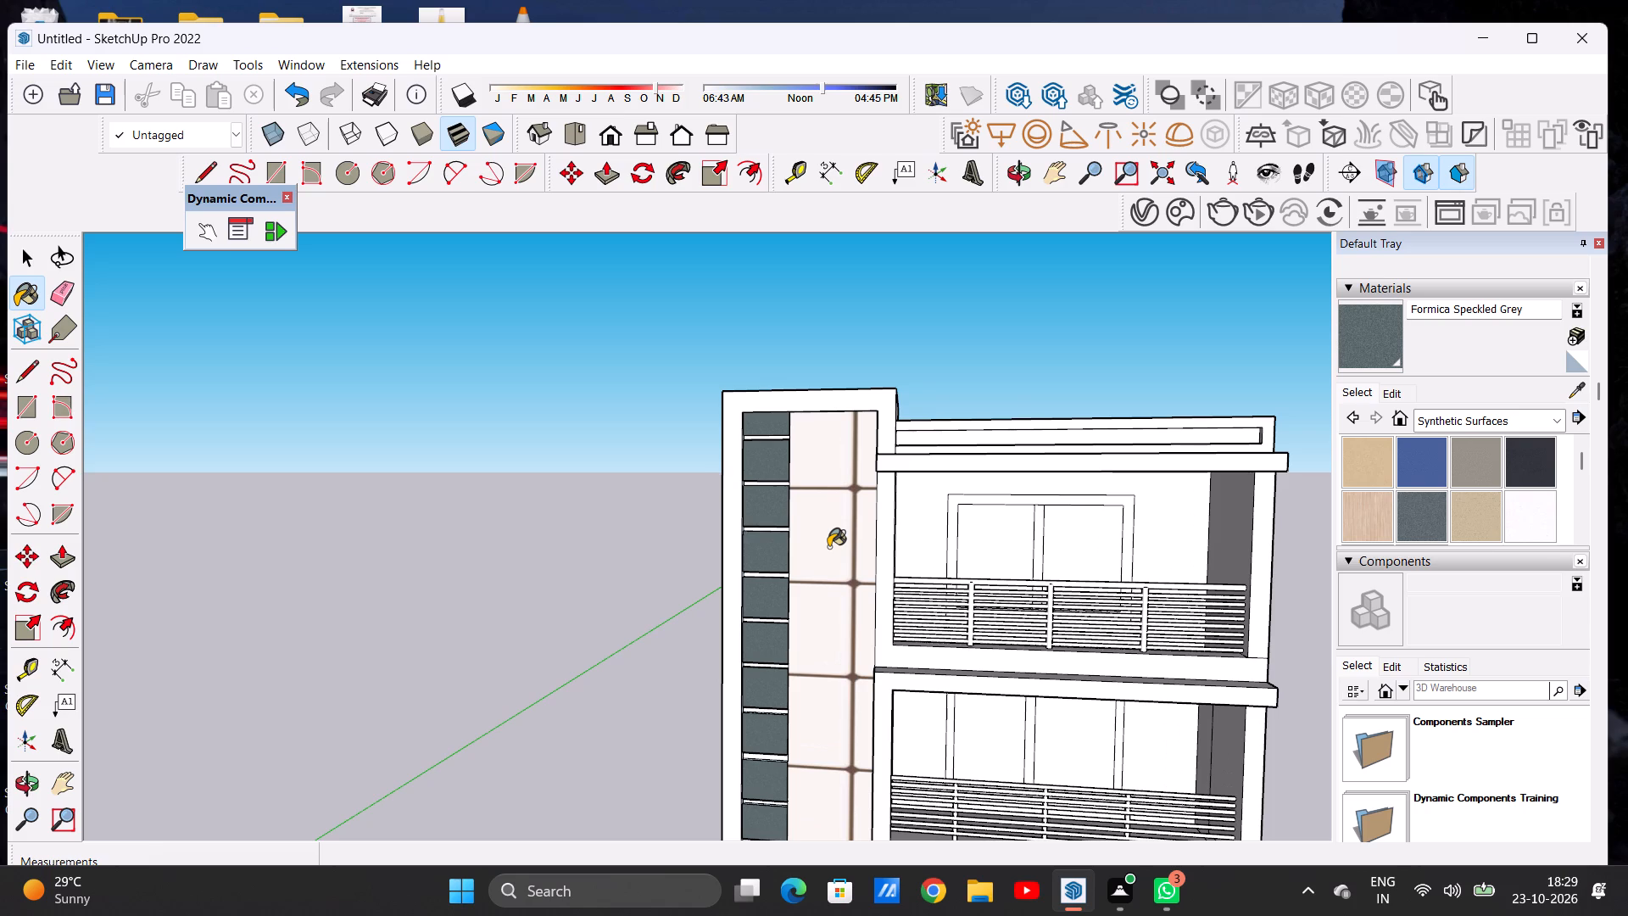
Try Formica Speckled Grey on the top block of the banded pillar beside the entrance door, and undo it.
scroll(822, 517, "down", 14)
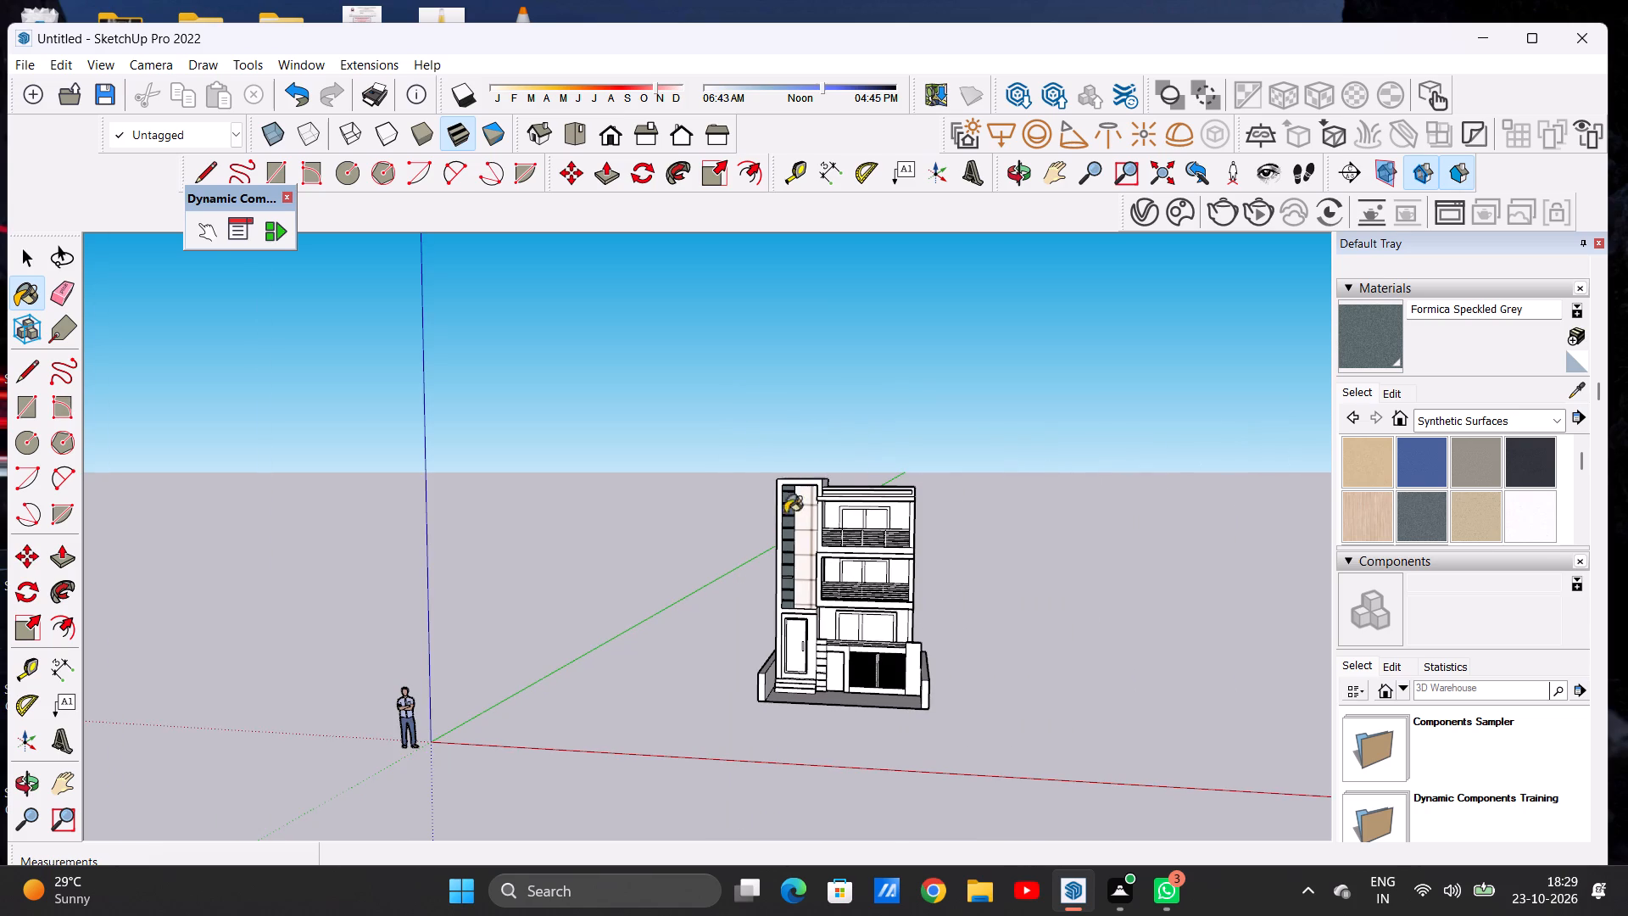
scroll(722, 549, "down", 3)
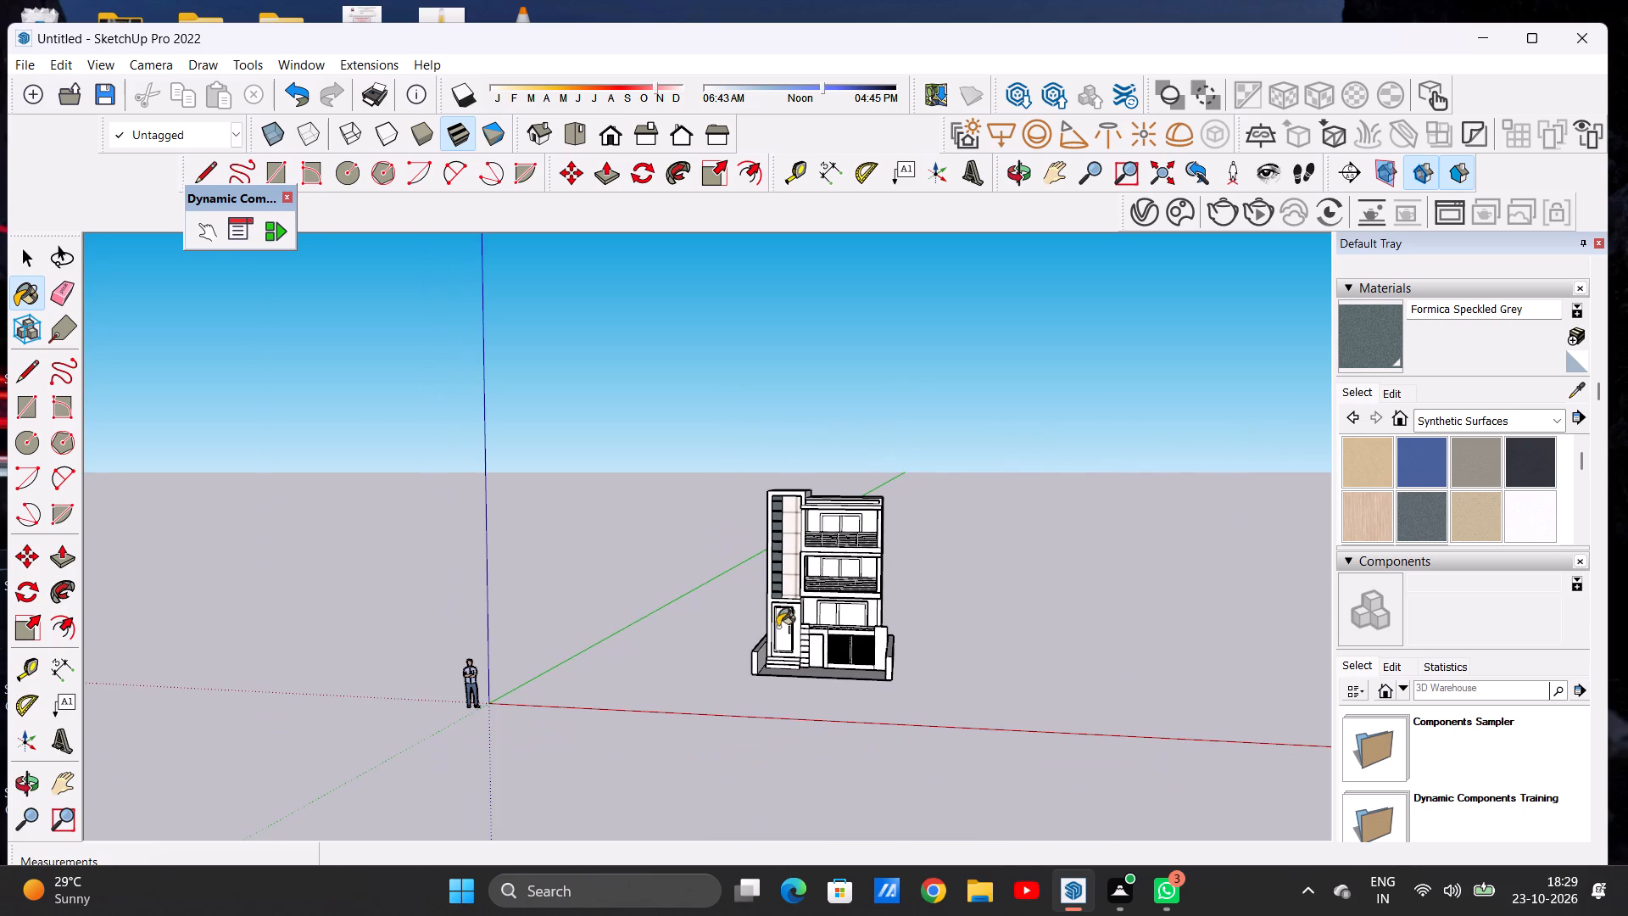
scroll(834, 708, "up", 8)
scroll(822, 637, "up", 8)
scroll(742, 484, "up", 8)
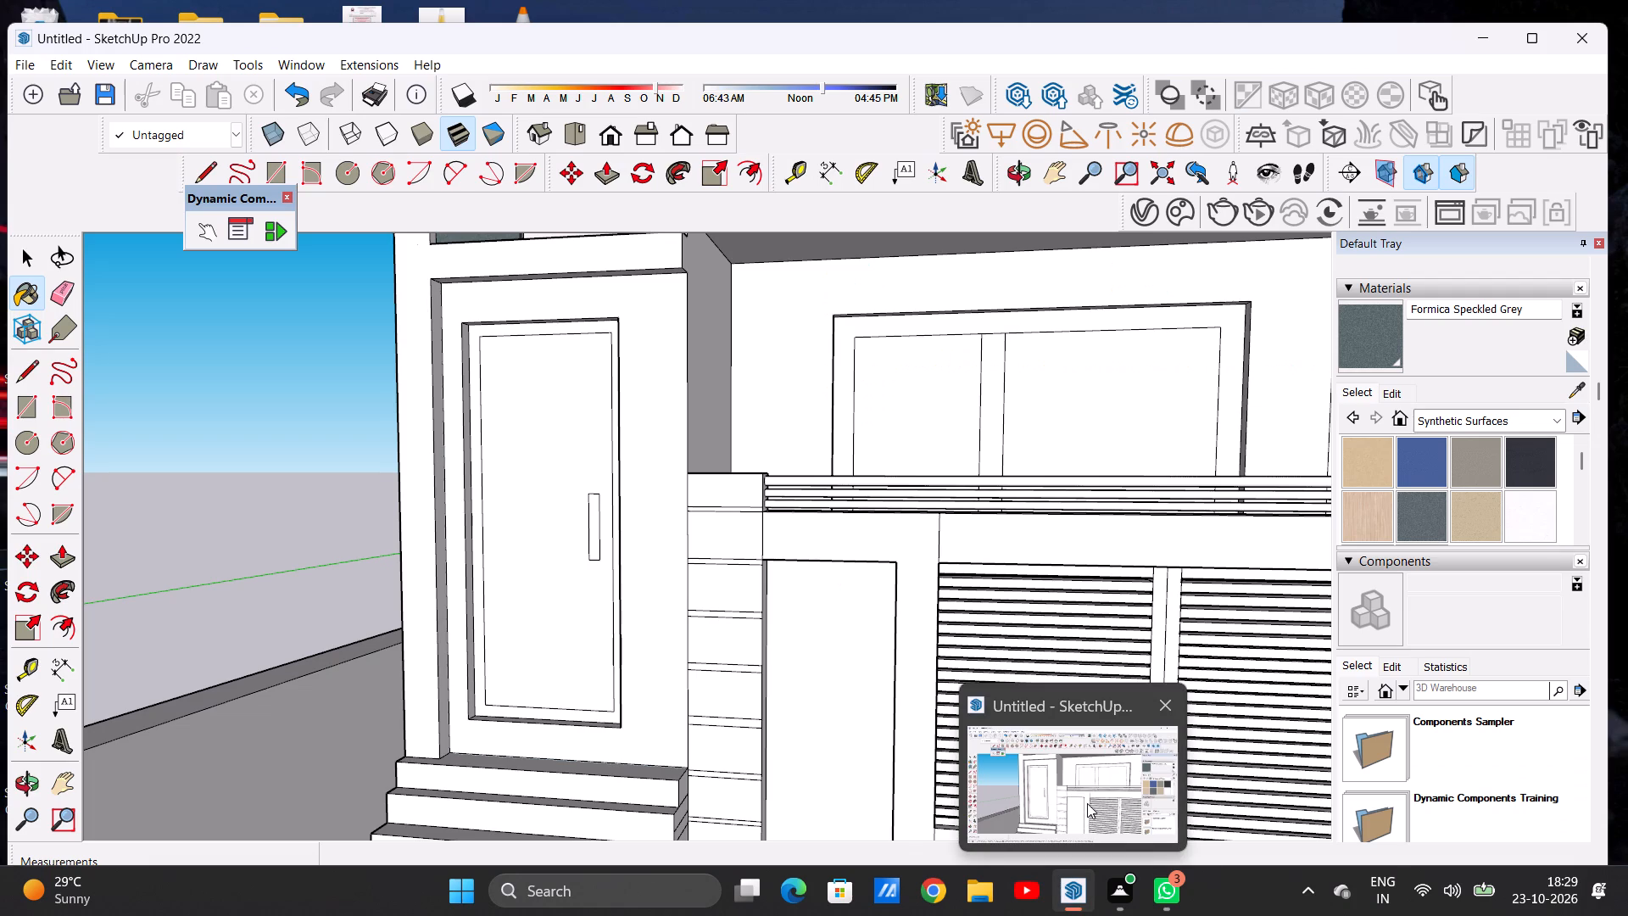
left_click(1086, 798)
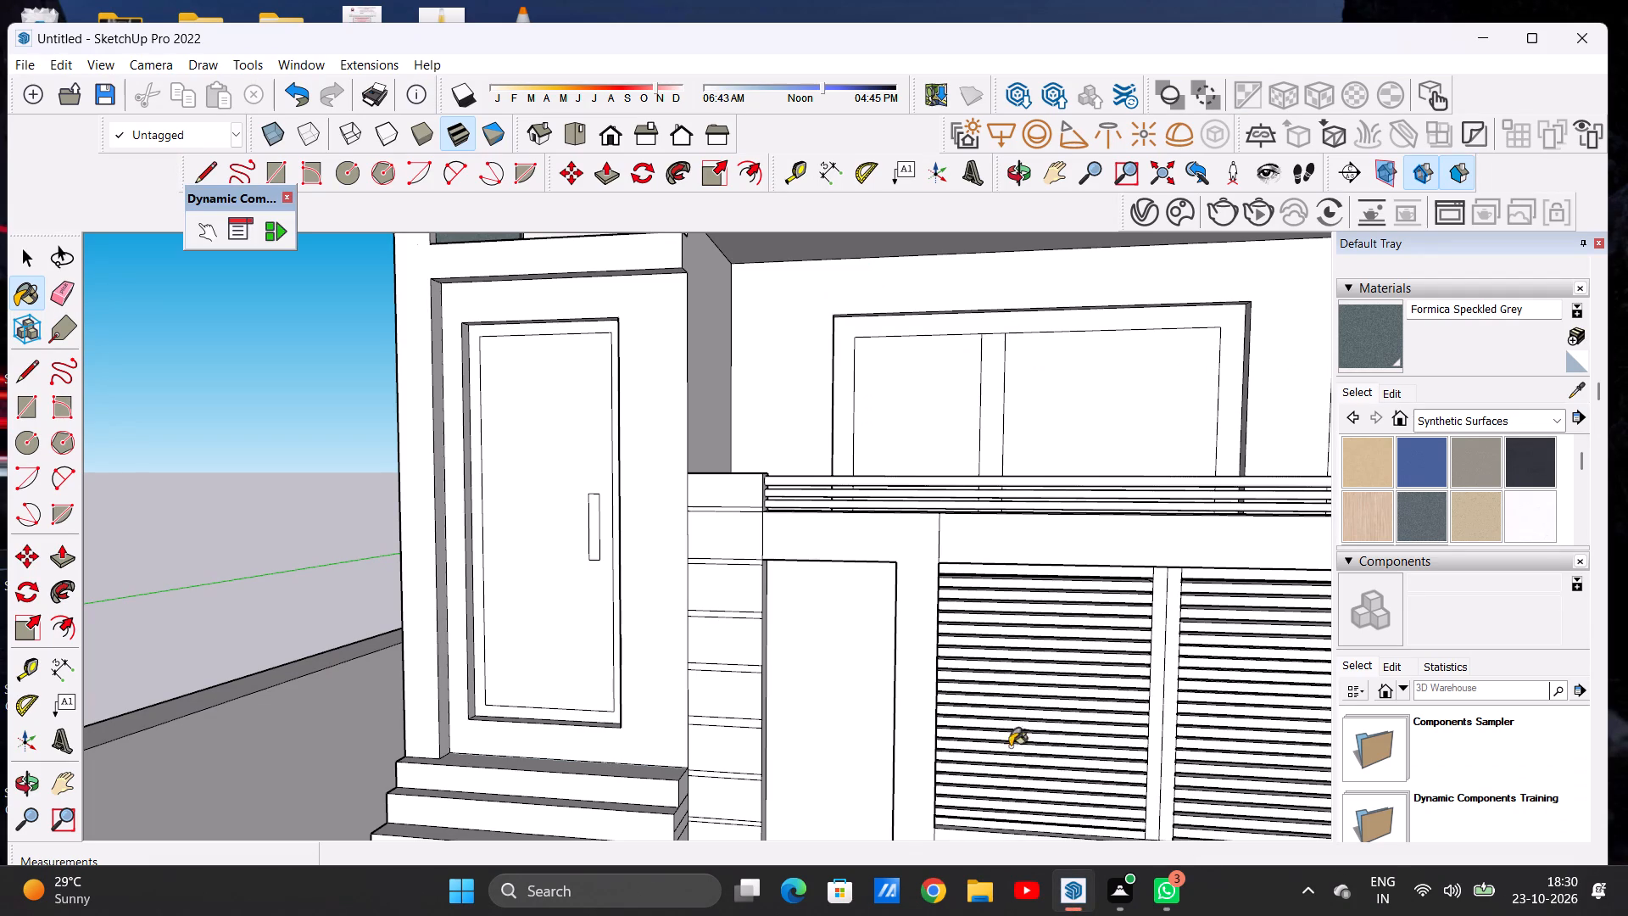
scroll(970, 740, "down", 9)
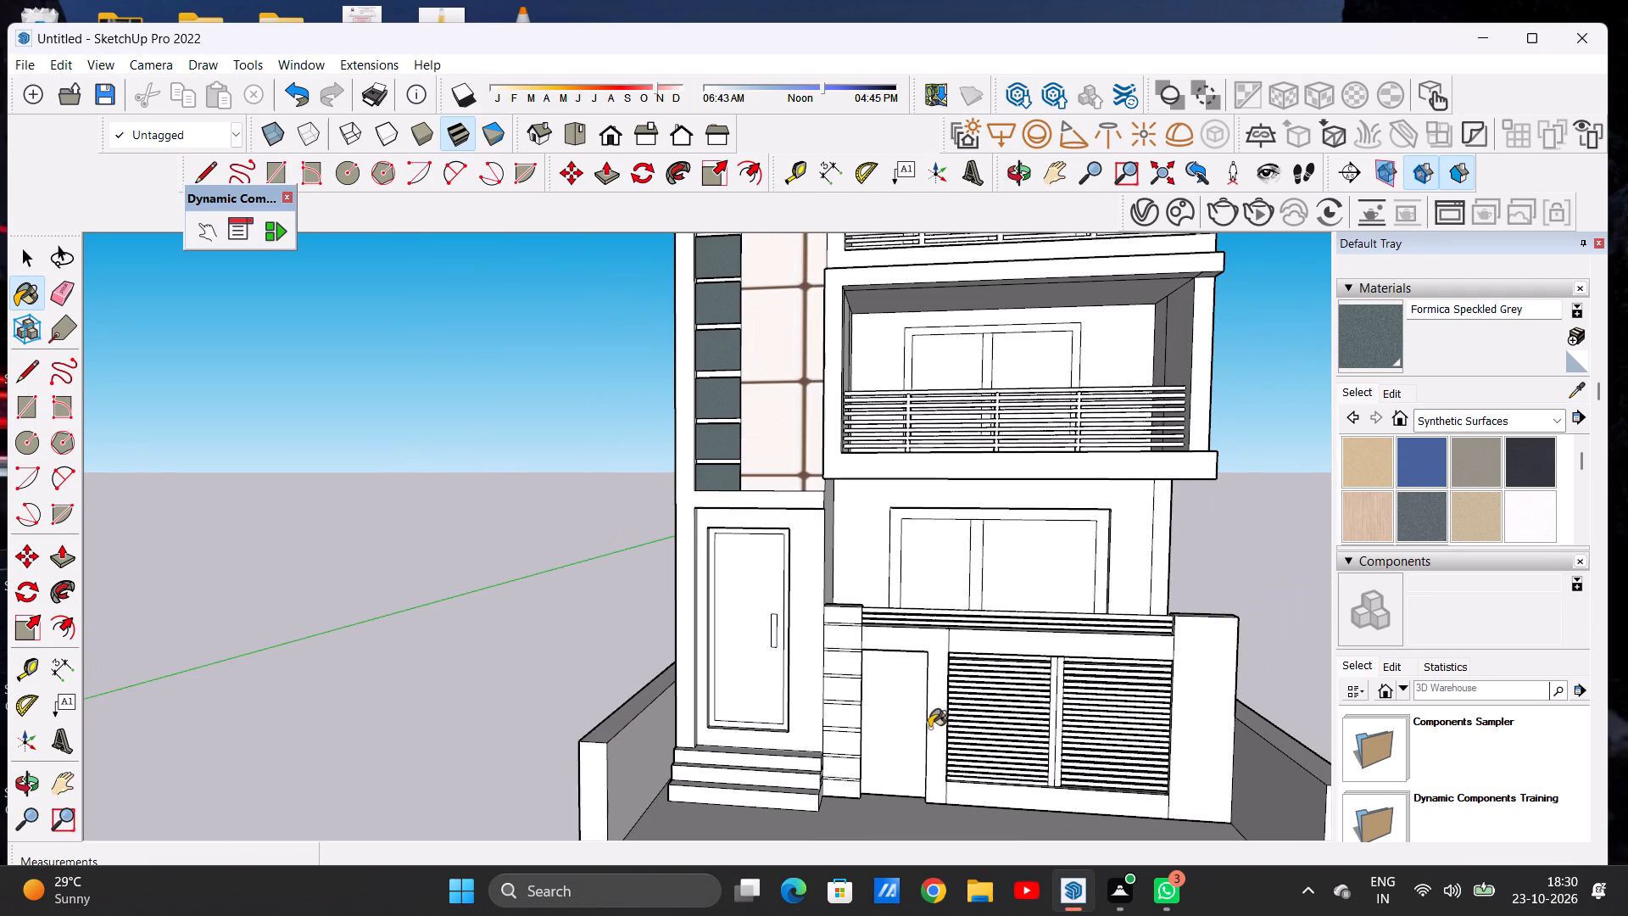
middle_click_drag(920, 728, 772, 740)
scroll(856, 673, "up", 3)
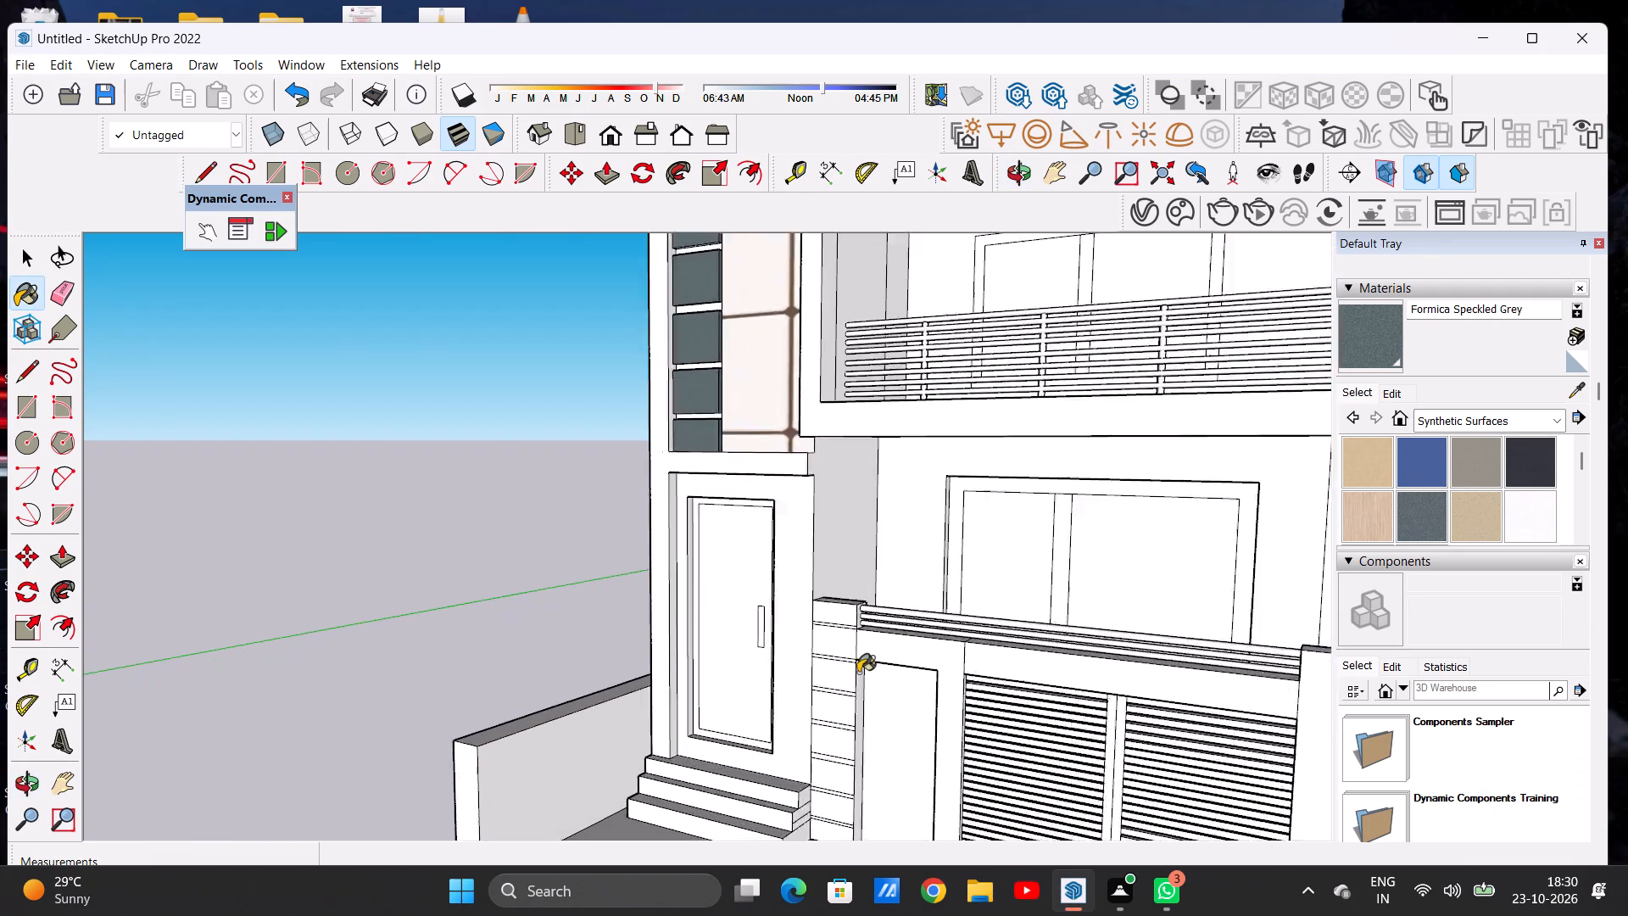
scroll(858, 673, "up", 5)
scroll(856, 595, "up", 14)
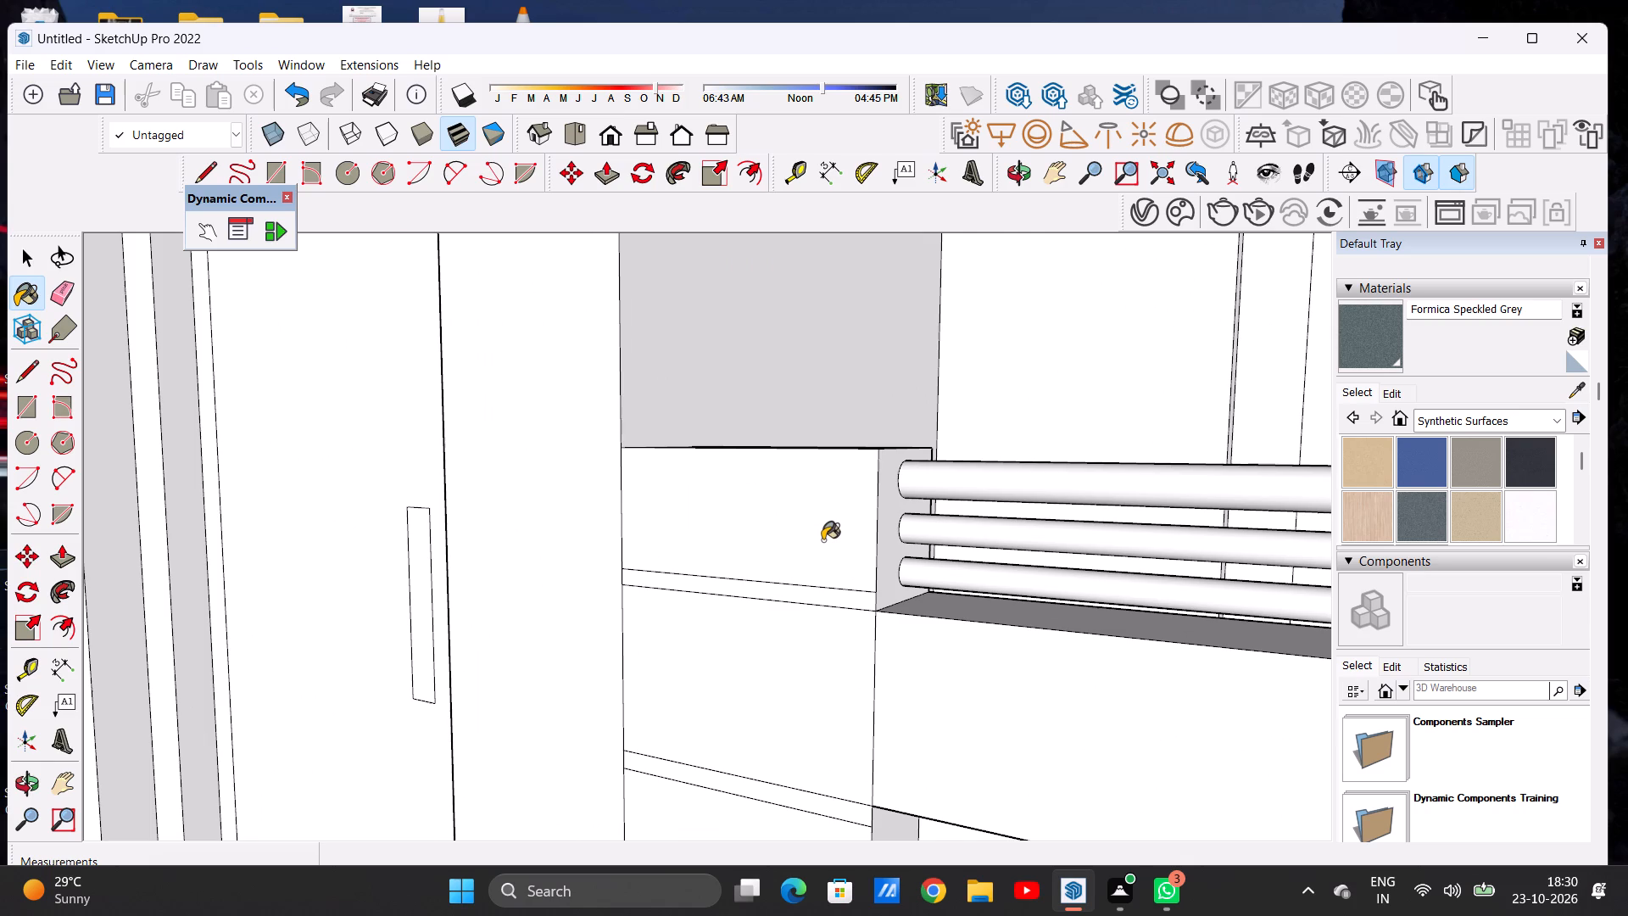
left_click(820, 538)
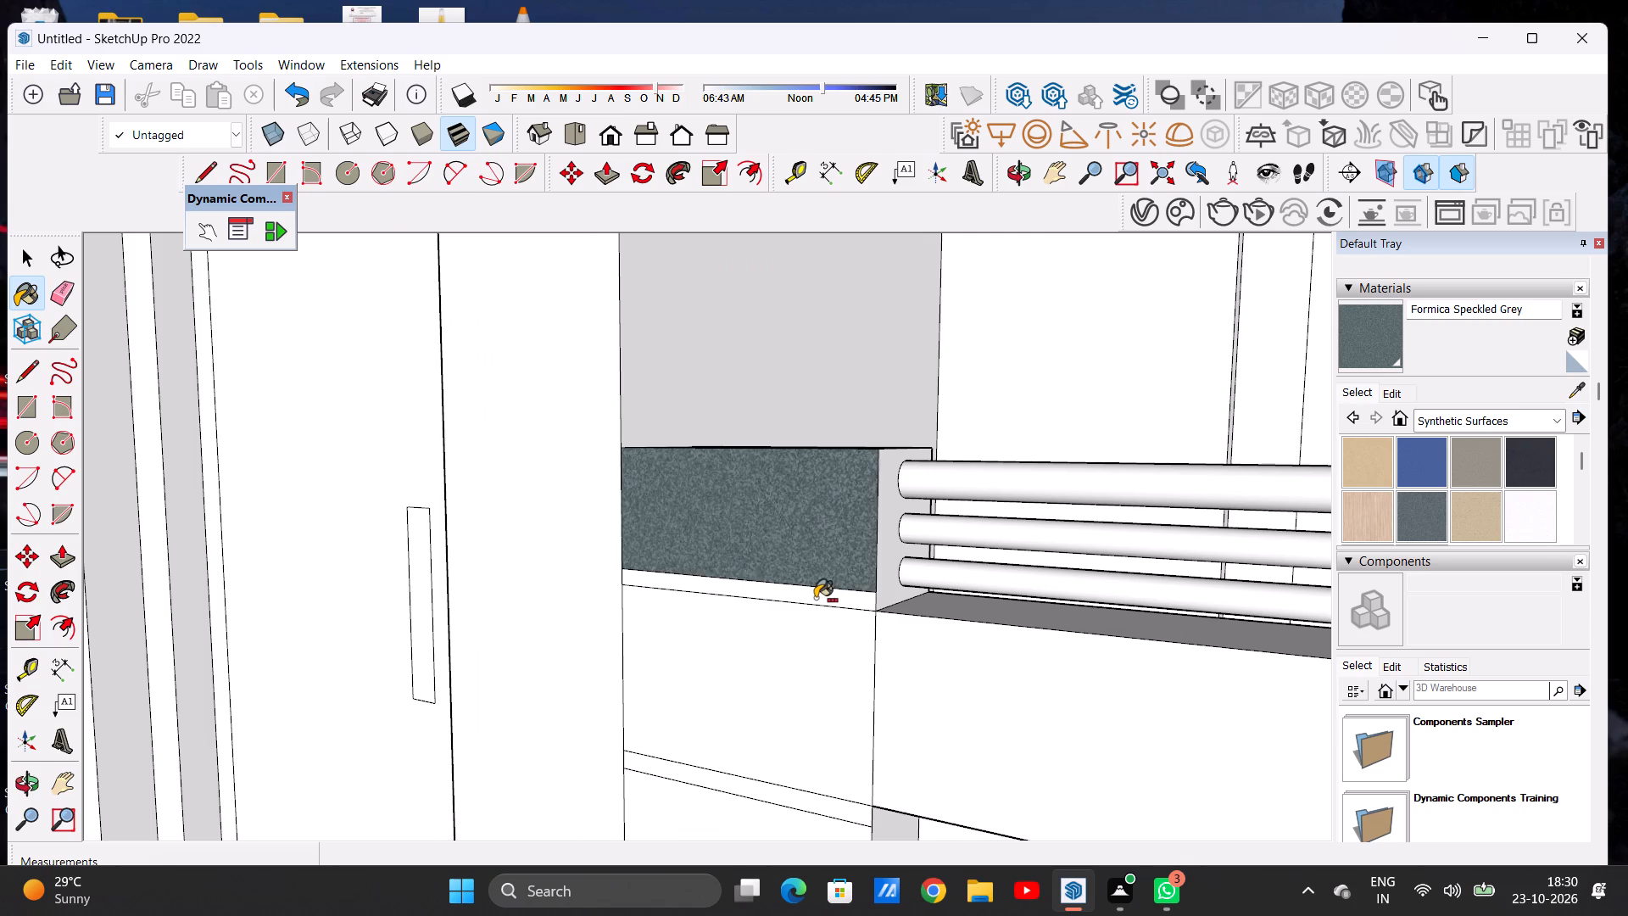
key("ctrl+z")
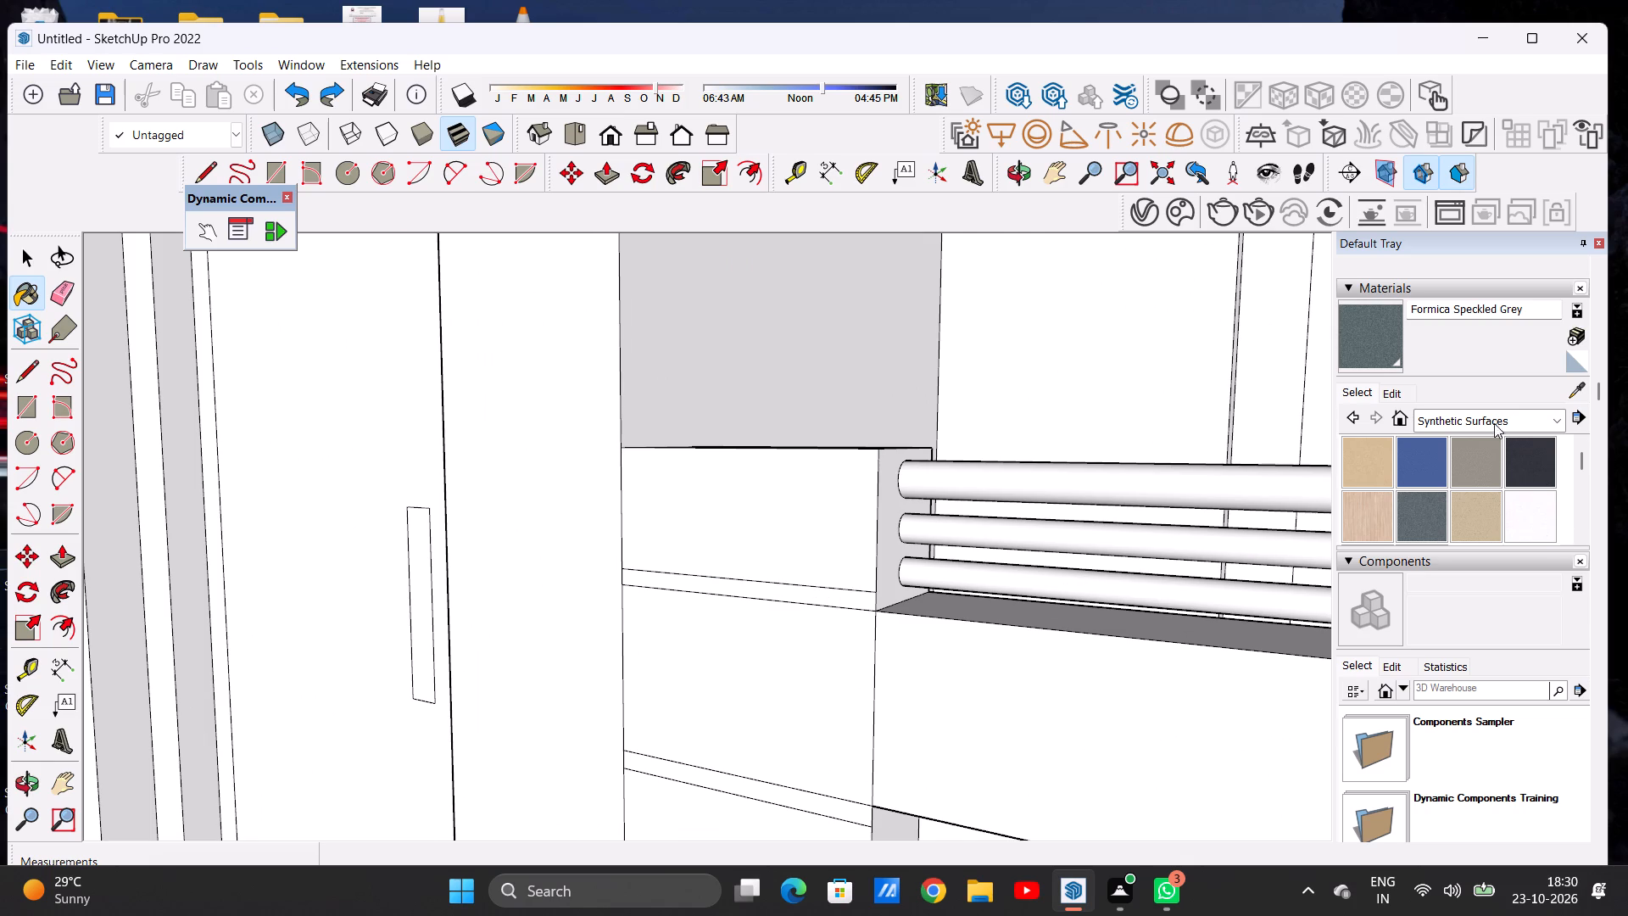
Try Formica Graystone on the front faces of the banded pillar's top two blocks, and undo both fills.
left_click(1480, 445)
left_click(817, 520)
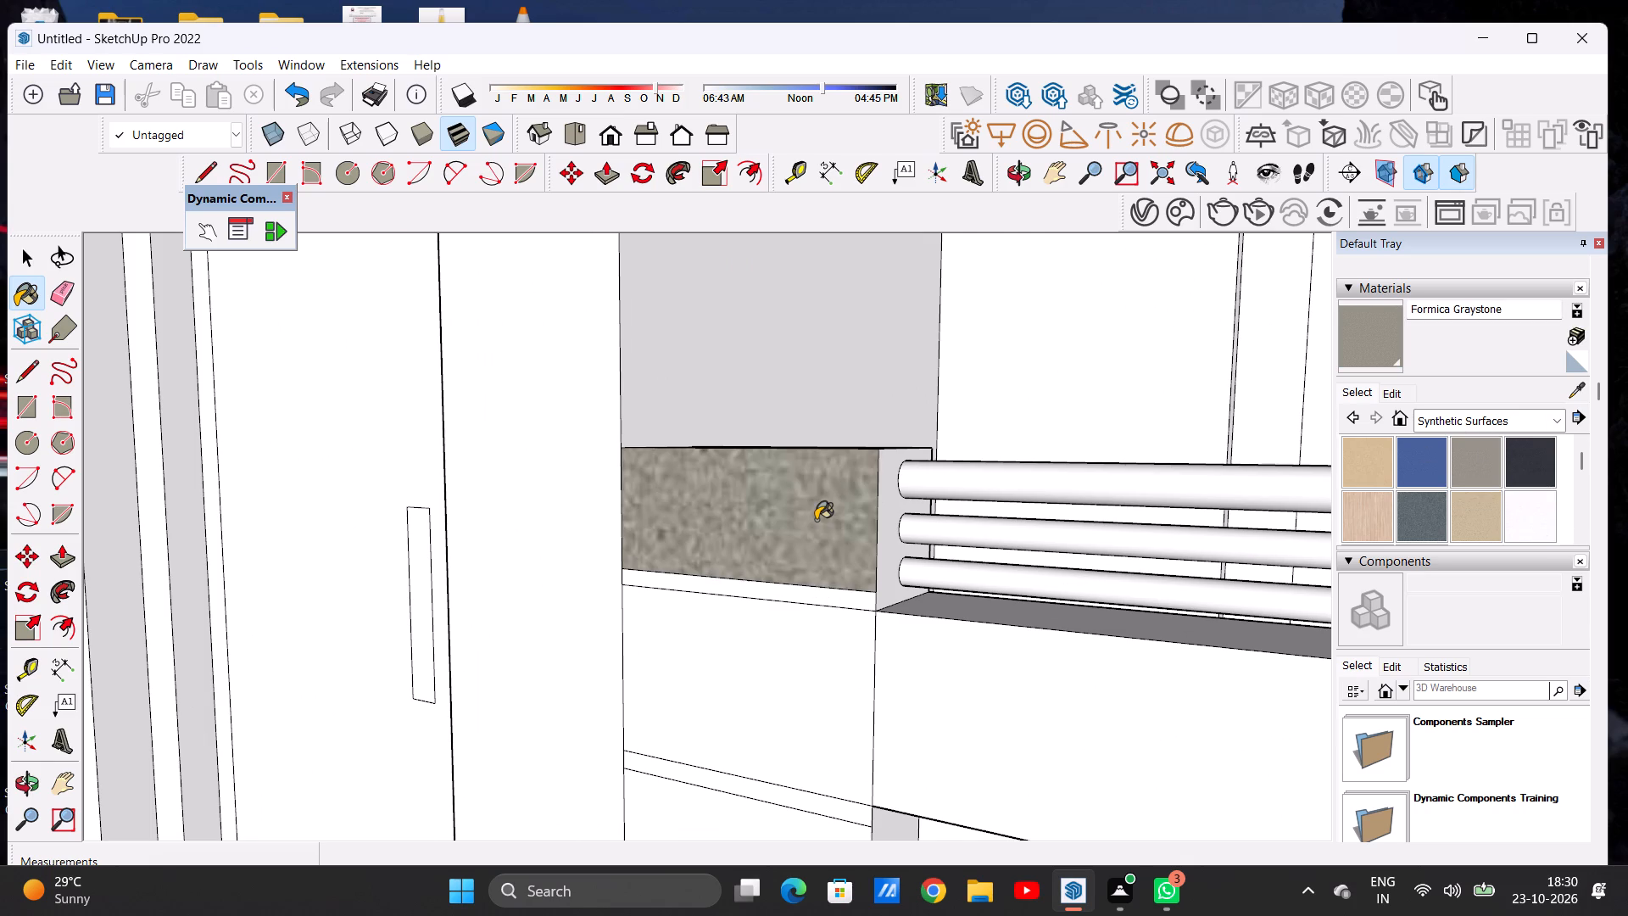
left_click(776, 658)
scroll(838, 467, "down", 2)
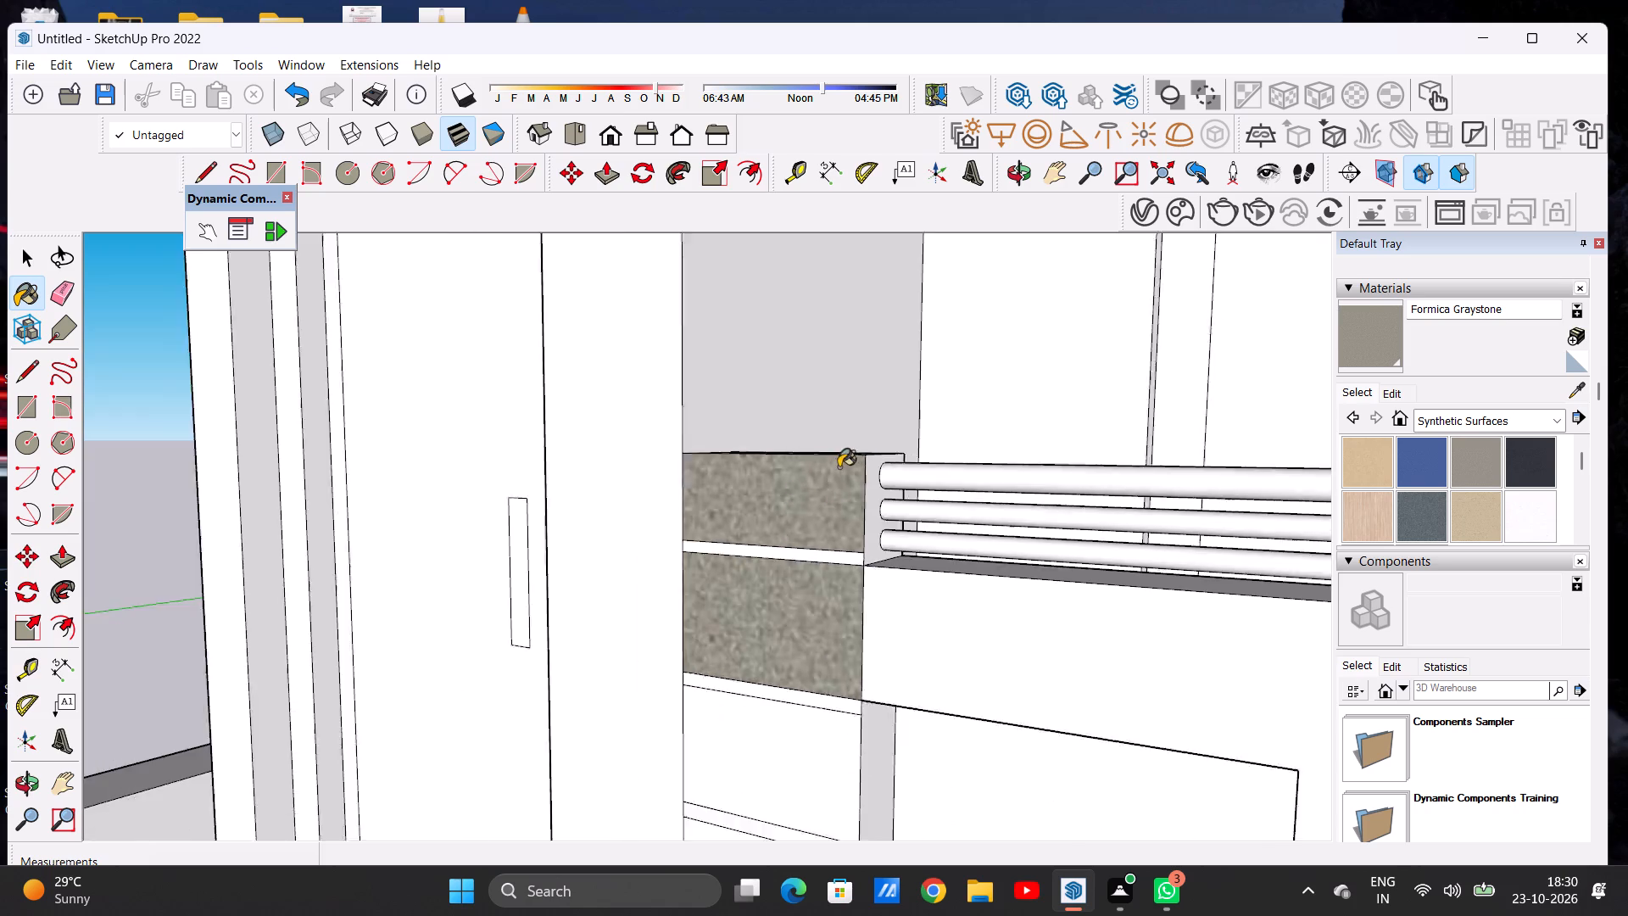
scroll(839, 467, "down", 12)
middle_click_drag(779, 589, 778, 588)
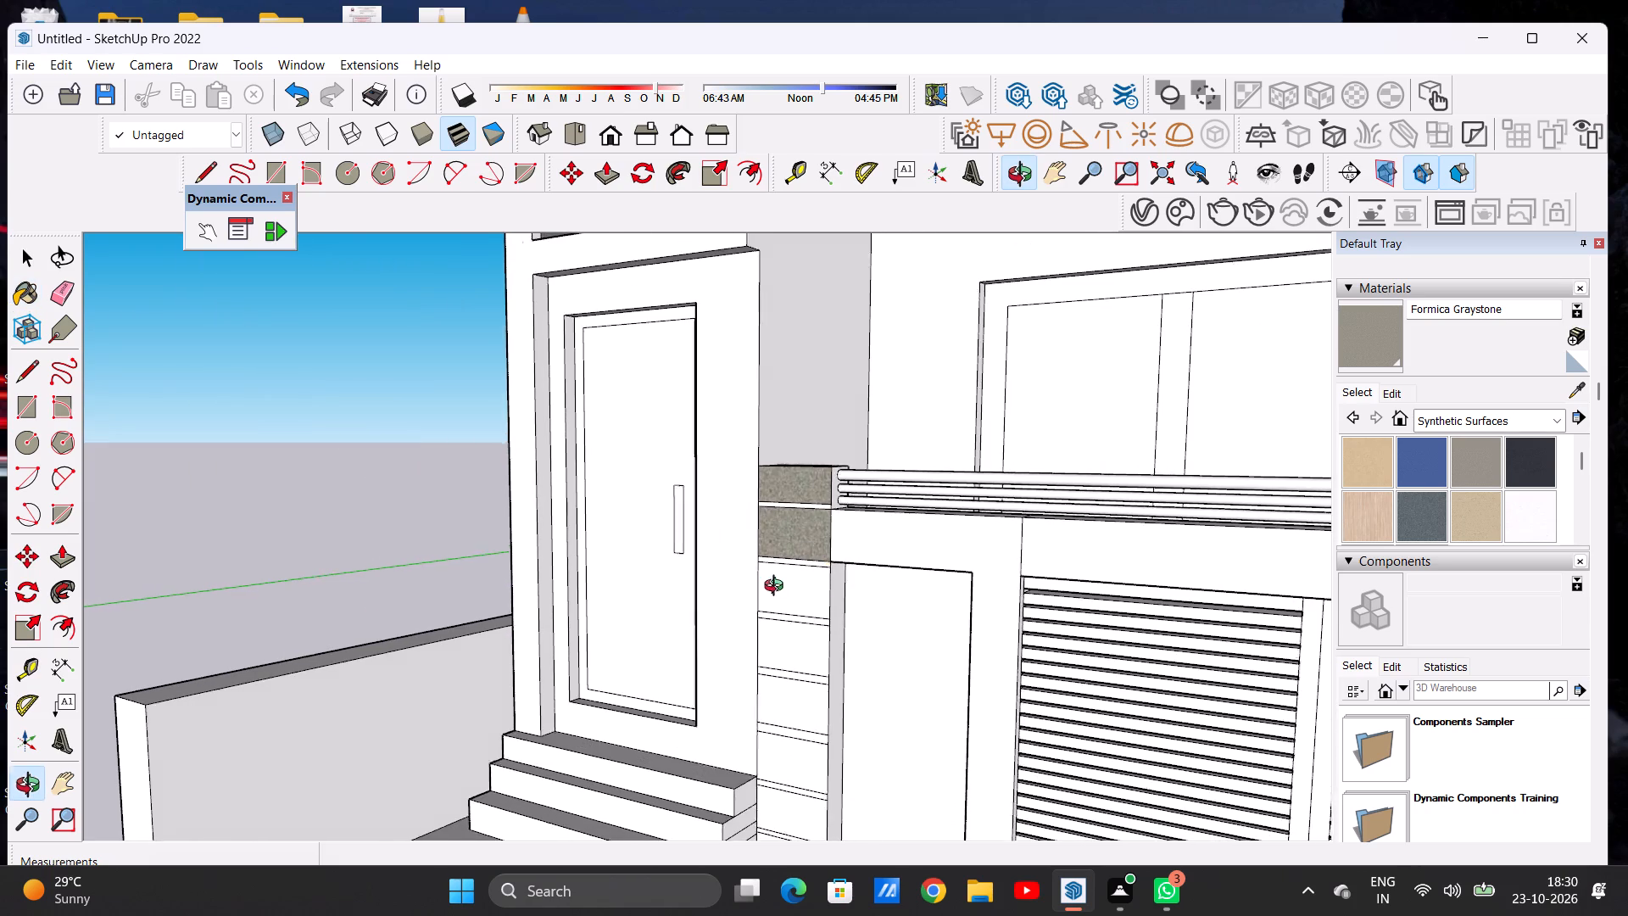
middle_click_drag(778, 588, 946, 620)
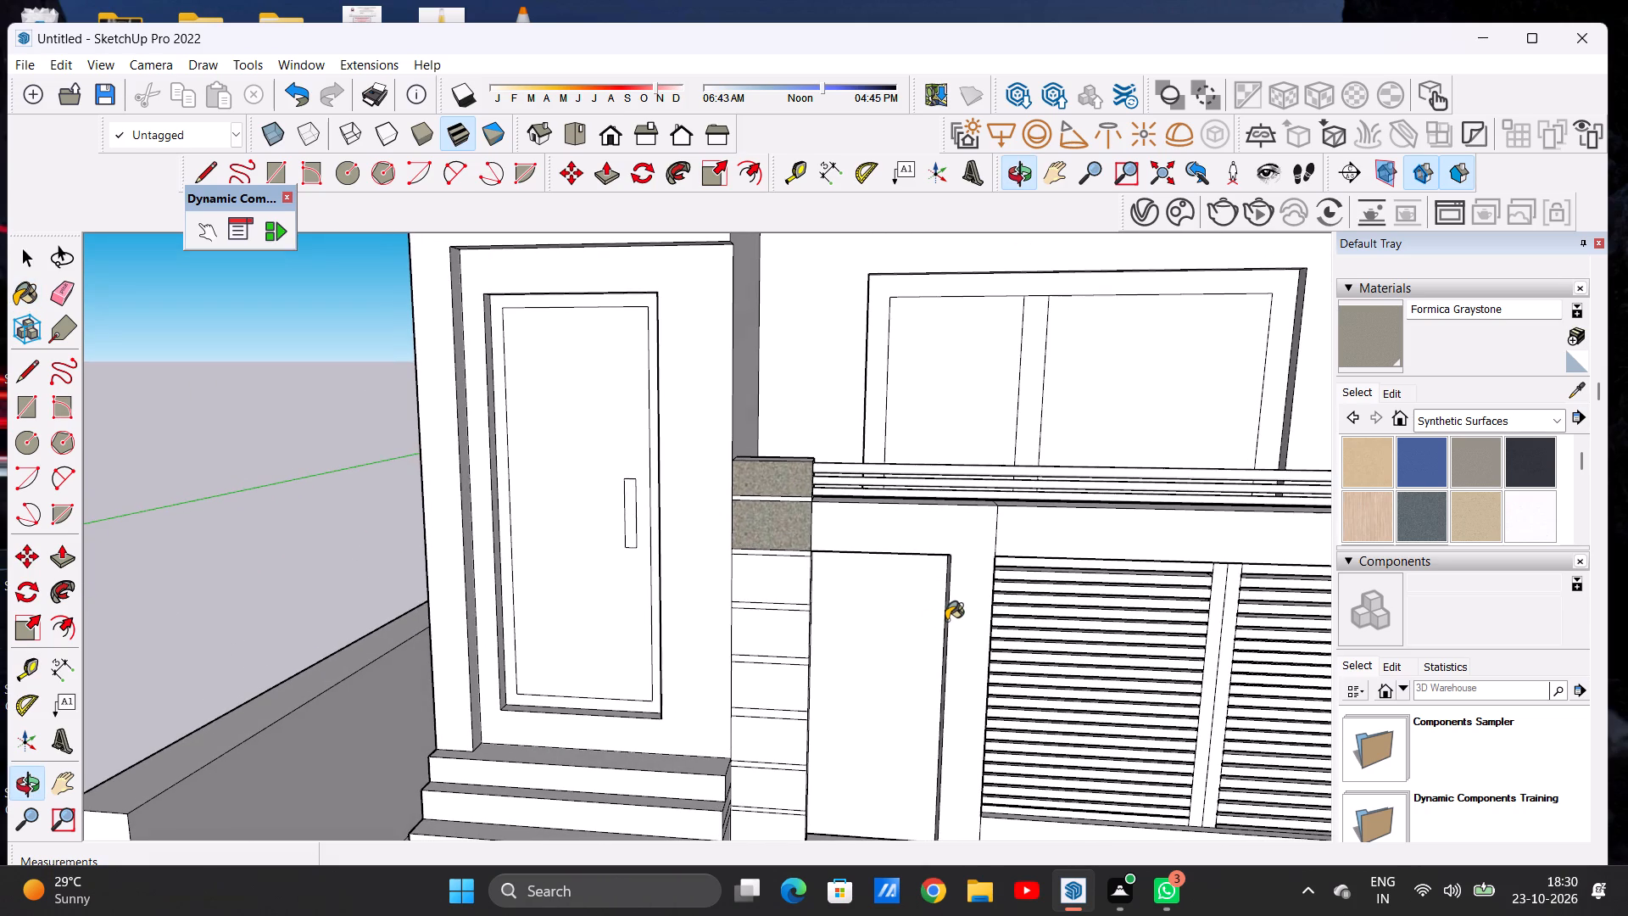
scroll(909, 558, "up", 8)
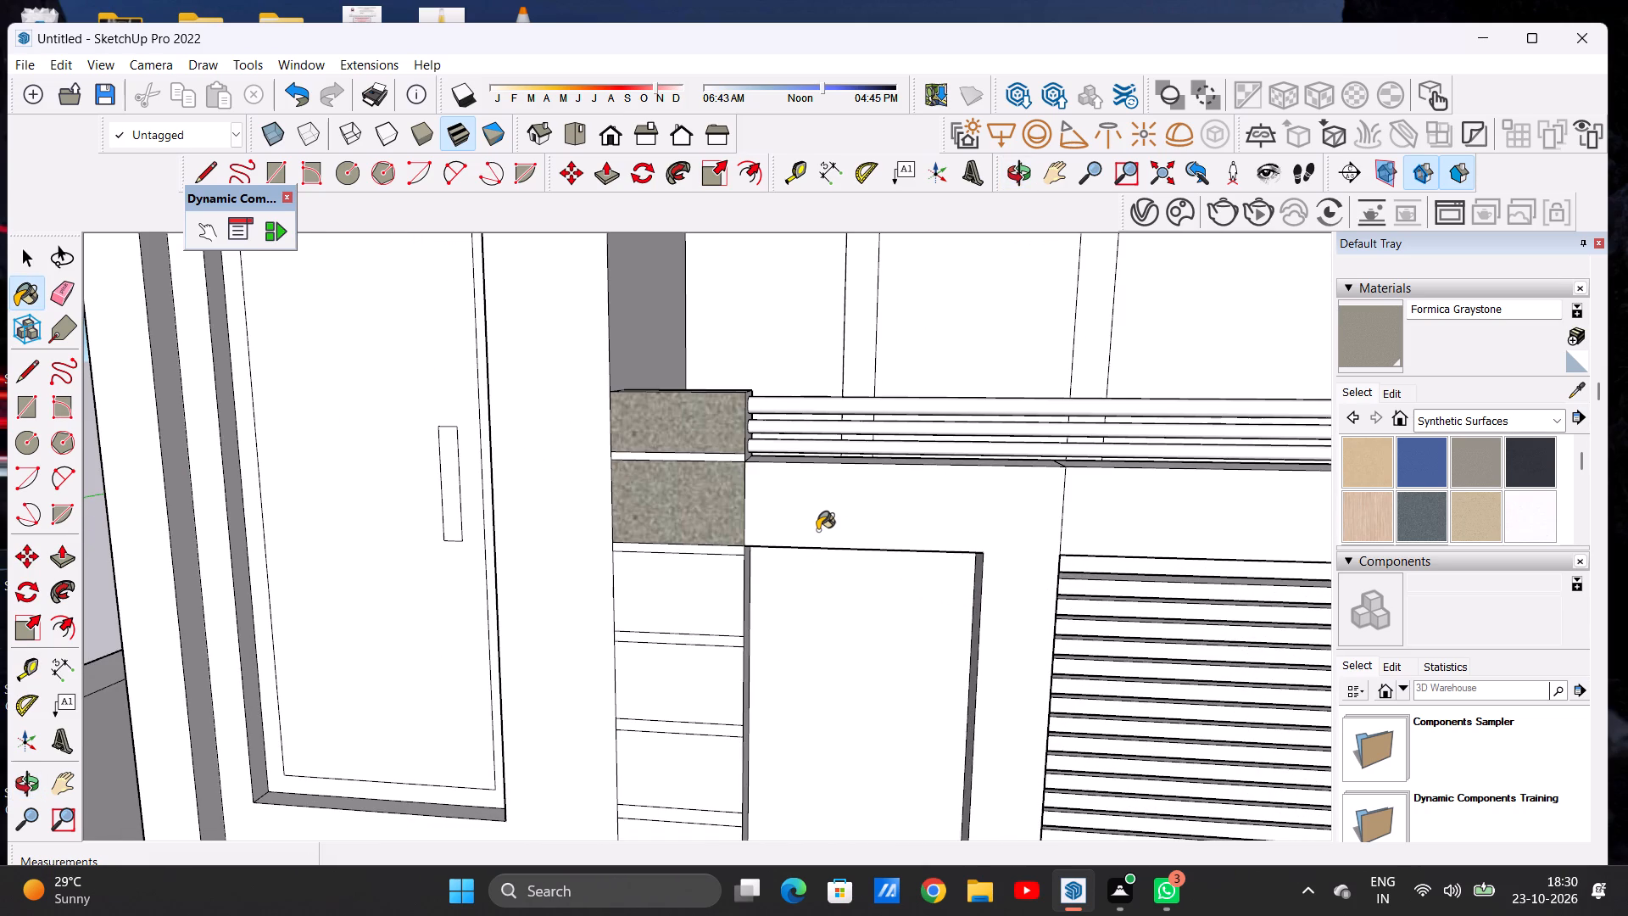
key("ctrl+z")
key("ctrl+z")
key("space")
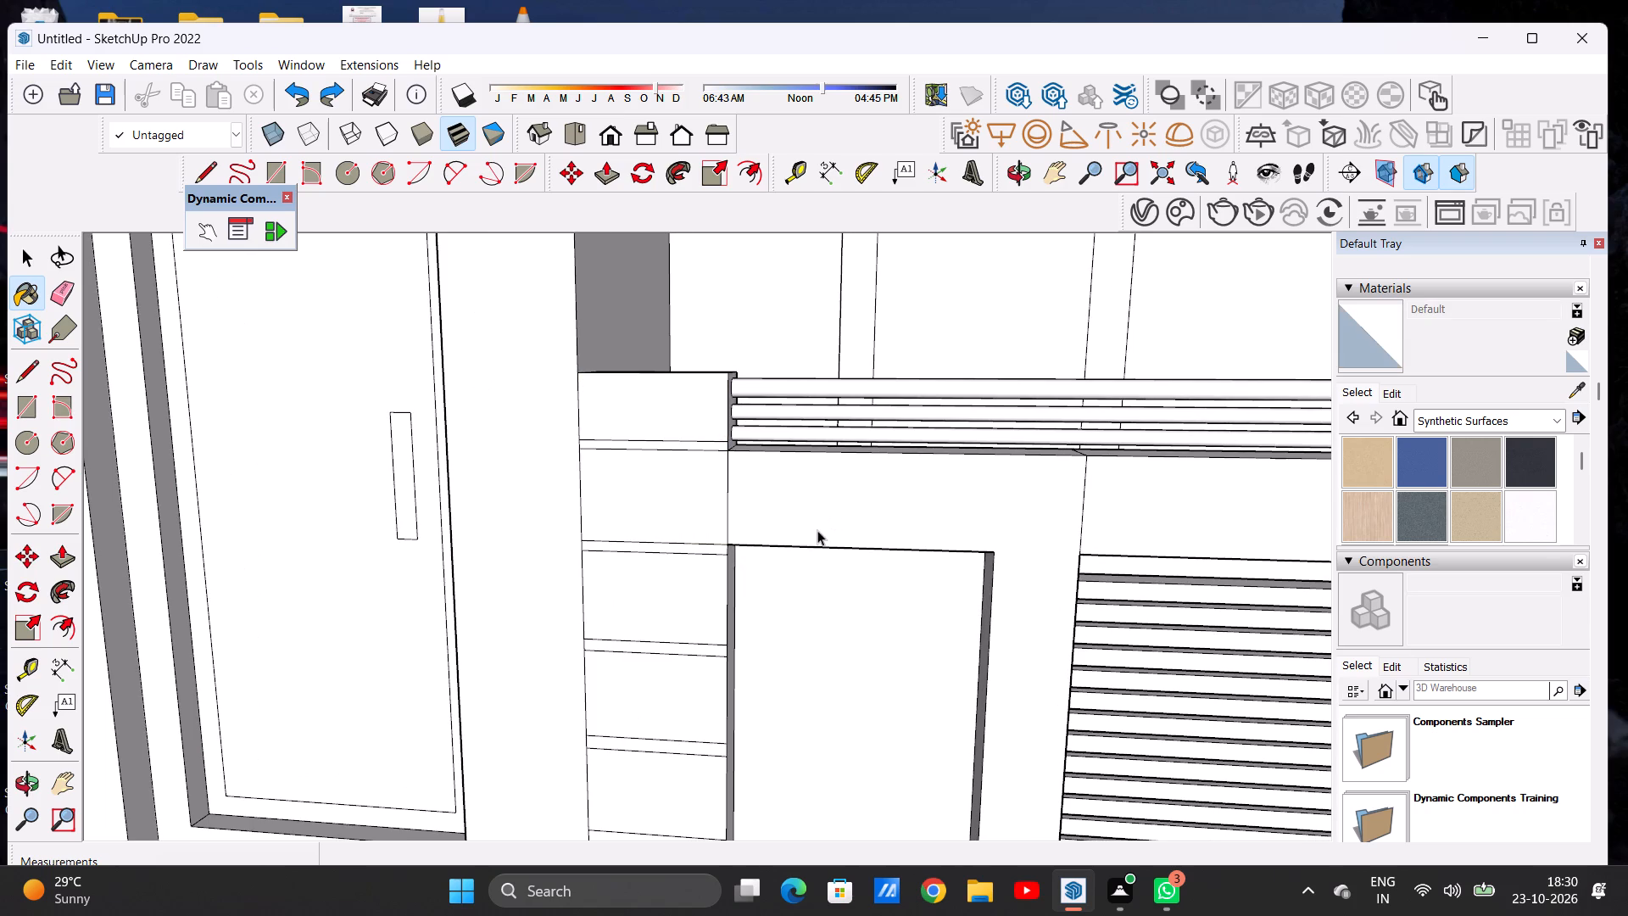
Paint the front face of the banded pillar's top block with Asphalt New from the Asphalt and Concrete collection.
left_click(1475, 411)
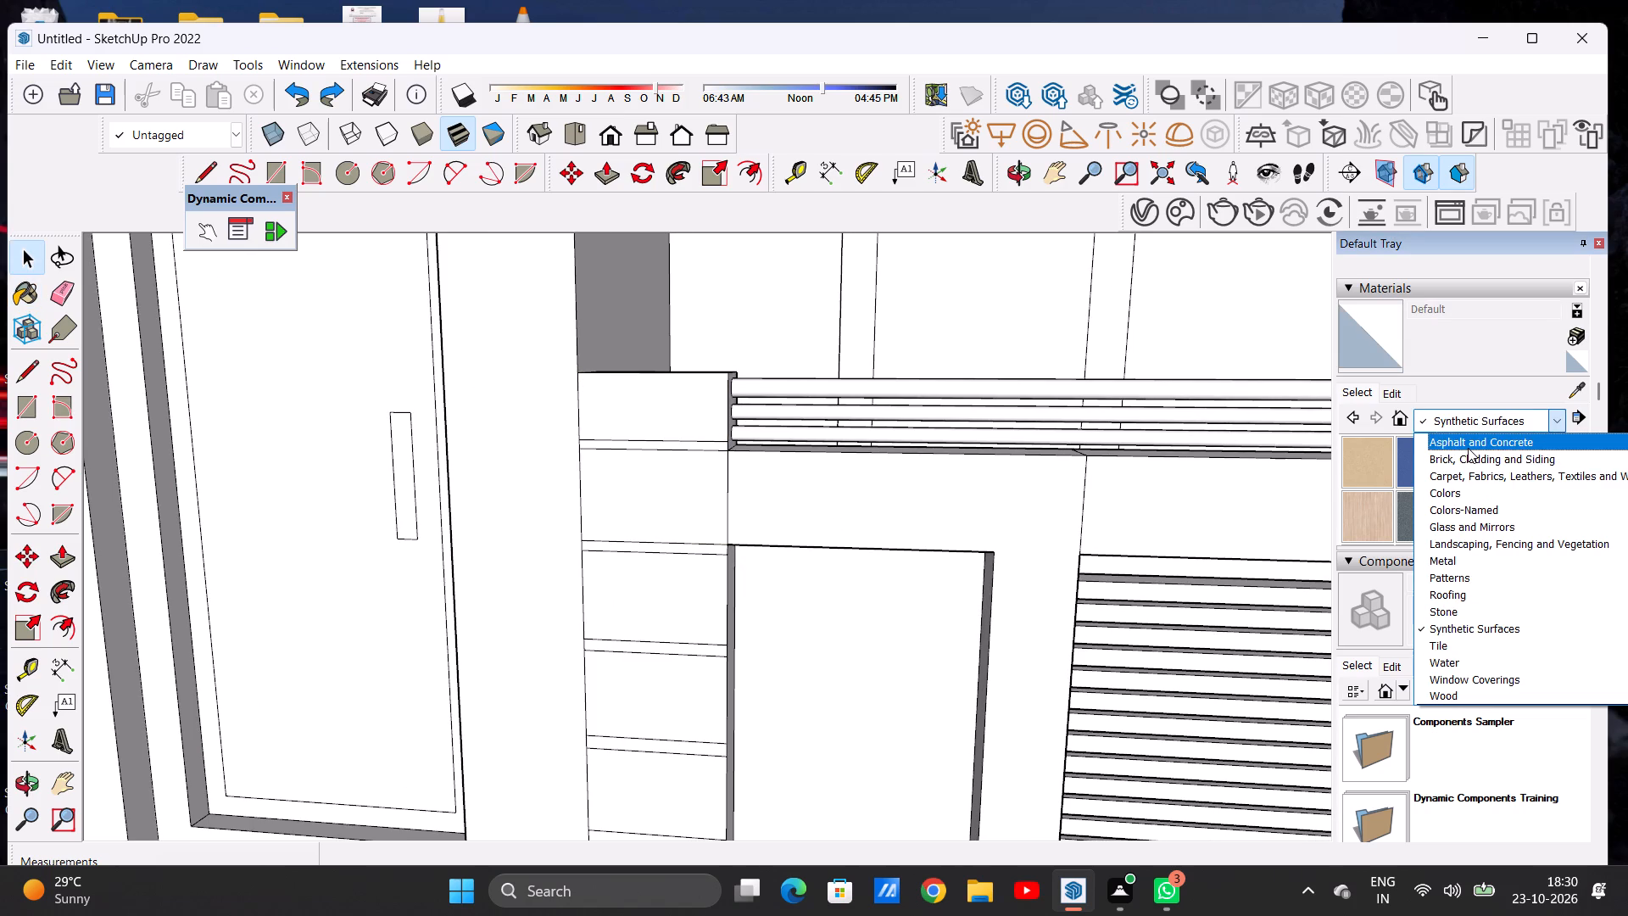
left_click(1468, 448)
left_click(1376, 455)
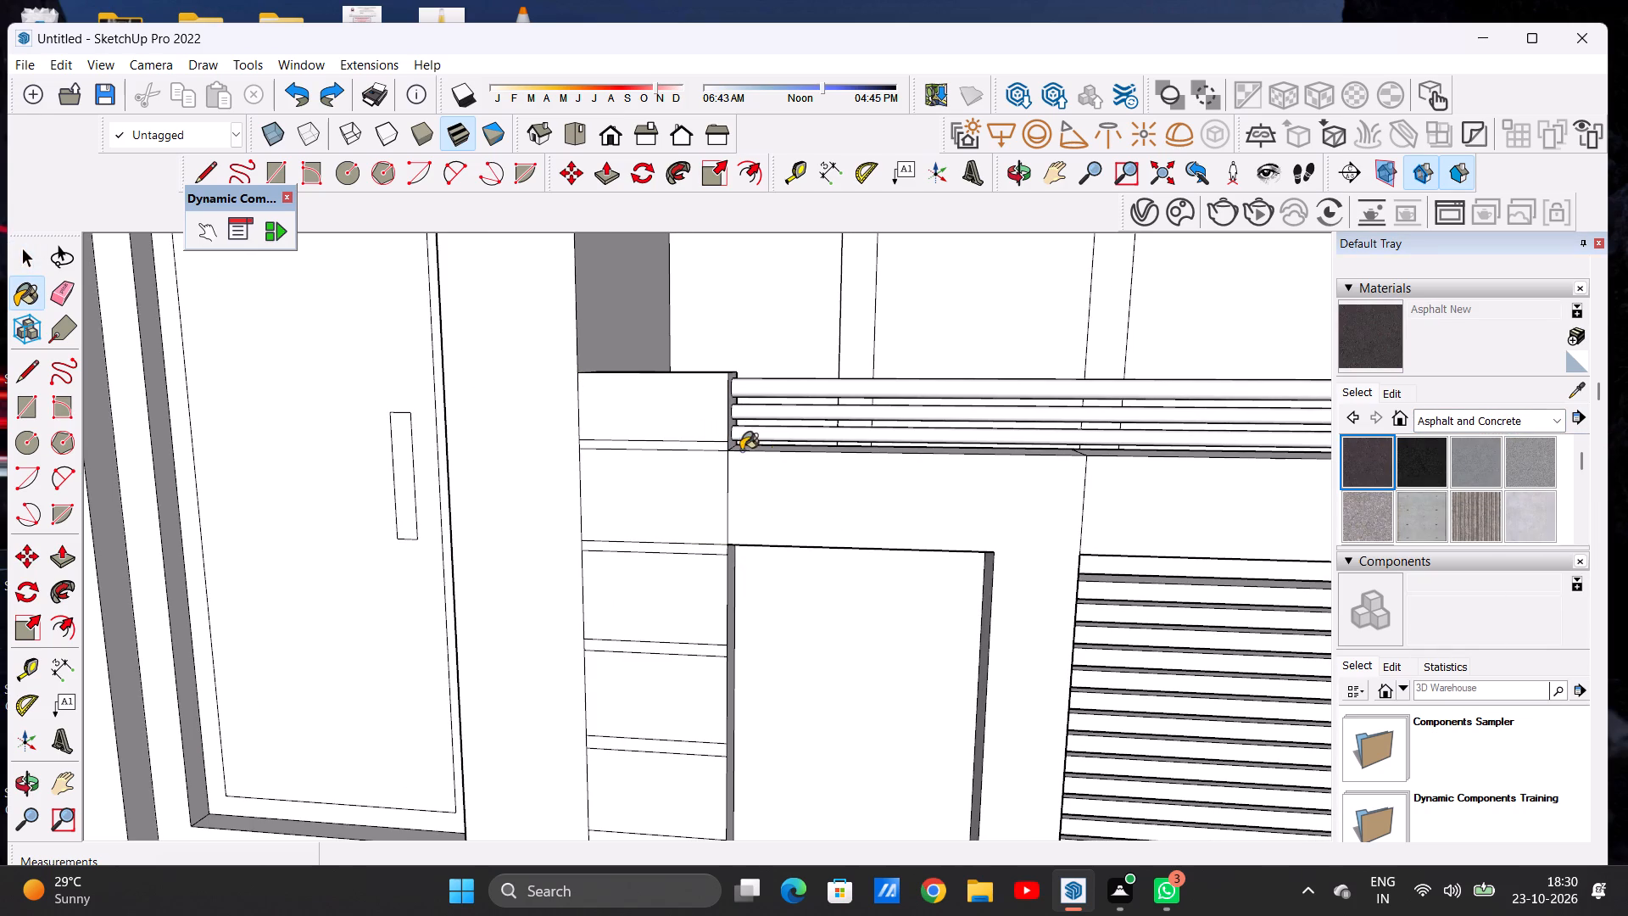
left_click(666, 424)
scroll(680, 414, "up", 3)
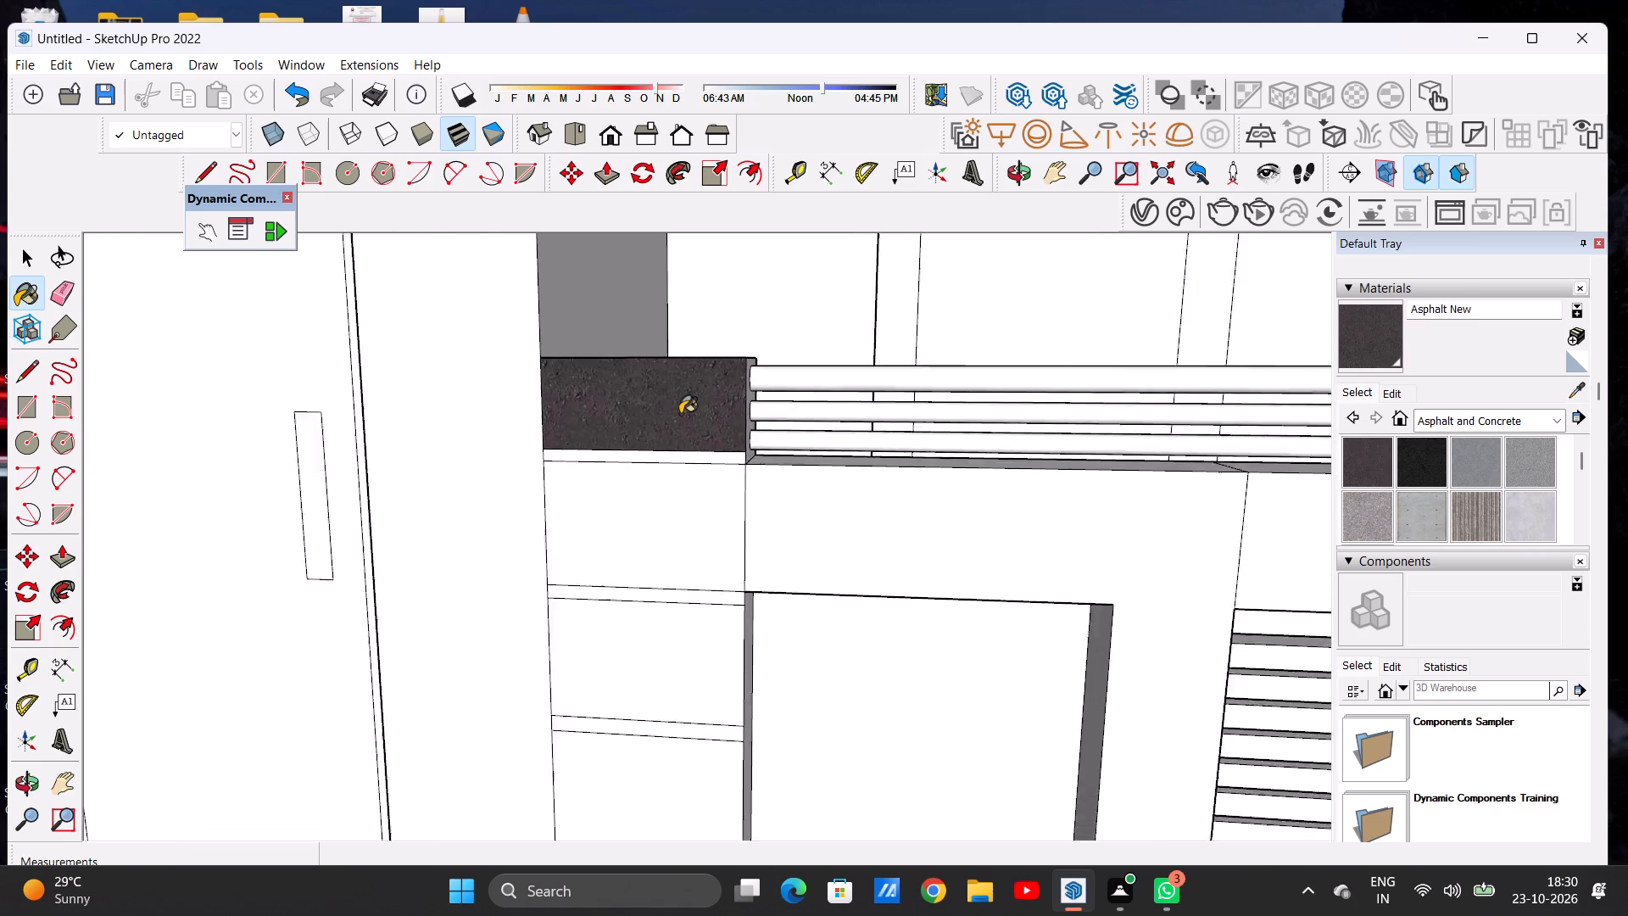
scroll(680, 414, "up", 3)
Lighten the Asphalt New material by raising its colour brightness.
left_click(1400, 392)
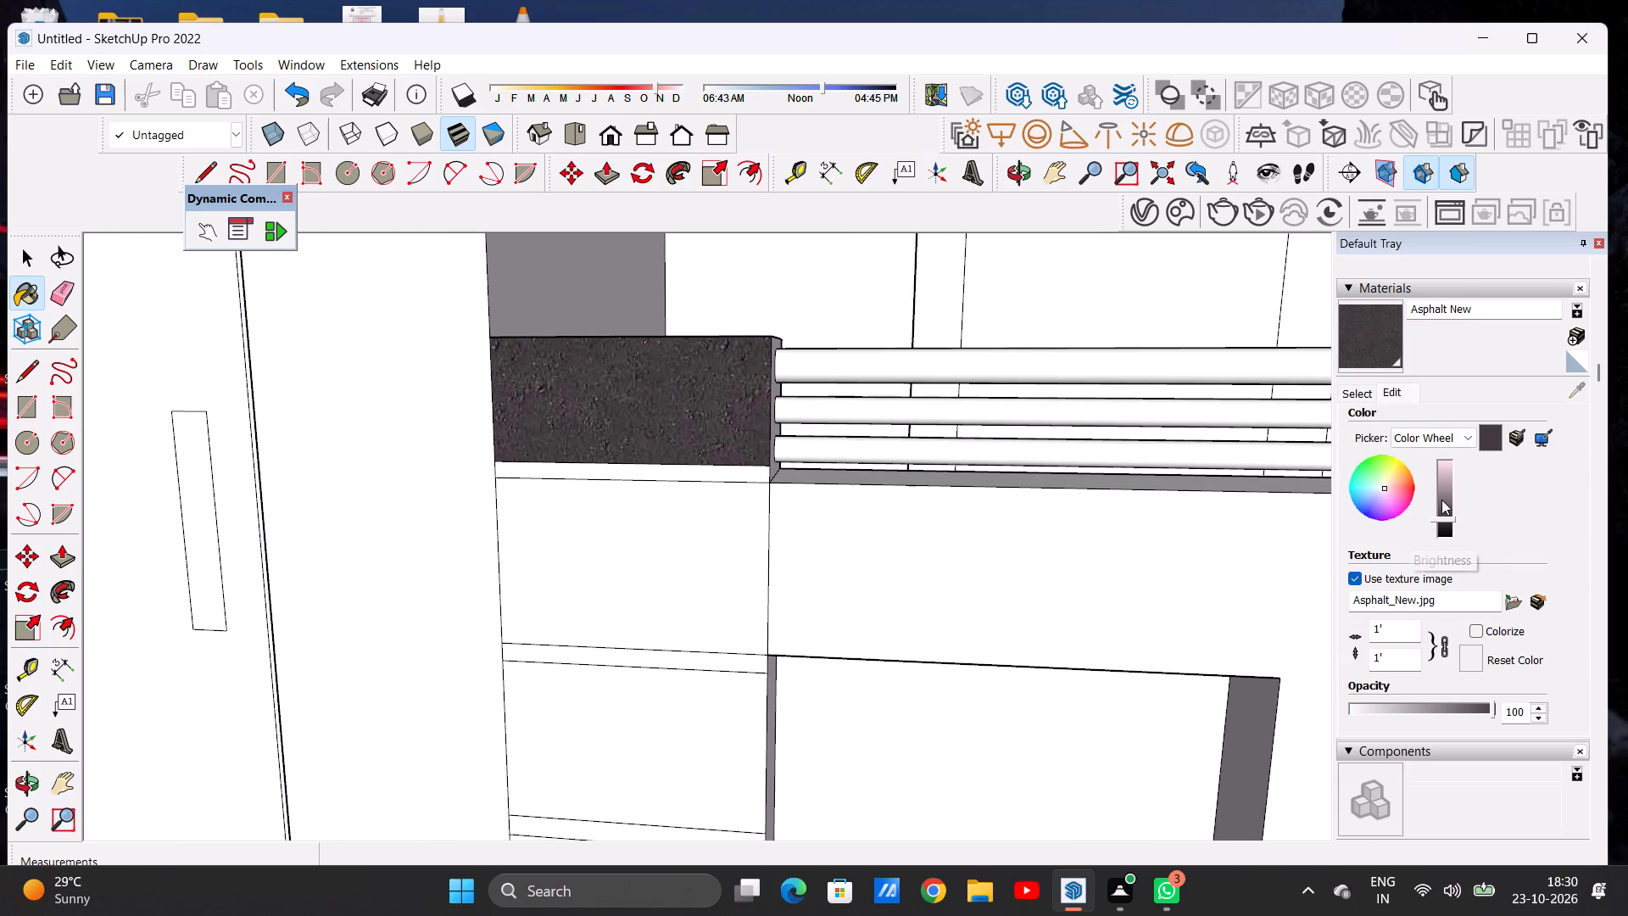
left_click(1441, 500)
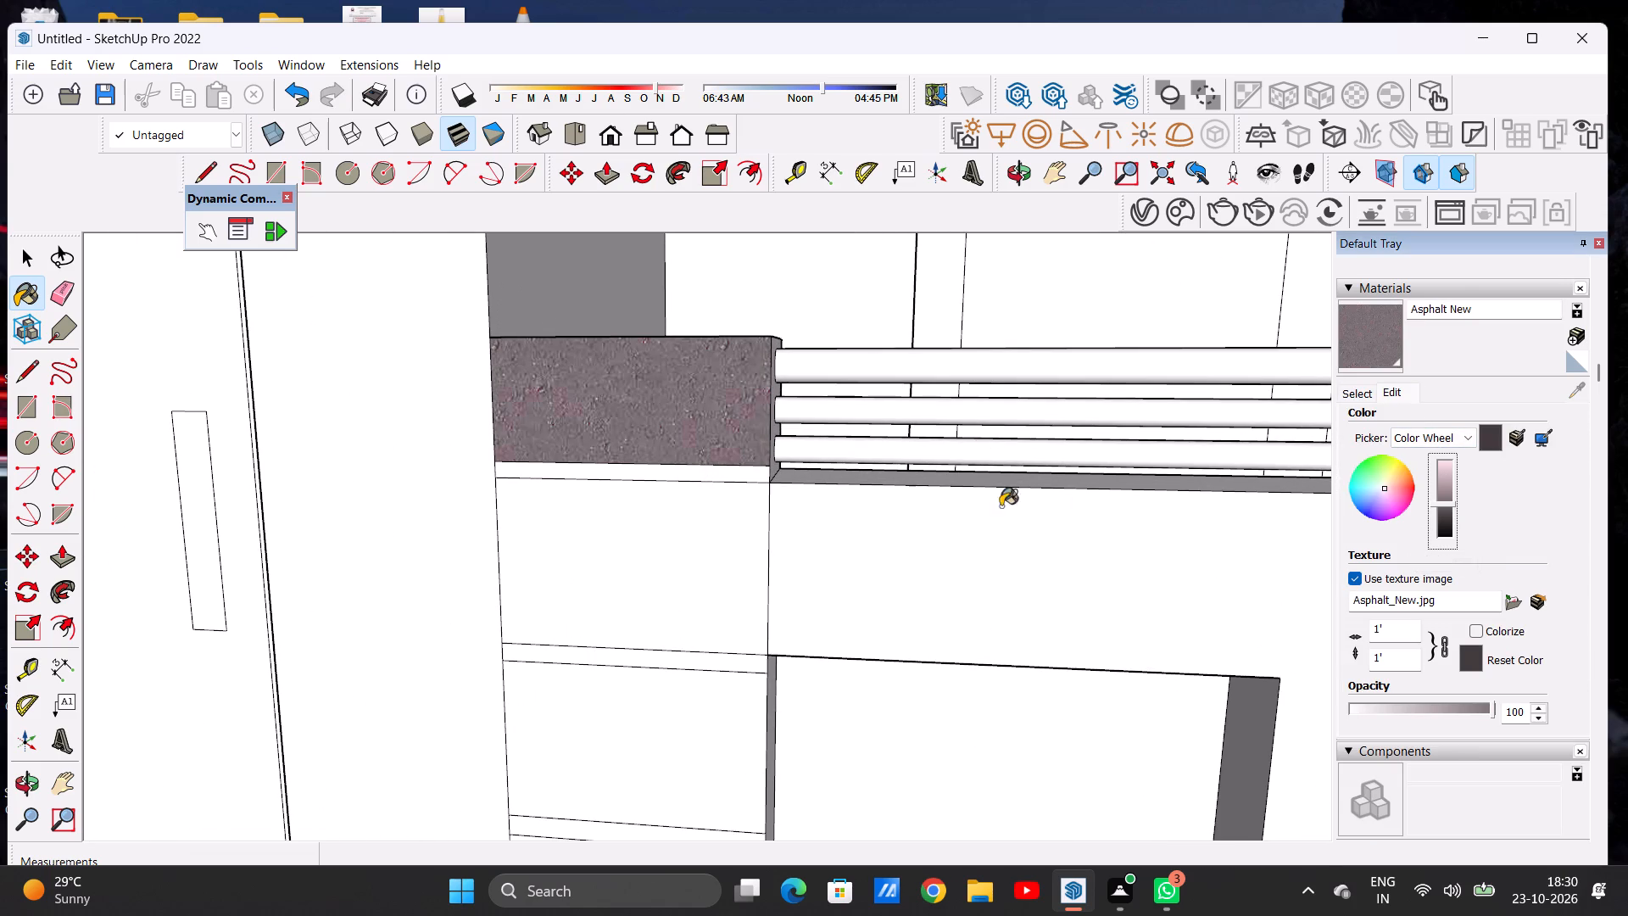
Paint the second block's front face and the top block's top and railing-side faces with Asphalt New.
scroll(906, 428, "down", 5)
scroll(871, 465, "up", 6)
left_click(793, 472)
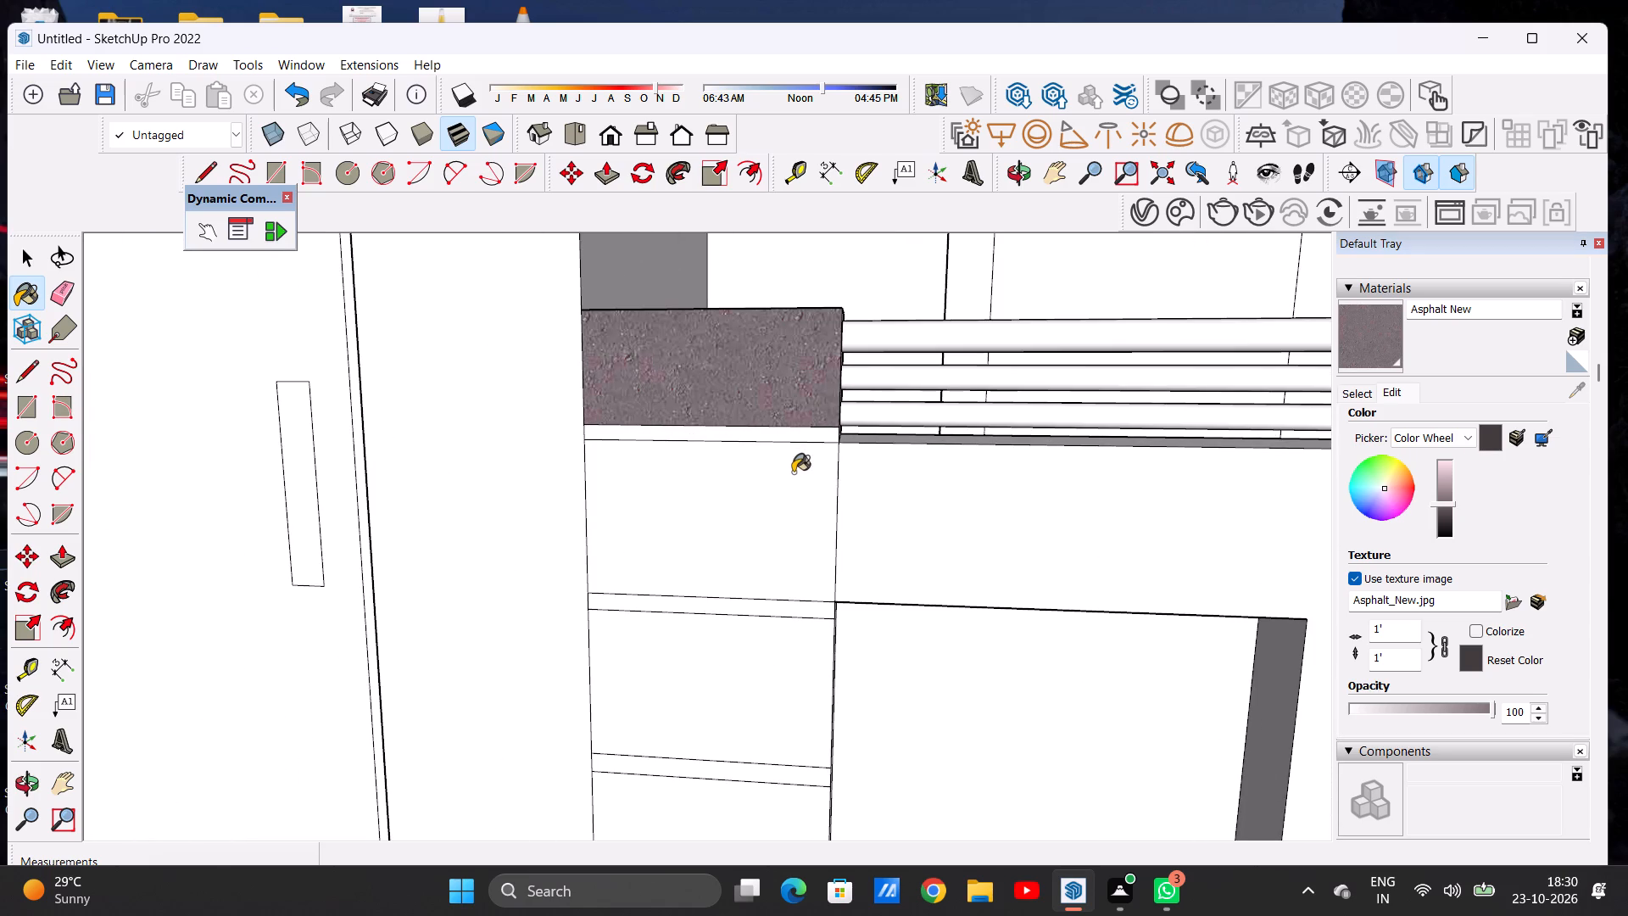
scroll(698, 479, "down", 13)
scroll(766, 487, "down", 1)
middle_click_drag(754, 489, 577, 504)
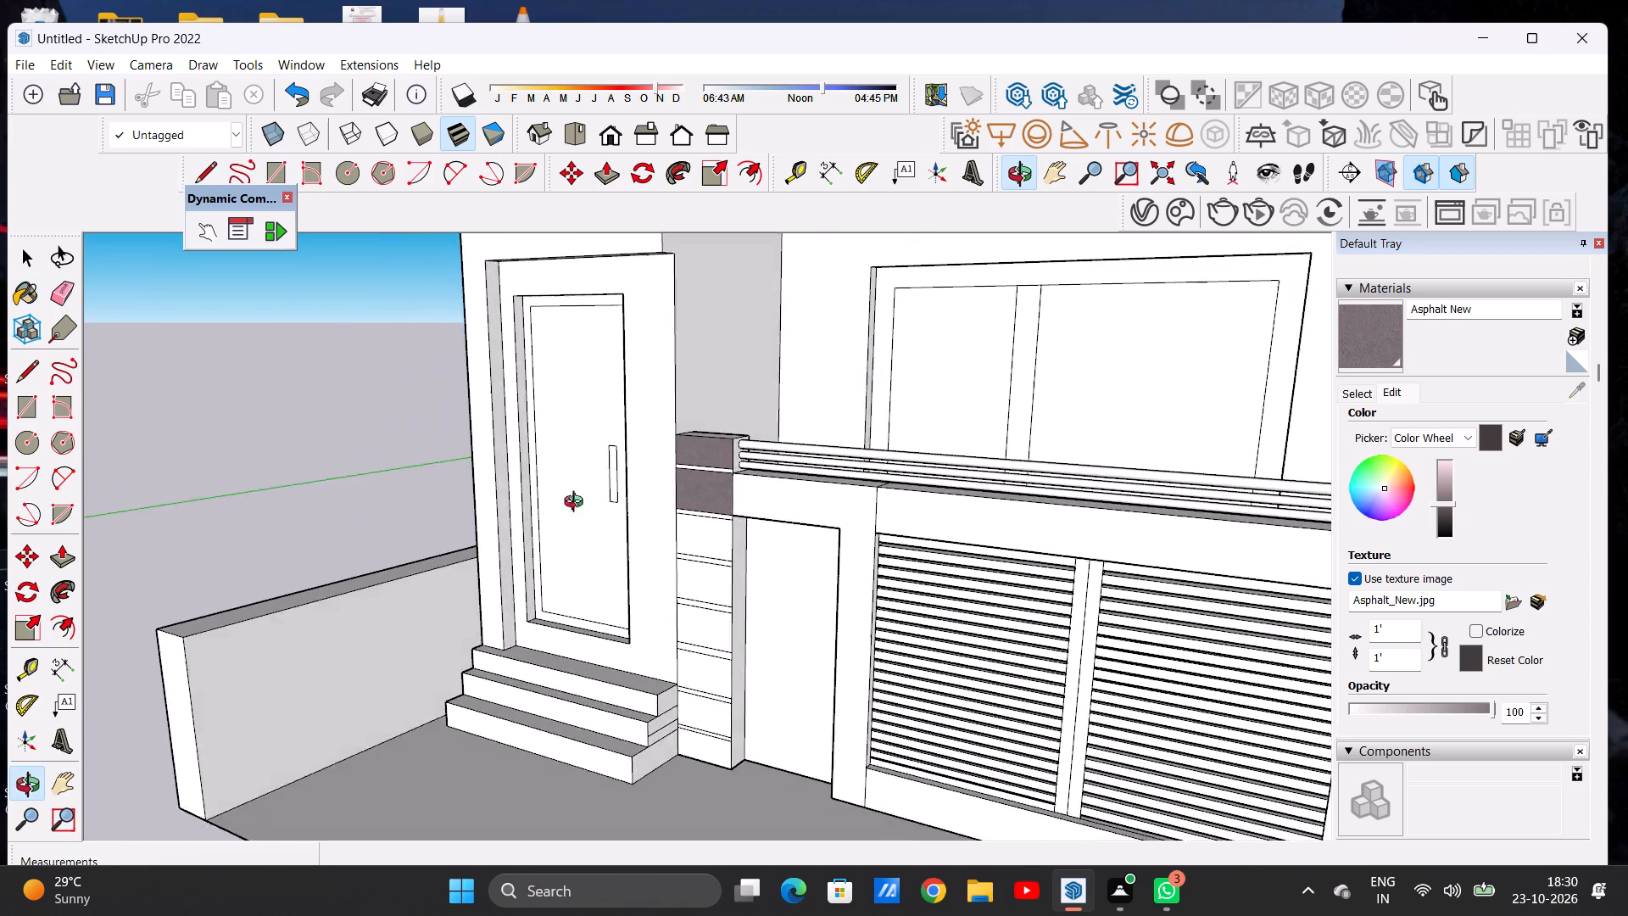
middle_click_drag(577, 504, 523, 596)
scroll(717, 436, "up", 8)
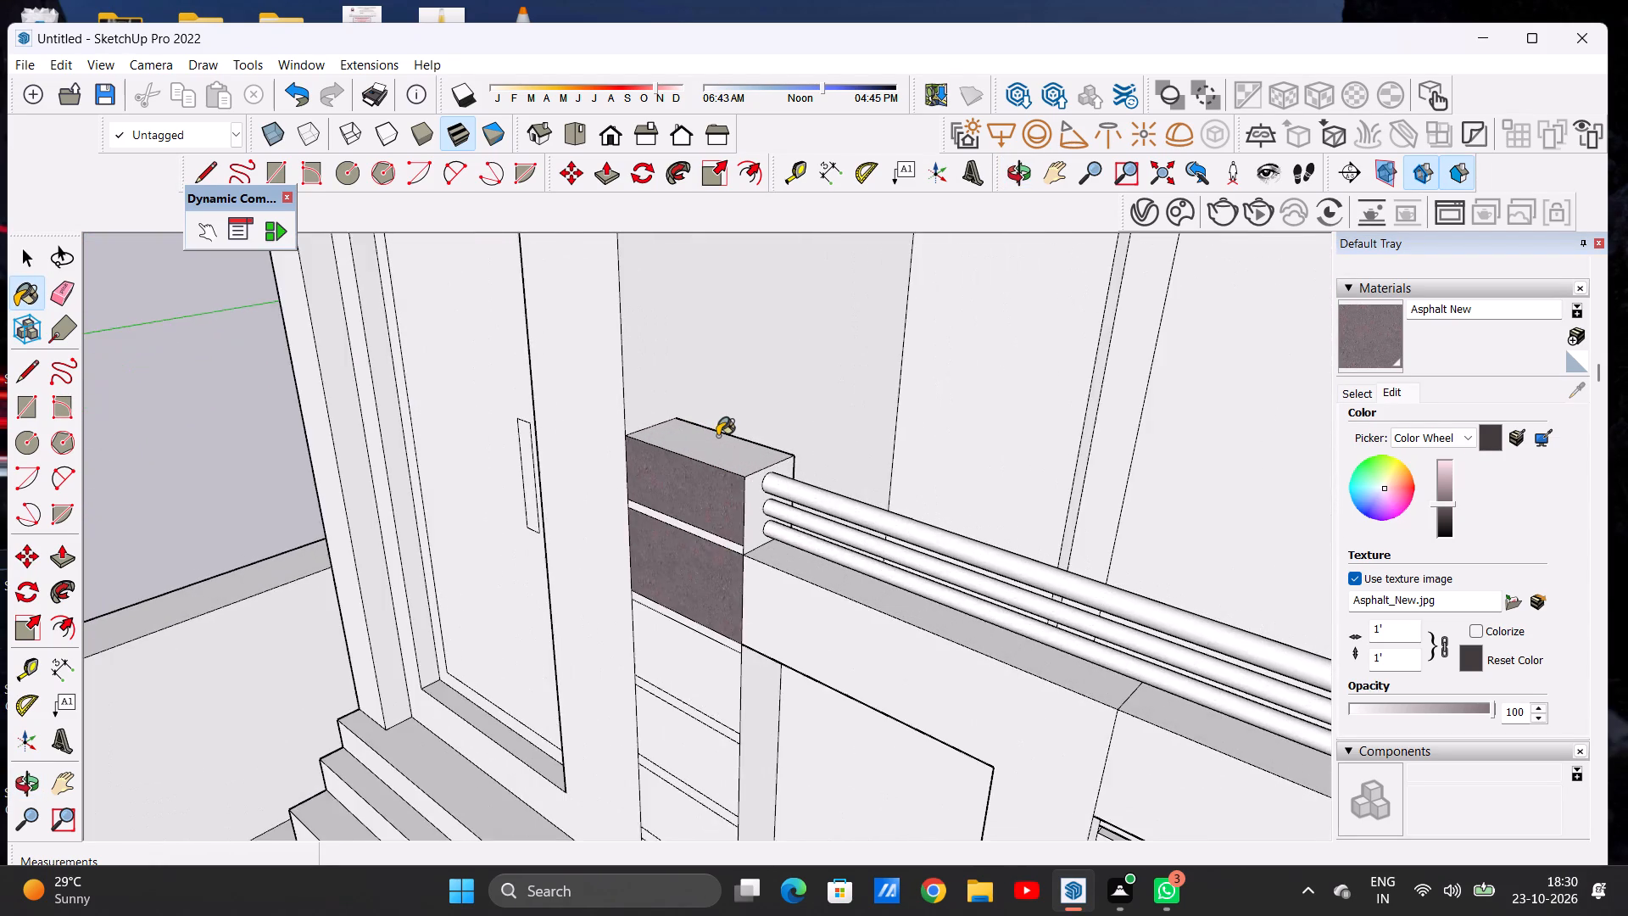
scroll(717, 436, "up", 8)
left_click(722, 475)
left_click(755, 537)
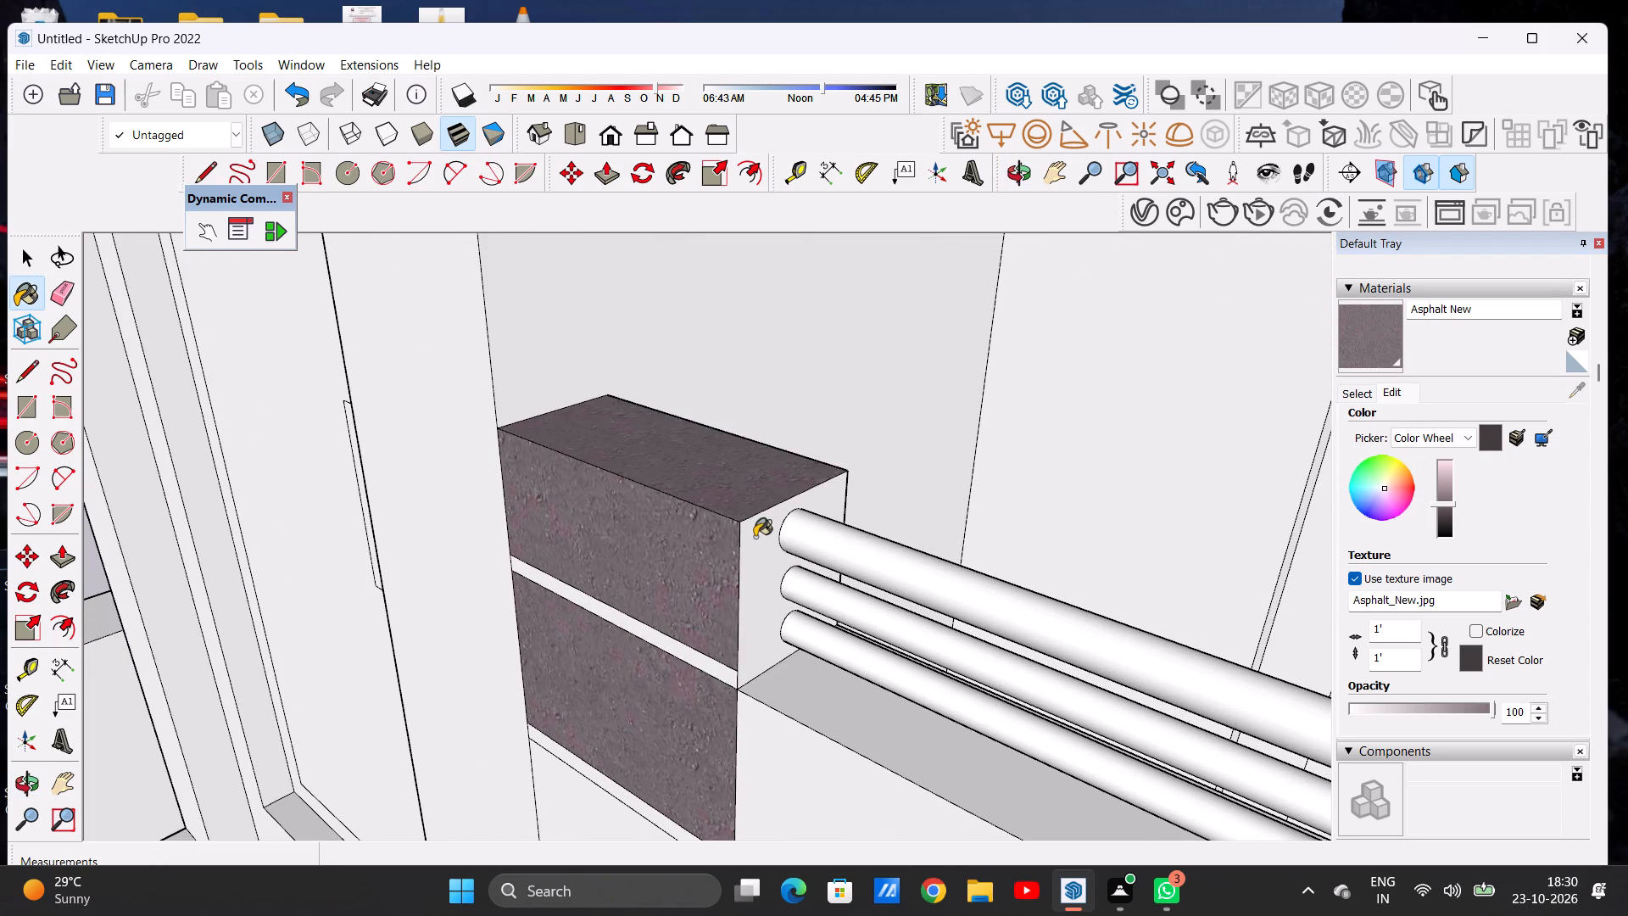
Examine the pillar's painted top block from the railing side and against the surrounding front elevation.
scroll(678, 533, "down", 8)
middle_click_drag(808, 534, 469, 551)
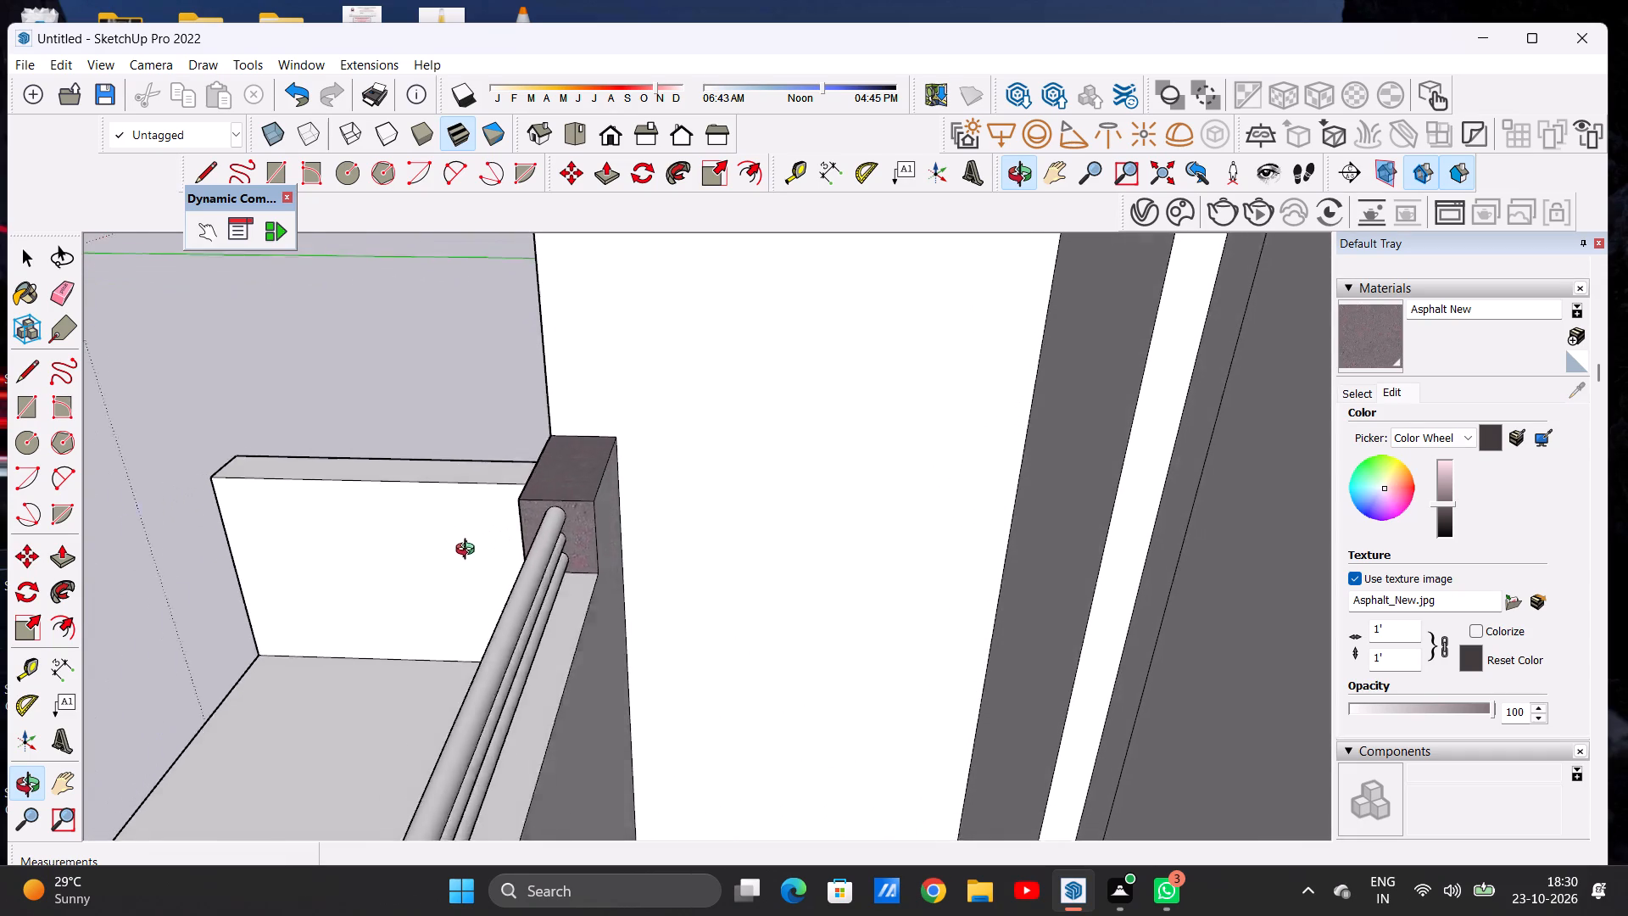
middle_click_drag(469, 551, 419, 562)
scroll(605, 552, "up", 6)
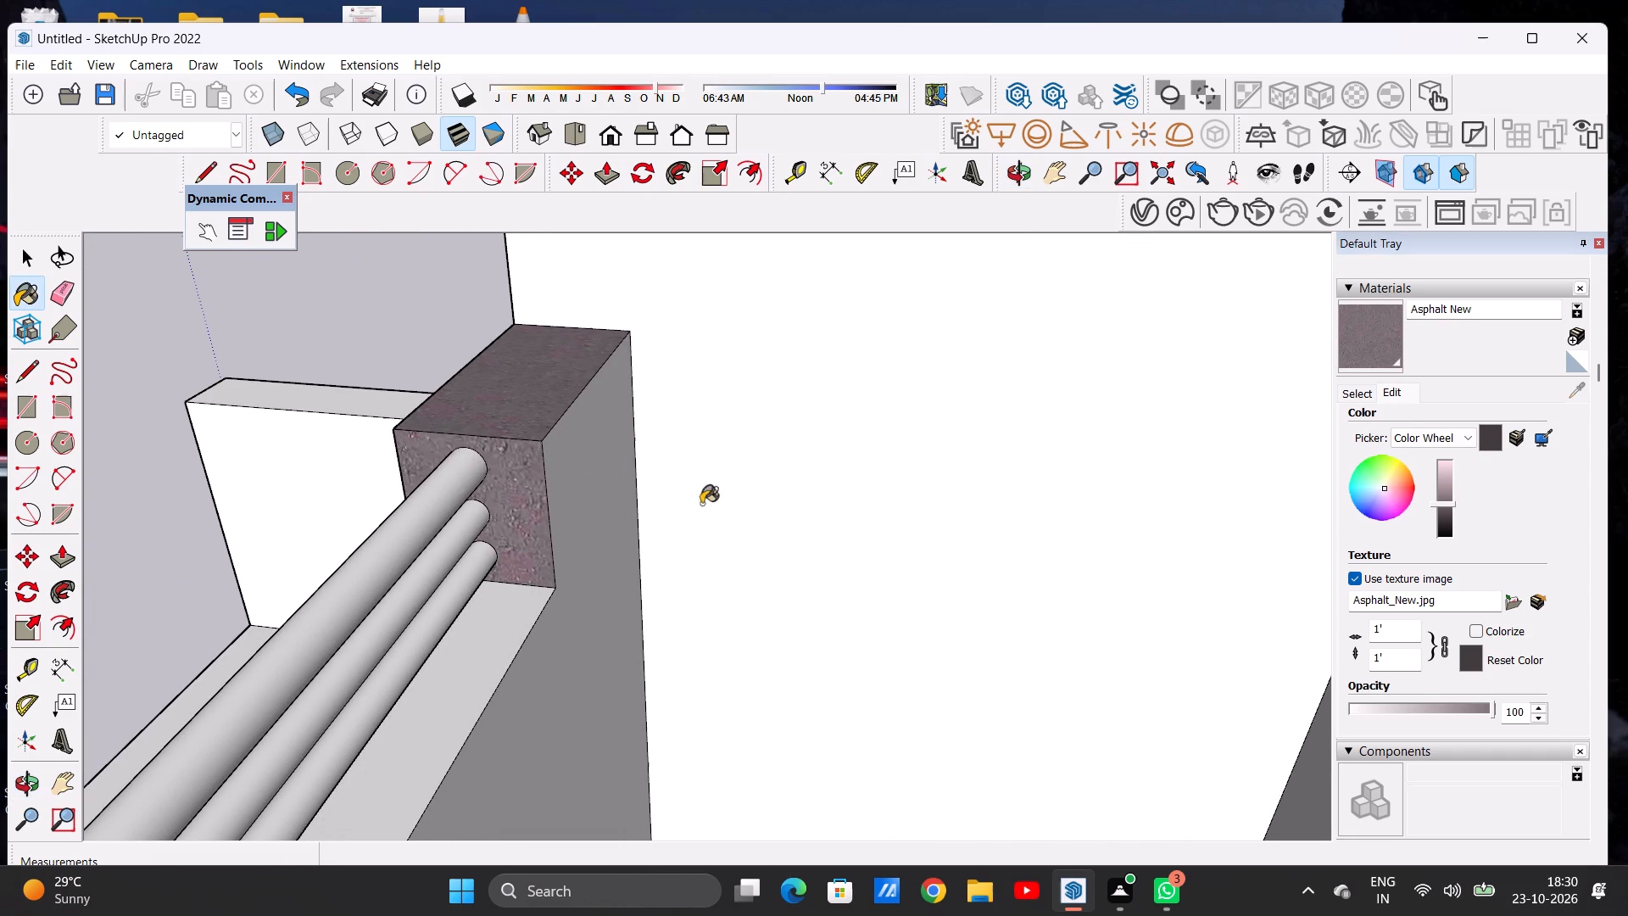
scroll(561, 530, "down", 14)
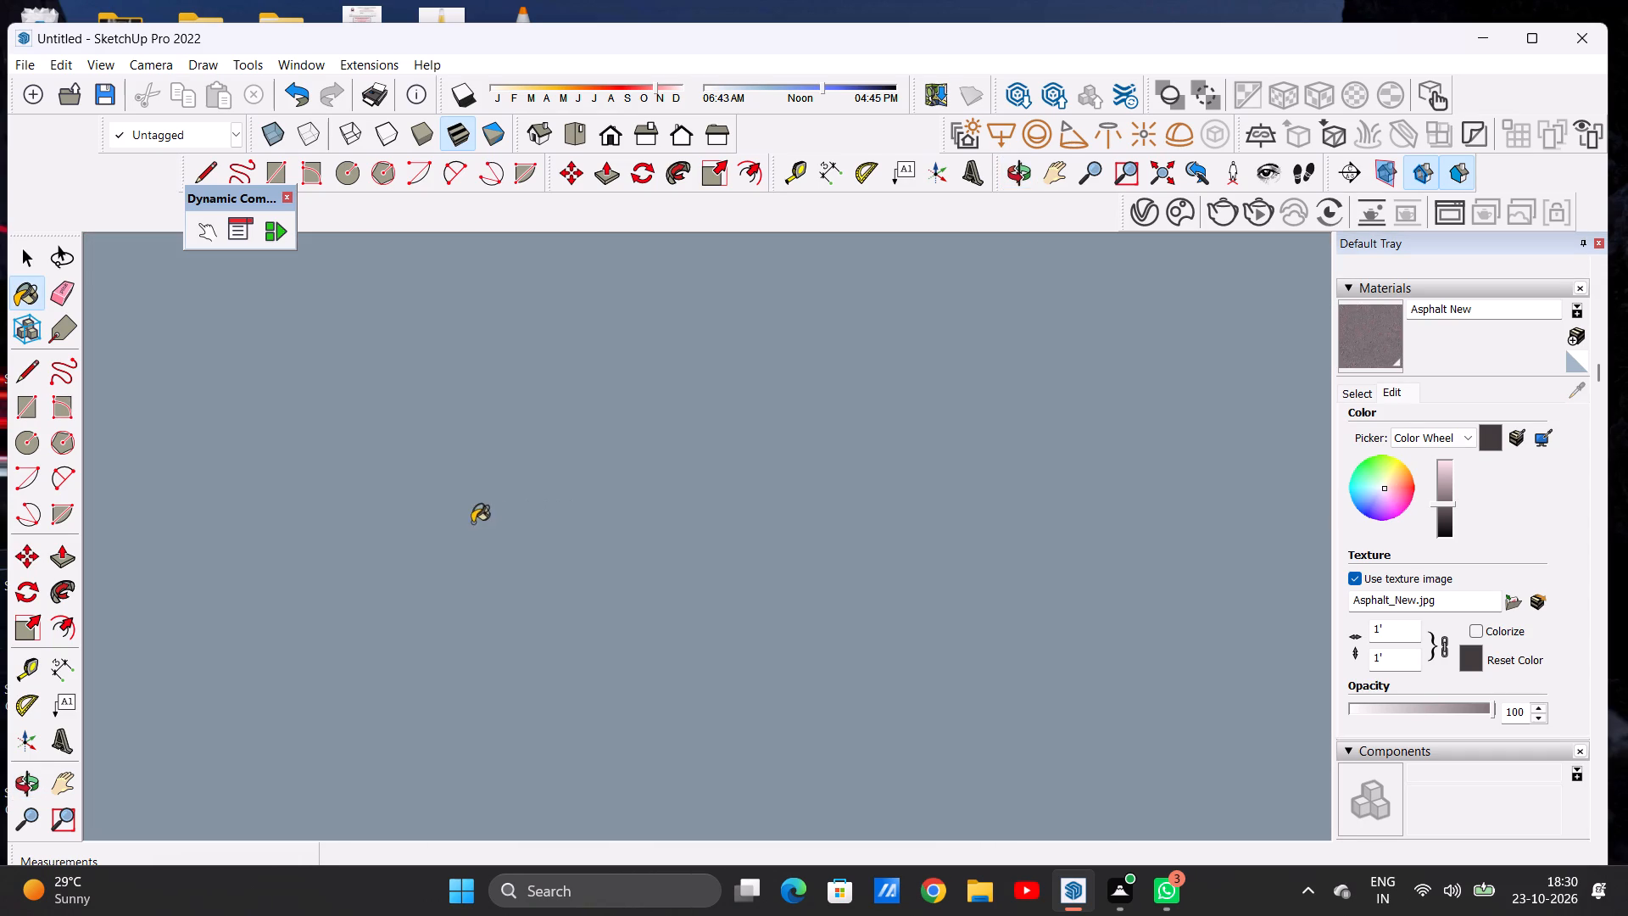
middle_click_drag(477, 541, 1057, 476)
scroll(856, 511, "down", 6)
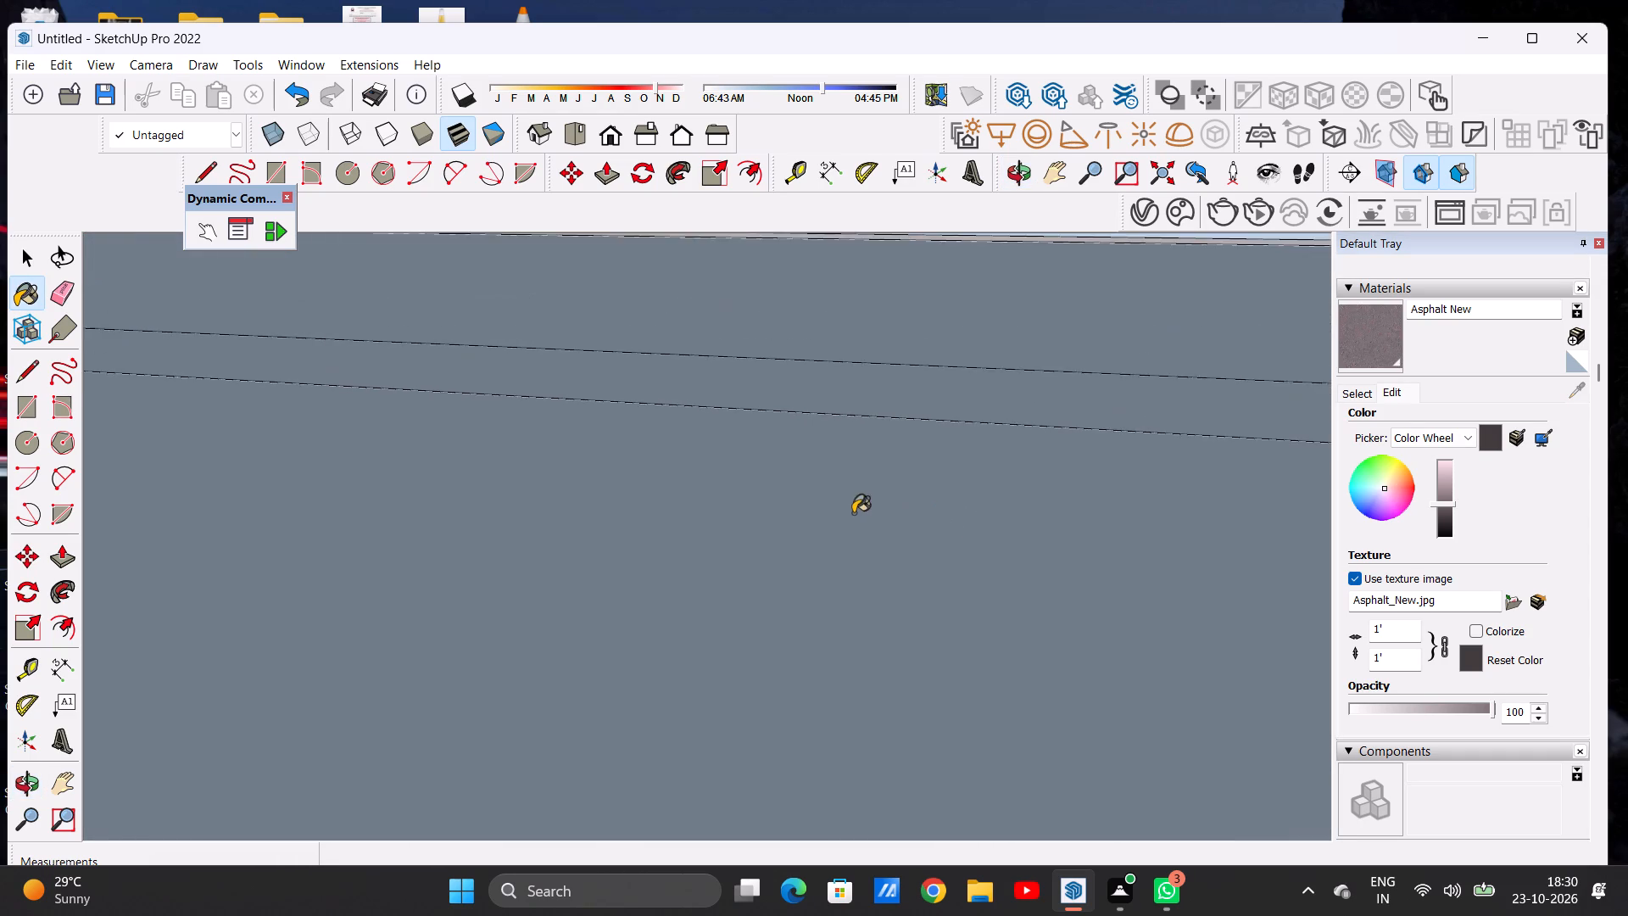
scroll(853, 513, "down", 20)
scroll(853, 513, "down", 13)
scroll(803, 528, "up", 1)
scroll(803, 528, "down", 3)
scroll(803, 528, "up", 1)
scroll(803, 527, "down", 12)
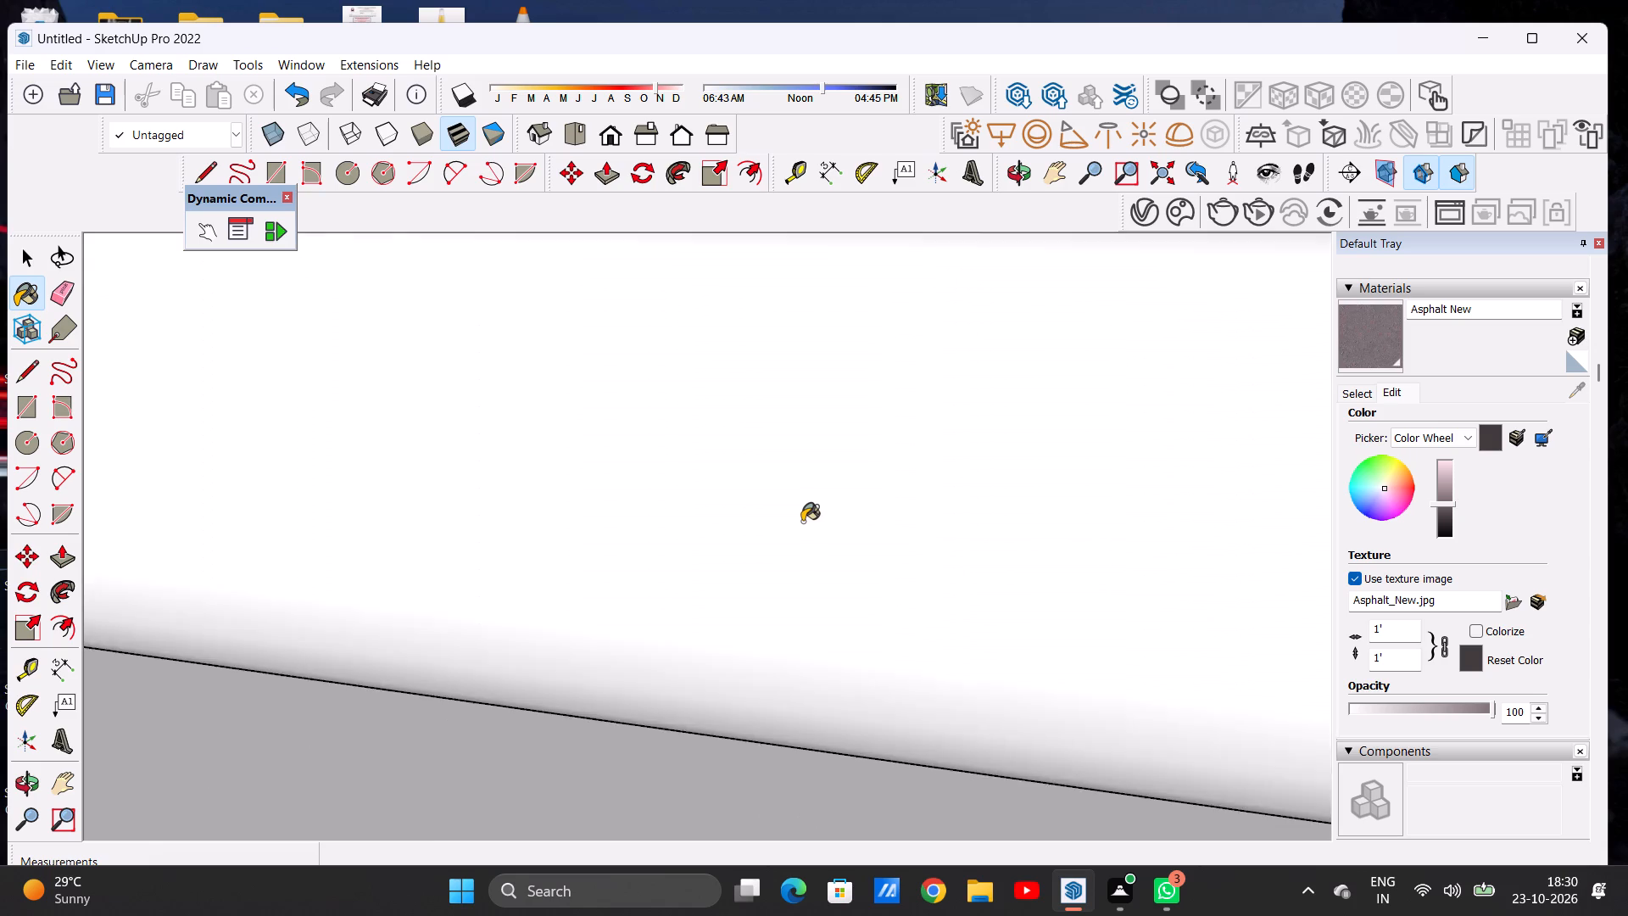
scroll(802, 522, "down", 6)
scroll(802, 520, "up", 1)
scroll(802, 520, "down", 20)
scroll(802, 520, "down", 17)
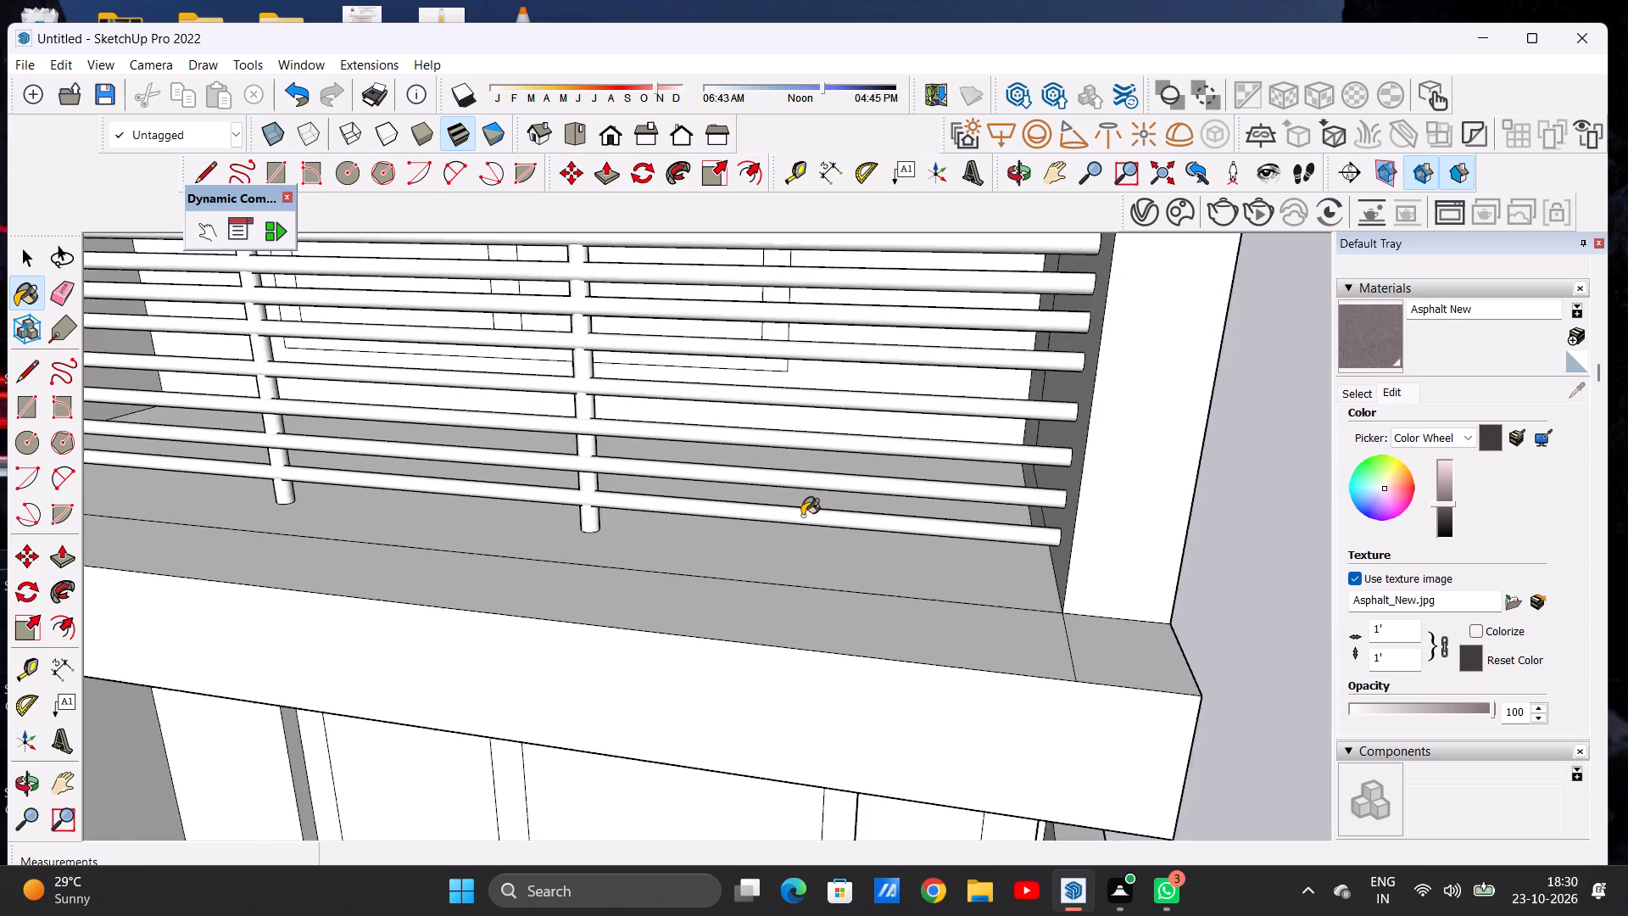
scroll(802, 516, "down", 15)
Paint the front faces of the banded pillar's third, fourth and fifth blocks and its side face at the opening with Asphalt New.
scroll(592, 679, "up", 8)
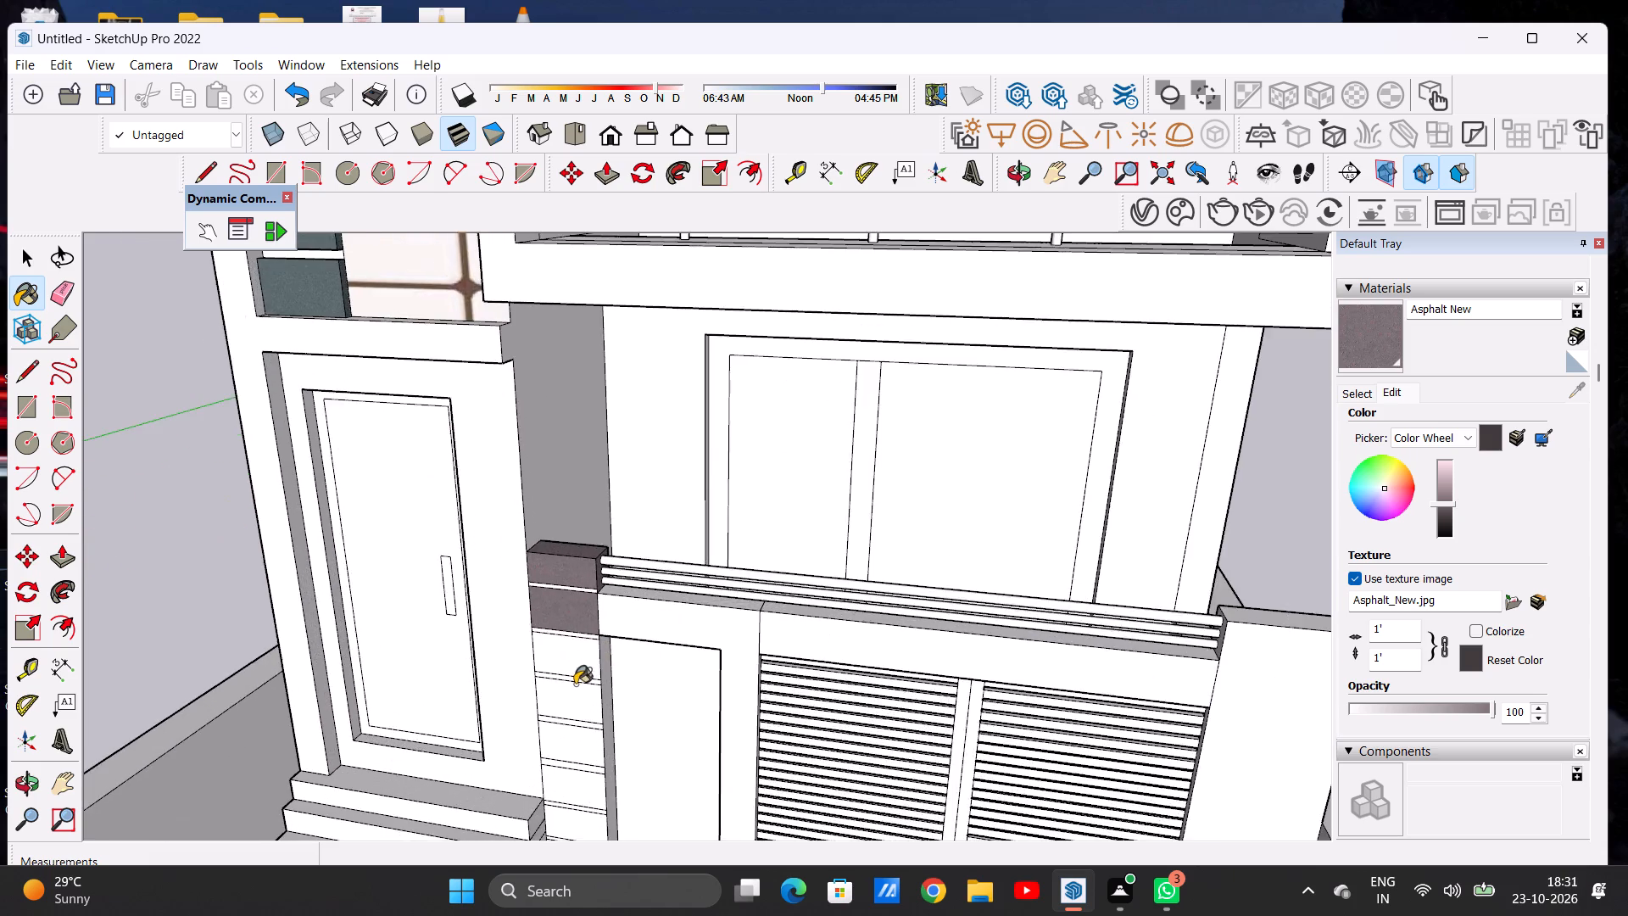
scroll(575, 683, "up", 13)
left_click(595, 635)
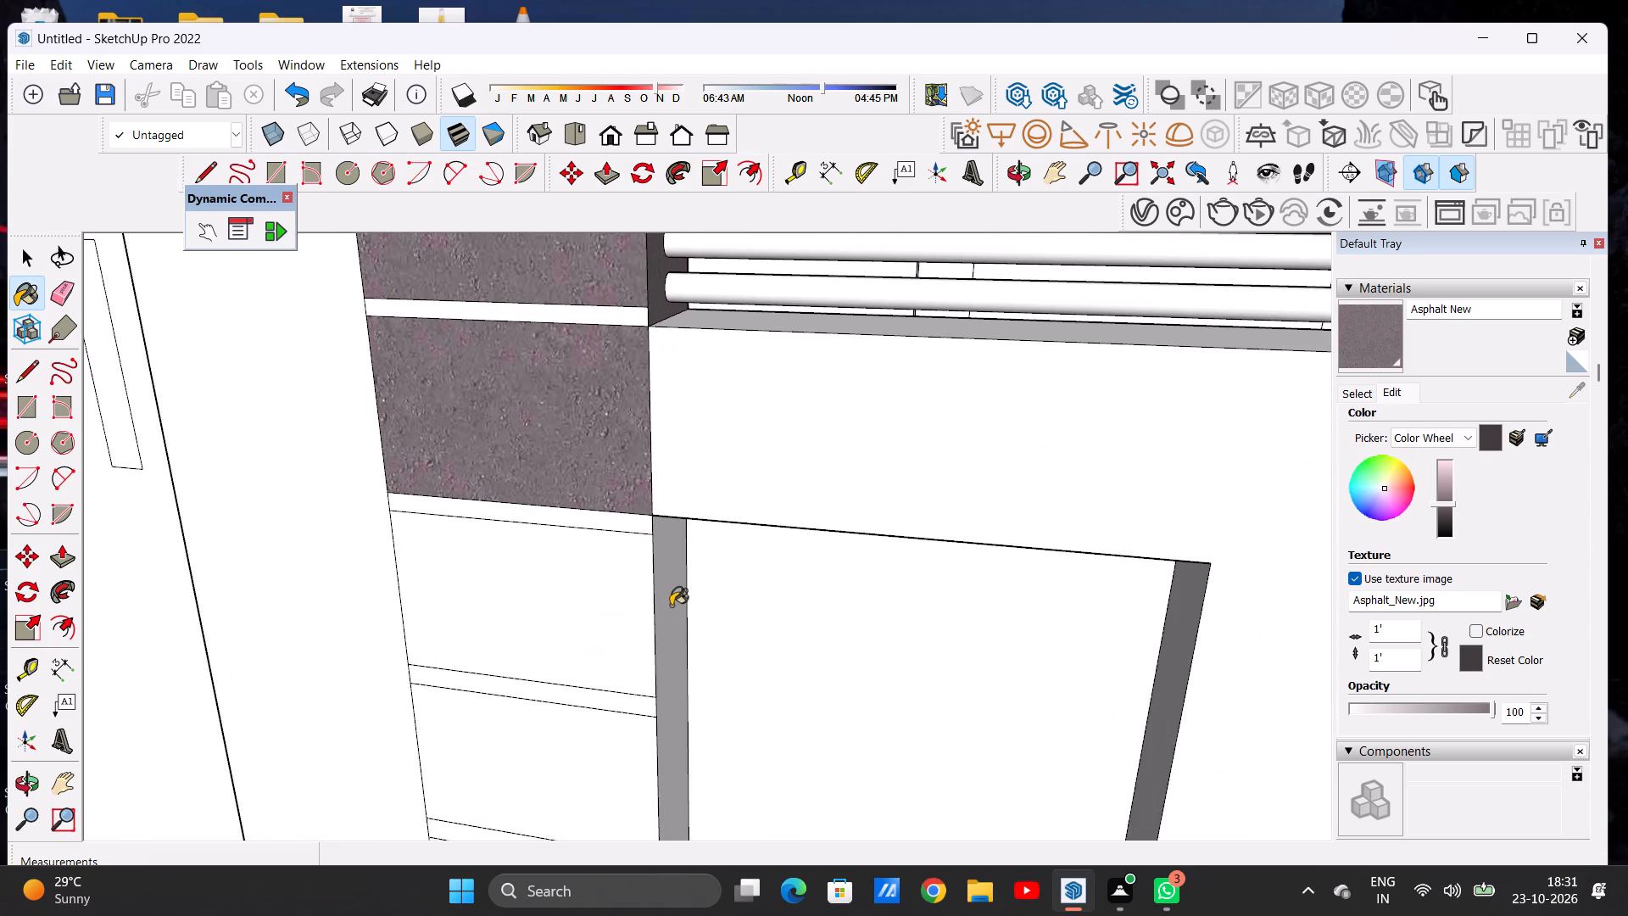
left_click(671, 606)
scroll(579, 592, "down", 11)
scroll(614, 624, "up", 6)
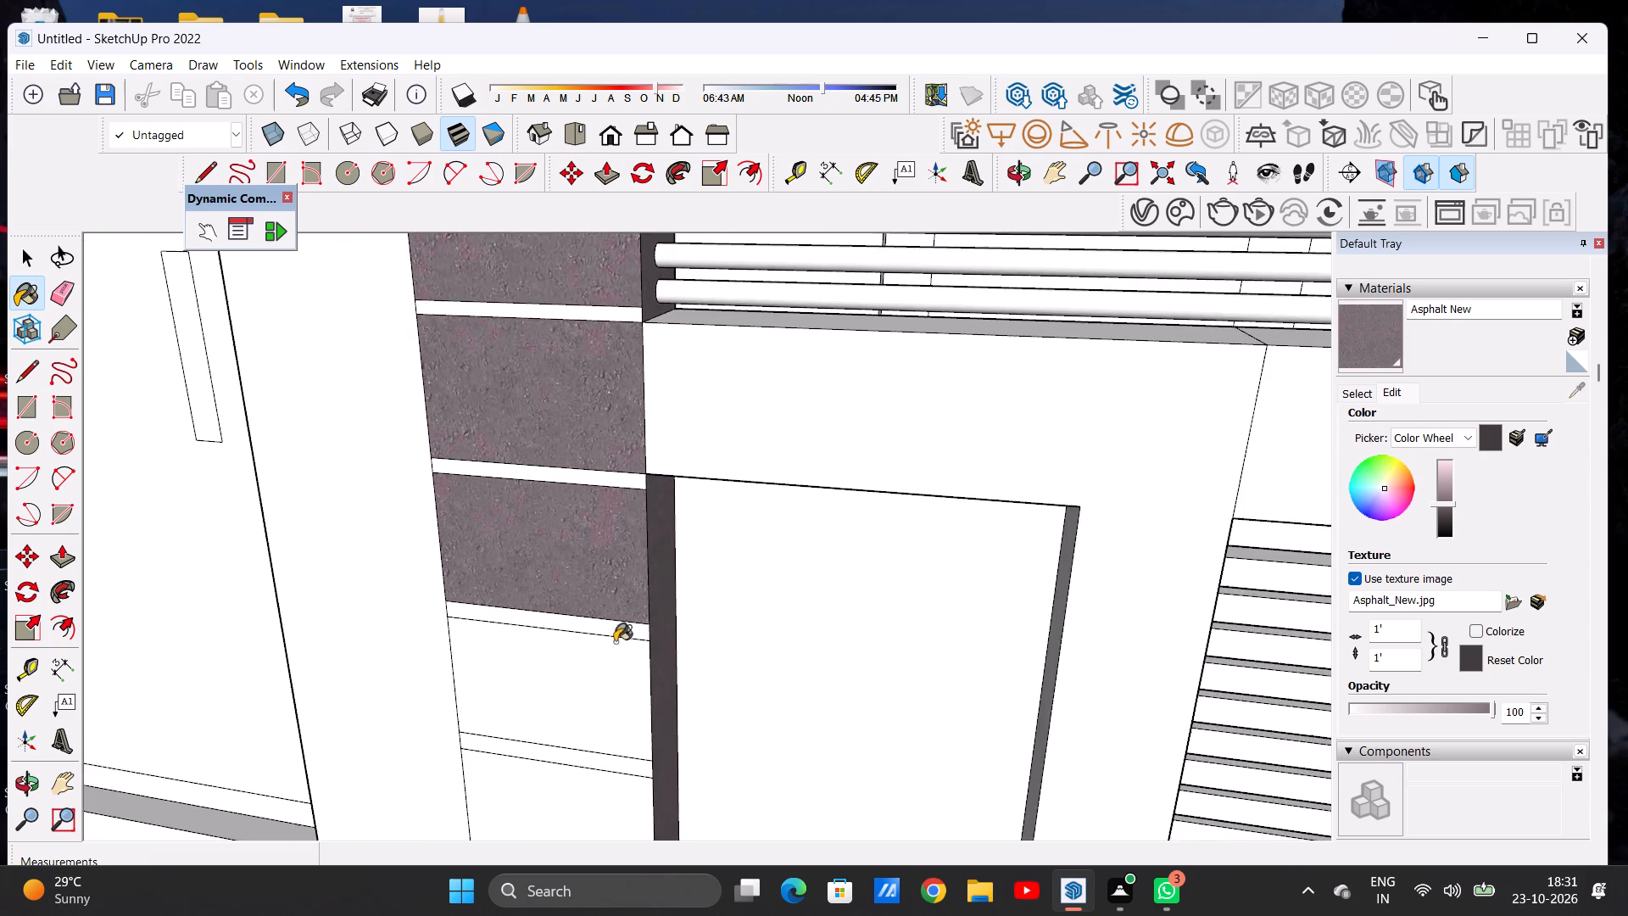
scroll(625, 656, "up", 5)
left_click(635, 664)
scroll(645, 525, "down", 14)
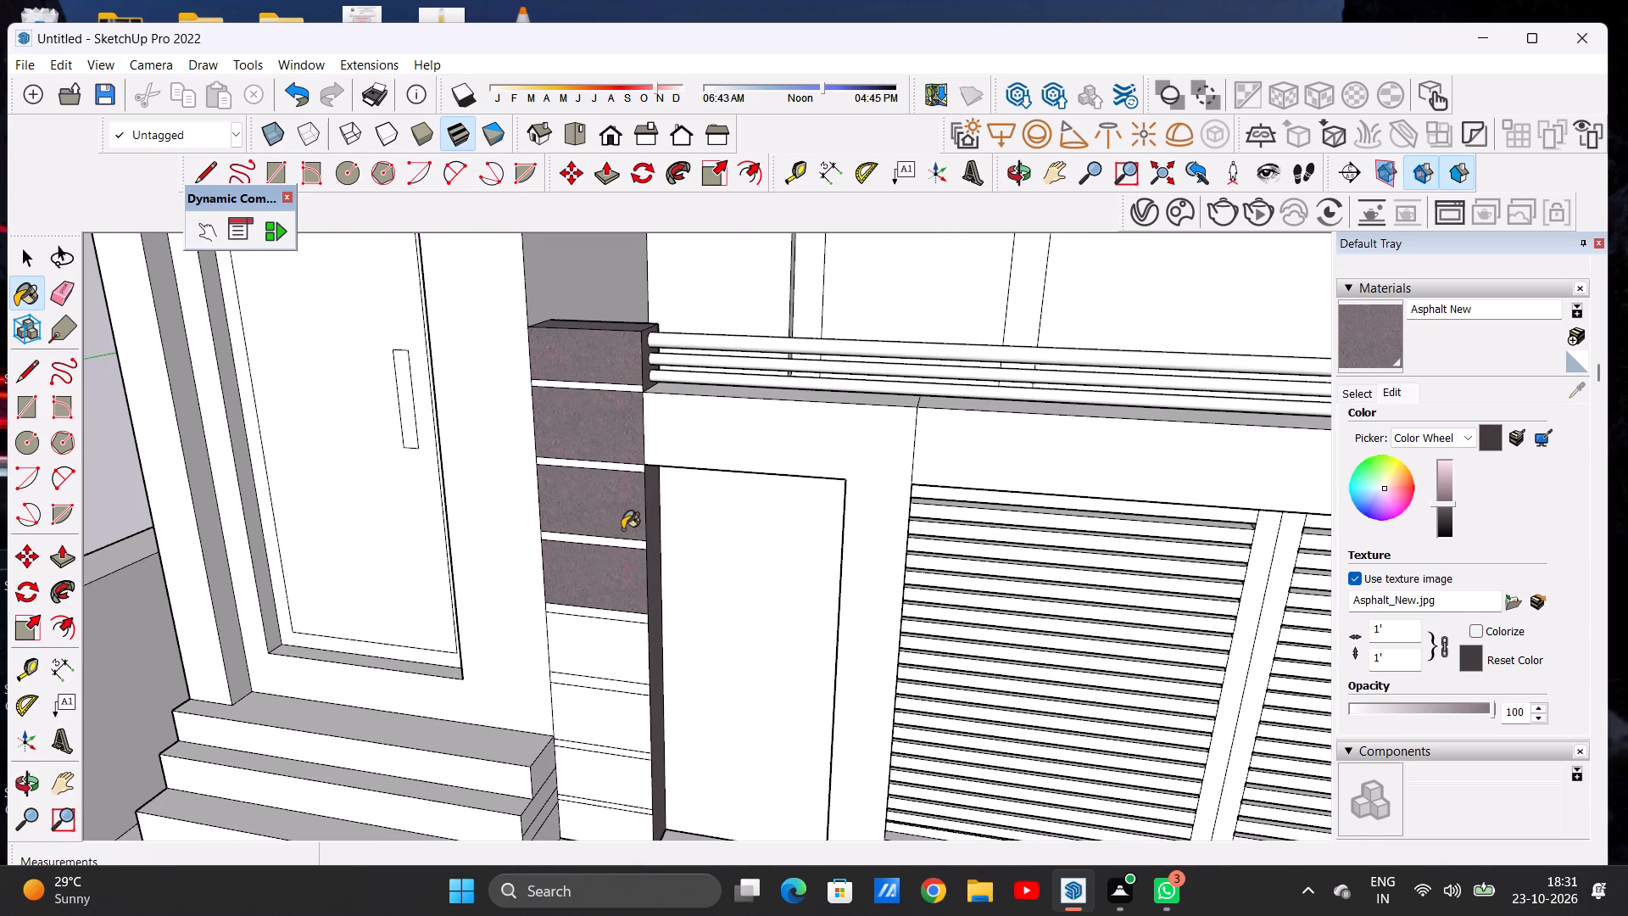
scroll(657, 641, "up", 12)
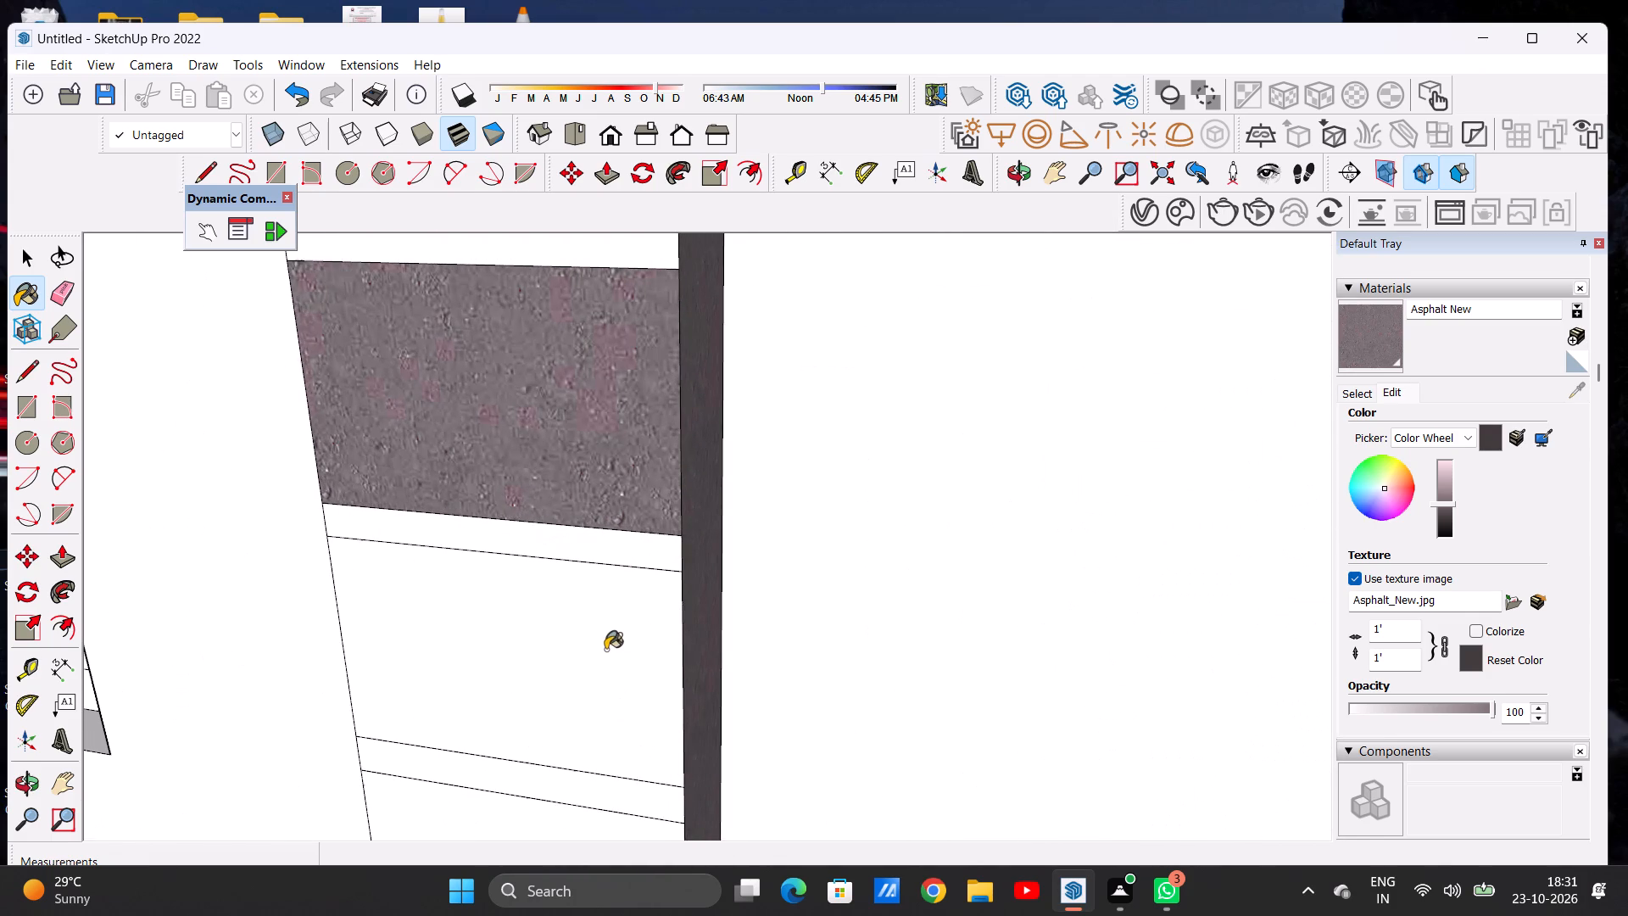
left_click(673, 617)
Paint the front faces of the pillar's three lowest blocks with Asphalt New.
scroll(665, 601, "down", 4)
middle_click_drag(714, 620, 534, 578)
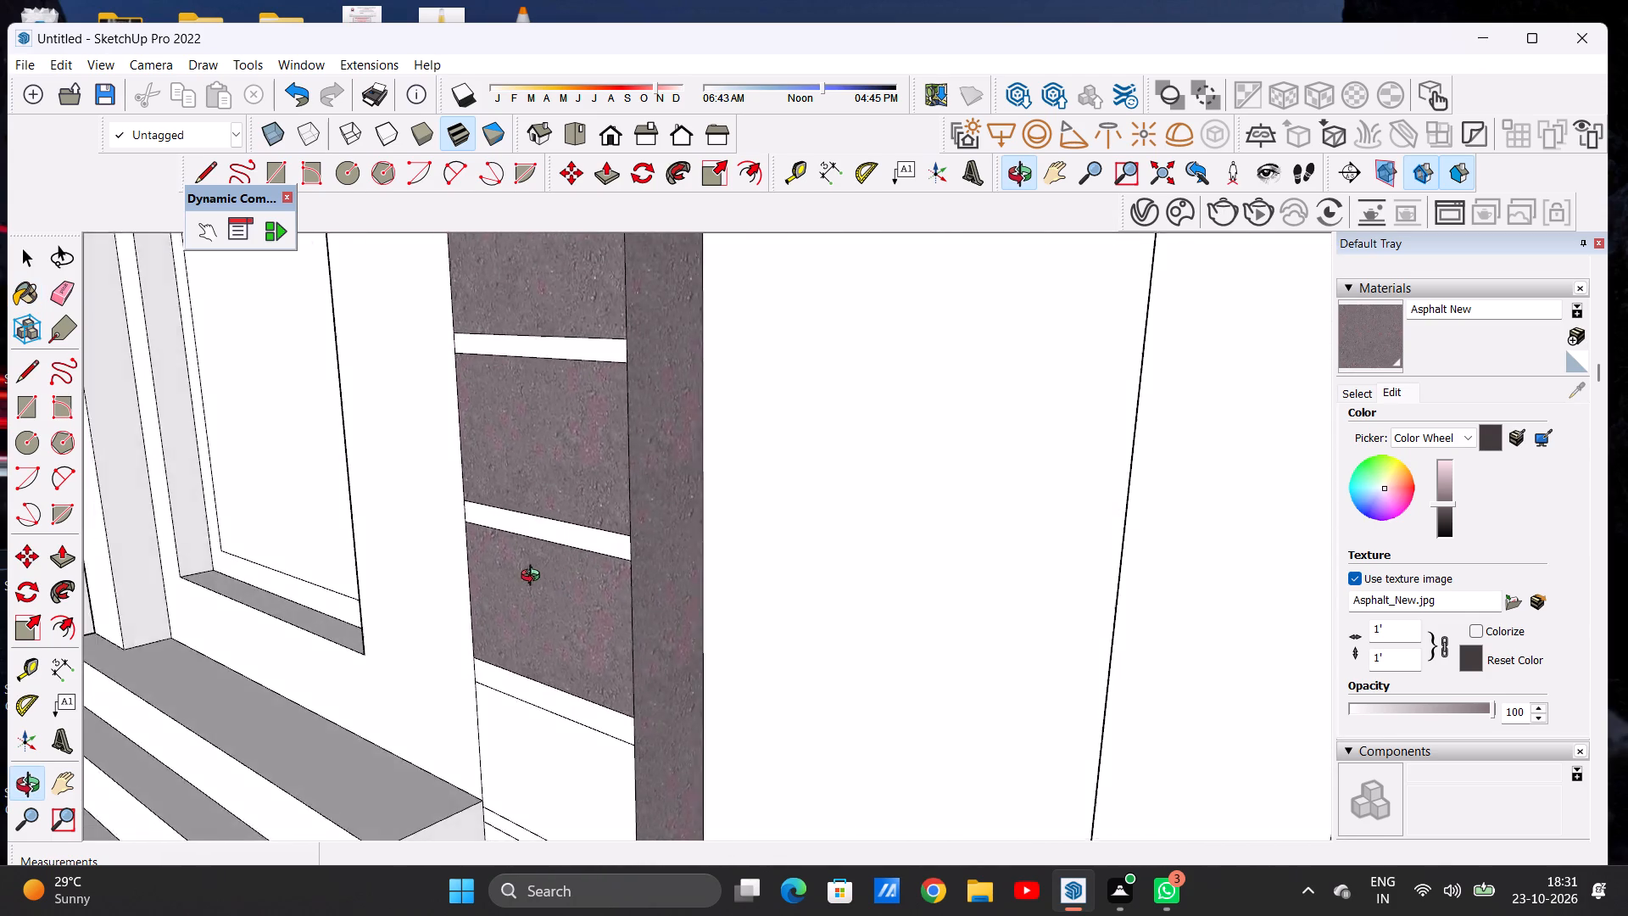
middle_click_drag(534, 578, 512, 584)
scroll(716, 533, "down", 6)
scroll(643, 495, "down", 4)
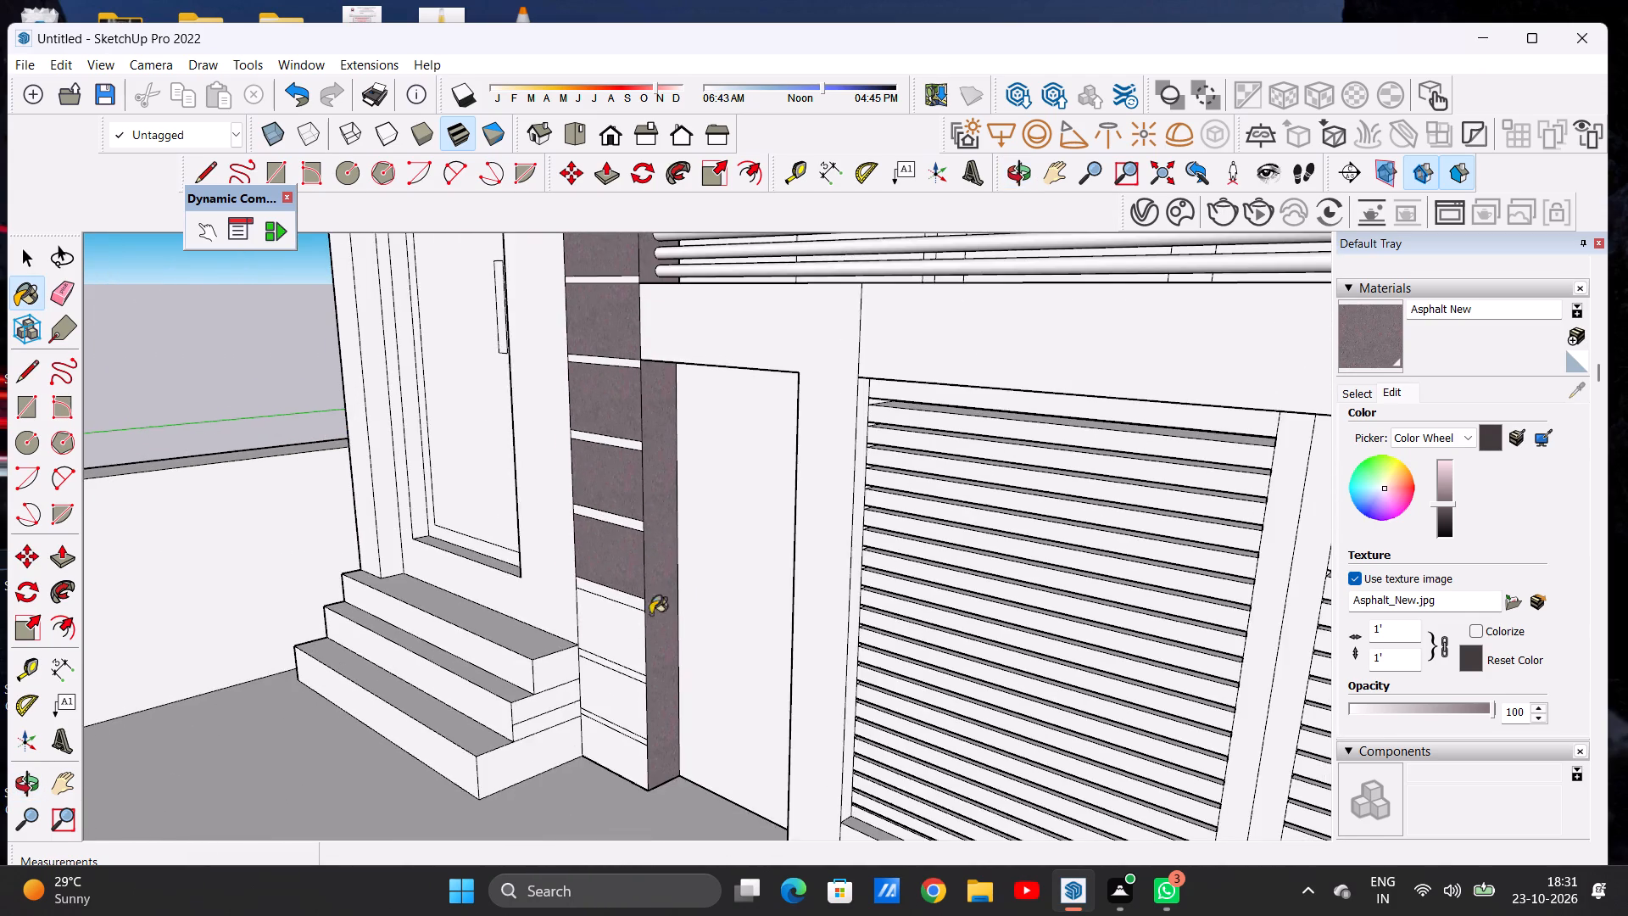
scroll(659, 633, "up", 5)
scroll(566, 620, "up", 6)
left_click(612, 616)
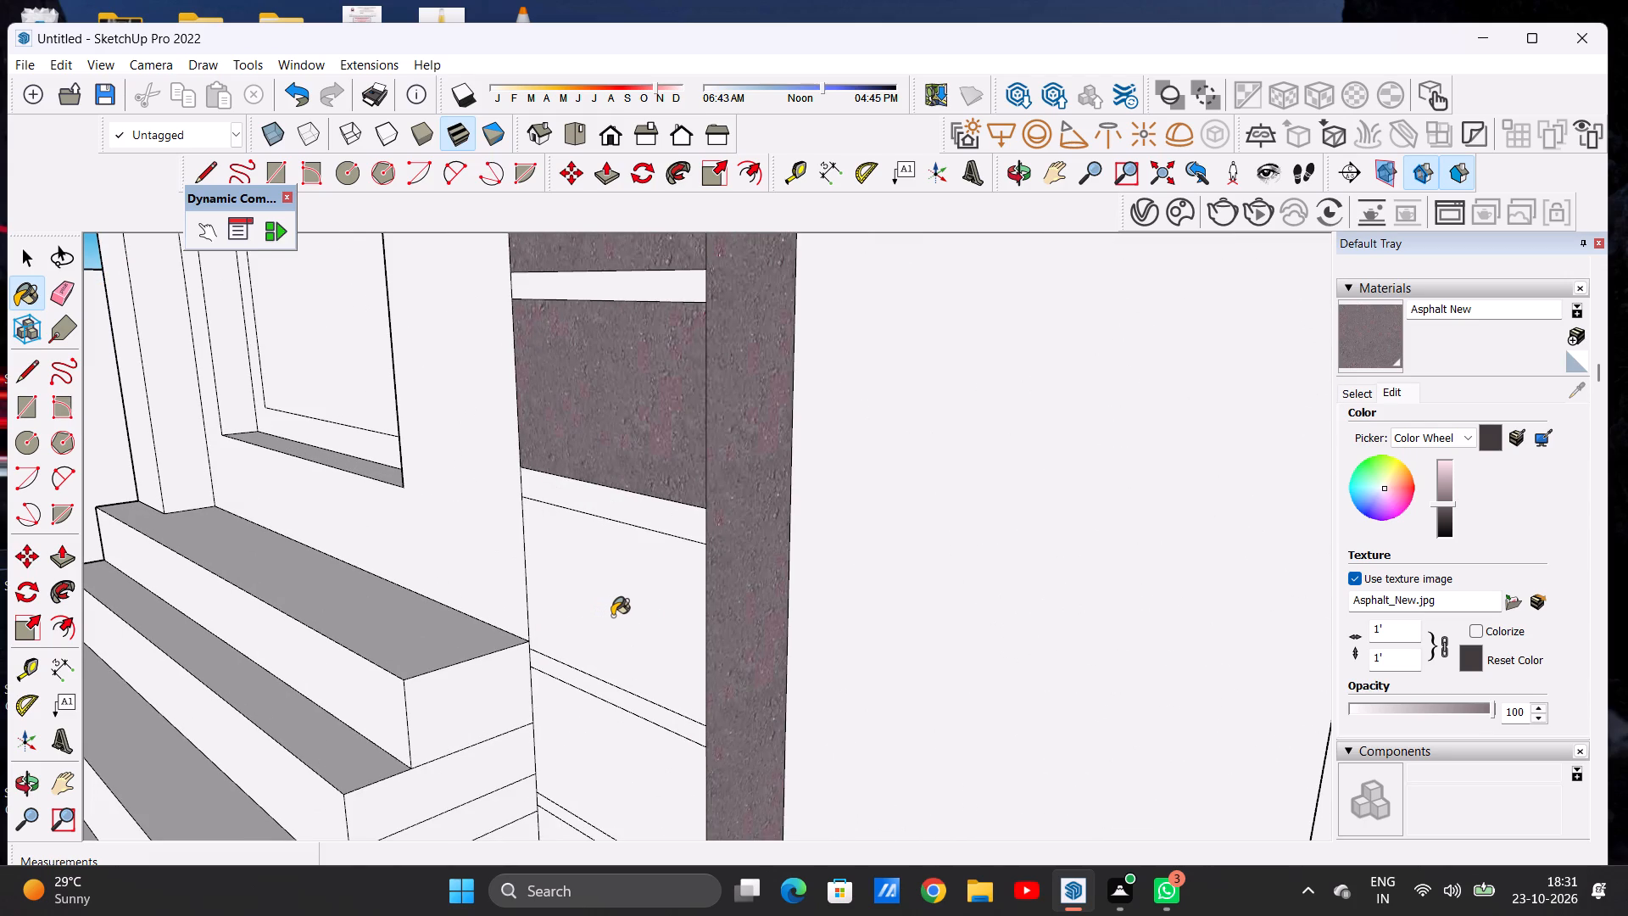
scroll(703, 590, "down", 9)
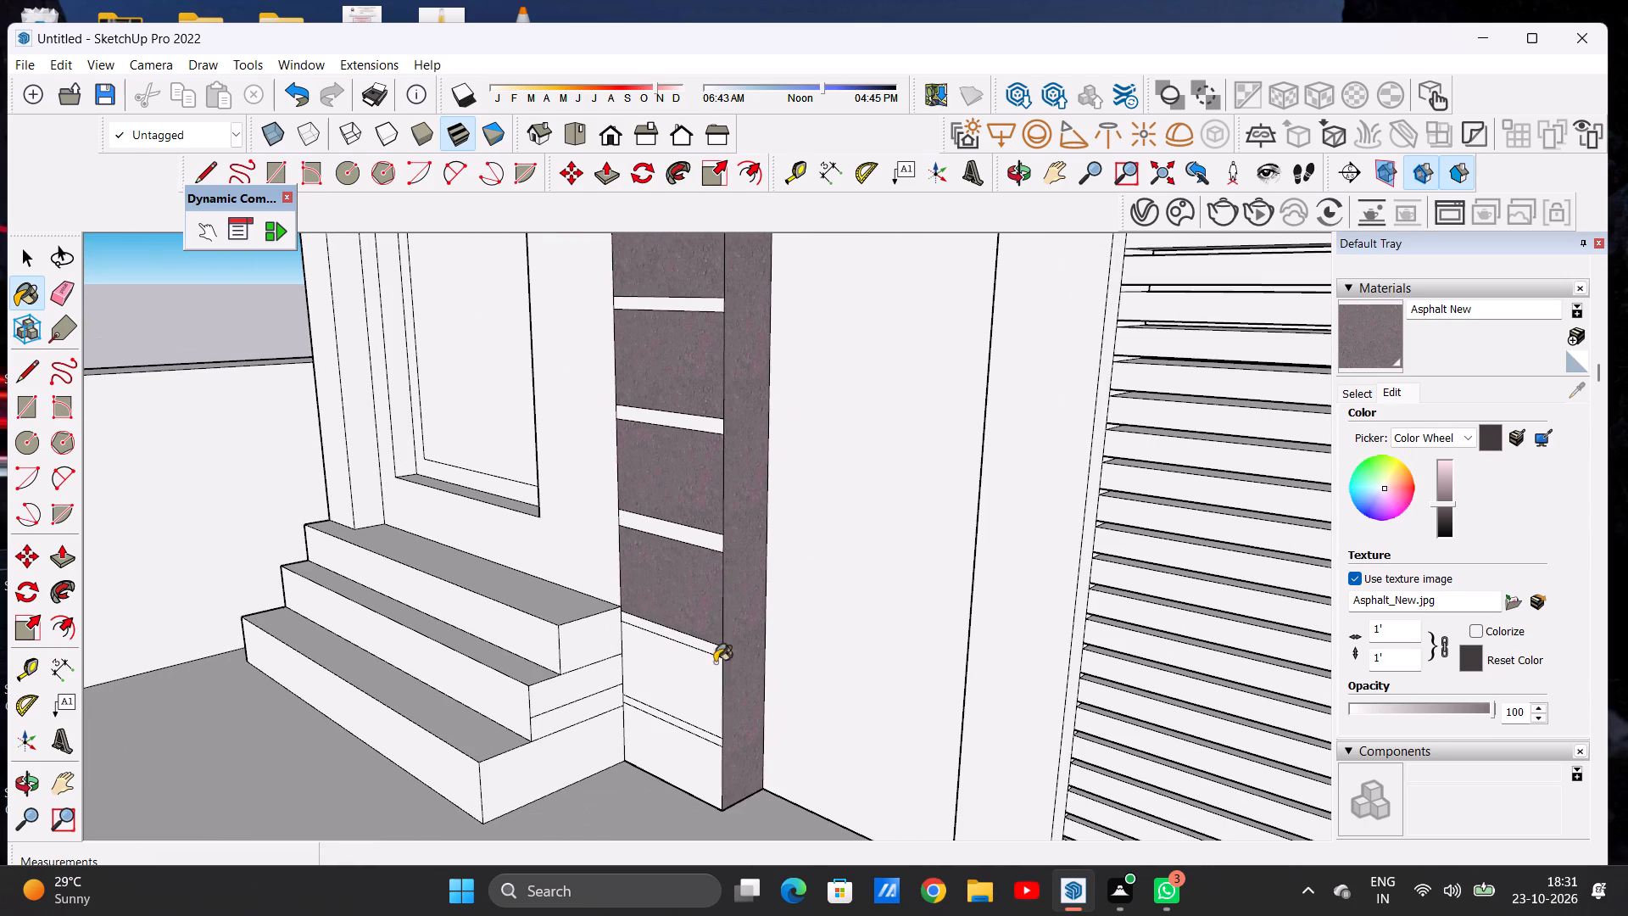
scroll(719, 708, "up", 7)
left_click(711, 690)
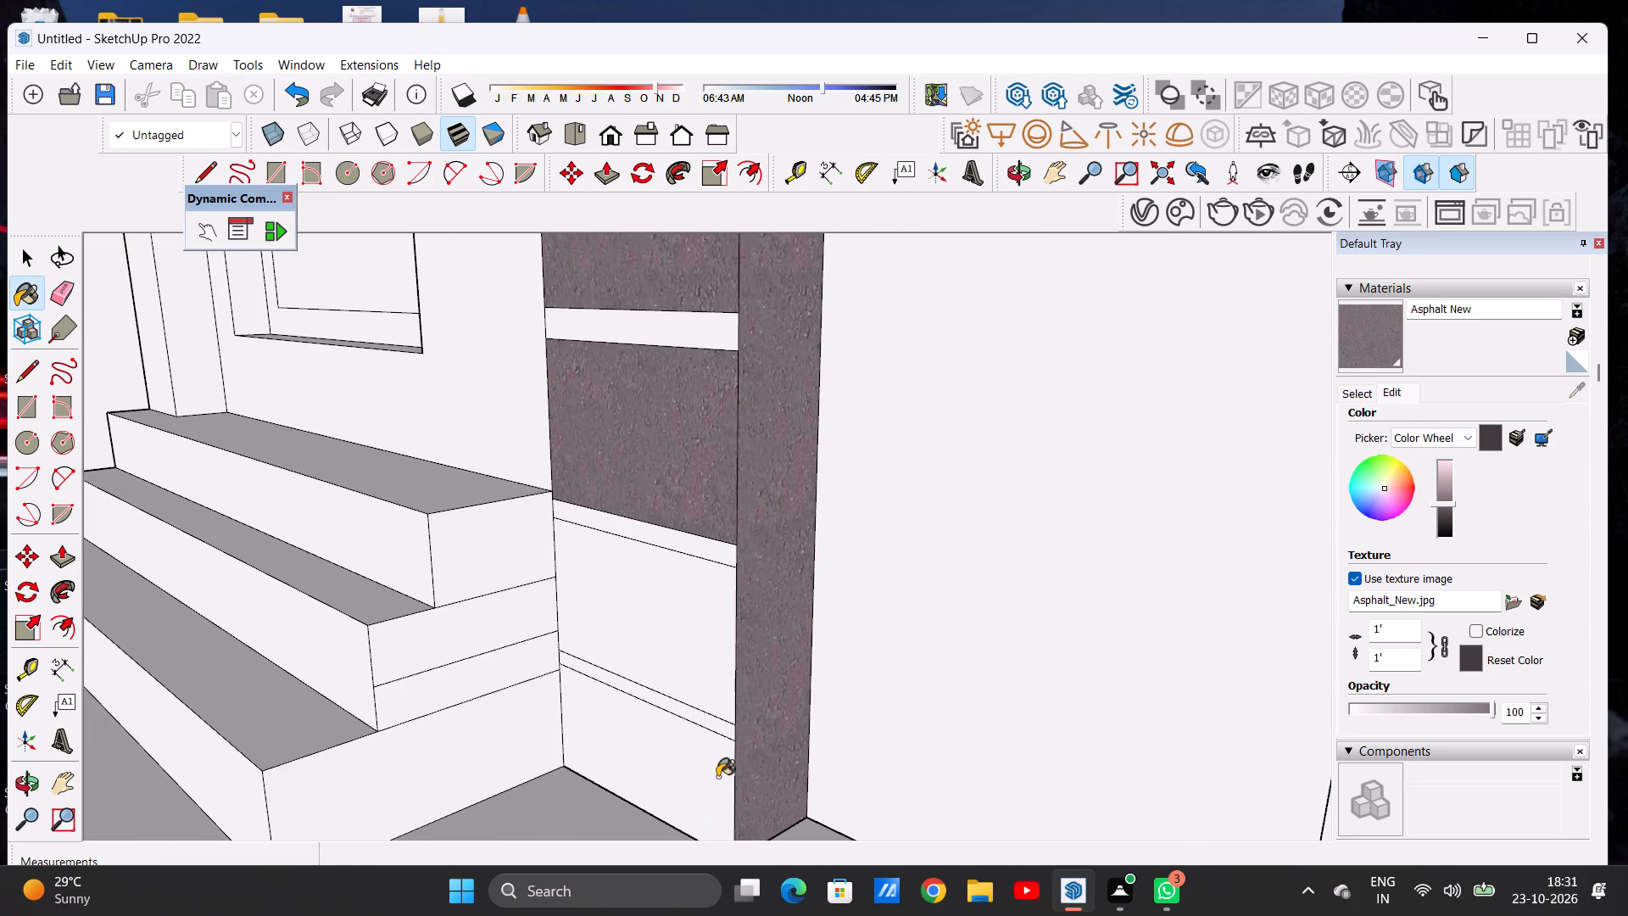
left_click(717, 777)
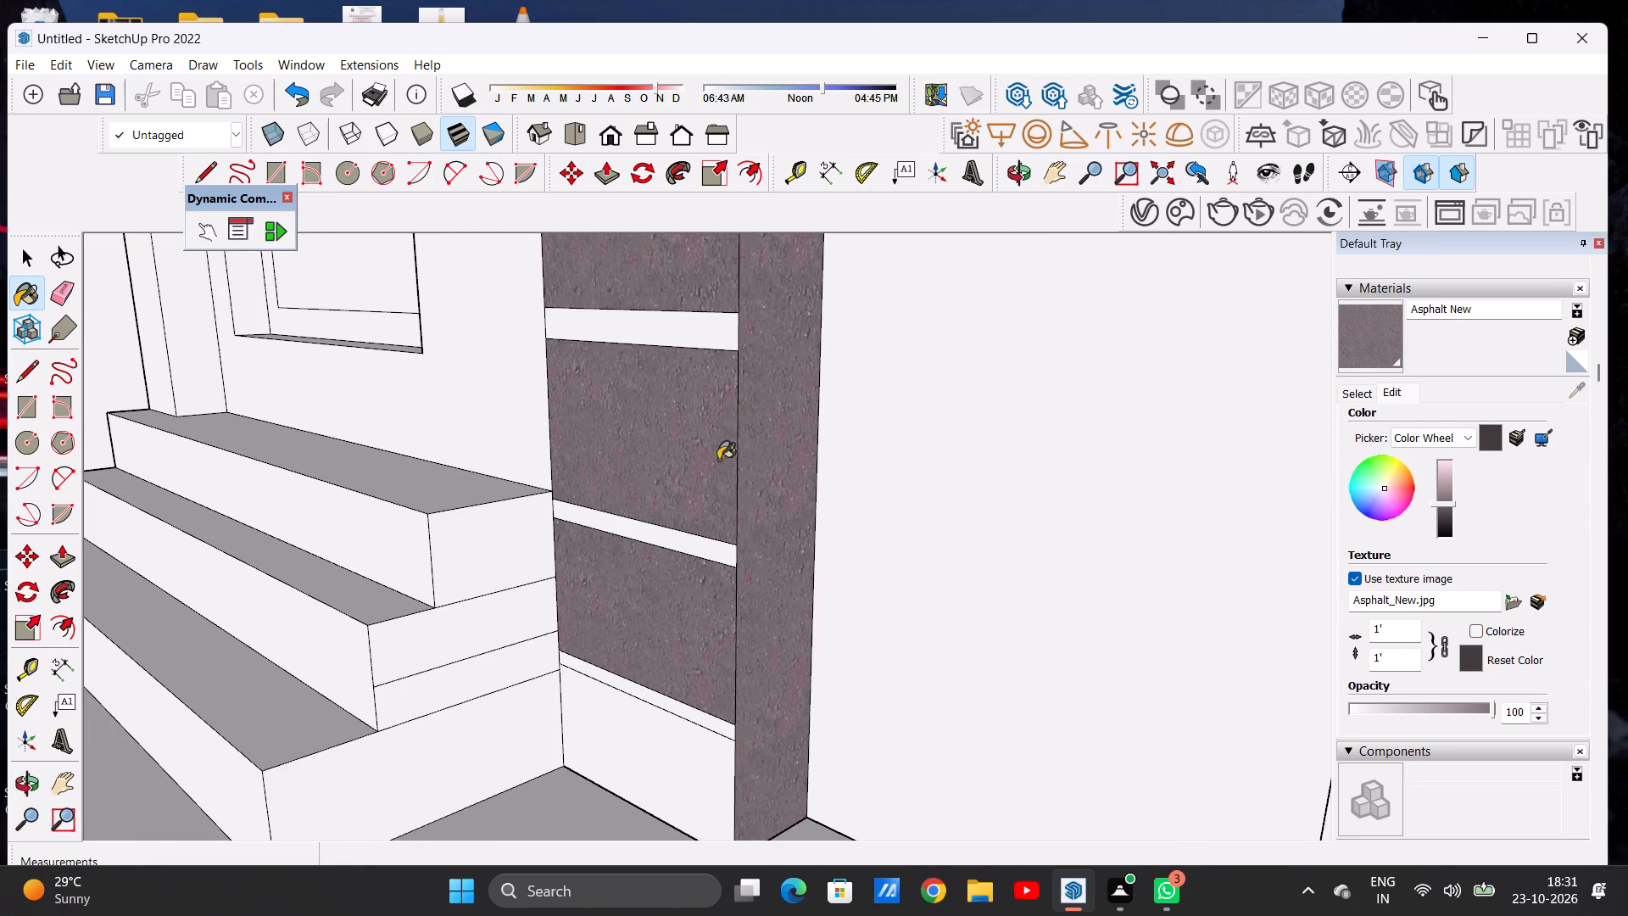
Examine the fully painted pillar blocks against the steps, compound walls and ground-floor front elevation.
scroll(753, 360, "down", 10)
scroll(632, 383, "down", 15)
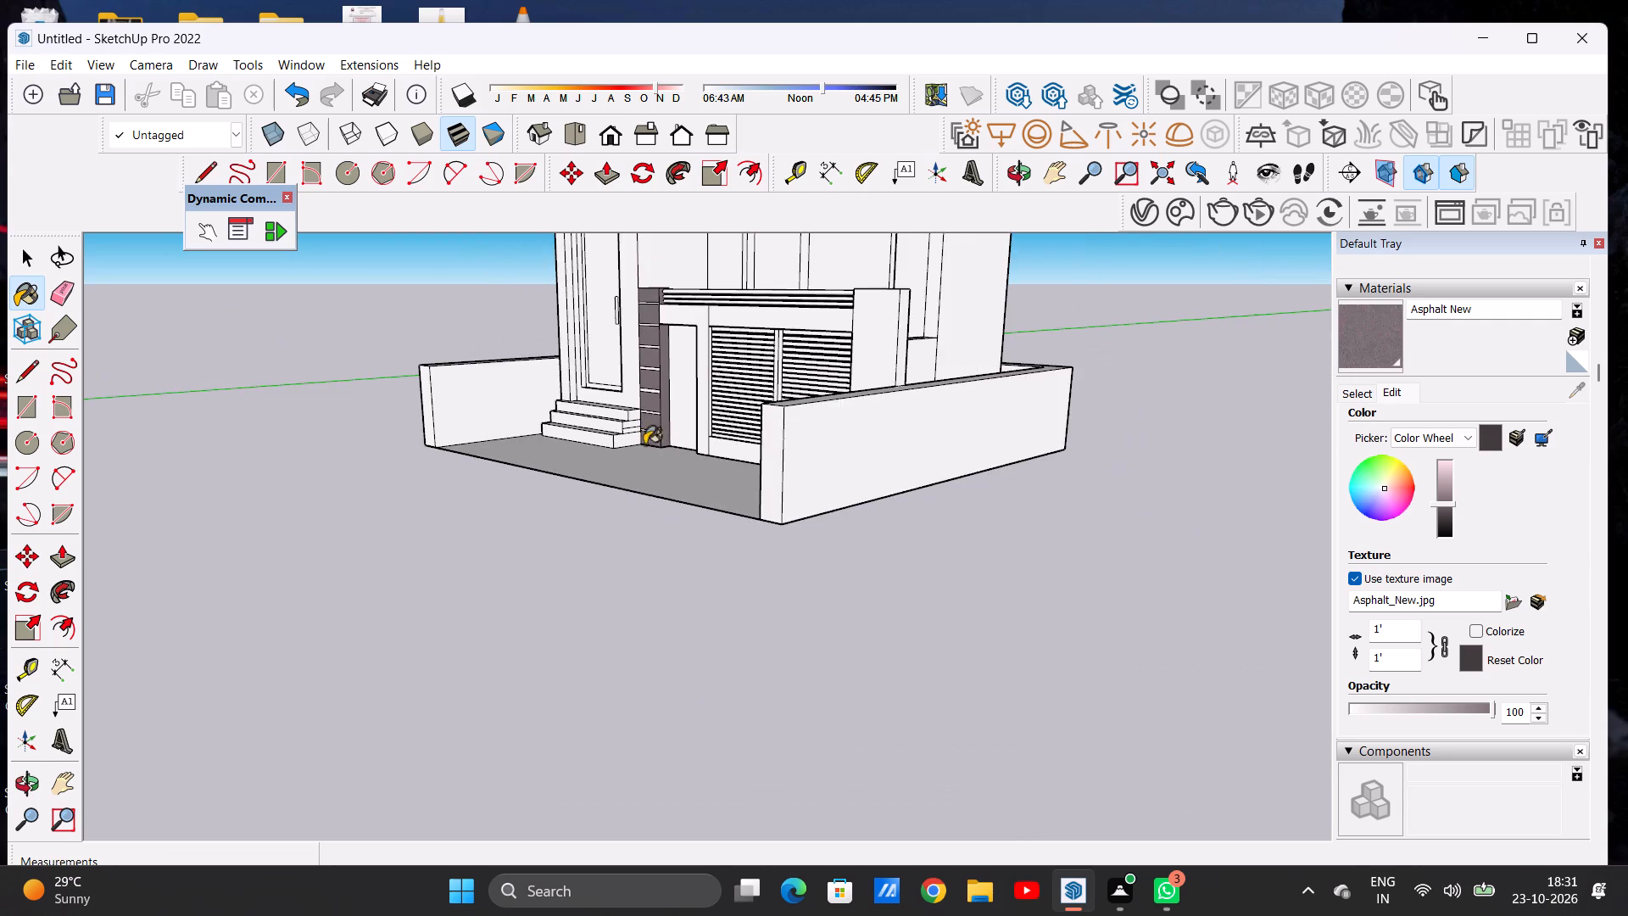
middle_click_drag(633, 443, 1086, 405)
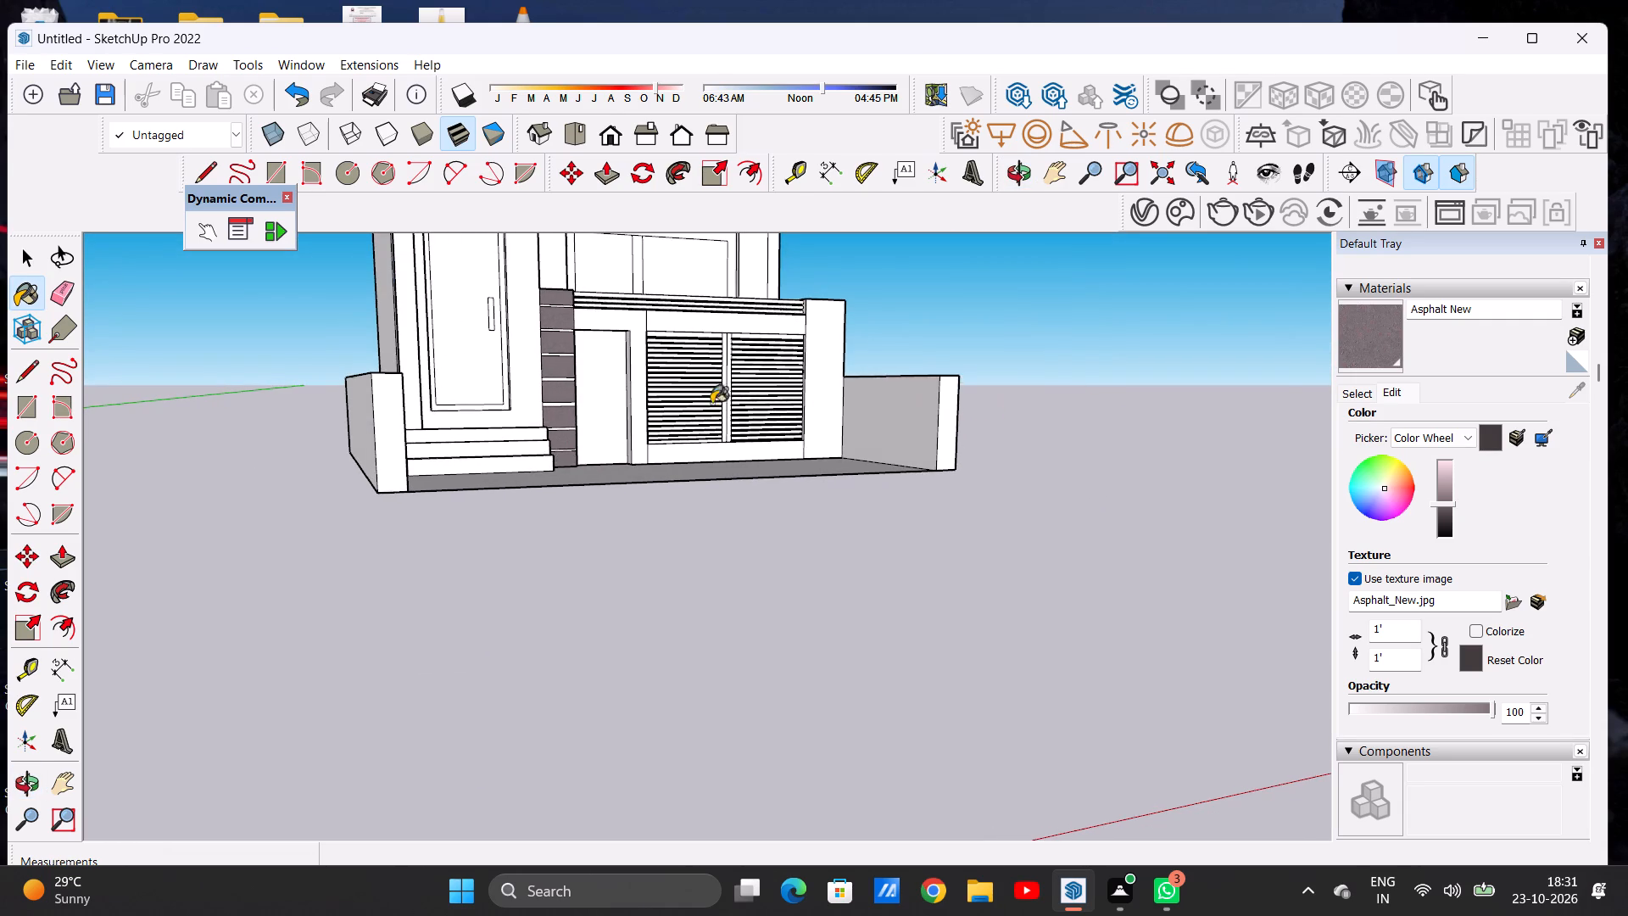
scroll(643, 393, "up", 6)
middle_click_drag(414, 355, 367, 371)
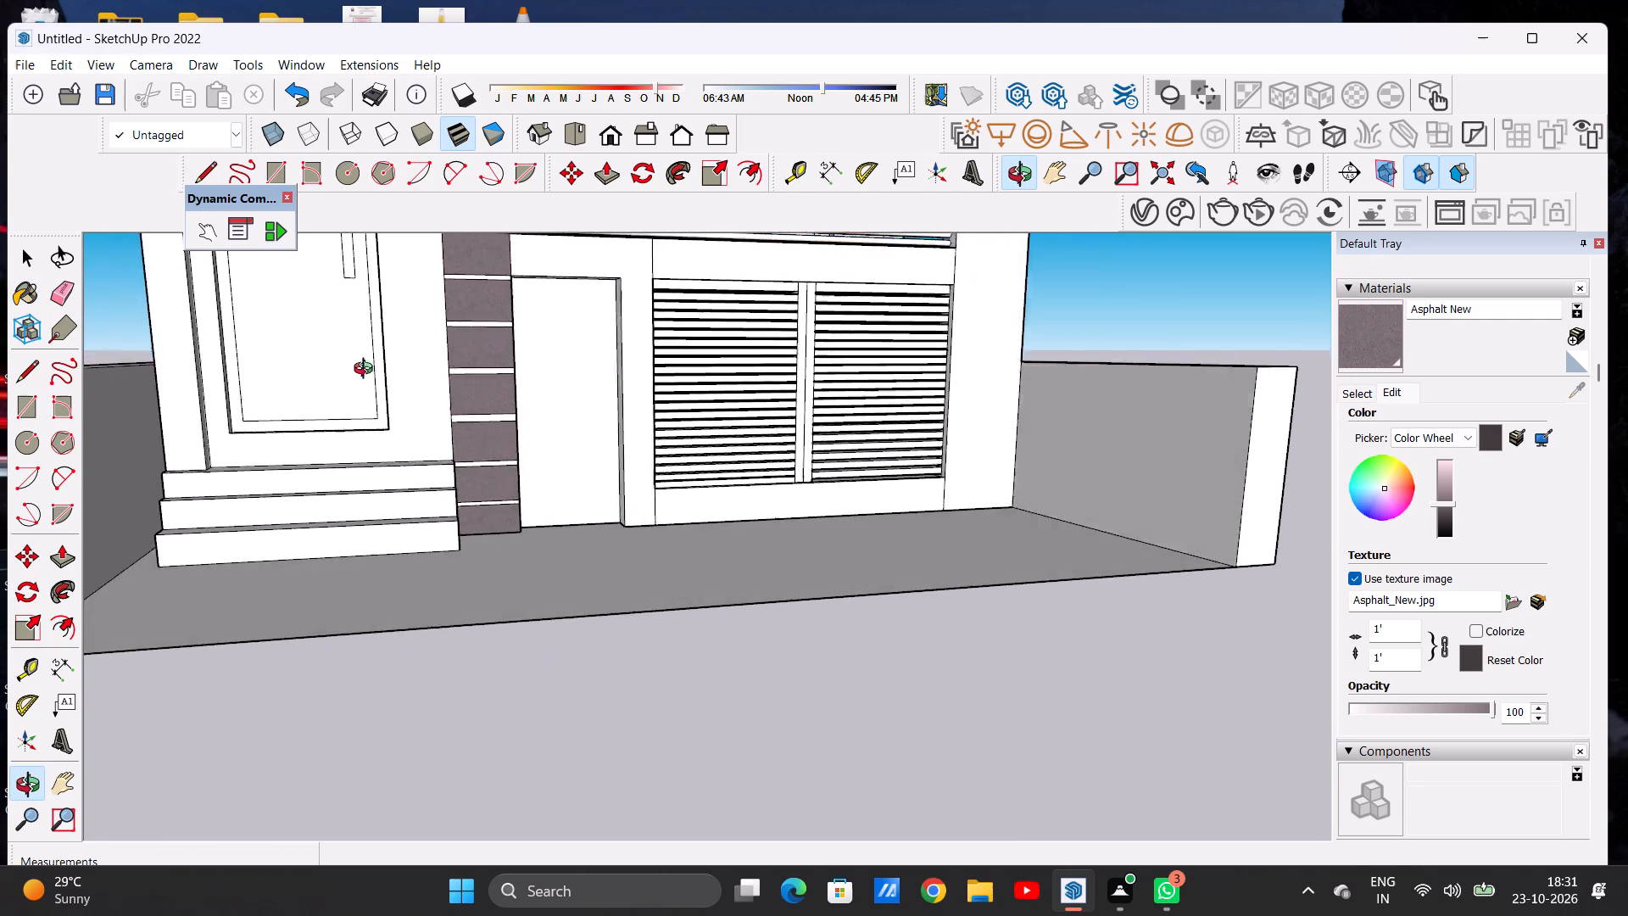
middle_click_drag(367, 371, 344, 399)
scroll(487, 447, "down", 9)
middle_click_drag(620, 474, 547, 489)
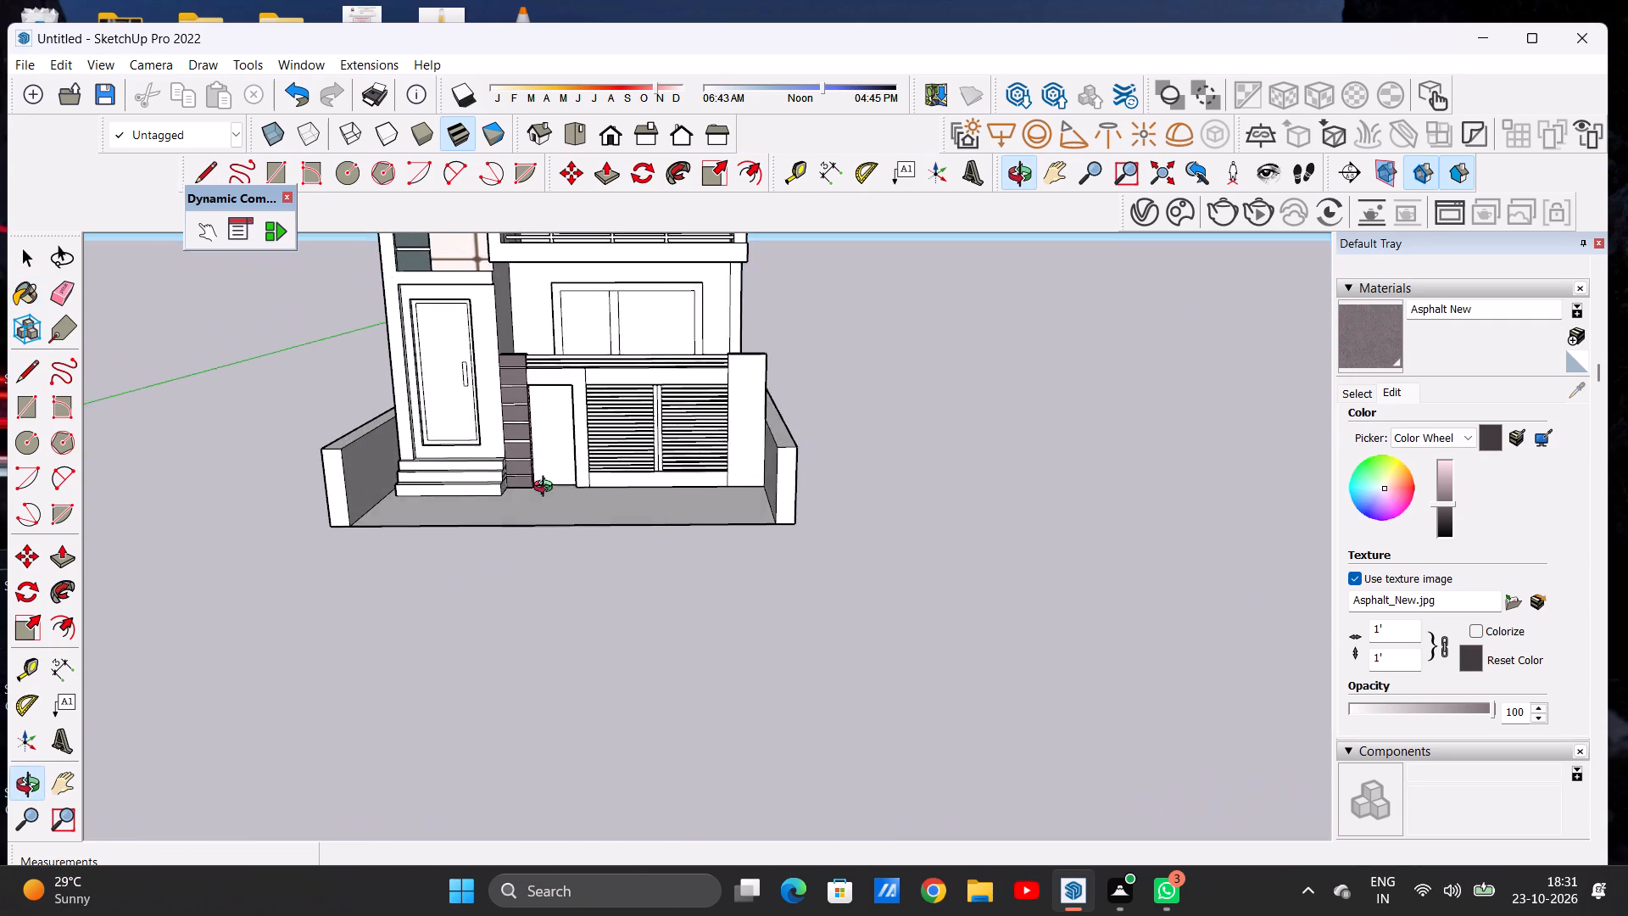
middle_click_drag(547, 489, 564, 497)
scroll(541, 399, "up", 7)
scroll(505, 572, "down", 2)
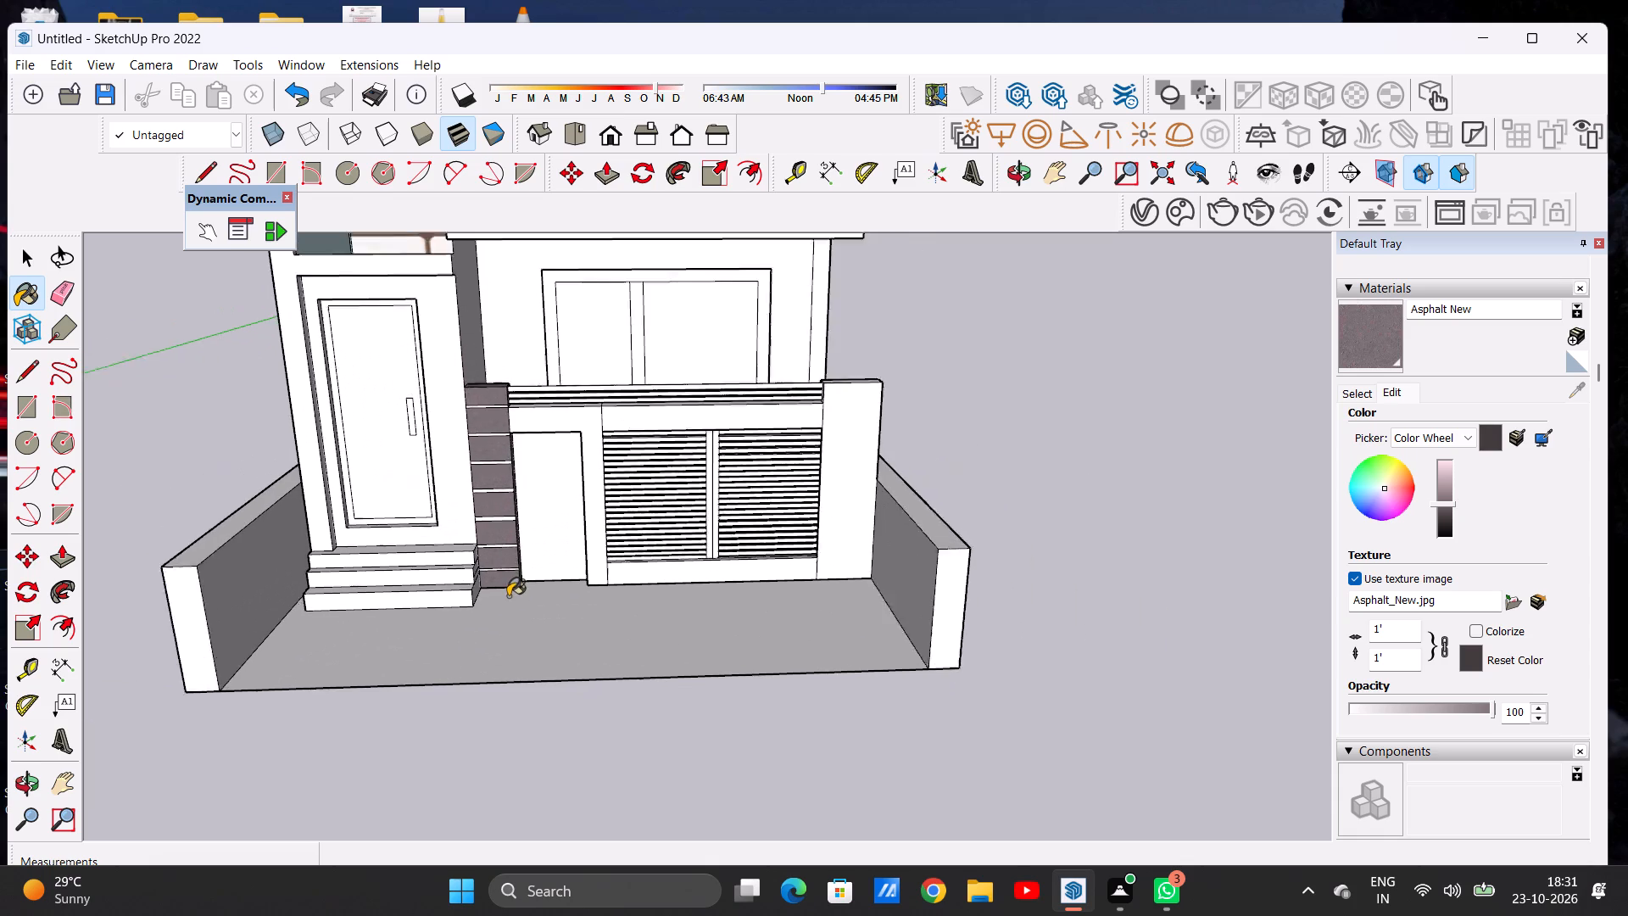
scroll(508, 596, "down", 2)
middle_click_drag(495, 589, 488, 535)
scroll(513, 447, "up", 10)
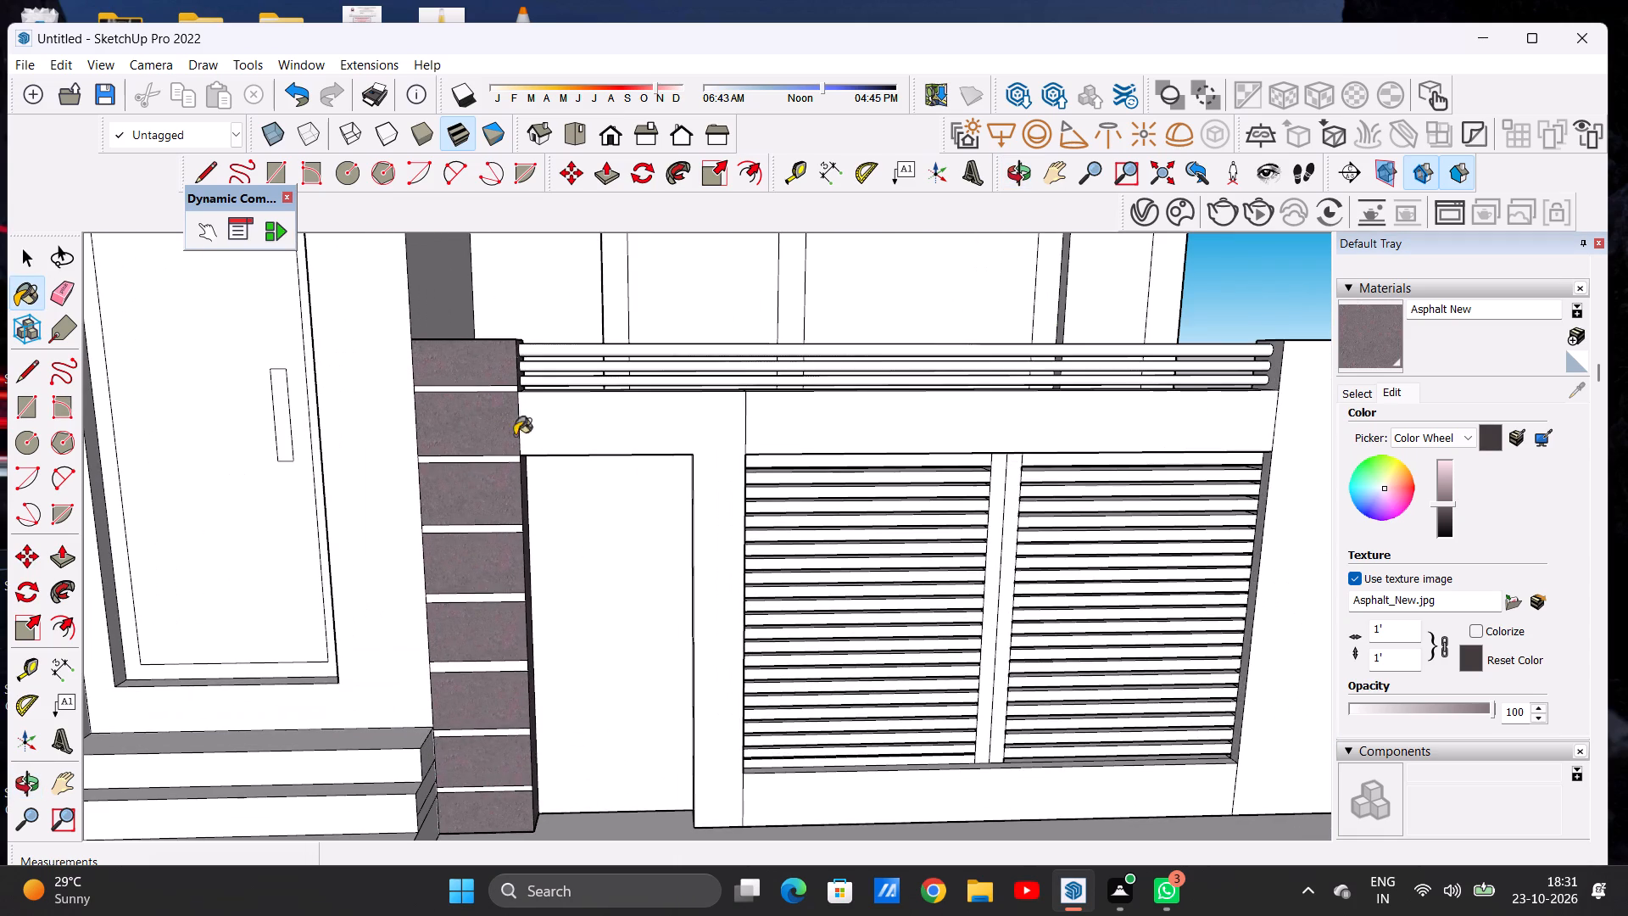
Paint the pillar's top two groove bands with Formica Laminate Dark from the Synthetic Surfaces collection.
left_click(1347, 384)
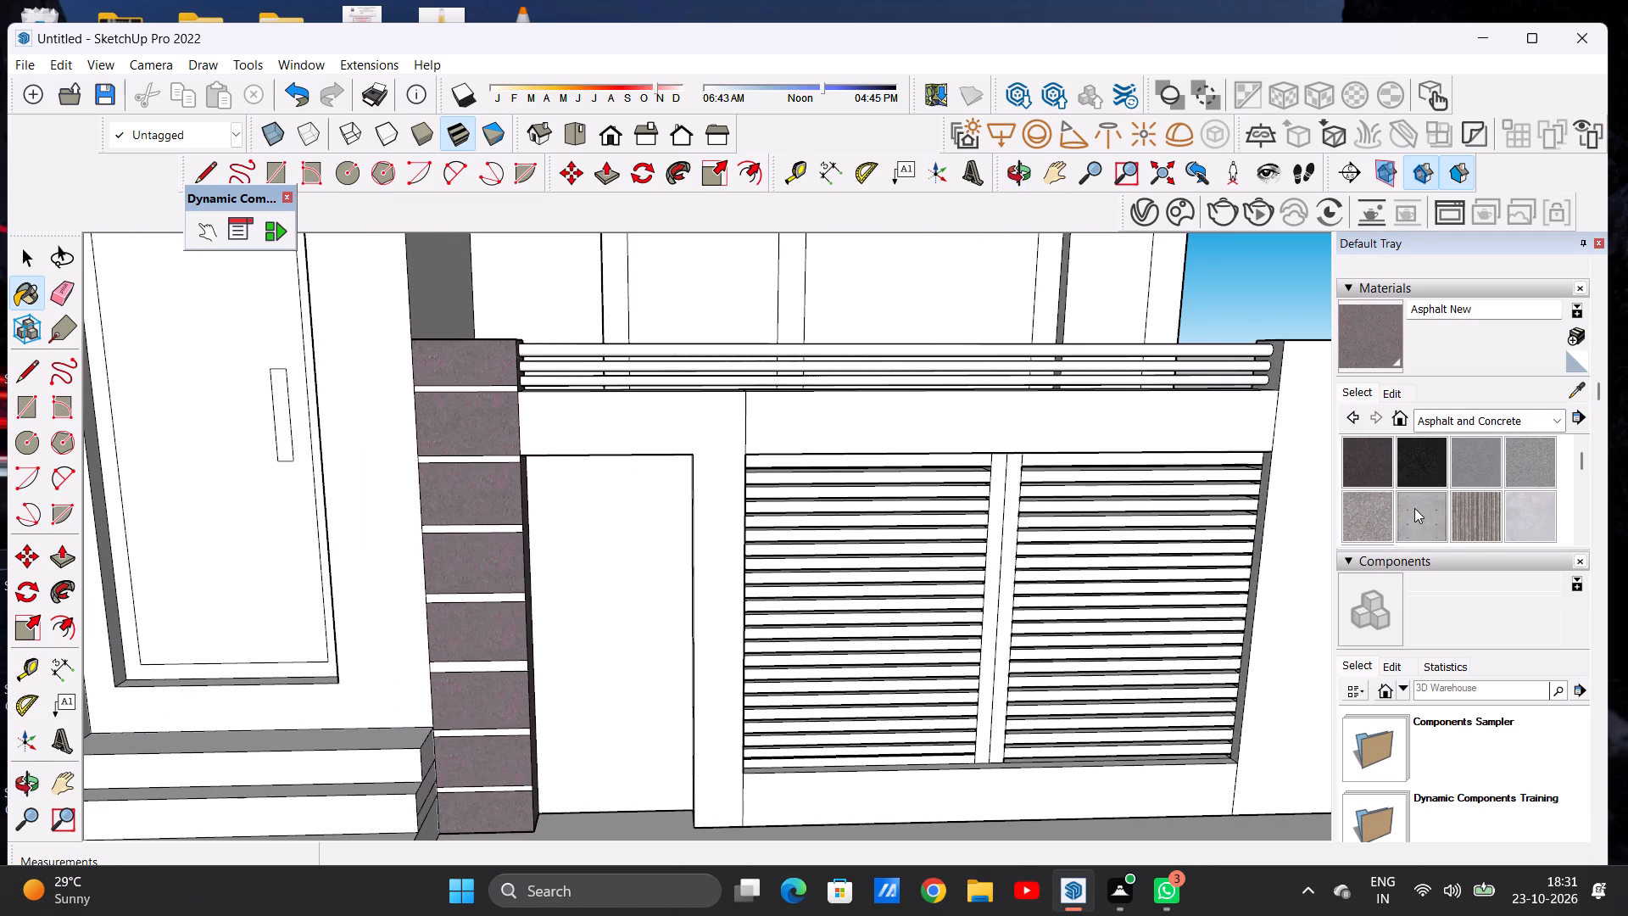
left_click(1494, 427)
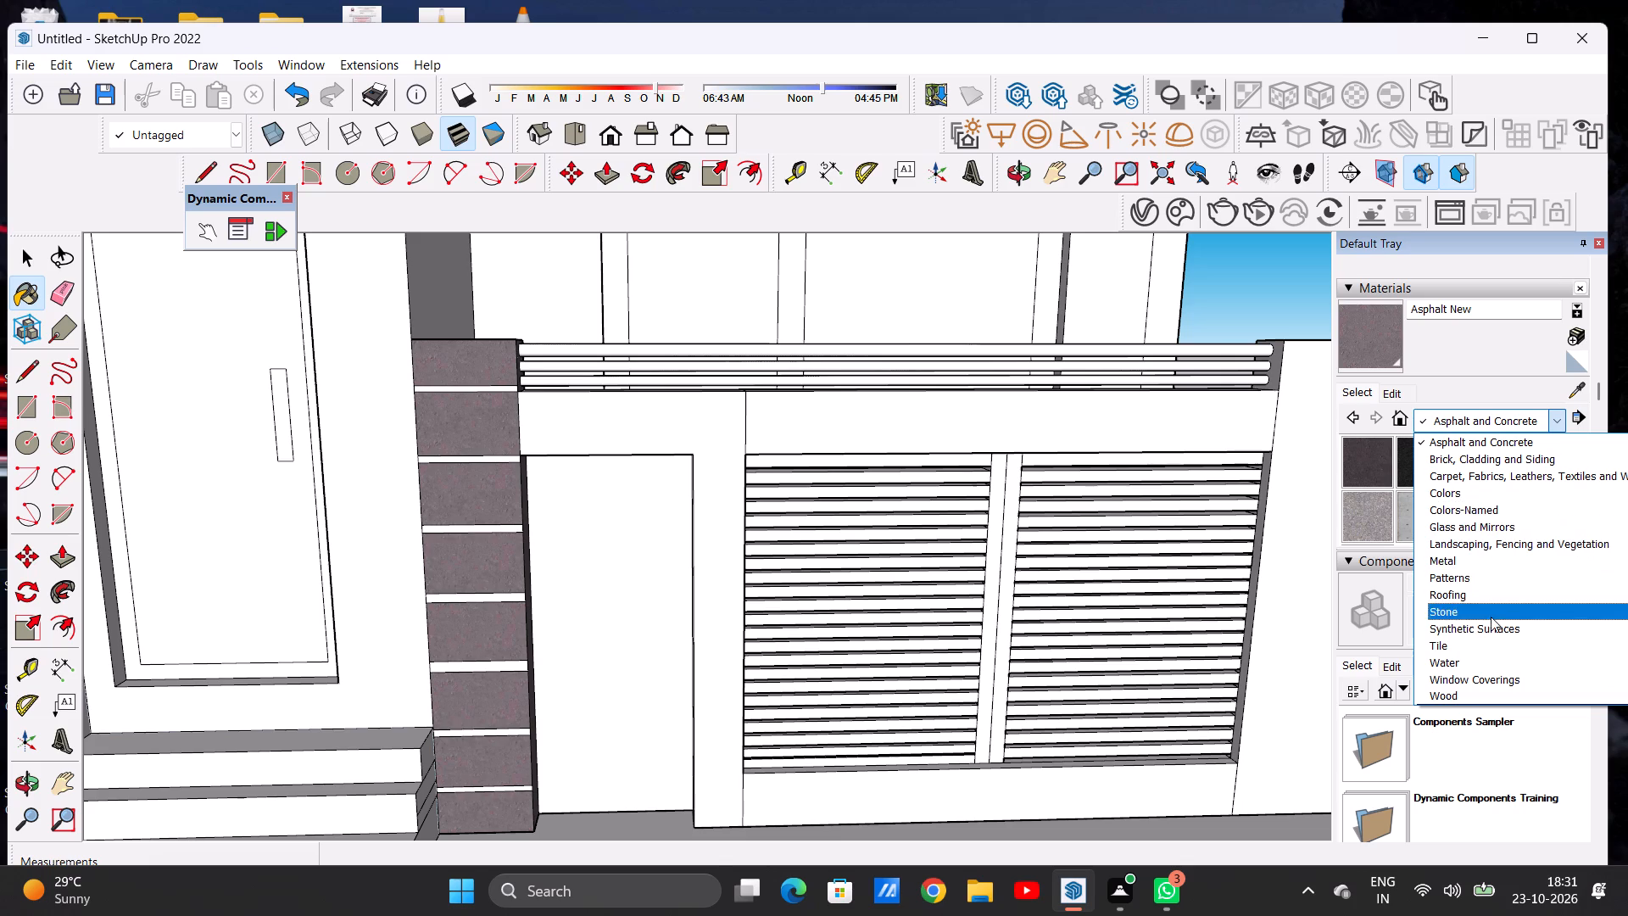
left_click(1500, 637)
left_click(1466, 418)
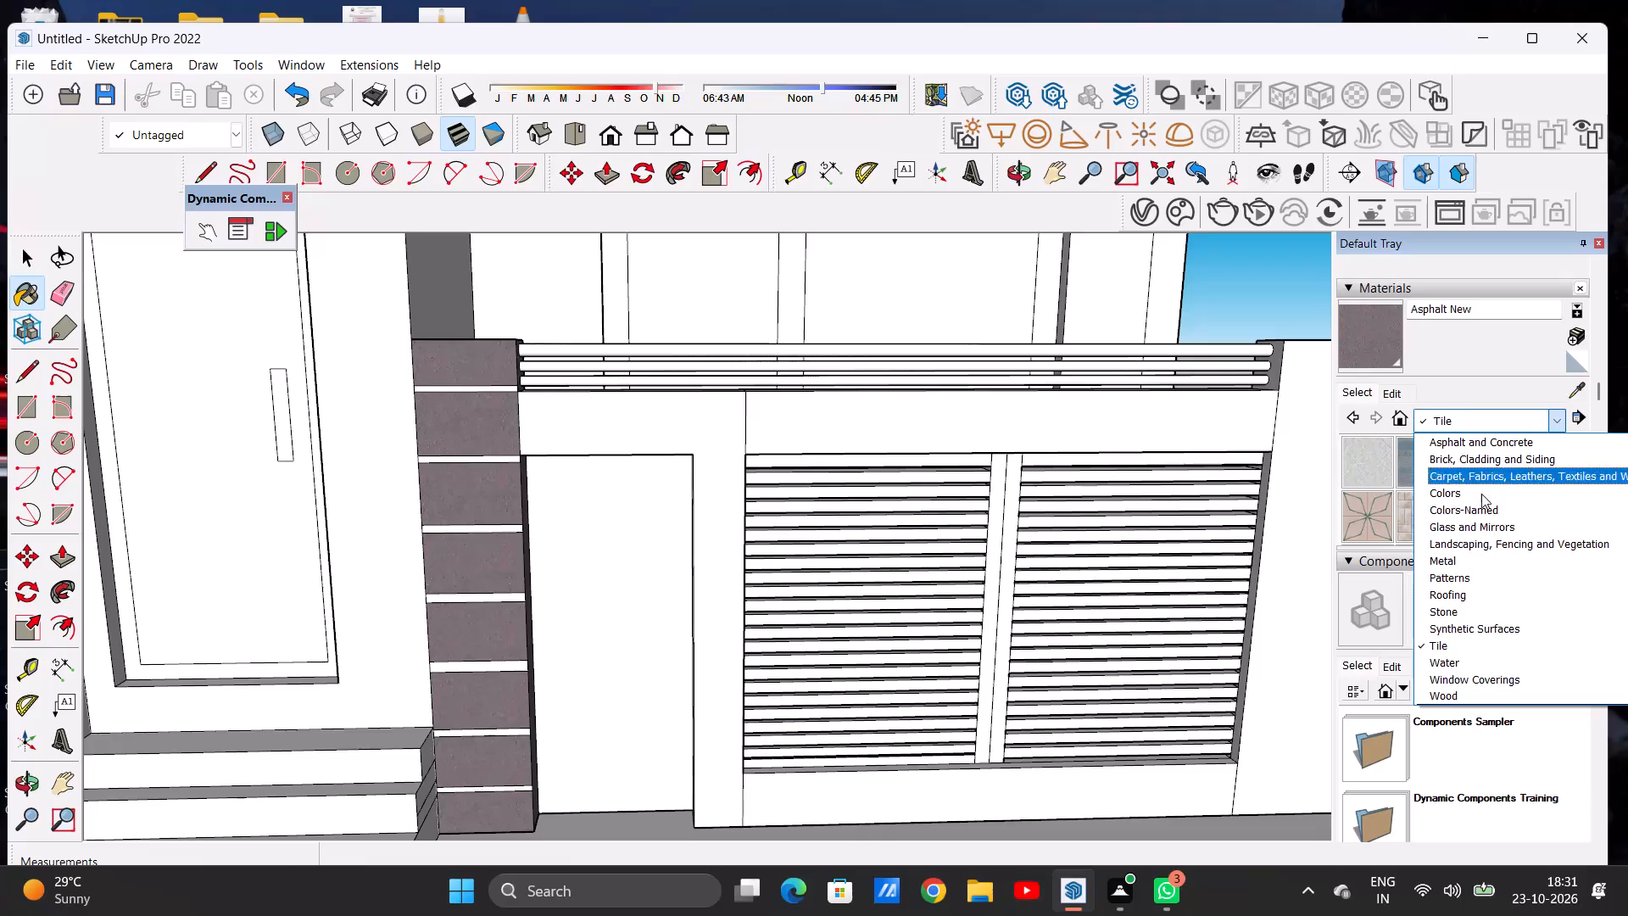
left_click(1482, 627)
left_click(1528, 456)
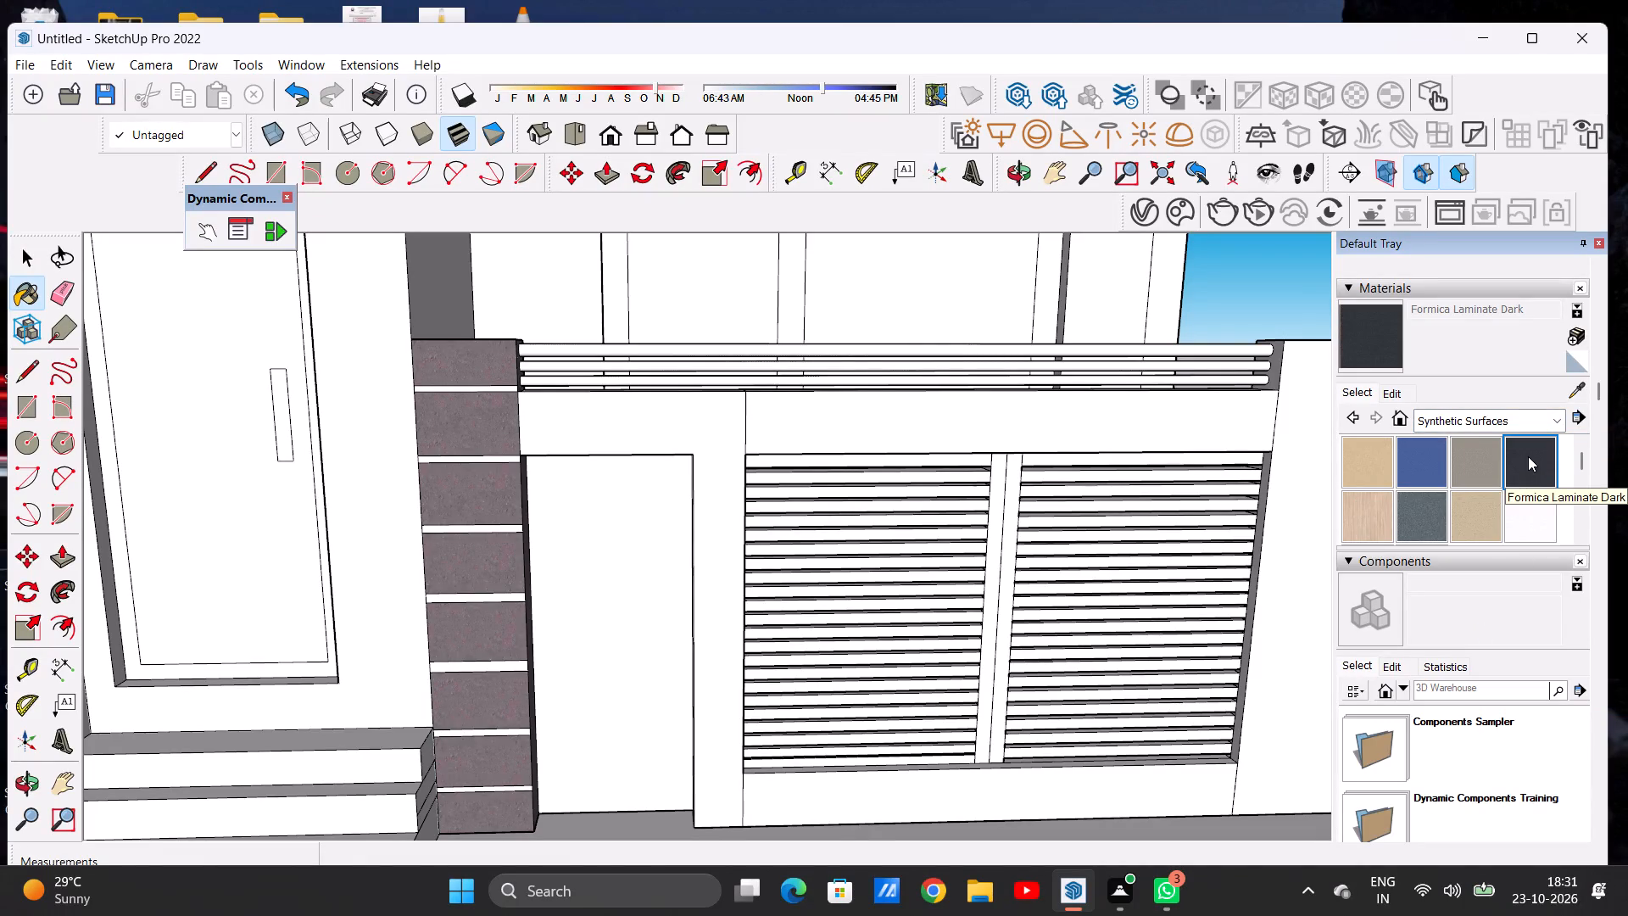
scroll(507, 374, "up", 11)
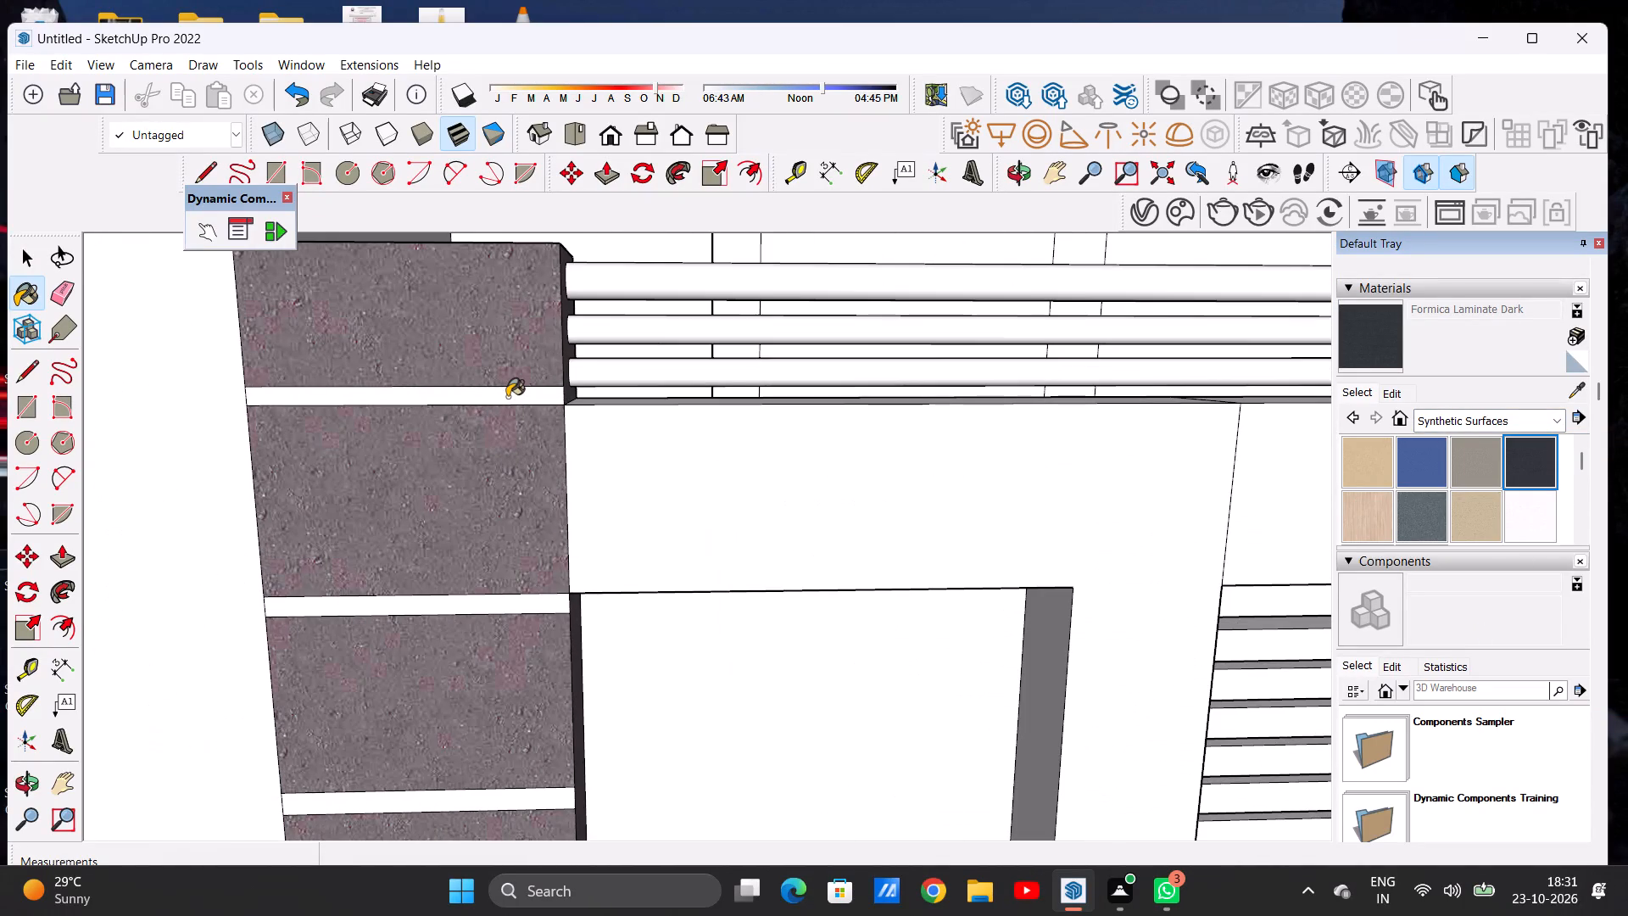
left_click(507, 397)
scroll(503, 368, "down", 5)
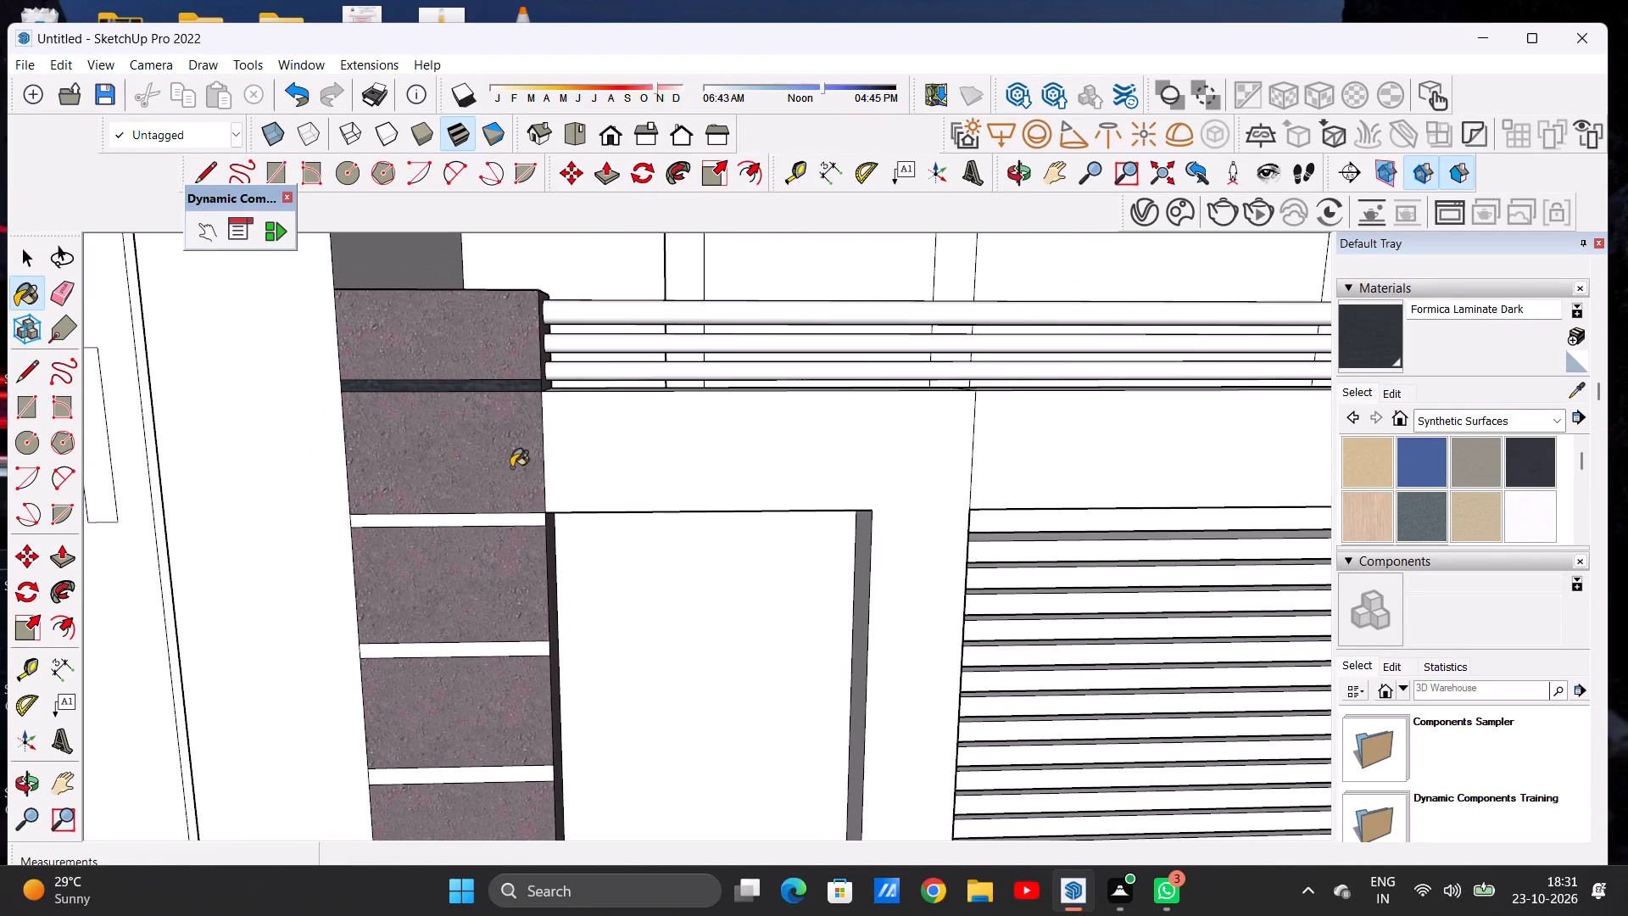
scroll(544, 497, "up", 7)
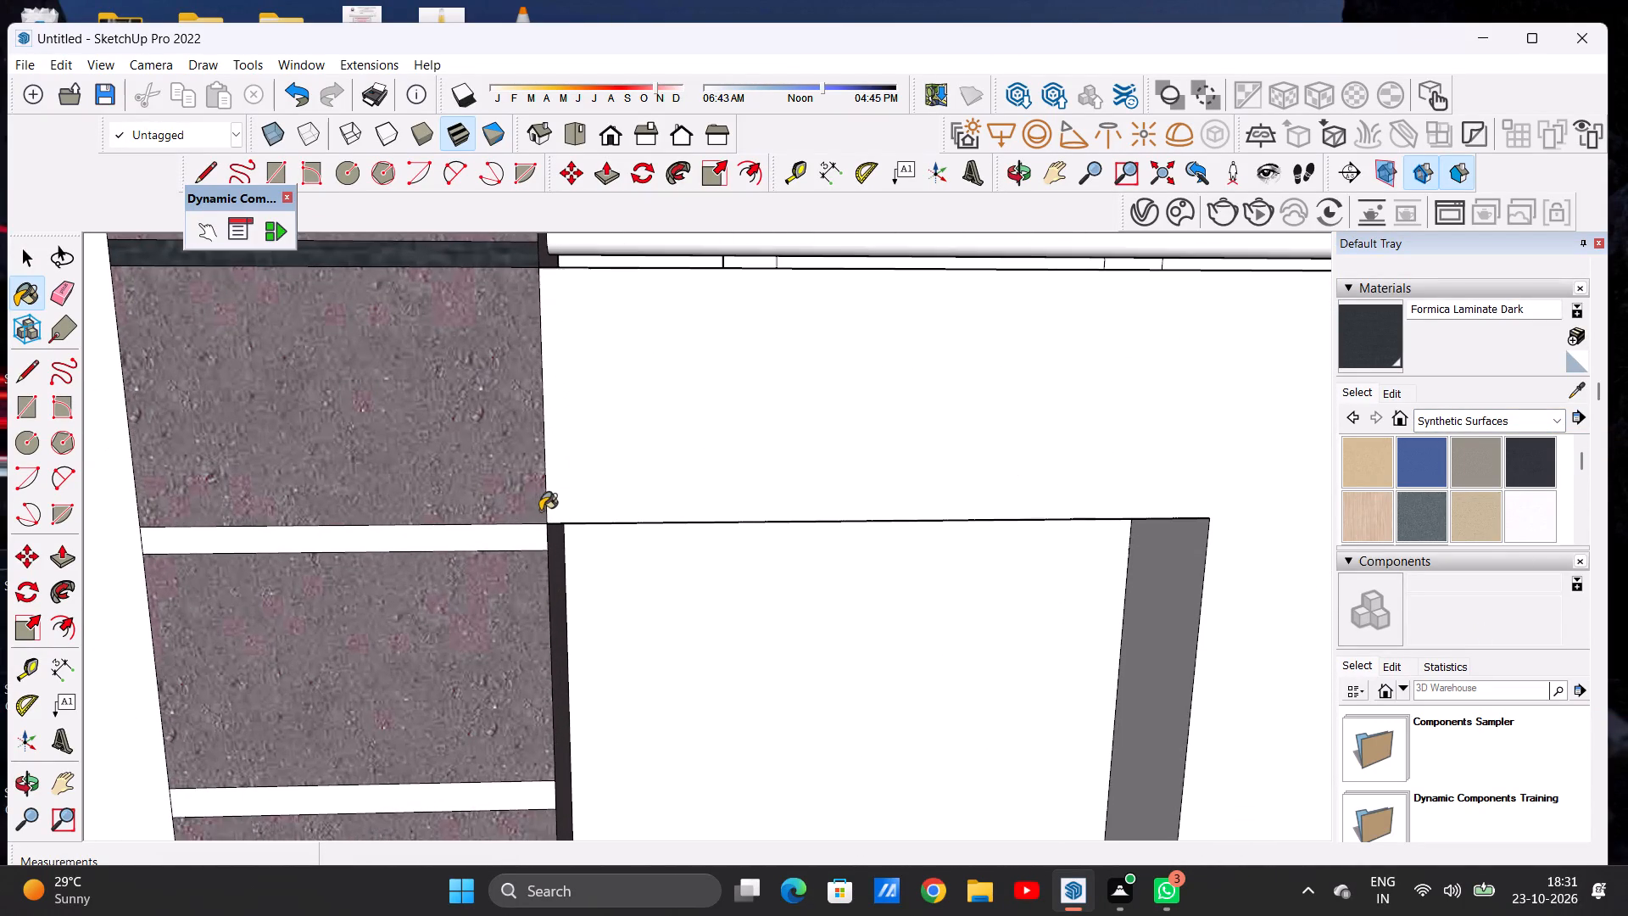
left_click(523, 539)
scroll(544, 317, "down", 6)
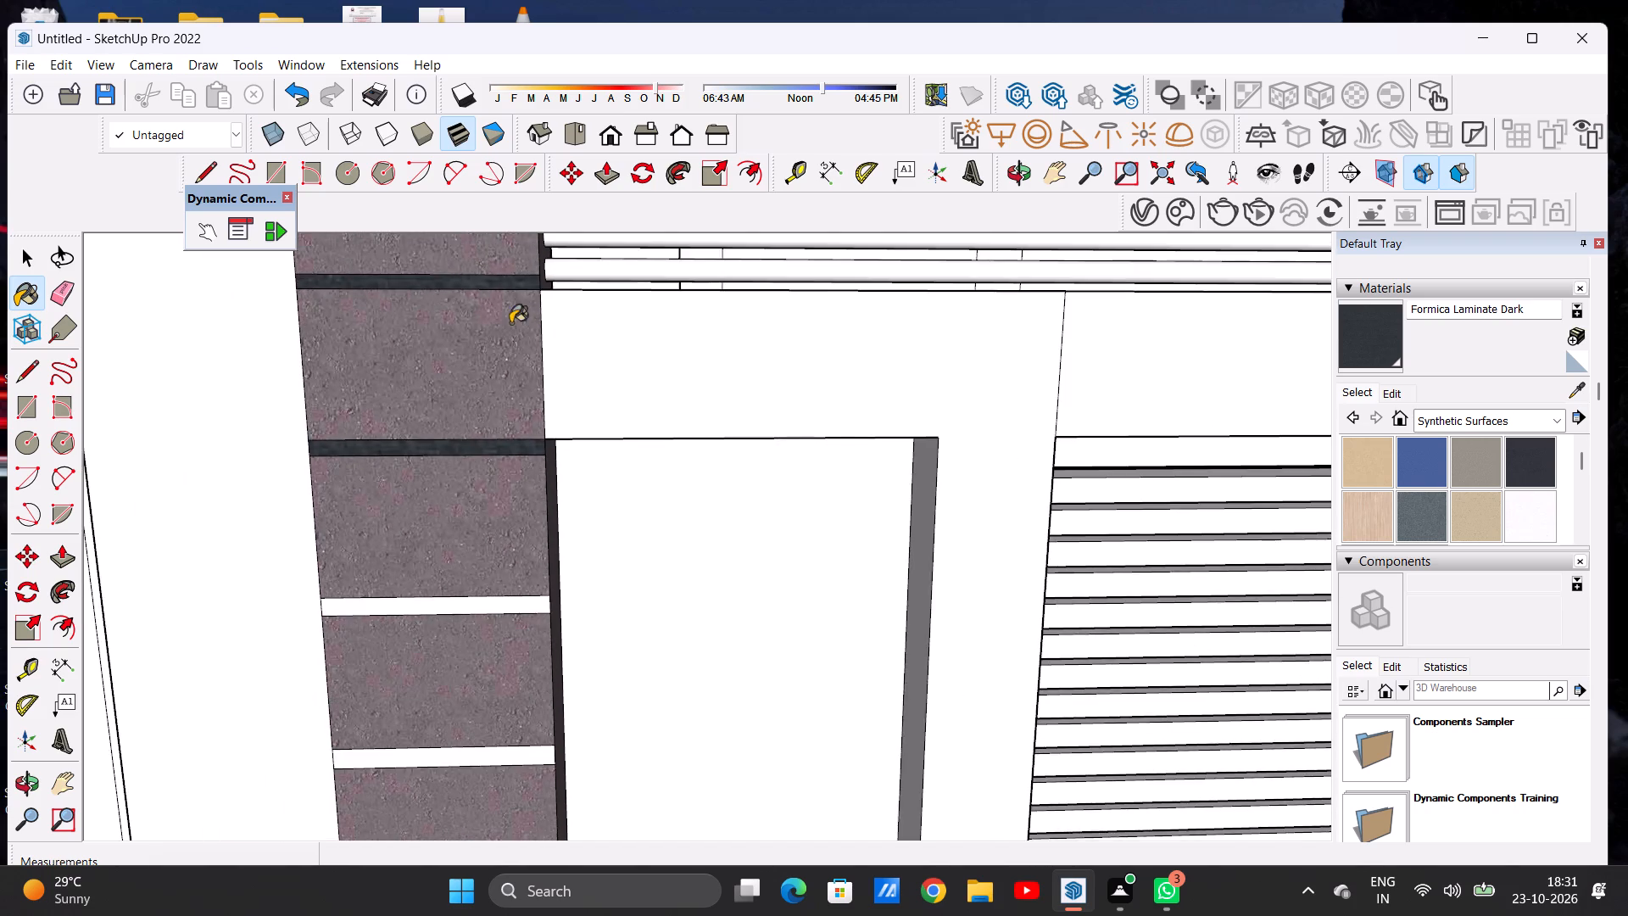
Repaint the pillar's top two groove bands with Formica Speckled Grey from the Synthetic Surfaces collection.
scroll(478, 318, "down", 7)
scroll(431, 462, "down", 6)
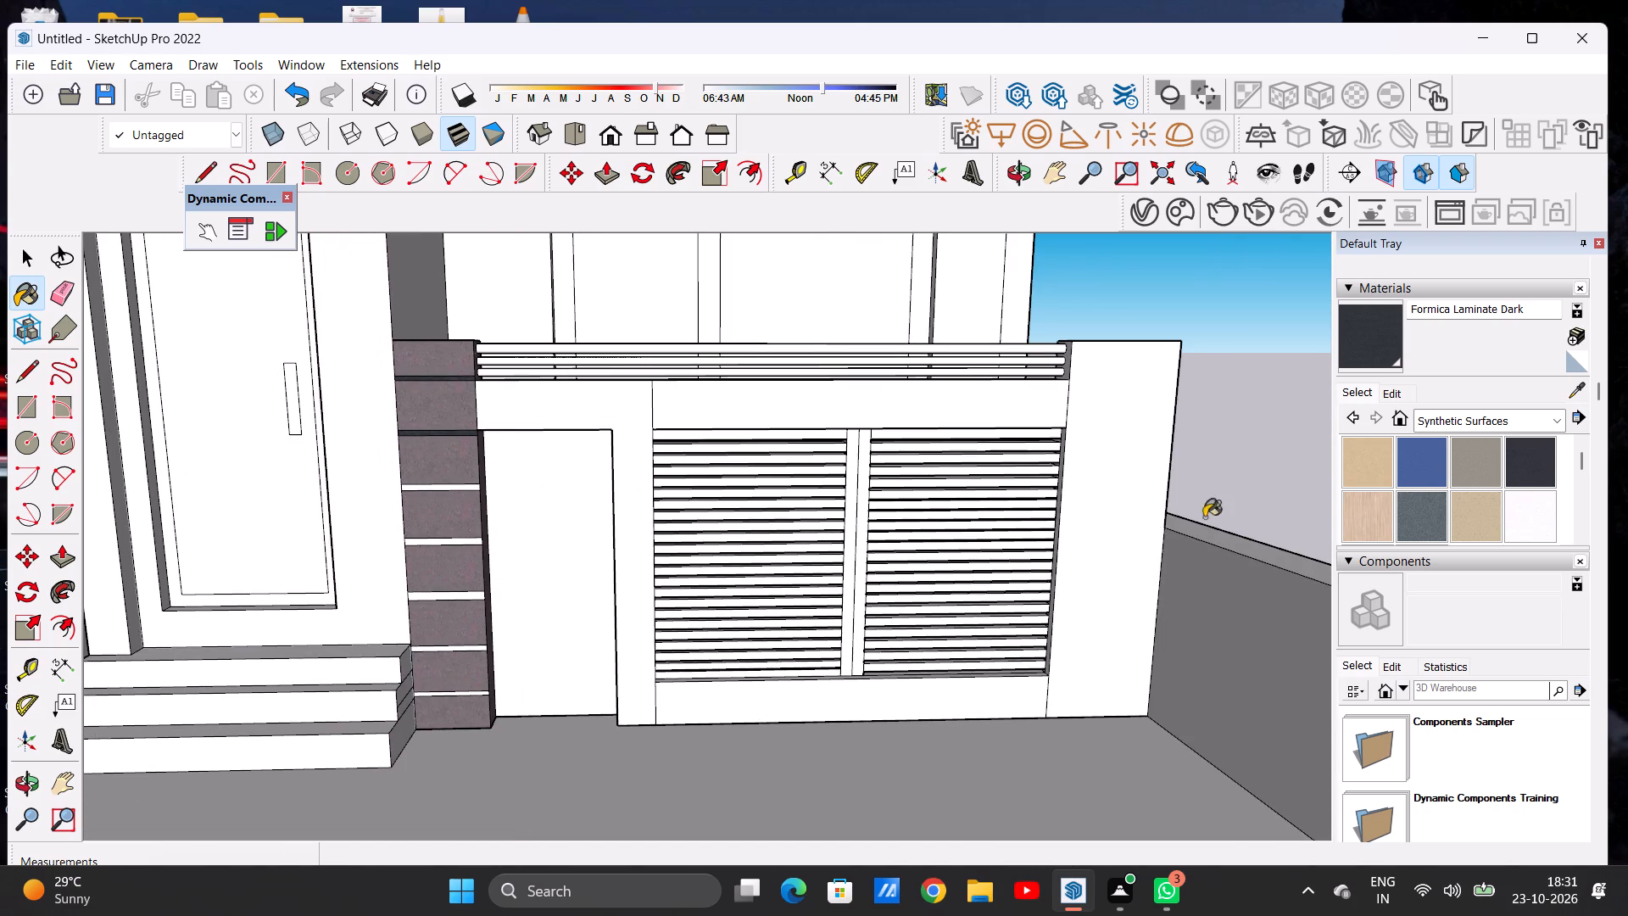
left_click(1420, 520)
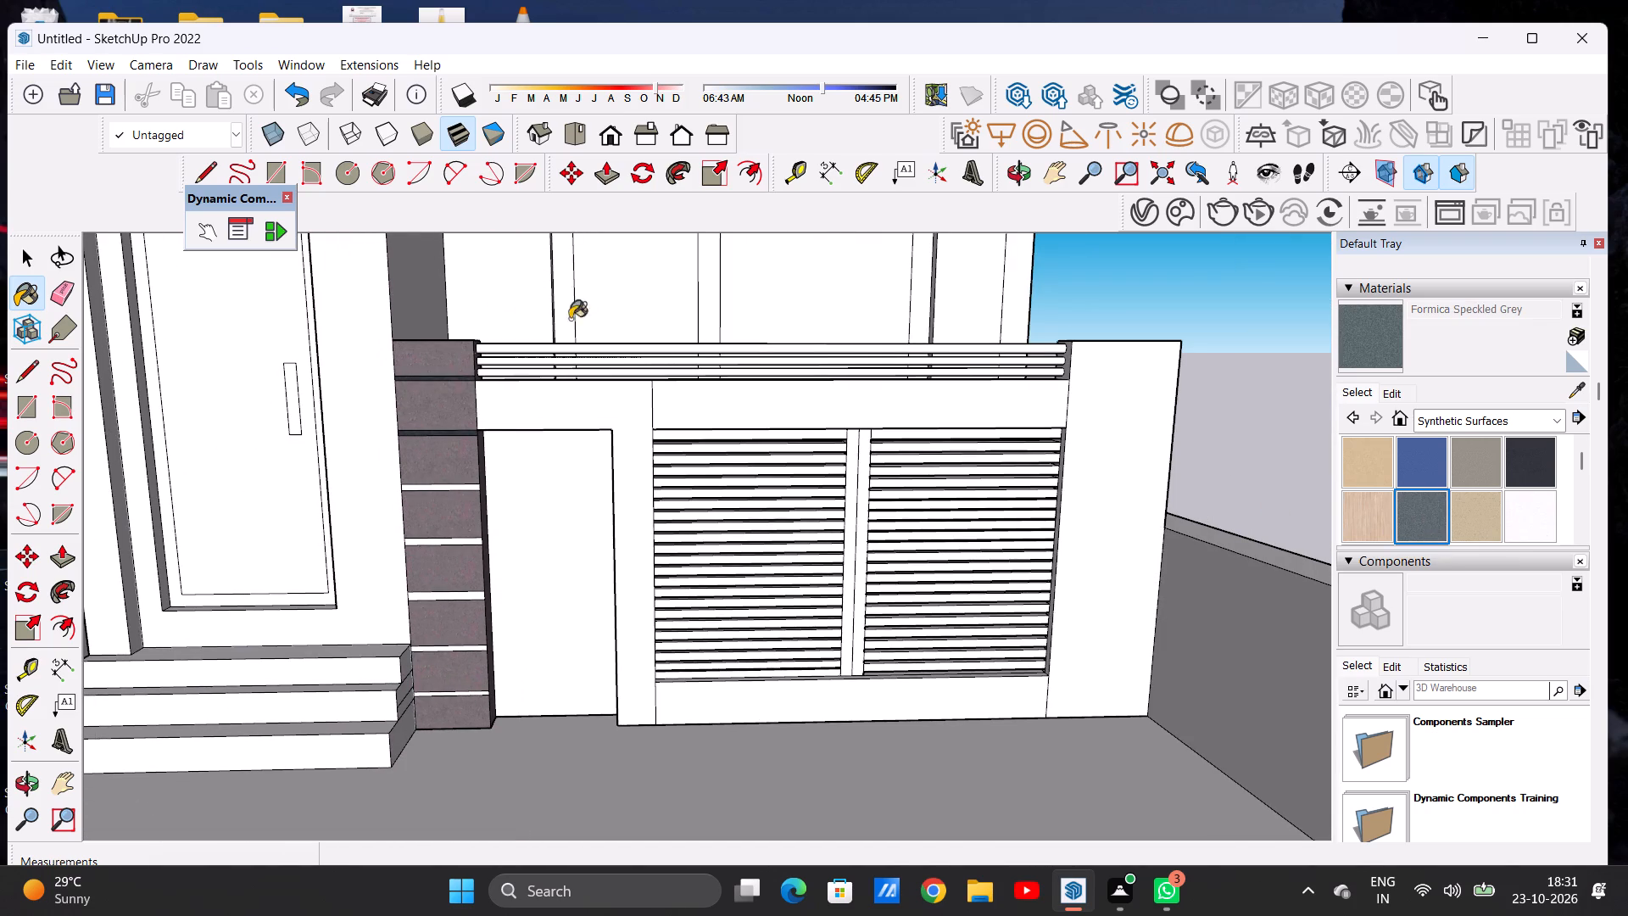
scroll(433, 373, "up", 16)
left_click(449, 388)
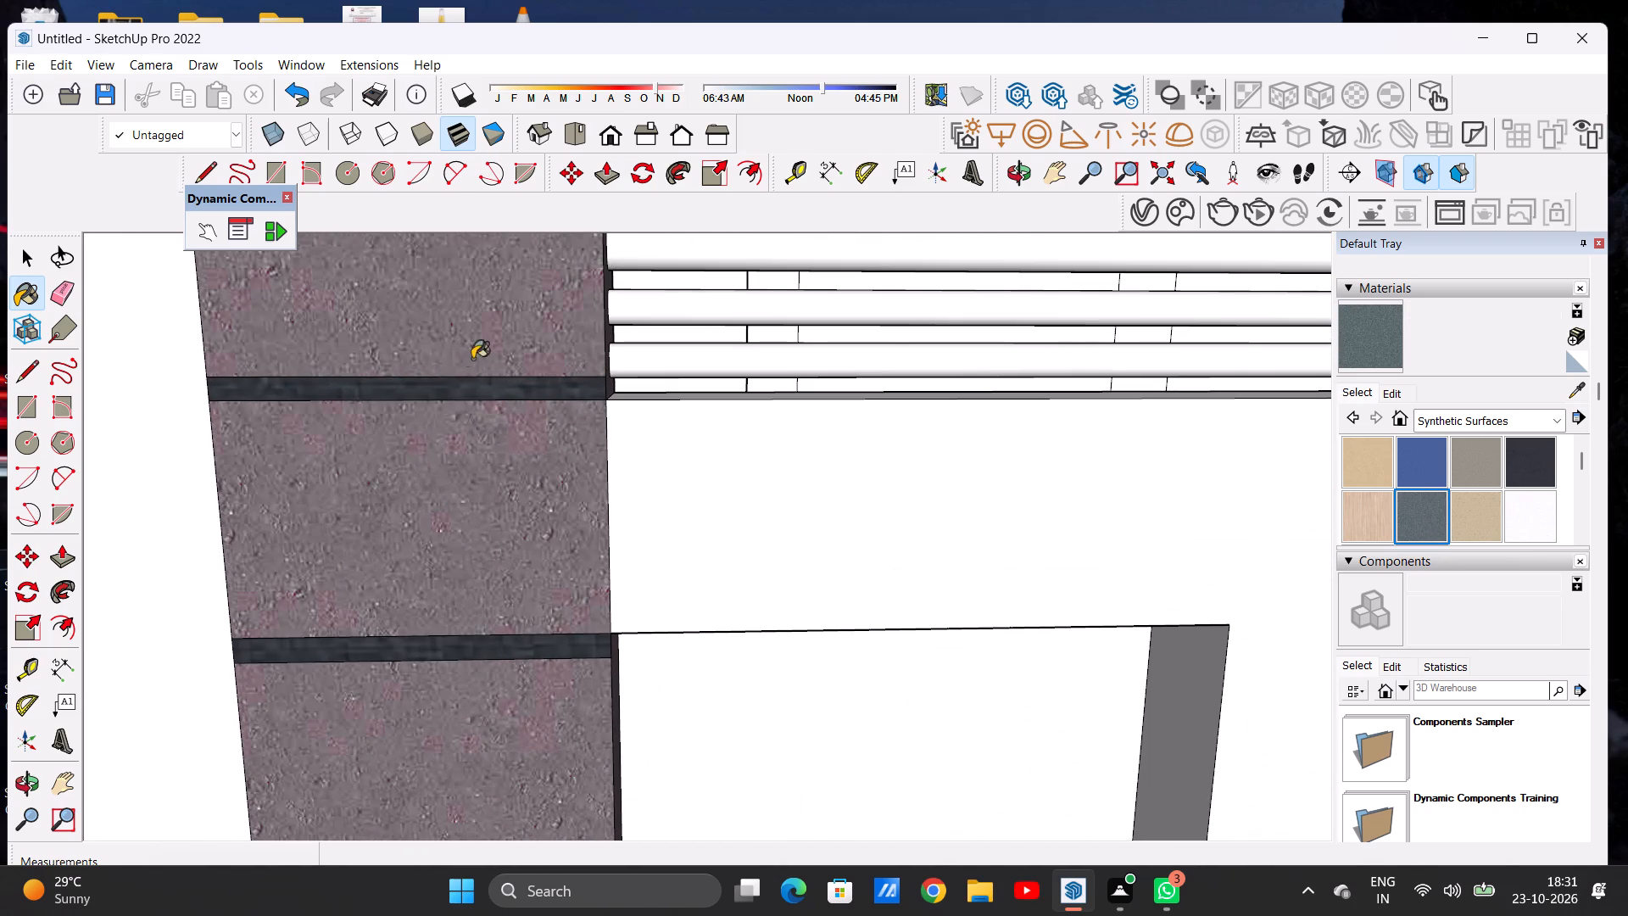
left_click(462, 650)
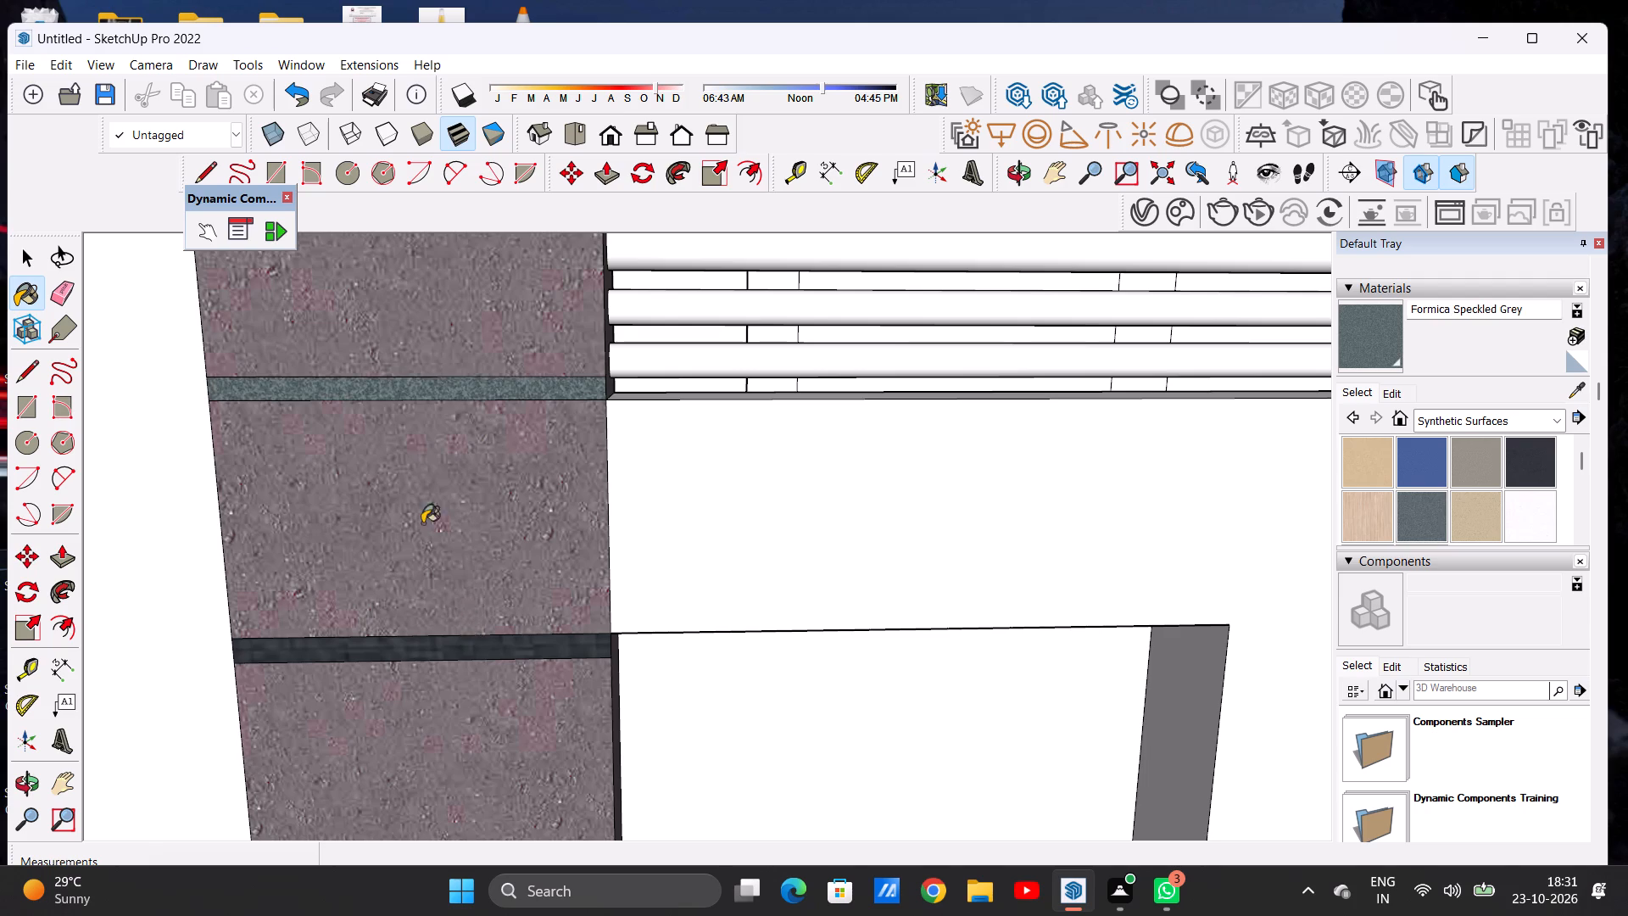
Paint the five remaining groove bands down the pillar's front with Formica Speckled Grey.
scroll(393, 428, "down", 13)
scroll(457, 405, "down", 4)
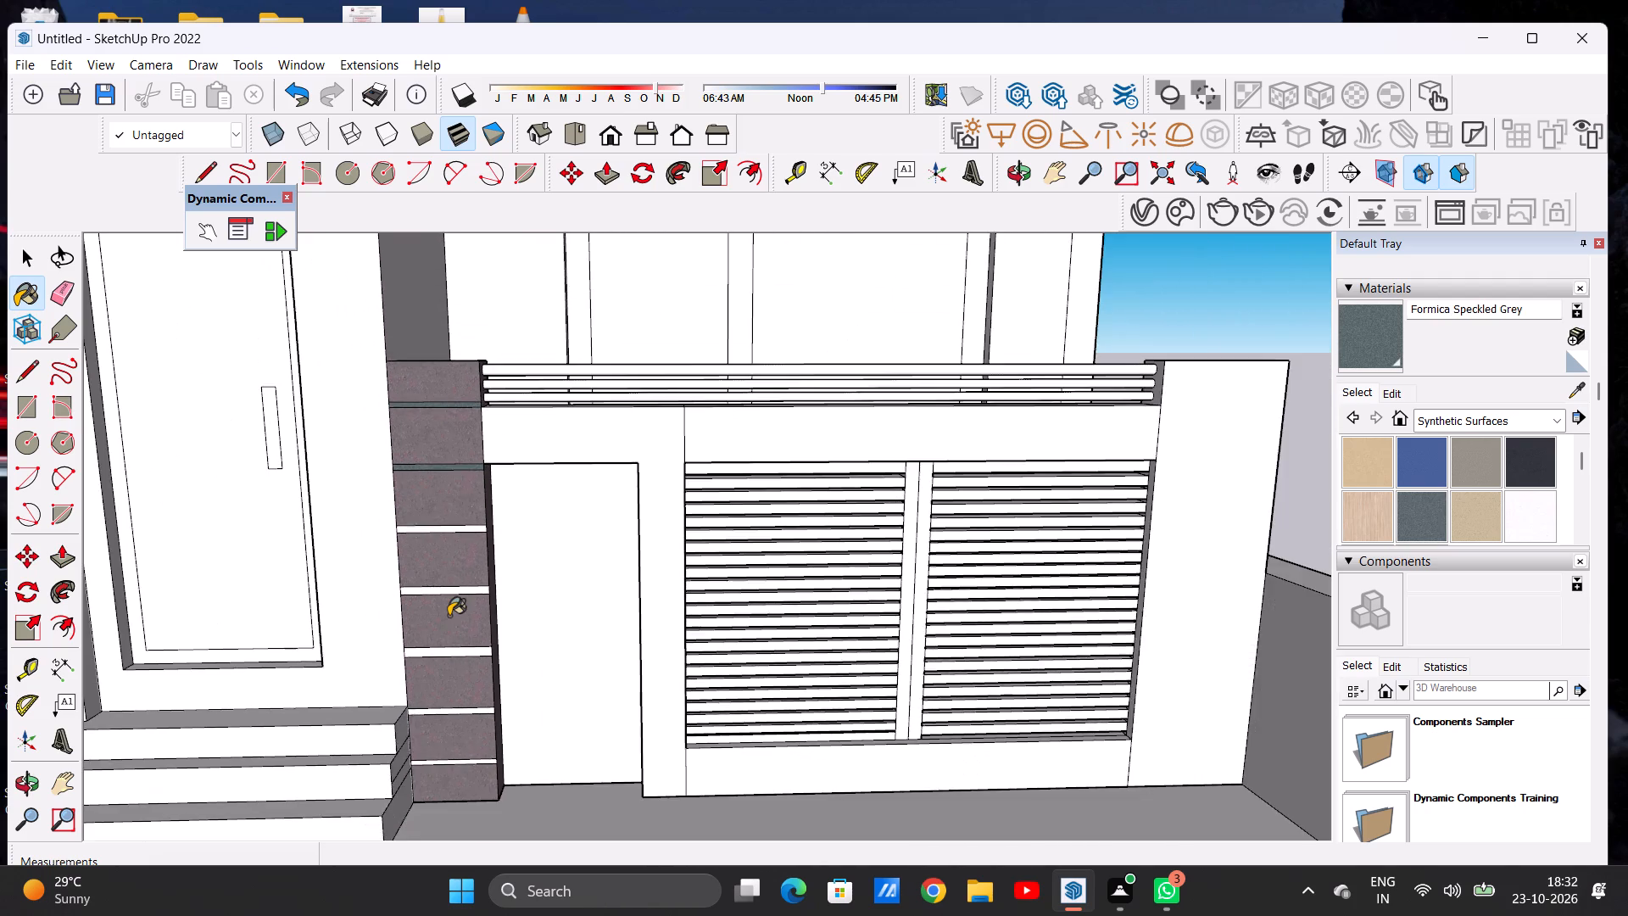
scroll(449, 616, "up", 9)
scroll(489, 409, "up", 1)
scroll(489, 409, "down", 1)
scroll(489, 409, "up", 4)
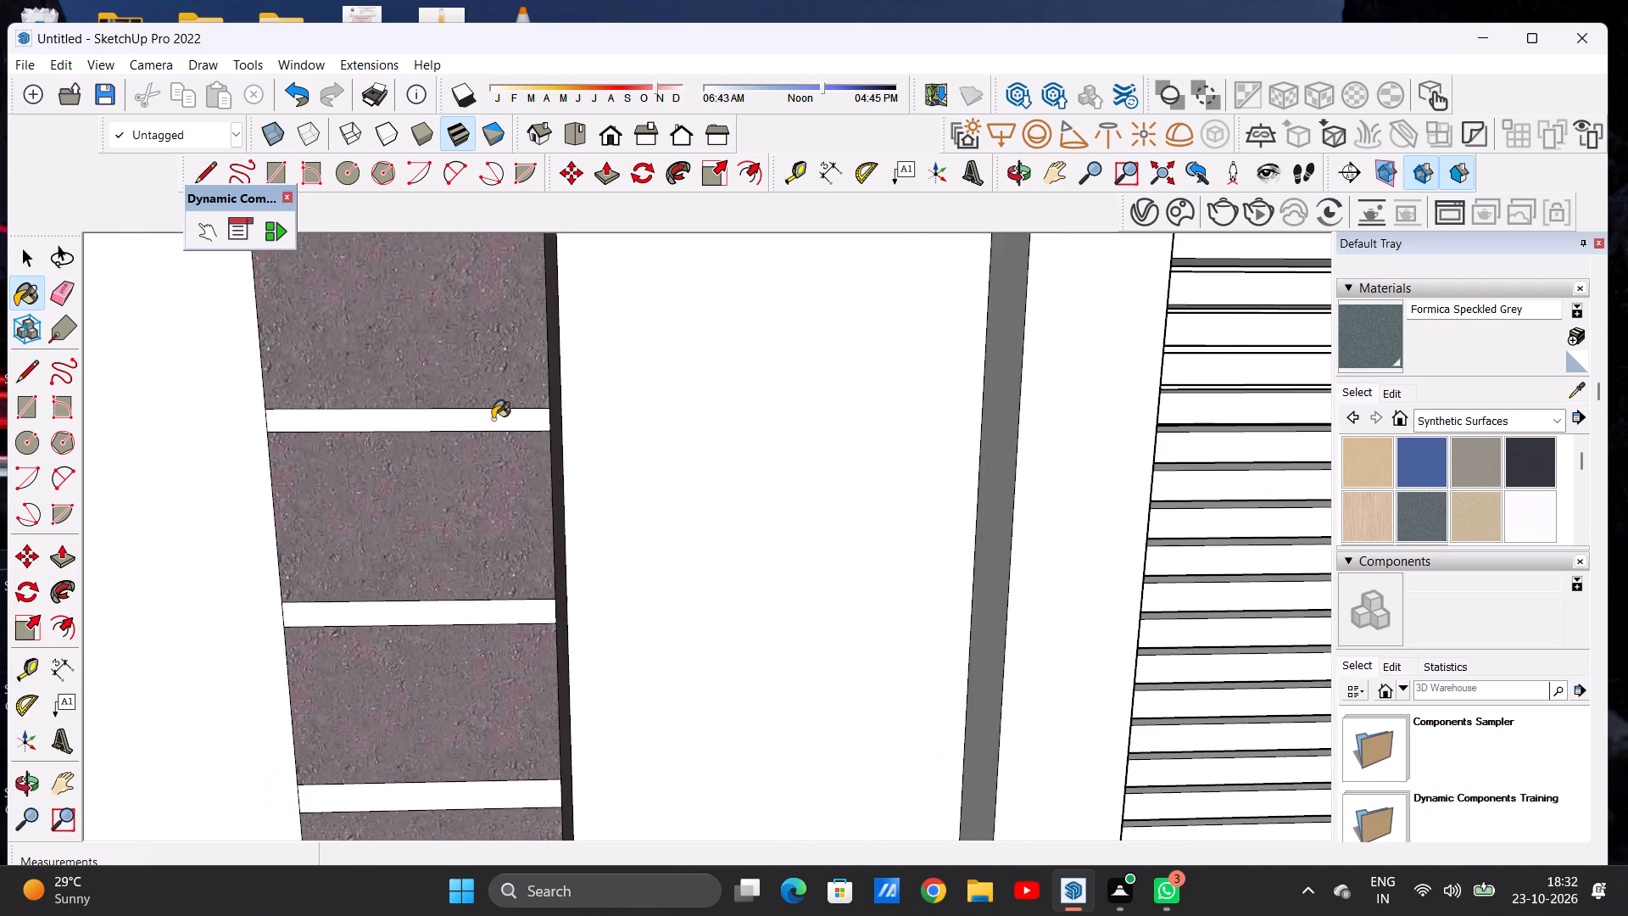
left_click(493, 419)
left_click(474, 640)
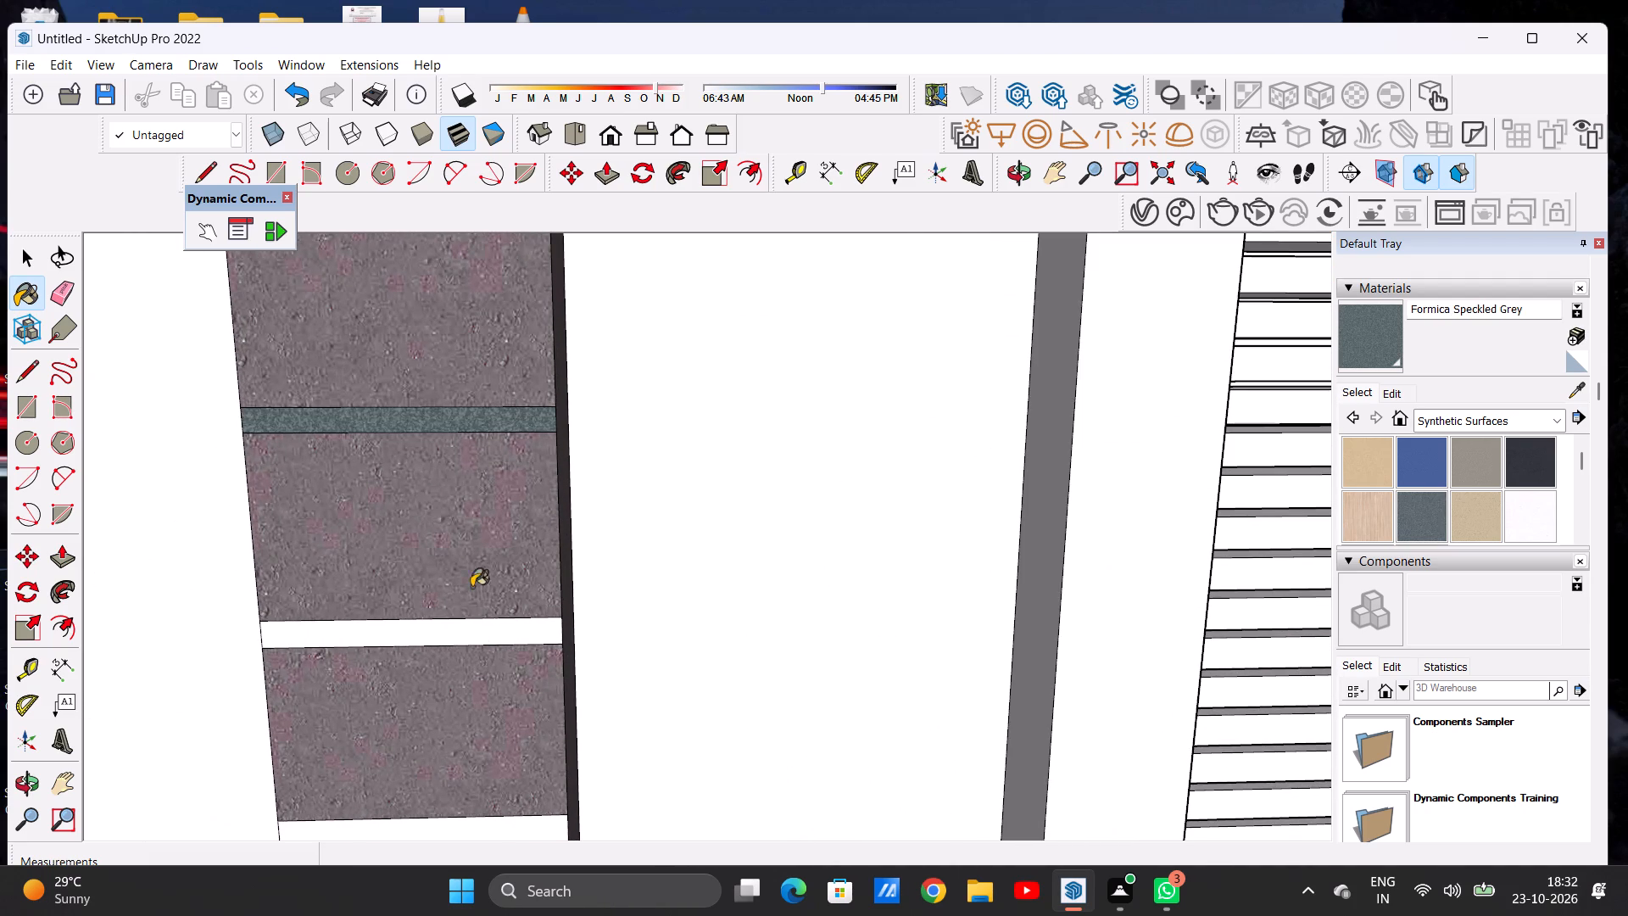
scroll(474, 518, "down", 7)
scroll(503, 707, "up", 7)
left_click(503, 704)
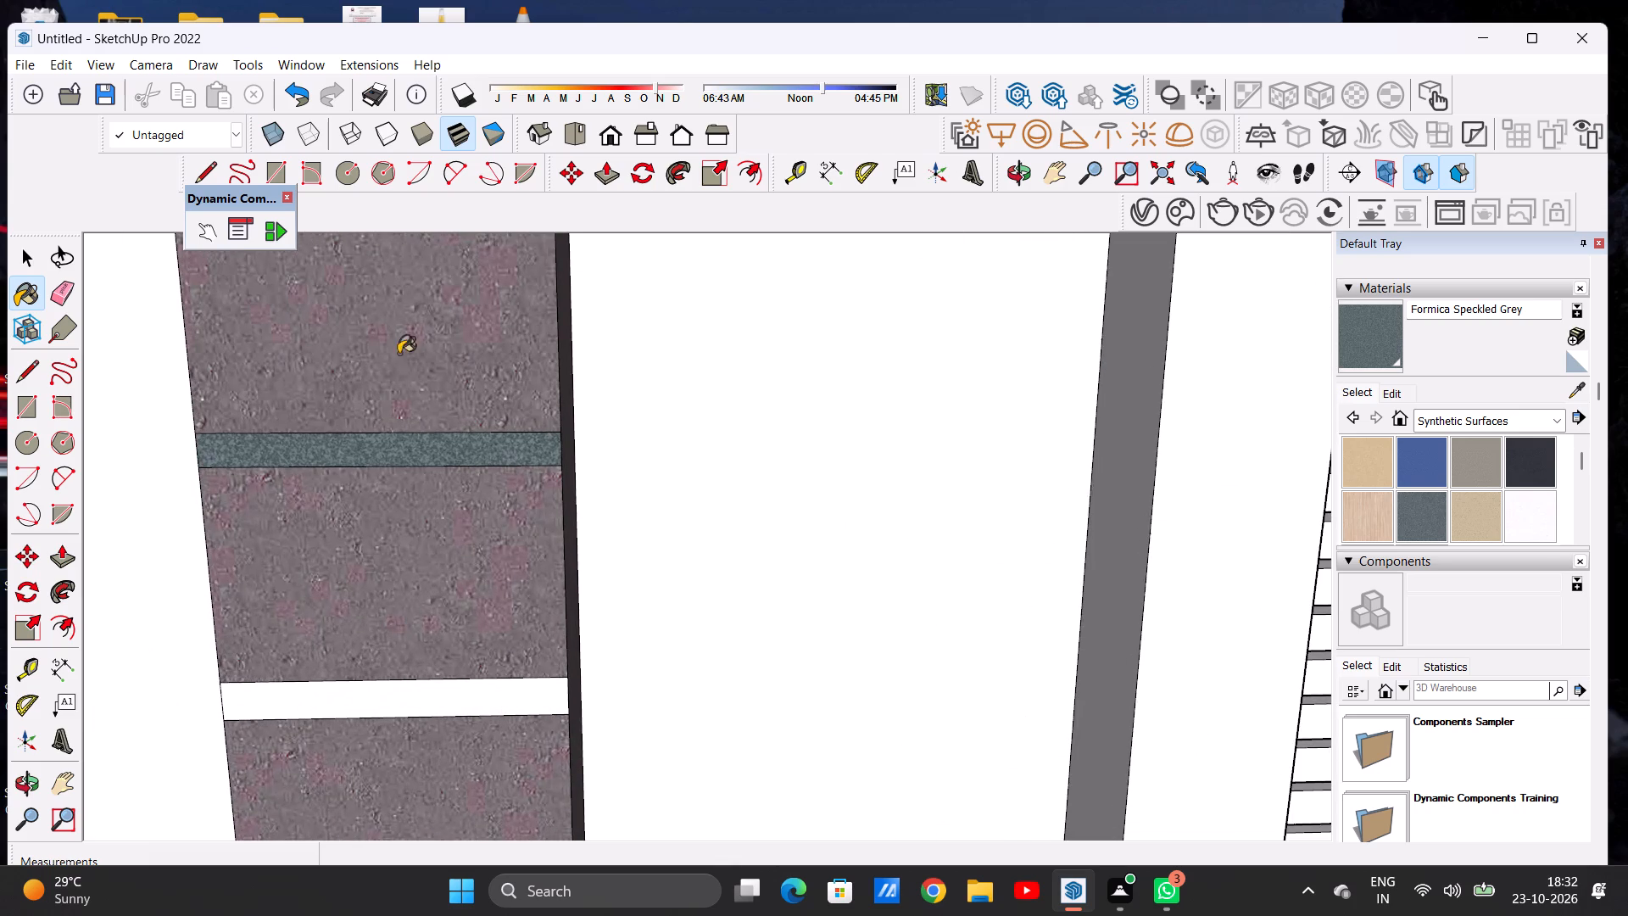
scroll(404, 327, "down", 8)
scroll(454, 735, "up", 8)
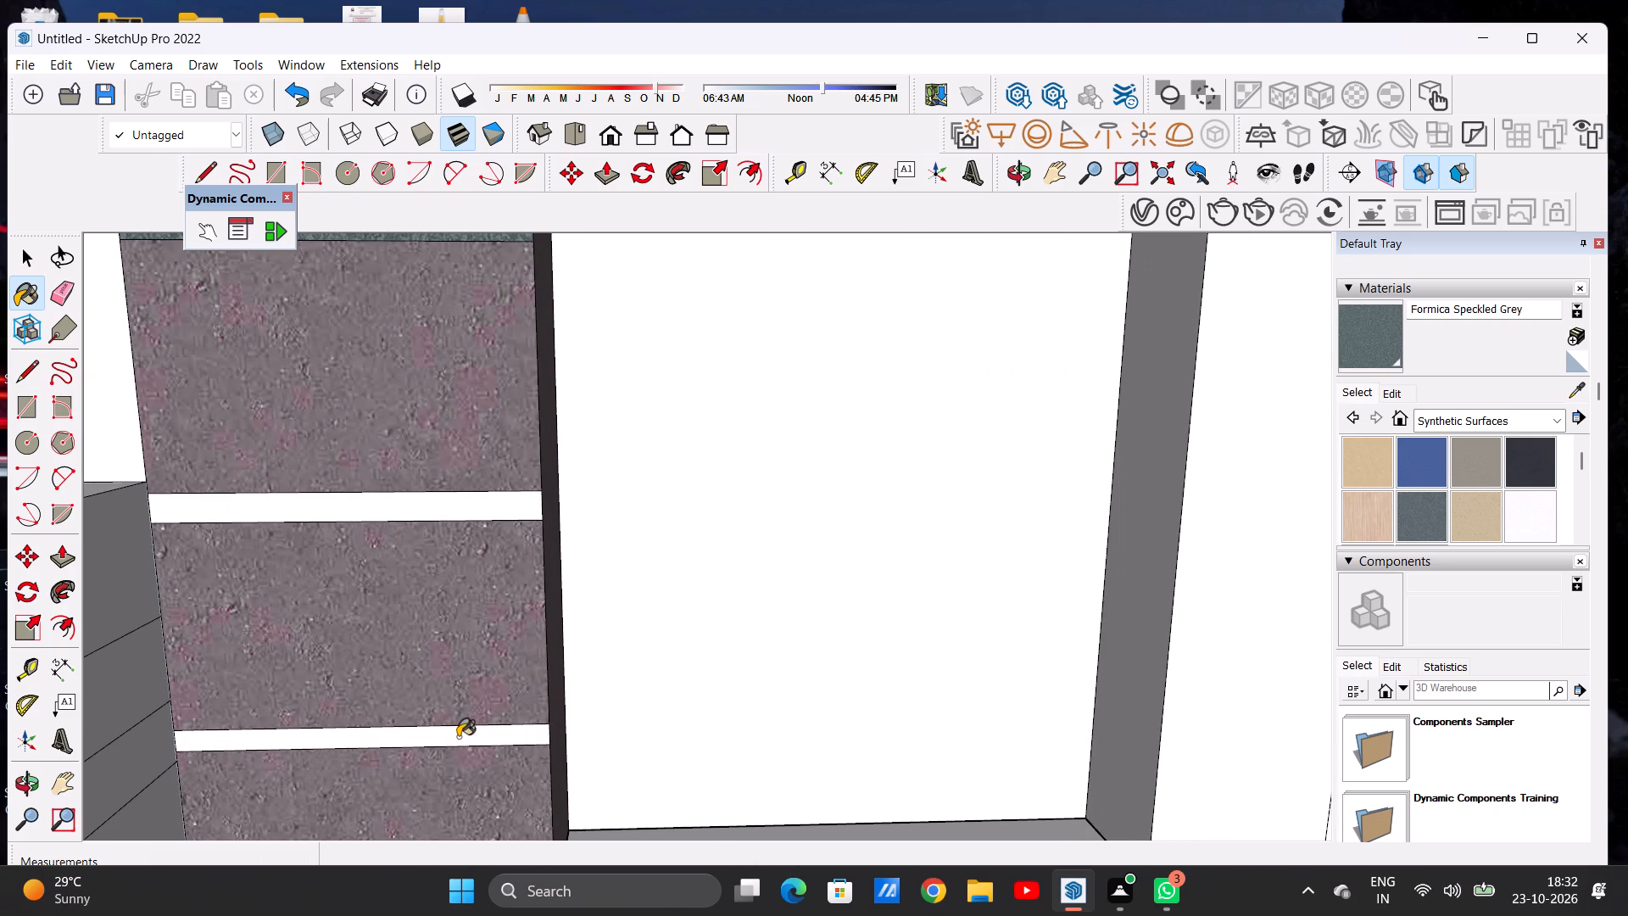
left_click(458, 737)
left_click(493, 514)
scroll(410, 517, "down", 4)
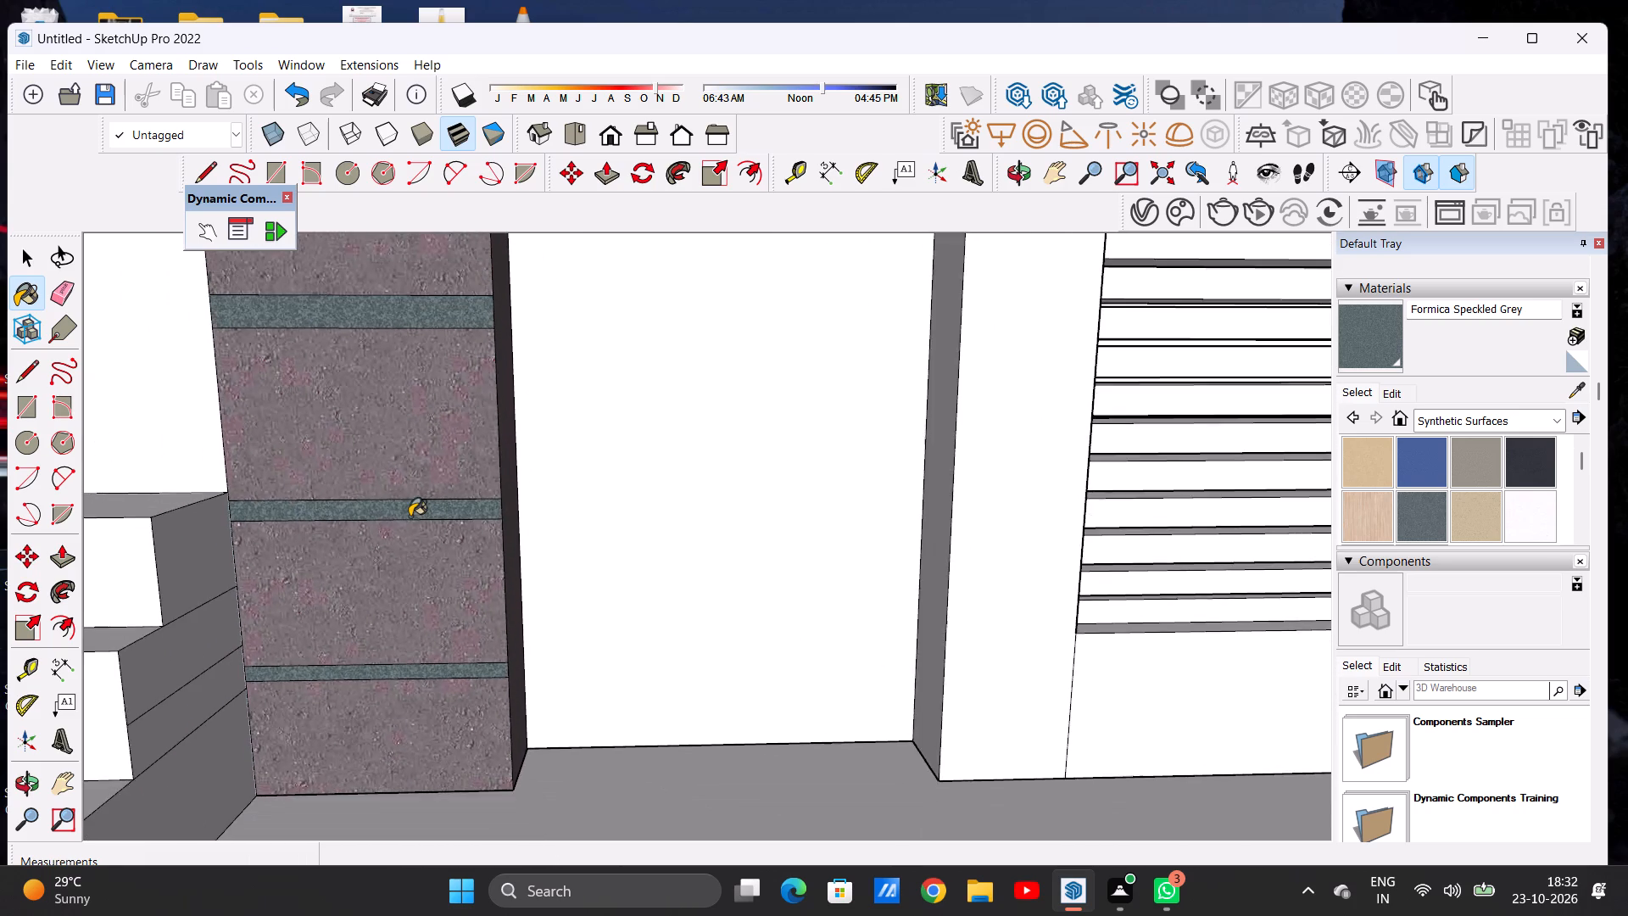
Examine the painted pillar bands against the whole front elevation from several distances and angles.
scroll(410, 520, "down", 7)
middle_click_drag(562, 538, 560, 531)
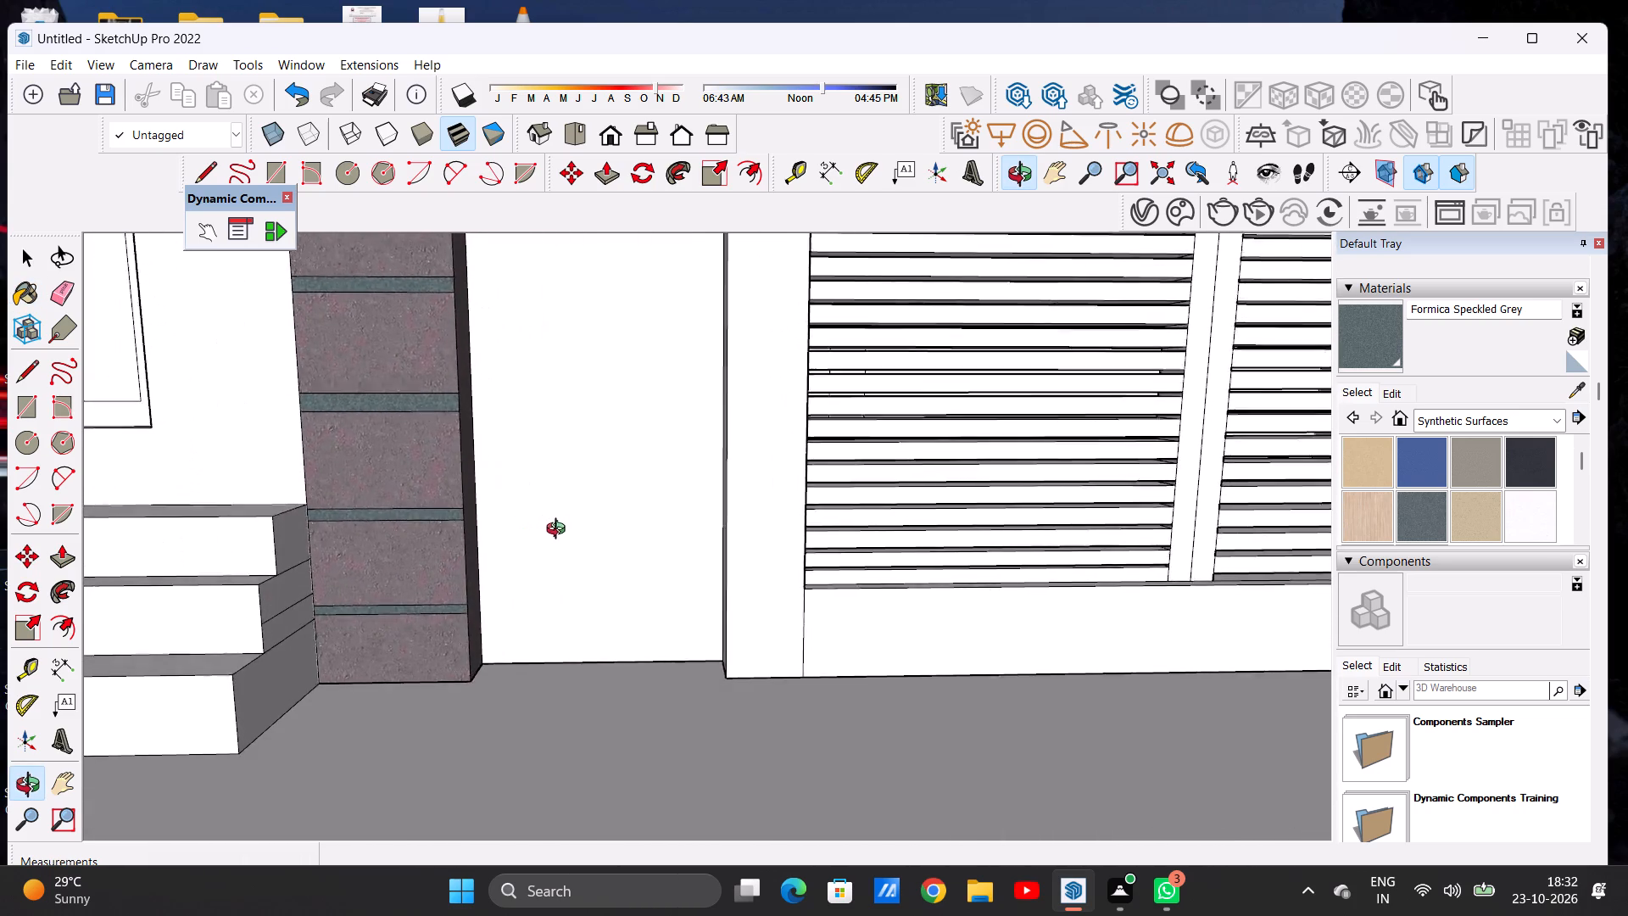
middle_click_drag(560, 531, 538, 545)
scroll(400, 546, "down", 18)
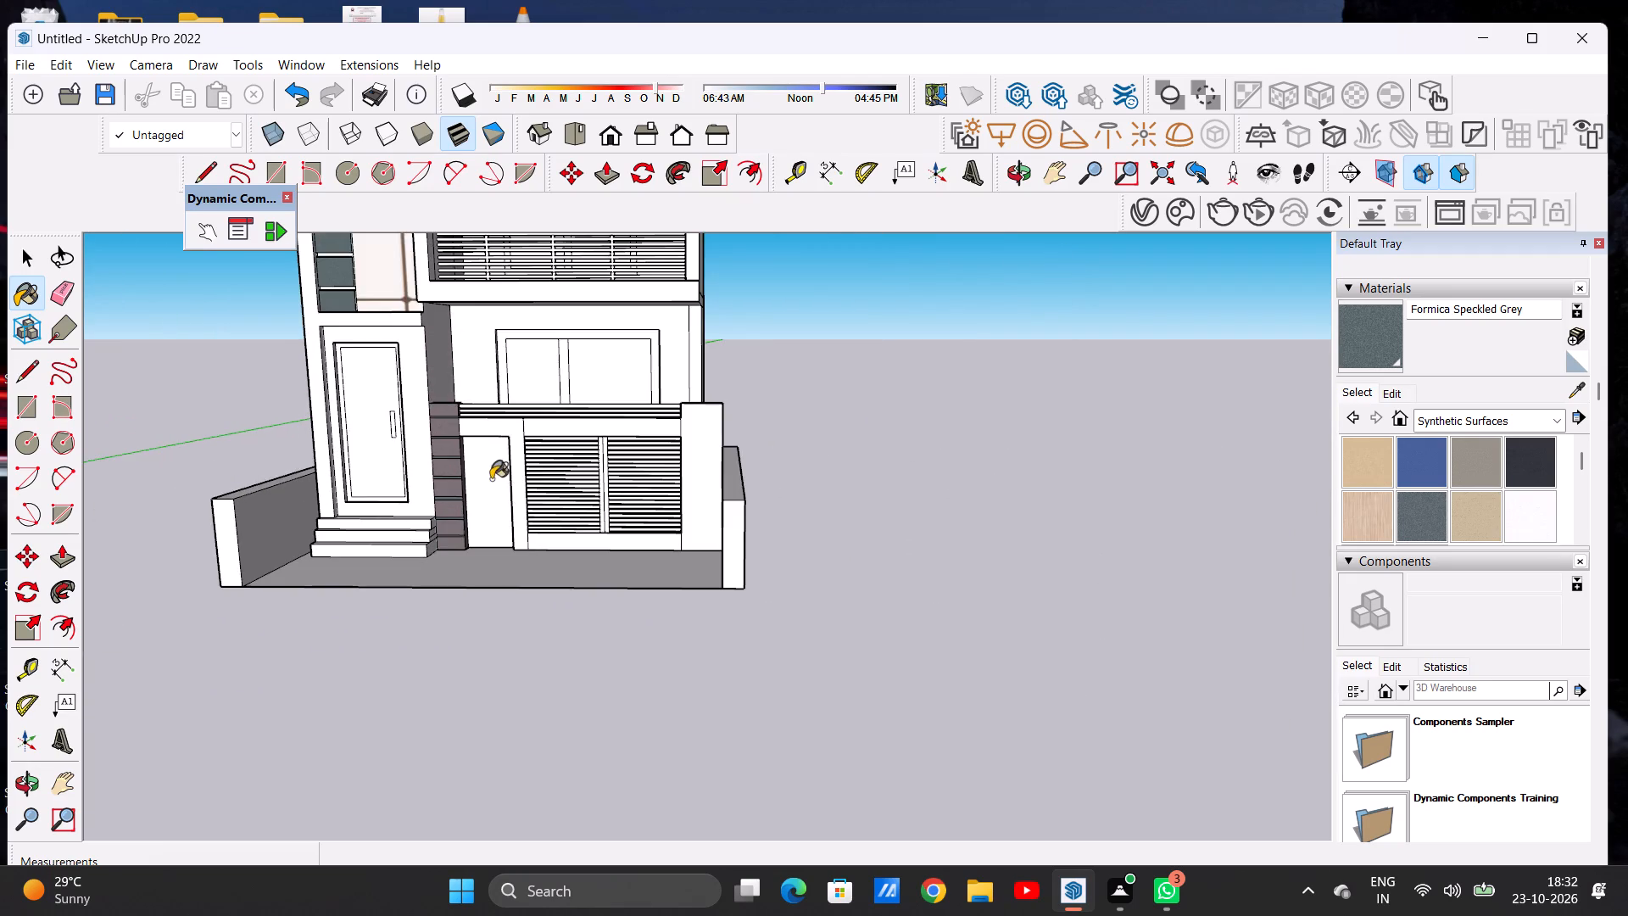
scroll(504, 440, "up", 6)
key("space")
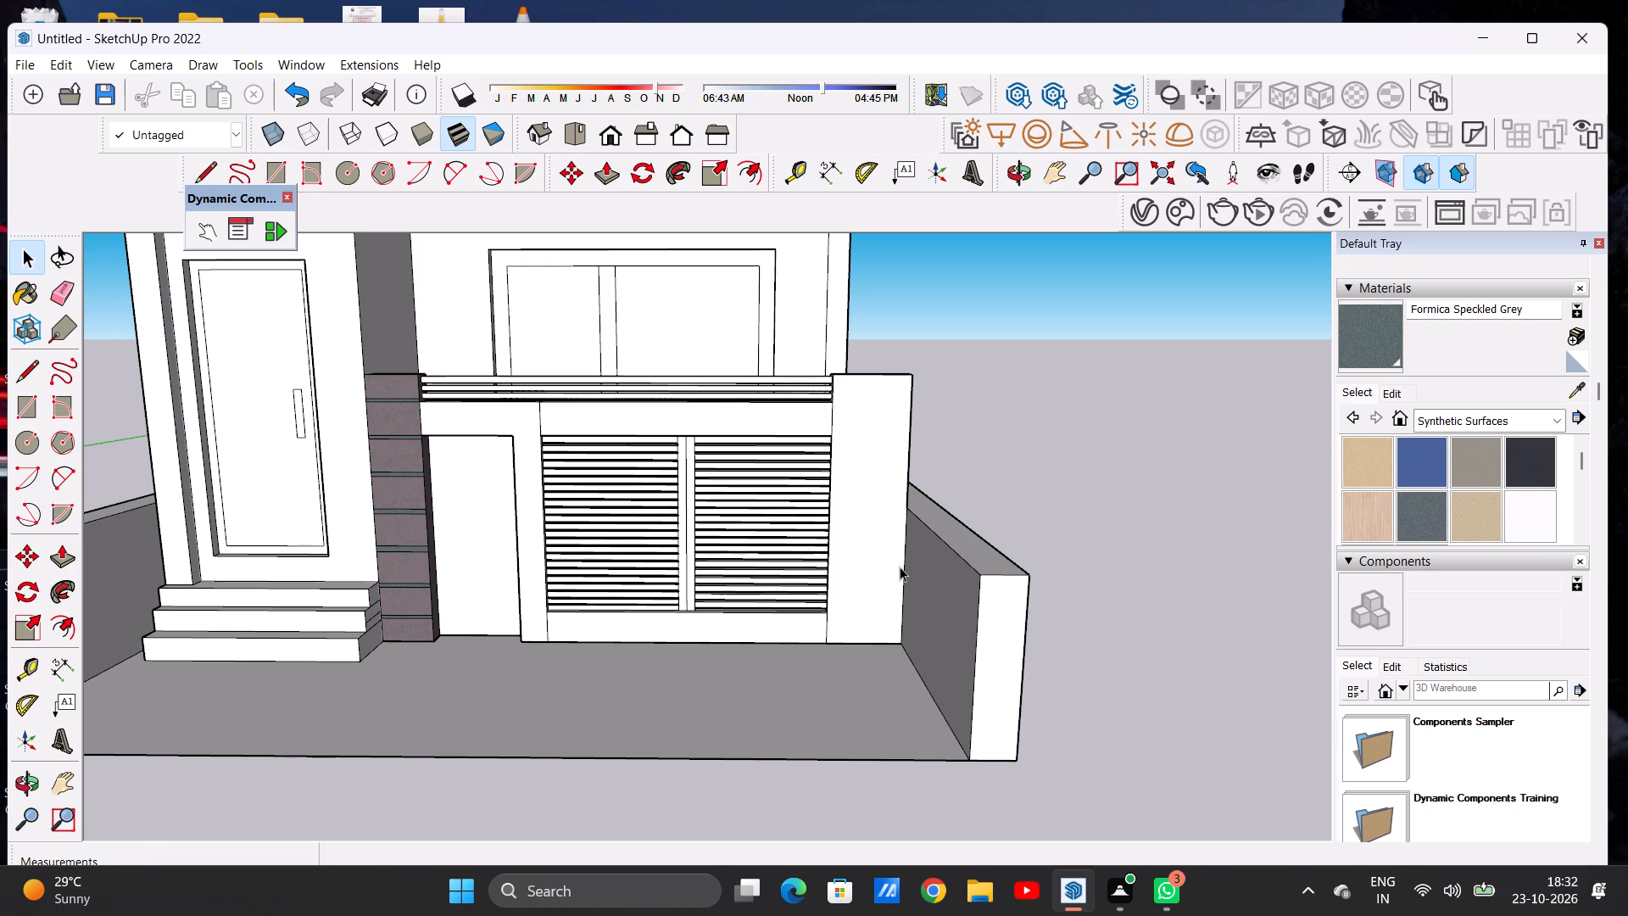
scroll(782, 575, "down", 7)
scroll(850, 570, "down", 2)
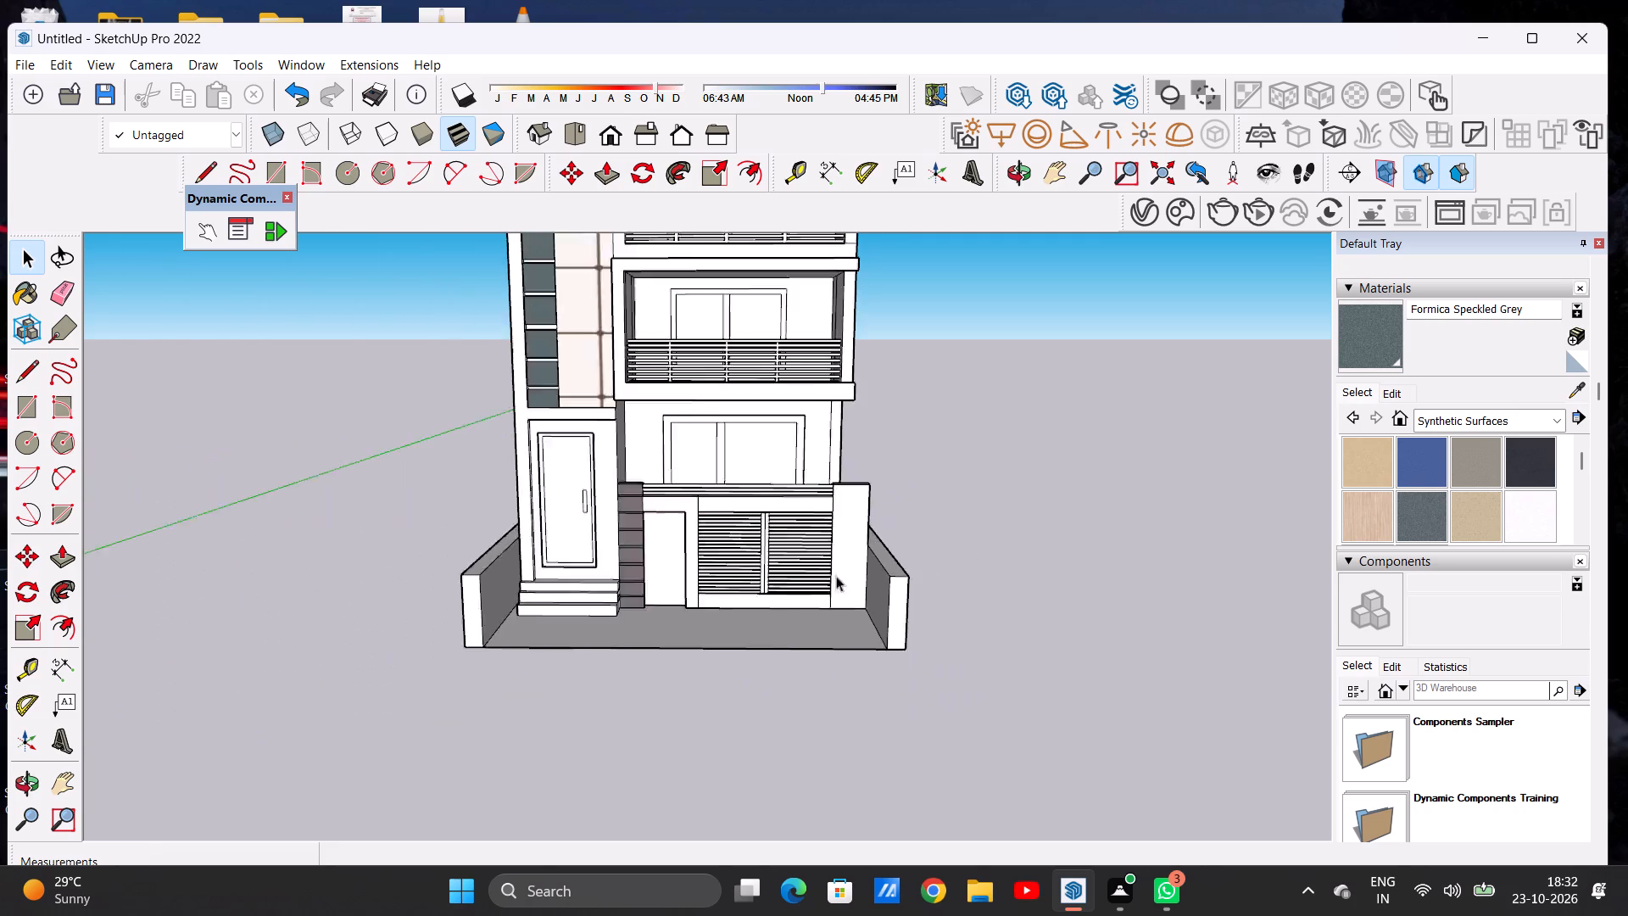
scroll(836, 576, "down", 8)
scroll(731, 466, "up", 8)
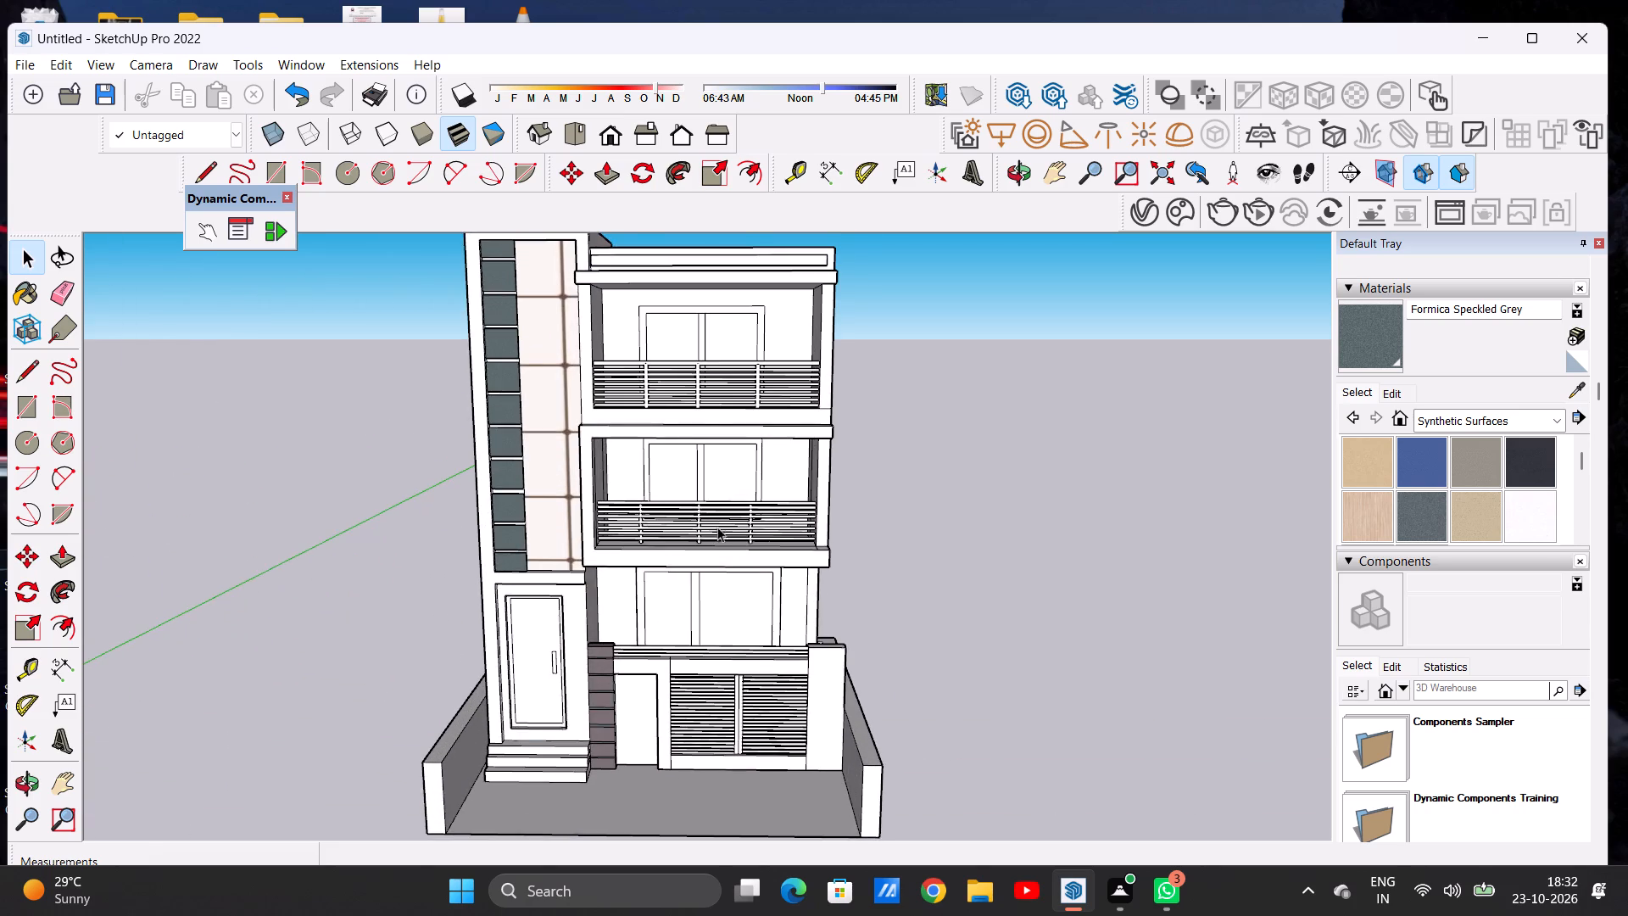
scroll(724, 533, "down", 2)
middle_click_drag(665, 507, 744, 476)
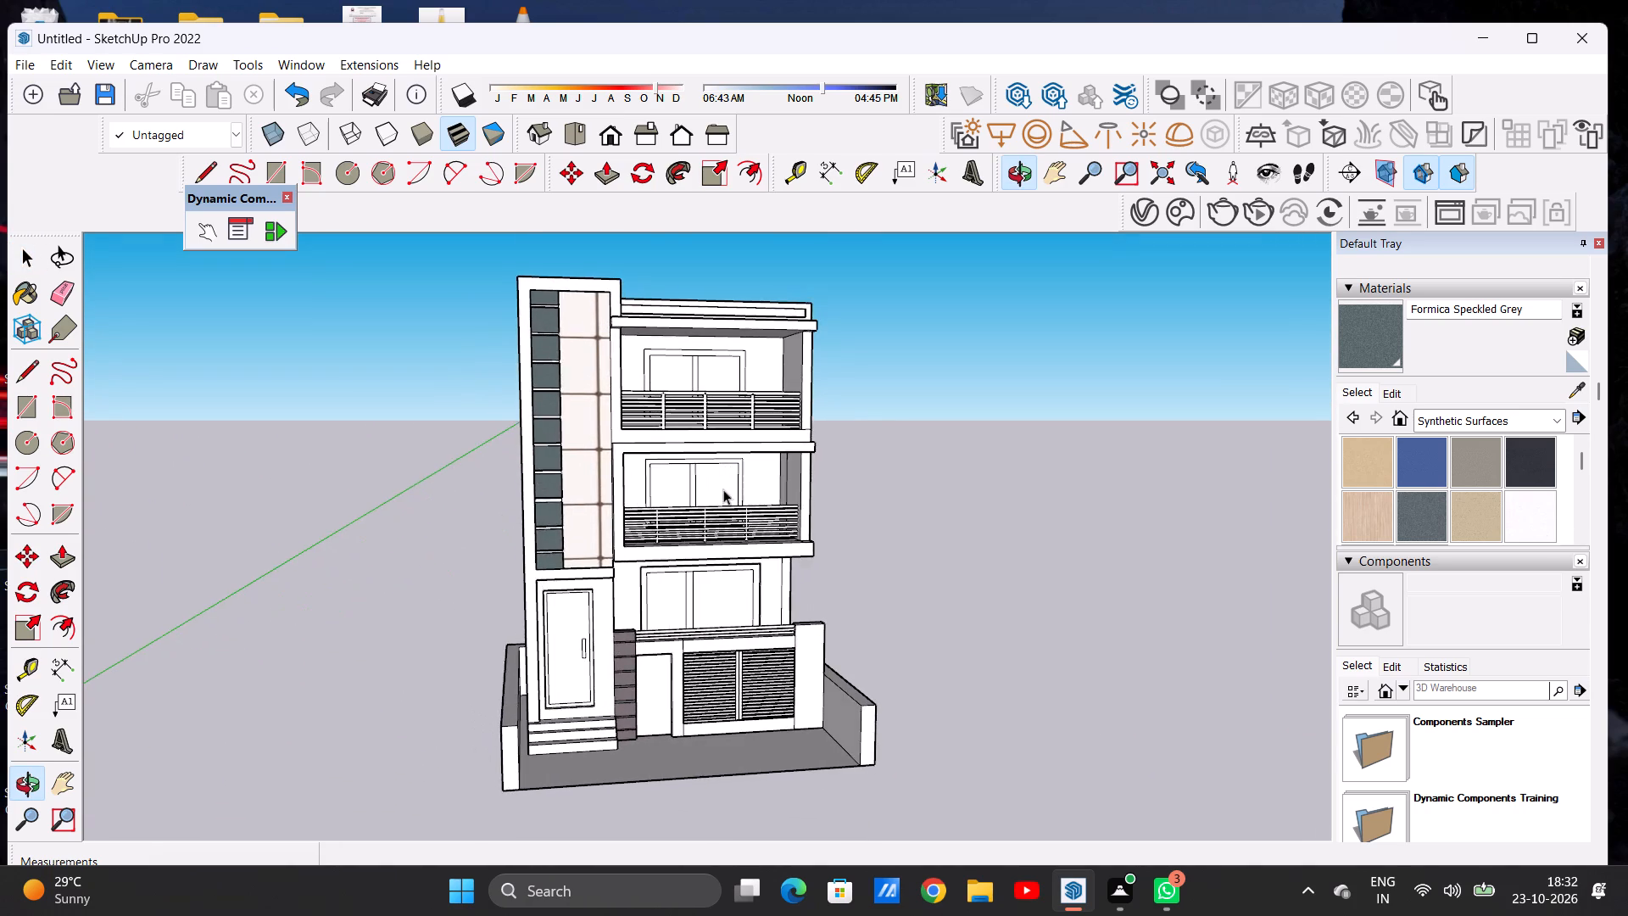
scroll(631, 553, "down", 6)
middle_click_drag(689, 647, 694, 618)
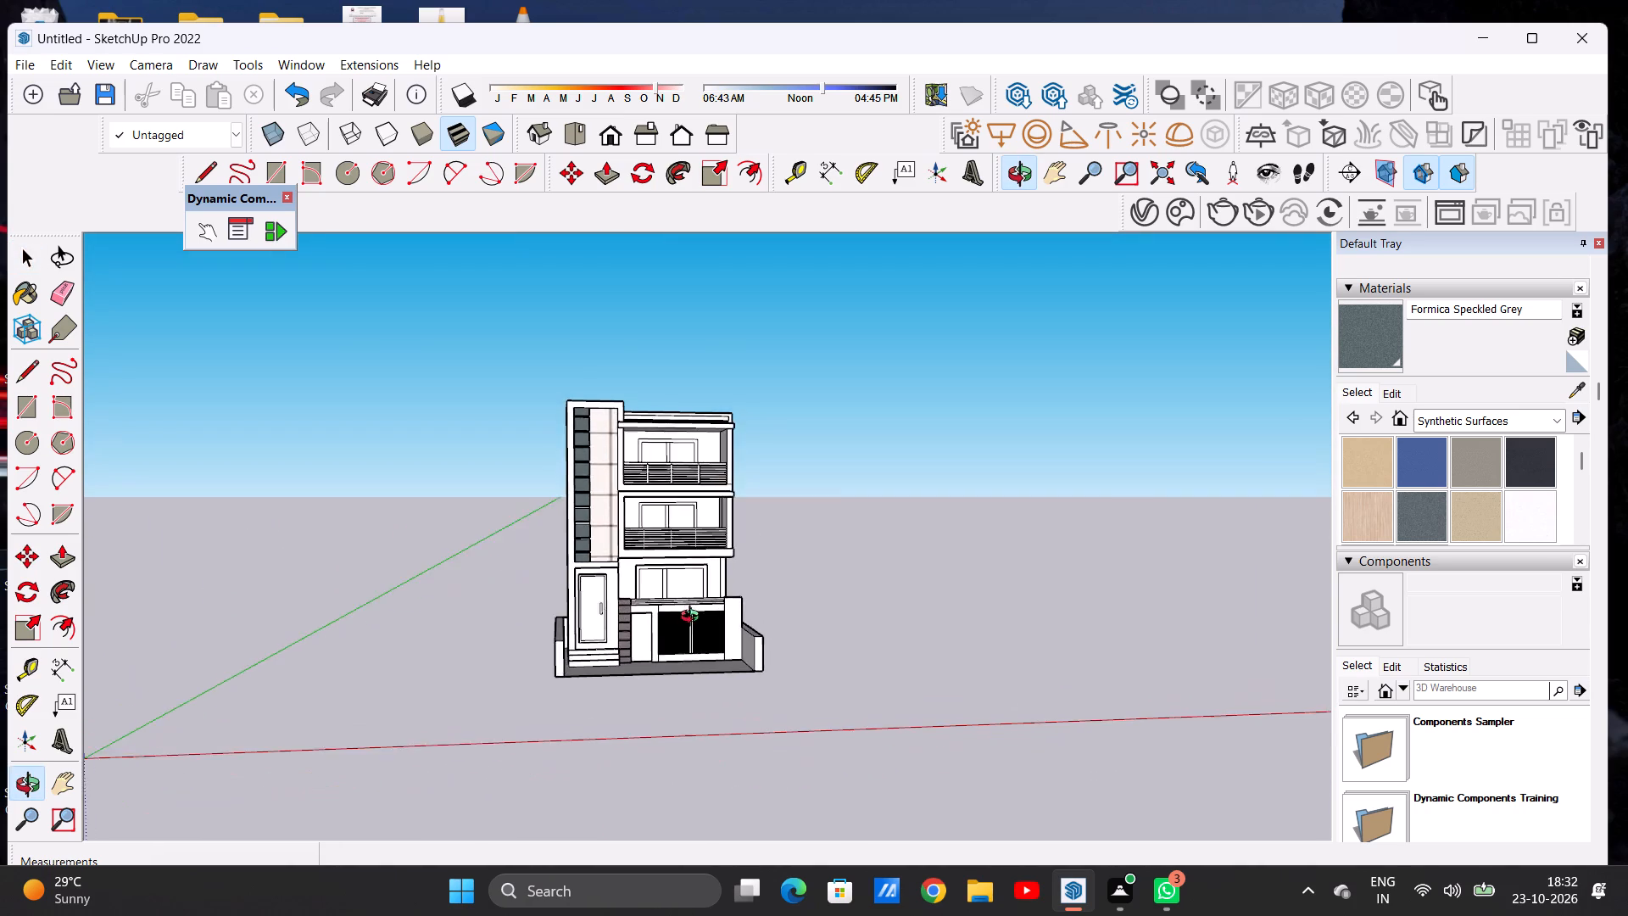
middle_click_drag(694, 618, 582, 619)
scroll(620, 635, "up", 8)
scroll(640, 590, "down", 1)
scroll(640, 590, "up", 1)
scroll(640, 590, "down", 1)
scroll(640, 590, "up", 1)
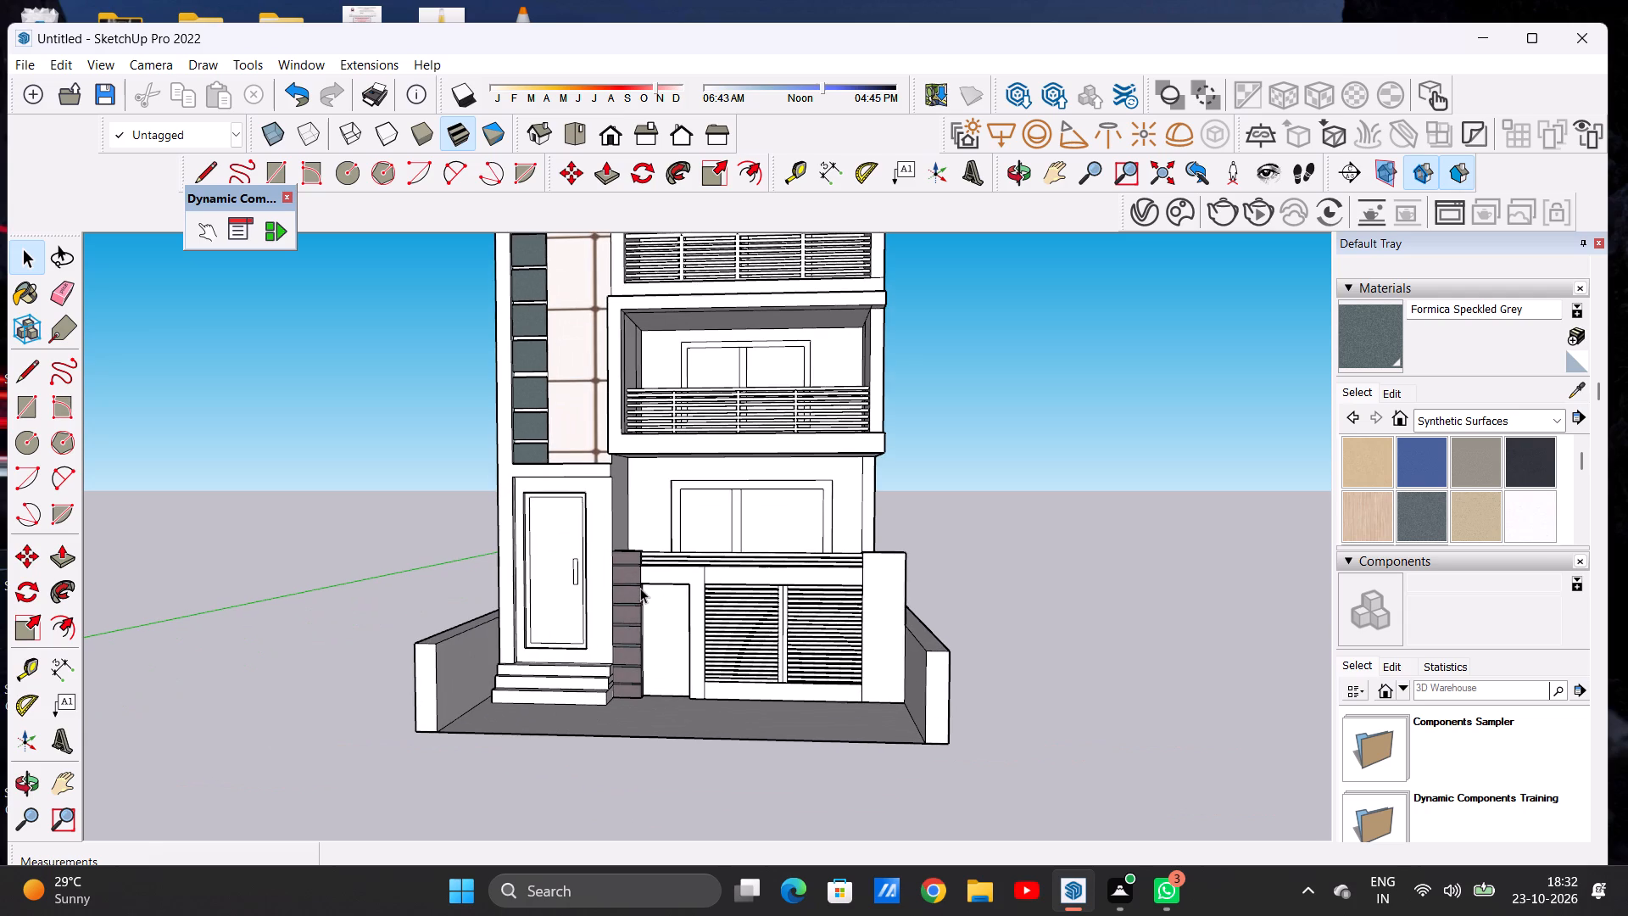
middle_click_drag(622, 584, 674, 591)
middle_click(674, 591)
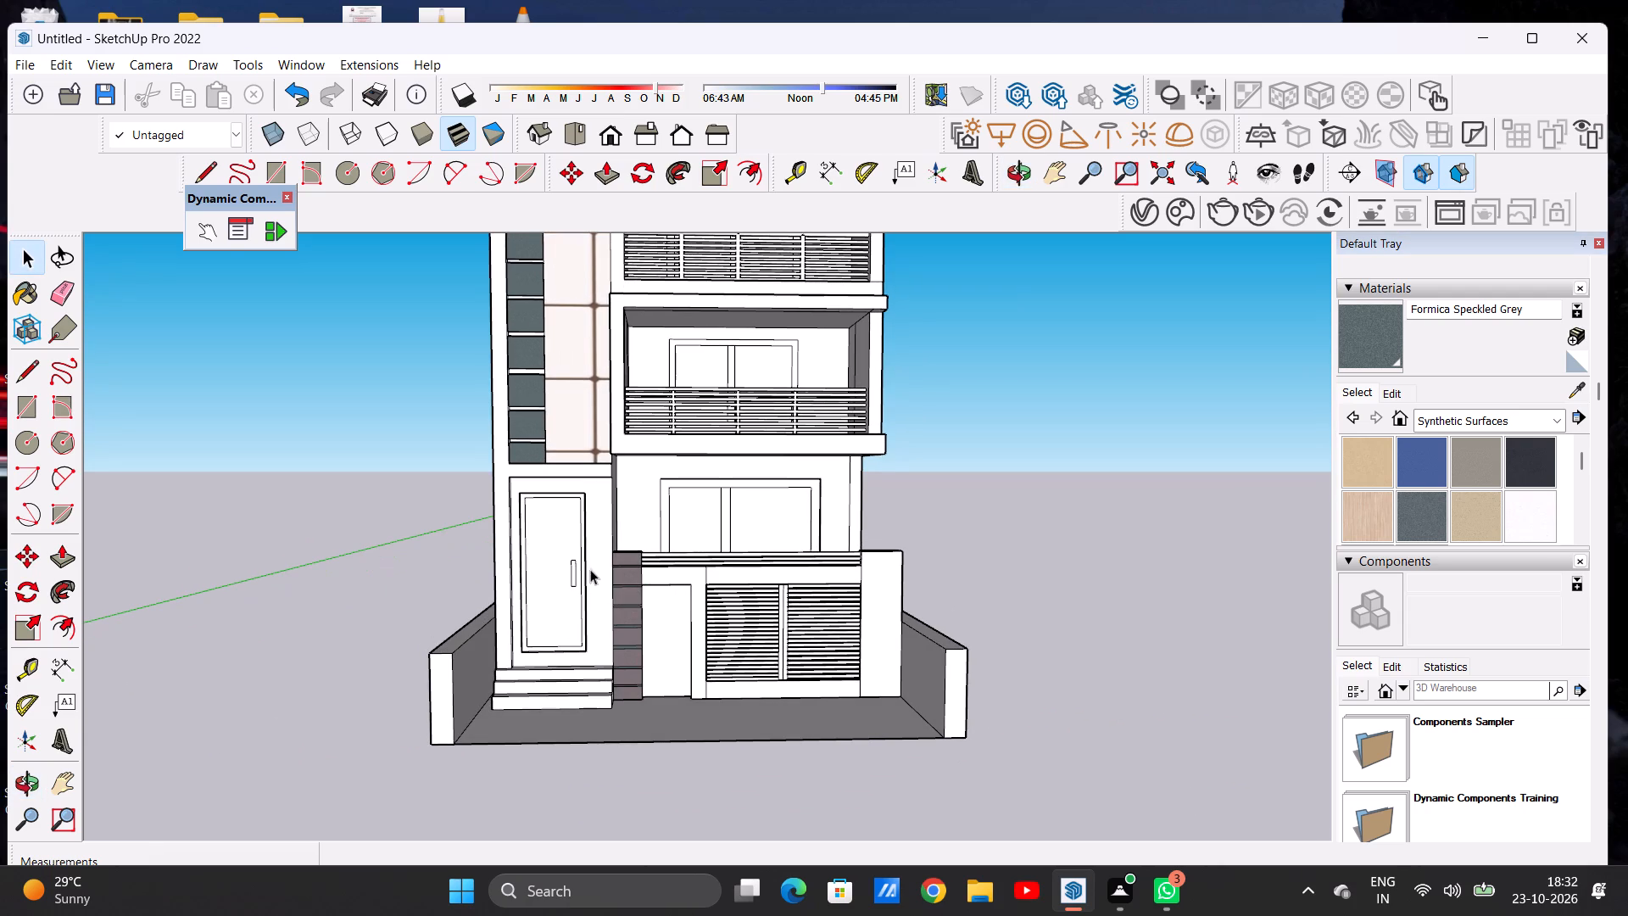
Paint the main entrance door's inner panel and surrounding border with Wood Bamboo from the Wood collection.
scroll(531, 538, "up", 9)
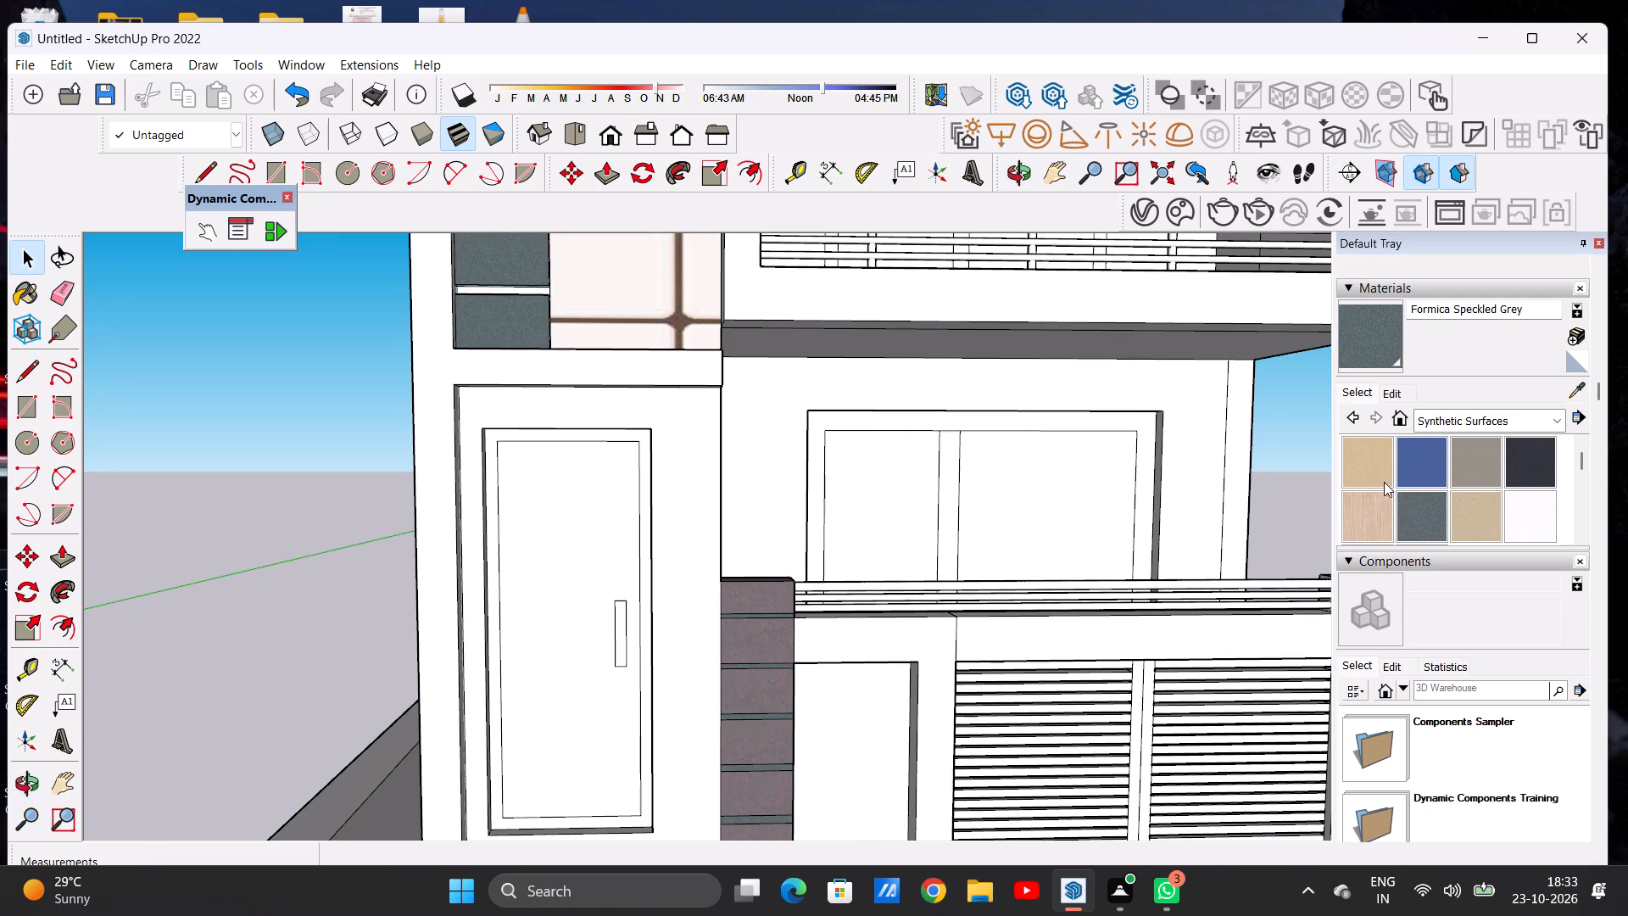
left_click(1444, 418)
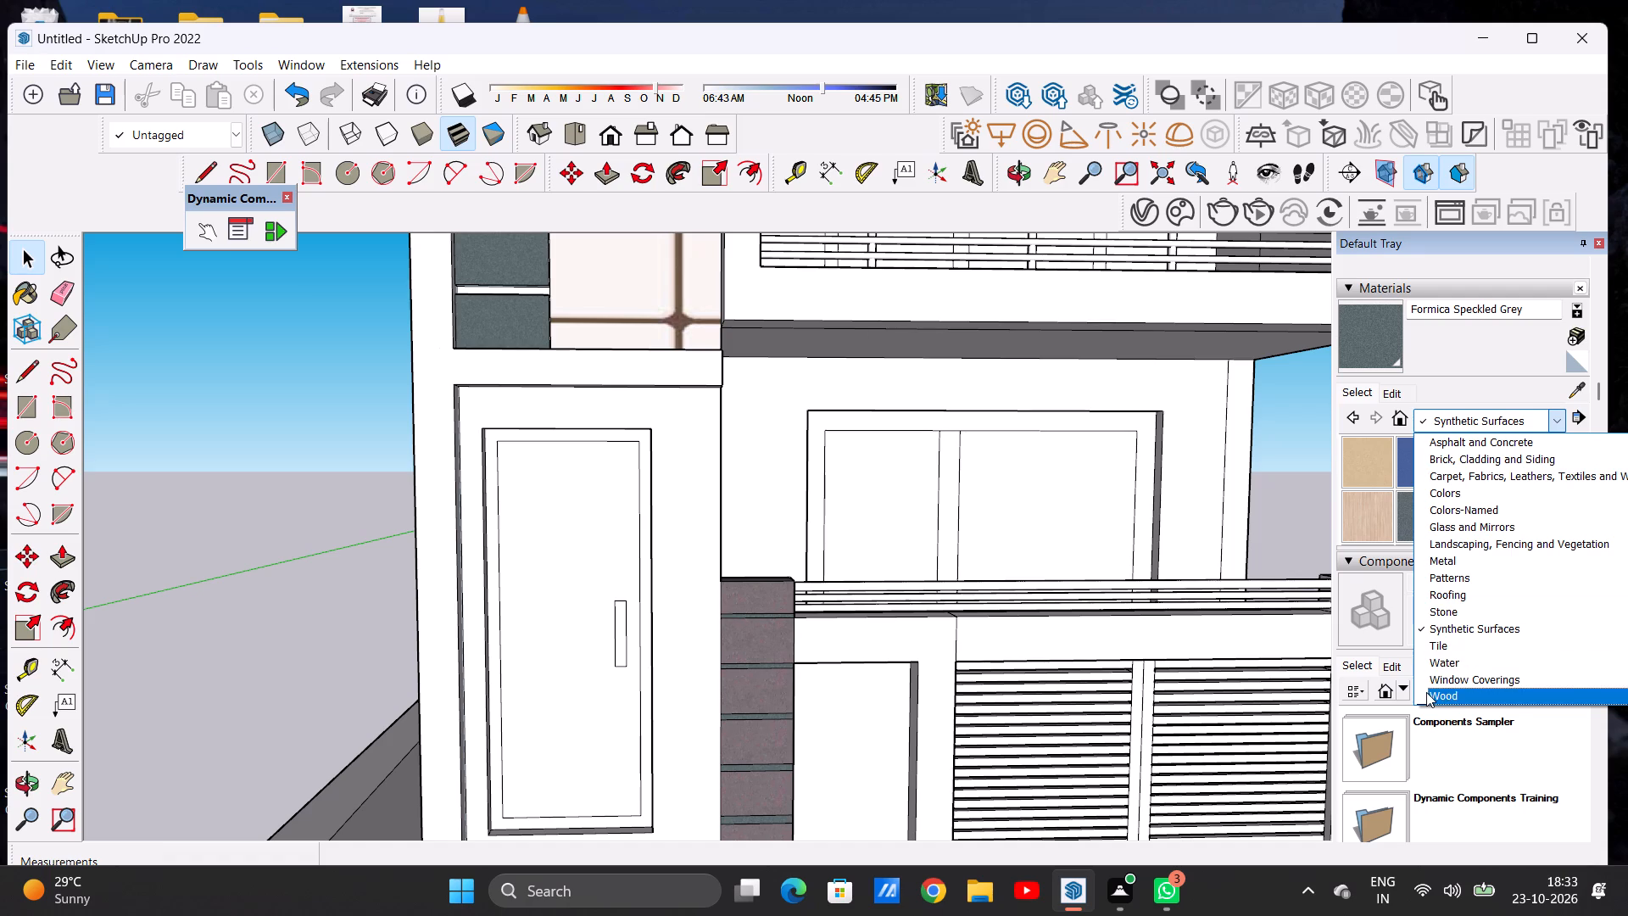
left_click(1426, 692)
left_click(1359, 462)
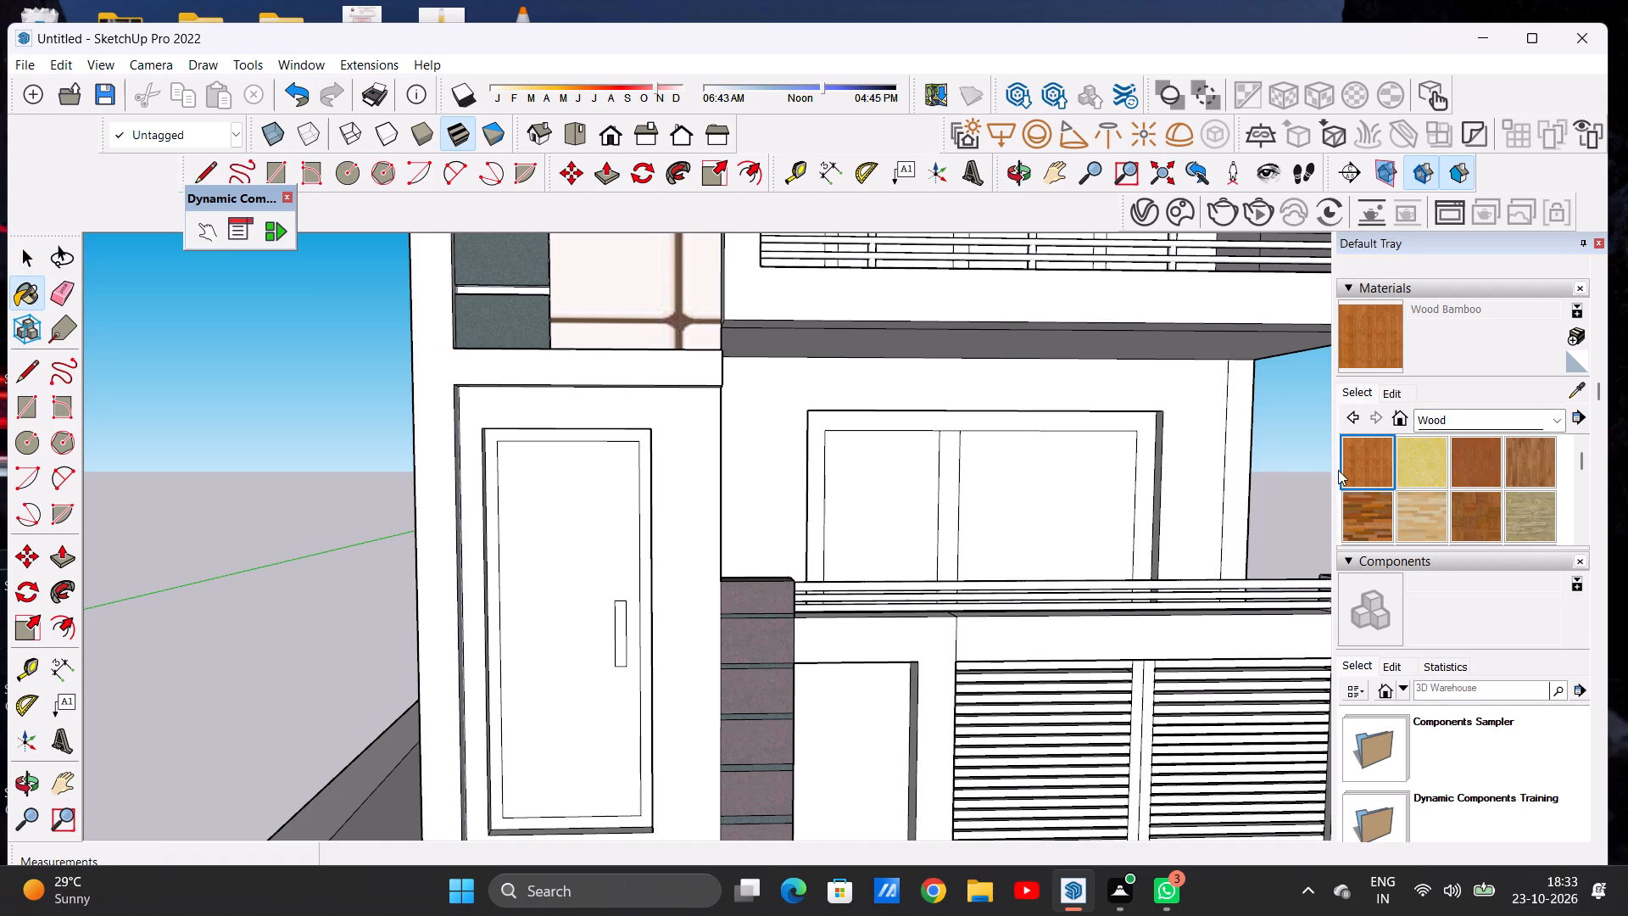
left_click(538, 541)
scroll(543, 549, "up", 6)
scroll(695, 375, "up", 4)
scroll(706, 364, "down", 1)
scroll(706, 364, "up", 1)
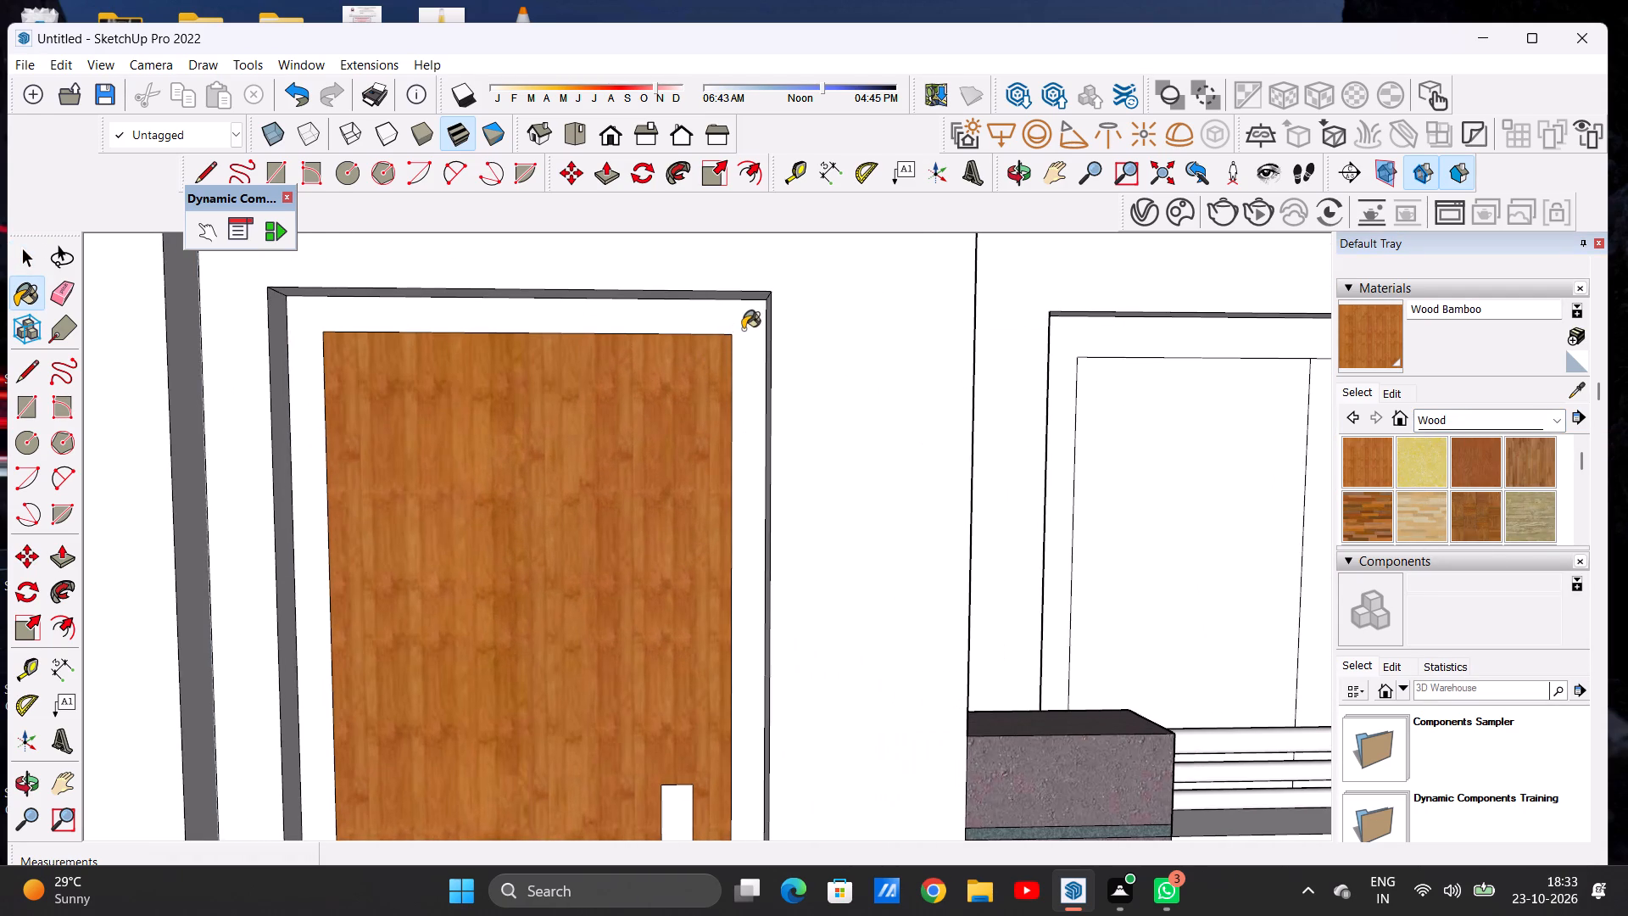
left_click(743, 329)
Paint the small door between the pillar and the louvred gate with Blinds Weave from the Window Coverings collection.
scroll(430, 489, "down", 16)
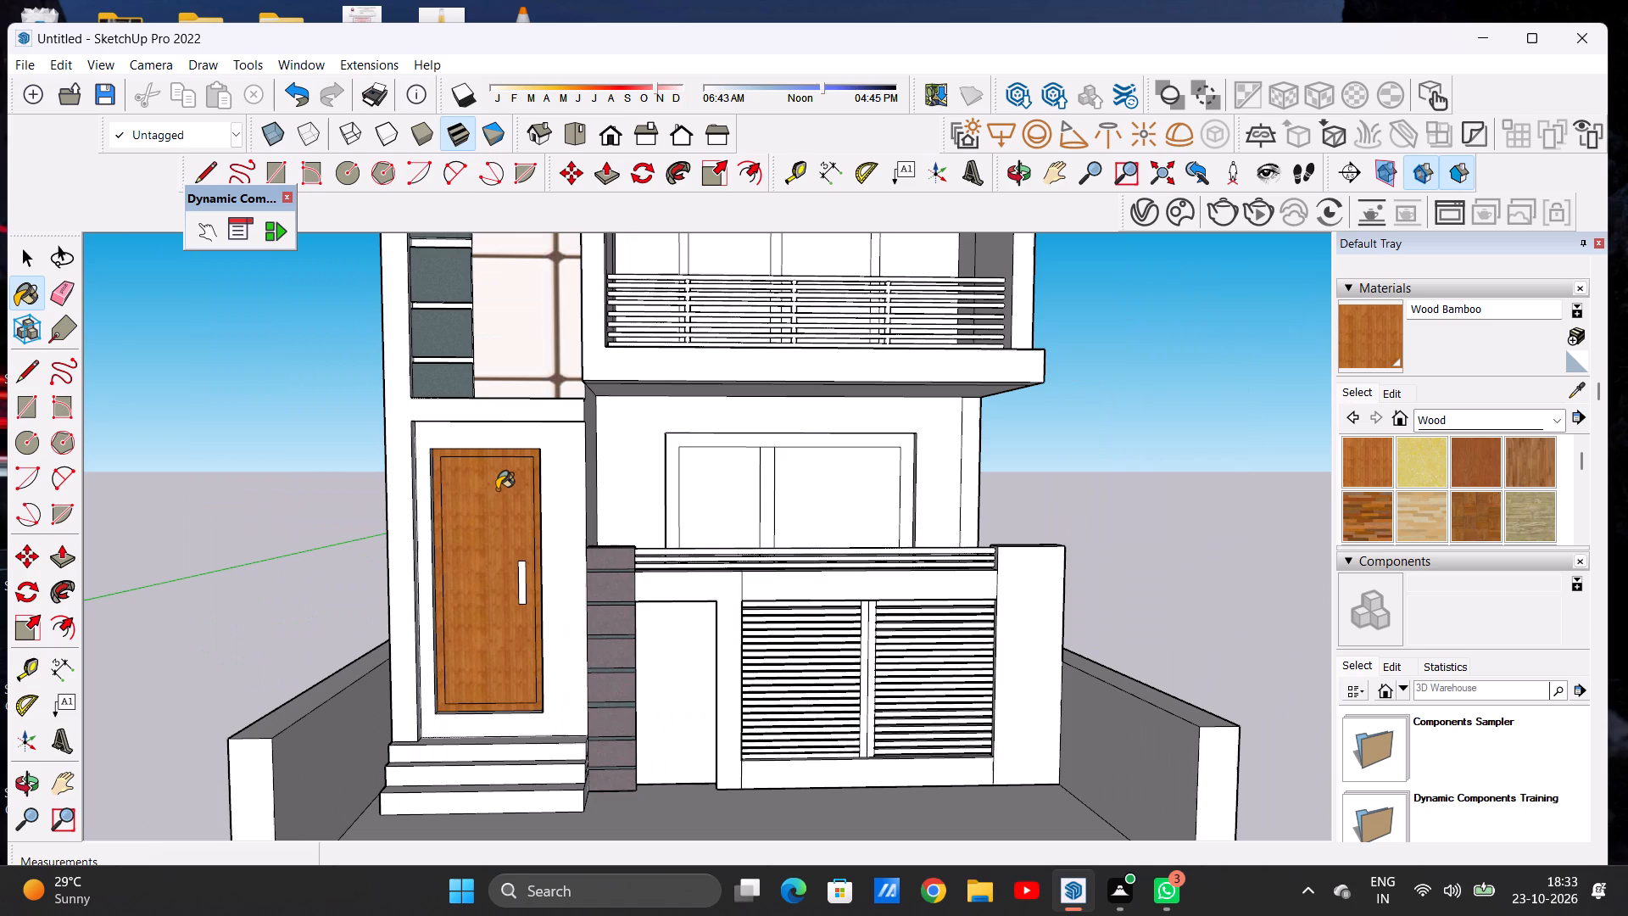
scroll(514, 484, "down", 7)
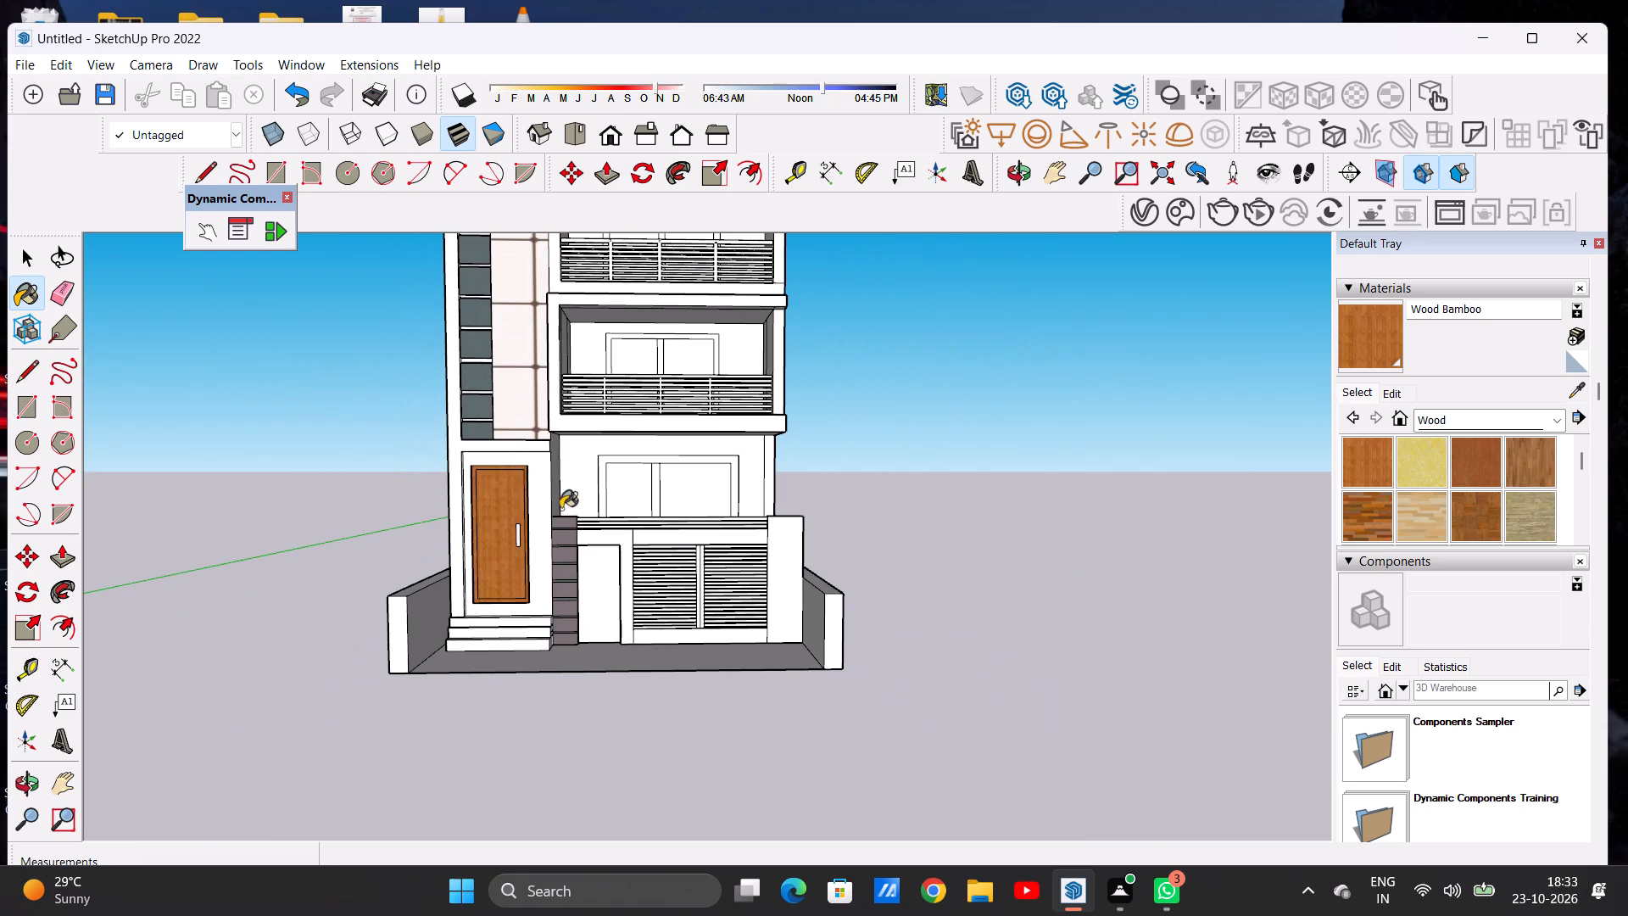
scroll(591, 631, "up", 6)
scroll(631, 546, "up", 6)
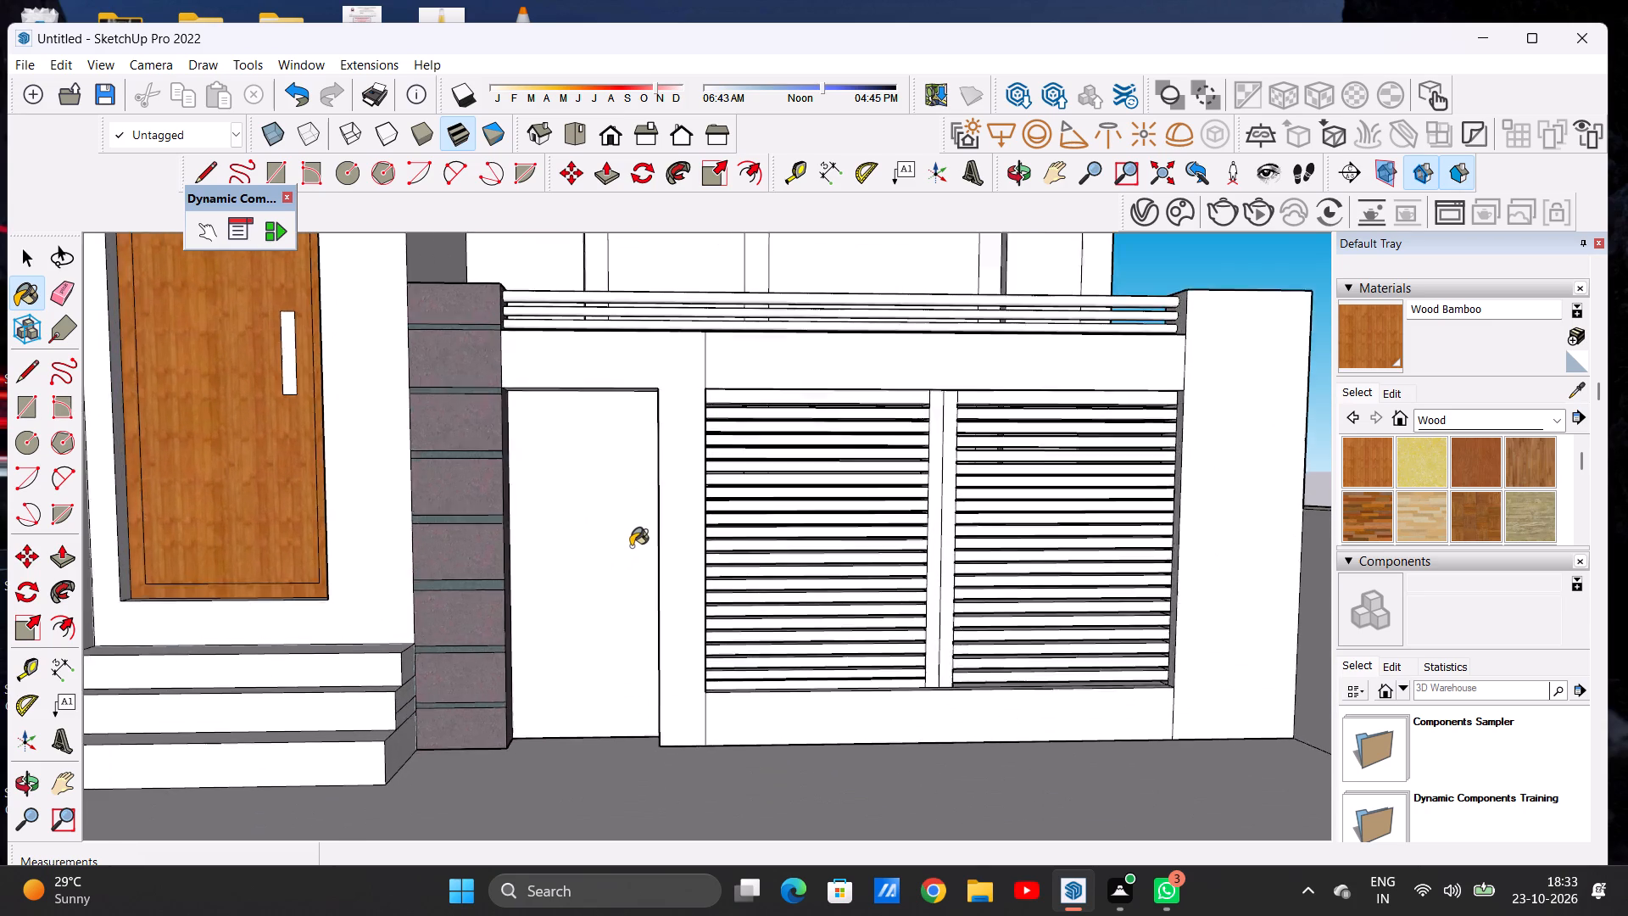
scroll(631, 546, "up", 2)
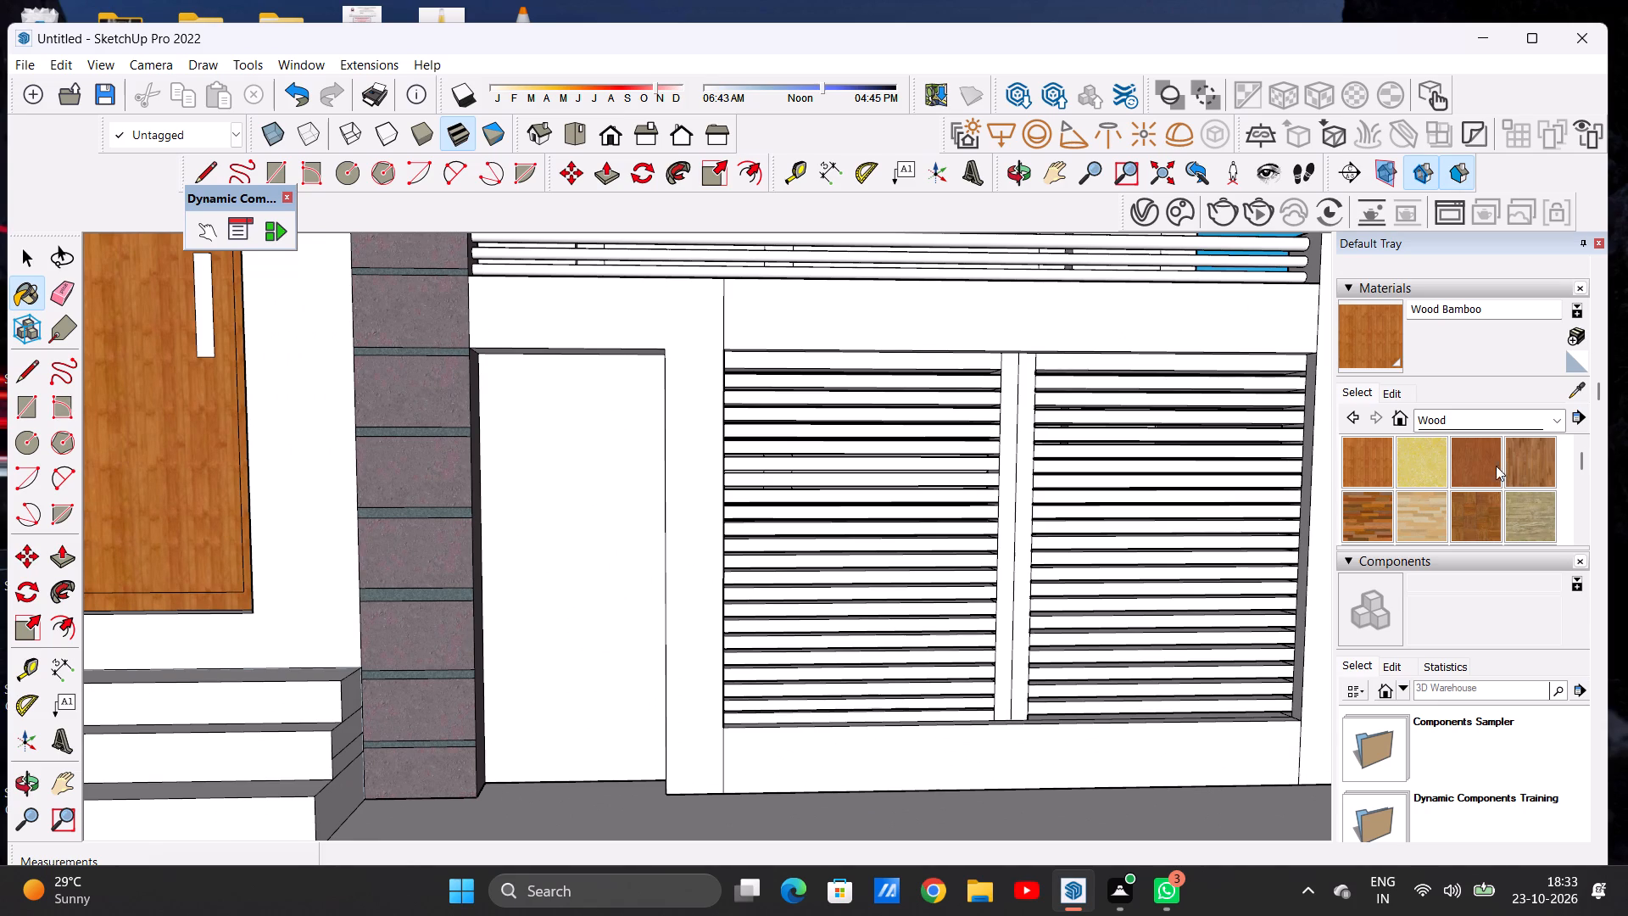
left_click(1458, 417)
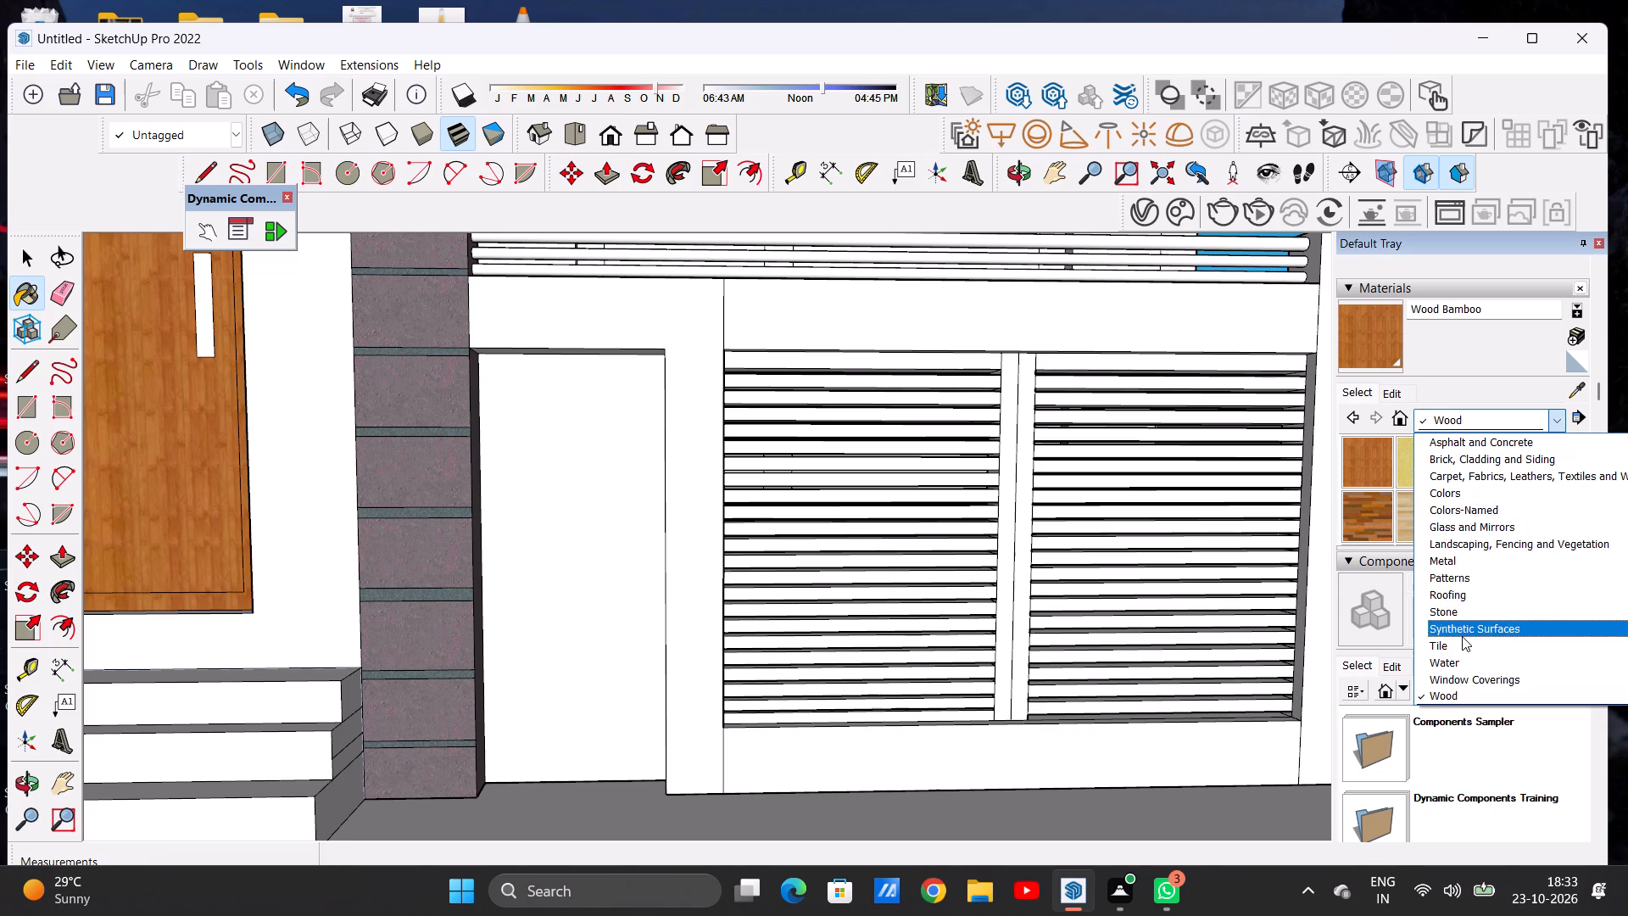
left_click(1447, 672)
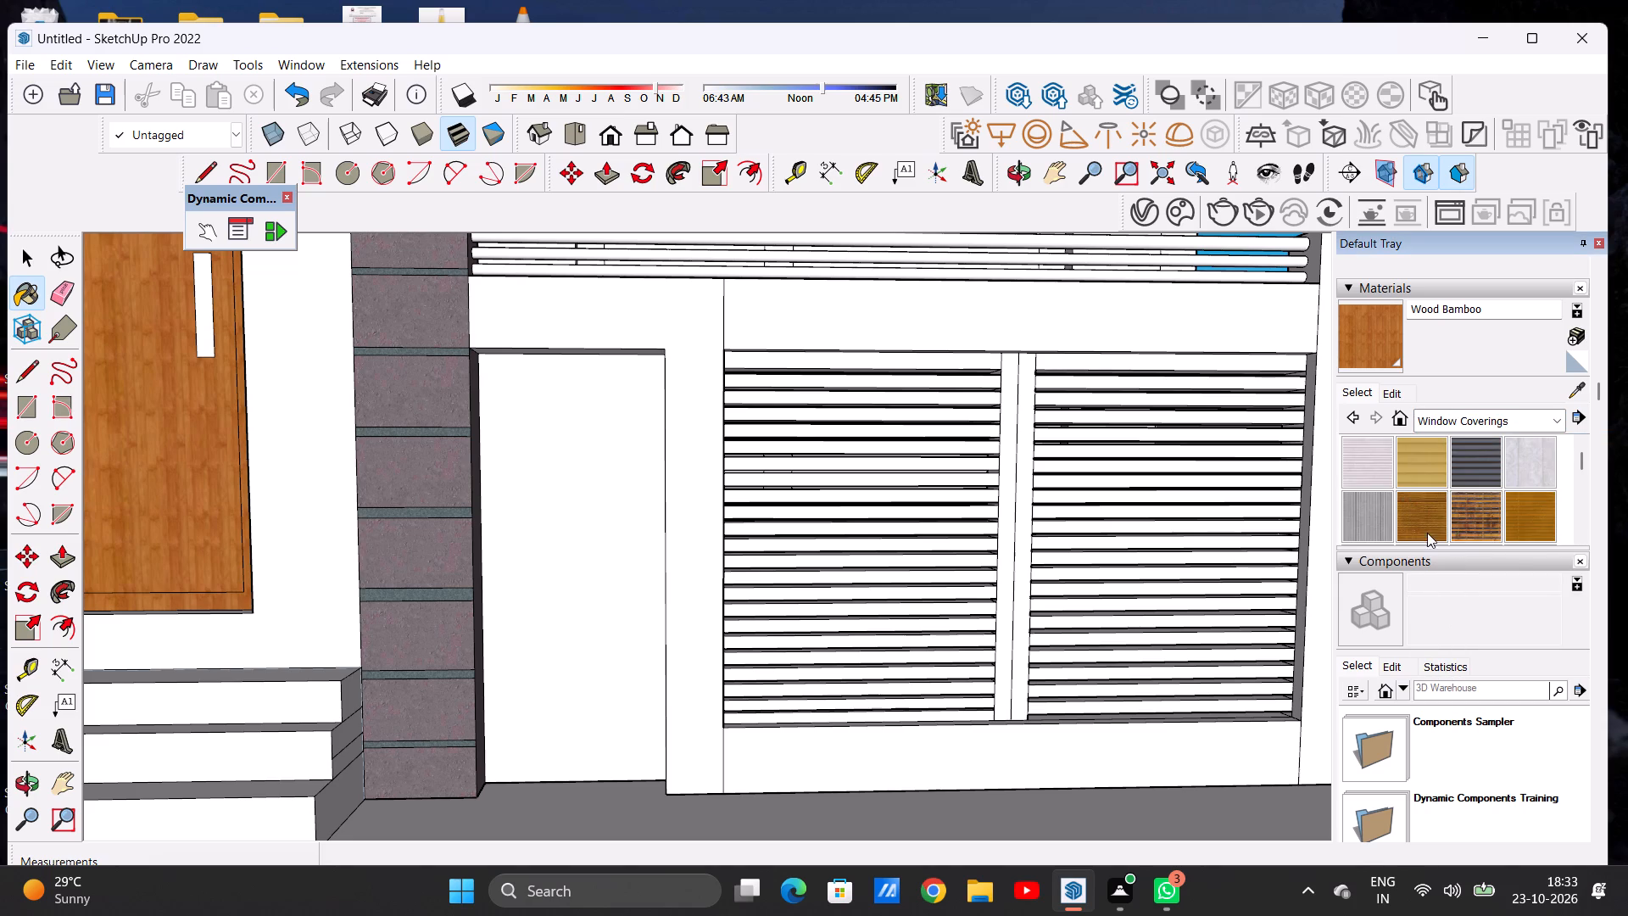
left_click(1418, 528)
left_click(629, 578)
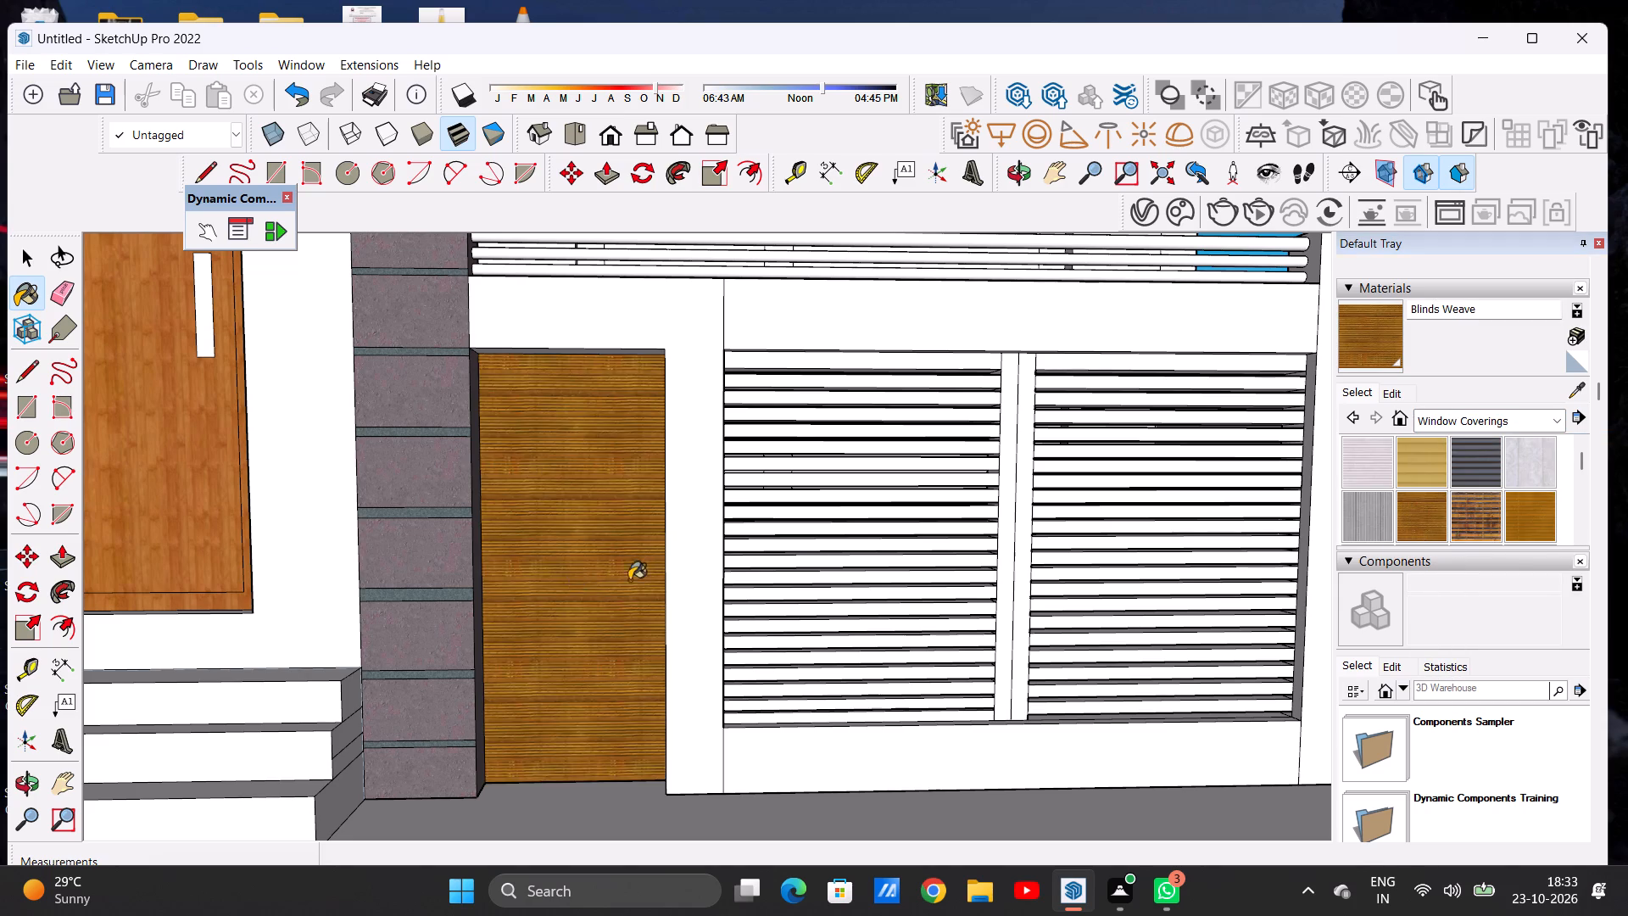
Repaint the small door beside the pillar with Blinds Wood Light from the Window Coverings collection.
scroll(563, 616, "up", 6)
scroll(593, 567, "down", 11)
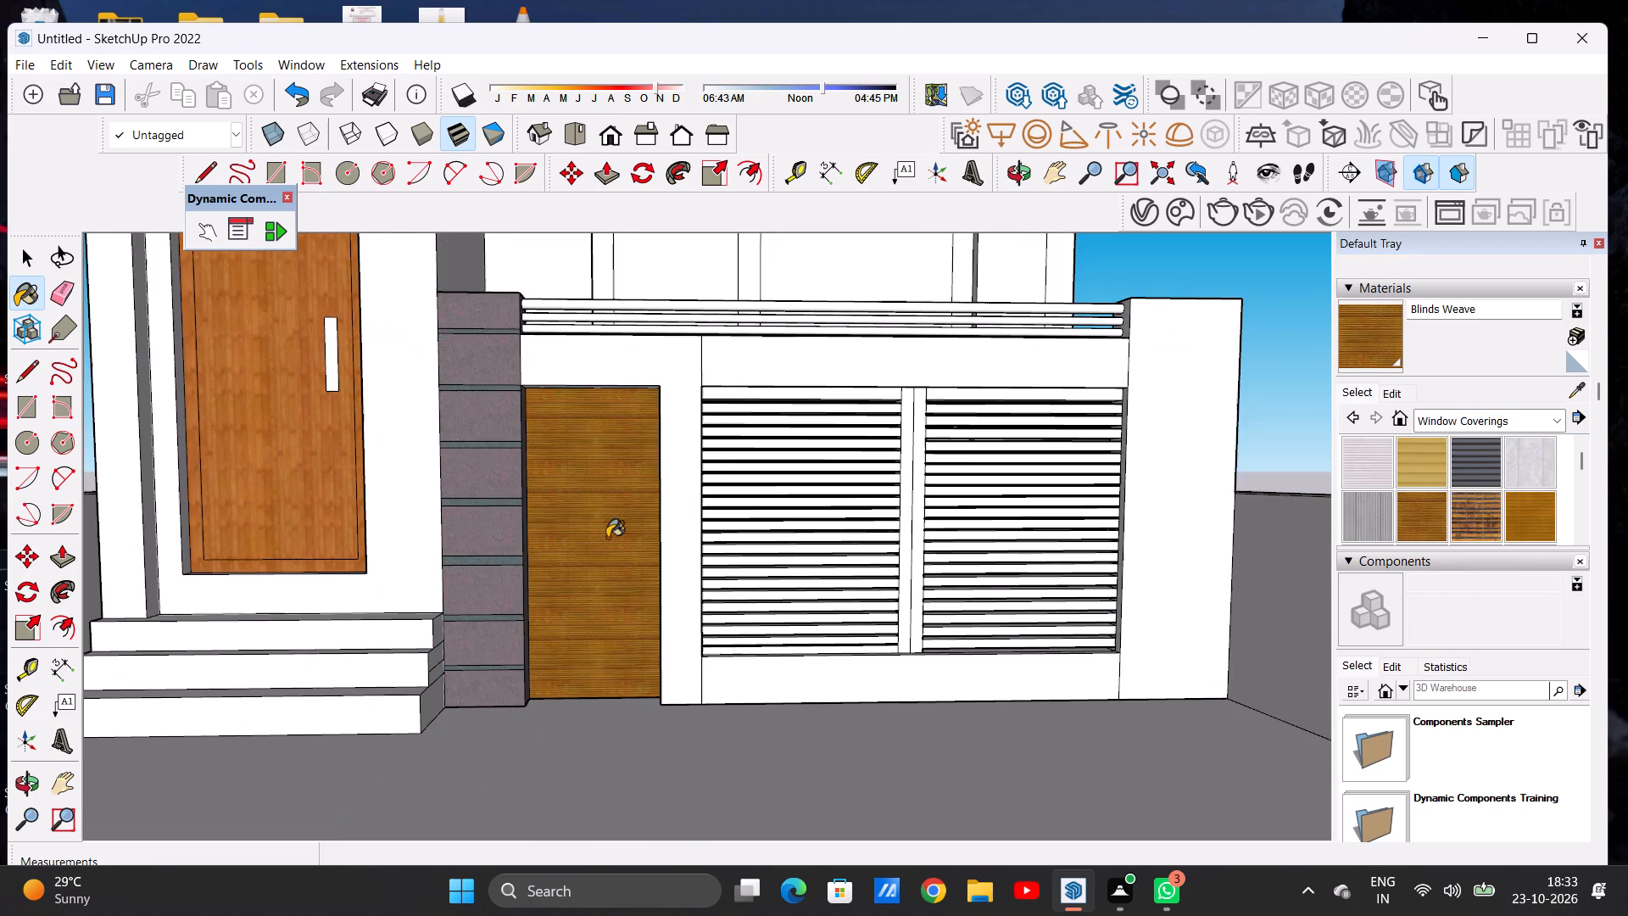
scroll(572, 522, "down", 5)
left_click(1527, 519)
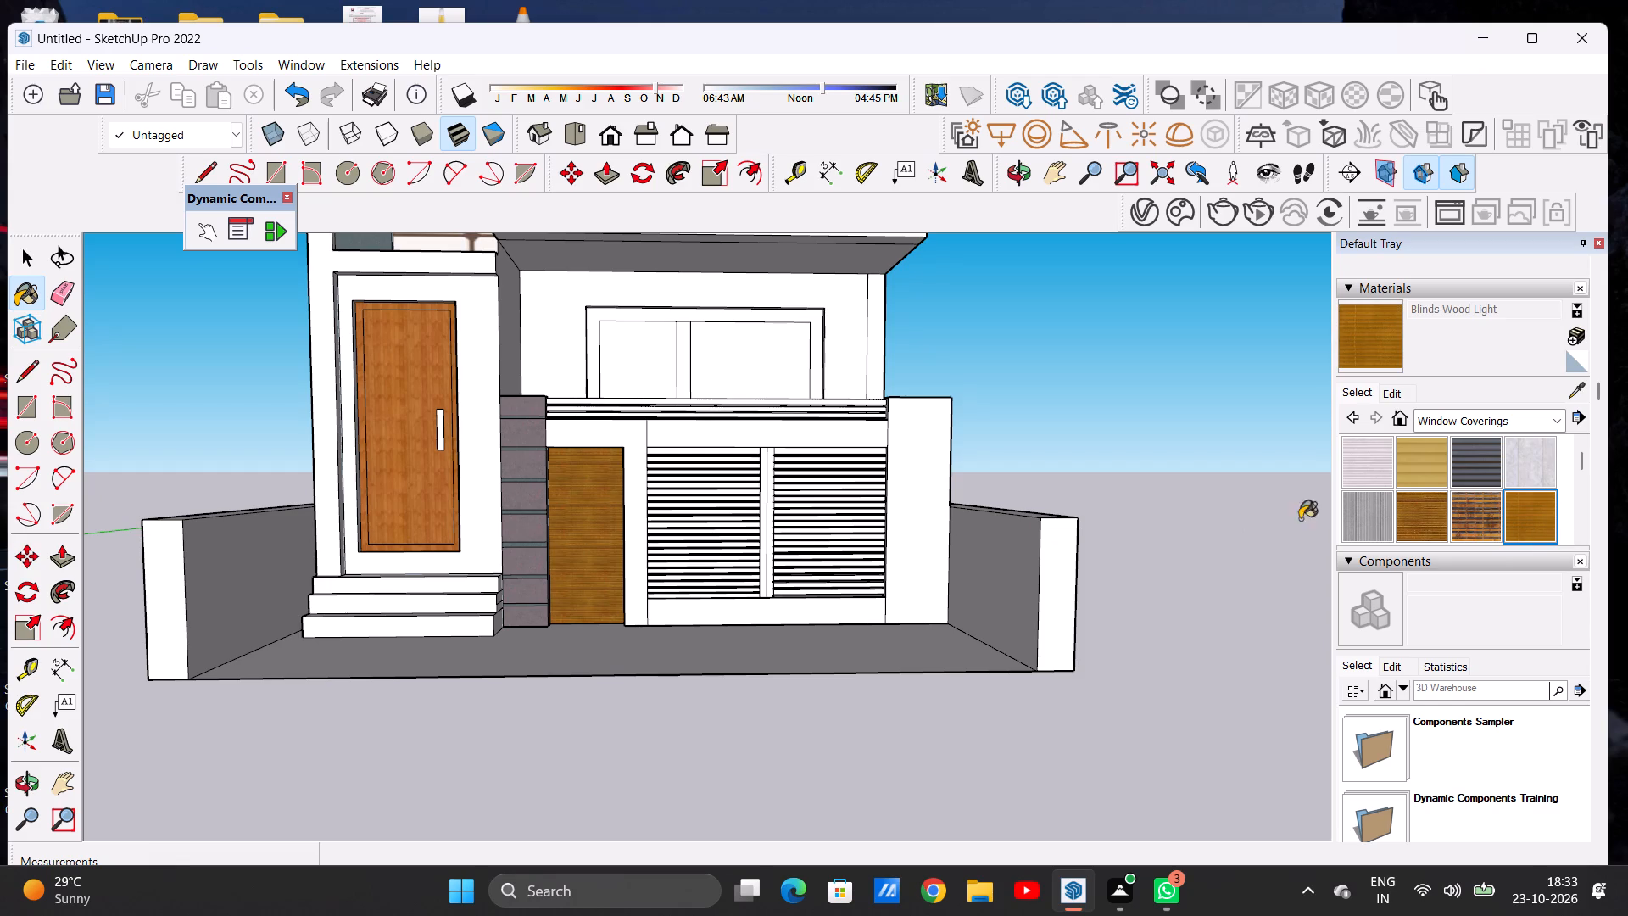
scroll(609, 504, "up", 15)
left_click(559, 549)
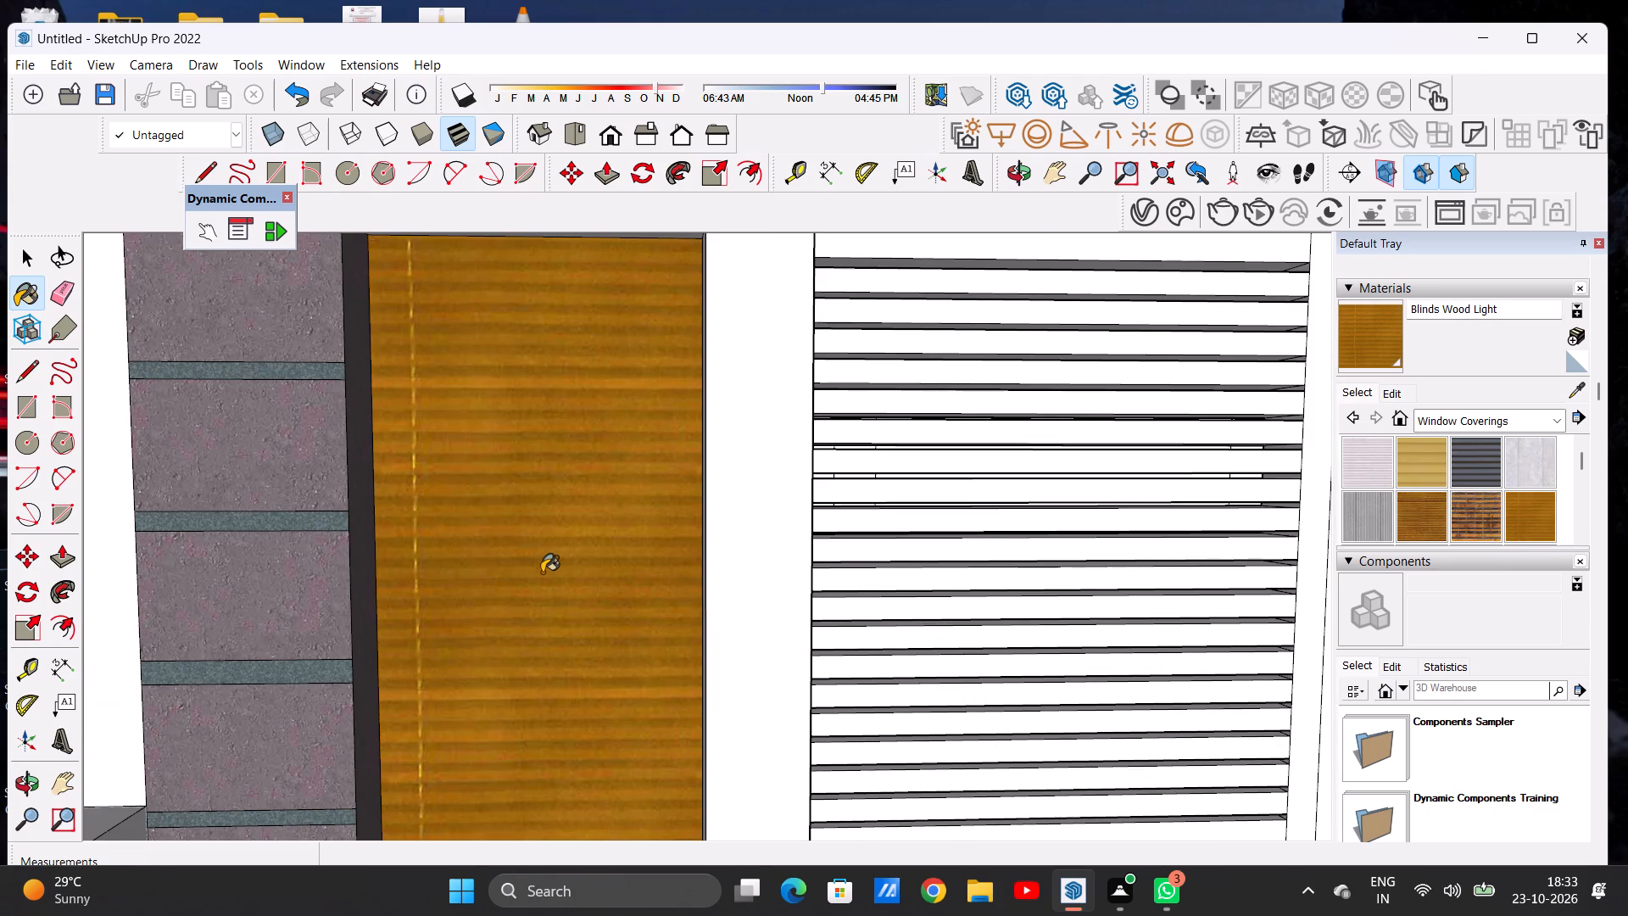
Repaint the small door beside the pillar with Blinds Weave from the Window Coverings collection.
scroll(542, 572, "up", 1)
scroll(542, 572, "down", 2)
left_click(1433, 520)
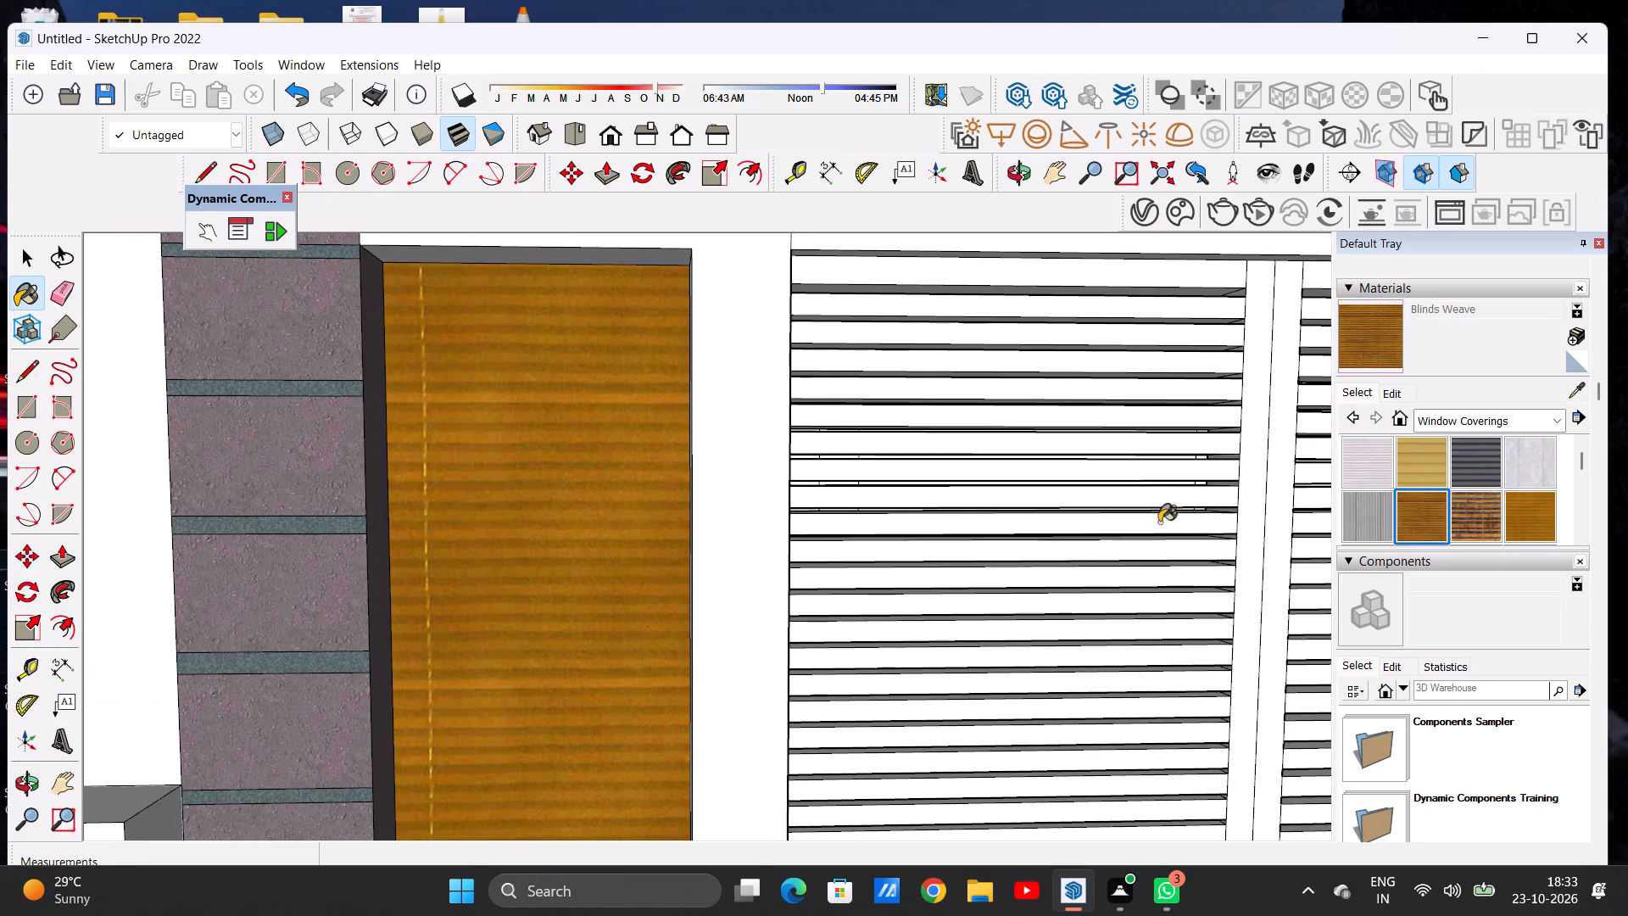
left_click(577, 527)
Lighten the Blinds Weave material's colour slightly by raising its brightness on the Color Wheel picker.
scroll(577, 545, "down", 13)
scroll(564, 562, "up", 5)
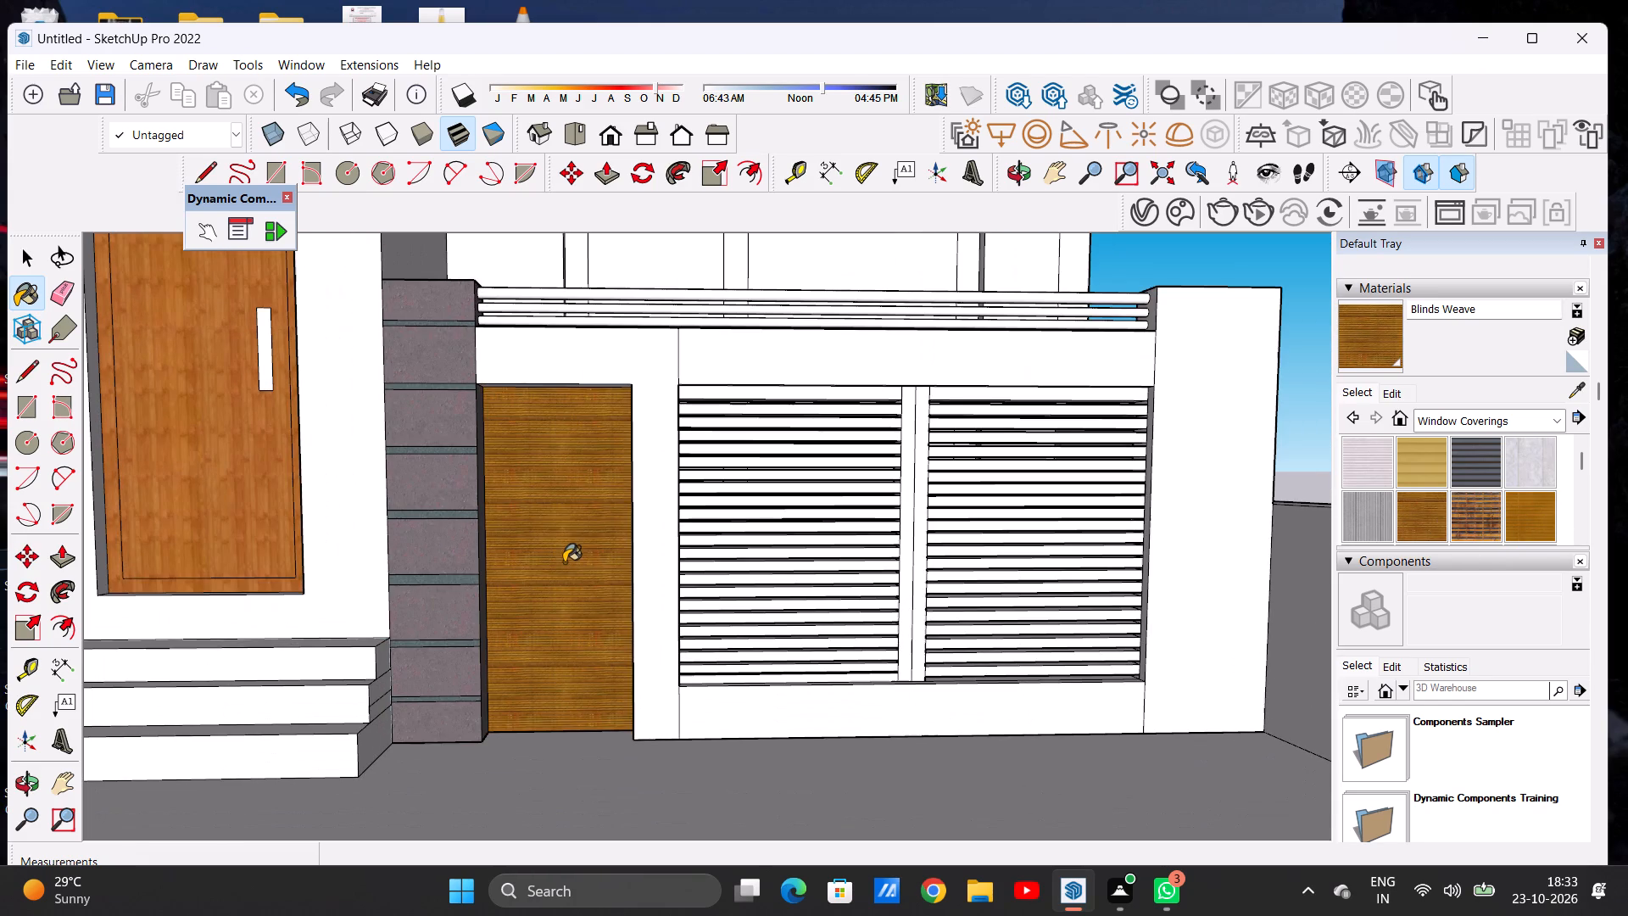
left_click(1394, 399)
left_click(1446, 483)
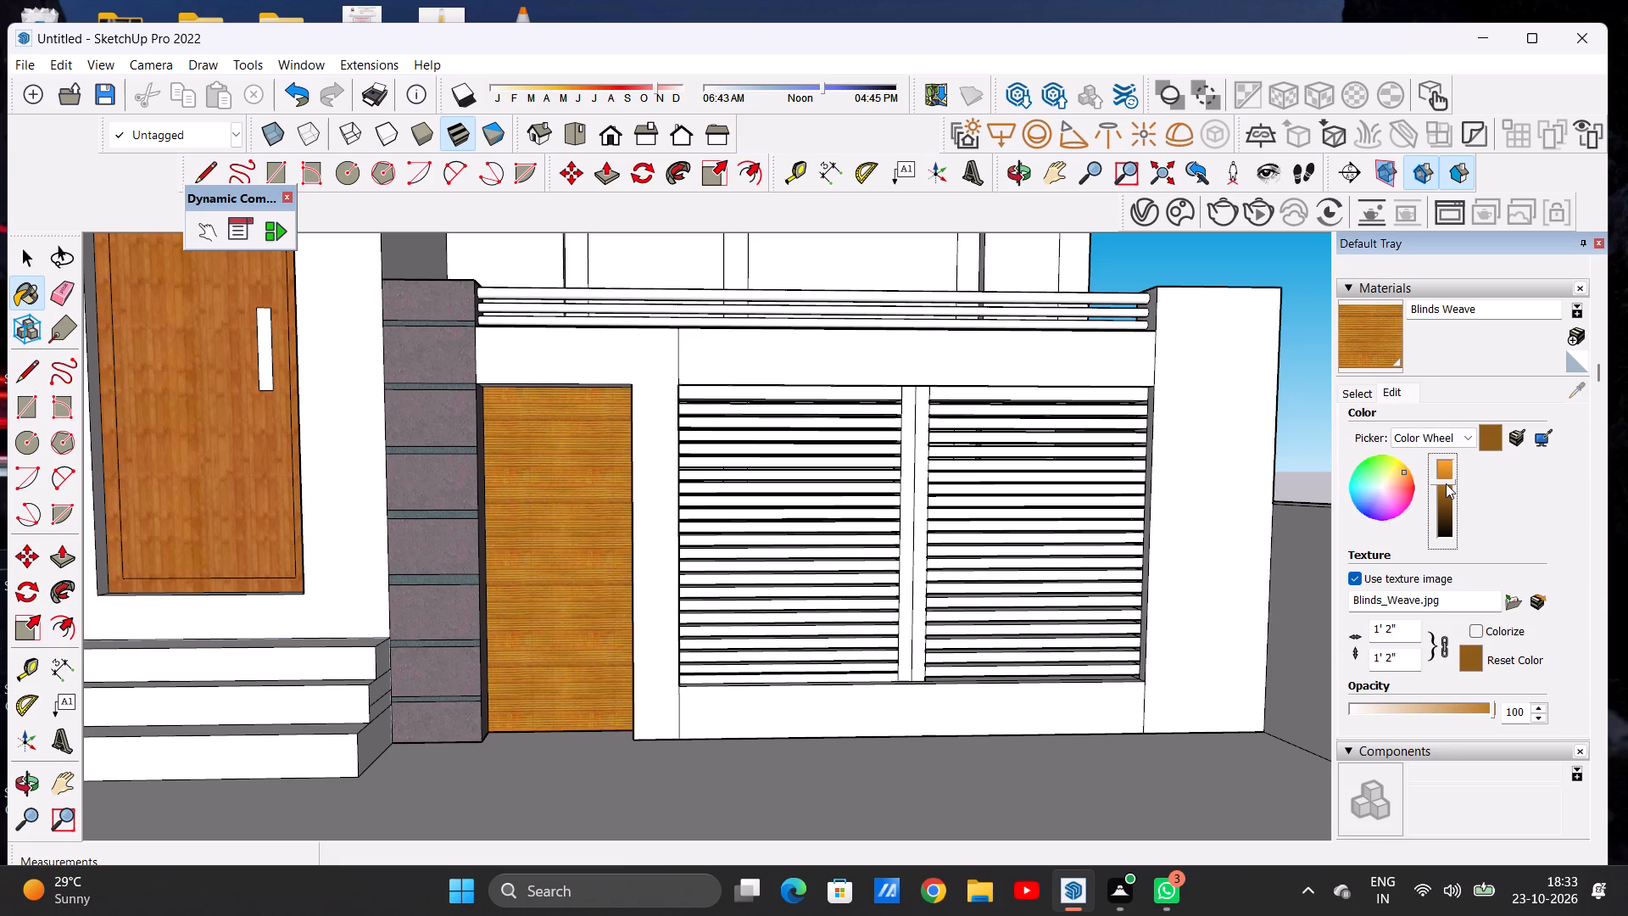
Set the Blinds Weave texture size to 3' high by 3' wide.
scroll(616, 547, "down", 11)
scroll(599, 531, "up", 7)
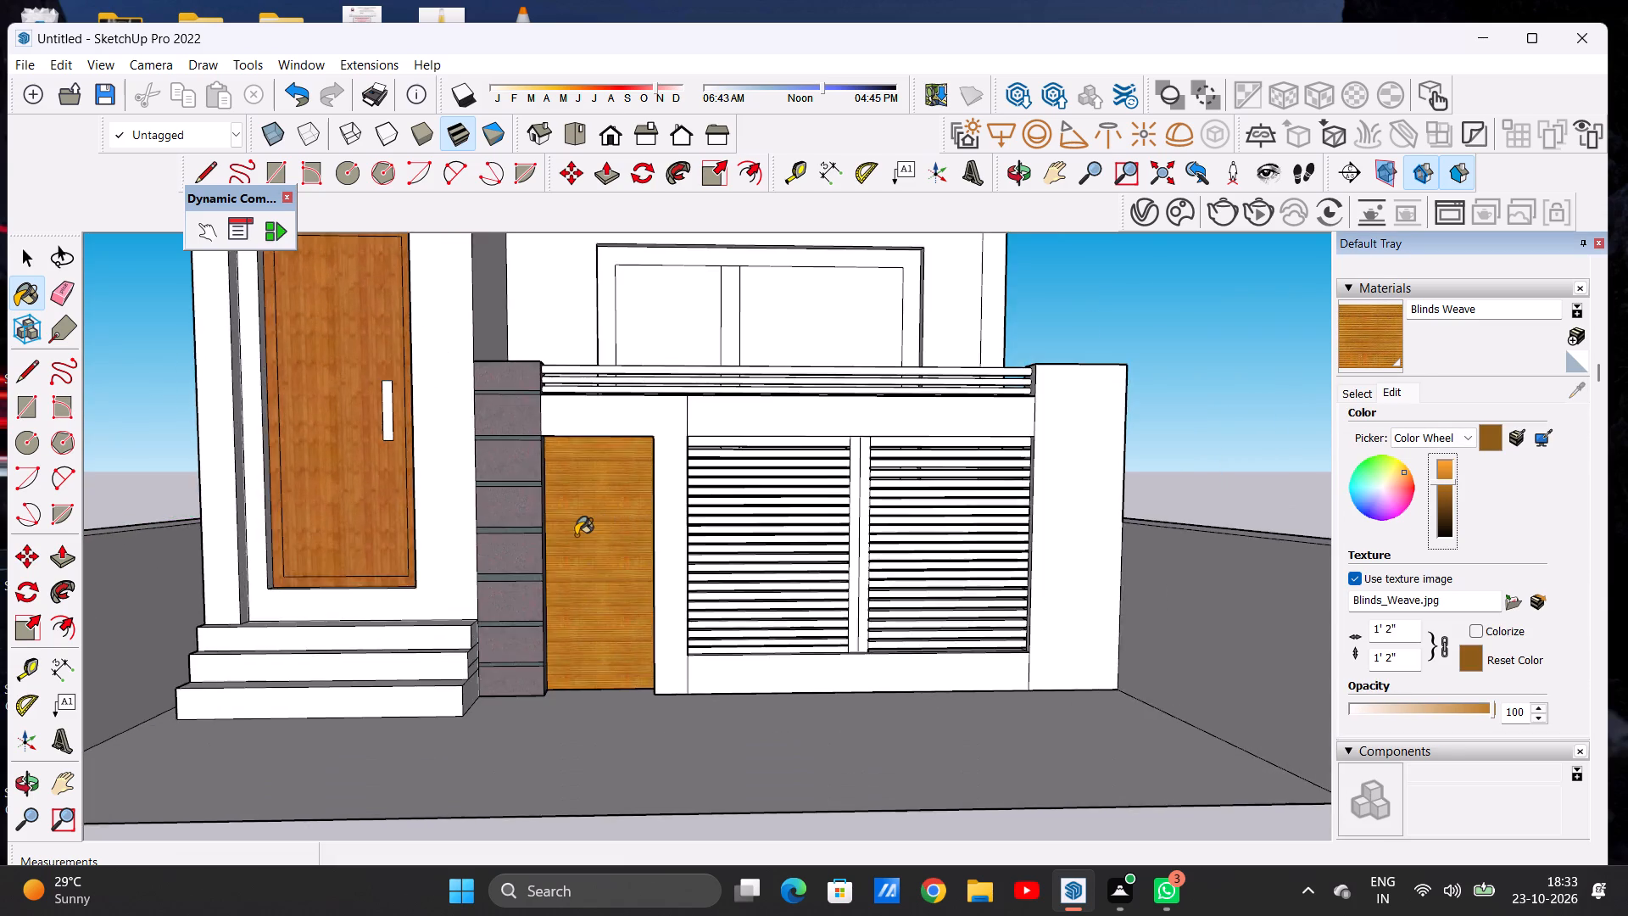
scroll(576, 535, "up", 7)
scroll(571, 541, "down", 7)
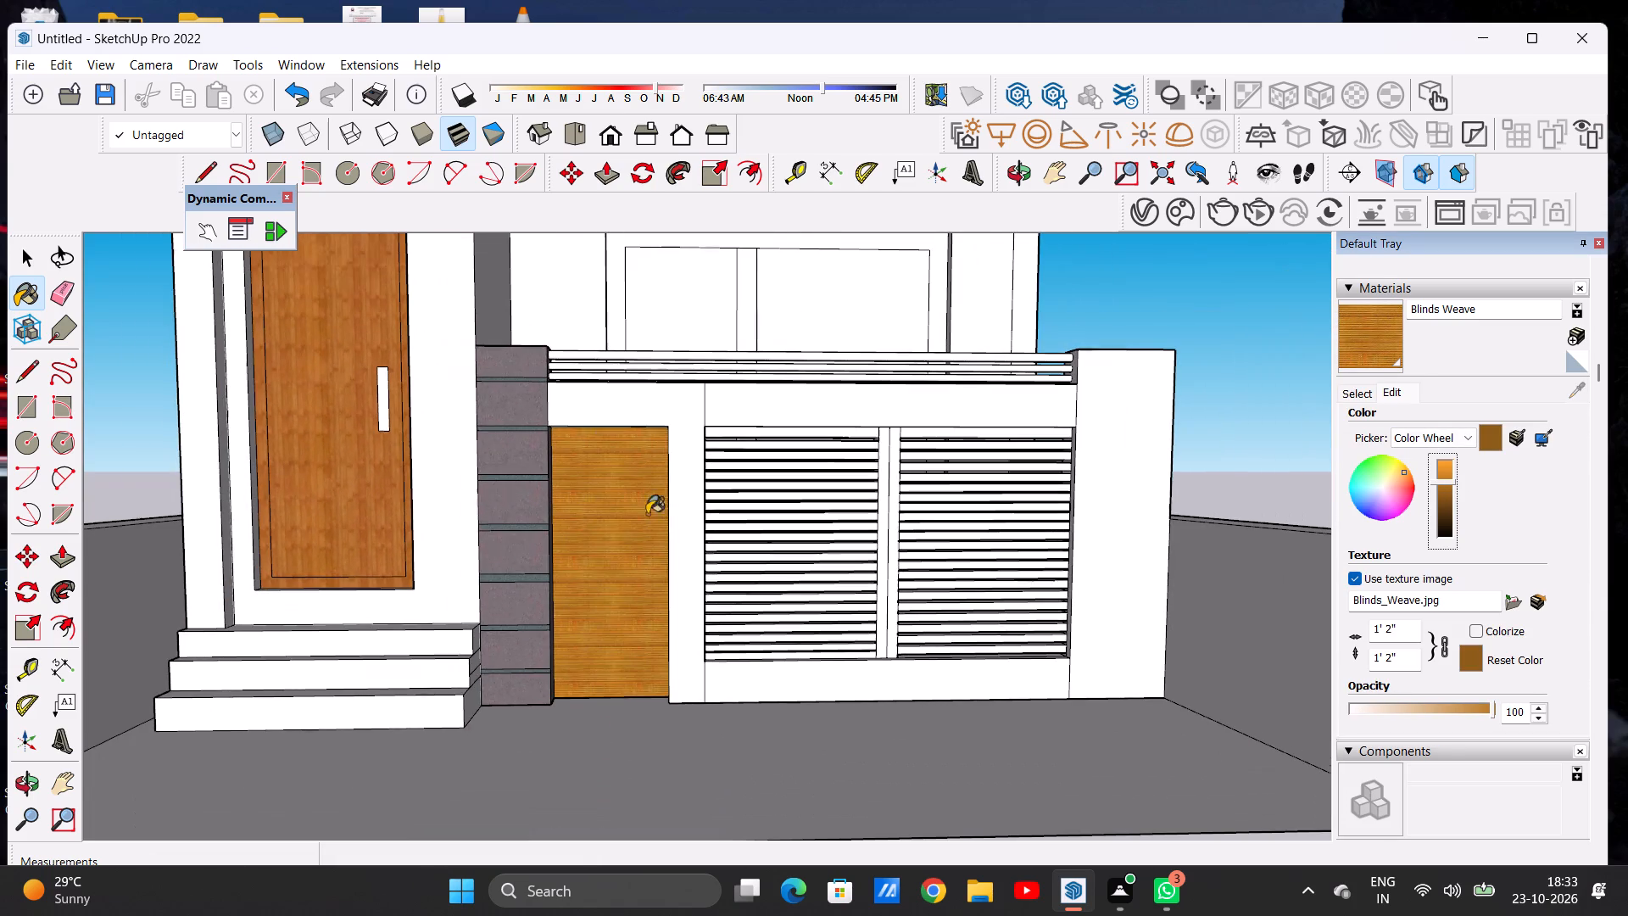
left_click(1397, 659)
key("BackSpace")
key("BackSpace")
key("BackSpace")
key("BackSpace")
key("BackSpace")
key("BackSpace")
key("BackSpace")
key("BackSpace")
key("BackSpace")
key("BackSpace")
key("BackSpace")
key("BackSpace")
key("BackSpace")
key("BackSpace")
key("BackSpace")
key("BackSpace")
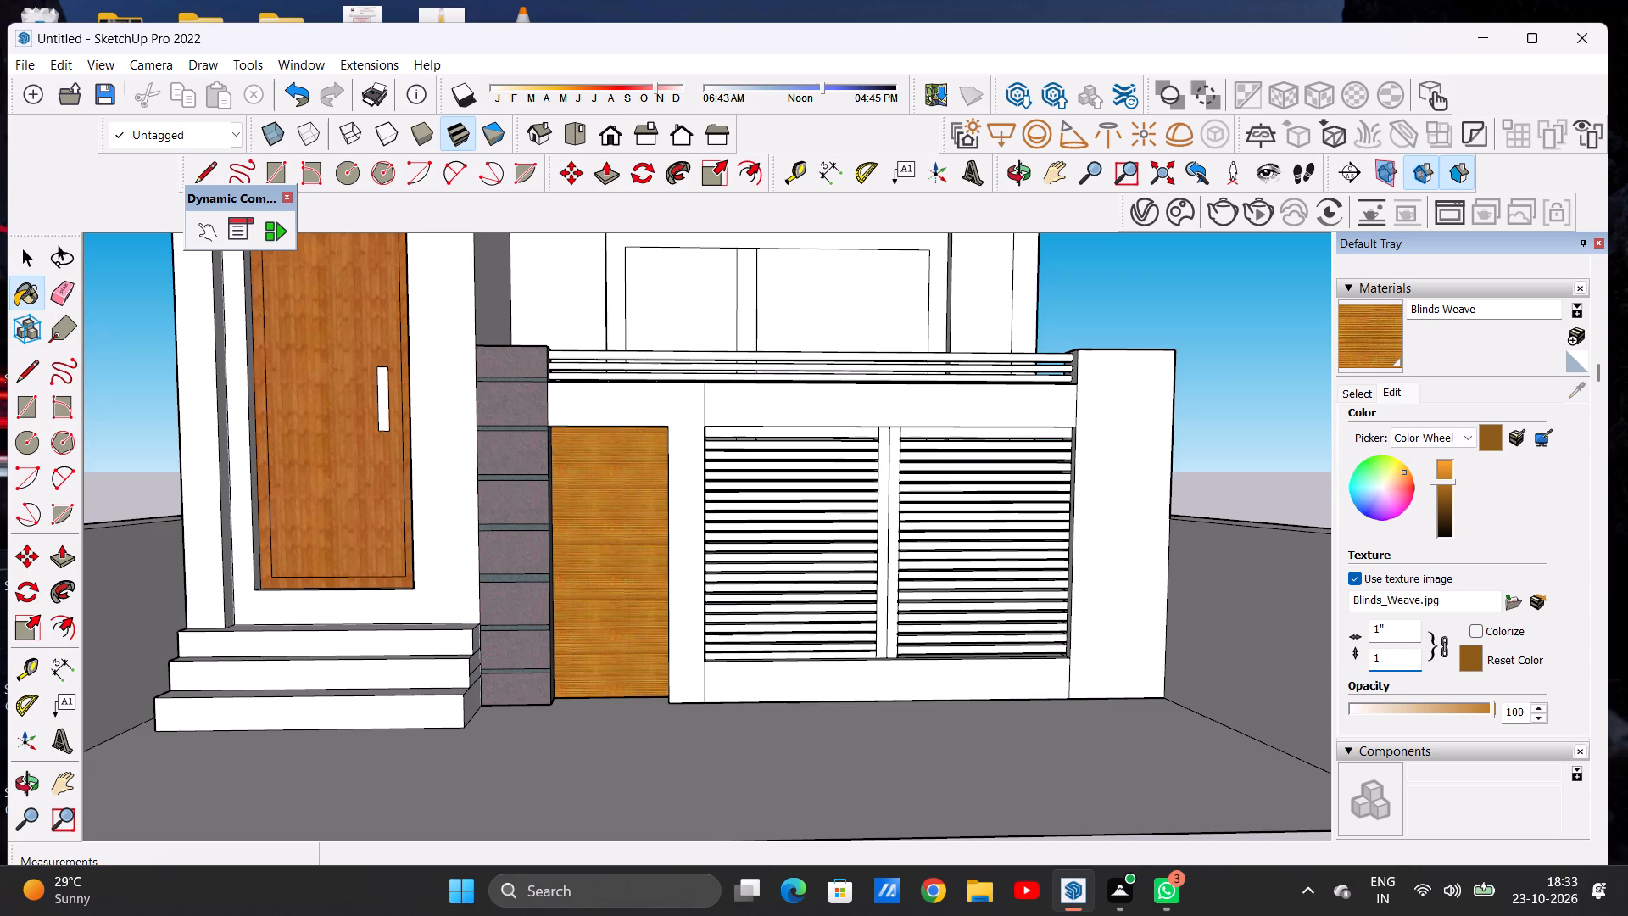
key("3")
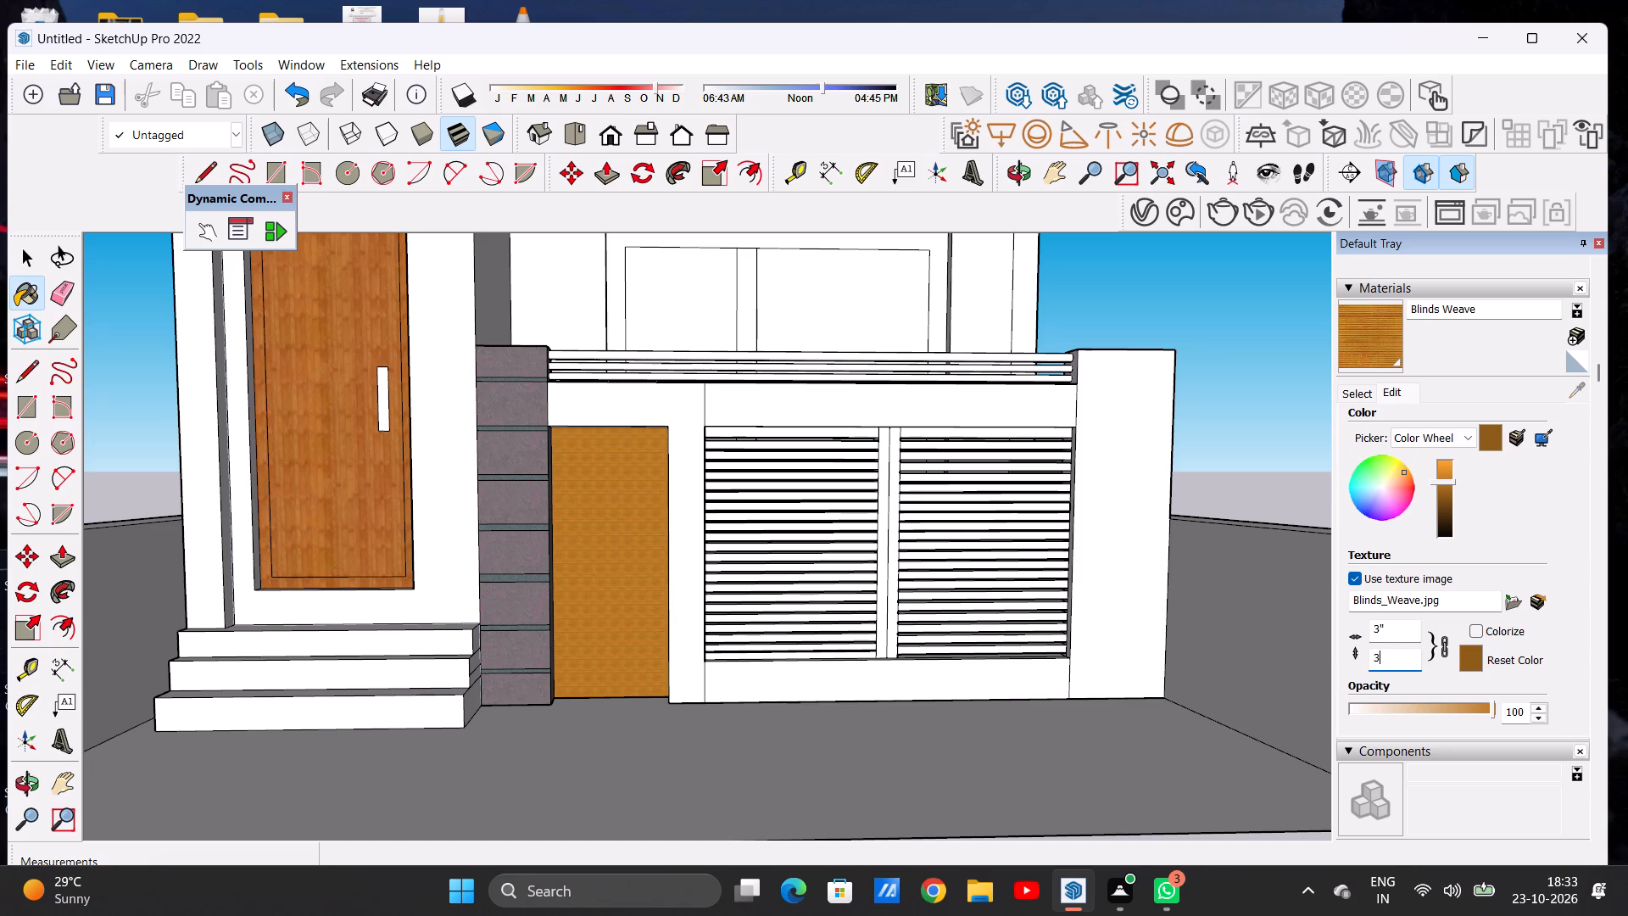
key("apostrophe")
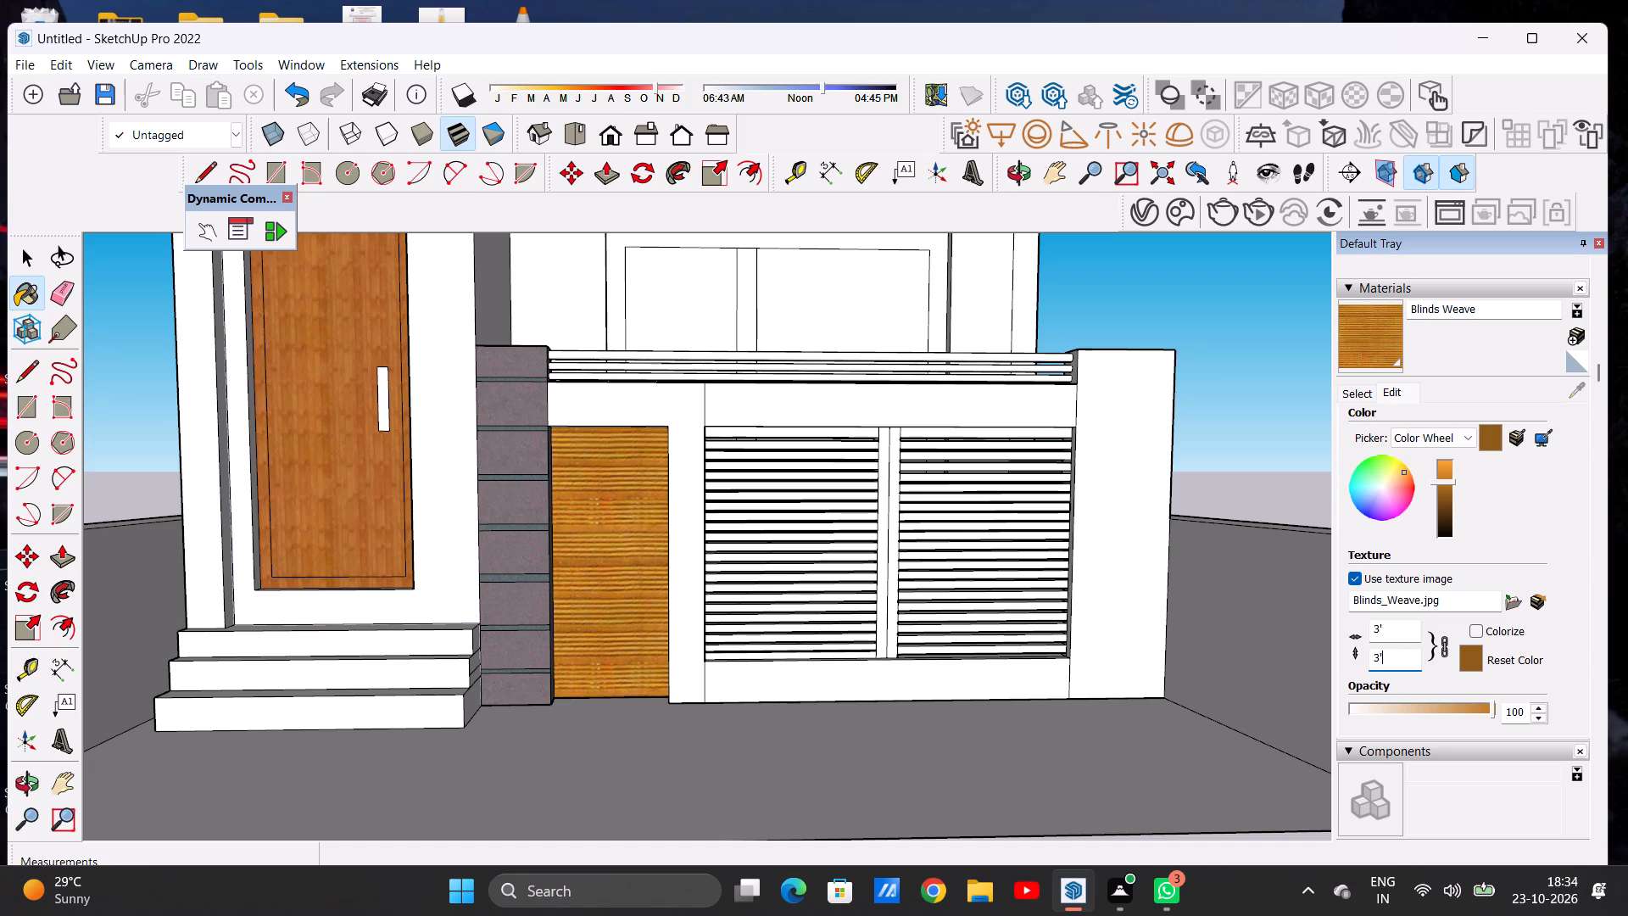
key("Return")
Examine the entrance door and the small side door within the full front elevation.
scroll(1304, 681, "down", 6)
scroll(592, 725, "down", 5)
scroll(532, 620, "down", 7)
scroll(930, 582, "up", 3)
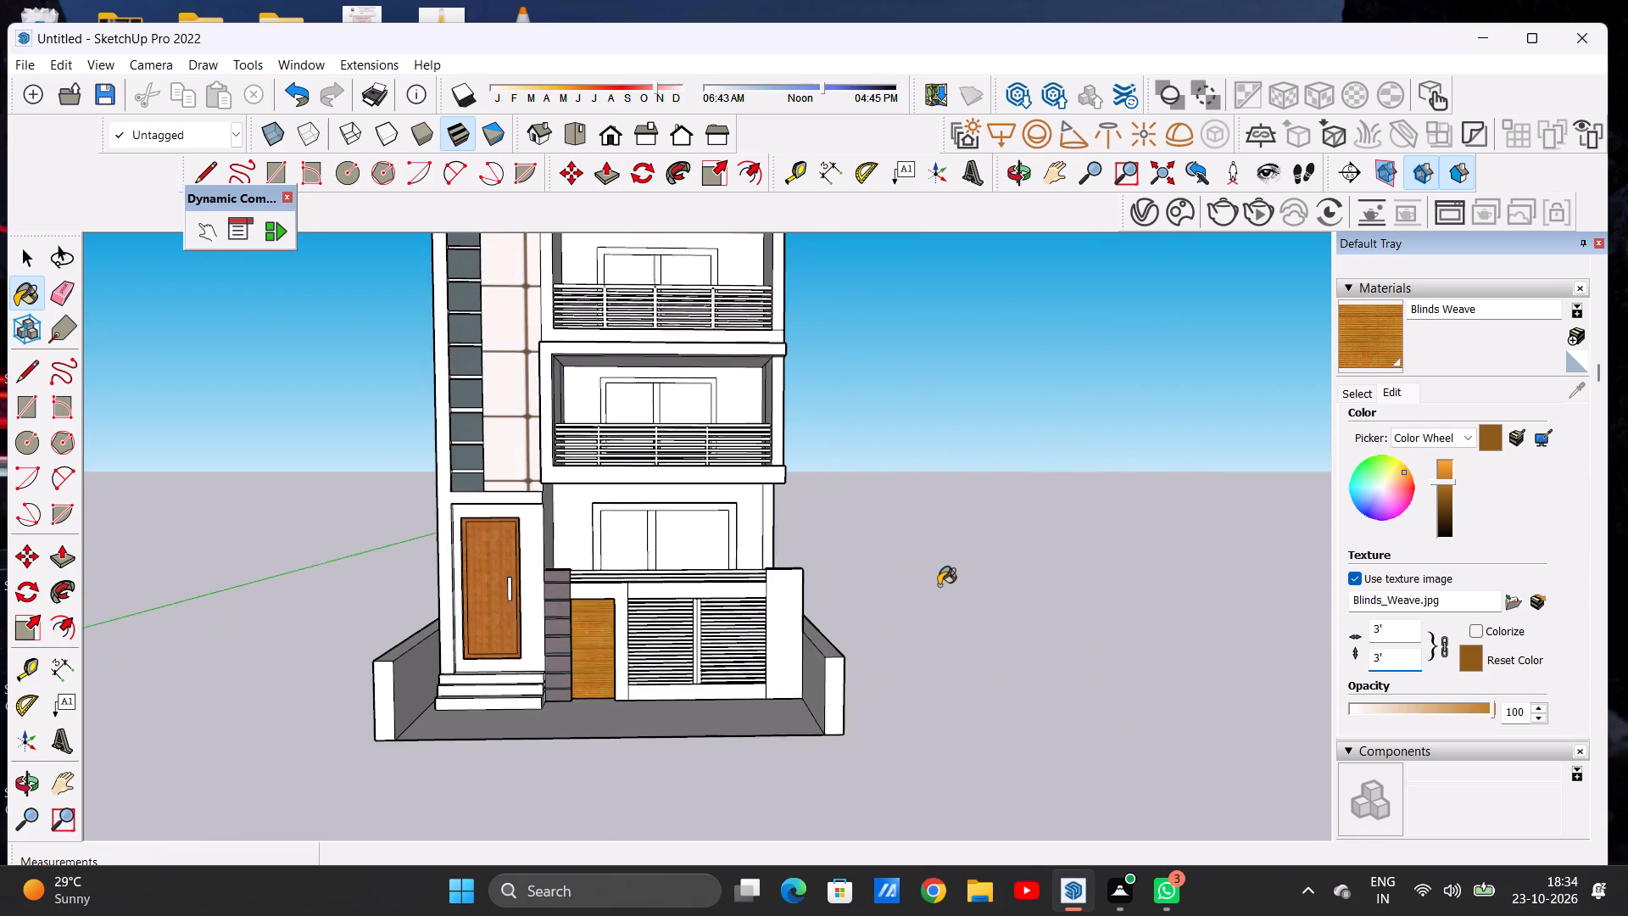
scroll(939, 585, "up", 3)
scroll(939, 585, "down", 1)
left_click(939, 585)
key("space")
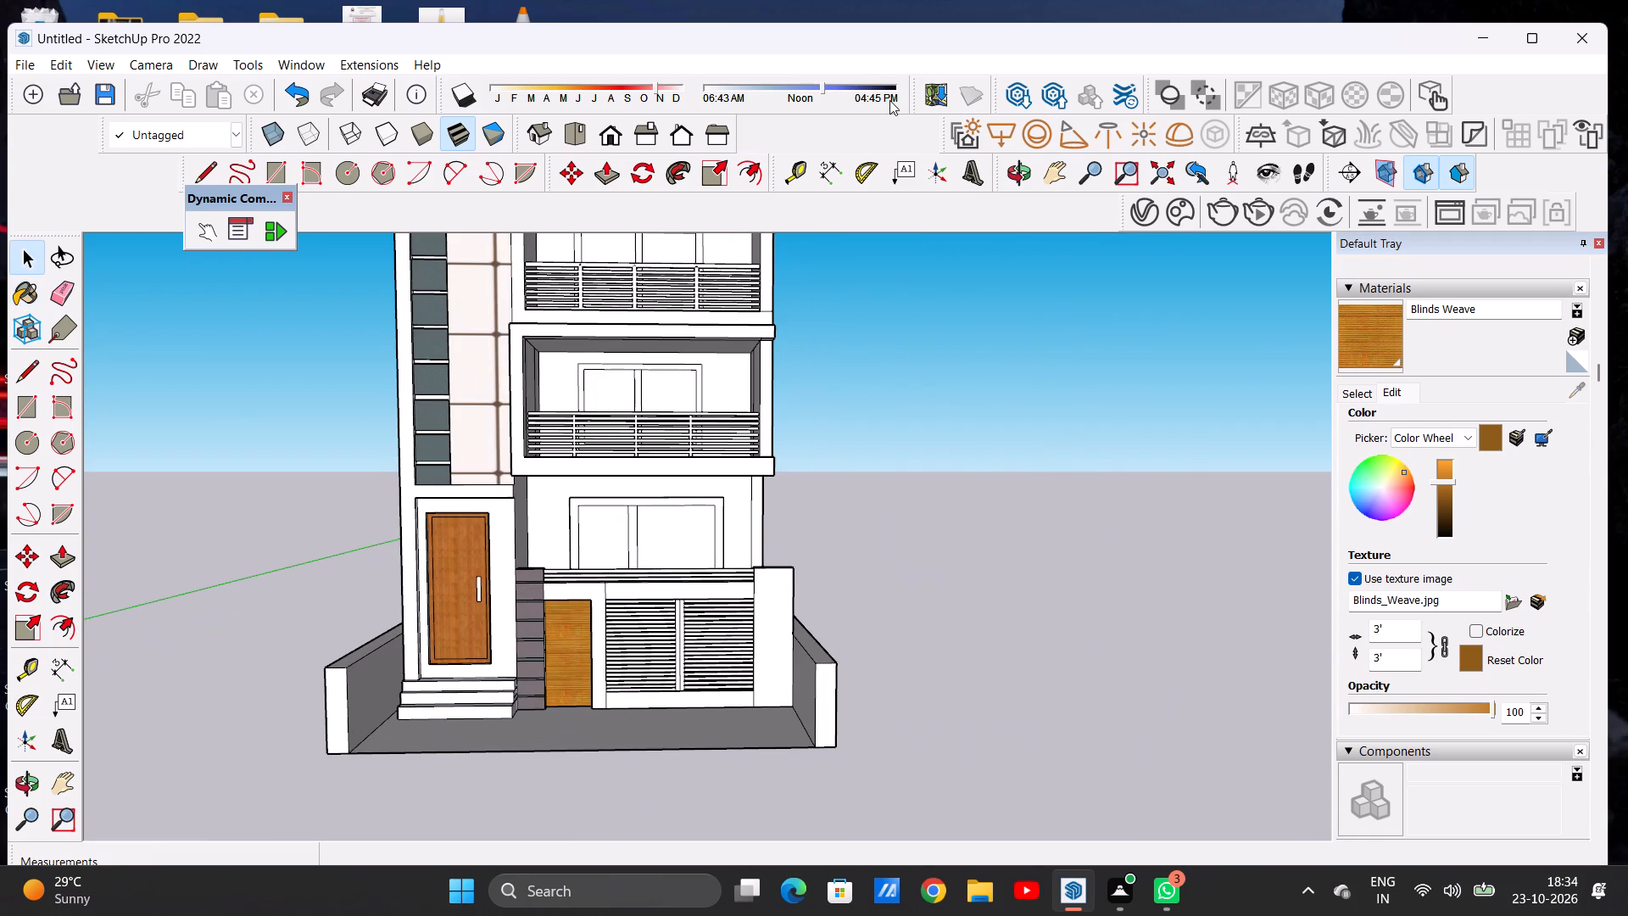
scroll(599, 636, "up", 5)
scroll(680, 614, "down", 12)
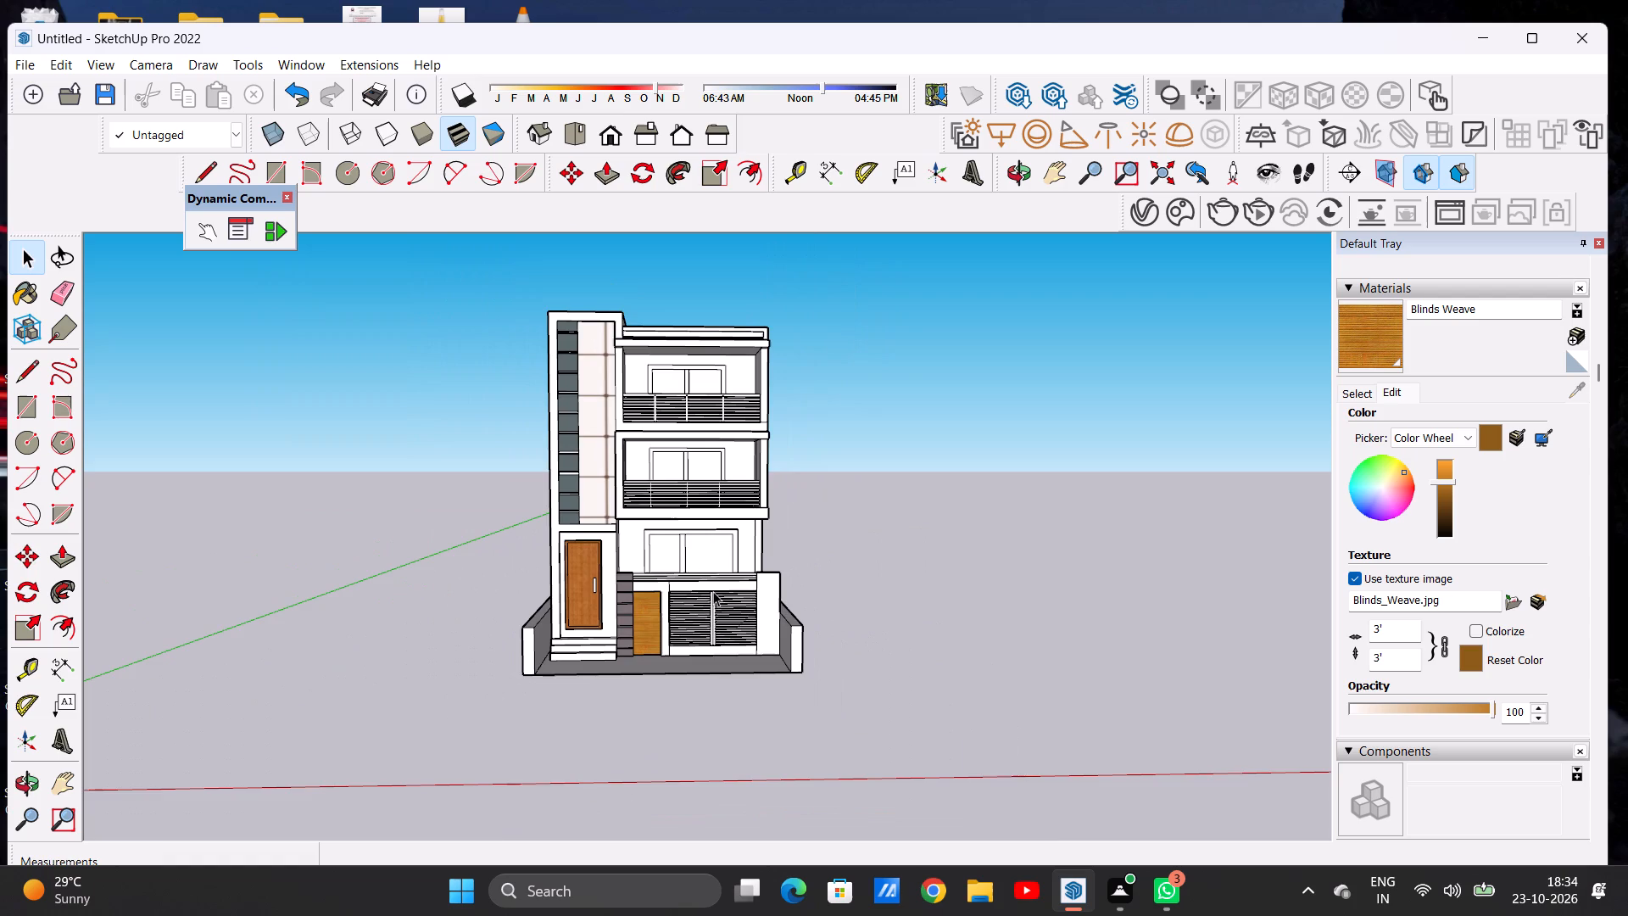
Paint the entrance door's handle with Blinds Cloth Horizontal from the Window Coverings collection.
scroll(626, 619, "up", 1)
scroll(626, 619, "down", 1)
scroll(626, 619, "up", 8)
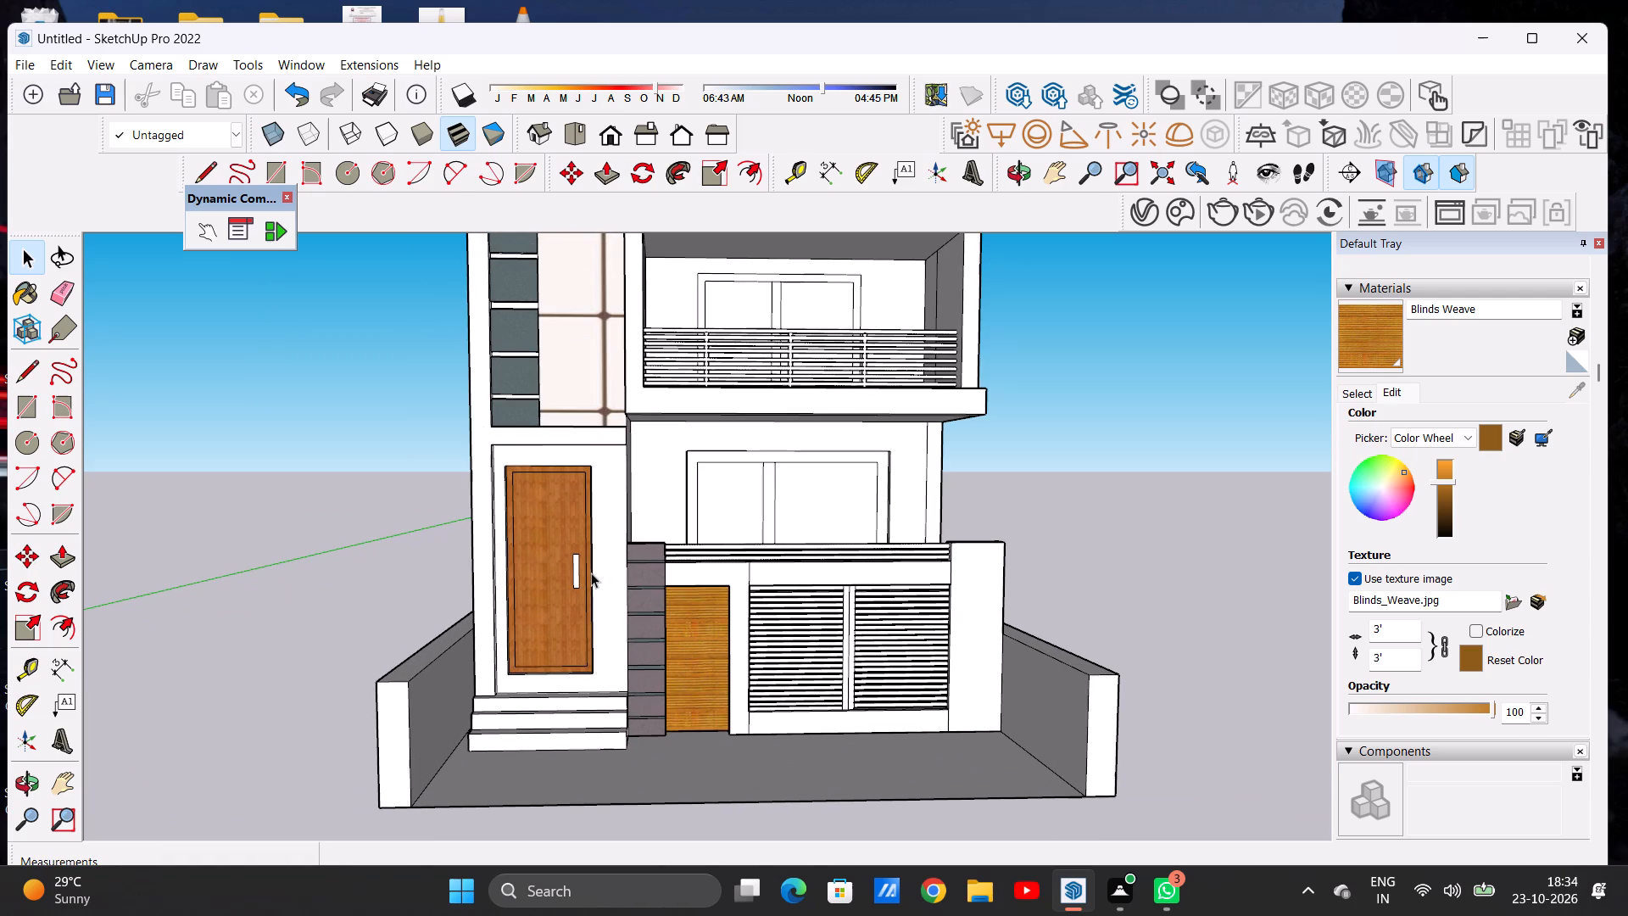
scroll(574, 583, "up", 12)
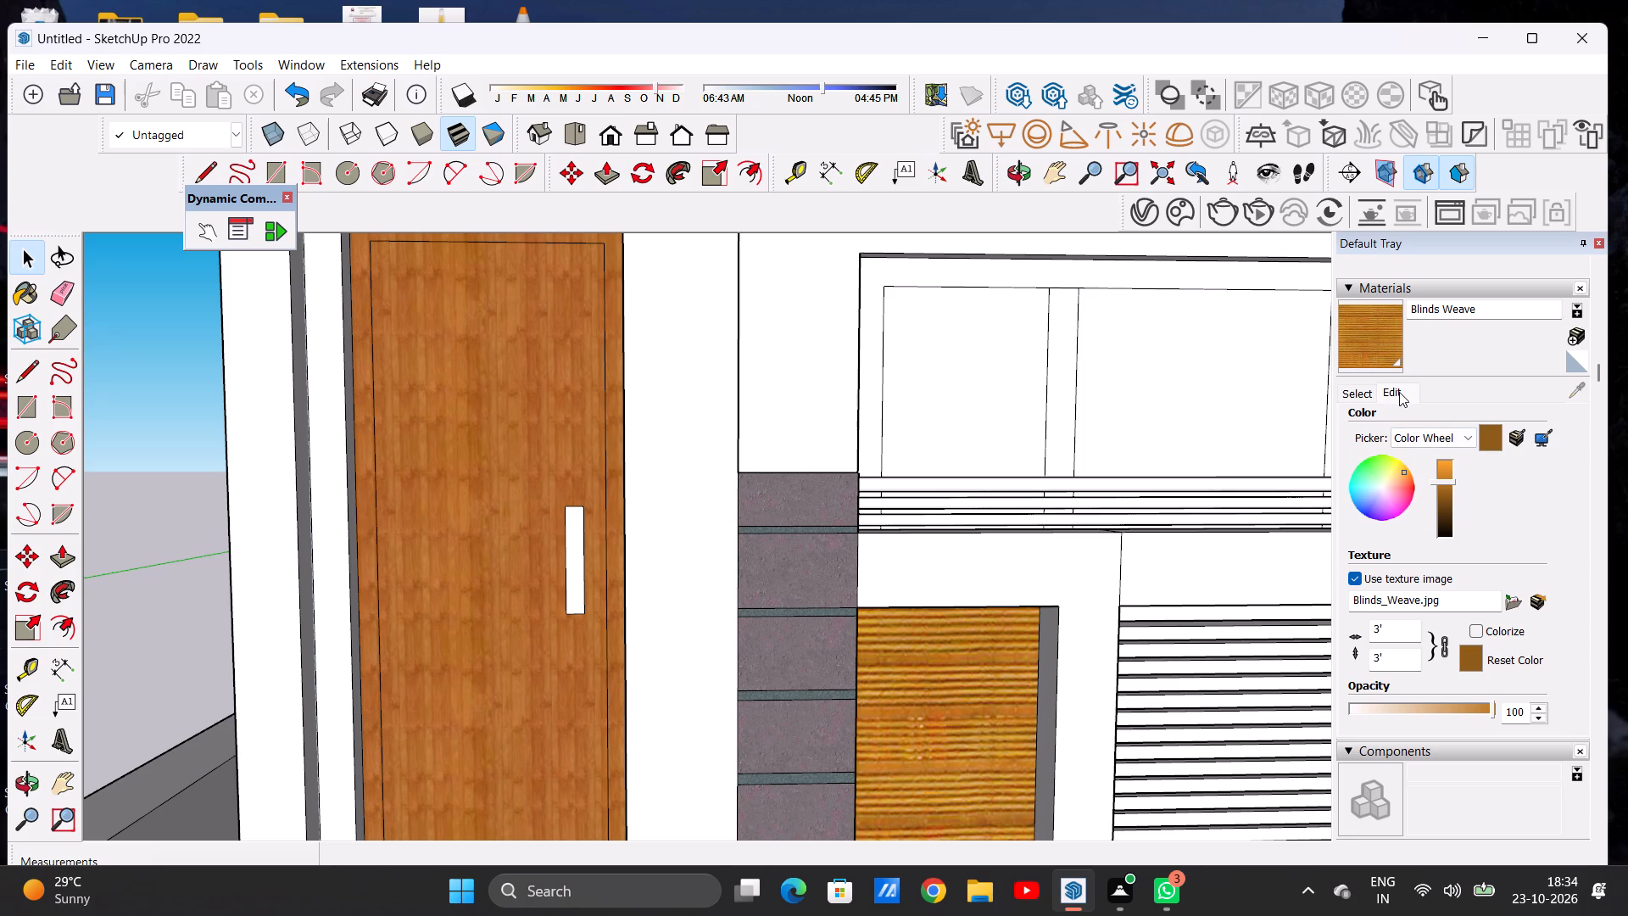
left_click(1365, 392)
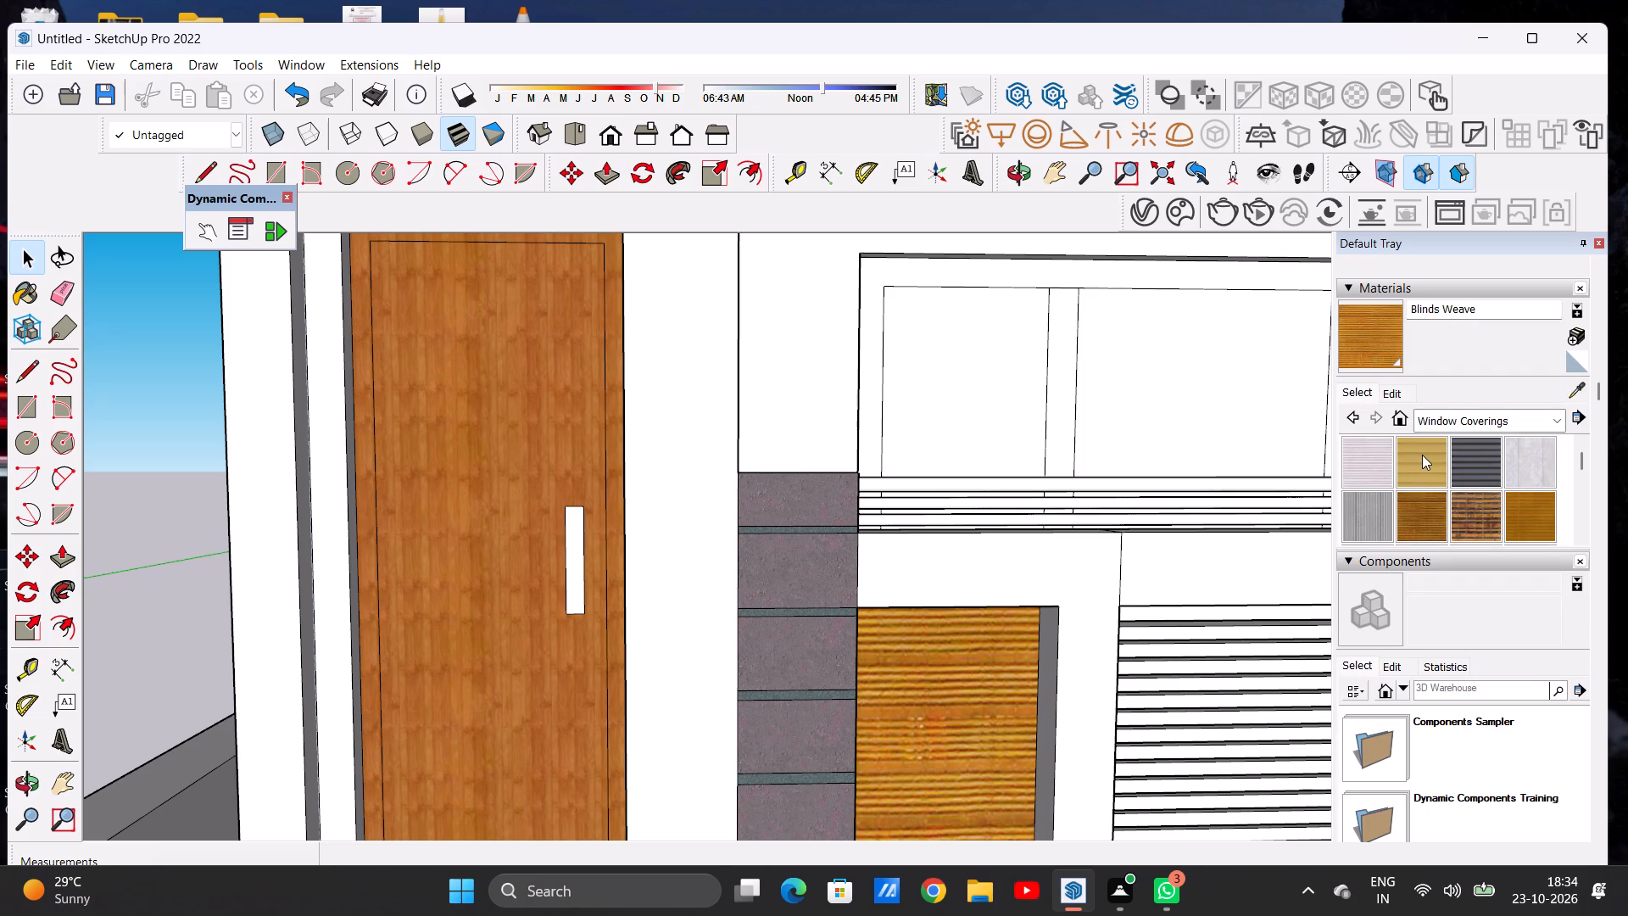
left_click(1422, 455)
scroll(605, 547, "up", 8)
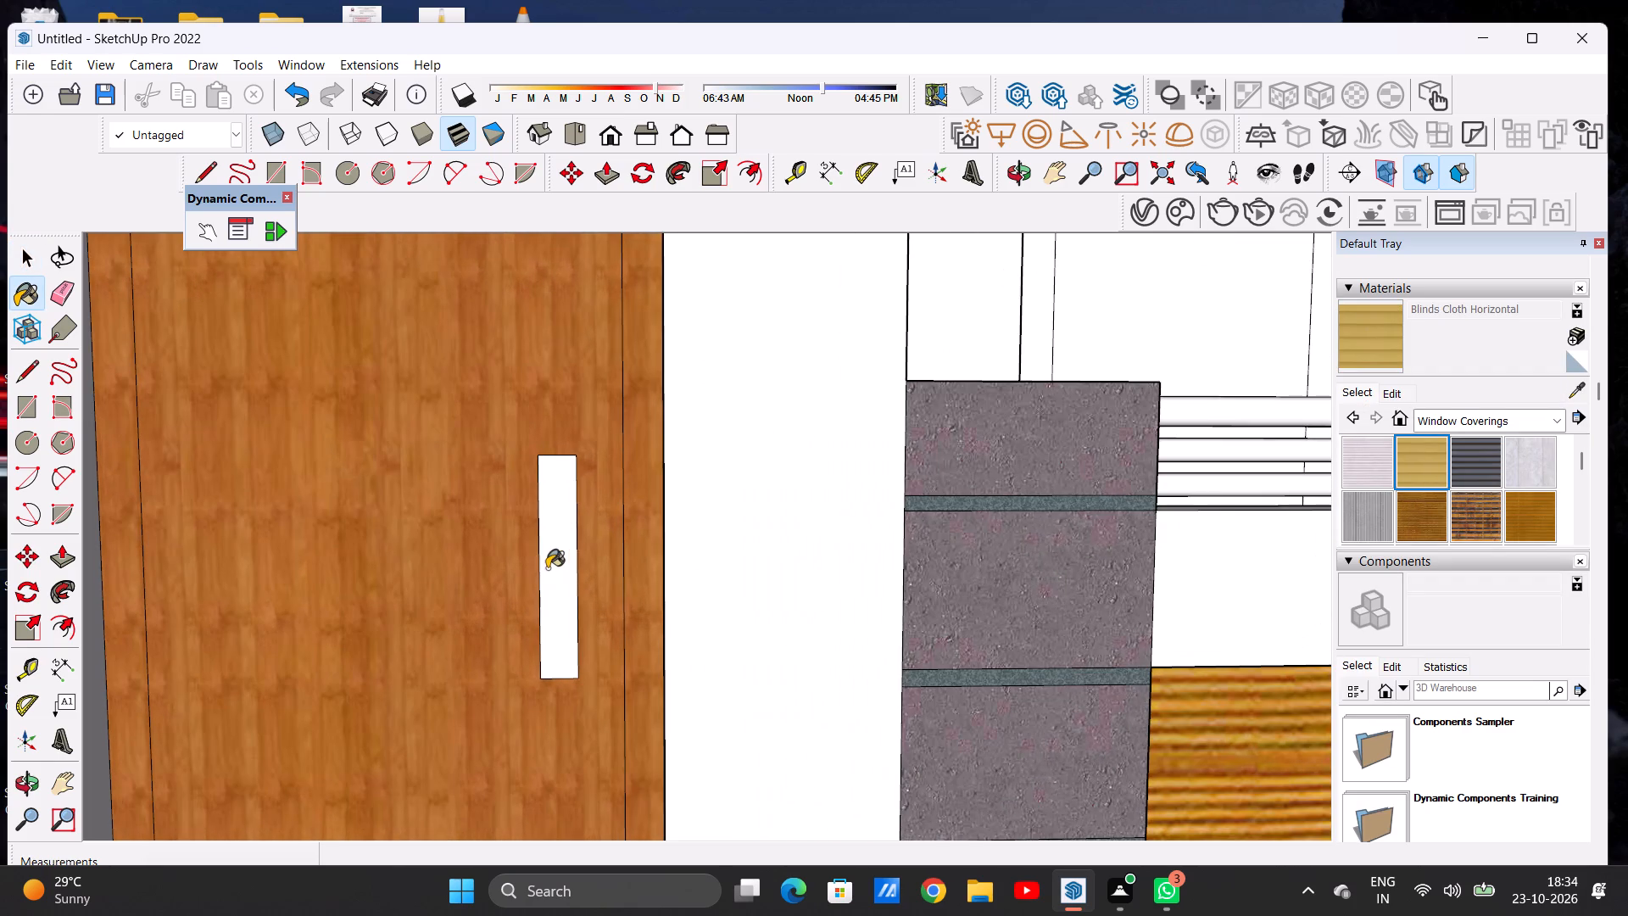
left_click(545, 568)
scroll(549, 570, "up", 6)
scroll(556, 576, "down", 11)
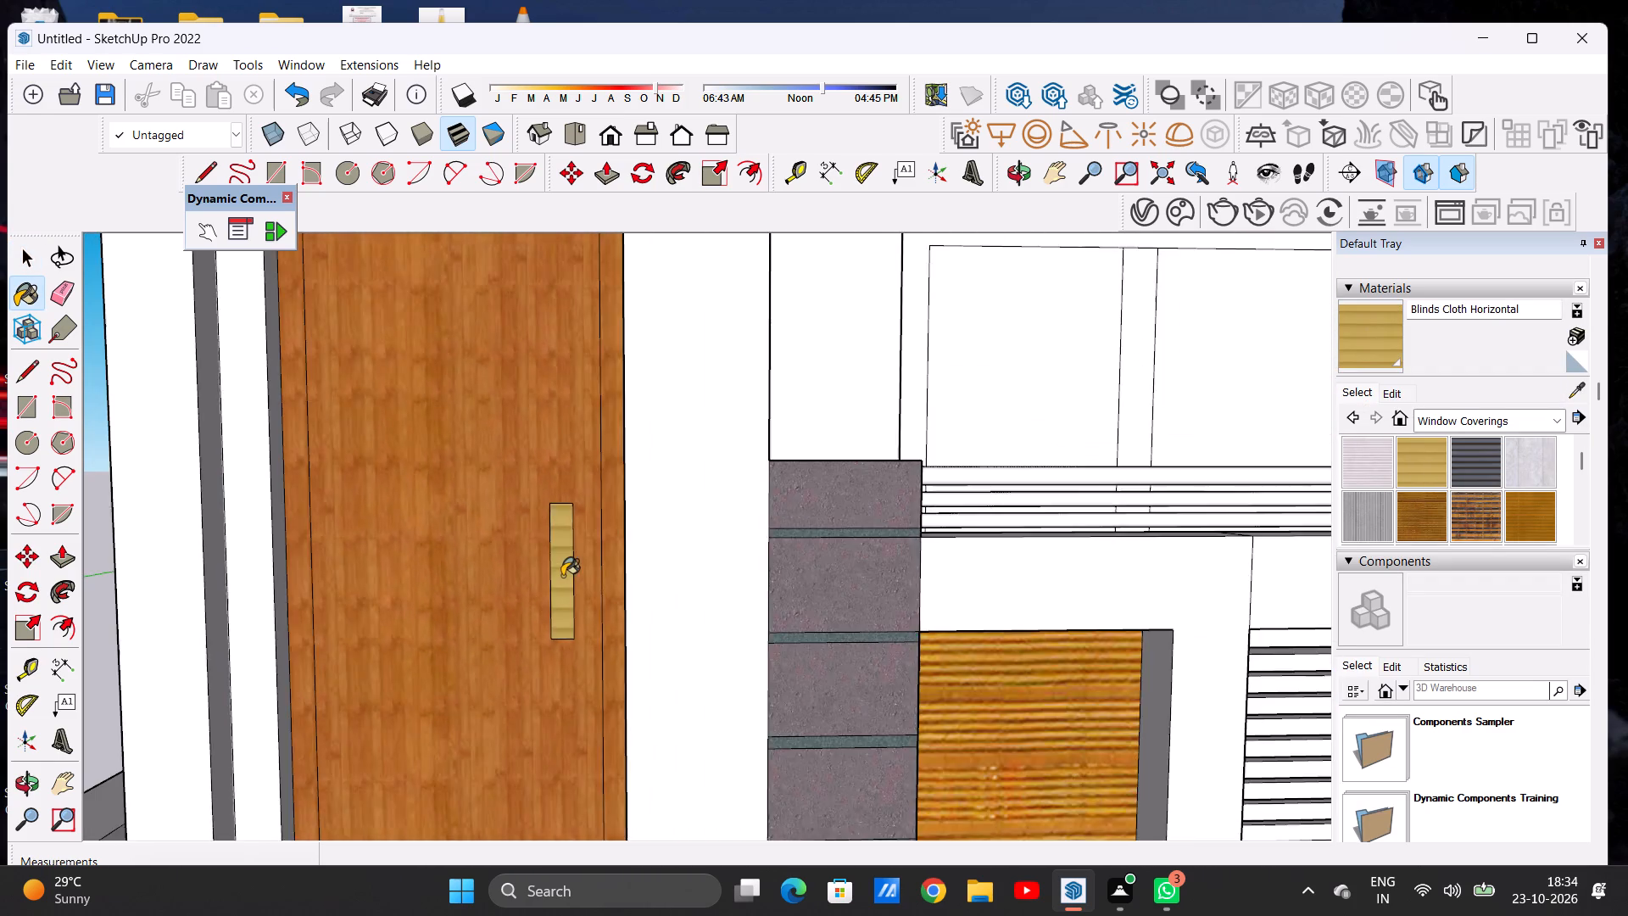
Examine the painted door handle and the ground-floor front from several angles and within the full elevation.
scroll(562, 576, "down", 19)
scroll(565, 572, "down", 3)
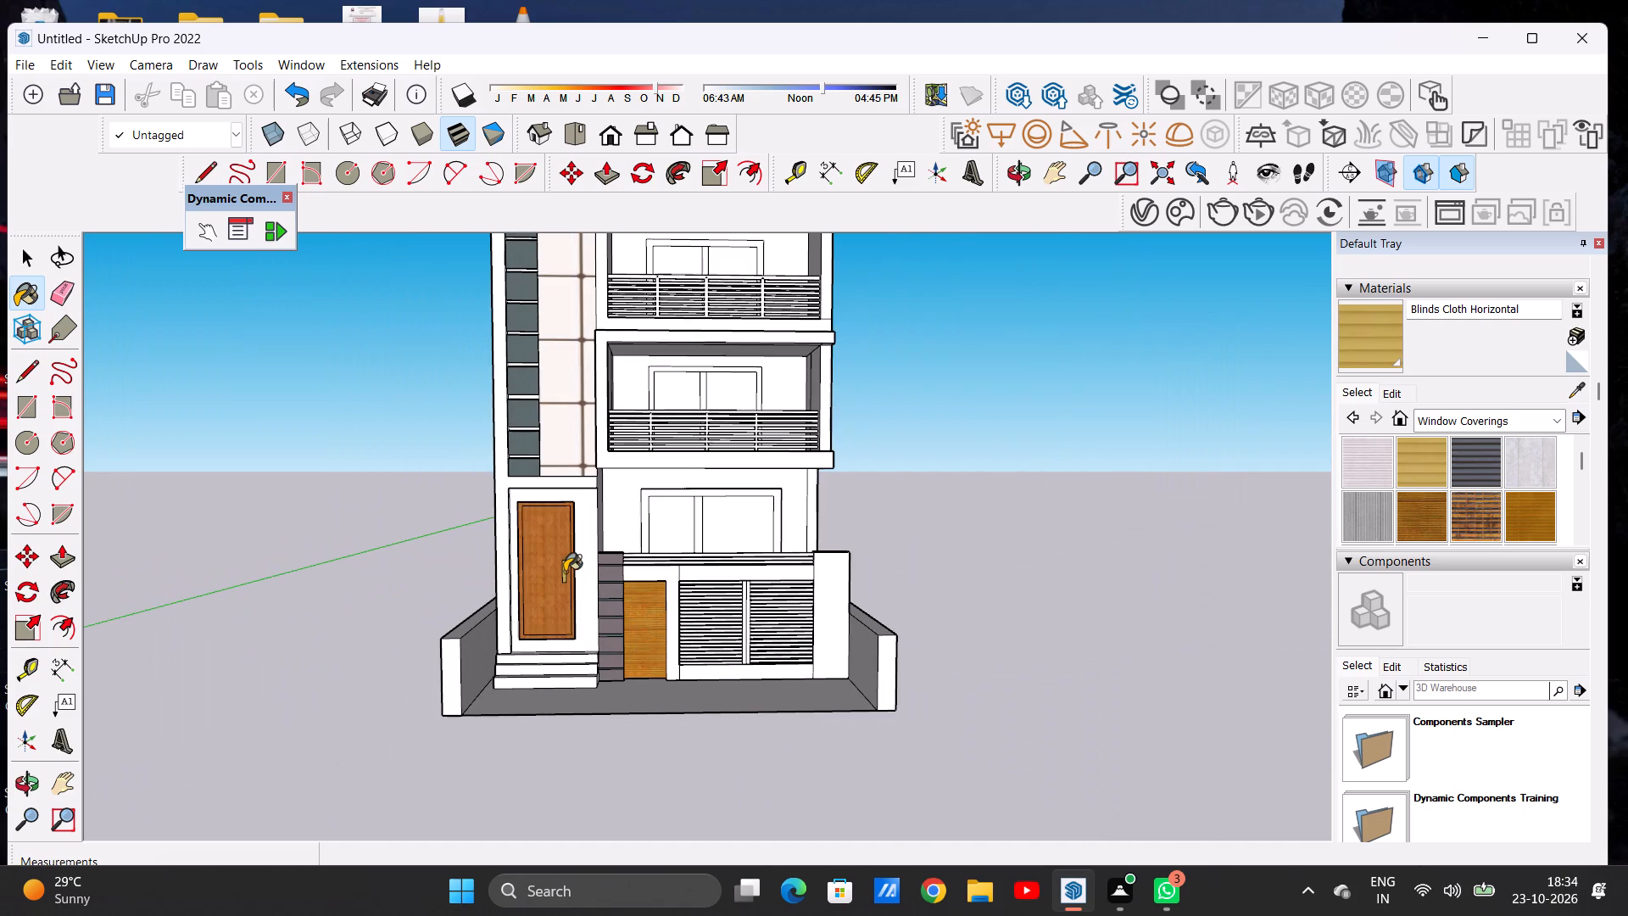
scroll(571, 555, "up", 8)
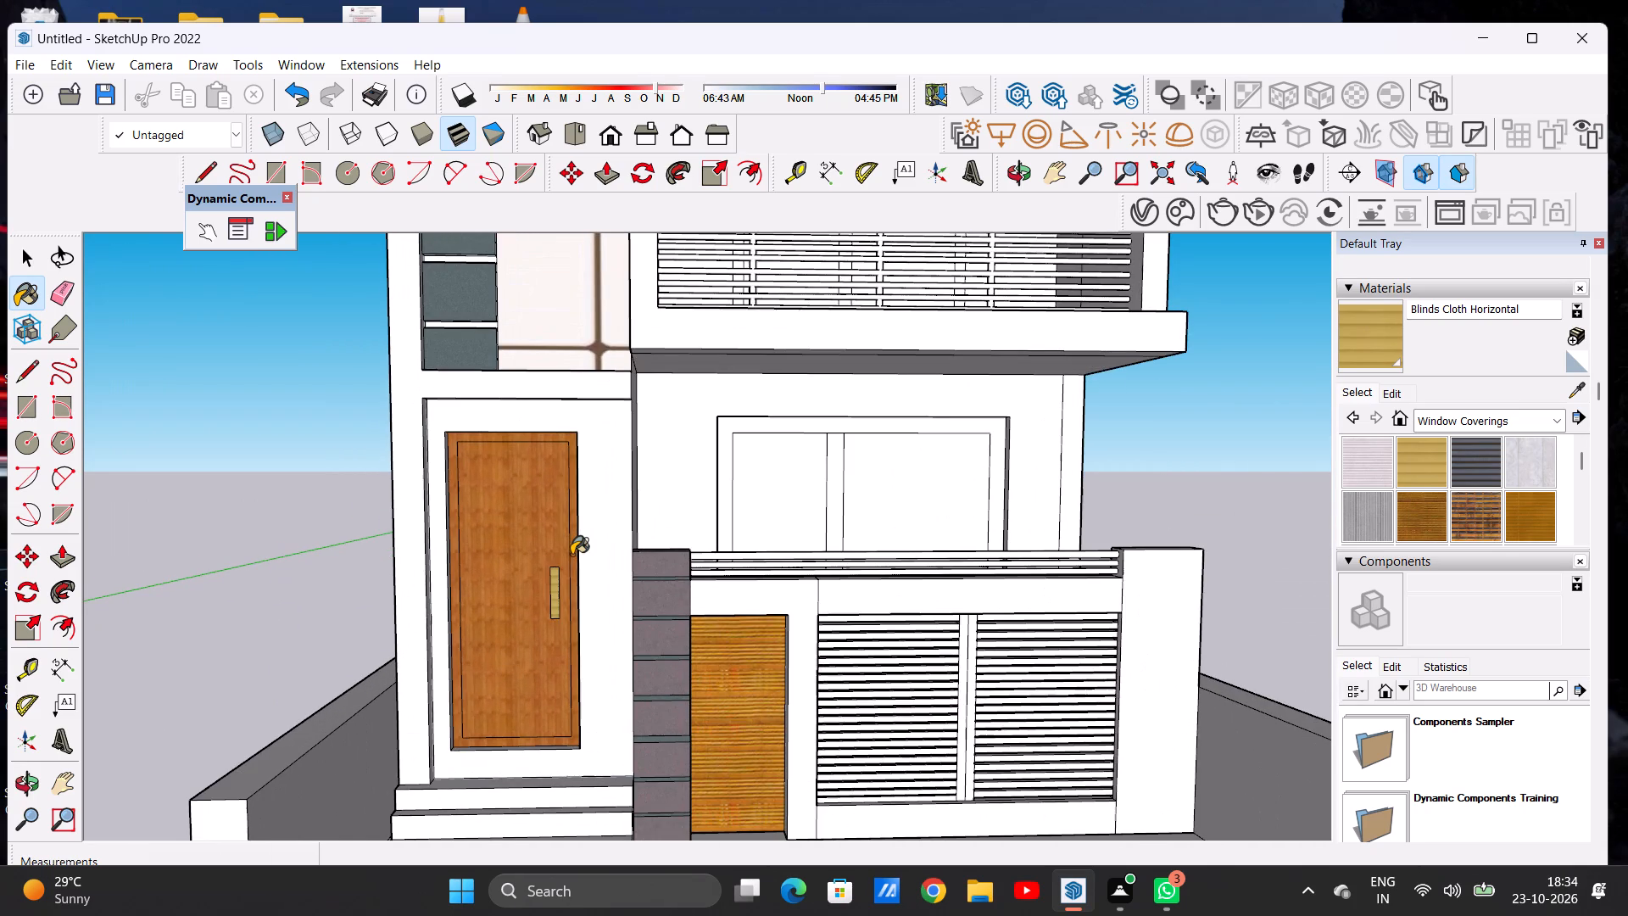
key("space")
scroll(577, 584, "down", 5)
middle_click_drag(588, 551, 184, 549)
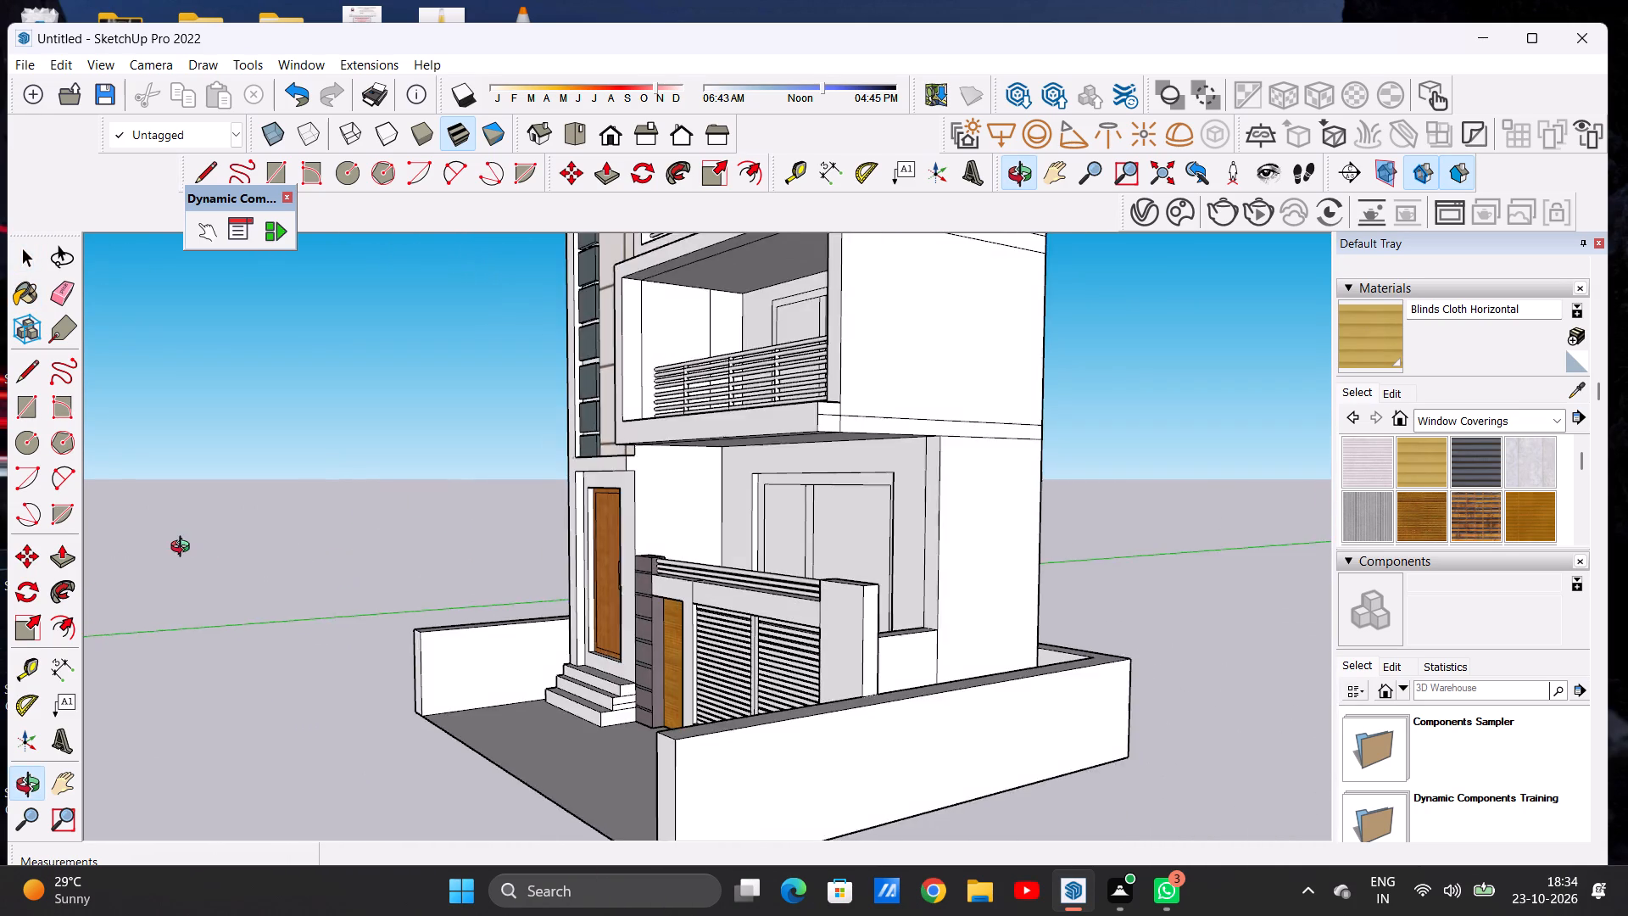
middle_click_drag(184, 549, 555, 582)
scroll(568, 594, "down", 5)
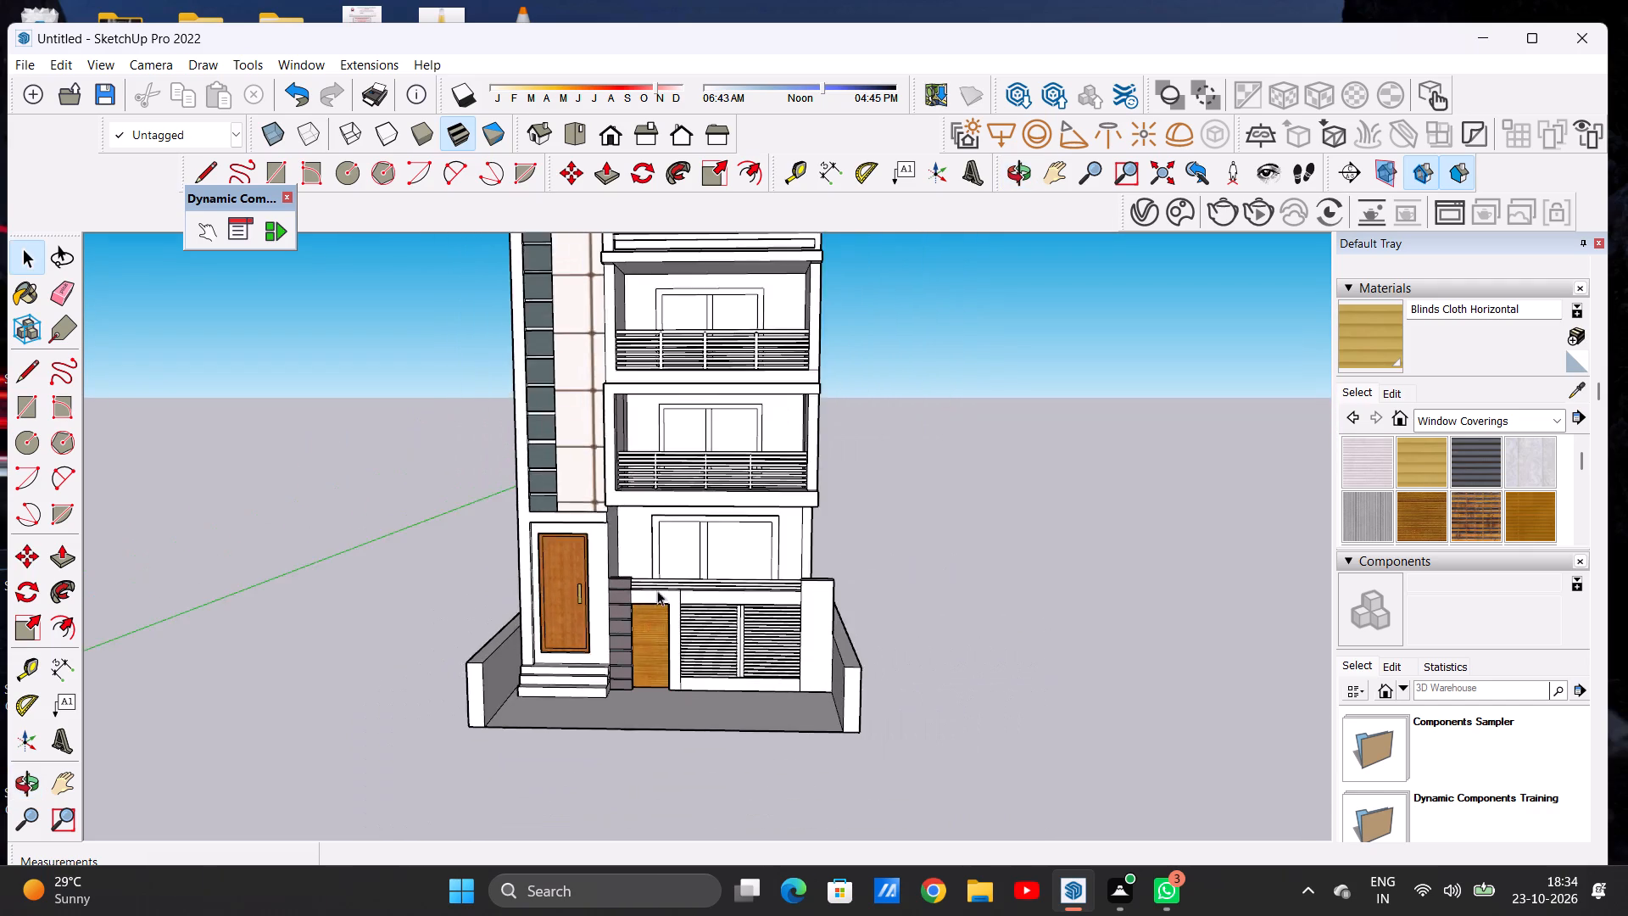
scroll(657, 590, "down", 6)
scroll(634, 449, "up", 2)
scroll(634, 448, "down", 2)
scroll(634, 448, "up", 1)
scroll(634, 448, "down", 1)
scroll(634, 448, "up", 3)
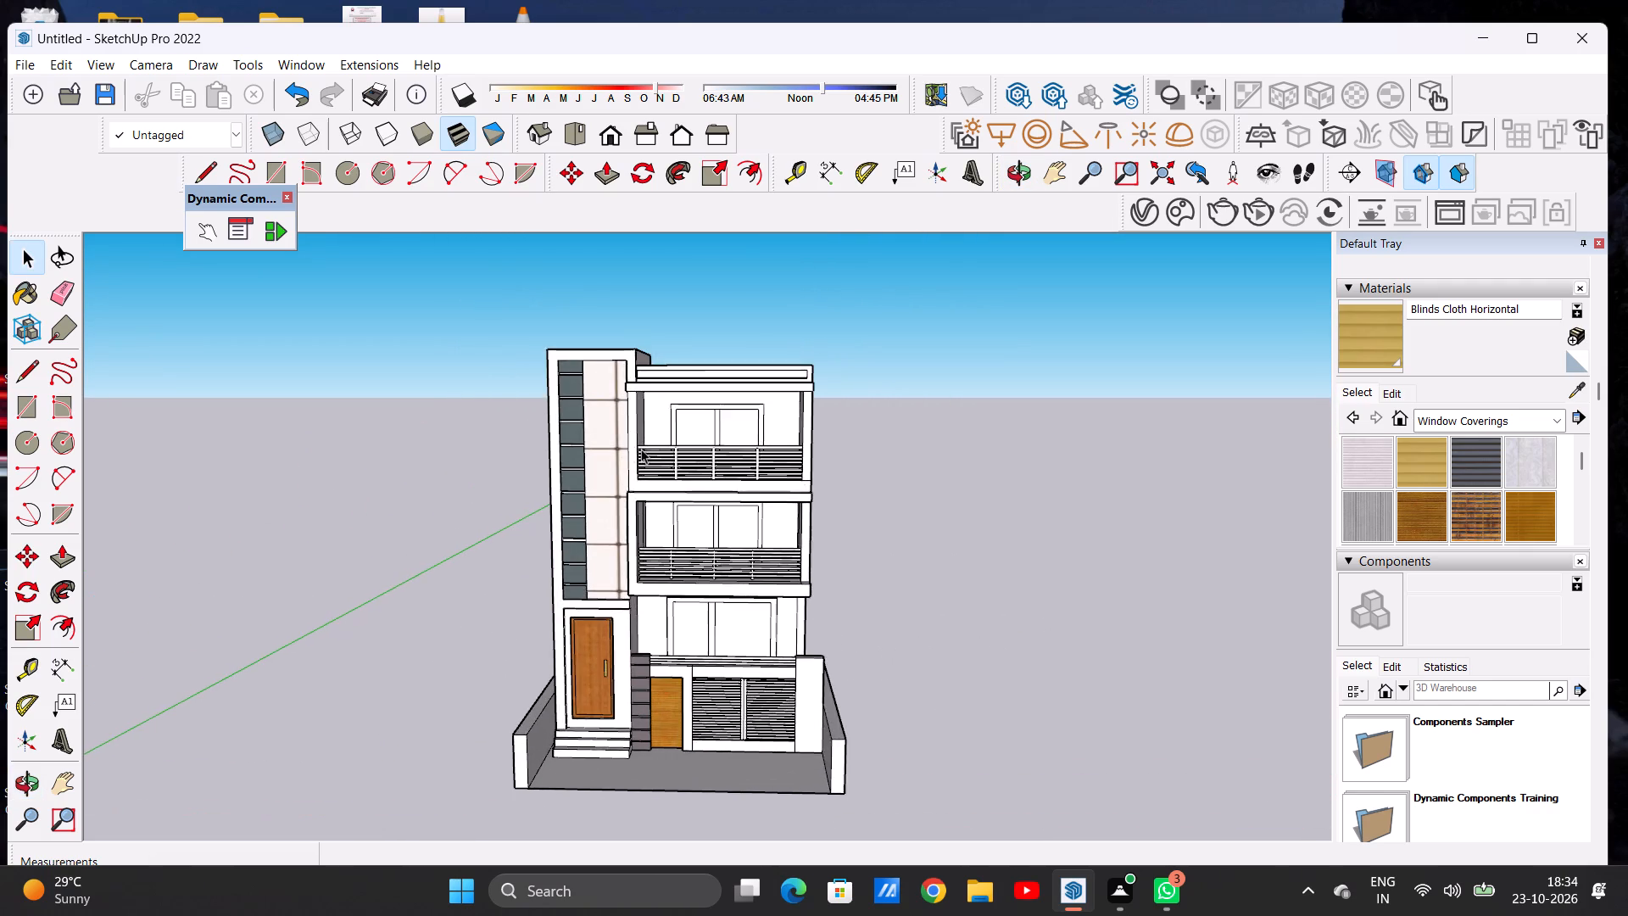
Examine the tower's cladding blocks, the gaps between them and the upper balconies from several angles.
scroll(706, 492, "up", 5)
middle_click_drag(629, 495, 502, 473)
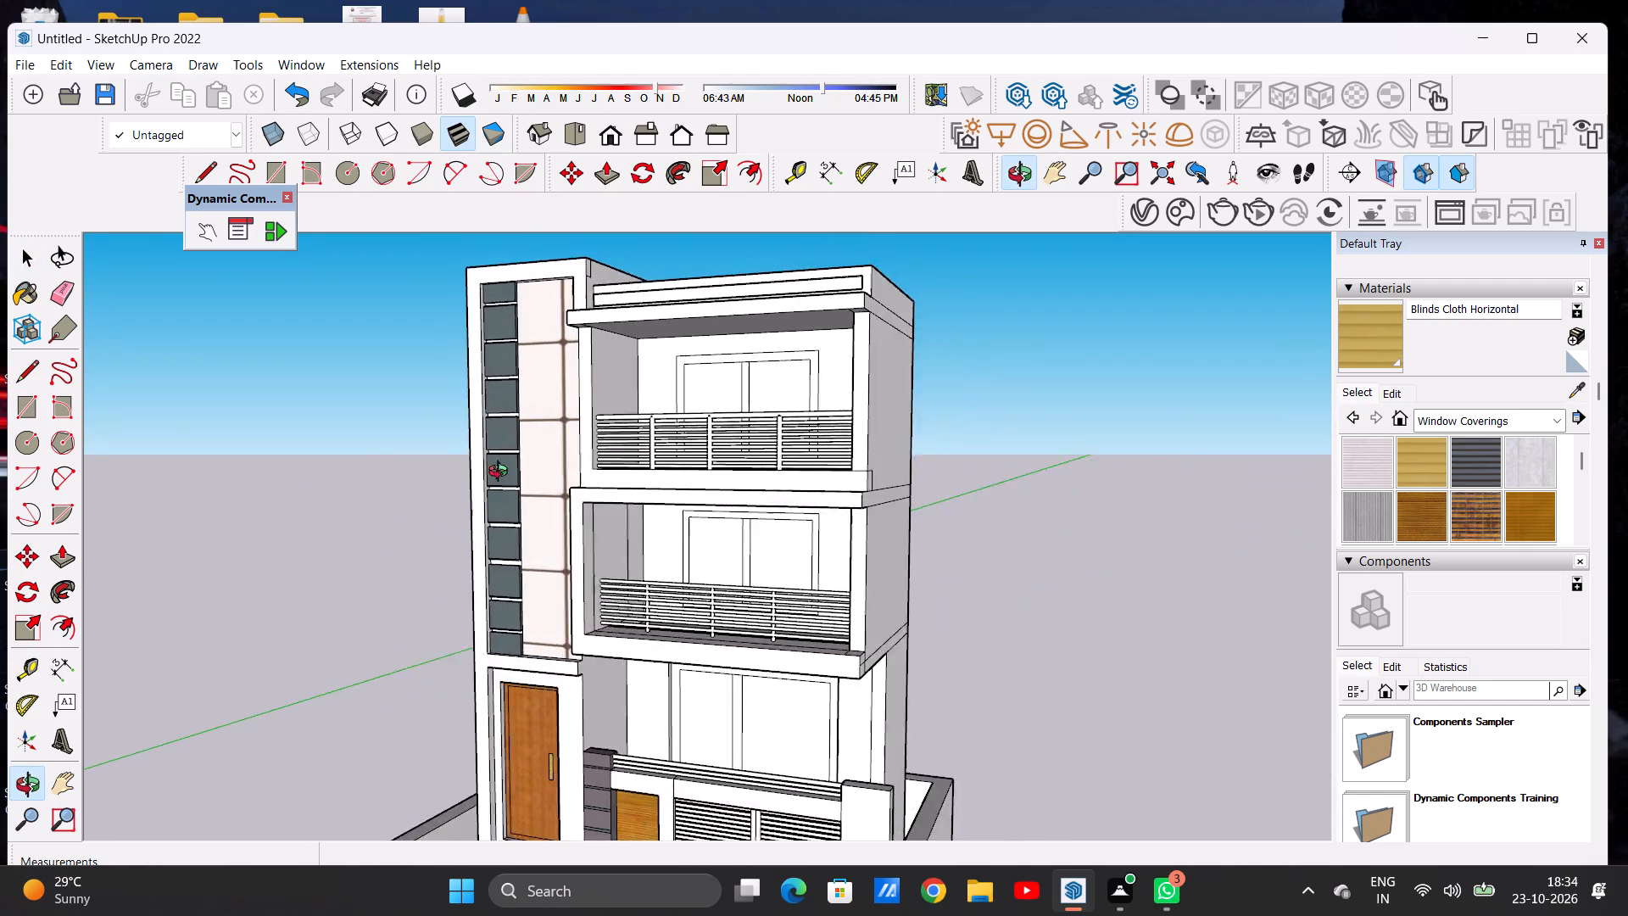
middle_click_drag(502, 473, 629, 634)
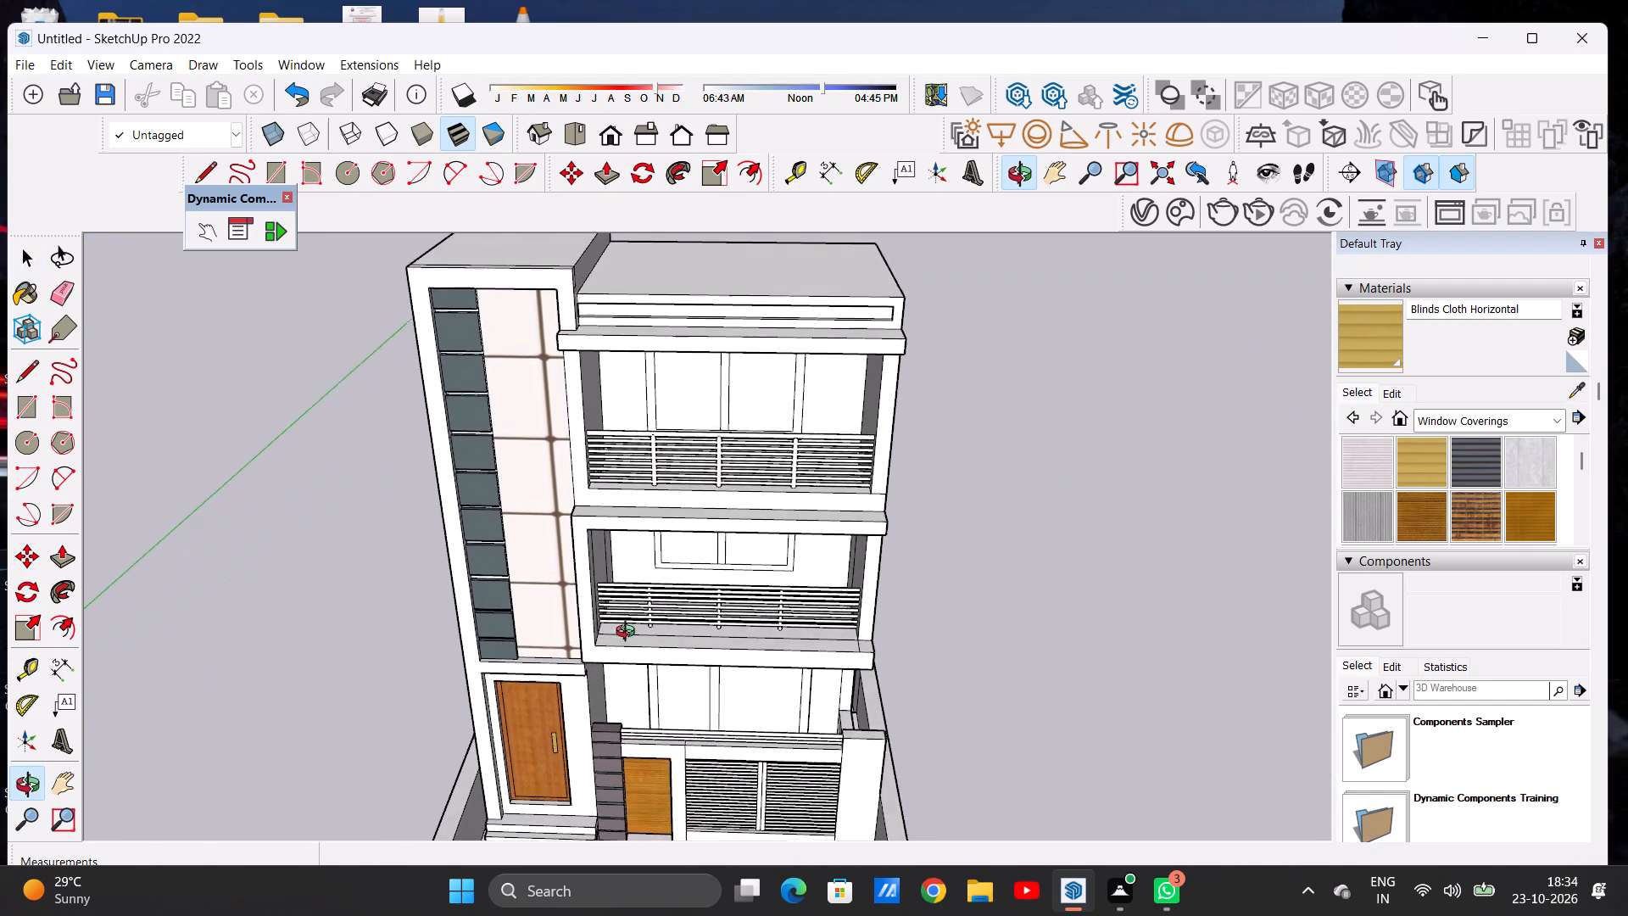
middle_click_drag(629, 634, 625, 634)
scroll(465, 269, "up", 11)
middle_click_drag(527, 374, 511, 369)
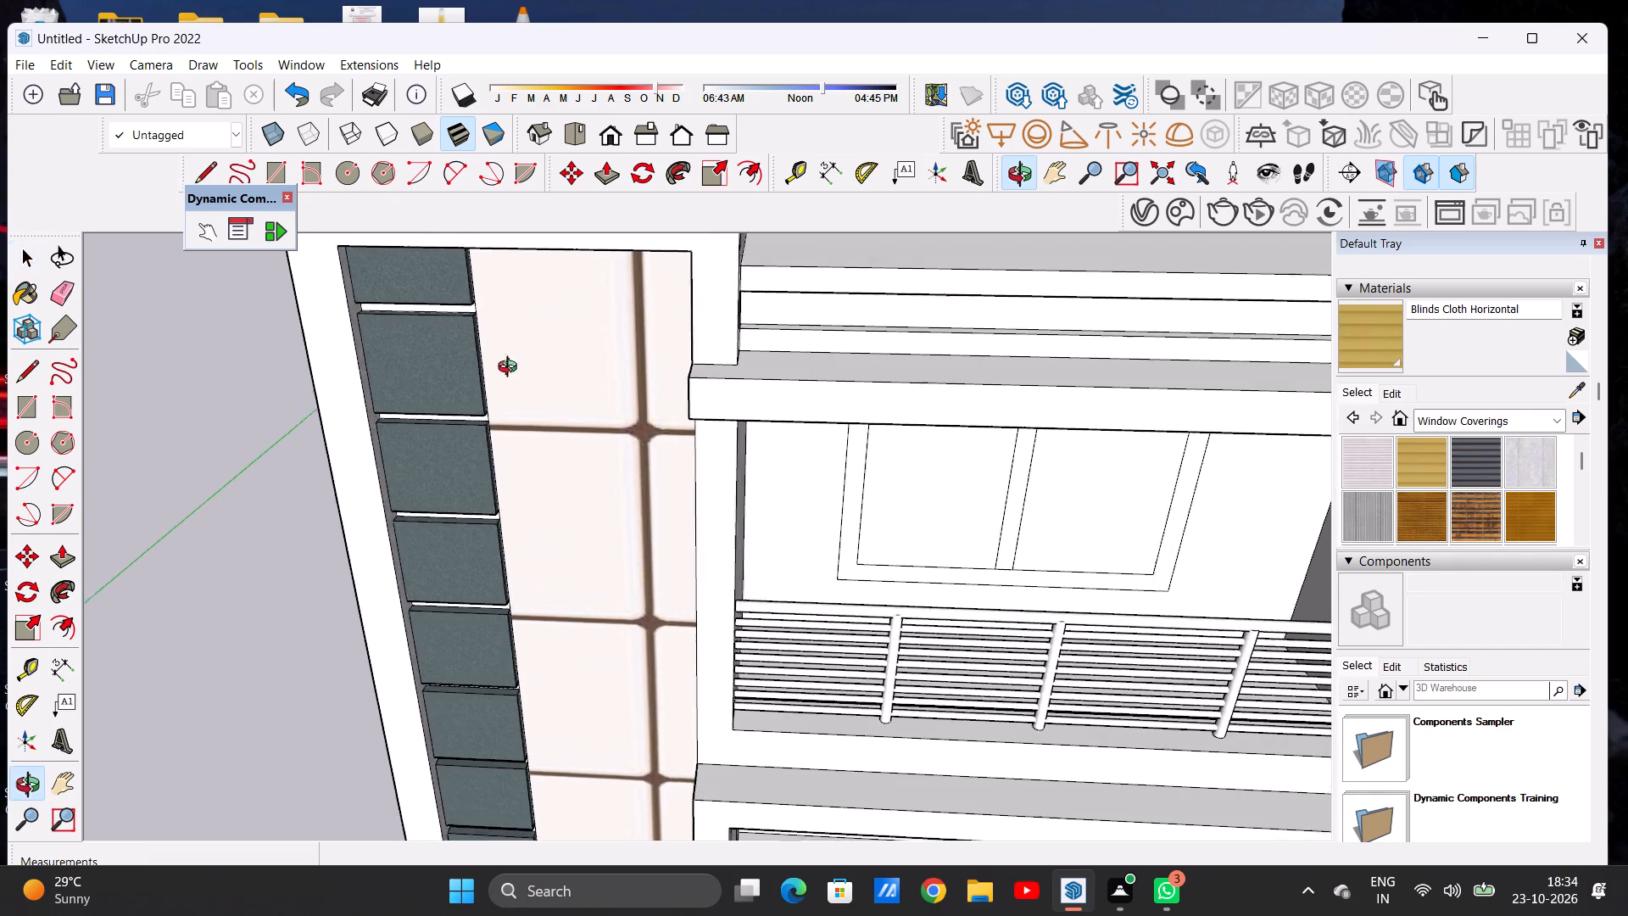
middle_click_drag(511, 369, 326, 298)
scroll(547, 456, "down", 9)
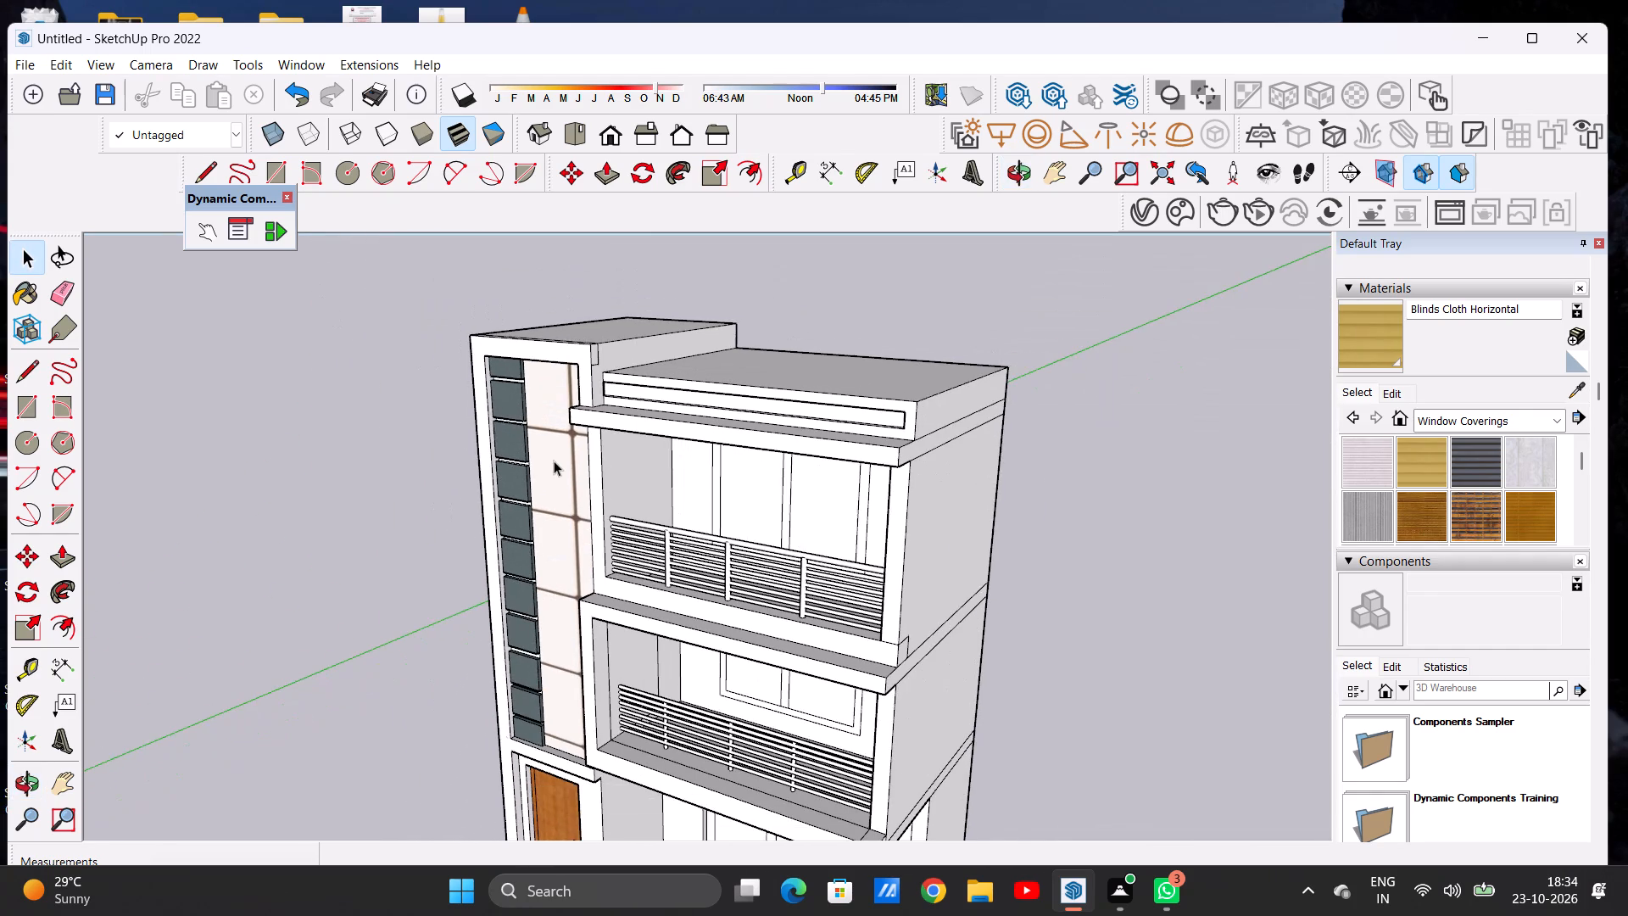
scroll(532, 387, "up", 6)
middle_click_drag(582, 433, 534, 366)
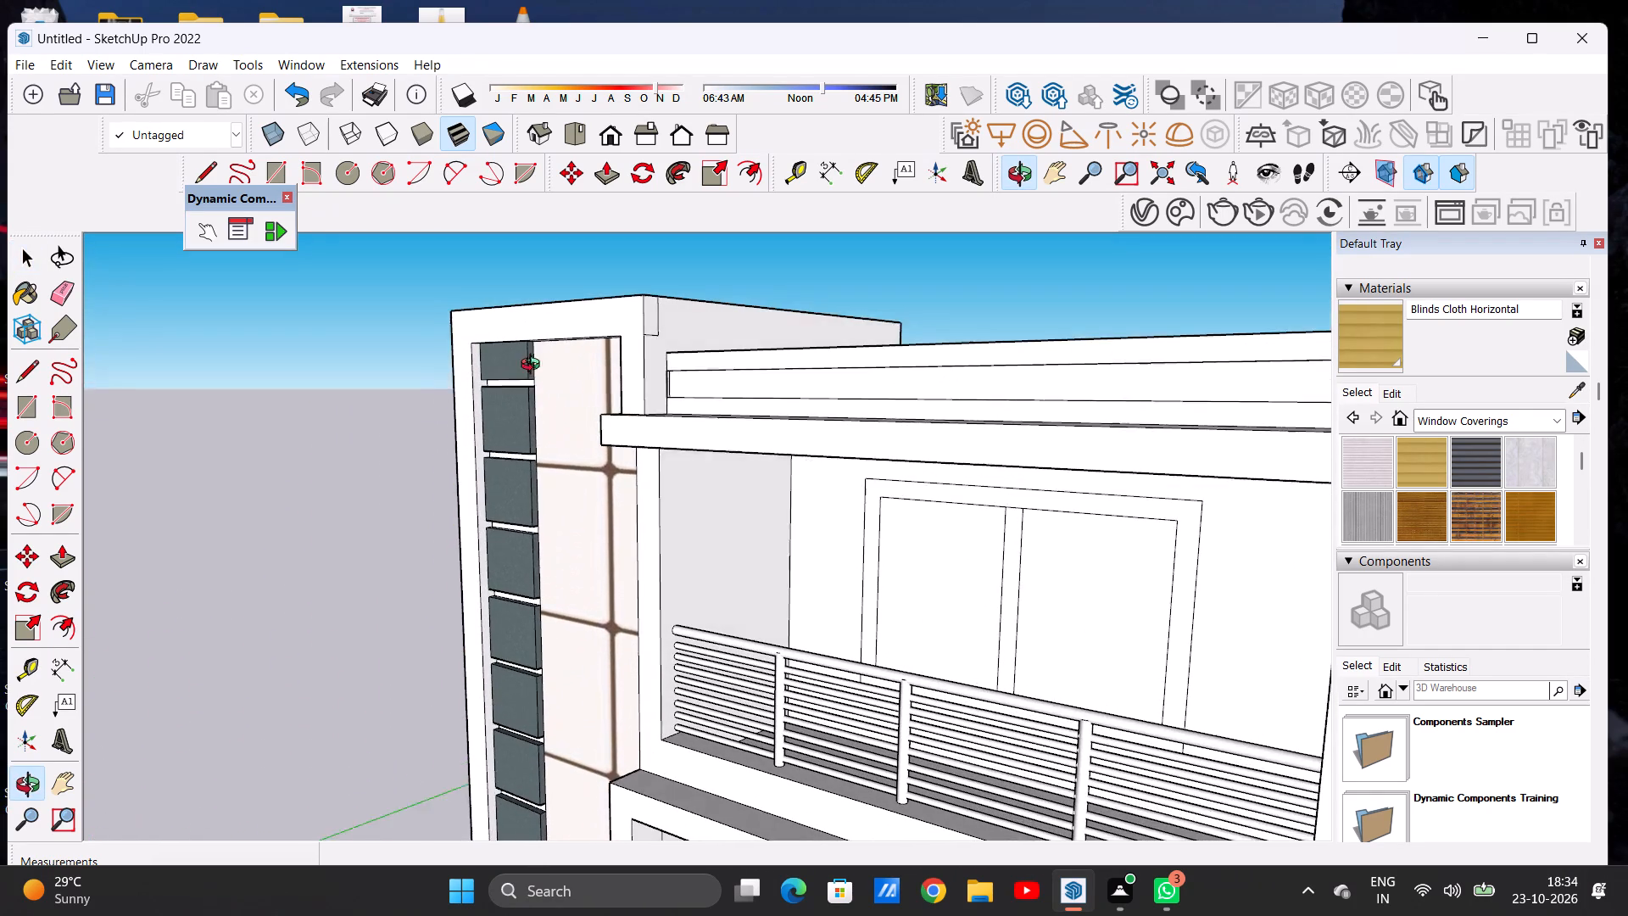
middle_click_drag(534, 366, 533, 359)
scroll(521, 374, "up", 1)
scroll(521, 374, "down", 1)
scroll(521, 374, "up", 5)
scroll(521, 374, "down", 1)
scroll(521, 374, "up", 1)
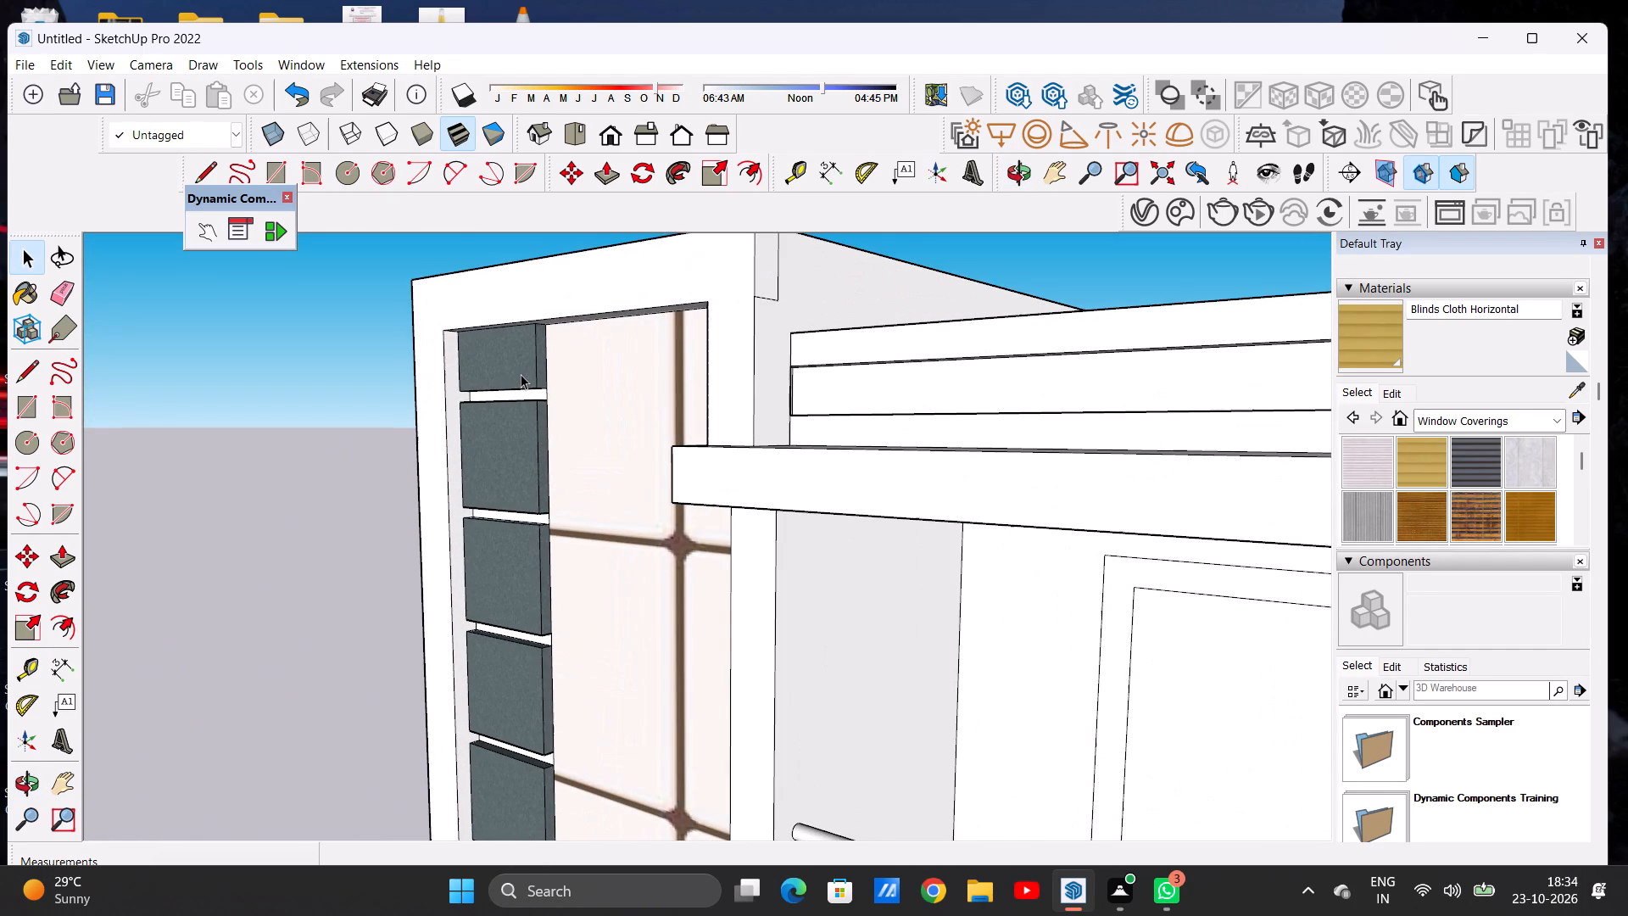
scroll(521, 374, "up", 1)
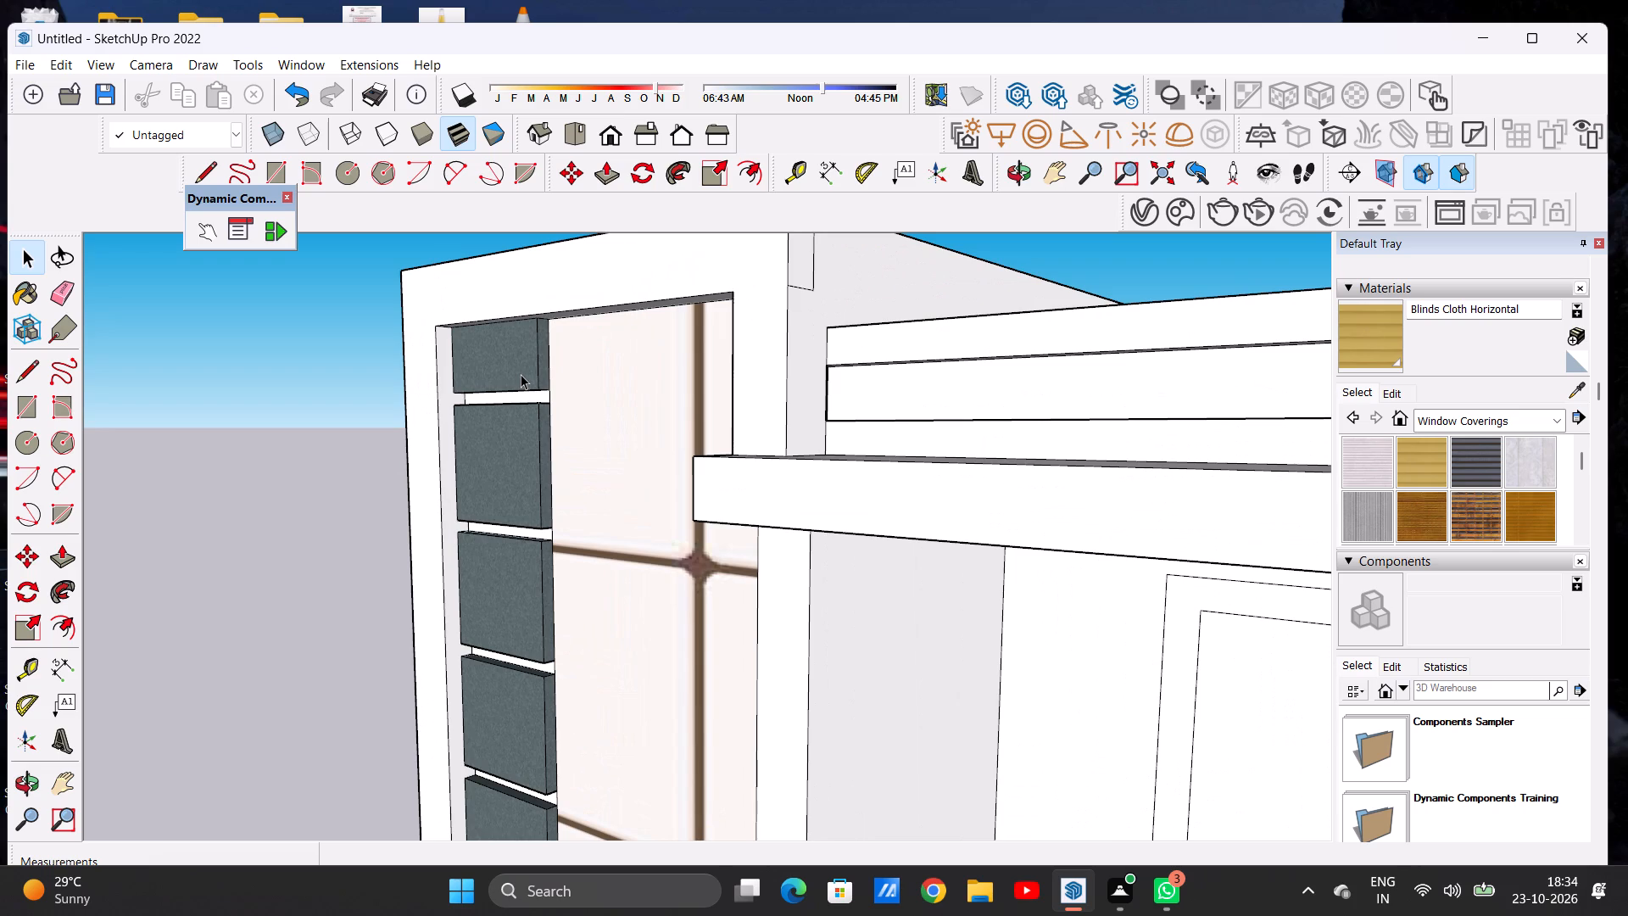
scroll(528, 467, "down", 6)
scroll(544, 388, "down", 5)
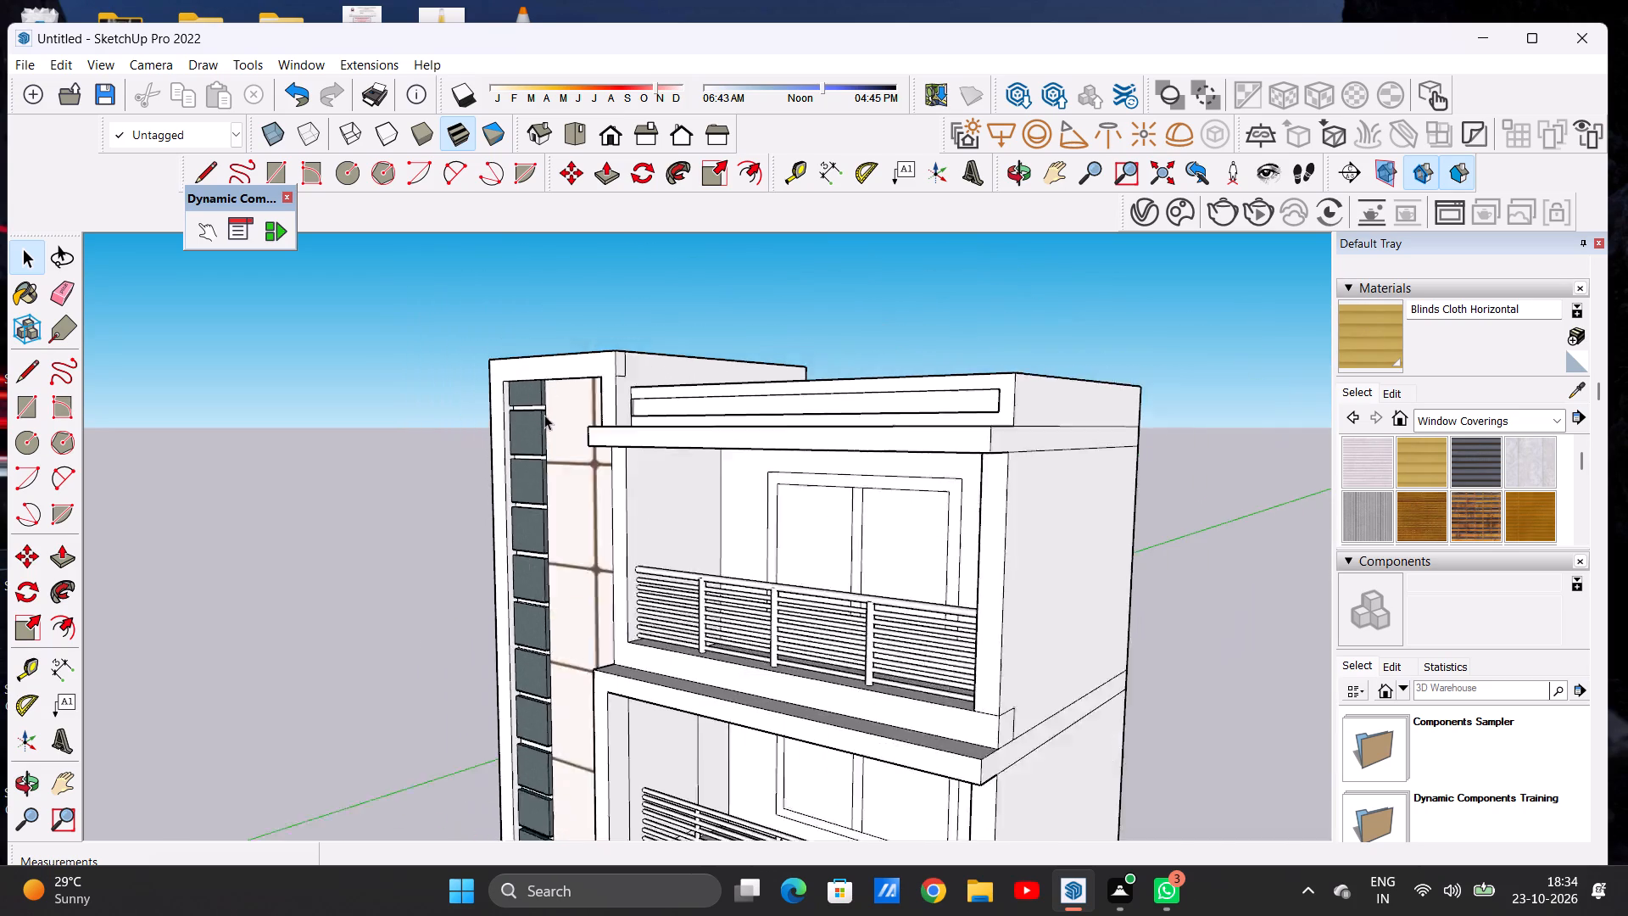
scroll(544, 415, "down", 2)
middle_click_drag(578, 549, 745, 517)
scroll(572, 522, "down", 5)
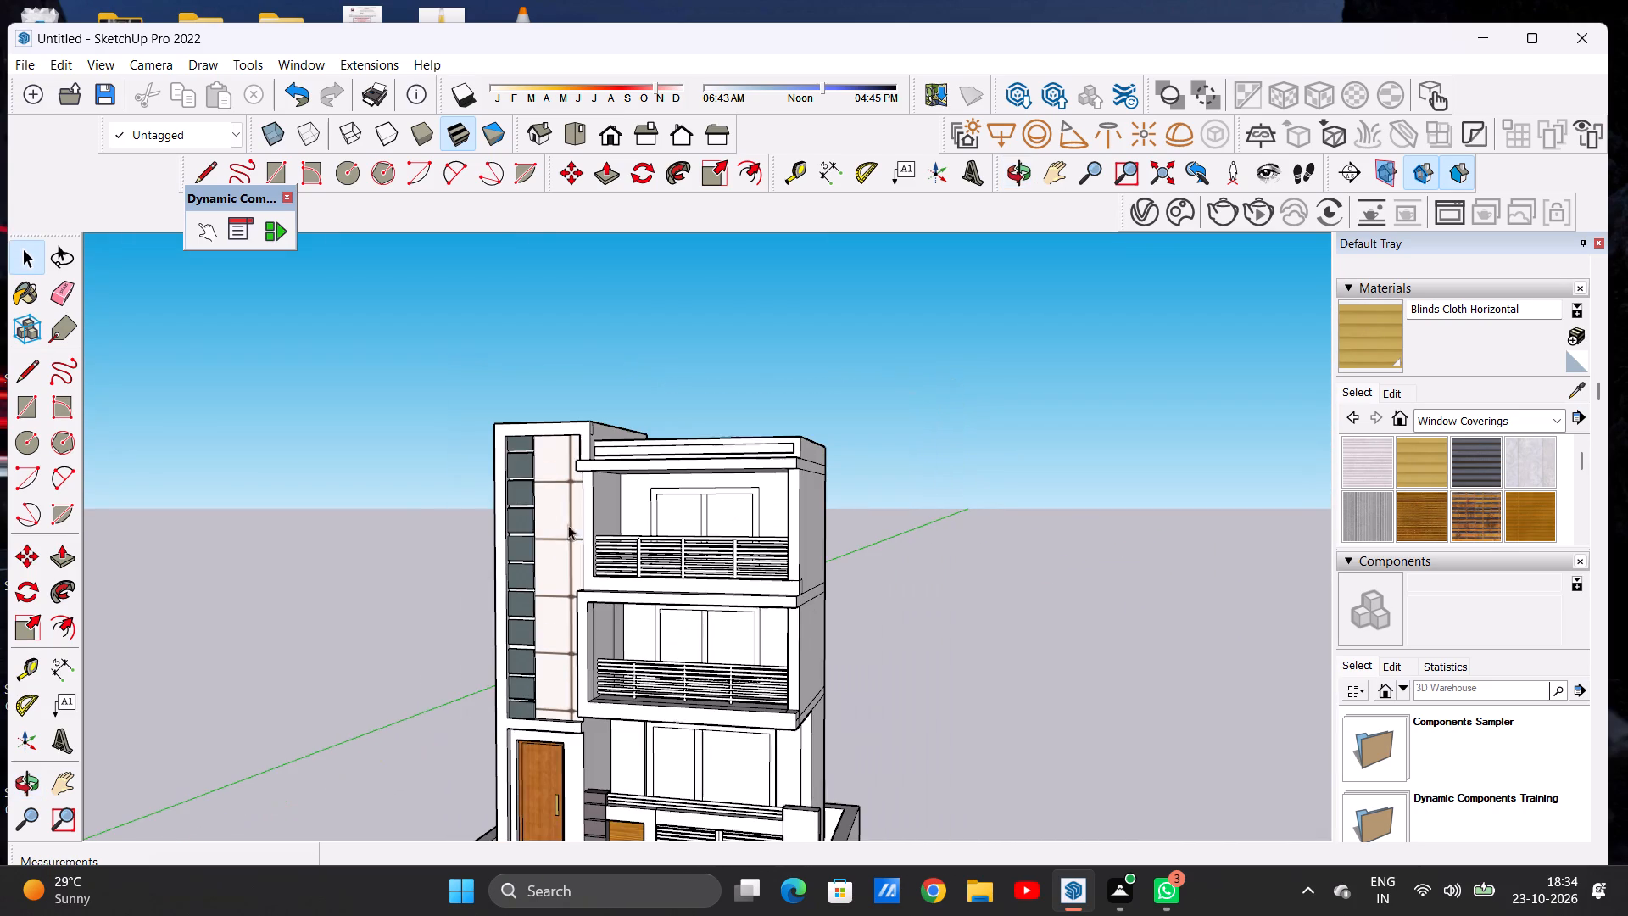
middle_click_drag(550, 546, 591, 566)
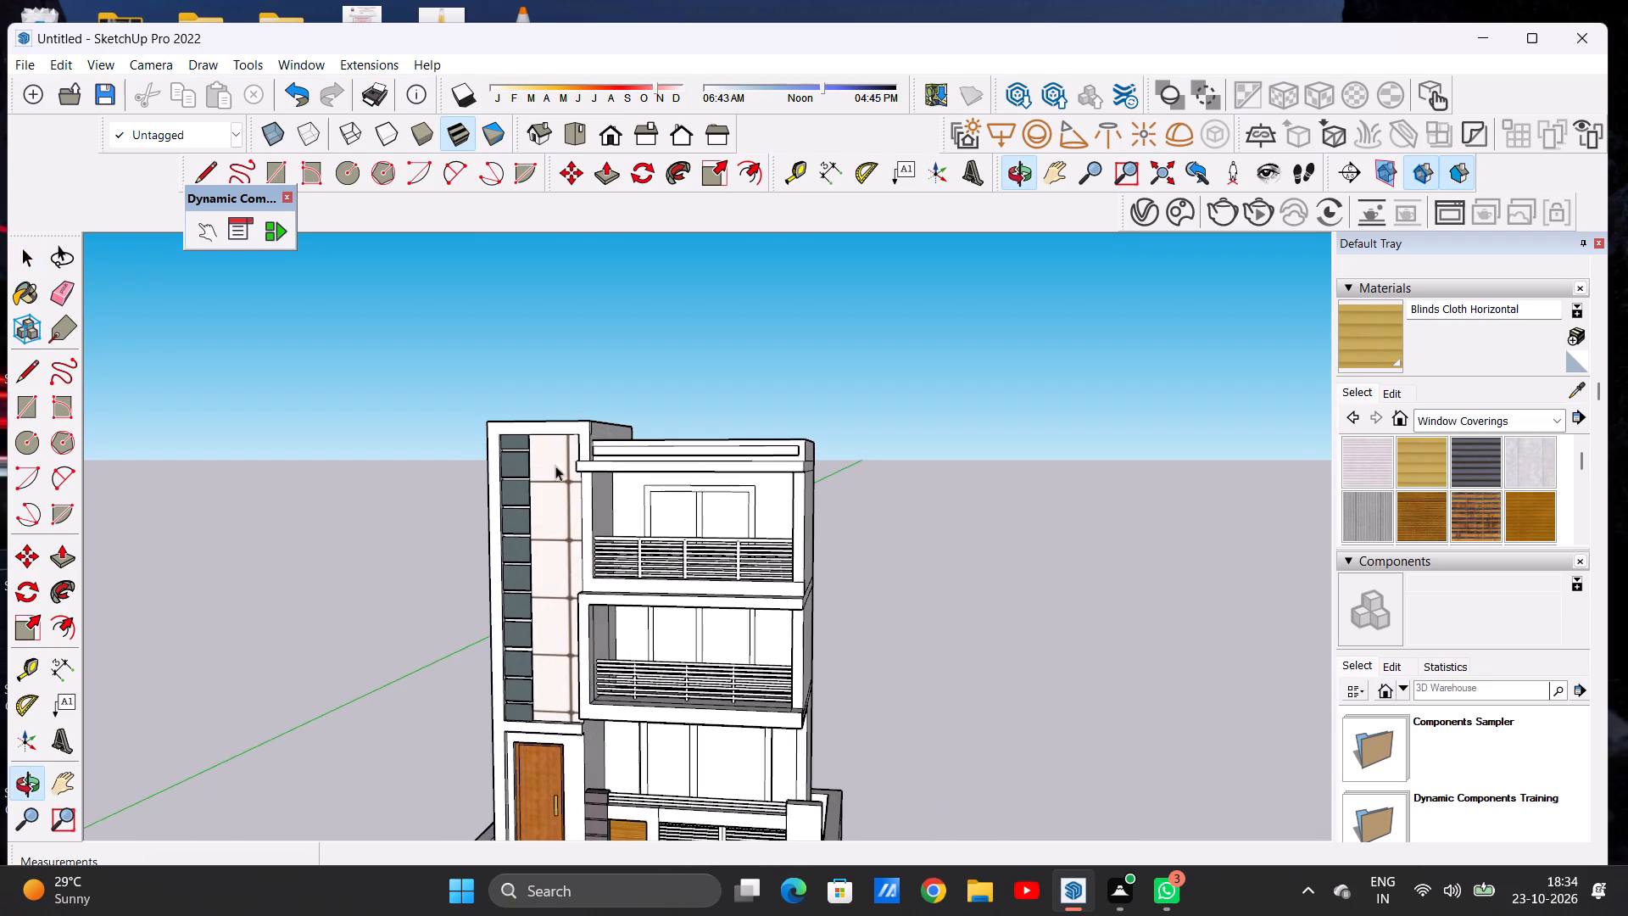
Paint the top two gaps between the tower's dark cladding blocks with Formica Laminate Dark from the Synthetic Surfaces collection.
scroll(527, 427, "up", 7)
scroll(517, 464, "down", 1)
scroll(517, 466, "up", 8)
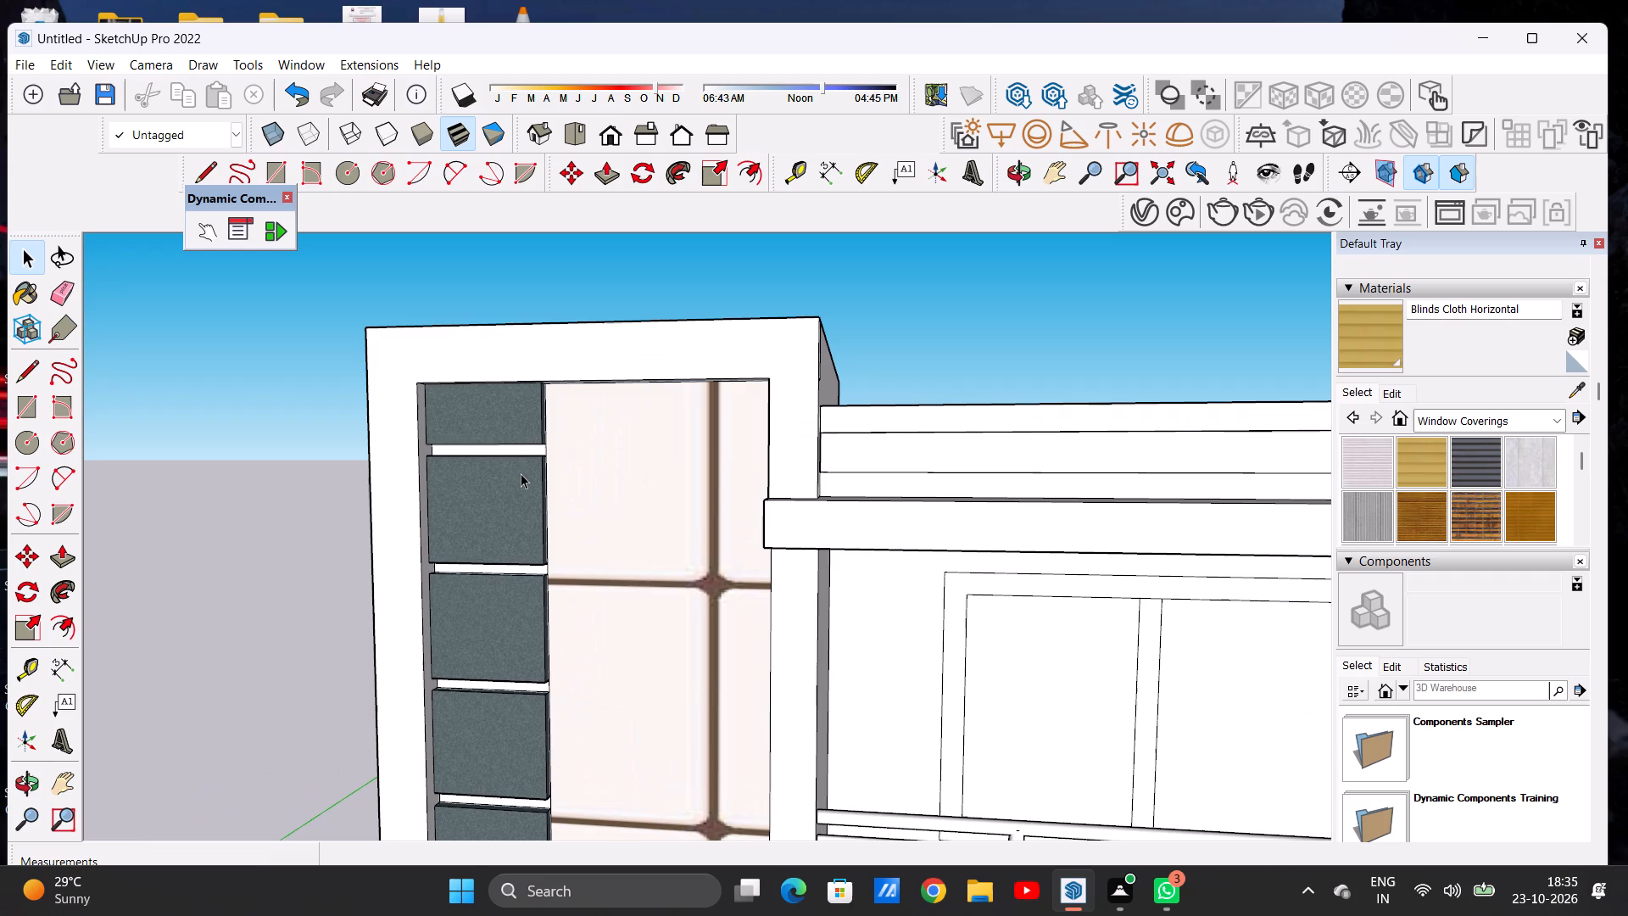
left_click(1471, 413)
left_click(1466, 628)
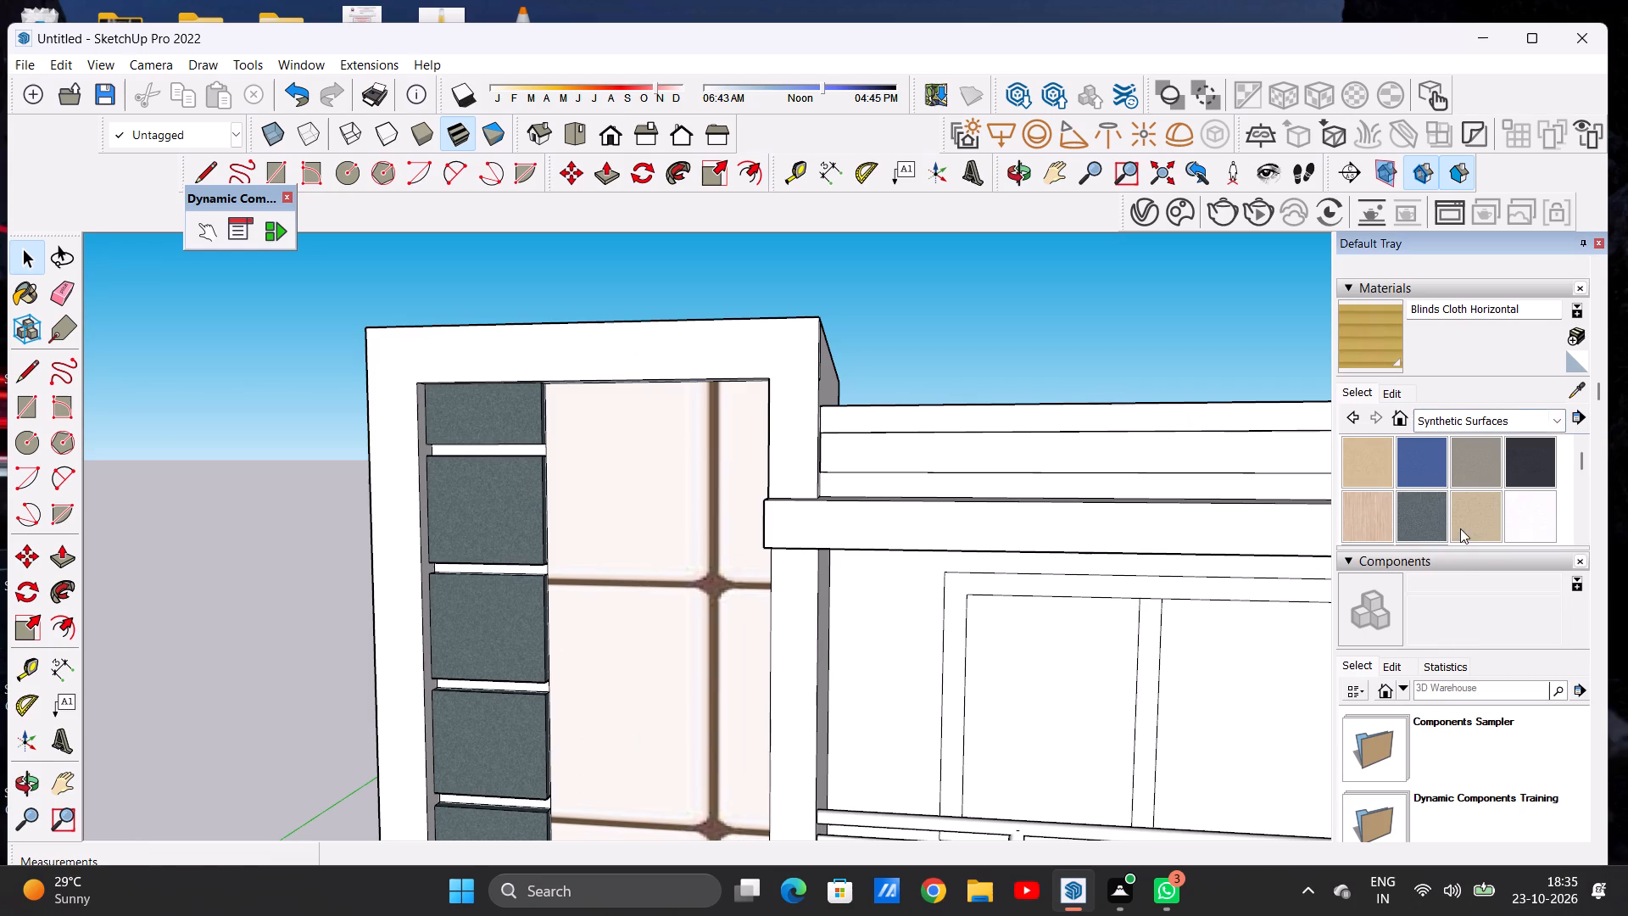
left_click(1518, 462)
scroll(533, 461, "up", 6)
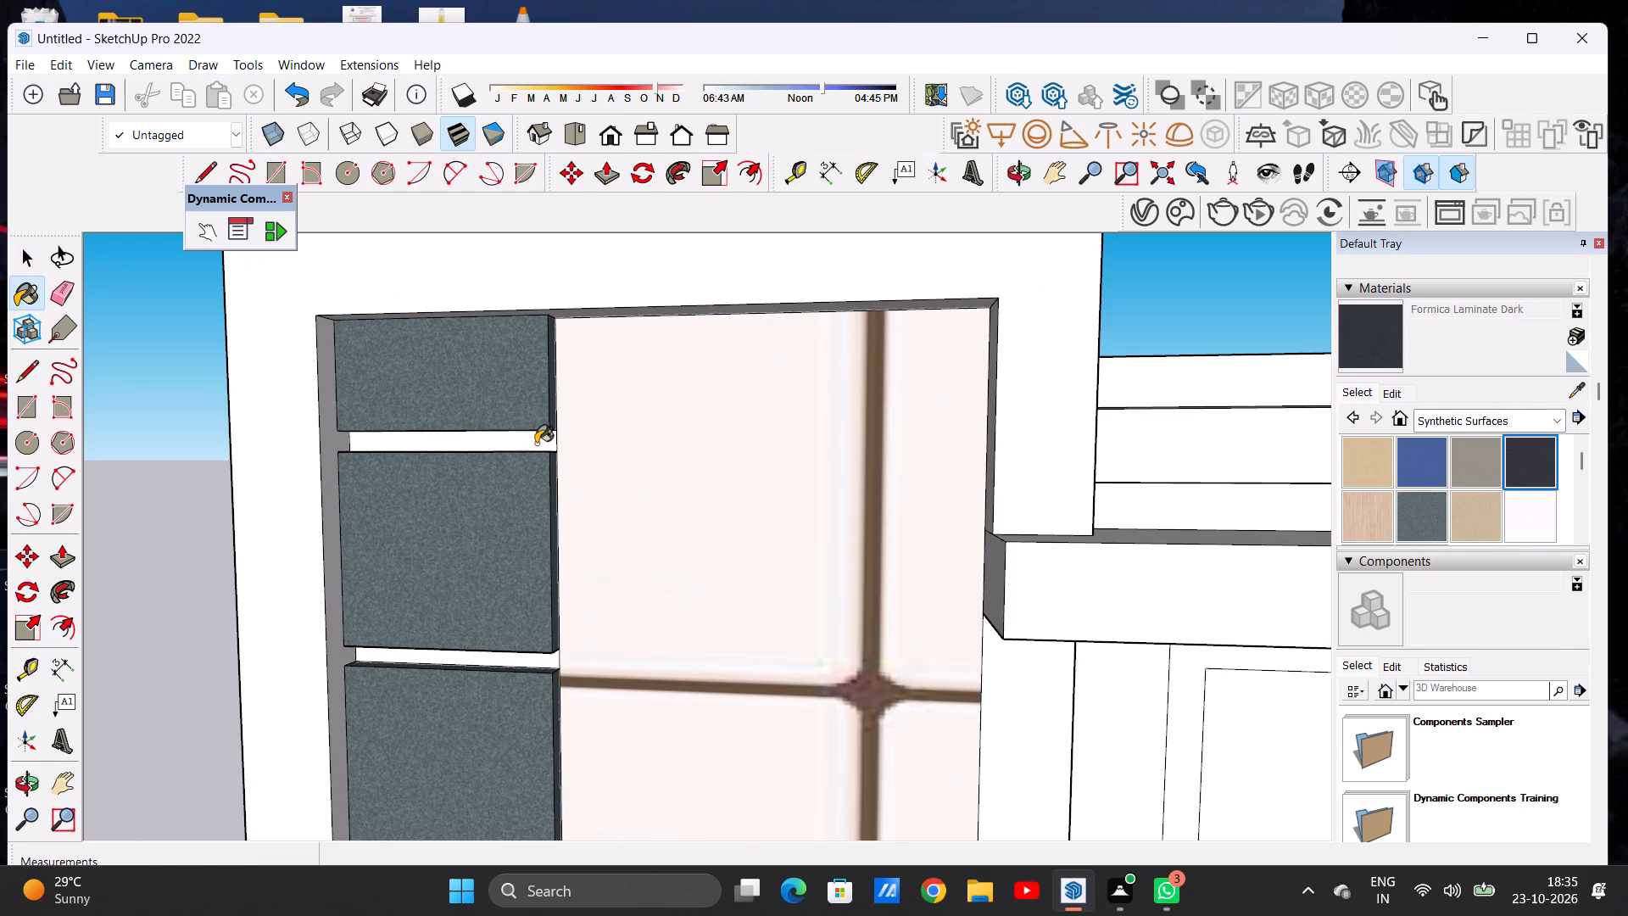
left_click(536, 444)
left_click(532, 662)
Paint the next two gaps down between the tower's cladding blocks with Formica Laminate Dark.
scroll(492, 471, "down", 3)
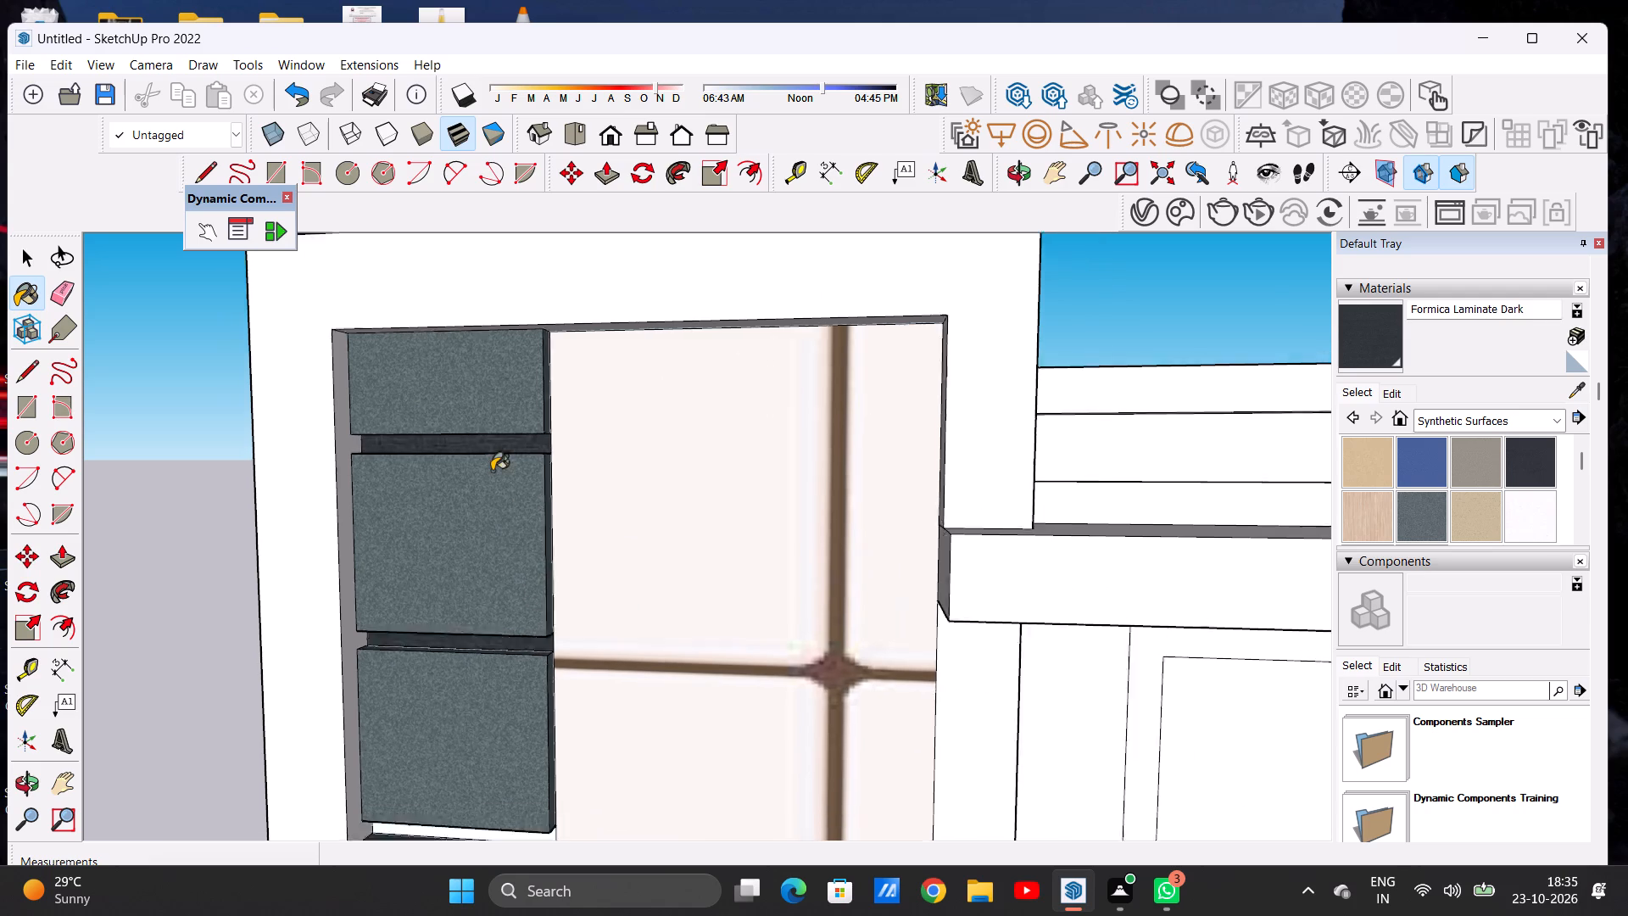
scroll(492, 471, "down", 8)
scroll(516, 655, "up", 2)
scroll(516, 655, "down", 1)
scroll(516, 655, "up", 18)
left_click(511, 601)
scroll(553, 563, "down", 2)
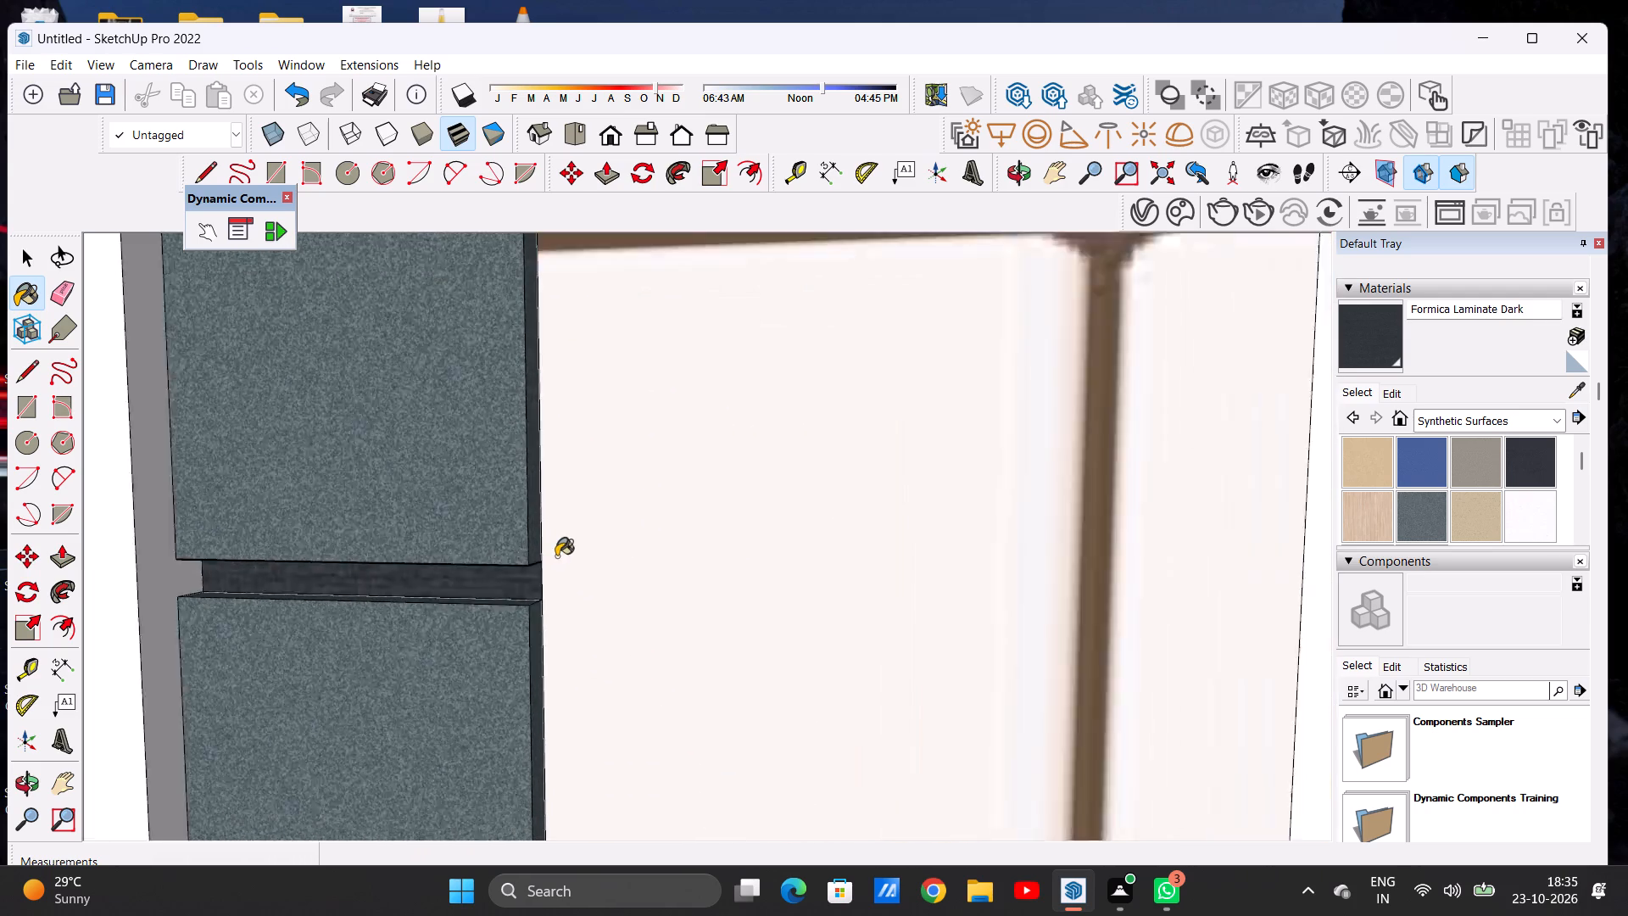
scroll(556, 556, "down", 20)
scroll(573, 695, "up", 2)
scroll(560, 701, "down", 1)
scroll(558, 702, "up", 5)
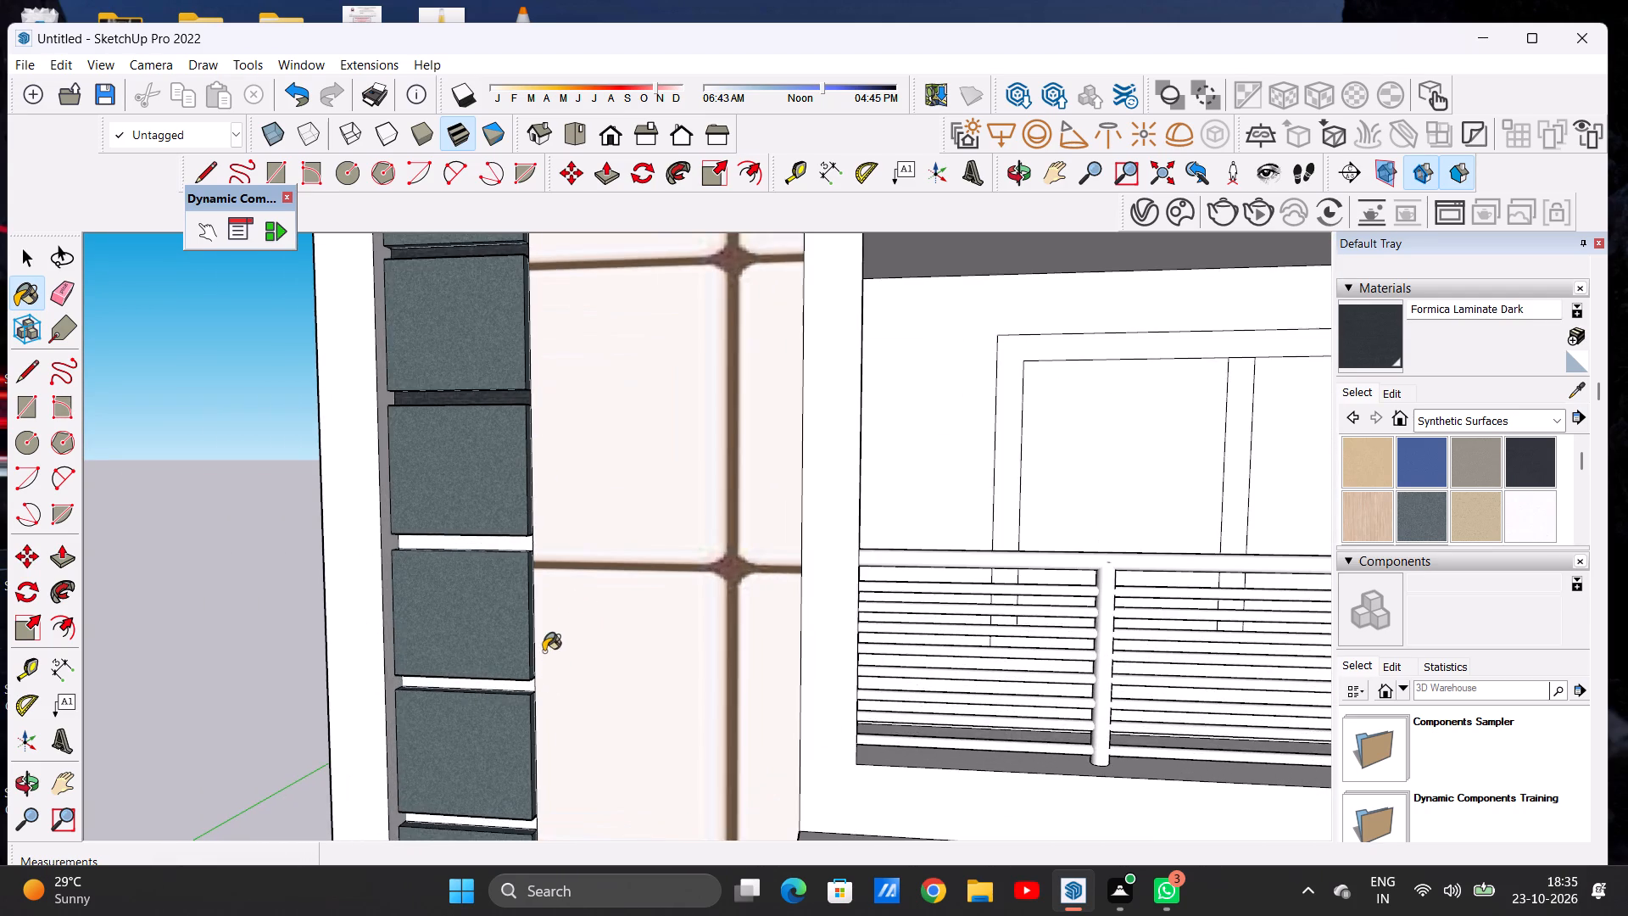
scroll(544, 651, "up", 6)
scroll(514, 495, "up", 5)
left_click(521, 440)
Paint the following two gaps further down the tower's cladding strip with Formica Laminate Dark.
scroll(521, 459, "down", 5)
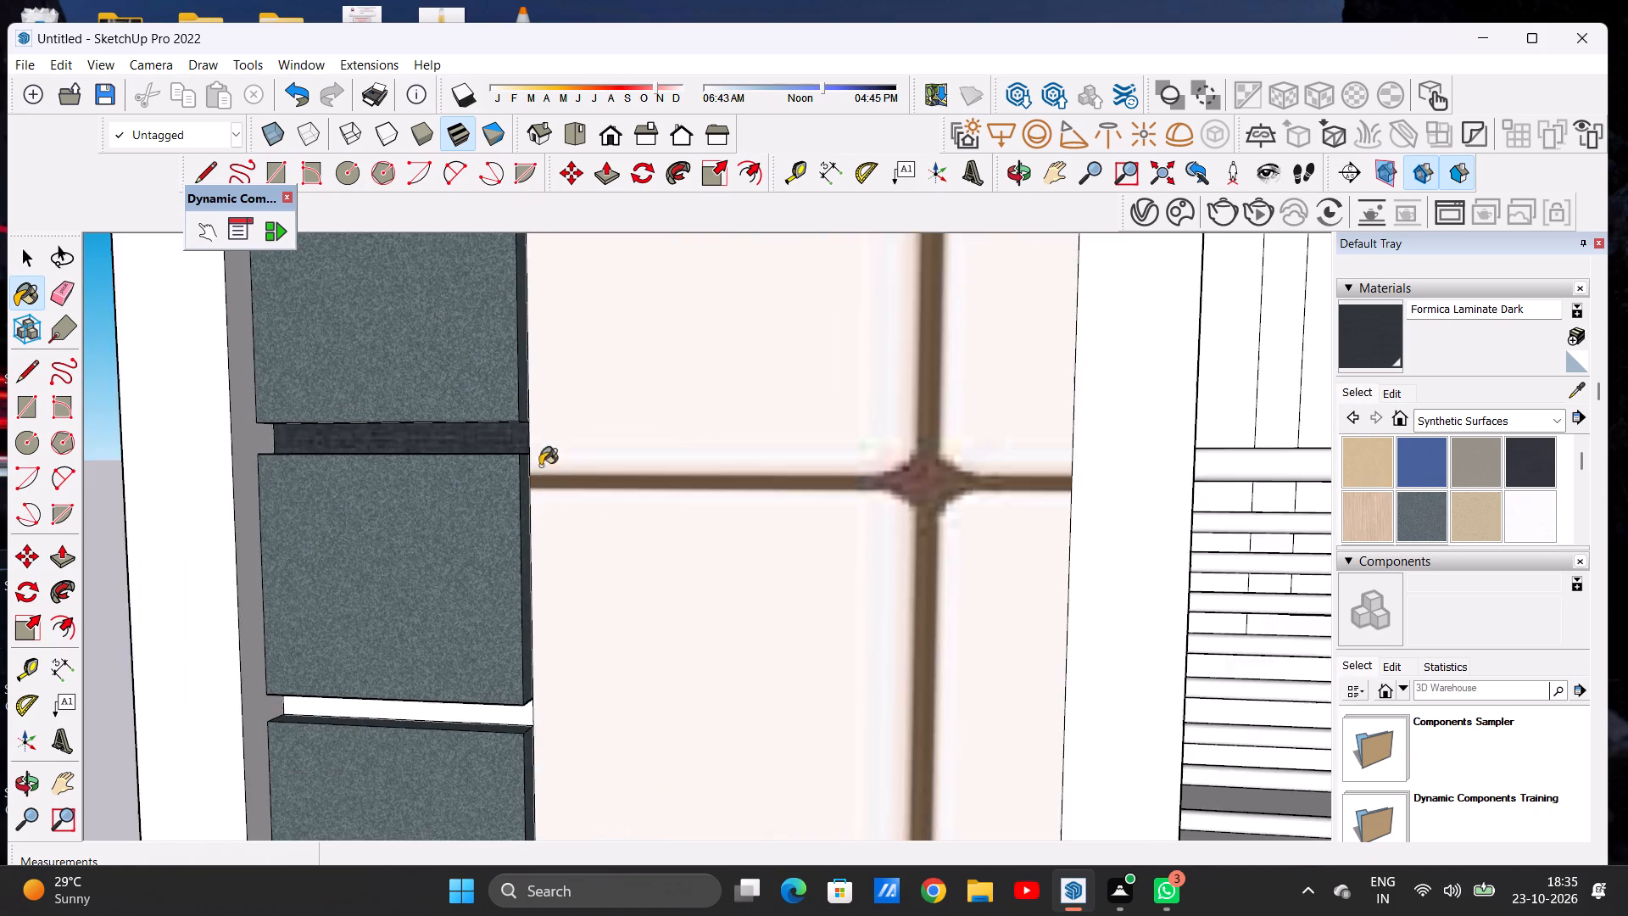
scroll(540, 466, "down", 8)
middle_click_drag(545, 500, 540, 343)
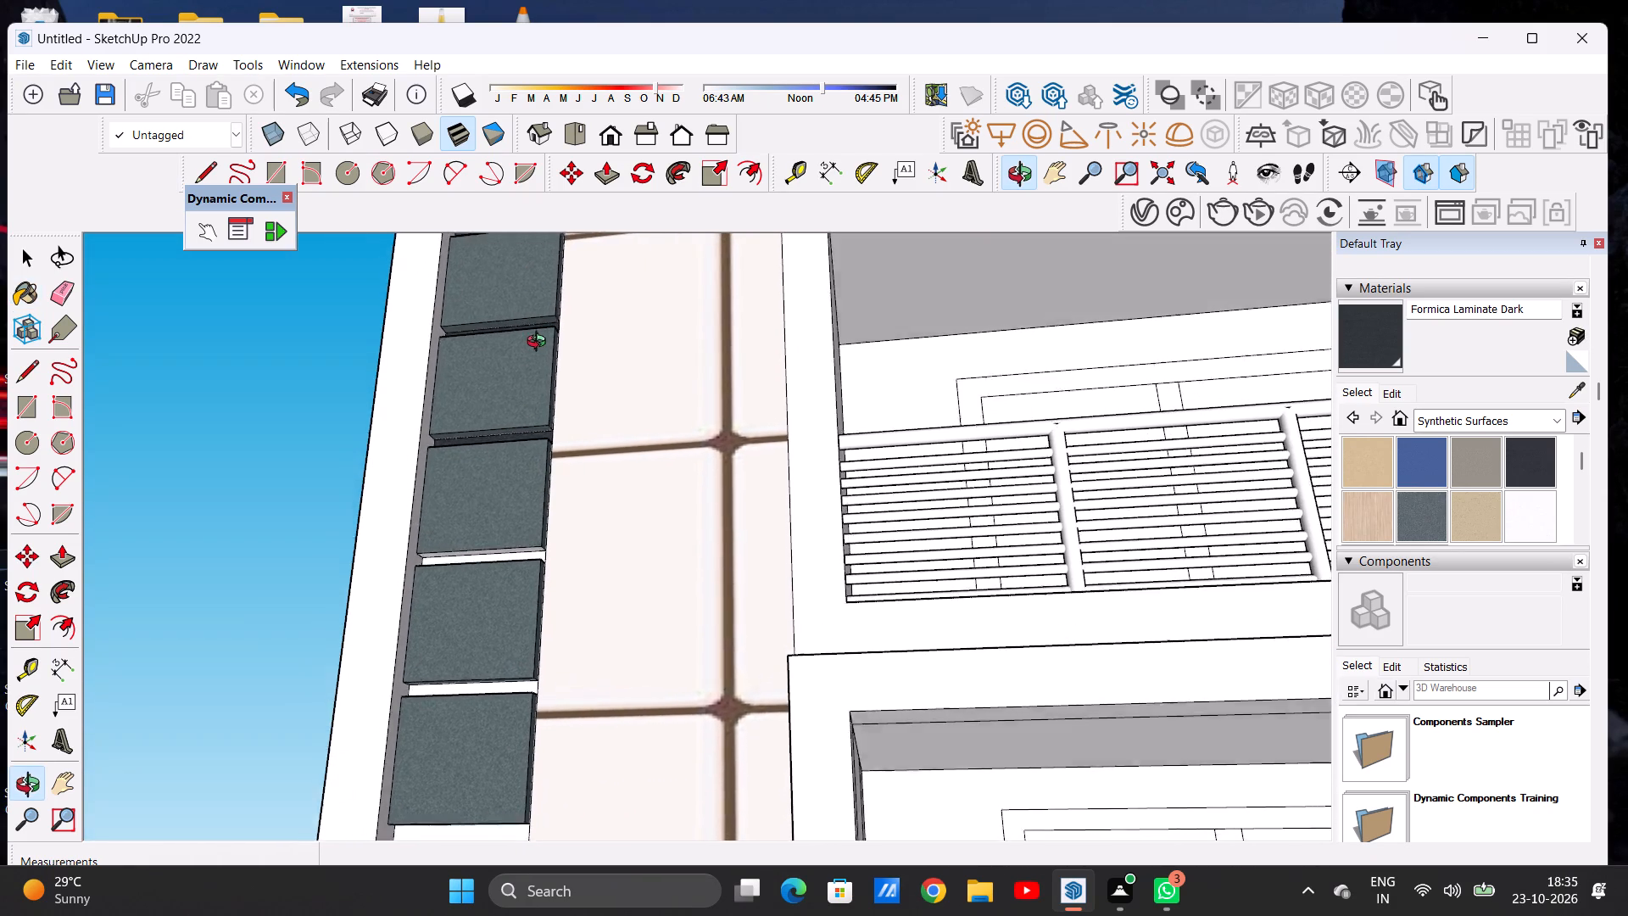
middle_click_drag(540, 343, 503, 310)
middle_click_drag(515, 600, 544, 503)
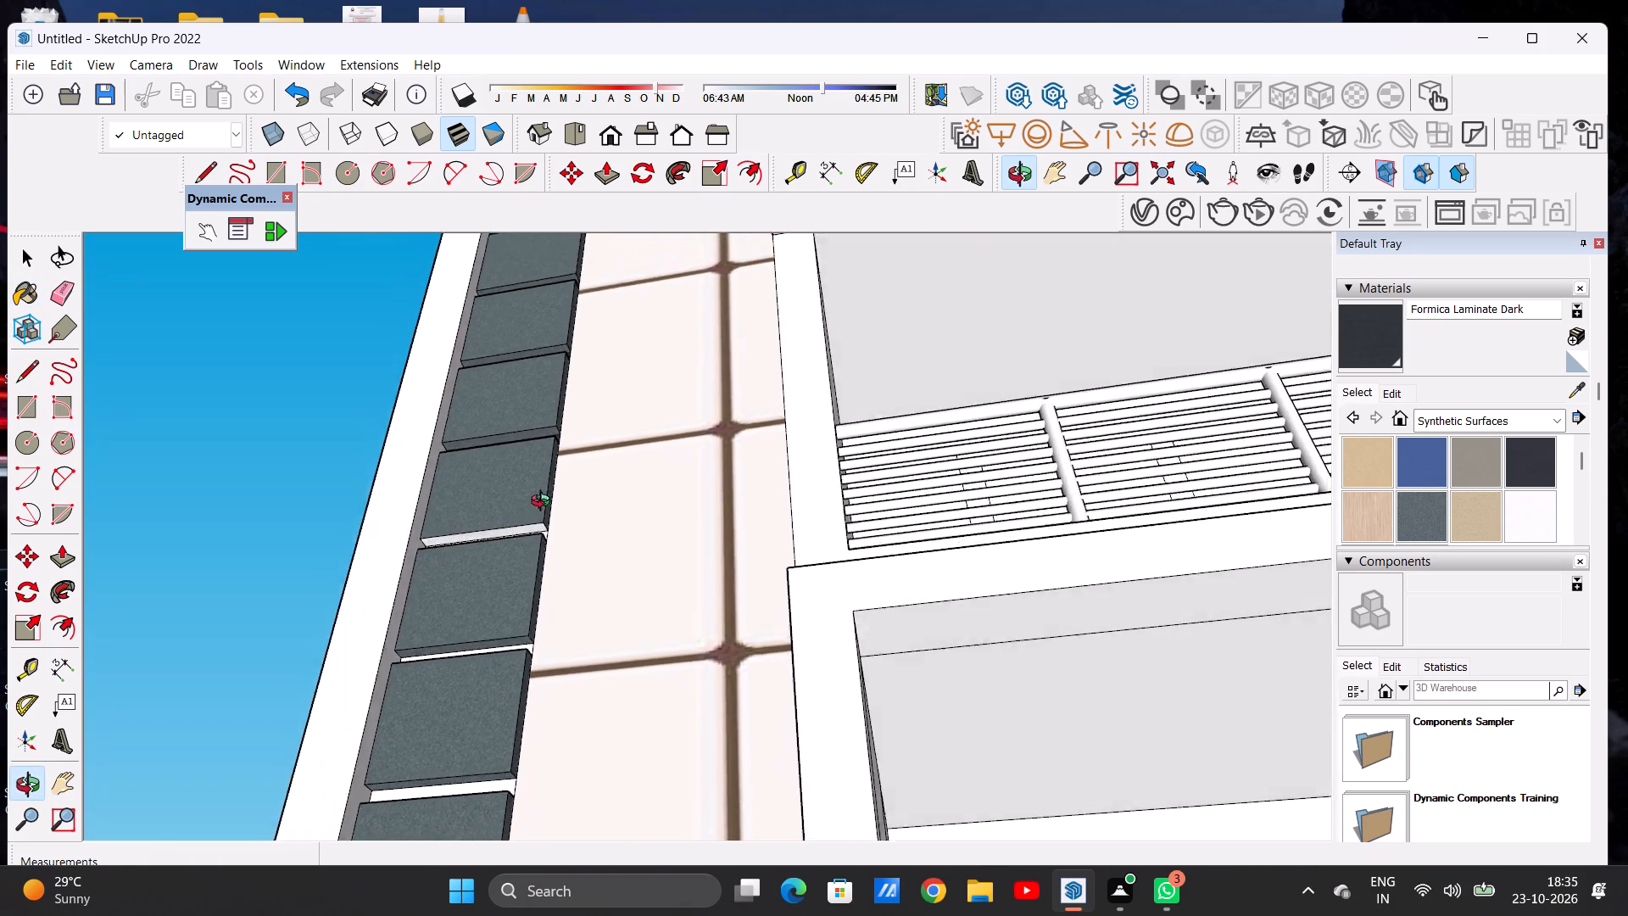
middle_click_drag(544, 503, 589, 687)
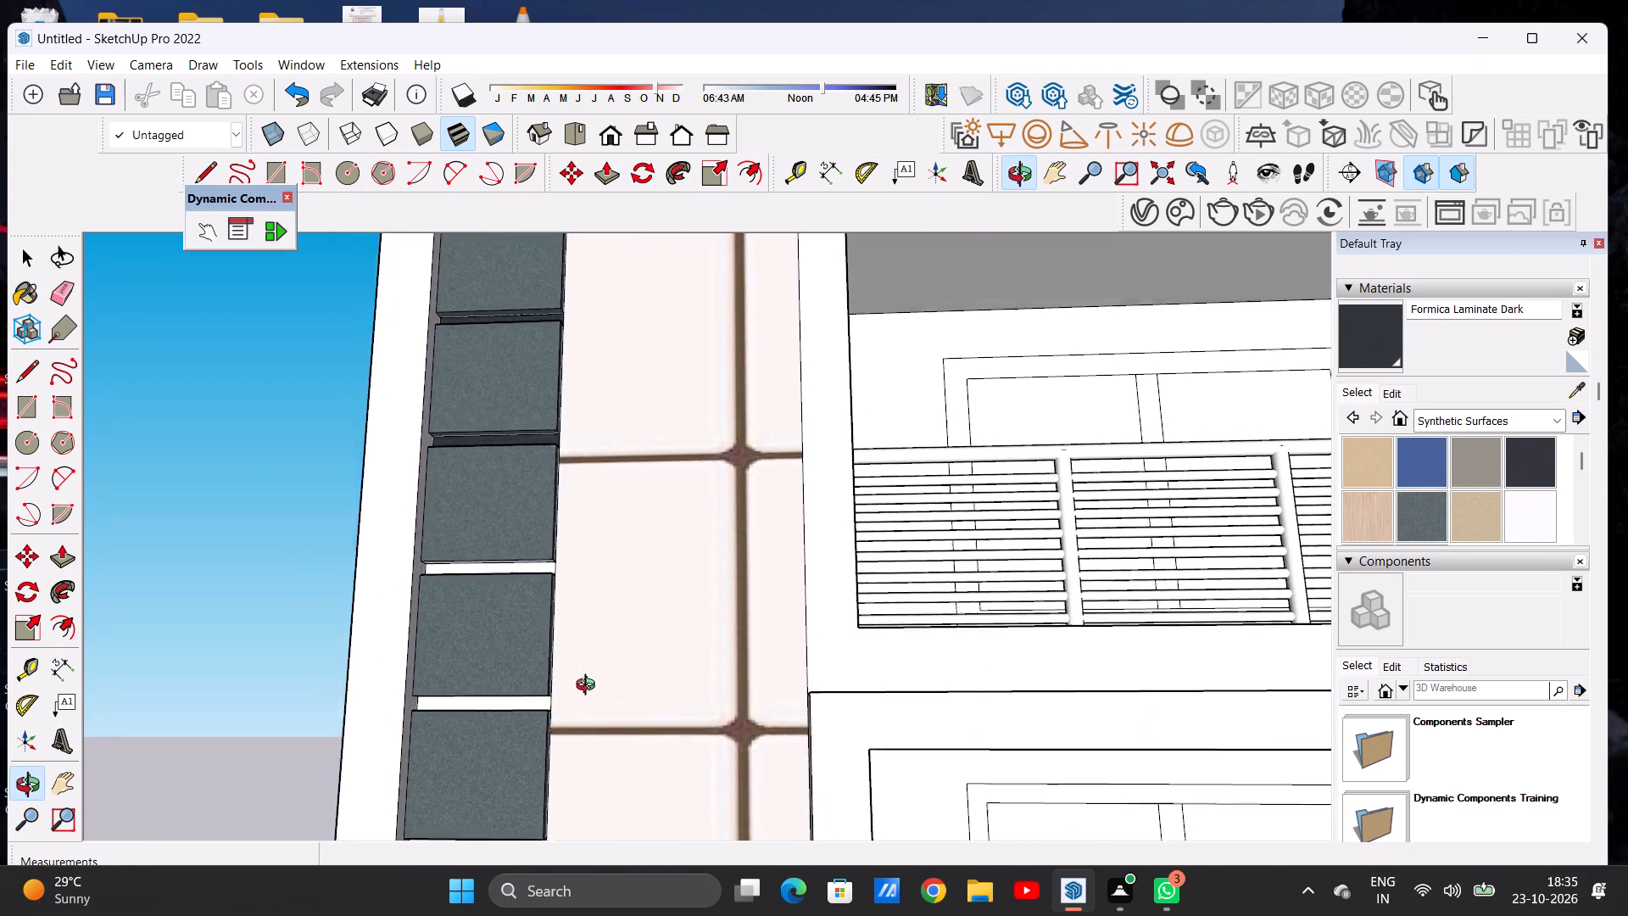
middle_click_drag(589, 687, 586, 740)
scroll(538, 618, "up", 11)
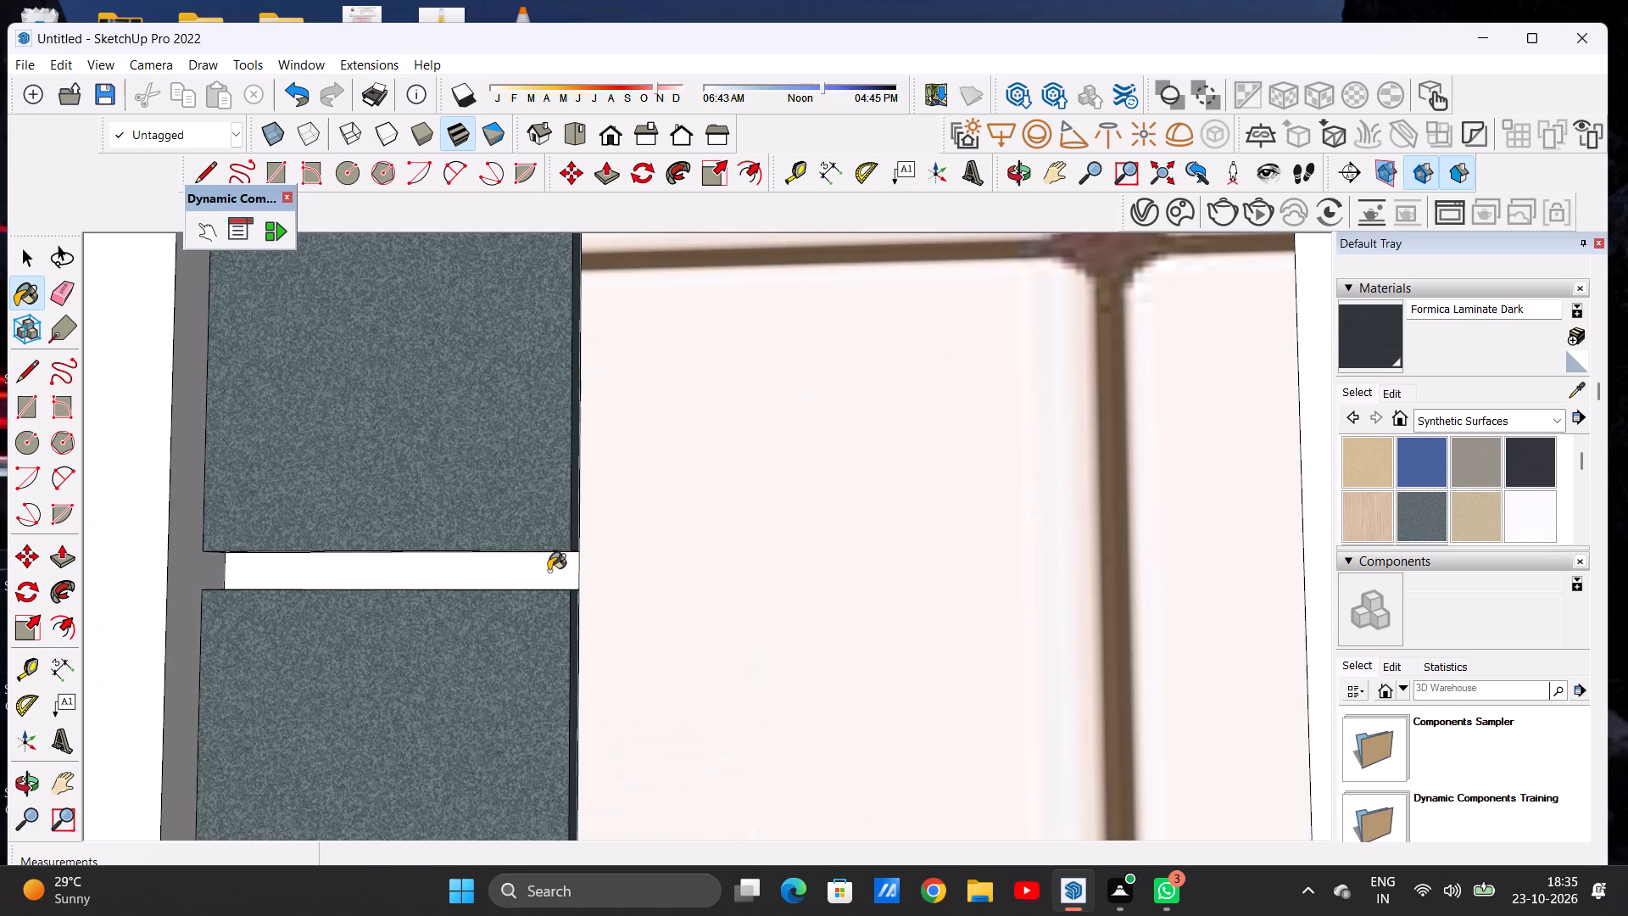
left_click(549, 571)
scroll(561, 583, "down", 3)
middle_click_drag(555, 634, 549, 561)
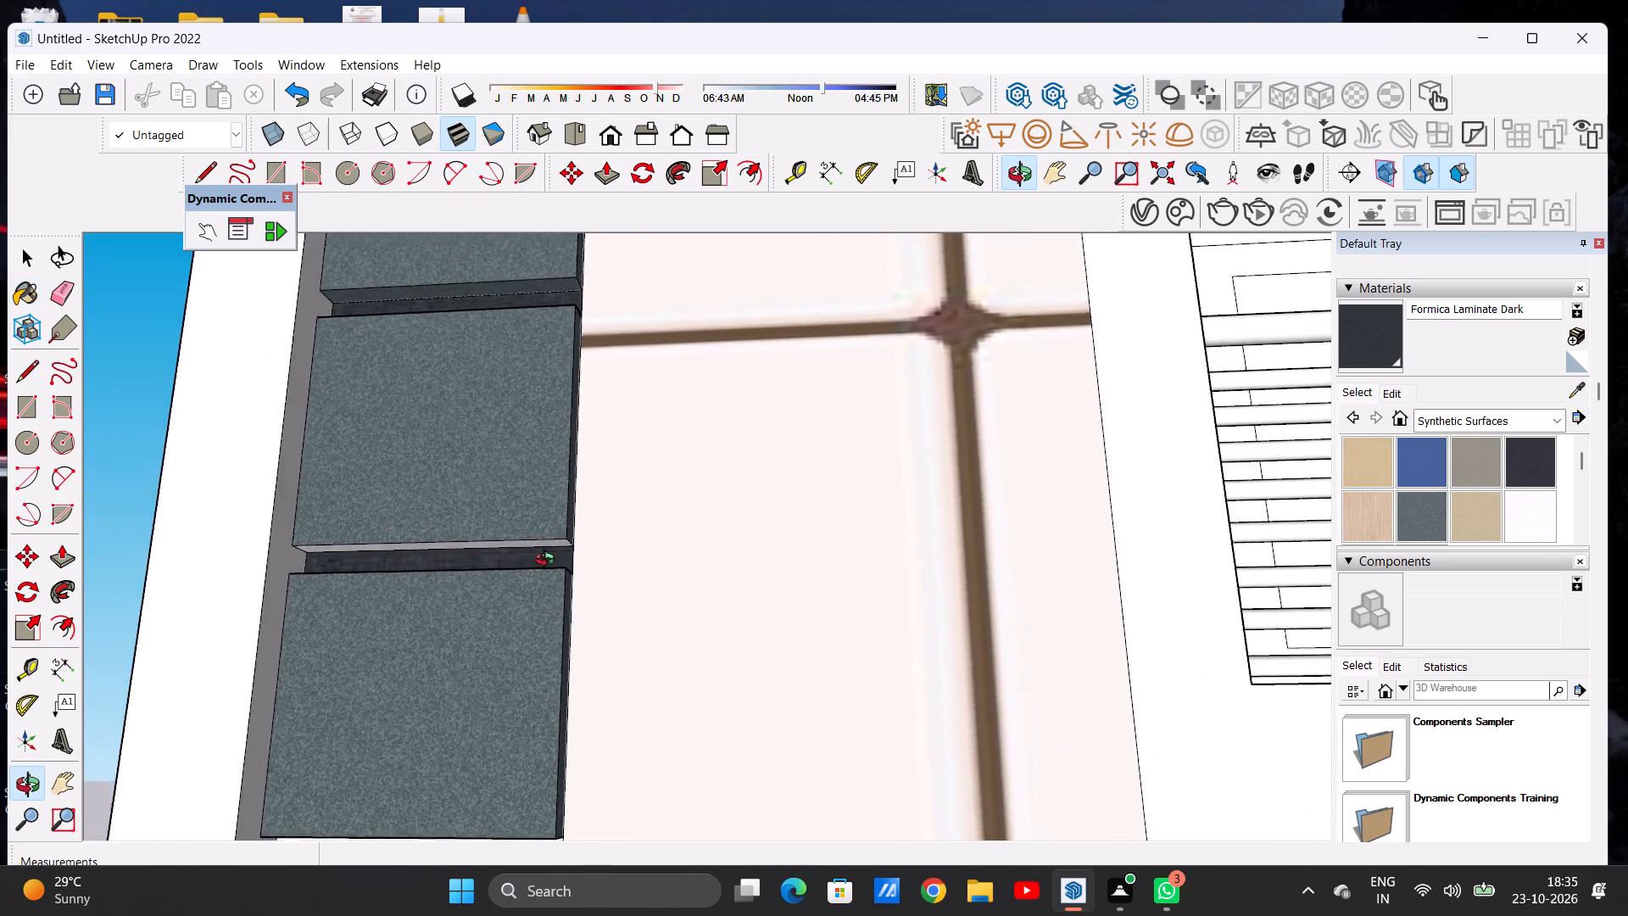
middle_click_drag(549, 561, 565, 608)
scroll(566, 608, "up", 1)
scroll(585, 485, "down", 6)
scroll(654, 787, "up", 6)
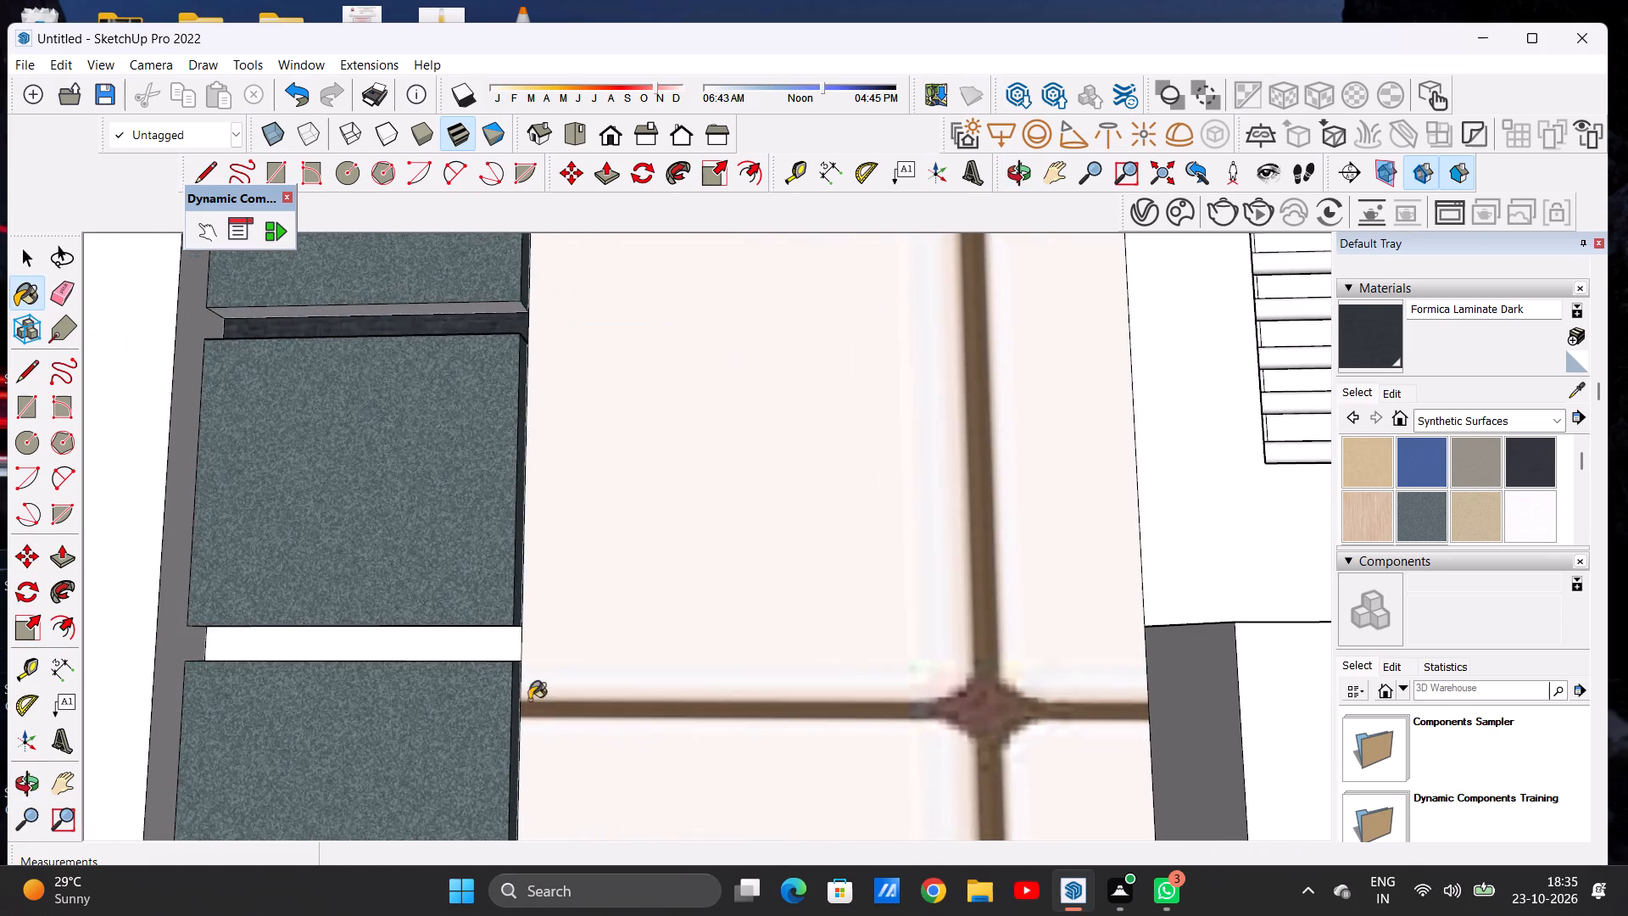
scroll(519, 684, "up", 6)
left_click(491, 651)
left_click(508, 636)
scroll(545, 636, "down", 7)
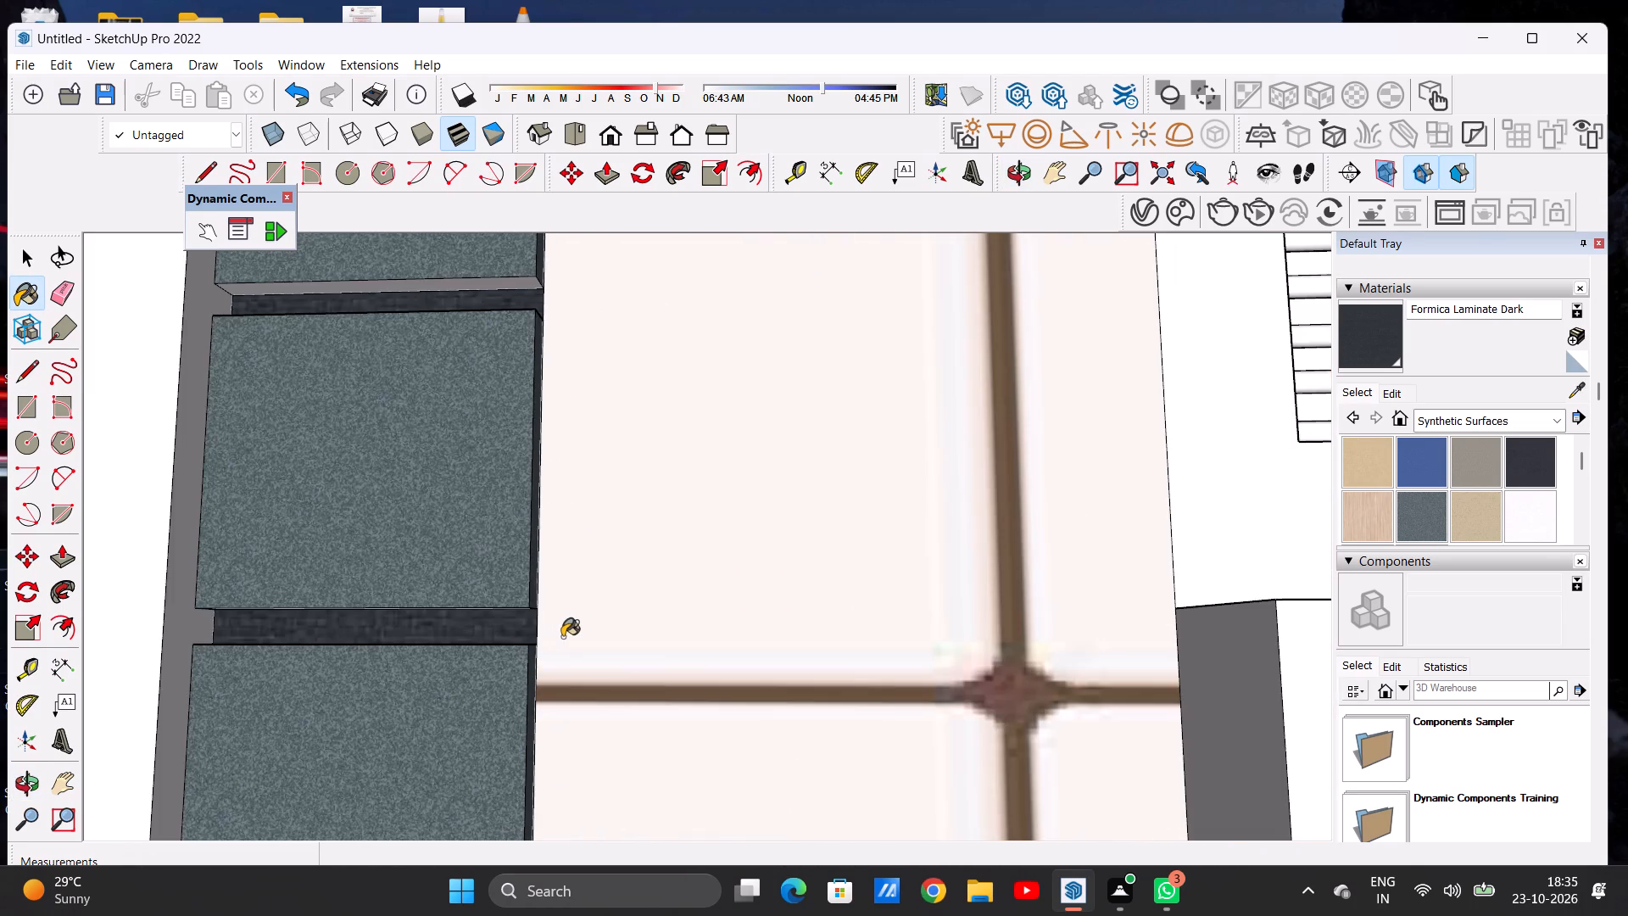
Paint the next two gaps further down the tower's cladding strip with Formica Laminate Dark.
middle_click_drag(544, 641, 518, 634)
scroll(518, 634, "up", 1)
scroll(548, 610, "down", 2)
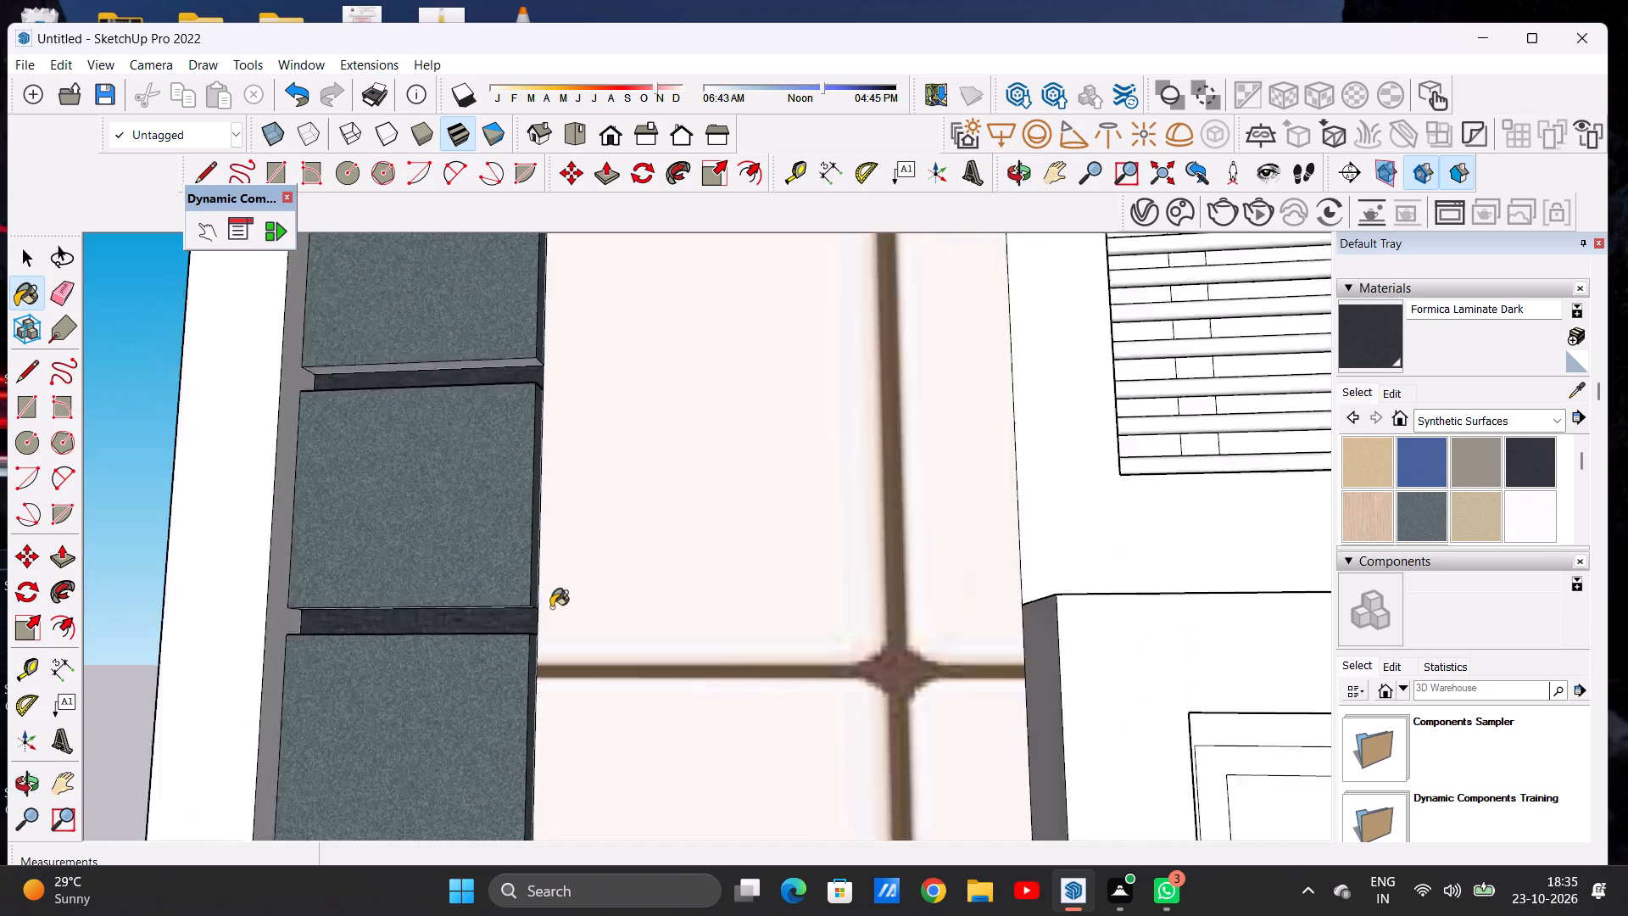
scroll(551, 607, "down", 11)
scroll(547, 710, "up", 2)
scroll(537, 734, "down", 2)
scroll(532, 740, "up", 2)
scroll(540, 718, "down", 1)
scroll(540, 718, "up", 11)
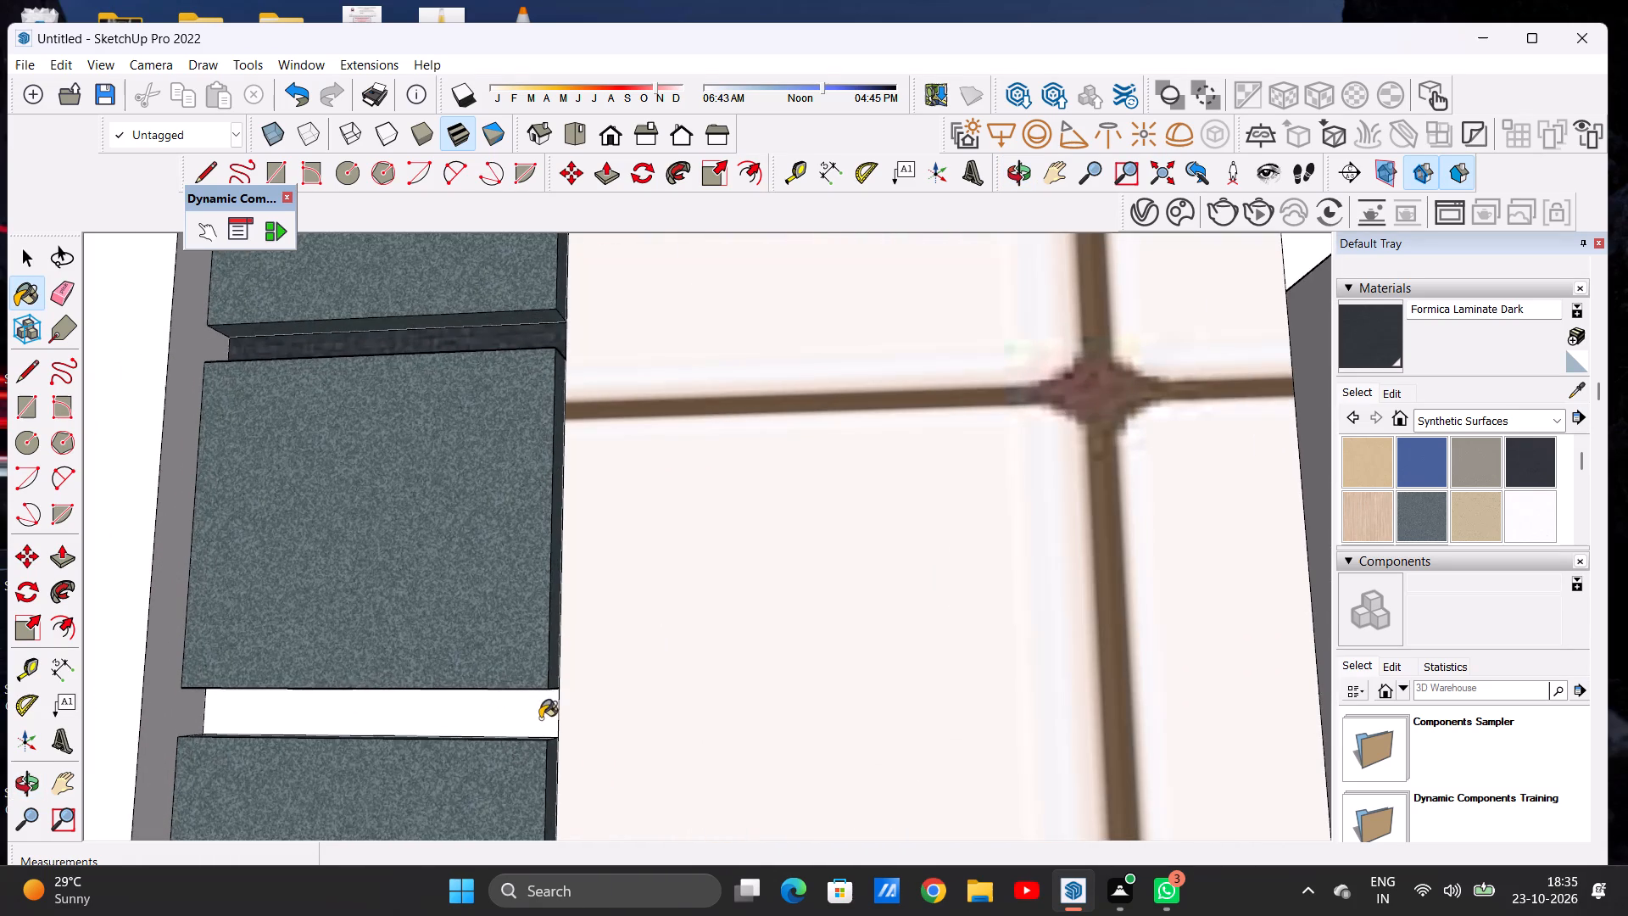
left_click(541, 718)
scroll(598, 649, "down", 14)
scroll(560, 754, "up", 13)
left_click(570, 746)
scroll(596, 665, "down", 13)
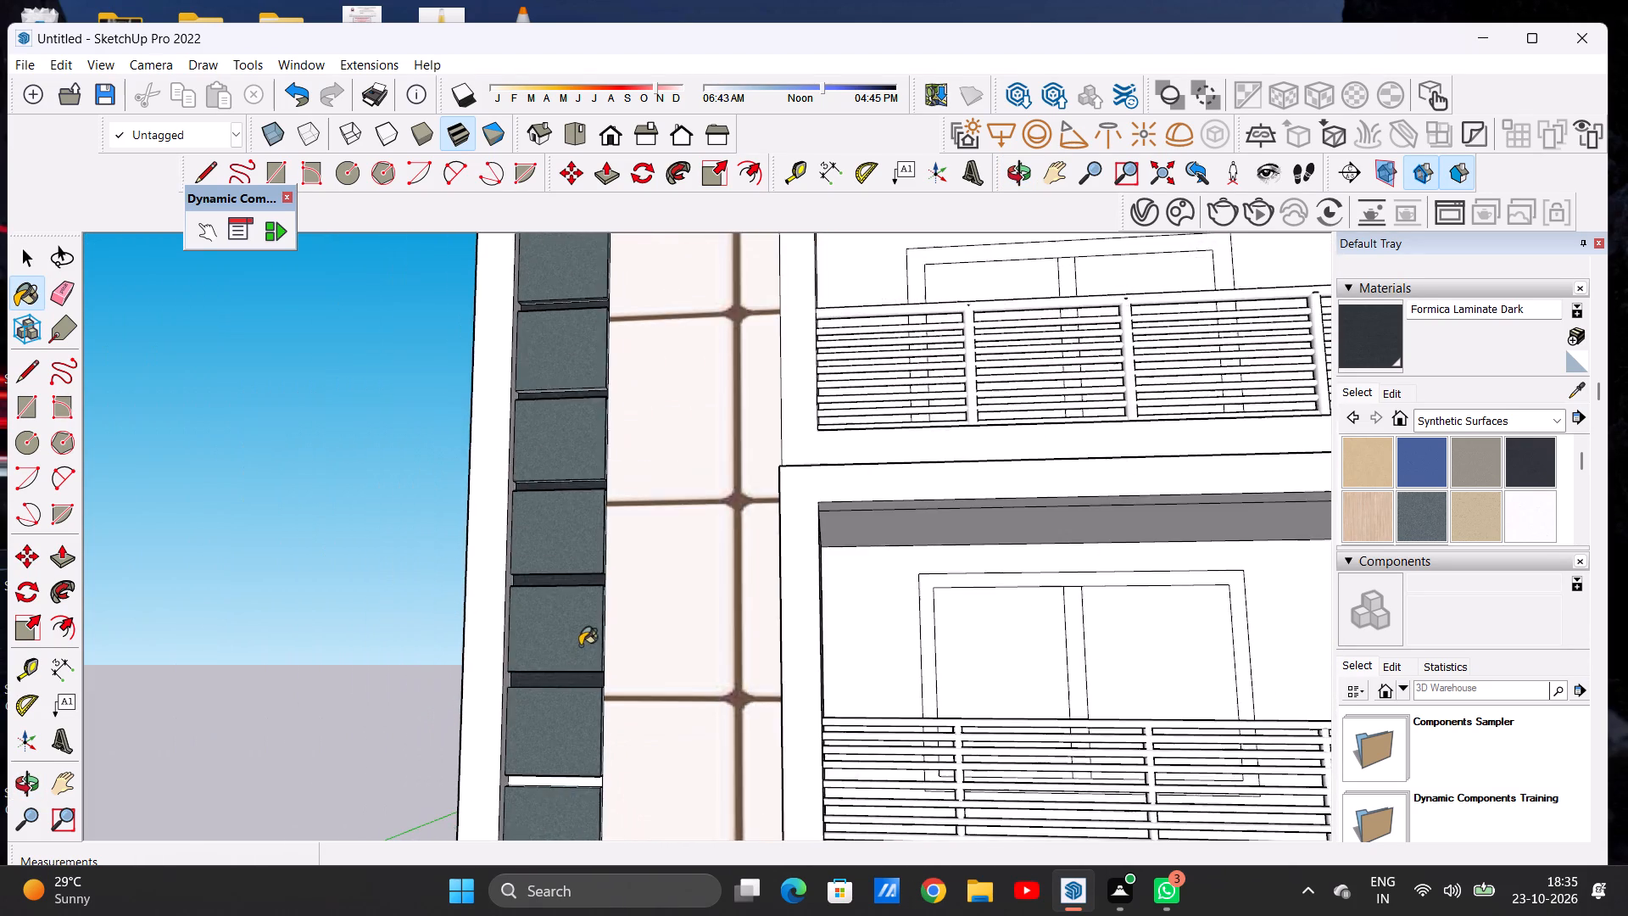
Paint the two remaining white gaps near the bottom of the tower's cladding strip with Formica Laminate Dark.
scroll(580, 645, "down", 4)
scroll(571, 773, "up", 17)
scroll(626, 741, "down", 1)
scroll(626, 741, "up", 1)
scroll(626, 741, "down", 1)
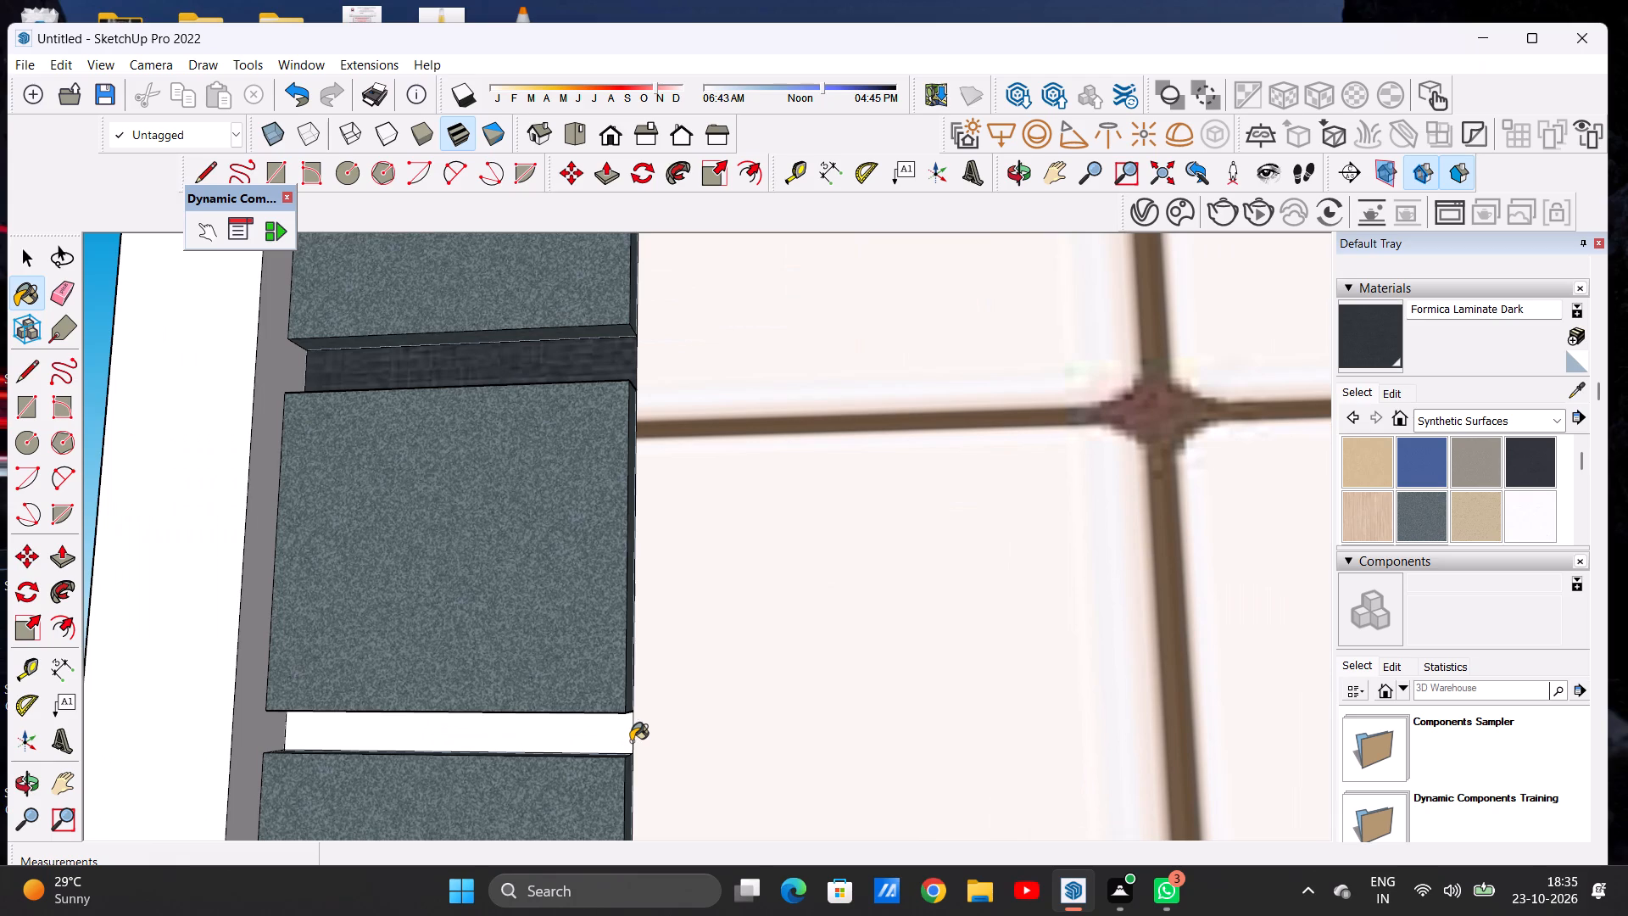
left_click(631, 741)
scroll(626, 681, "down", 20)
scroll(626, 681, "down", 3)
middle_click_drag(594, 807, 578, 872)
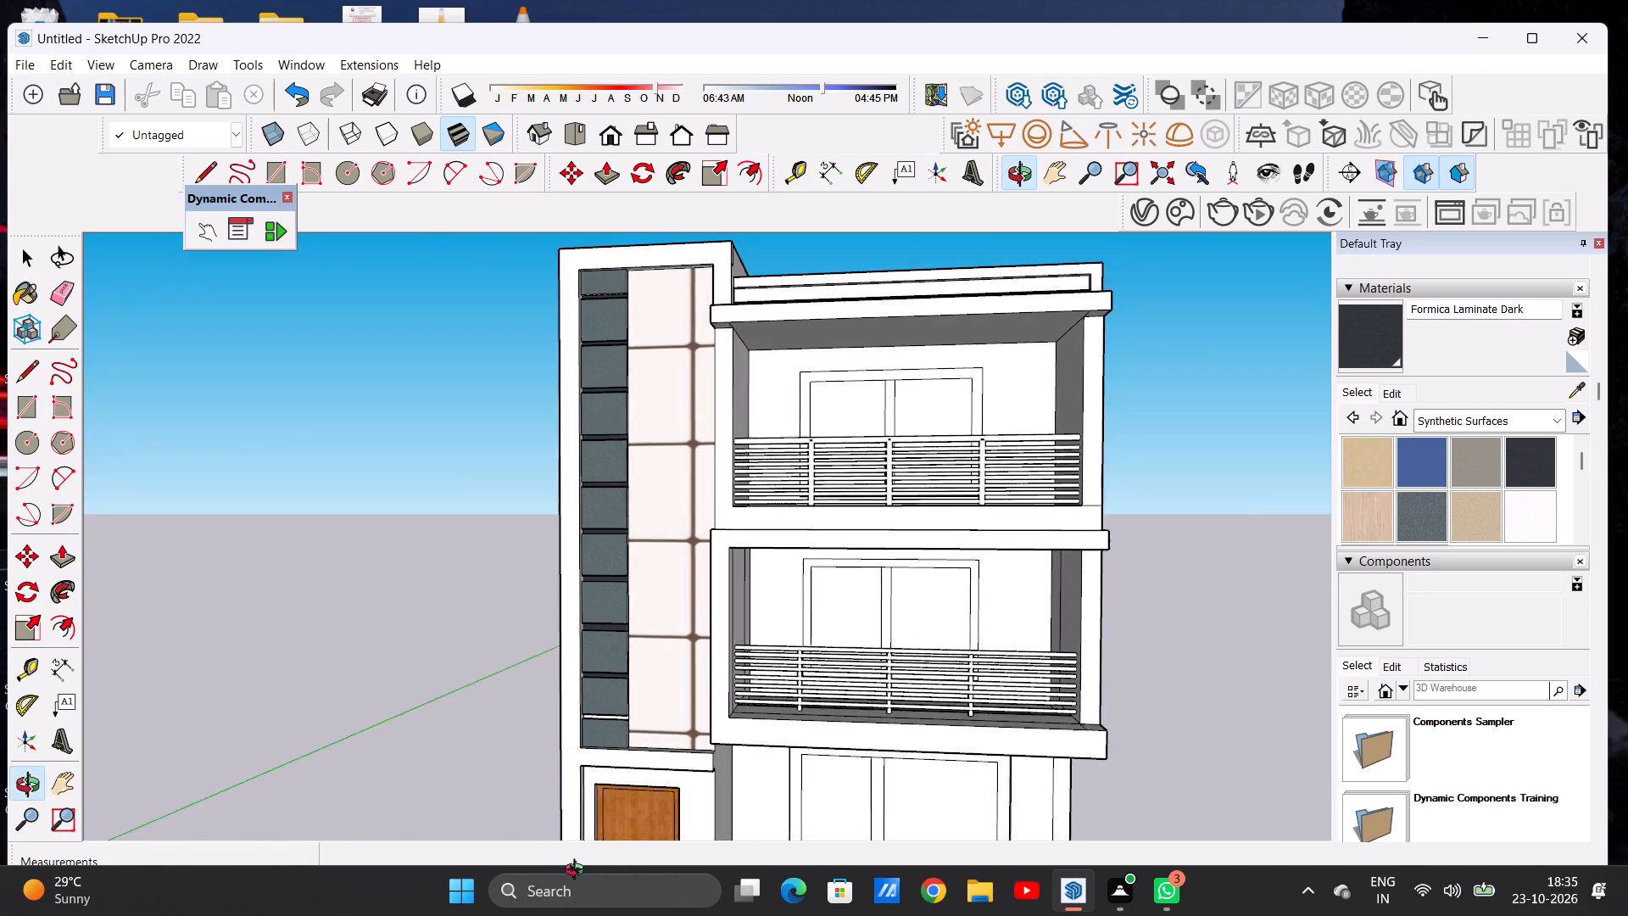
middle_click_drag(578, 872, 578, 874)
scroll(630, 740, "up", 18)
left_click(624, 684)
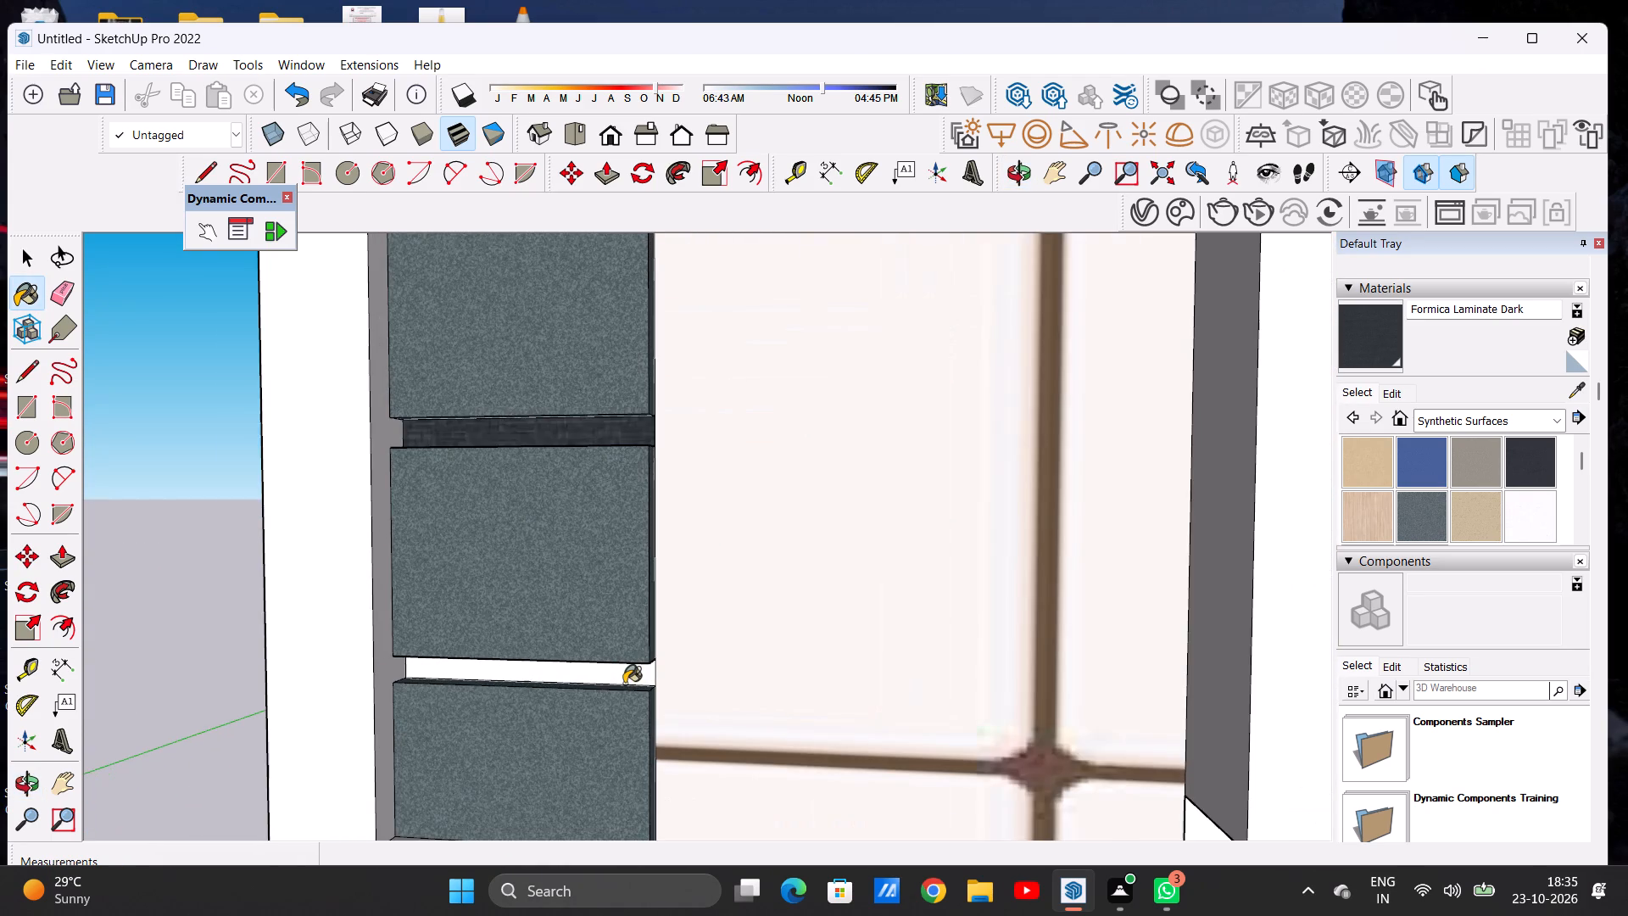
left_click(652, 677)
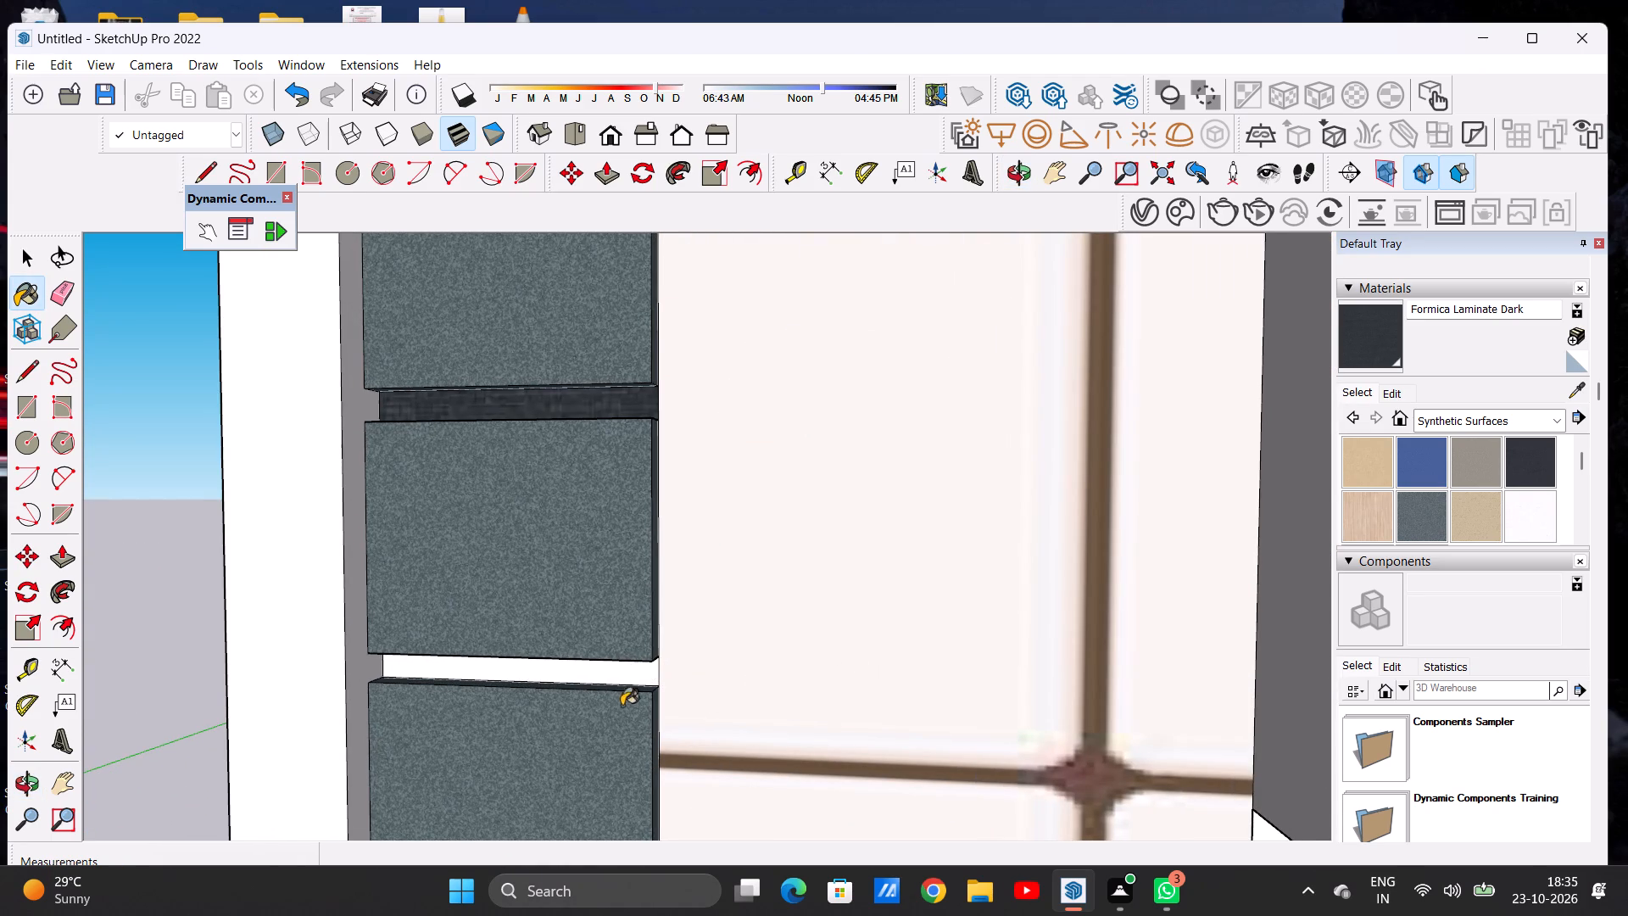
Paint the top face of the cladding block below the lowest gap with Formica Speckled Grey.
middle_click_drag(617, 713, 585, 808)
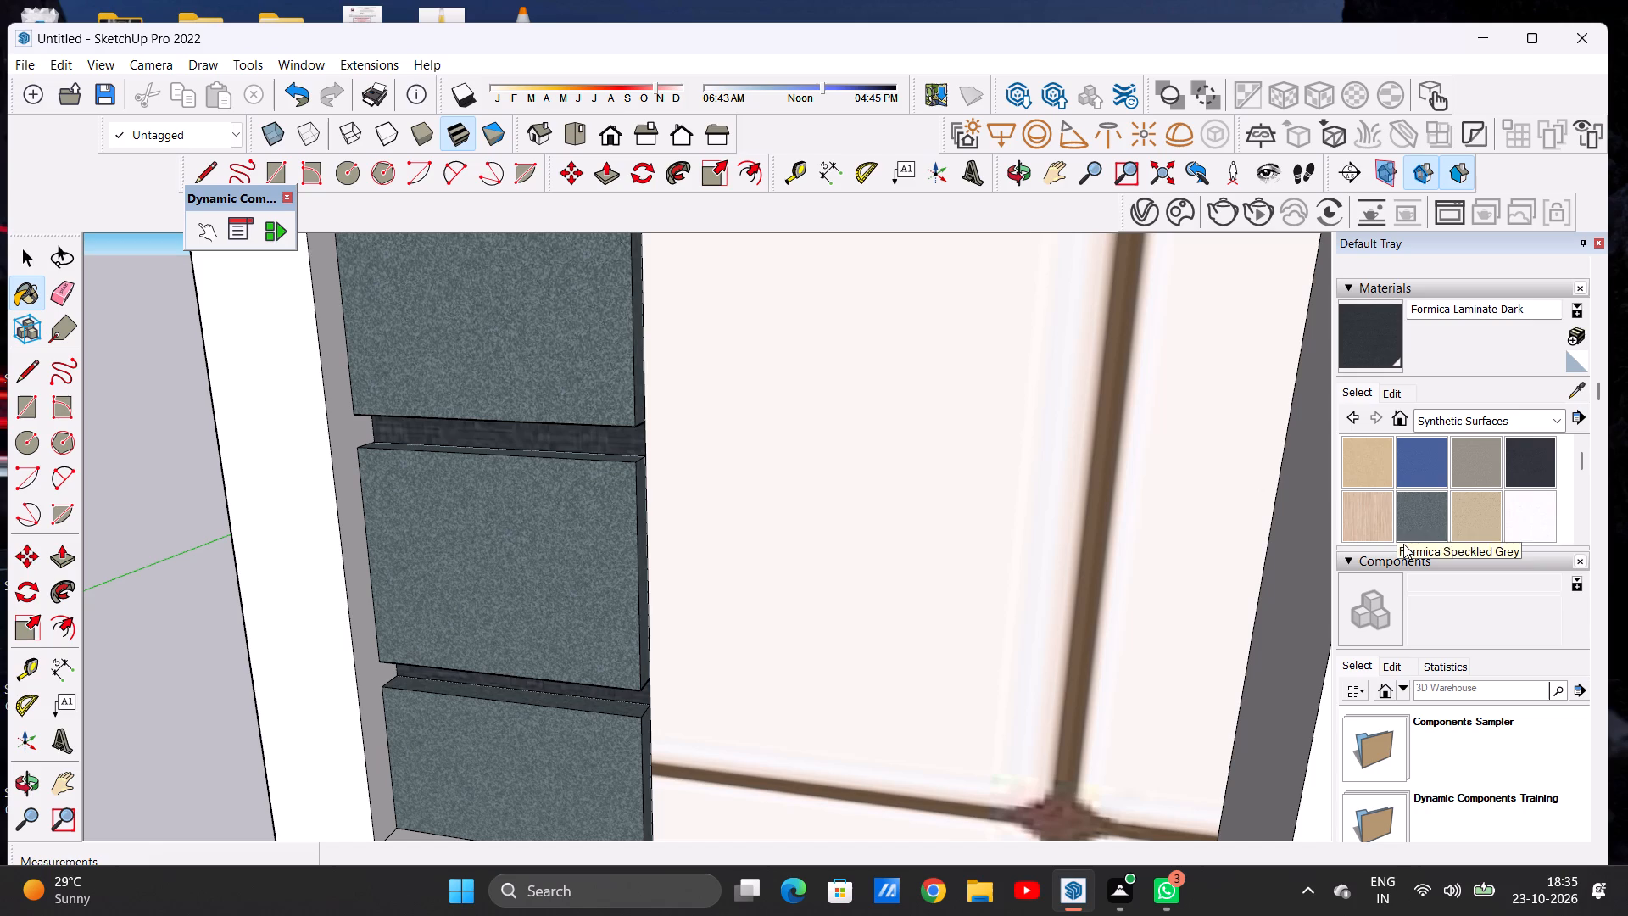
left_click(1411, 521)
scroll(765, 659, "down", 4)
scroll(679, 671, "up", 6)
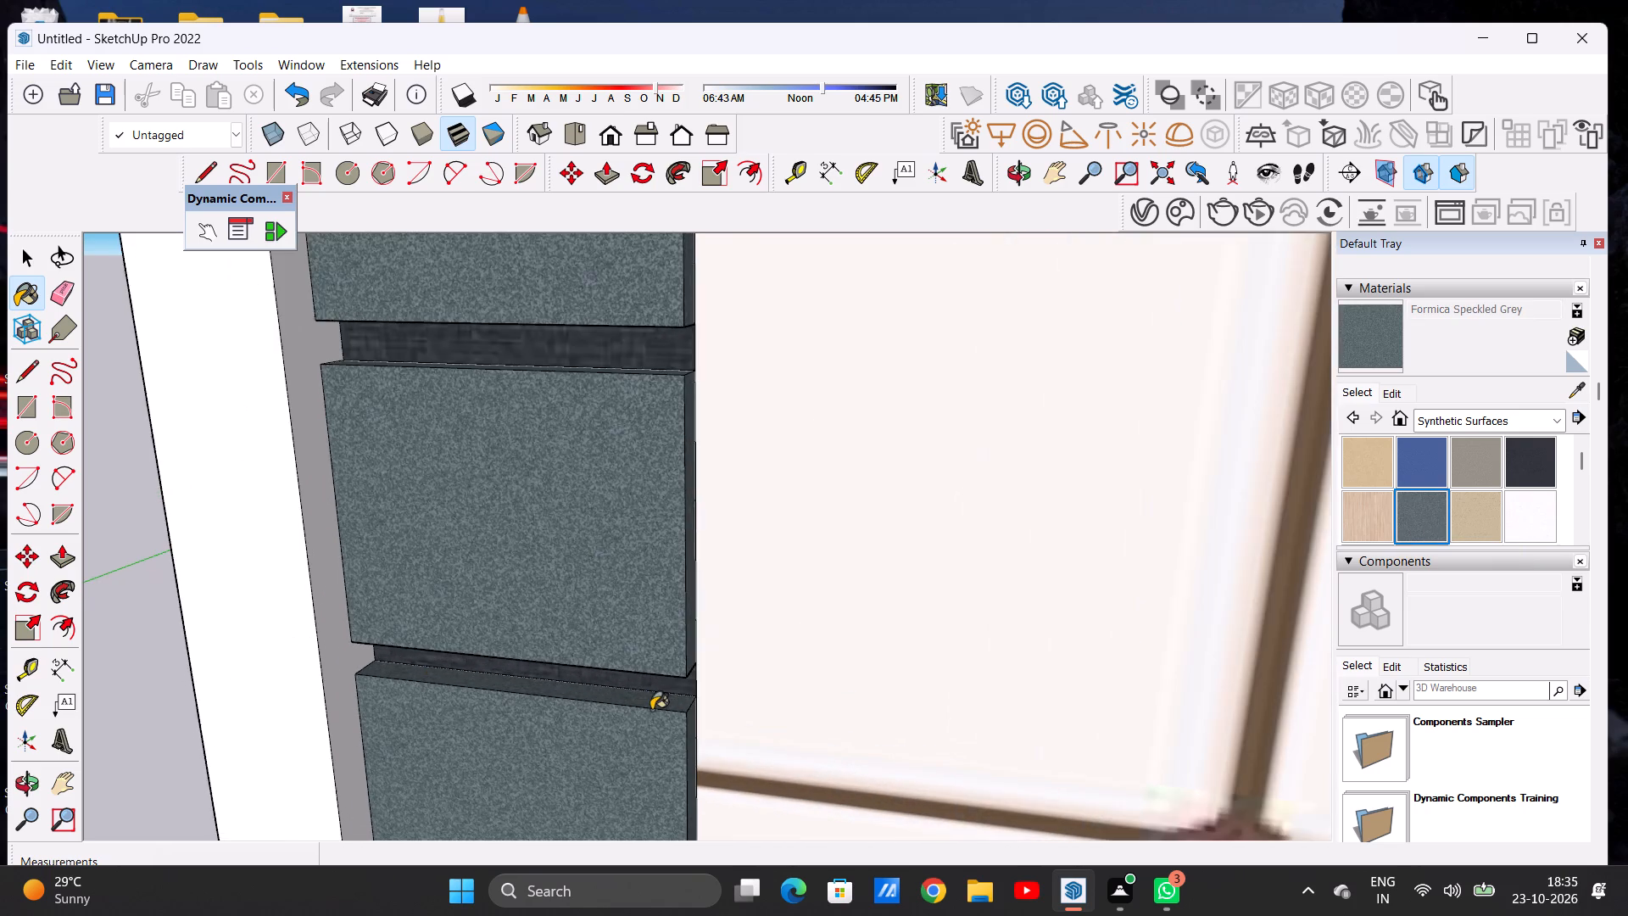
scroll(651, 710, "up", 16)
left_click(661, 703)
scroll(662, 703, "down", 16)
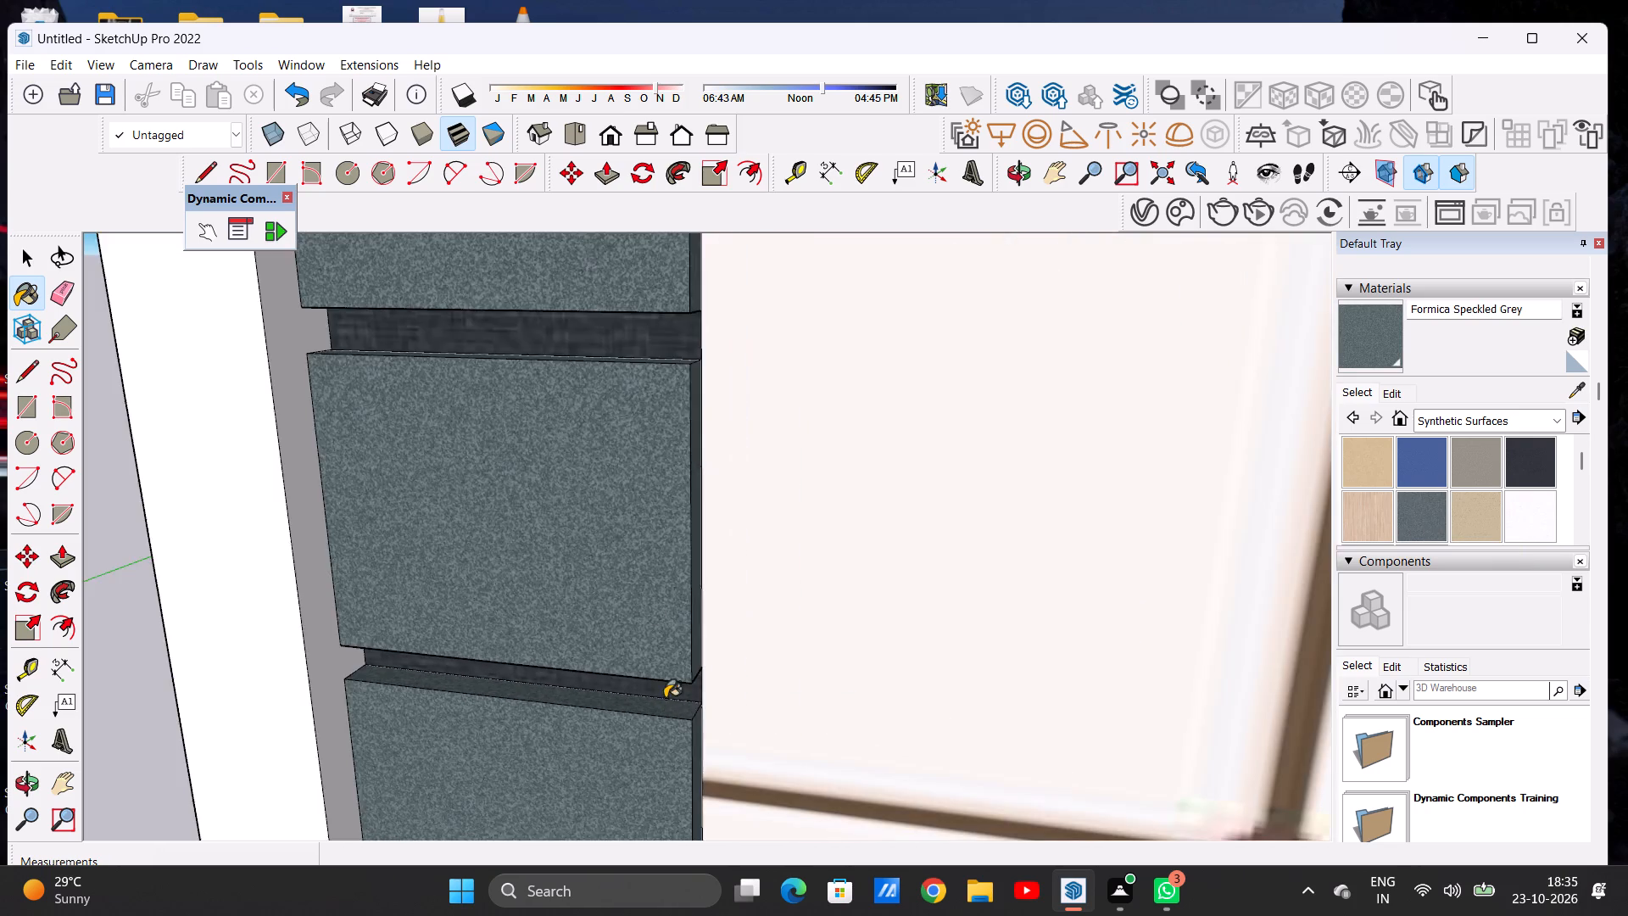
scroll(665, 698, "down", 7)
Paint the unpainted underside of the upper cladding block, seen from below, with Formica Speckled Grey.
middle_click_drag(625, 657, 618, 442)
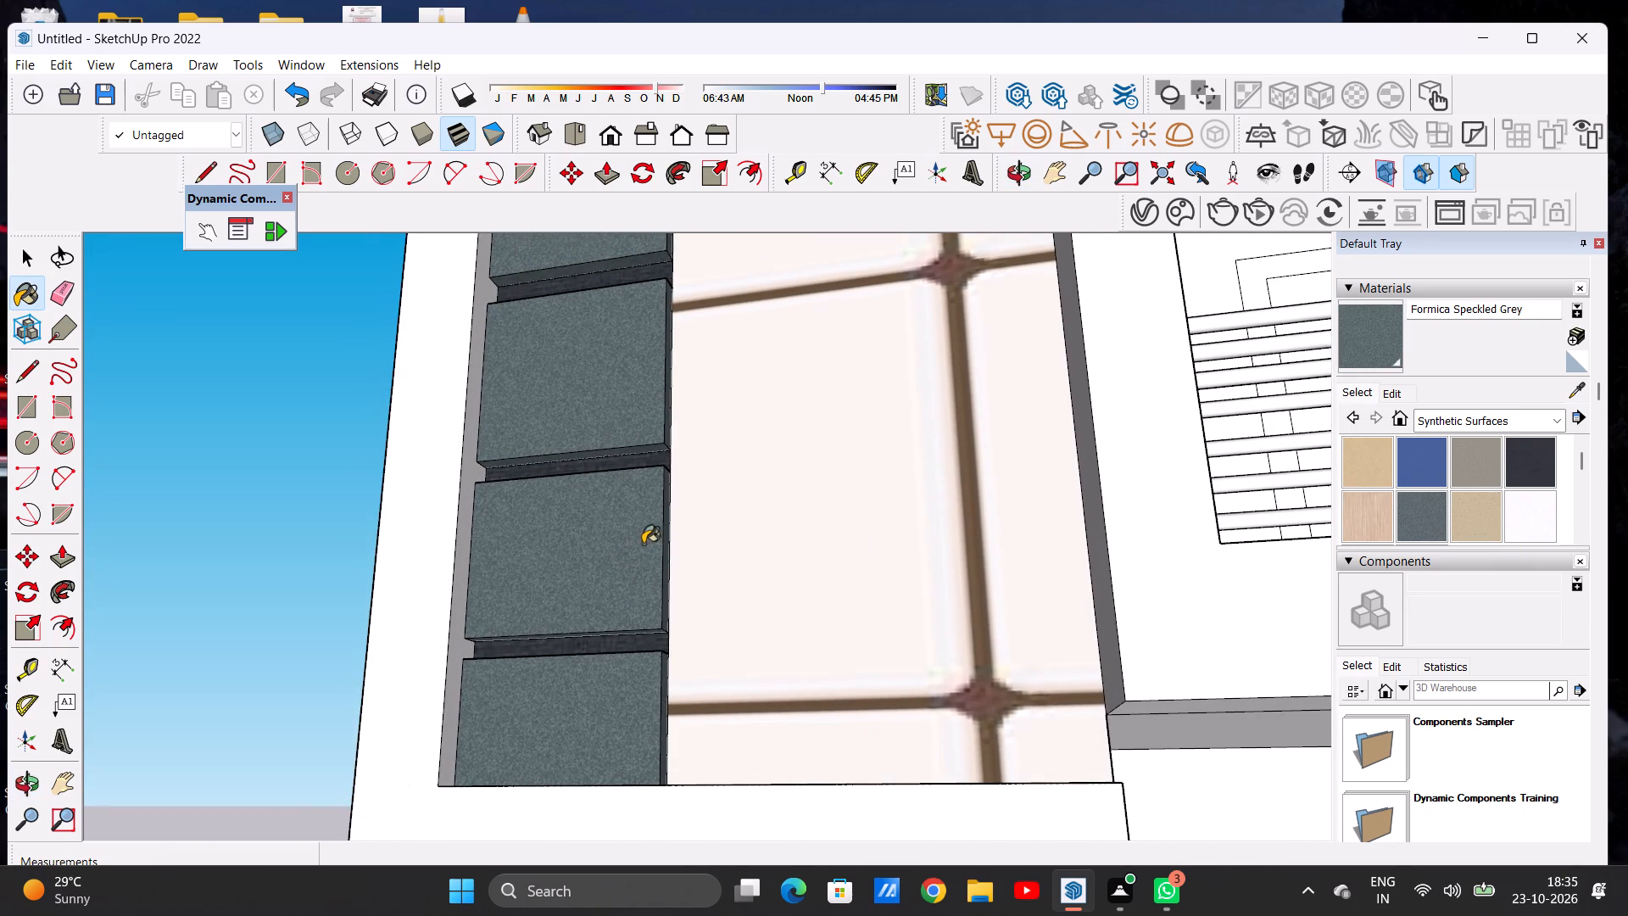
scroll(631, 467, "up", 5)
scroll(582, 695, "down", 13)
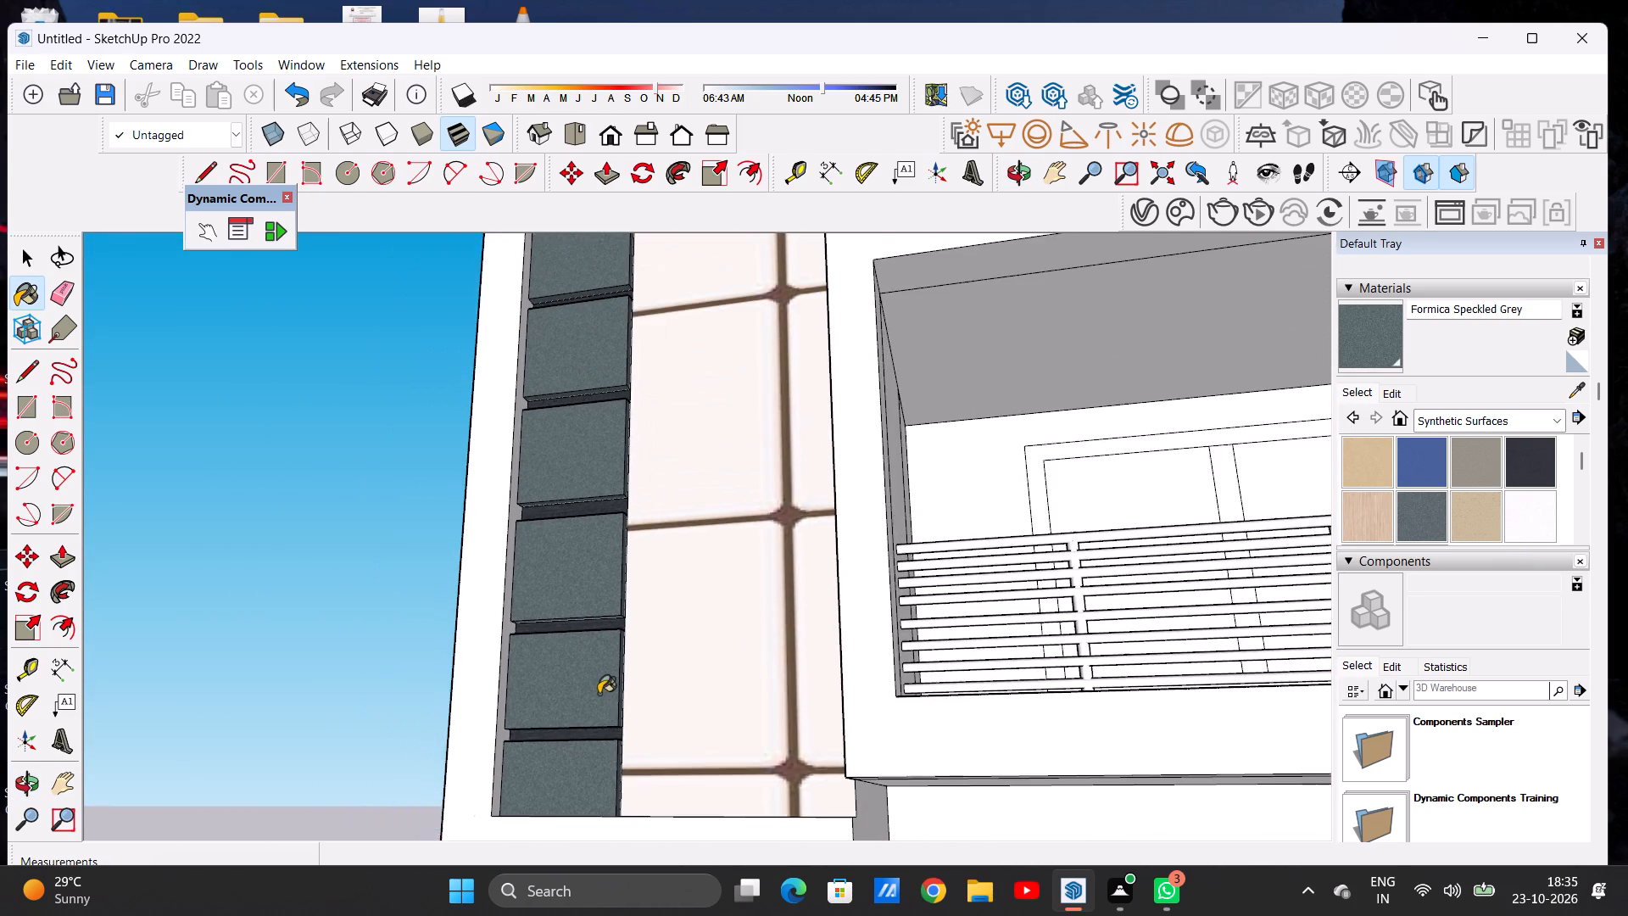
scroll(608, 683, "down", 5)
scroll(586, 617, "up", 8)
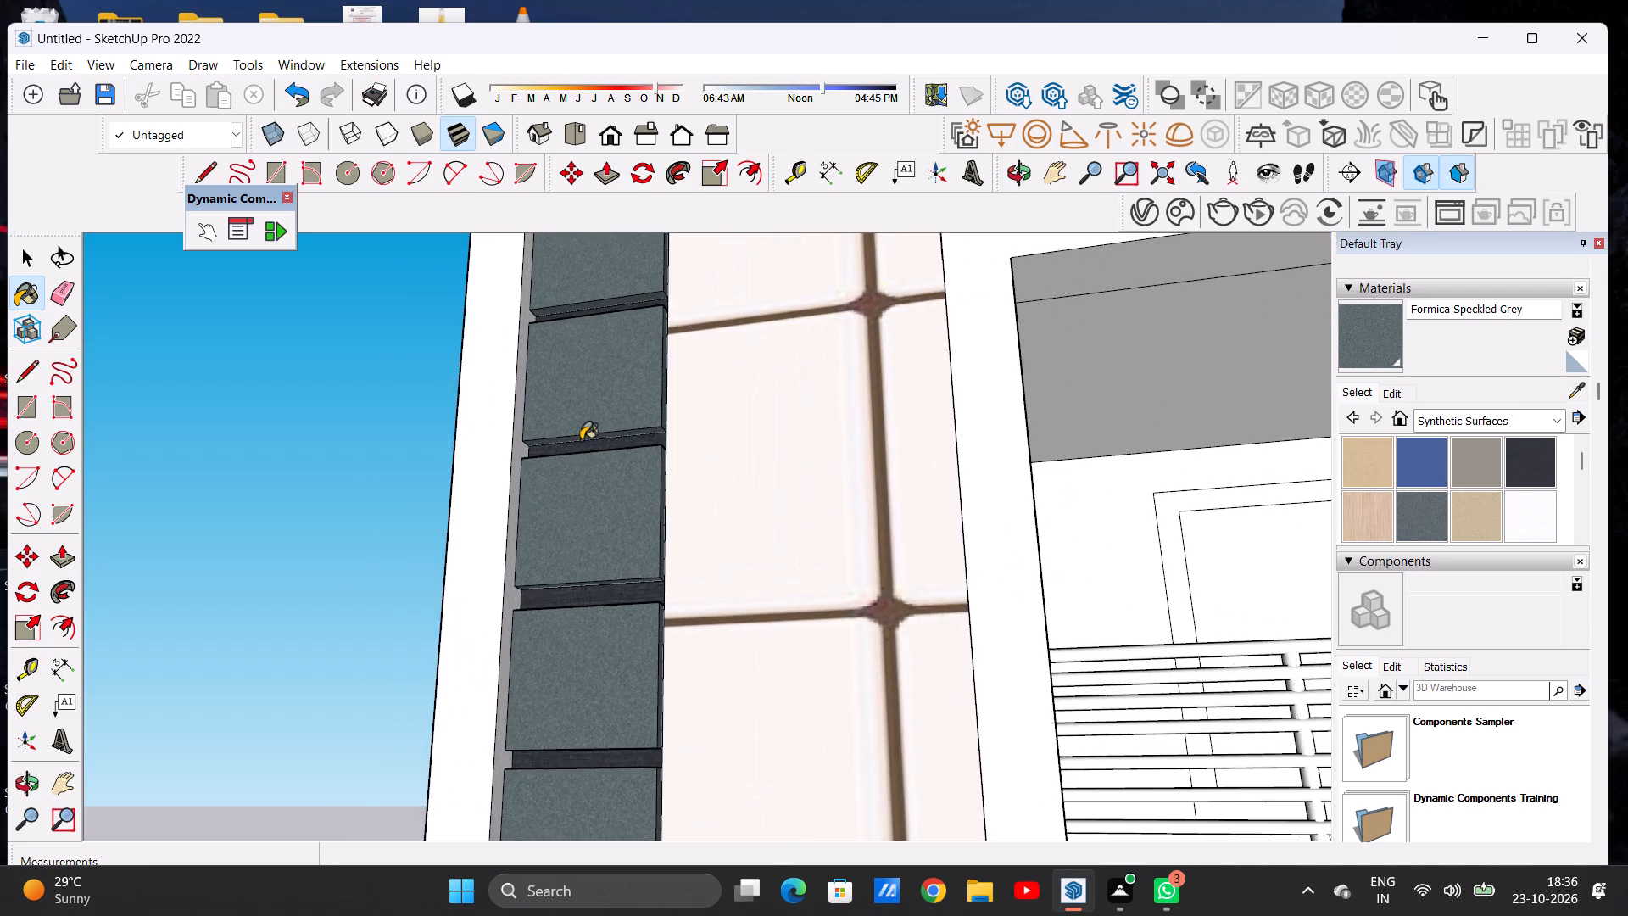
scroll(581, 440, "up", 5)
middle_click_drag(572, 519, 564, 461)
scroll(568, 502, "down", 10)
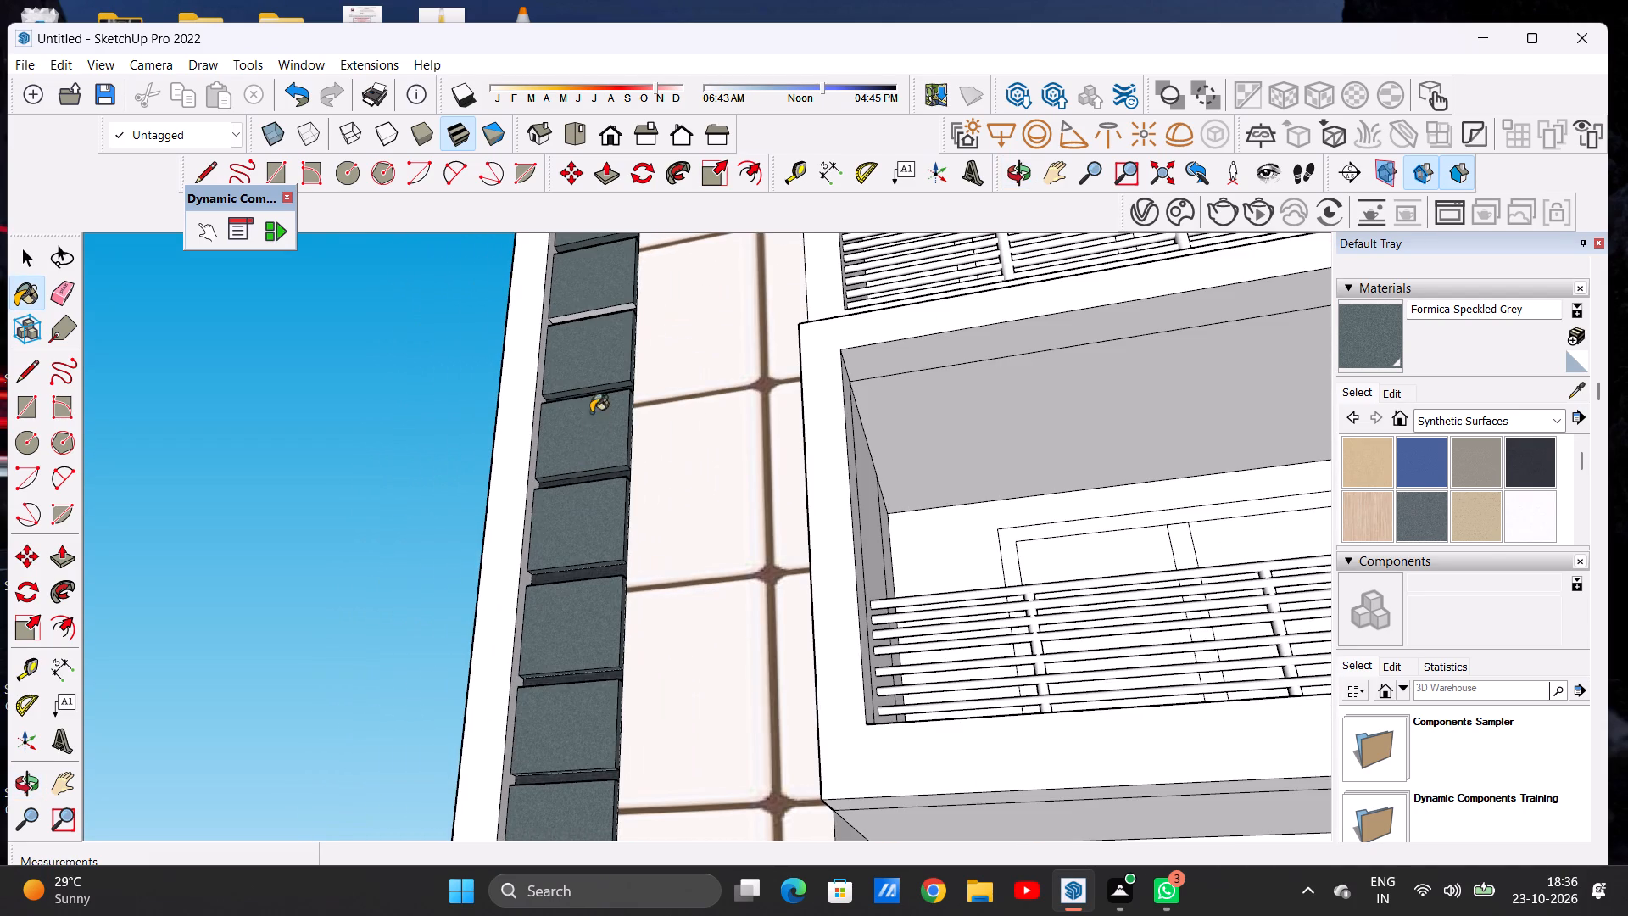
scroll(596, 287, "up", 18)
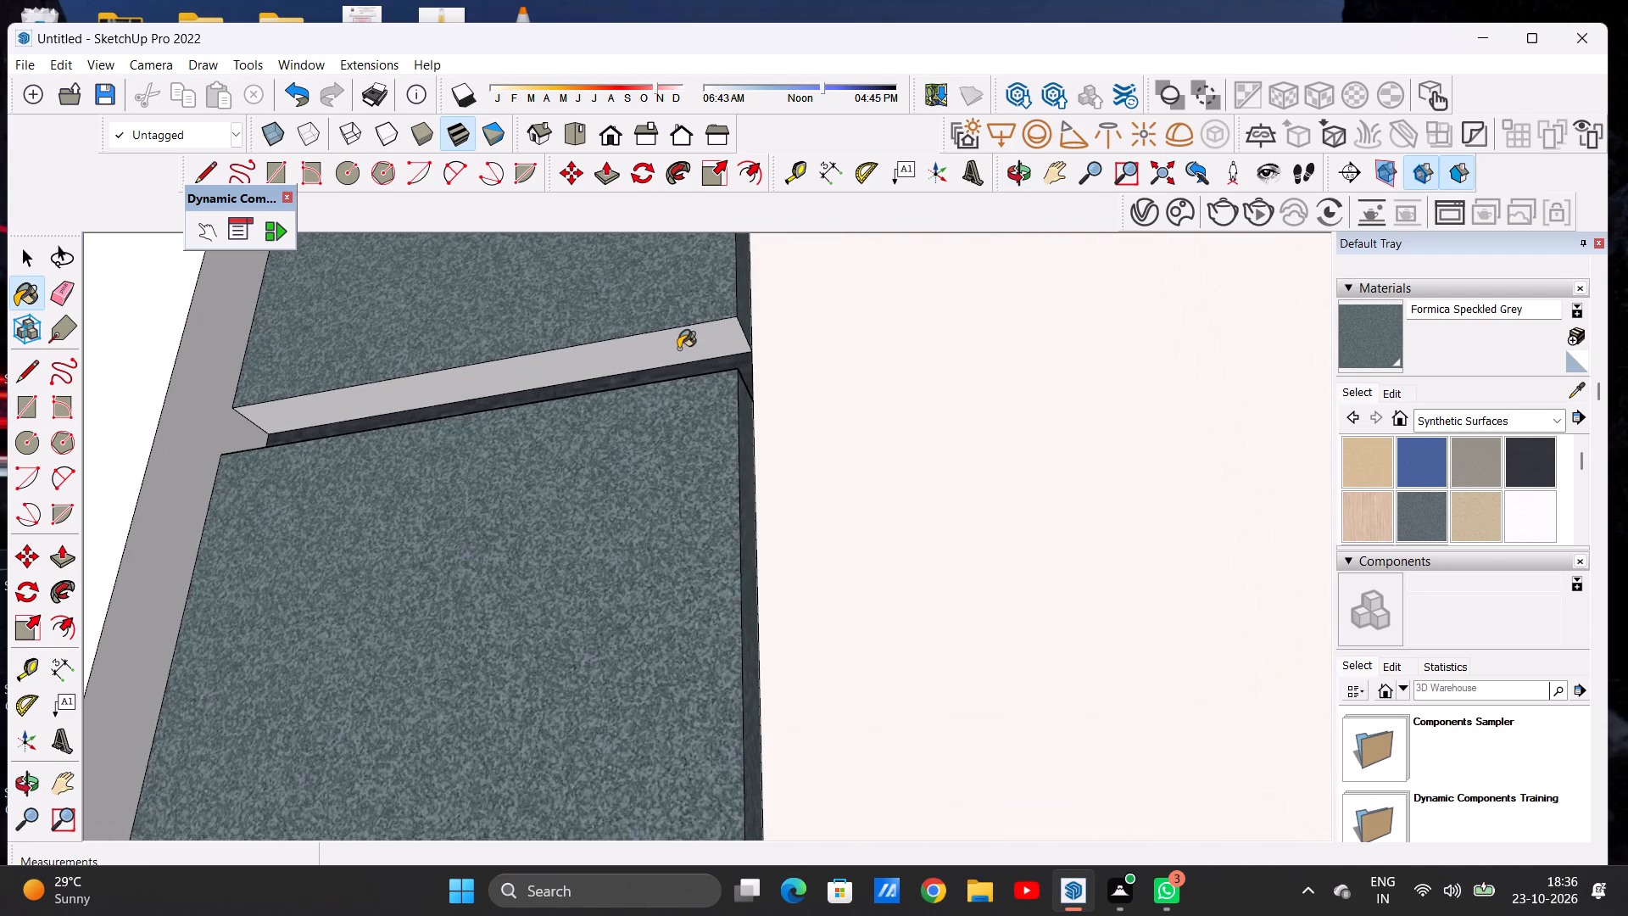
left_click(678, 349)
scroll(627, 419, "down", 20)
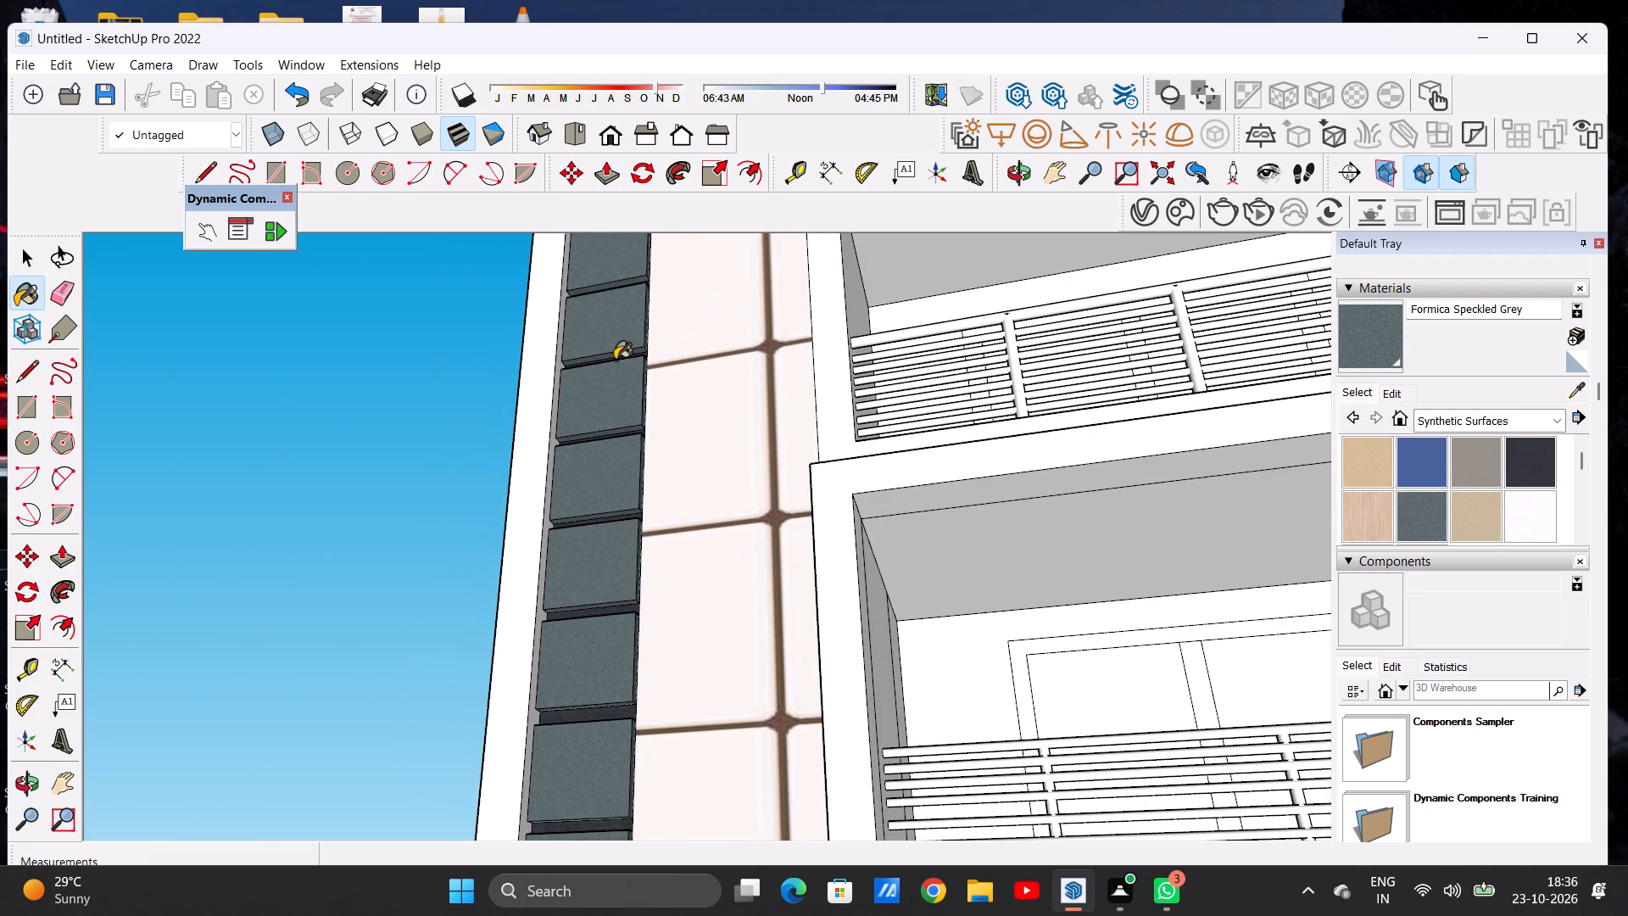
Examine the tower cladding and the whole house from the front and side.
middle_click_drag(619, 380, 696, 653)
scroll(696, 653, "up", 1)
scroll(644, 630, "down", 3)
scroll(644, 634, "up", 1)
scroll(647, 635, "down", 19)
scroll(704, 624, "up", 6)
middle_click_drag(692, 665, 751, 581)
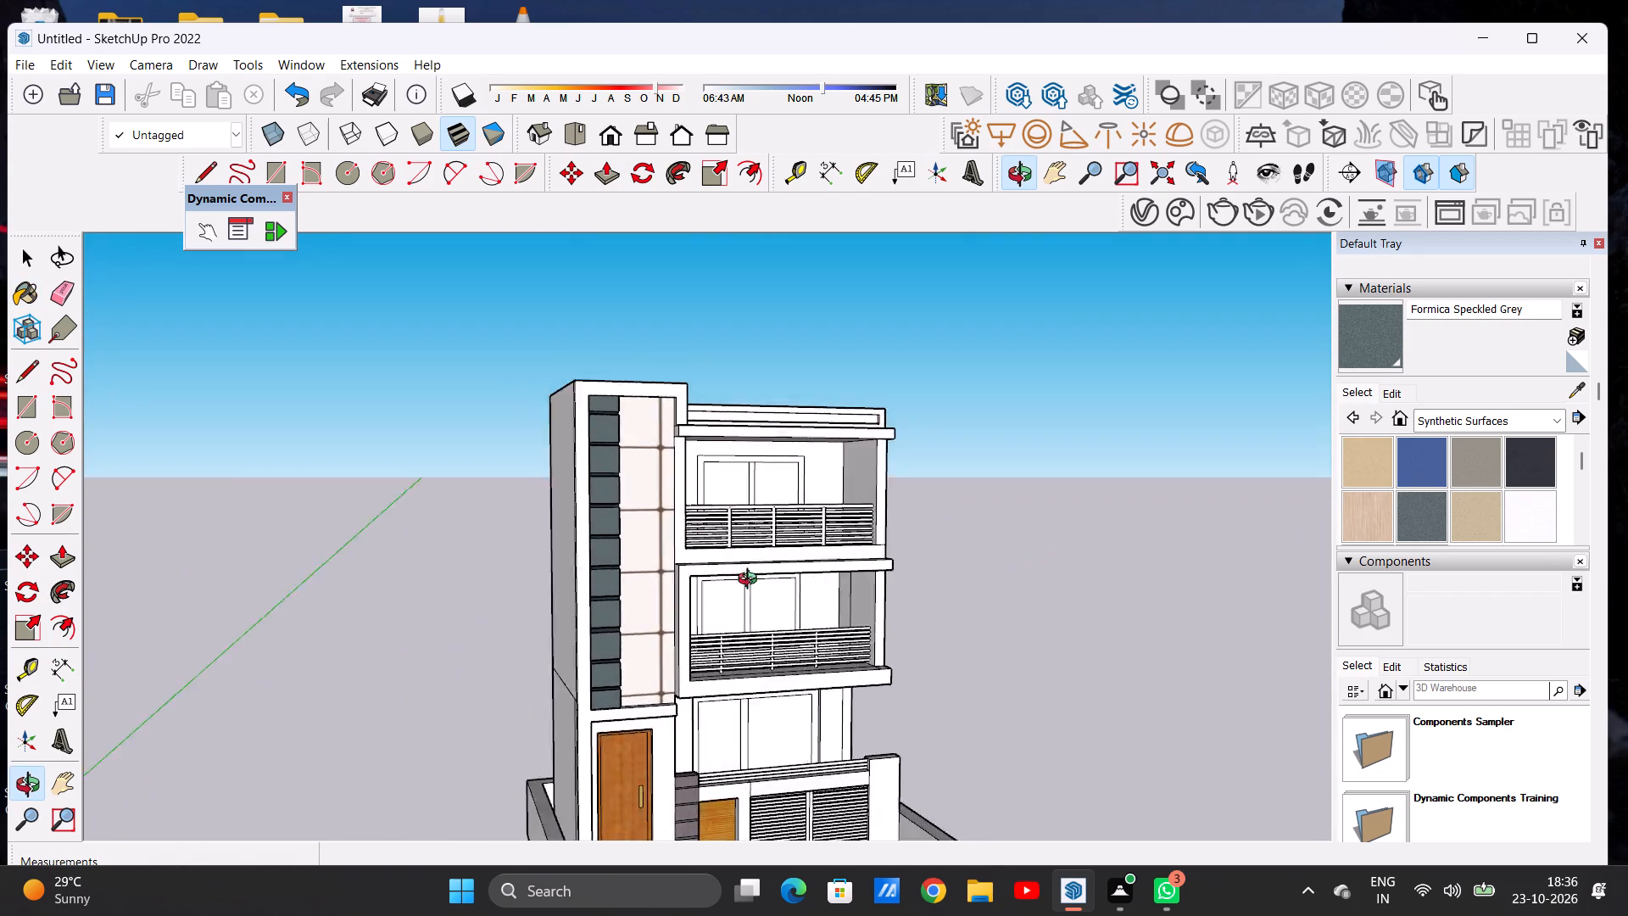
middle_click_drag(751, 581, 719, 586)
scroll(693, 486, "down", 11)
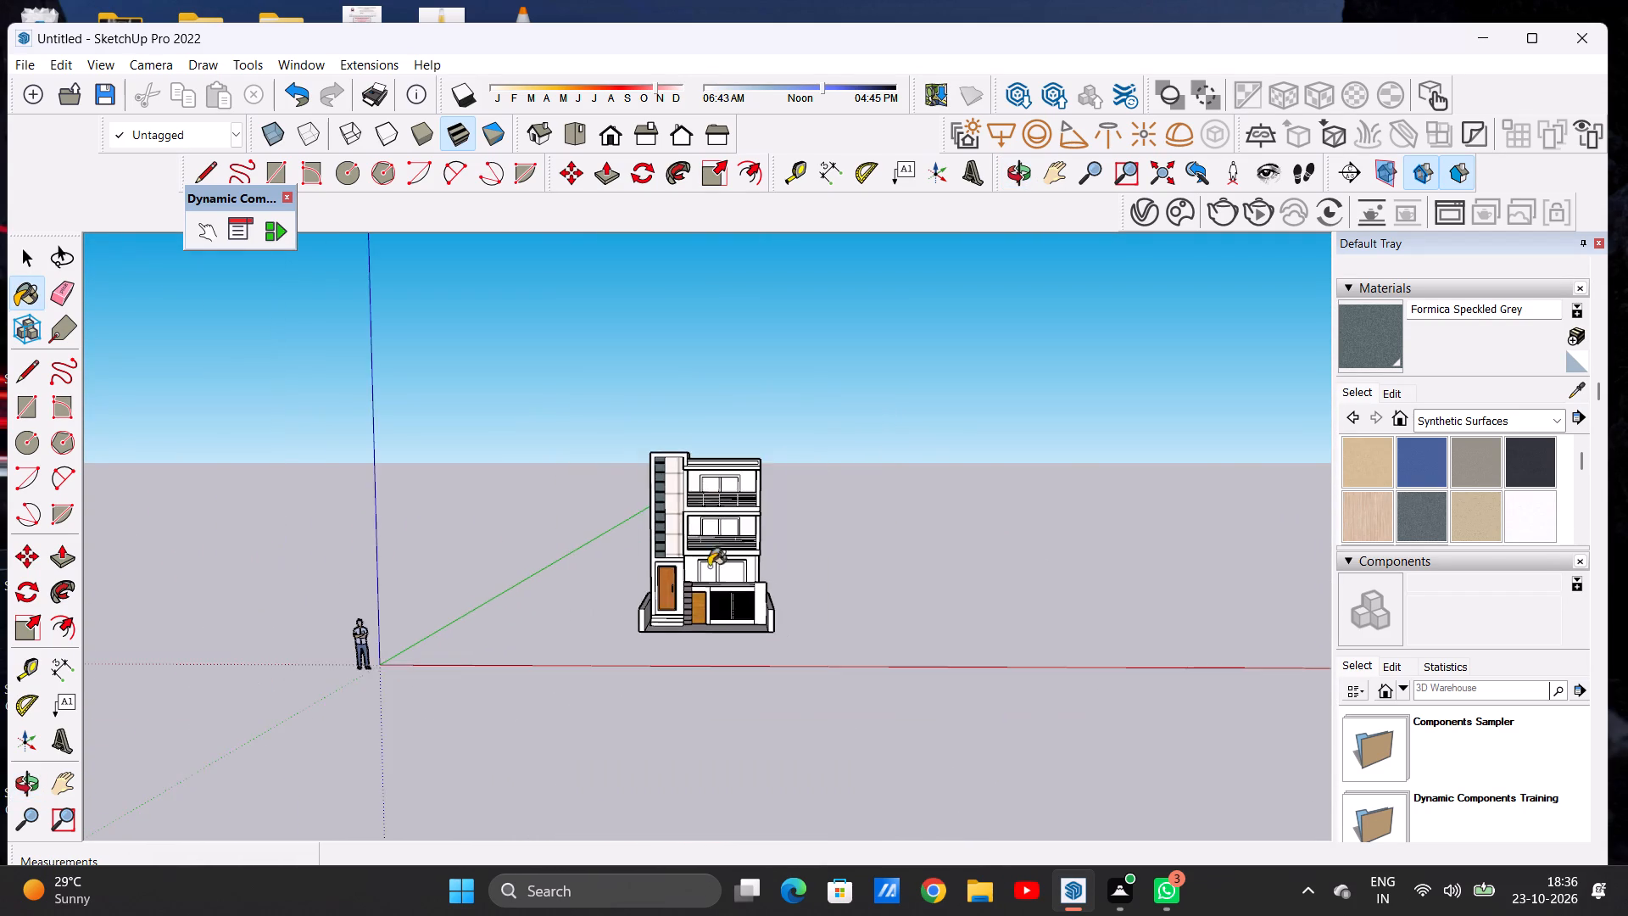
scroll(712, 577, "up", 8)
scroll(726, 606, "down", 2)
scroll(722, 293, "up", 2)
key("space")
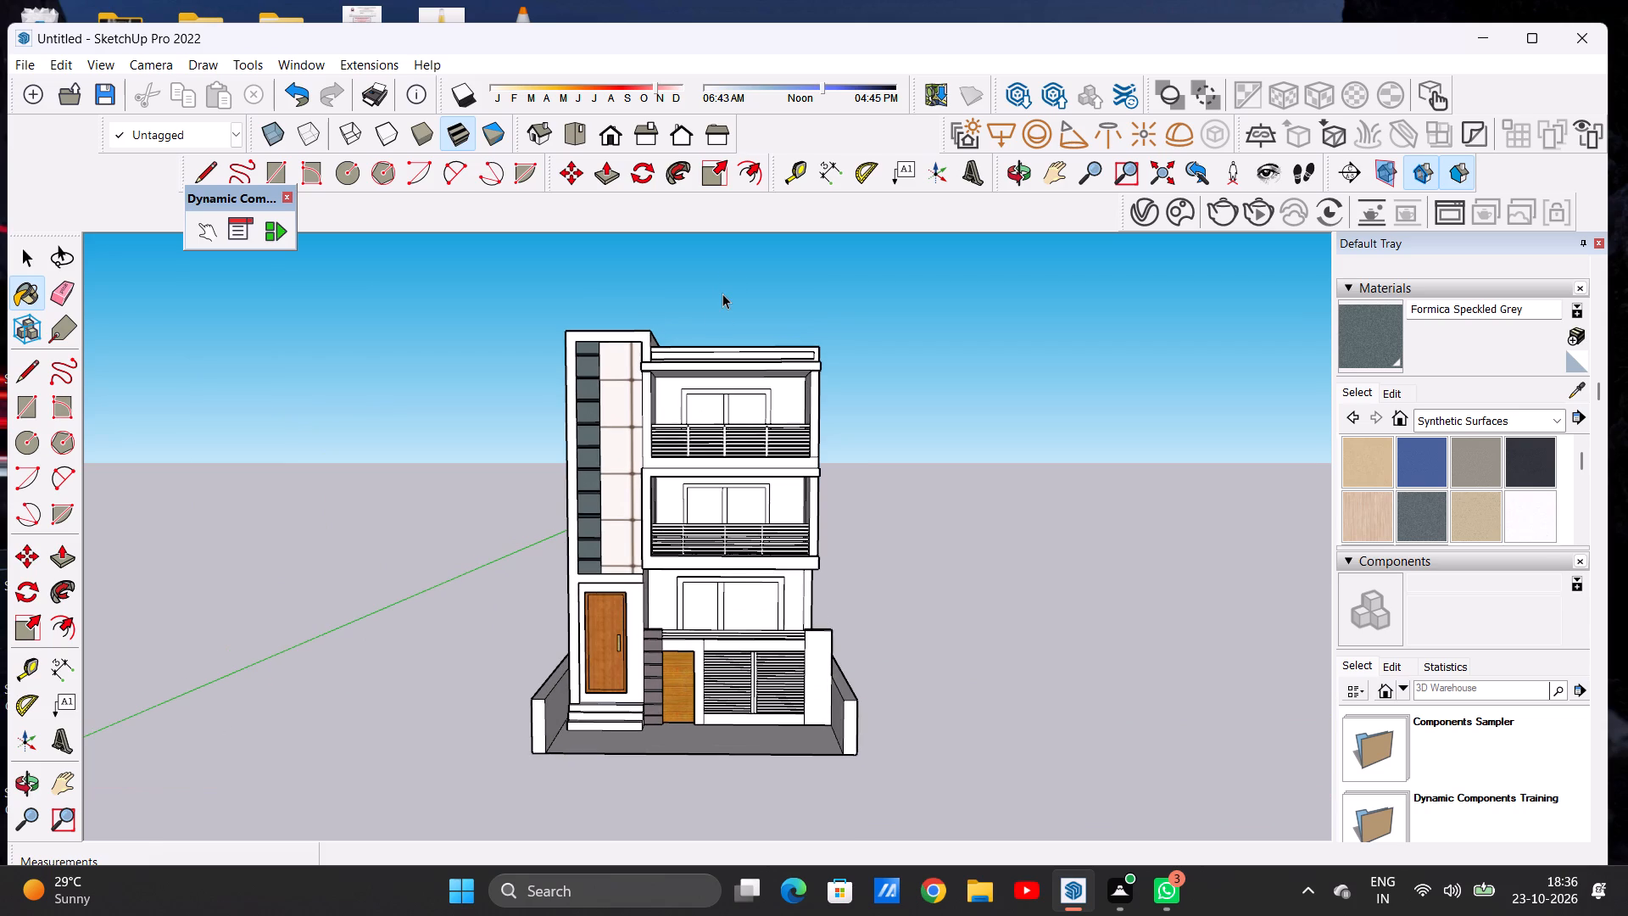
scroll(714, 503, "down", 3)
middle_click_drag(902, 466, 358, 494)
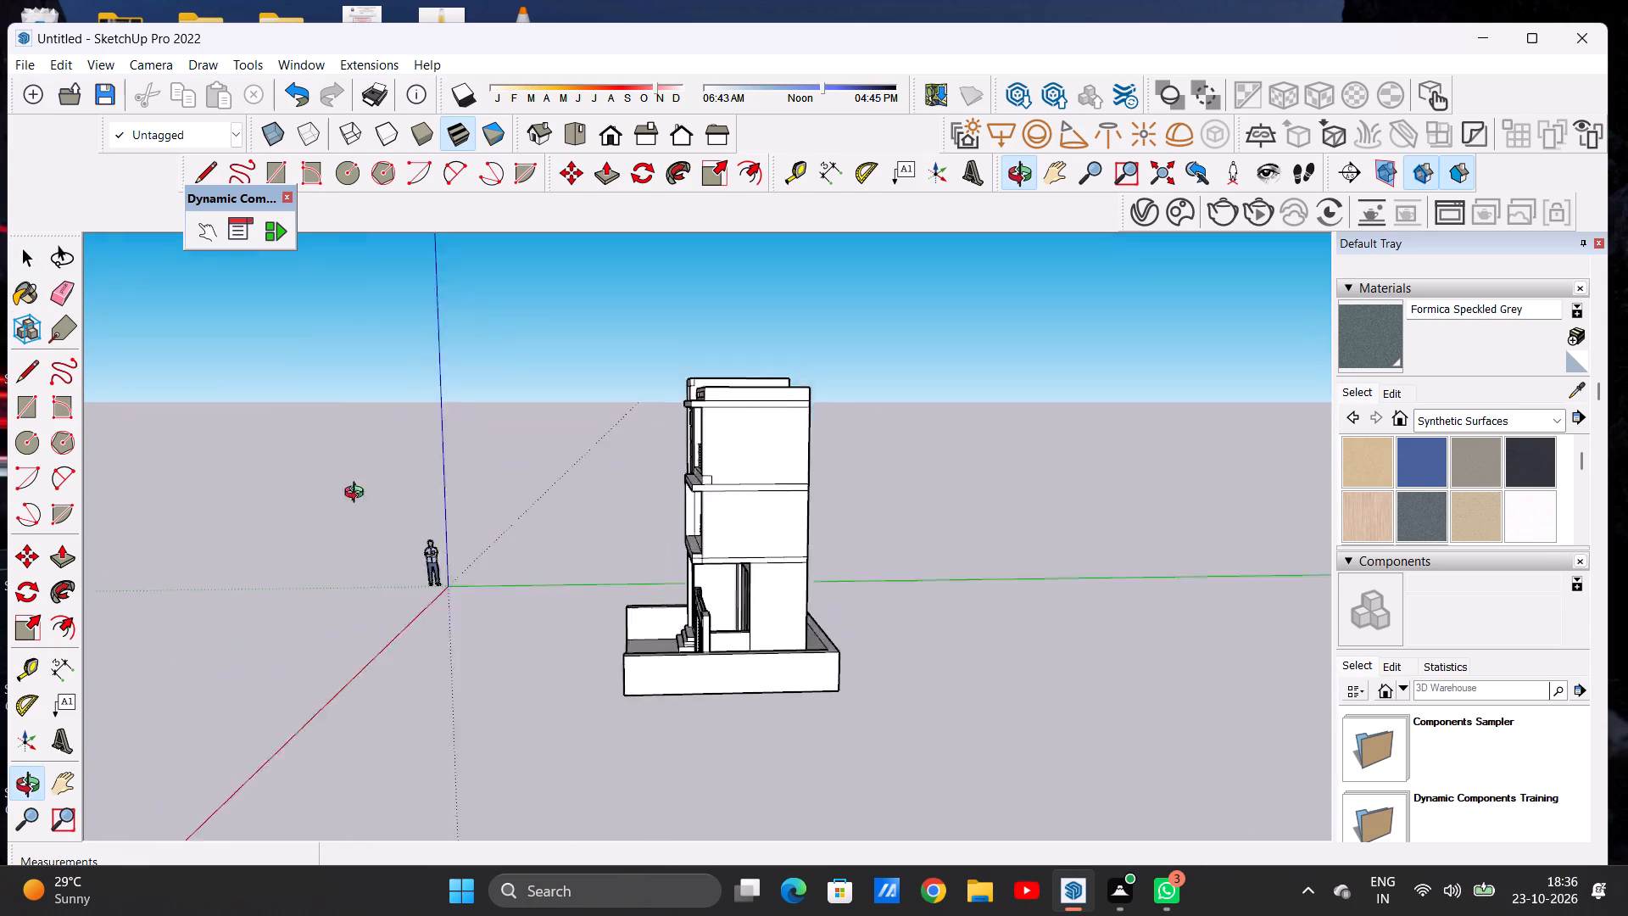
middle_click_drag(358, 494, 889, 485)
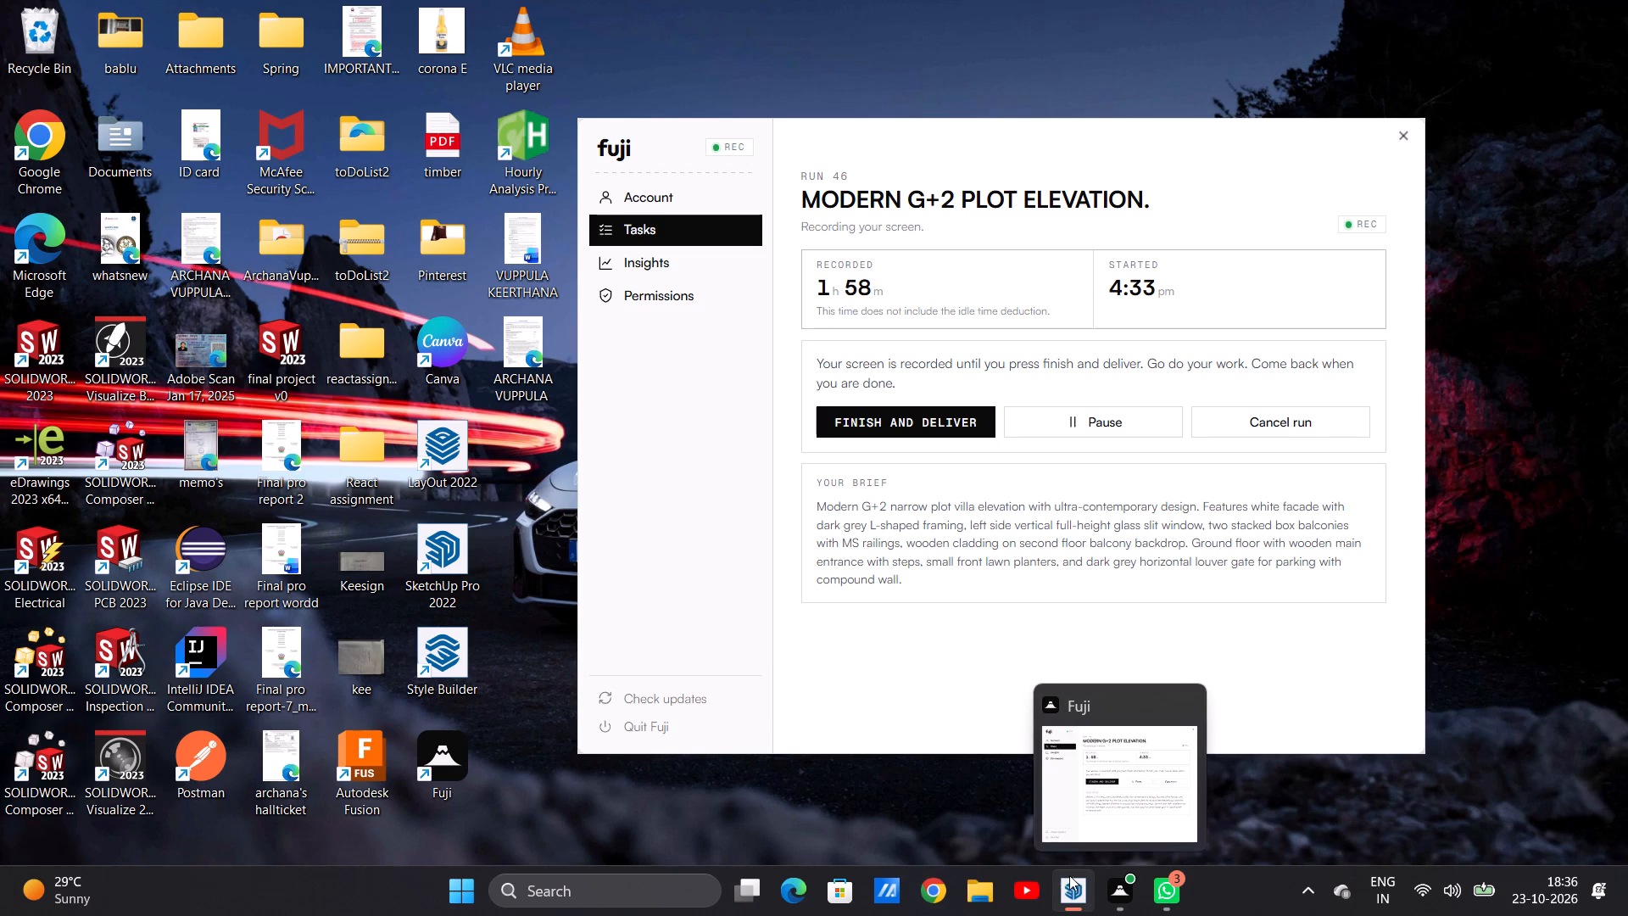
left_click(1079, 785)
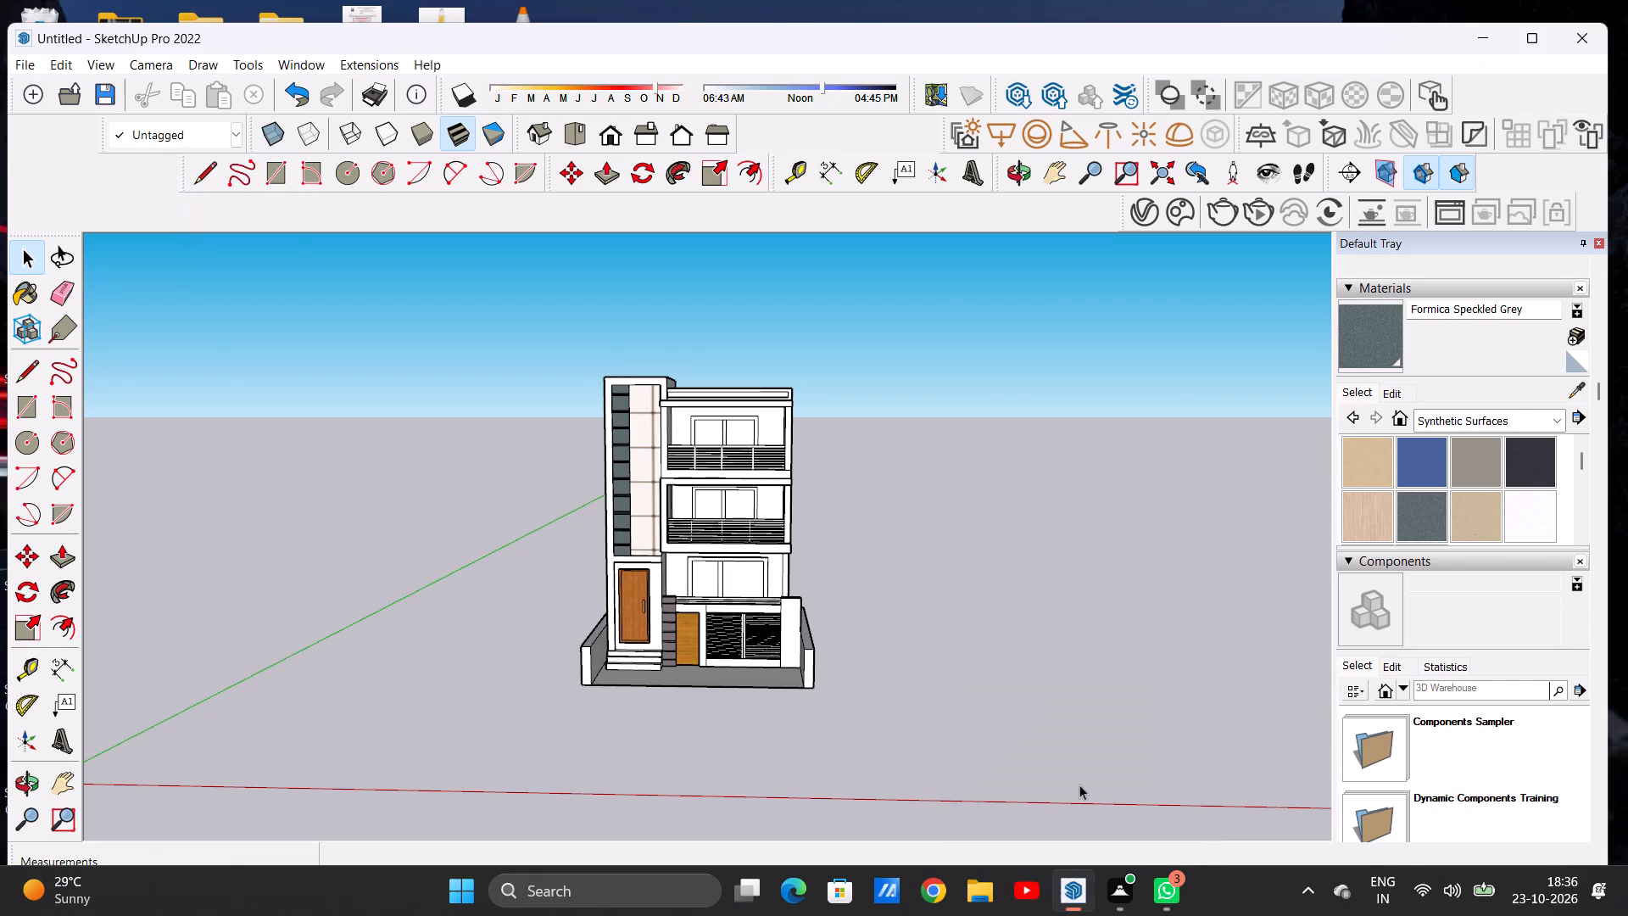
scroll(681, 703, "down", 4)
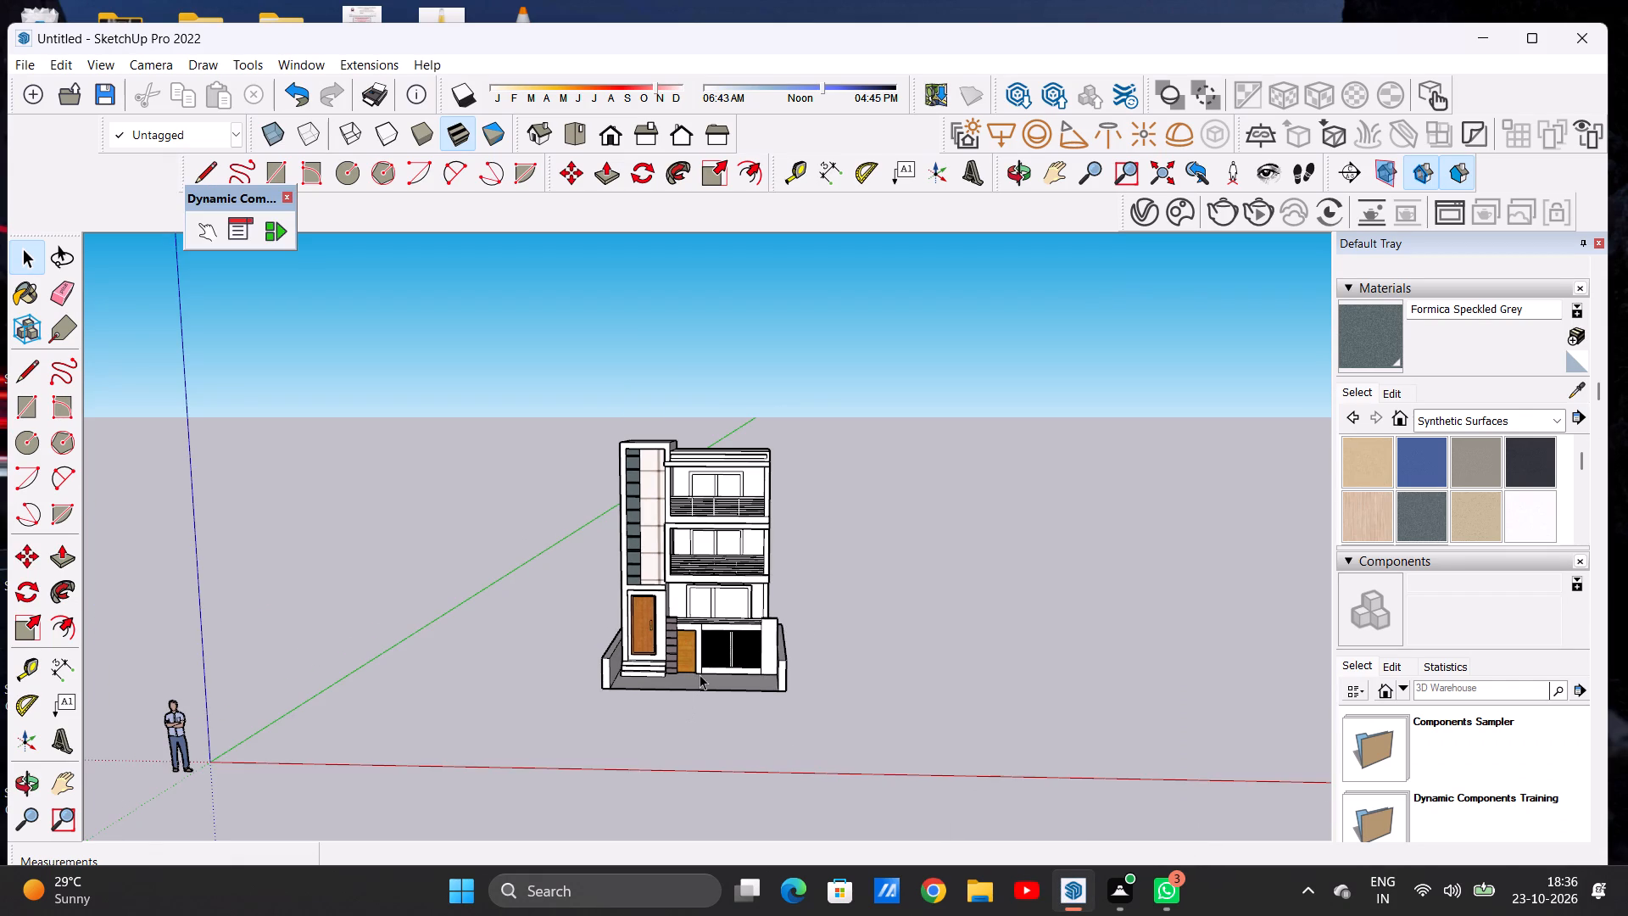
scroll(728, 701, "up", 7)
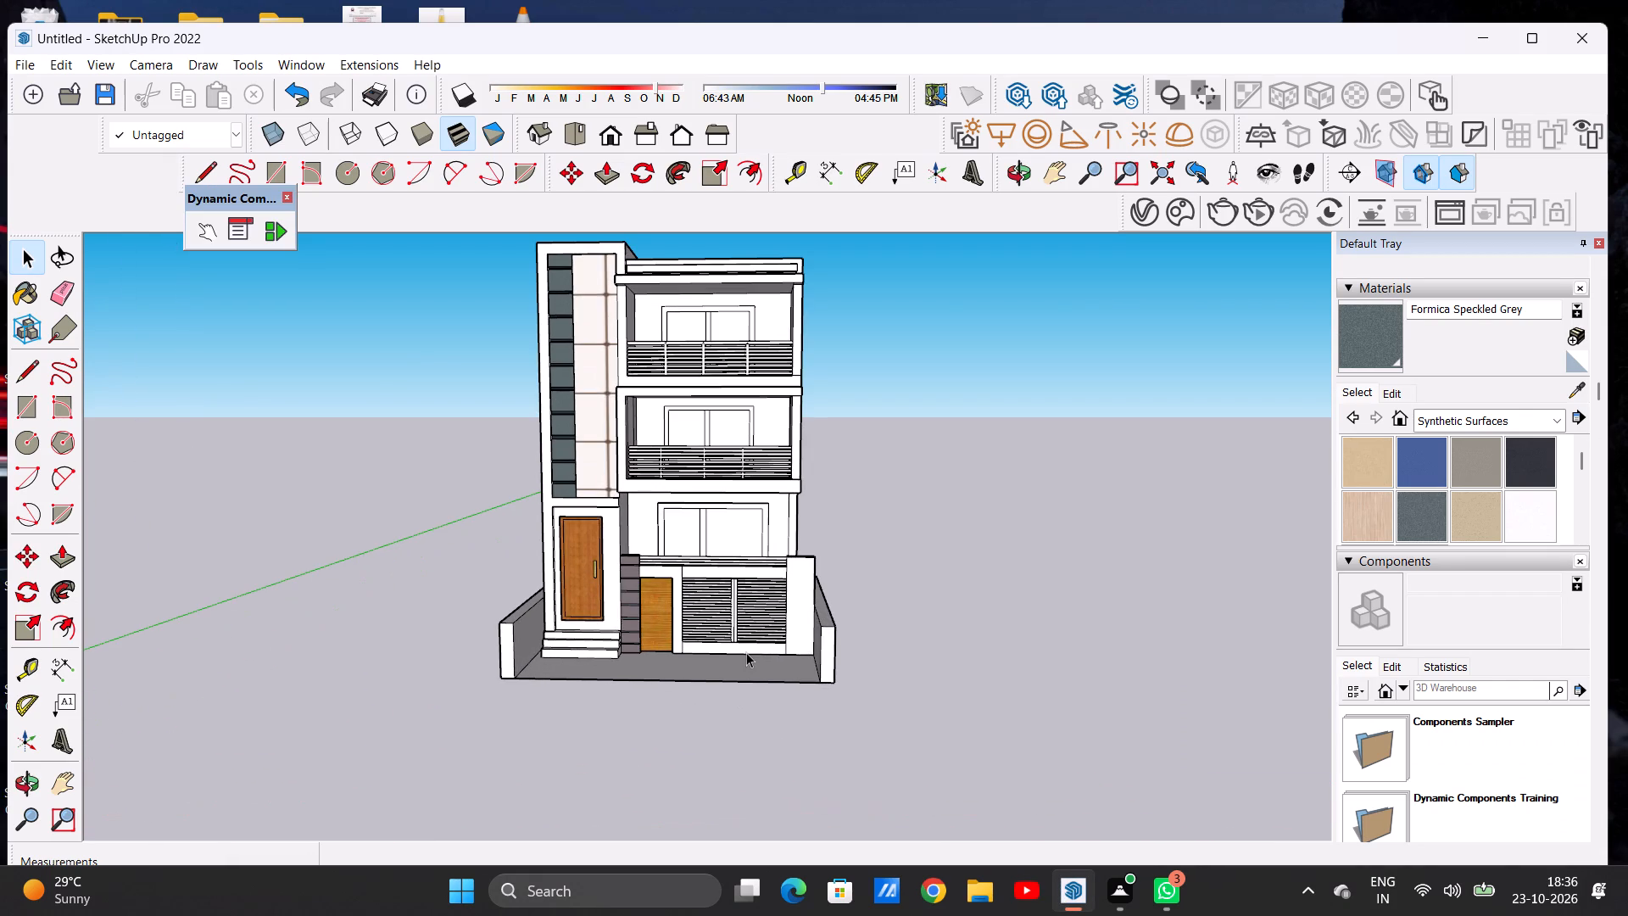
Push the end face of the top entrance step inward about 1 1/16", away from the compound wall side.
middle_click_drag(743, 652, 649, 637)
scroll(611, 645, "up", 2)
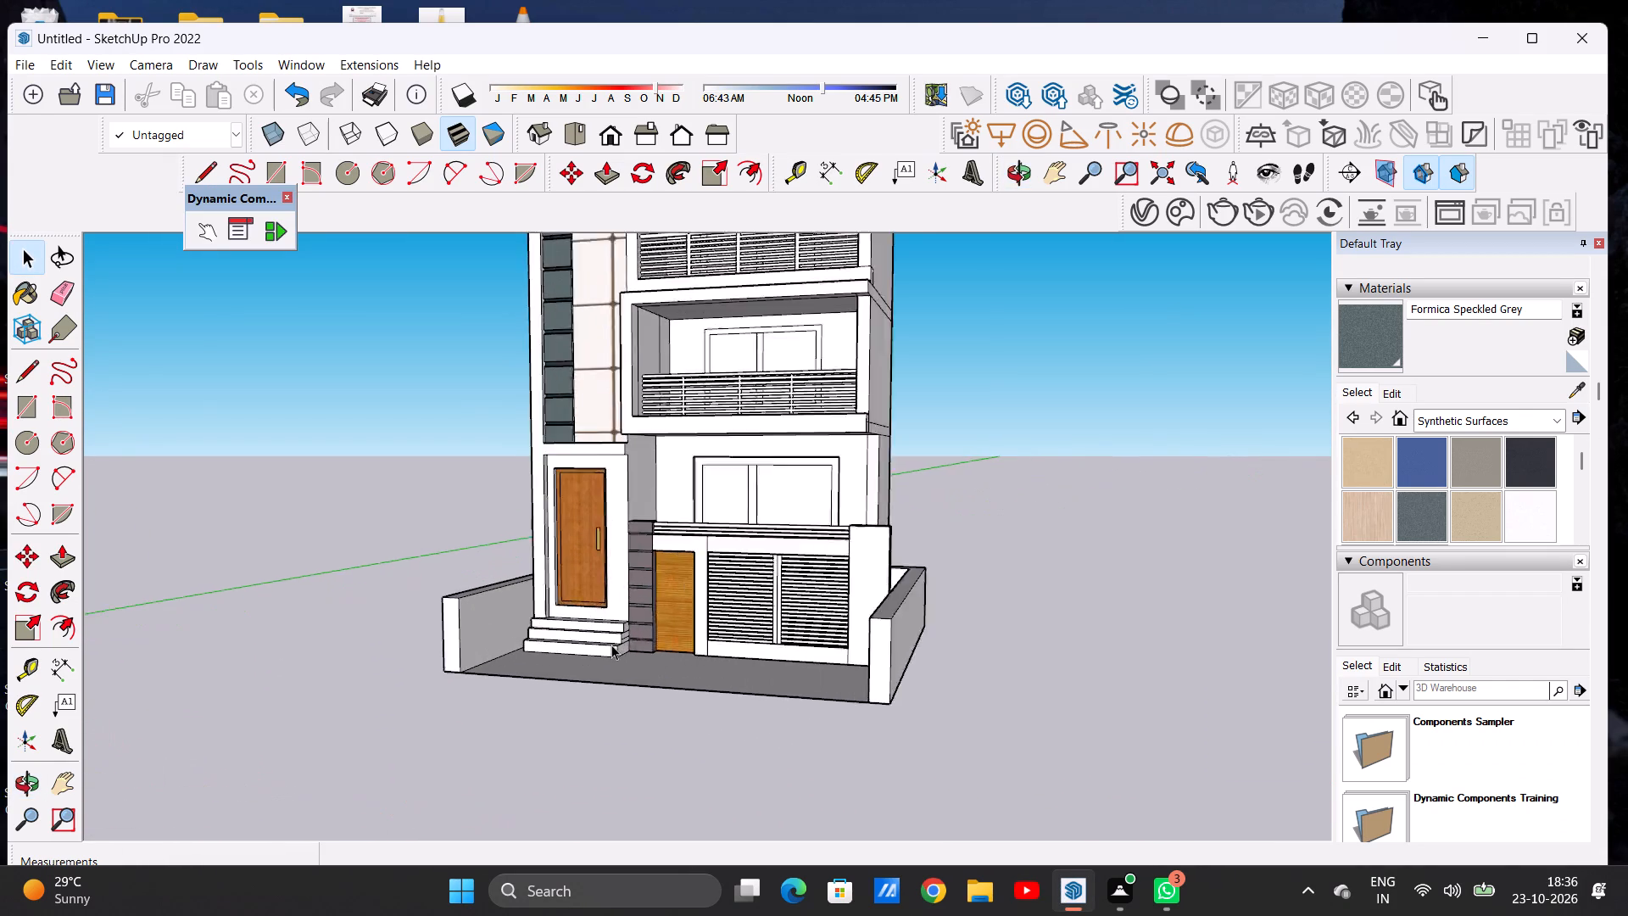
scroll(611, 645, "up", 5)
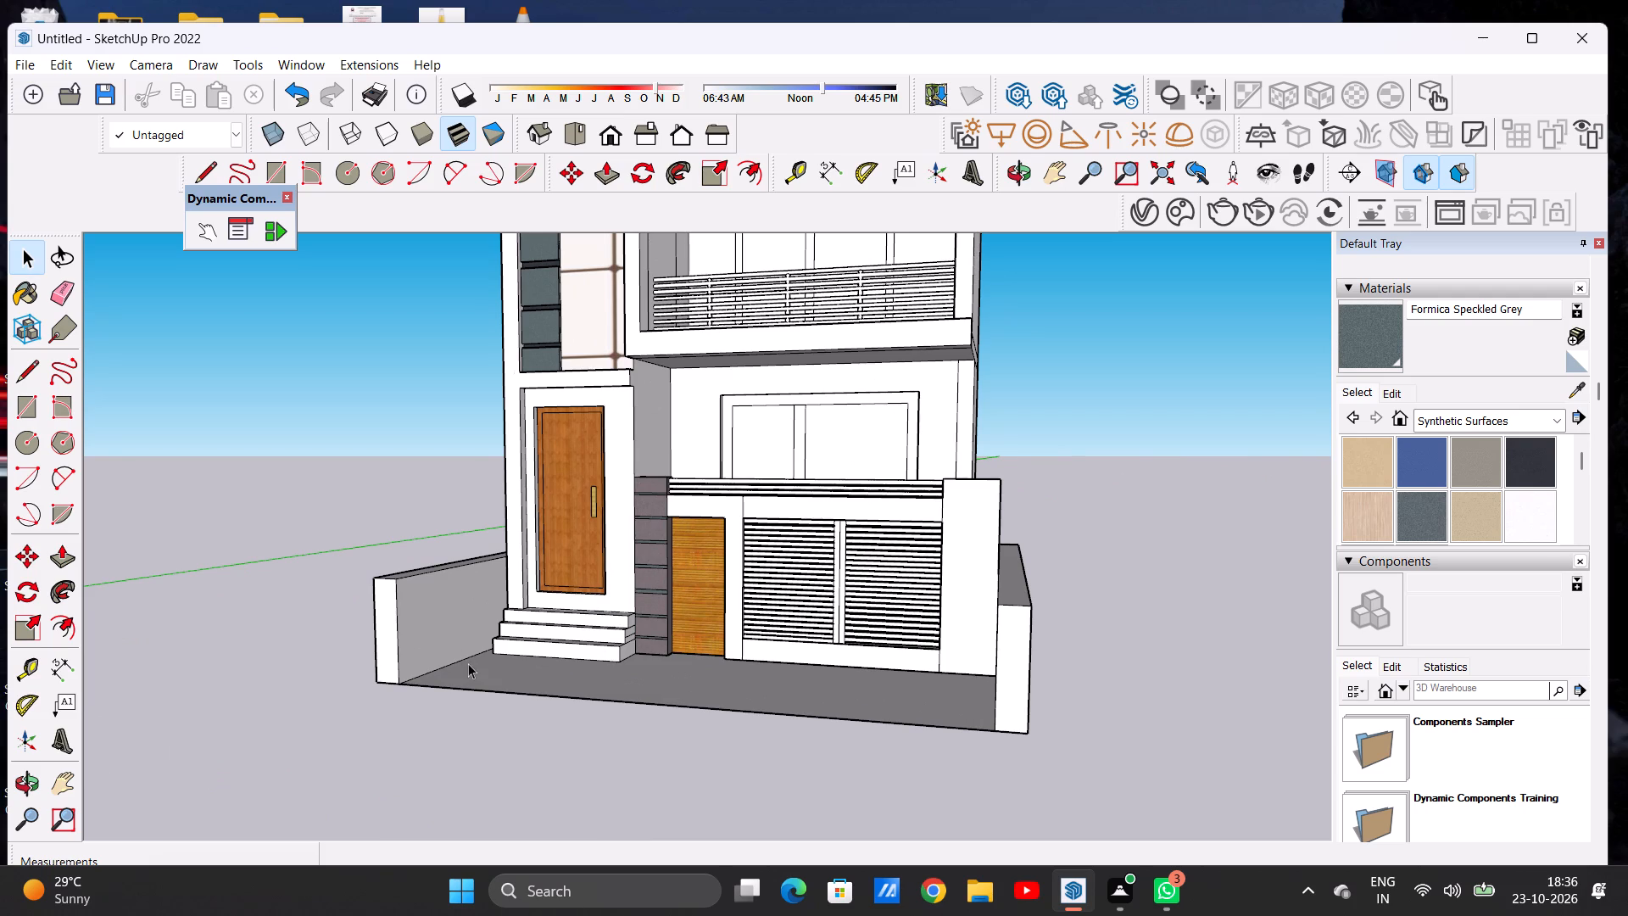
middle_click_drag(505, 648, 629, 676)
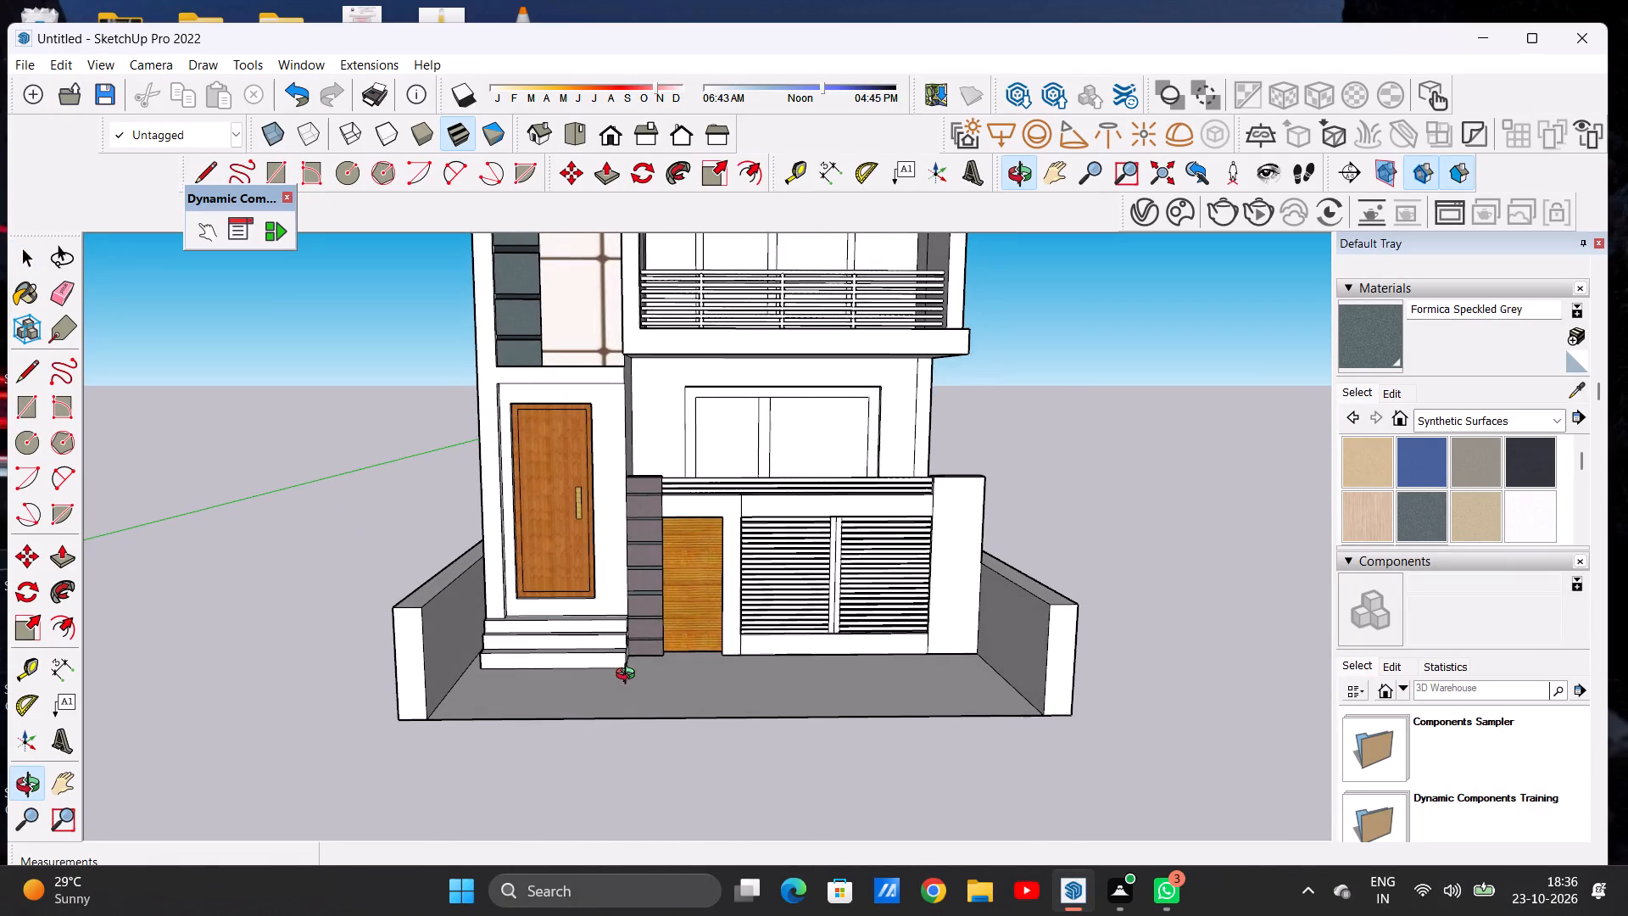
middle_click_drag(629, 676, 648, 674)
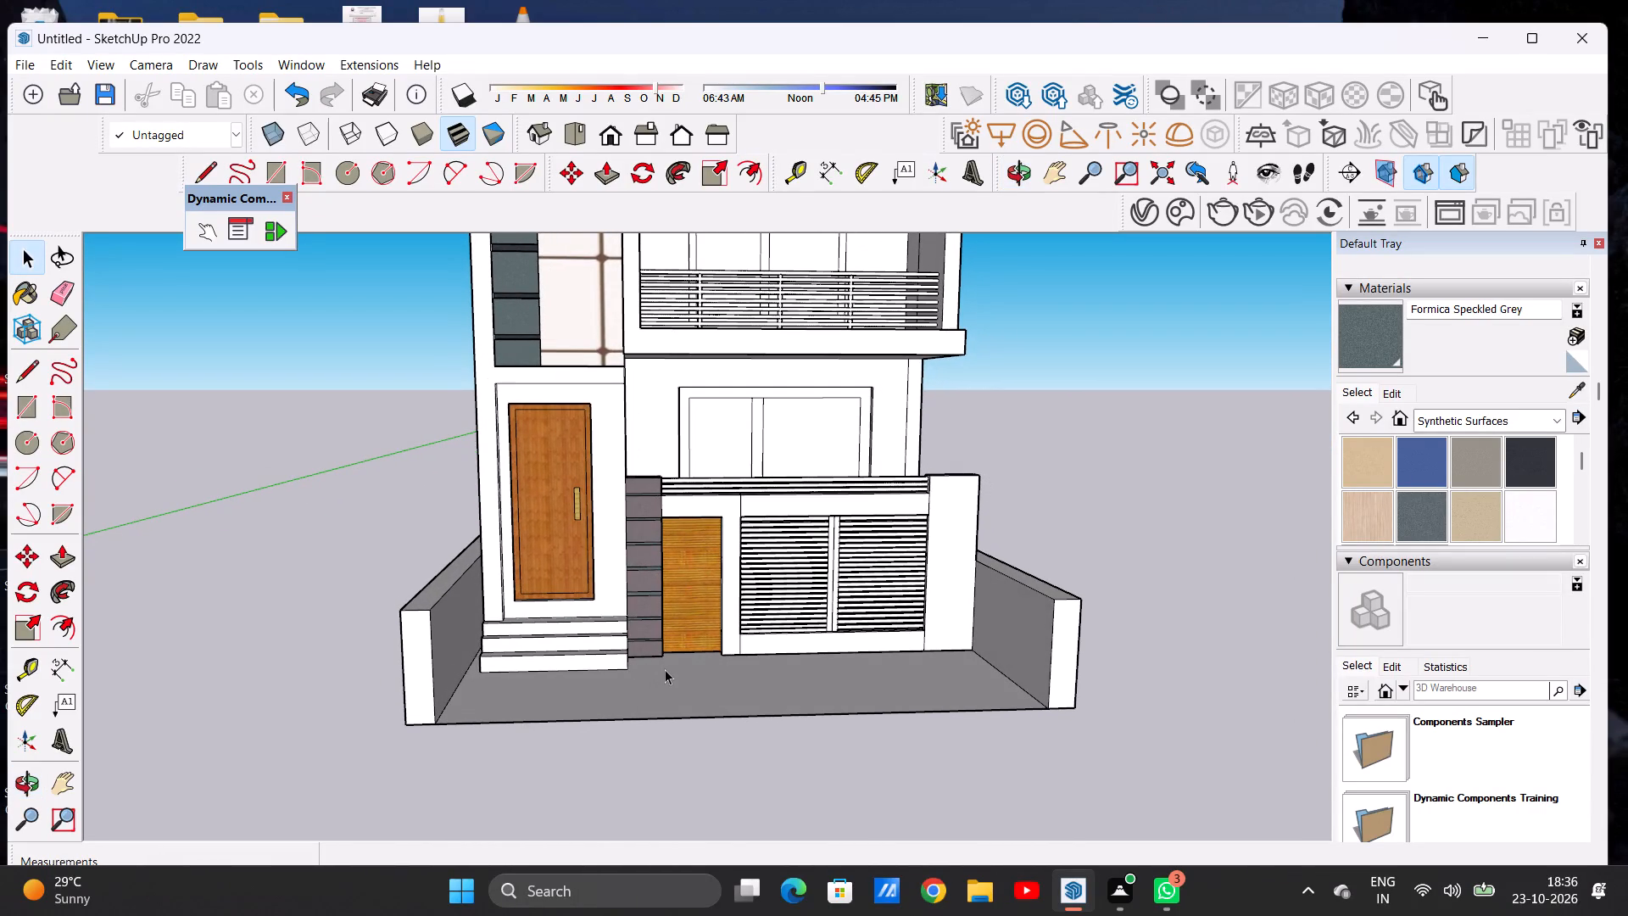
scroll(508, 651, "up", 6)
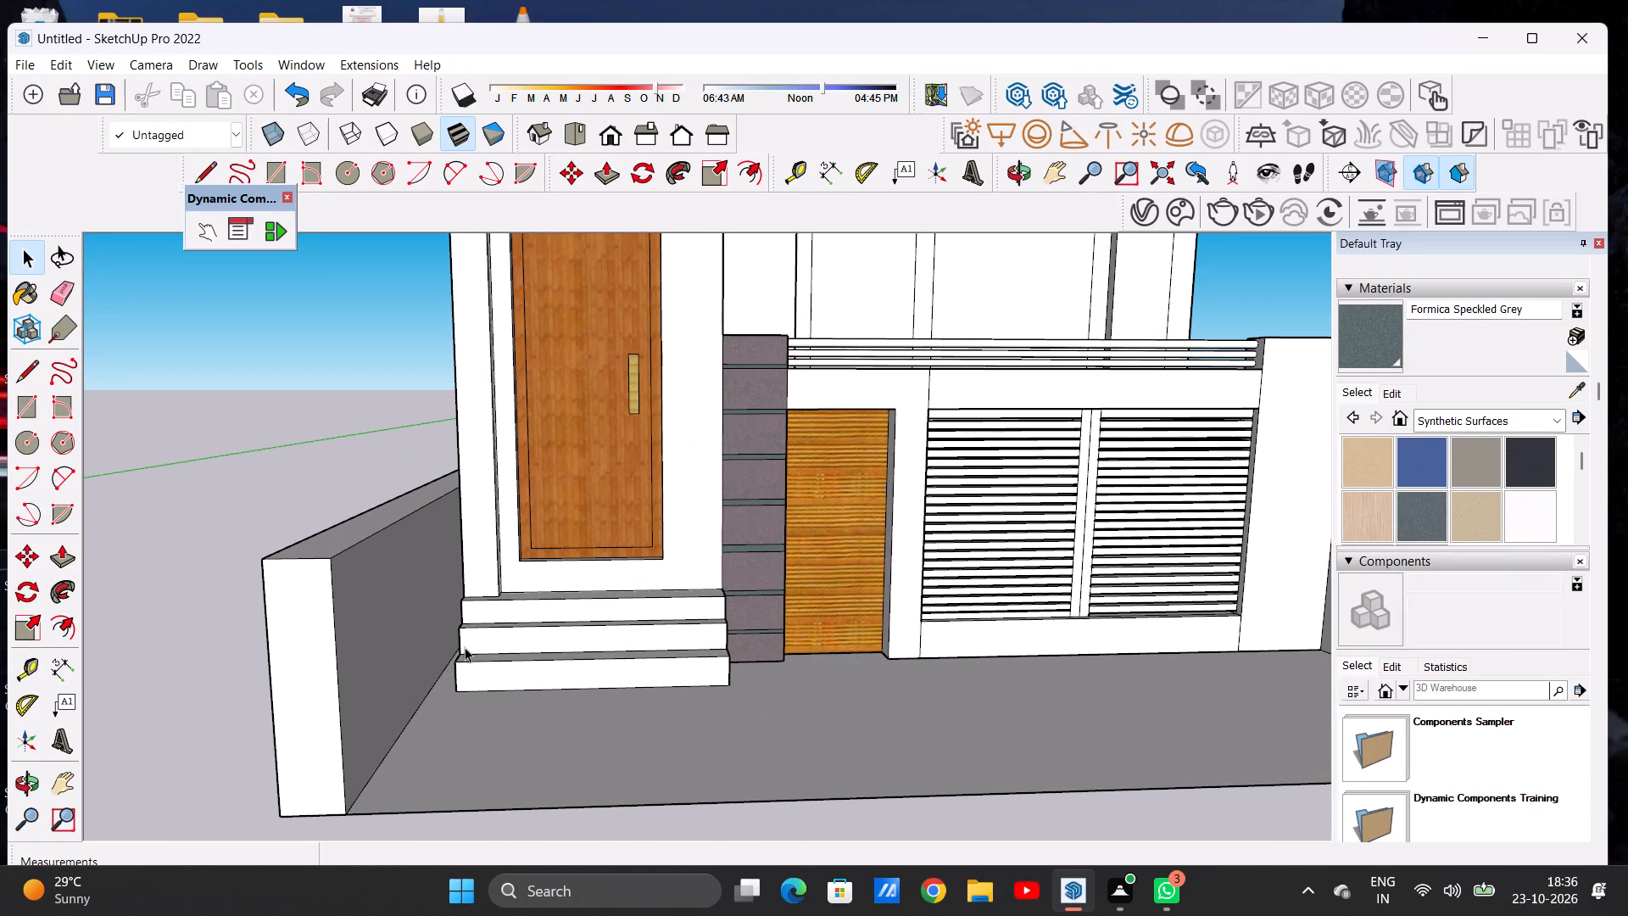
middle_click_drag(460, 648, 552, 673)
scroll(512, 642, "up", 6)
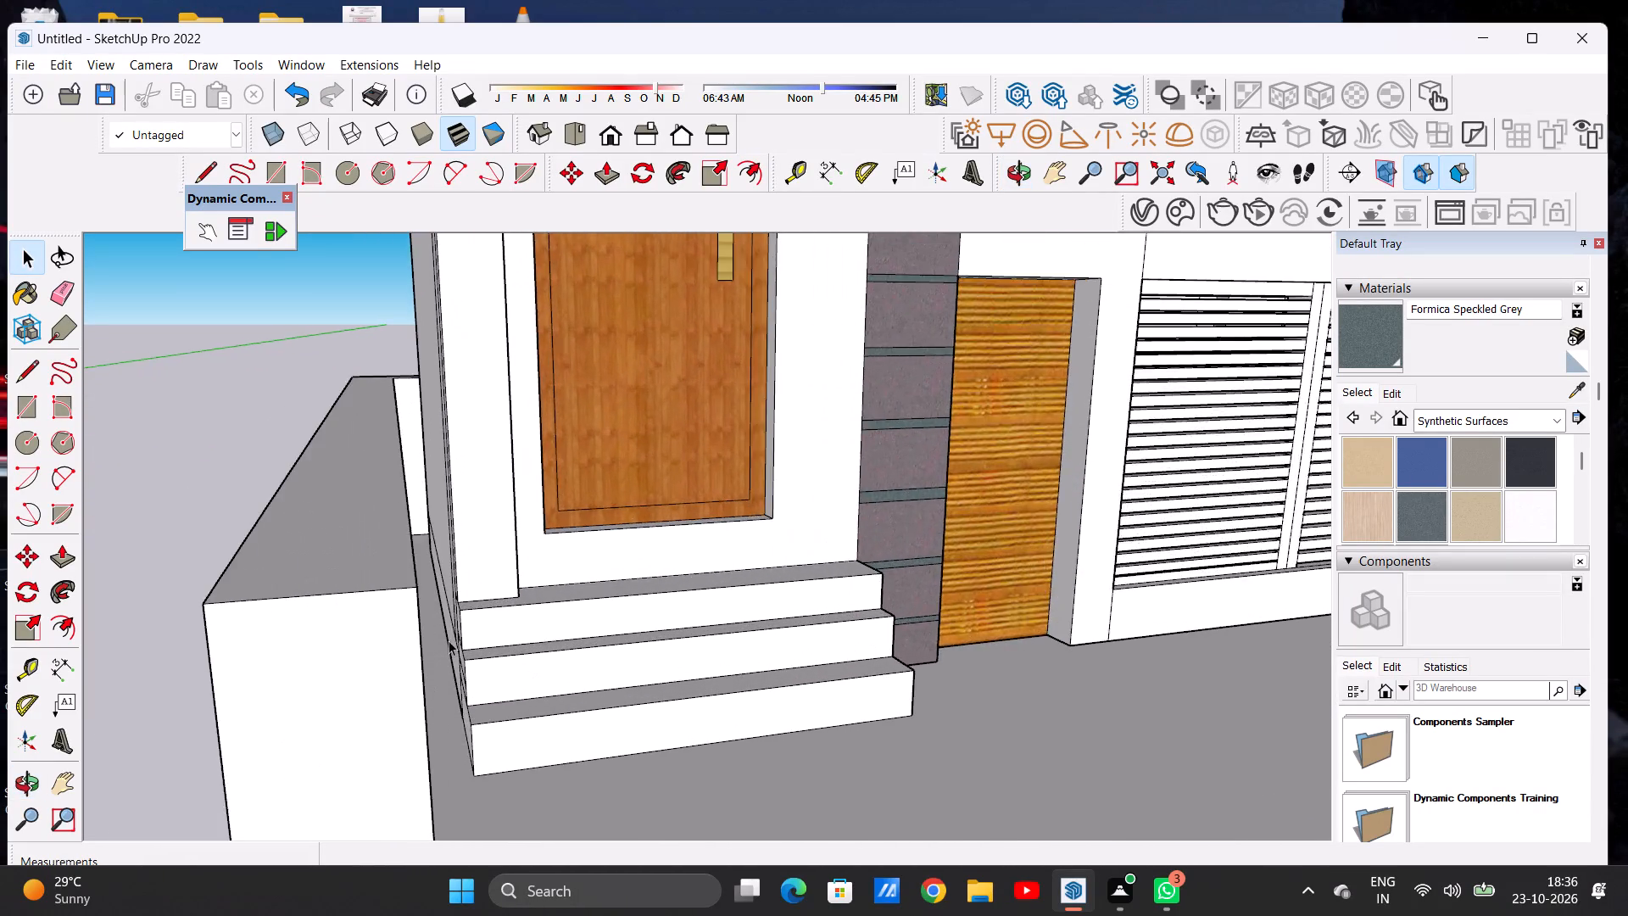
scroll(449, 640, "up", 5)
middle_click_drag(461, 645, 432, 658)
scroll(486, 657, "up", 2)
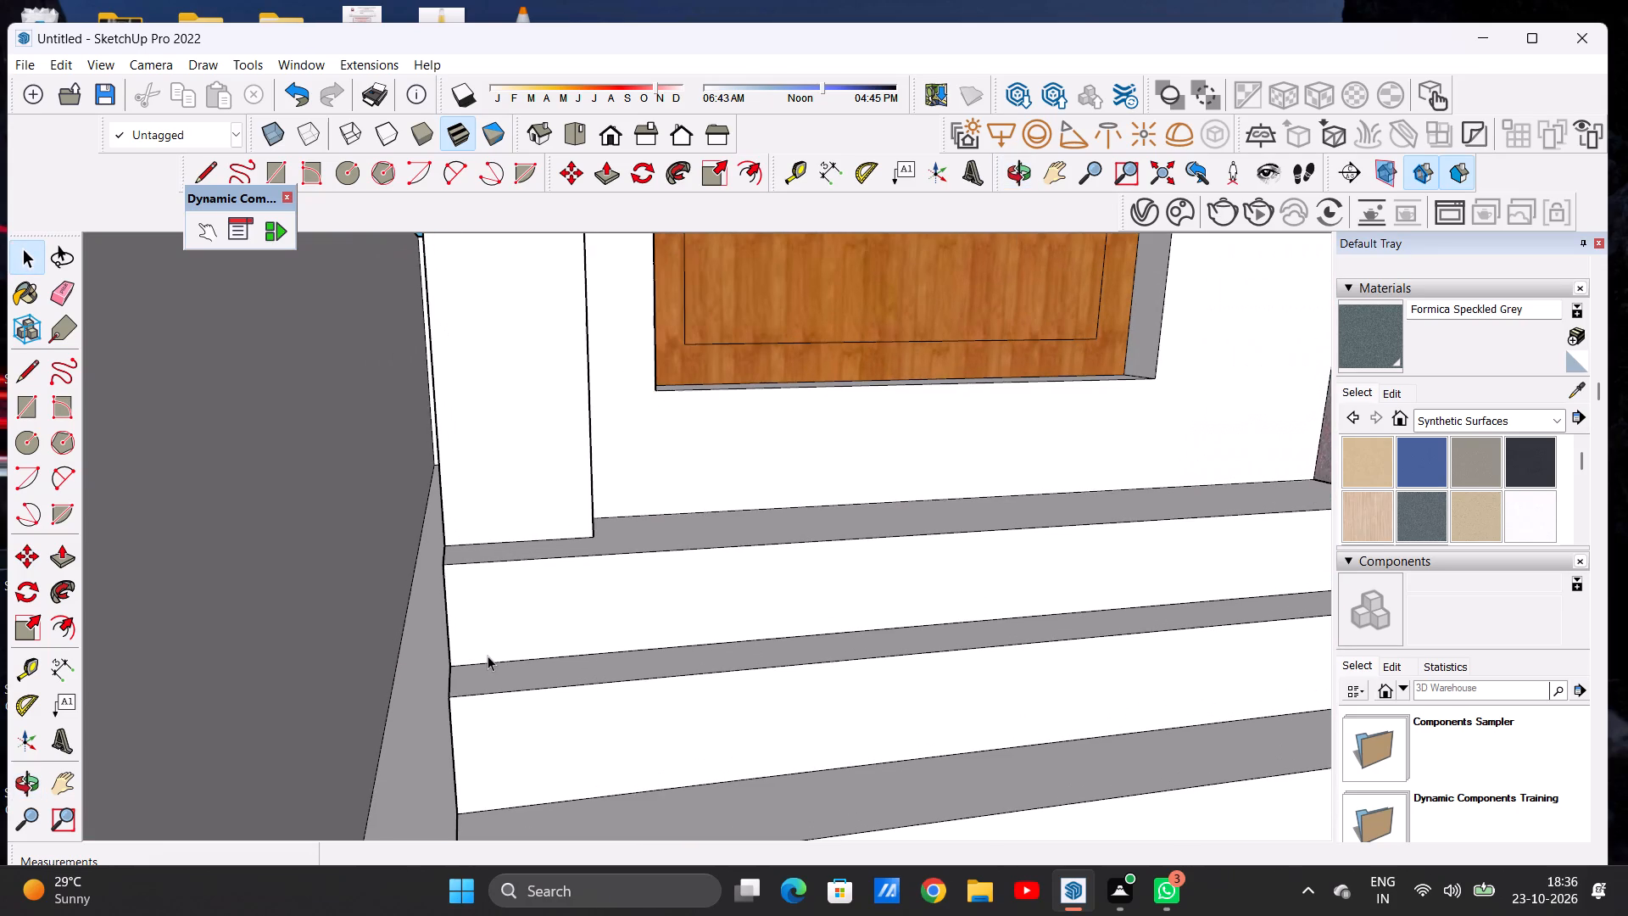
key("p")
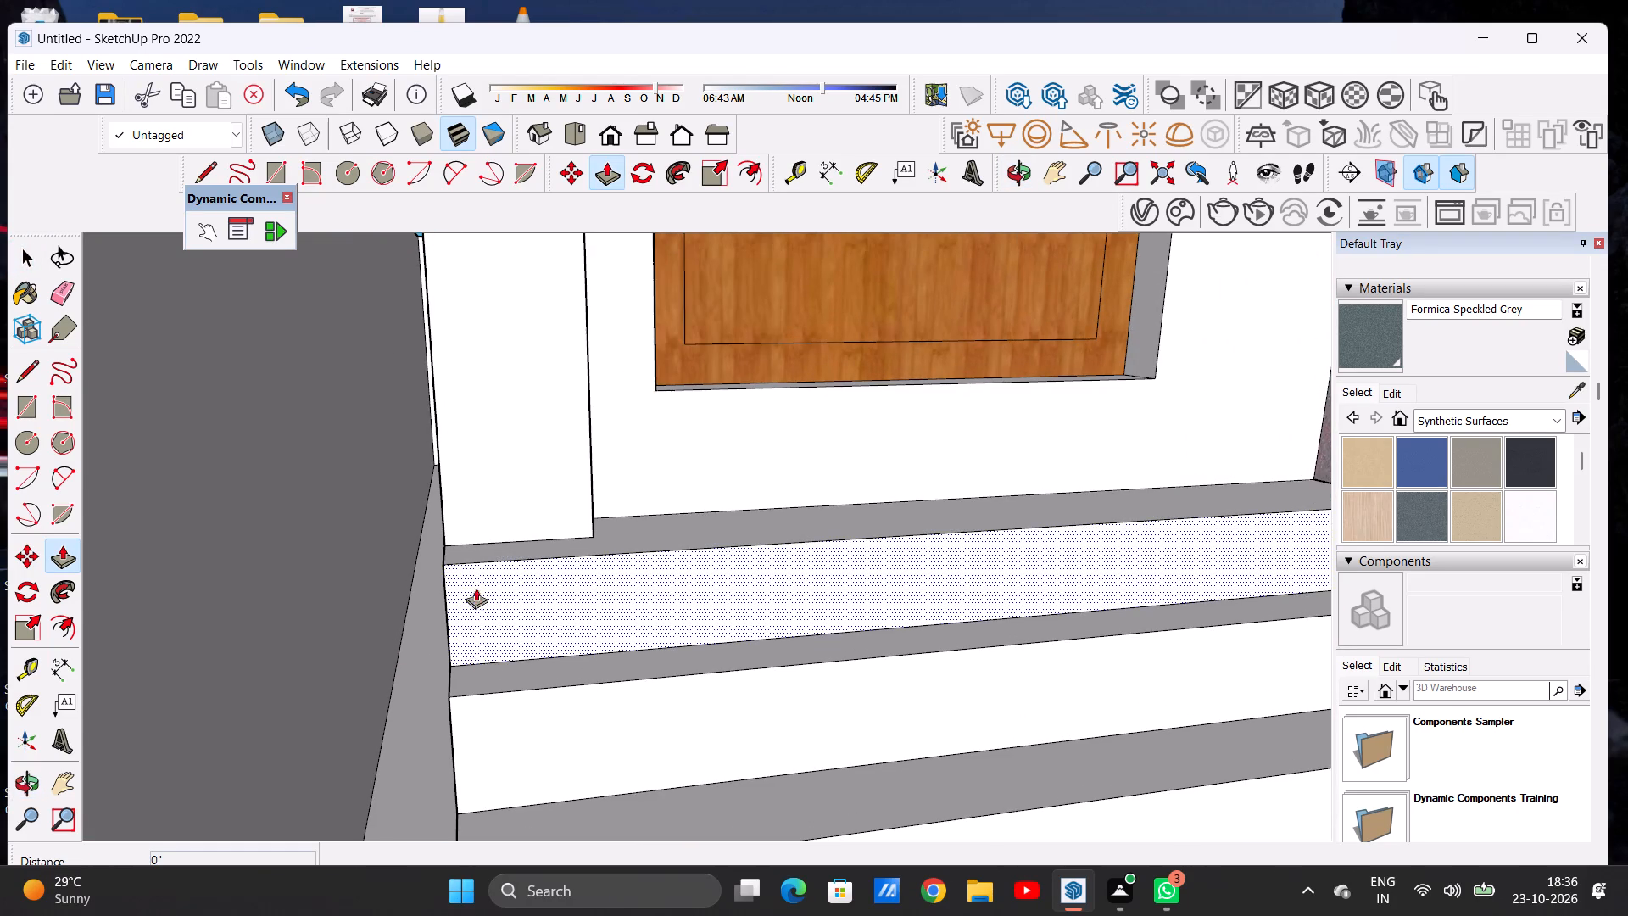
scroll(411, 575, "up", 5)
left_click(604, 573)
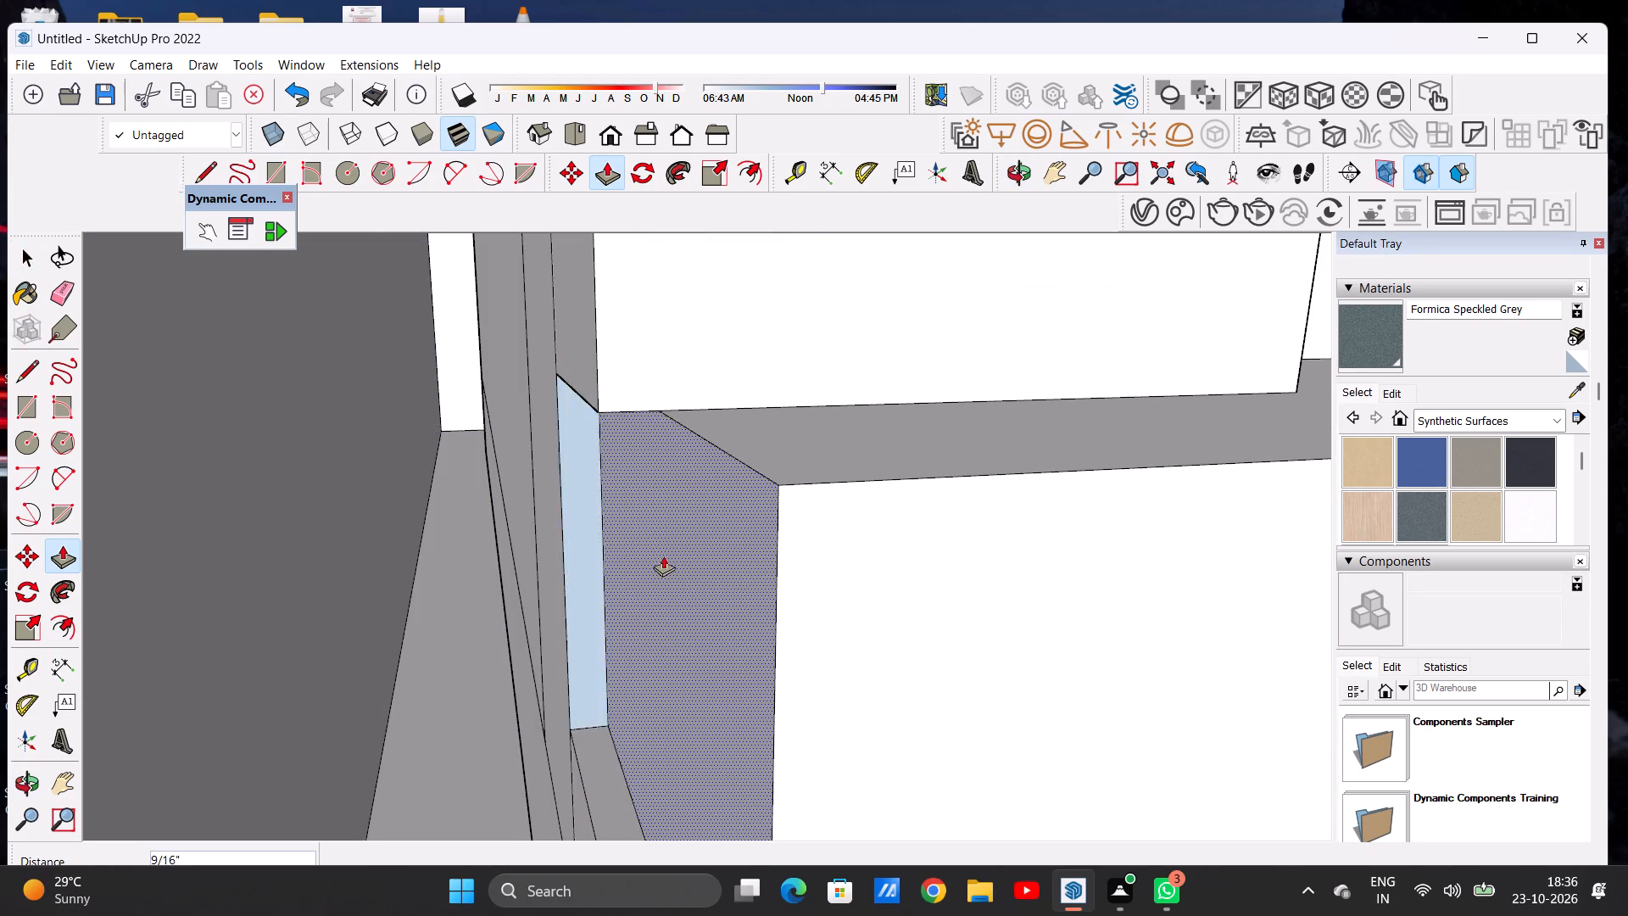
left_click(712, 544)
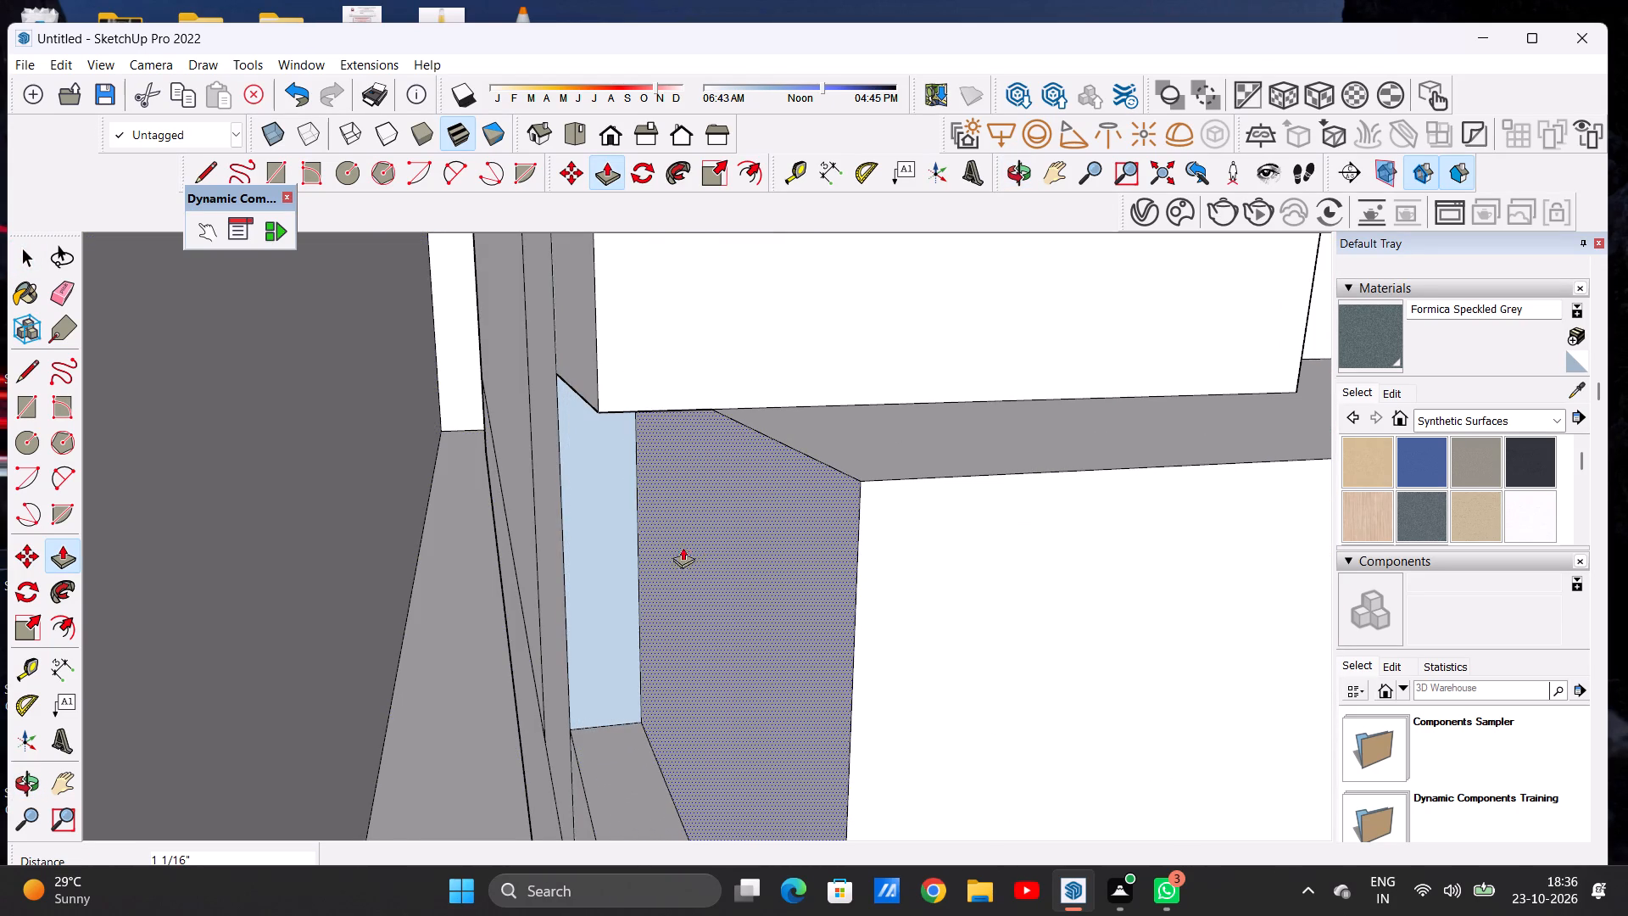
Push the upper part of the middle entrance step's end face inward about 1 1/16", flush with the top step's end.
scroll(561, 558, "down", 15)
scroll(584, 663, "down", 2)
scroll(586, 665, "up", 1)
scroll(586, 666, "down", 1)
scroll(586, 666, "up", 9)
left_click(598, 660)
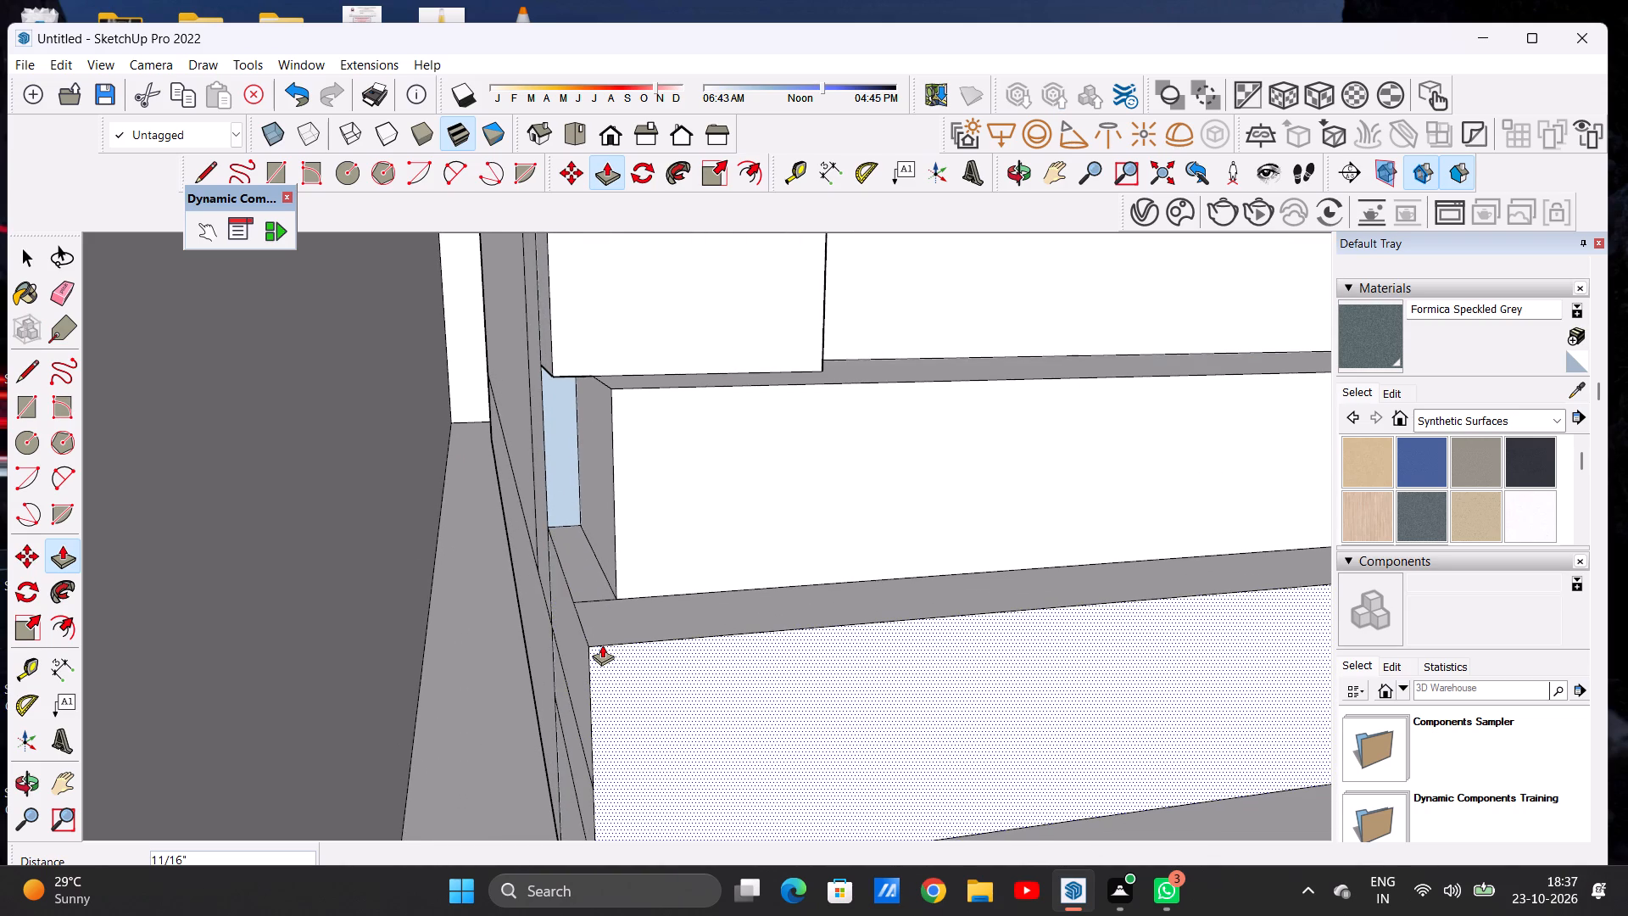
key("space")
type("P")
scroll(555, 681, "up", 3)
left_click(606, 649)
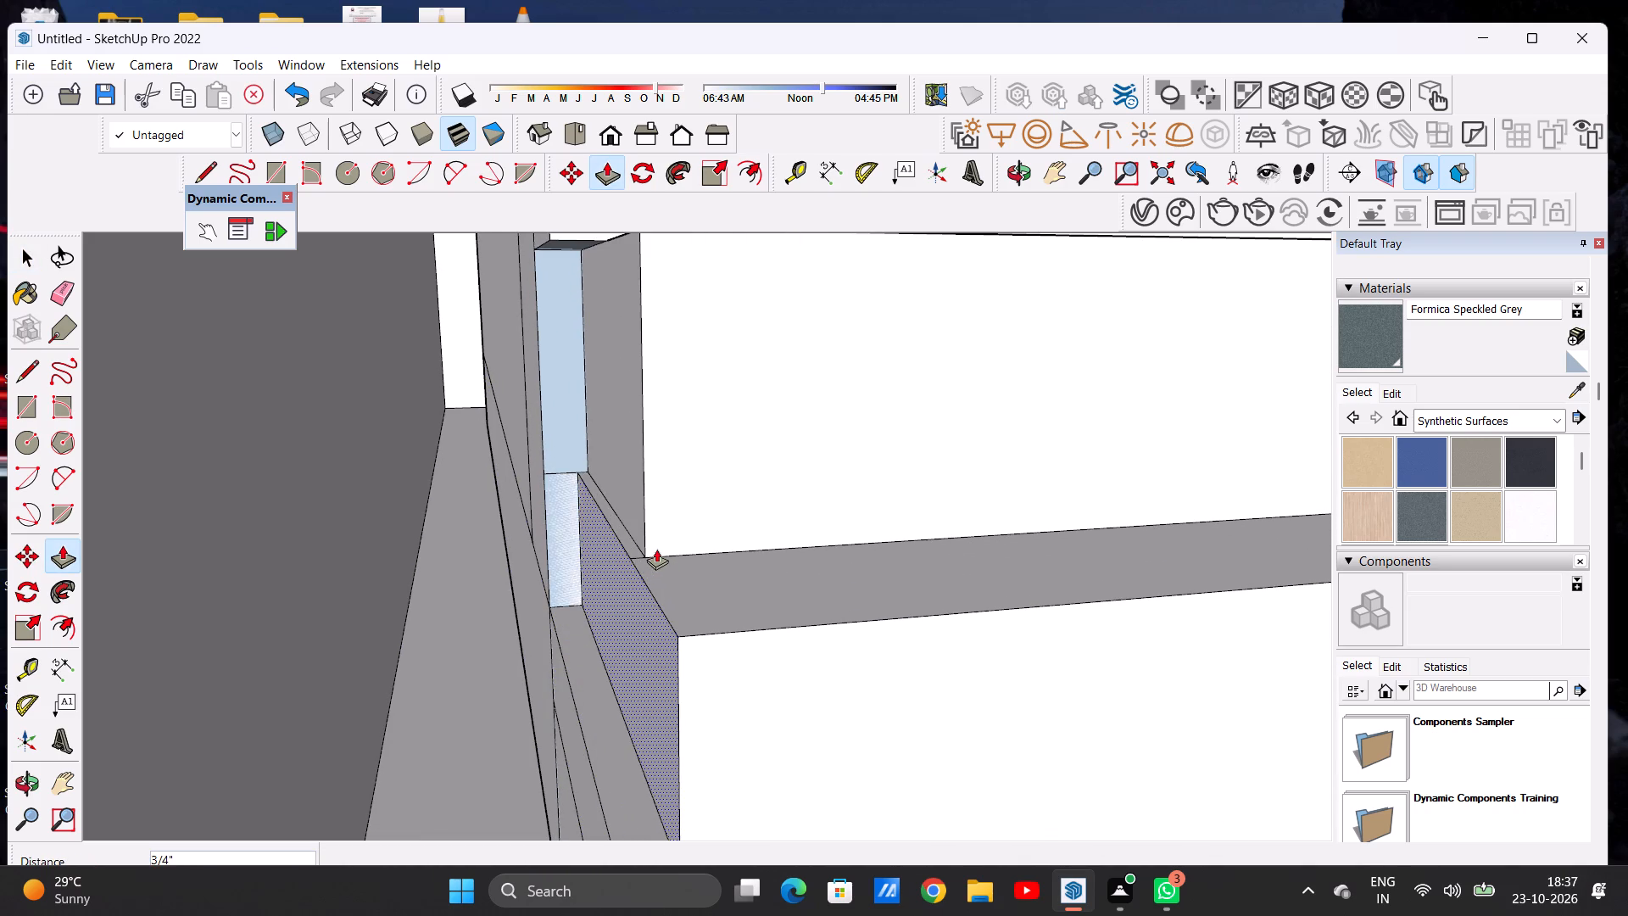
left_click(645, 545)
Push the lower part of the middle entrance step's end face inward about 1 1/16", flush with the part above it.
scroll(645, 545, "down", 11)
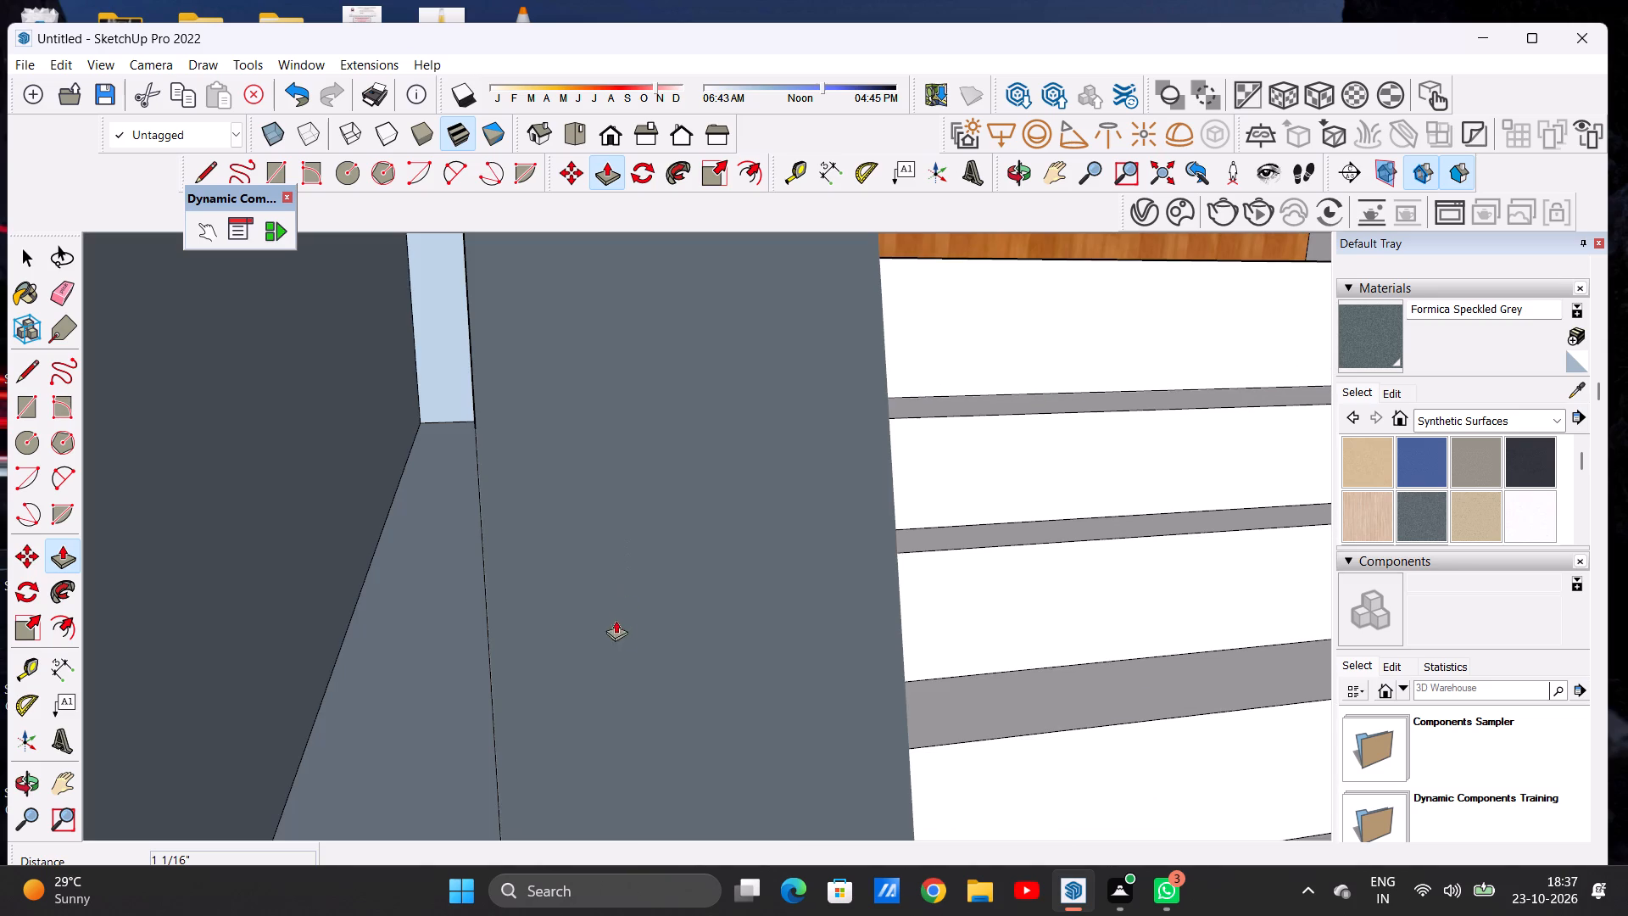
scroll(427, 637, "down", 5)
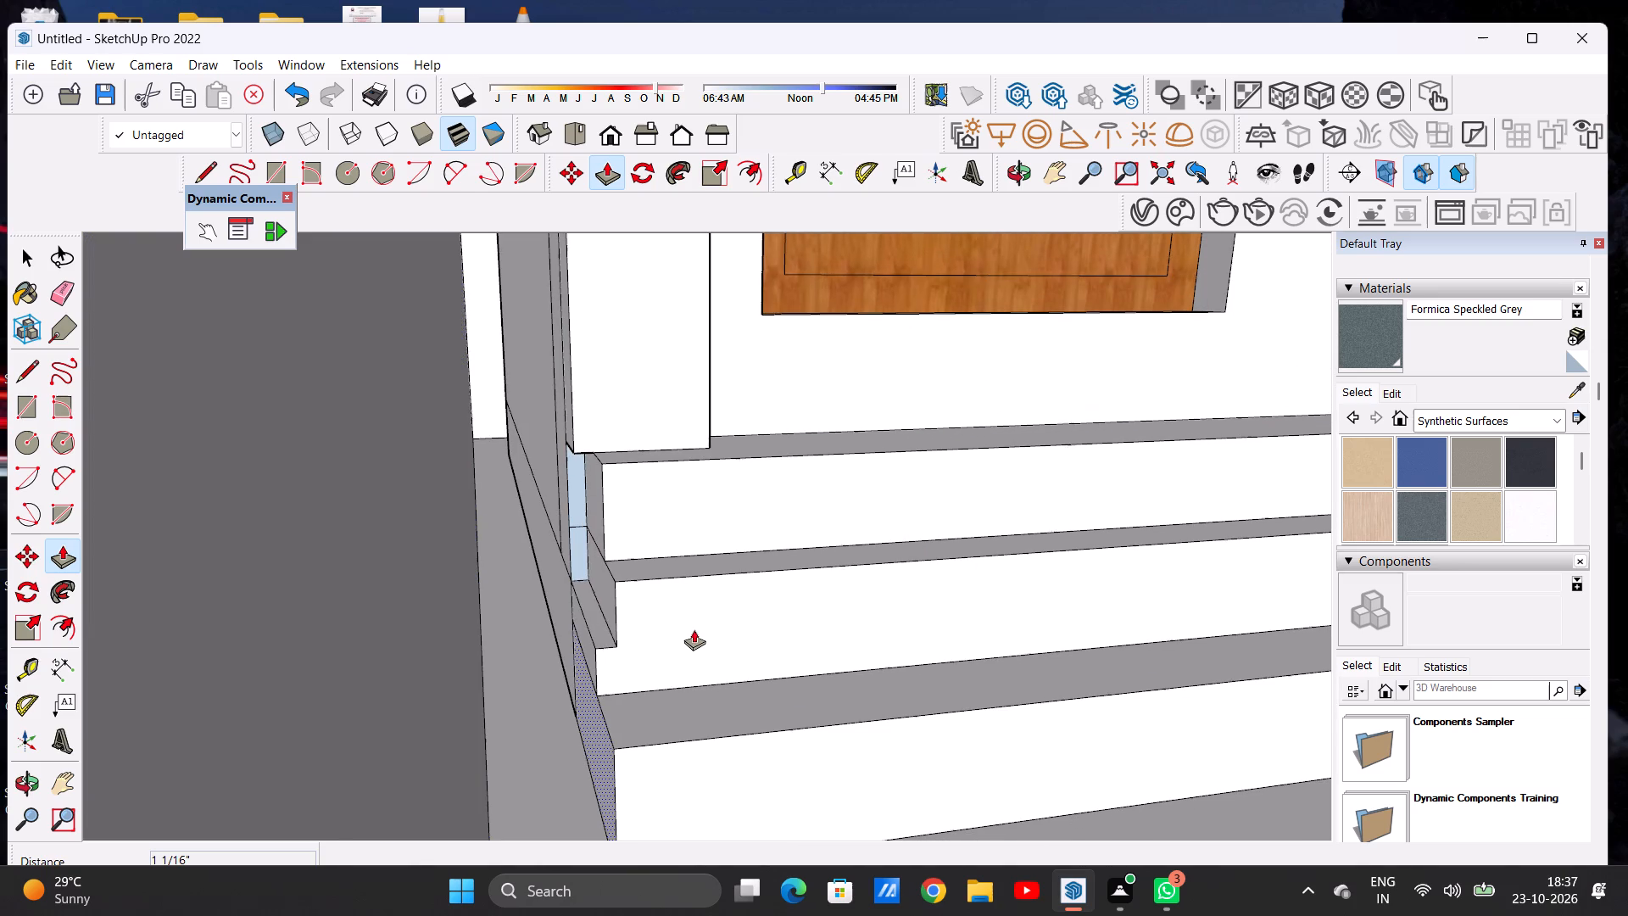
scroll(522, 622, "down", 16)
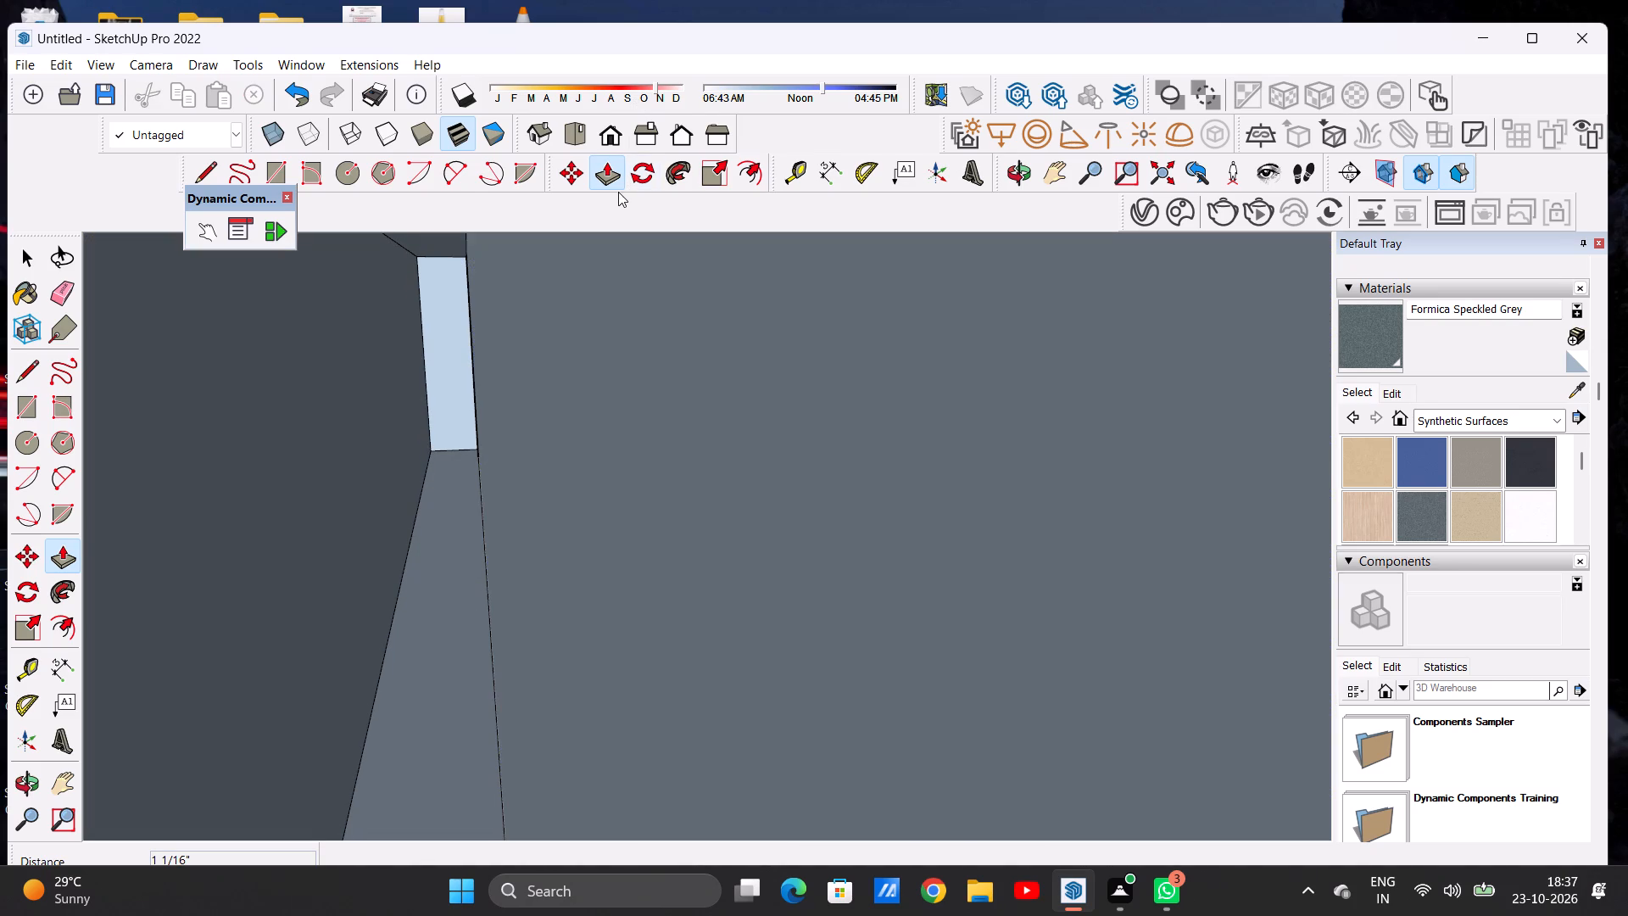
key("space")
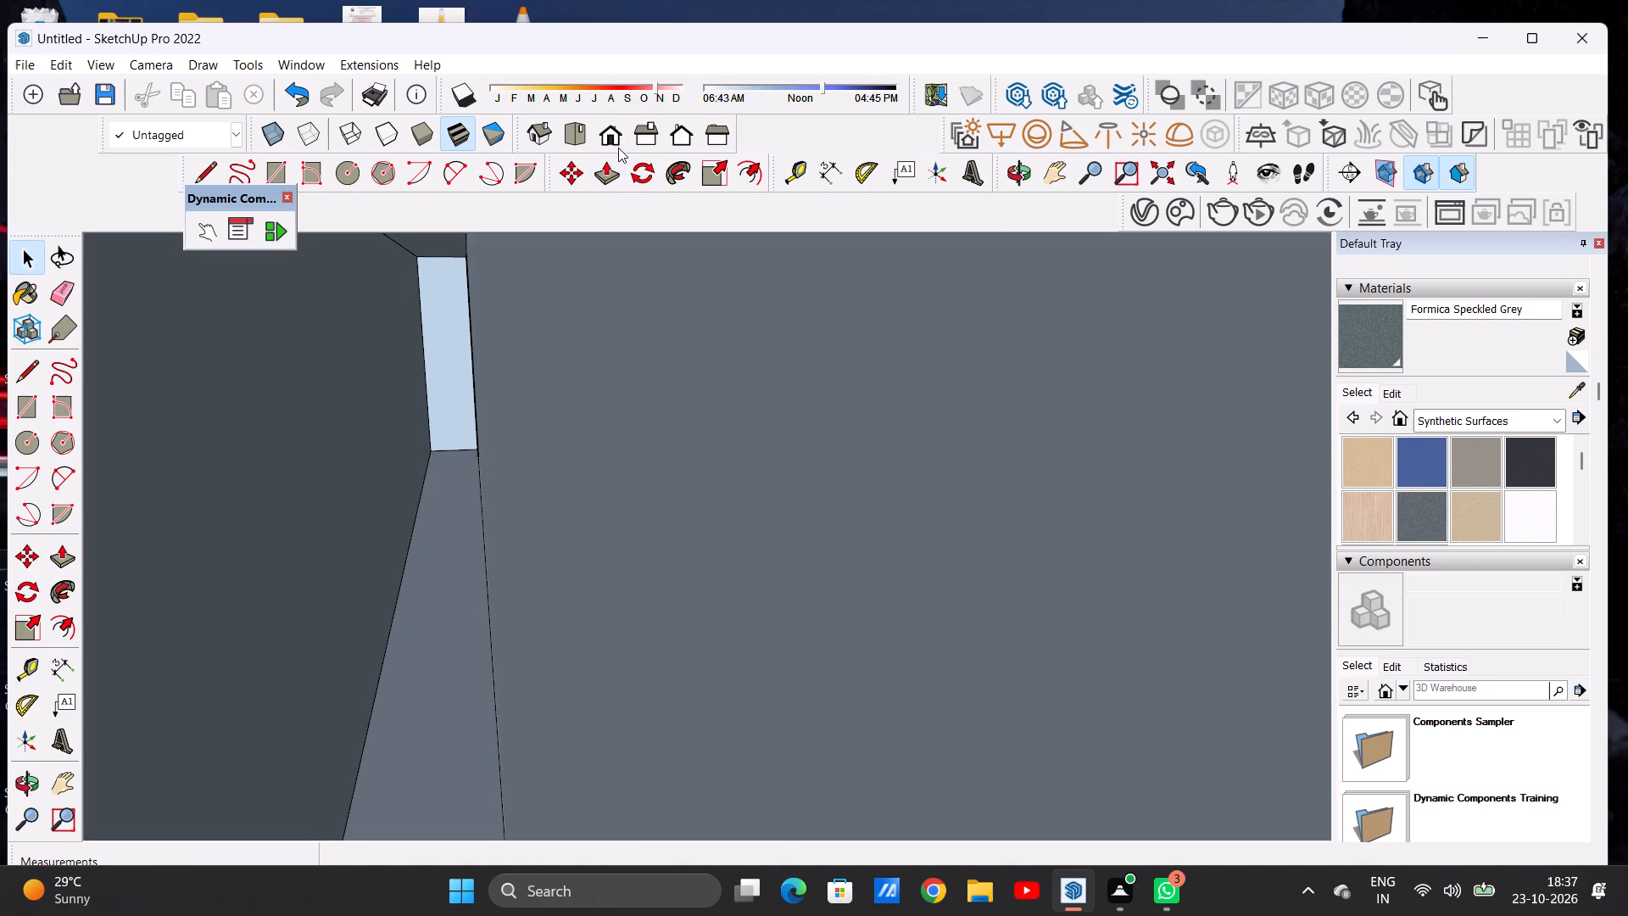
left_click(615, 141)
scroll(548, 546, "down", 12)
middle_click_drag(398, 600, 487, 652)
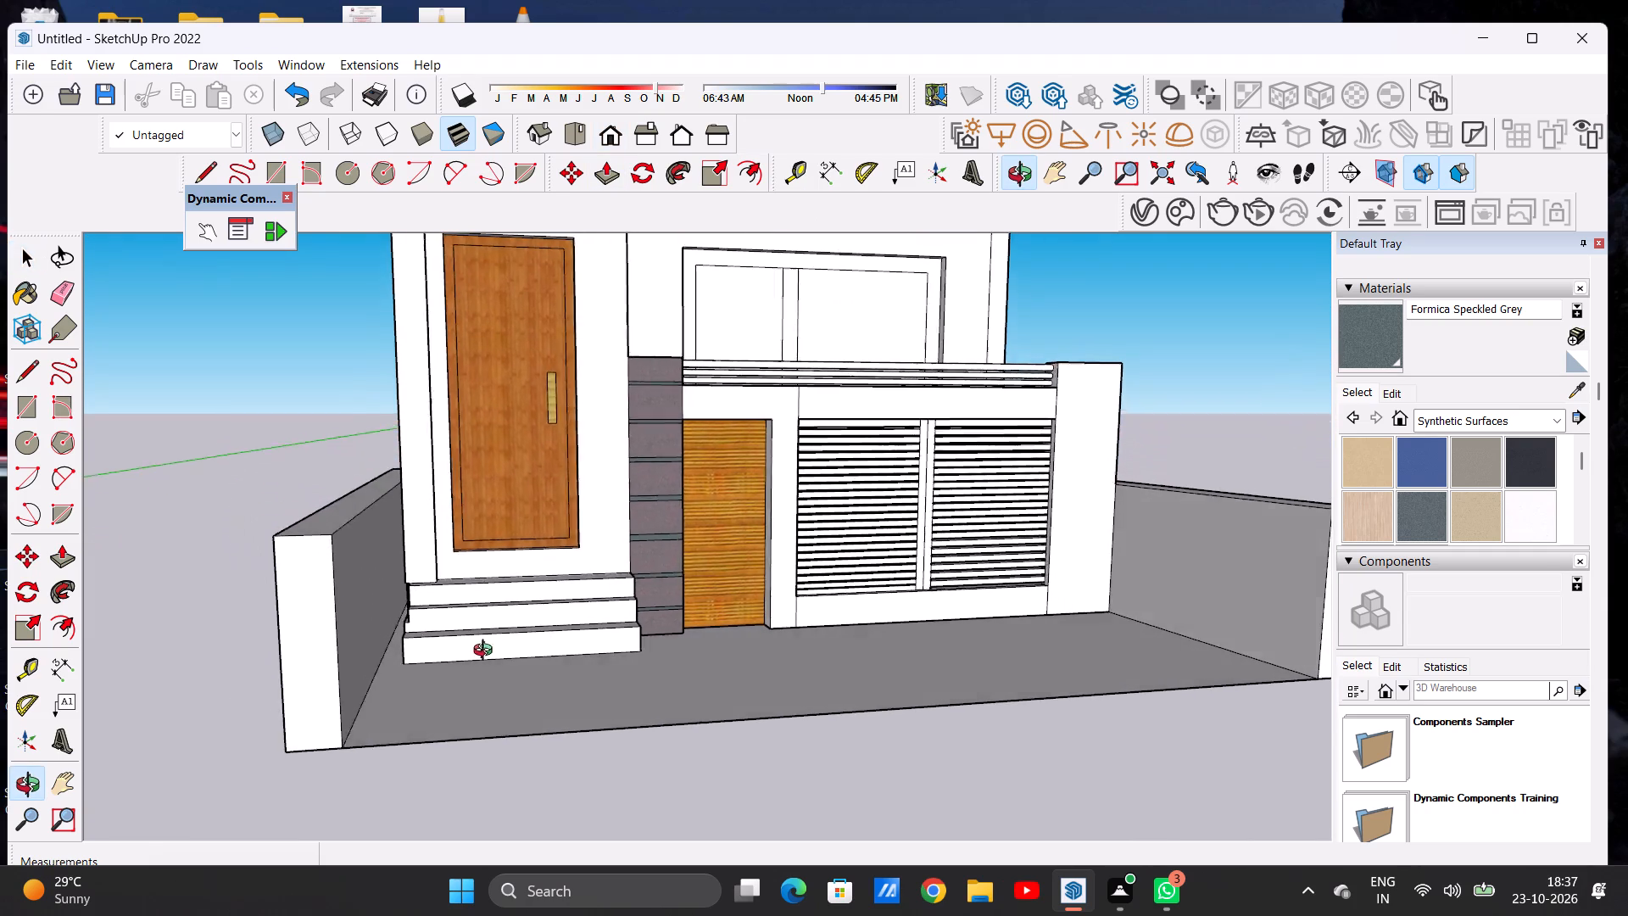
middle_click_drag(487, 652, 492, 652)
scroll(399, 638, "up", 4)
scroll(399, 638, "down", 1)
scroll(399, 638, "up", 17)
middle_click_drag(302, 640, 338, 643)
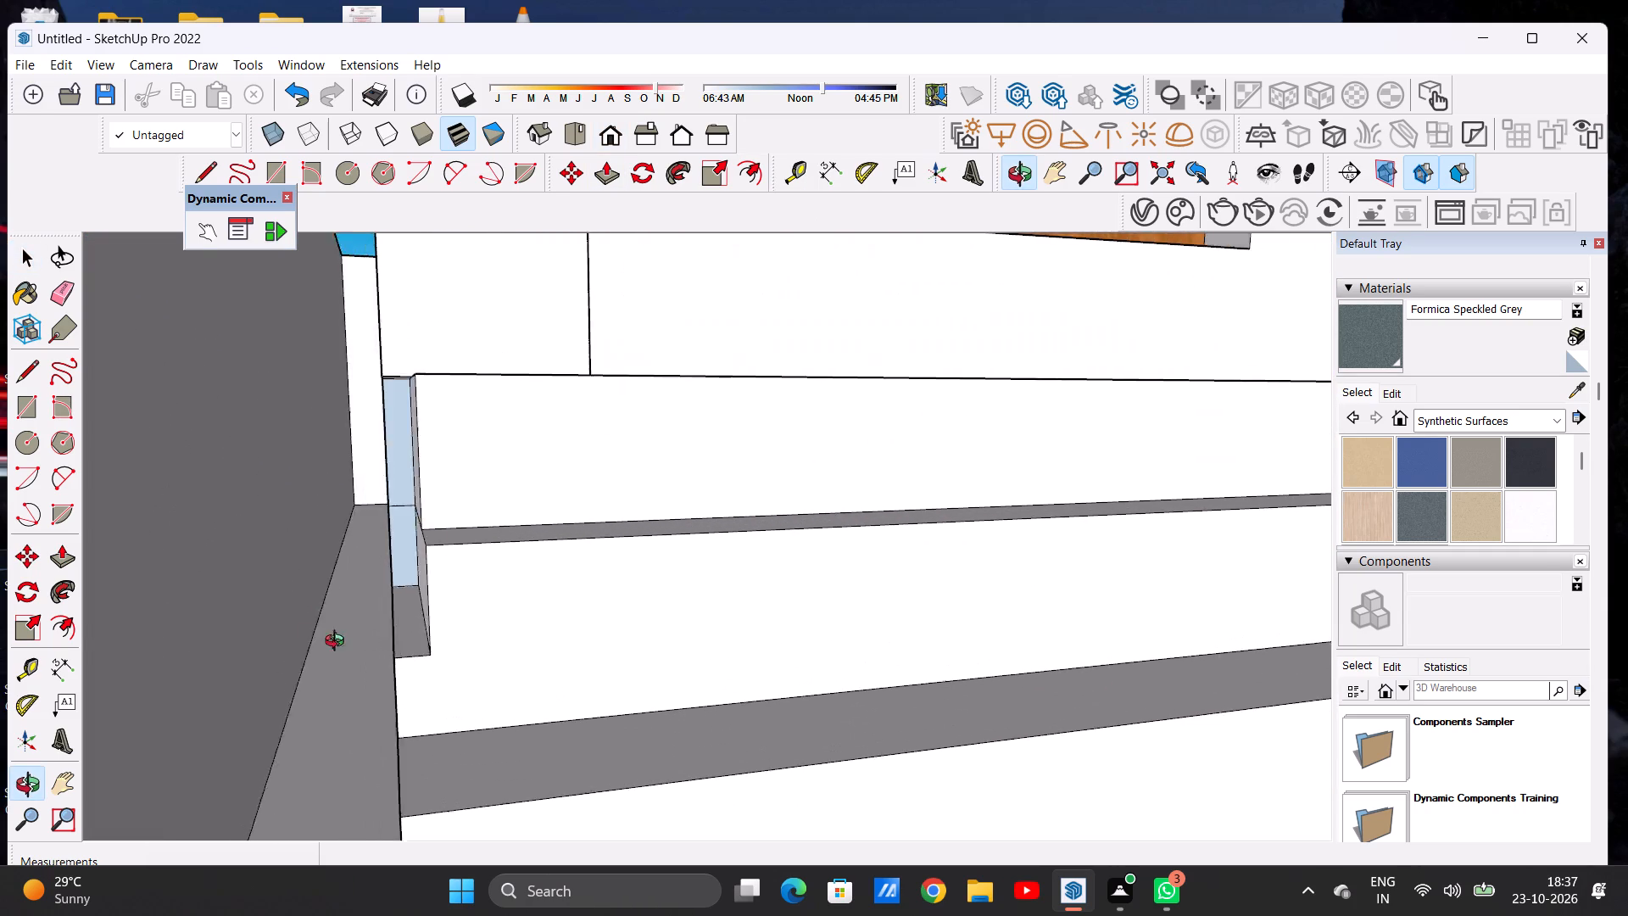
middle_click_drag(338, 643, 390, 643)
middle_click_drag(356, 636, 297, 623)
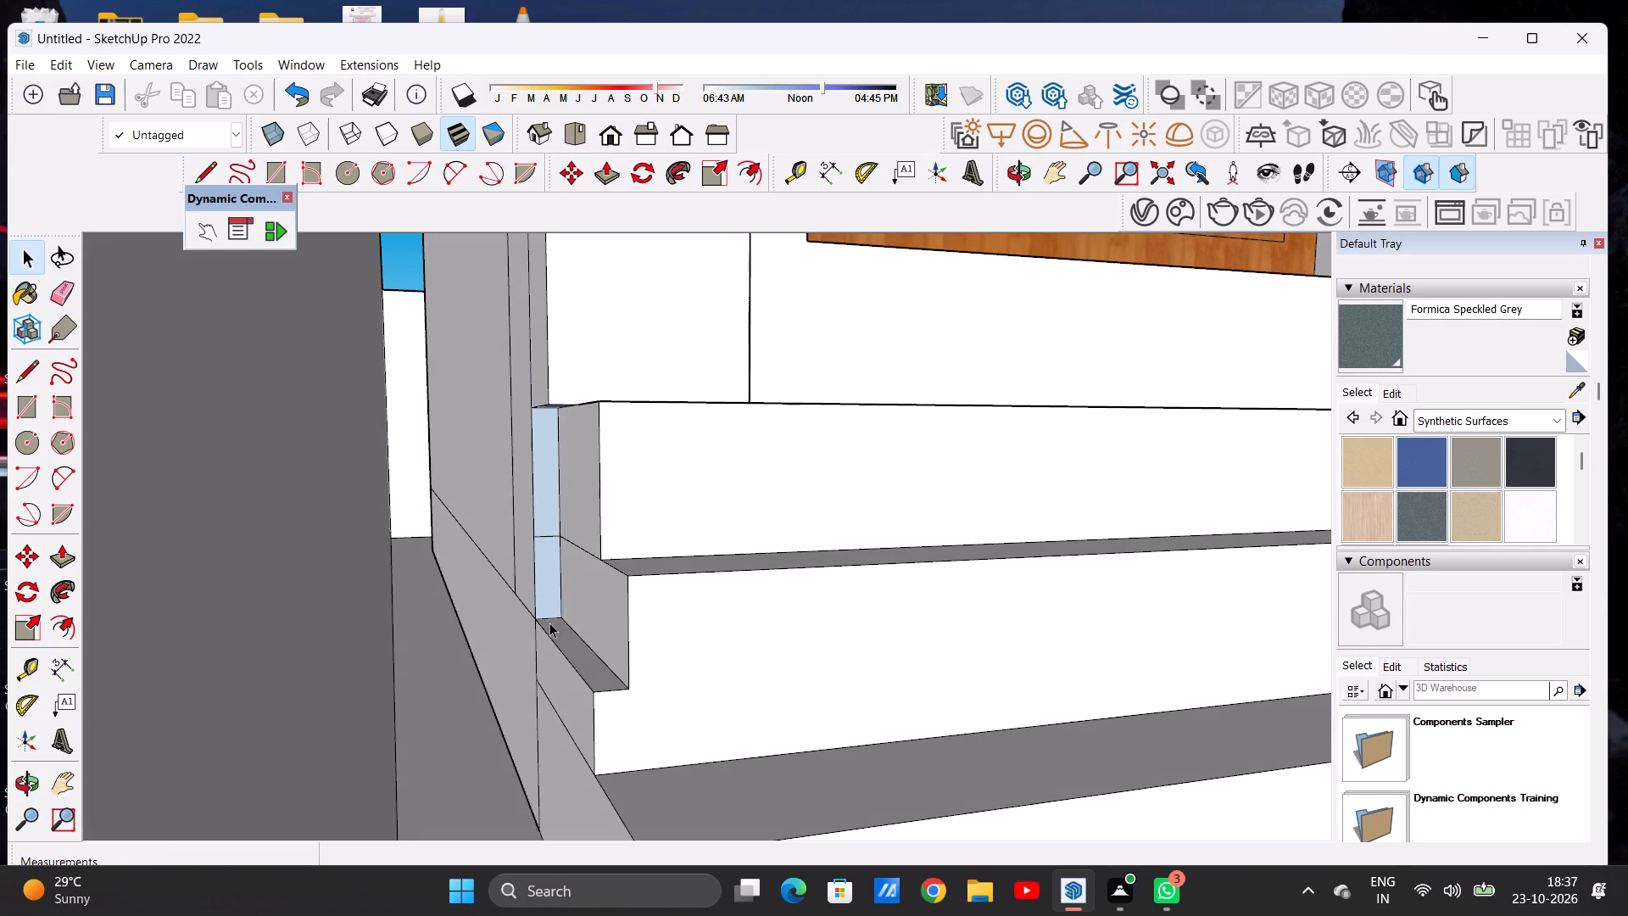
key("p")
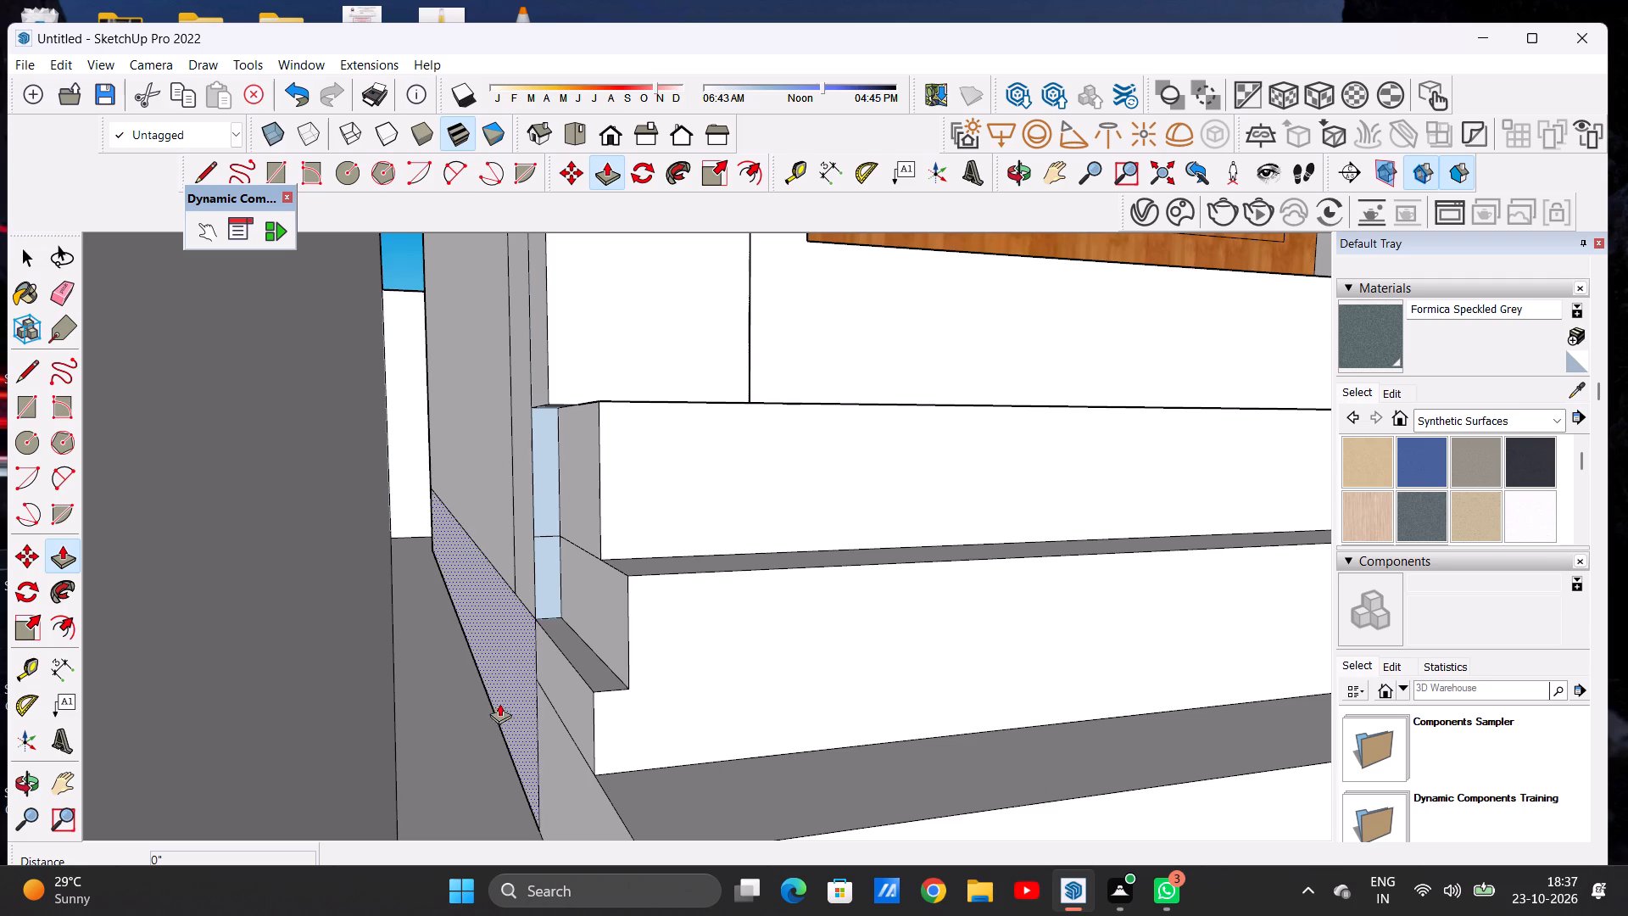
left_click(584, 698)
left_click(628, 686)
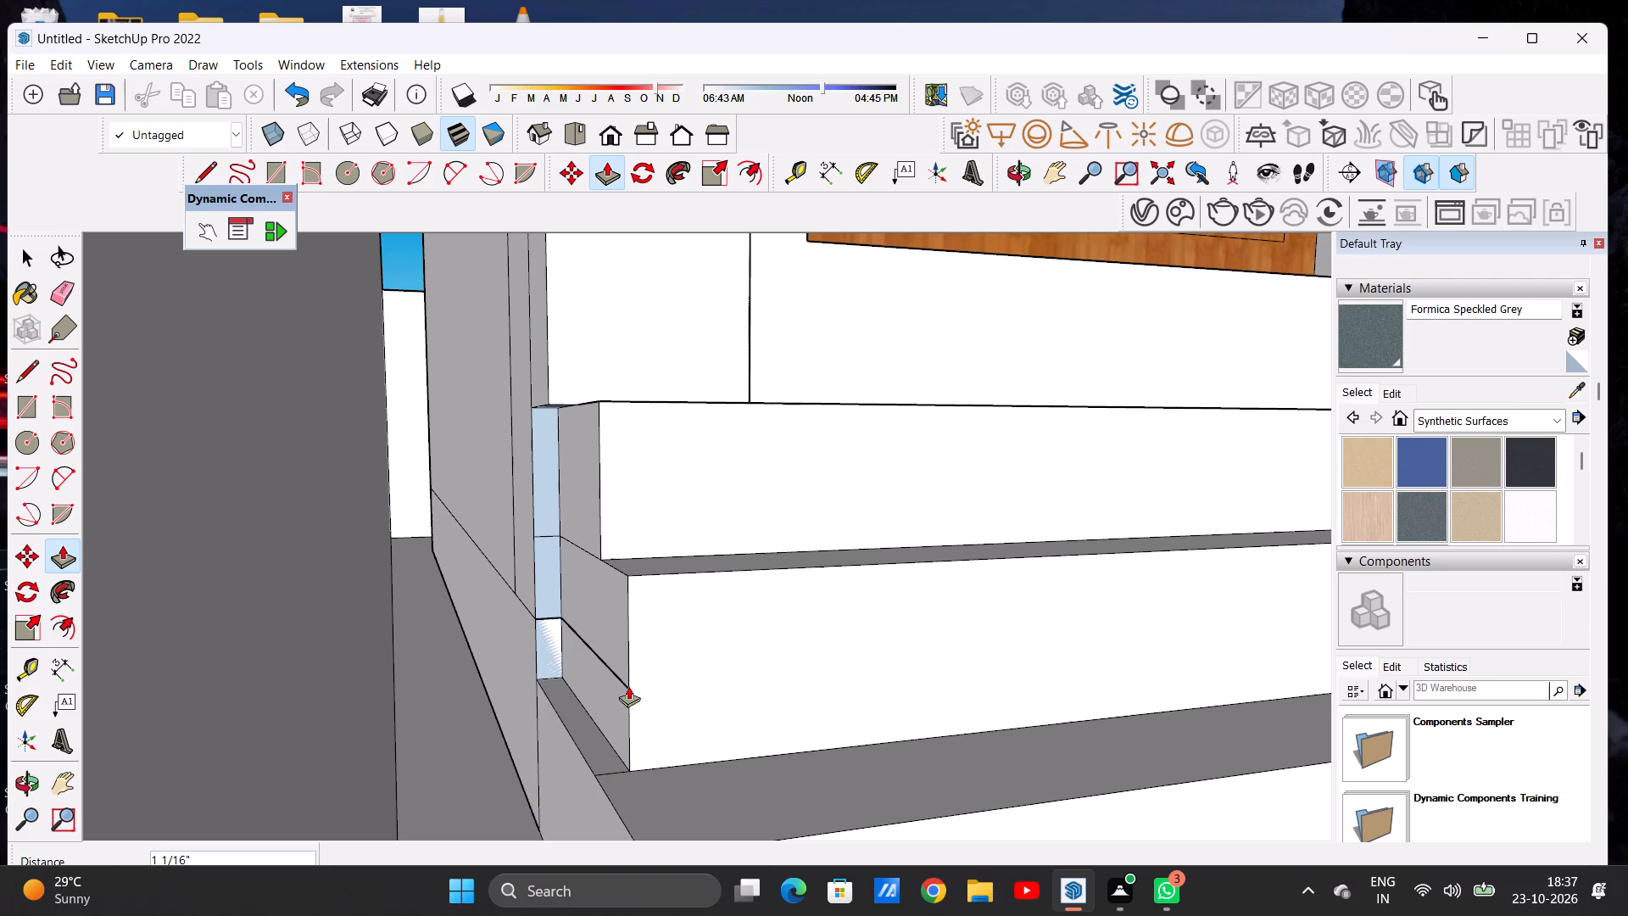
Push the bottom entrance step's end face inward about 1 1/16", in line with the steps above.
left_click(559, 756)
left_click(627, 762)
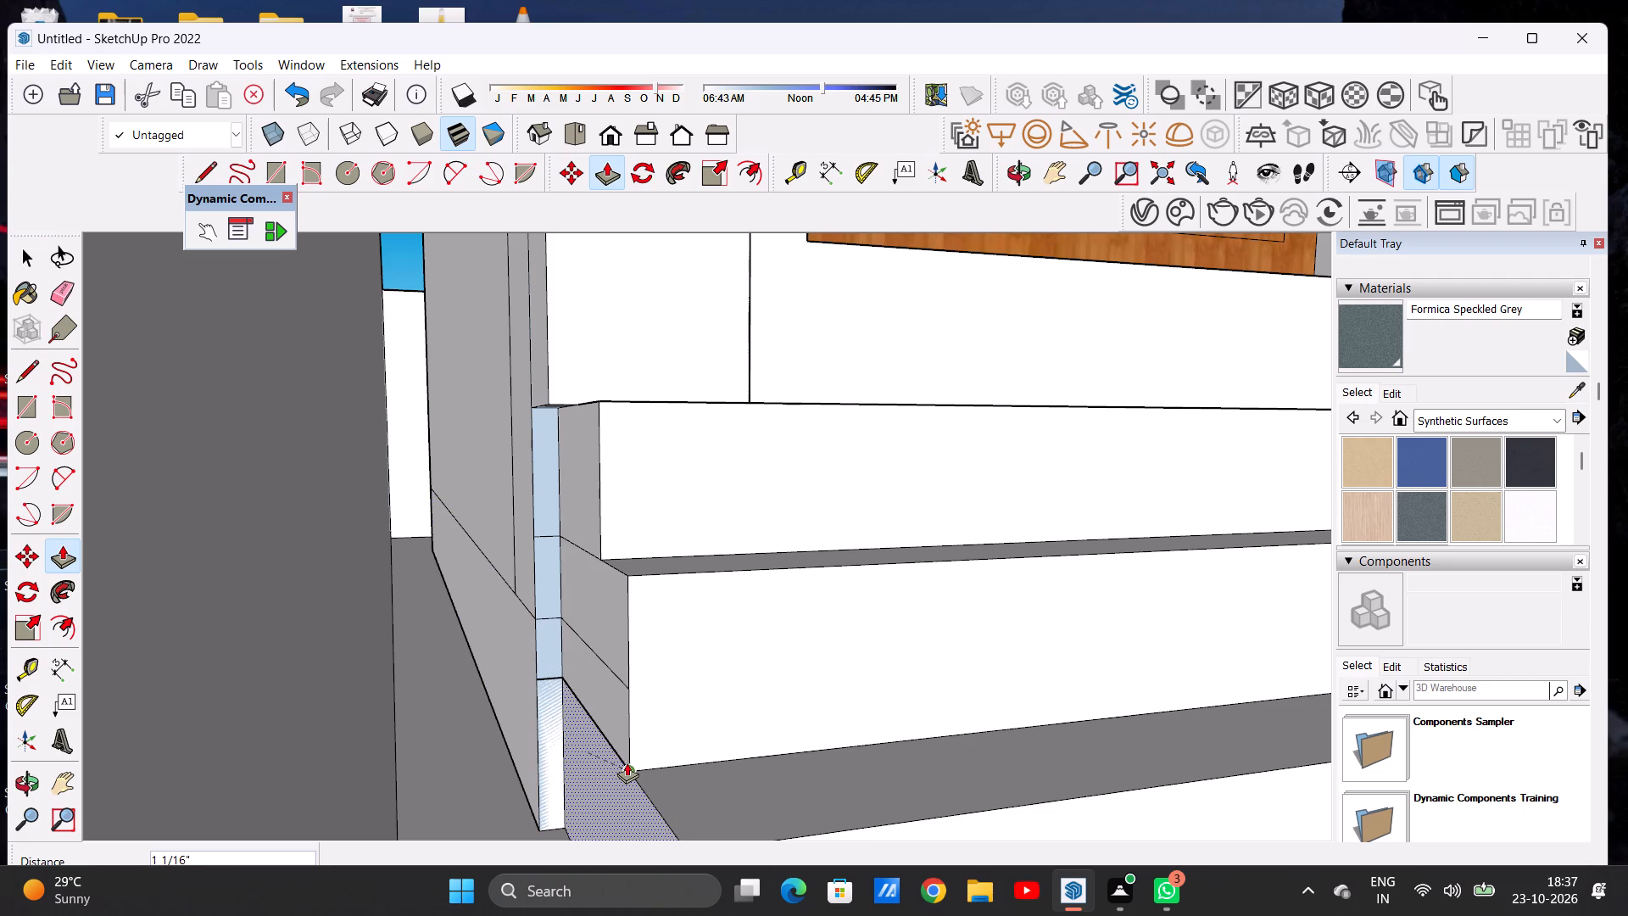
key("space")
Push the top entrance step's end face further inward about 6 9/16", to the inner edge of the white pillar beside the door.
scroll(529, 701, "down", 17)
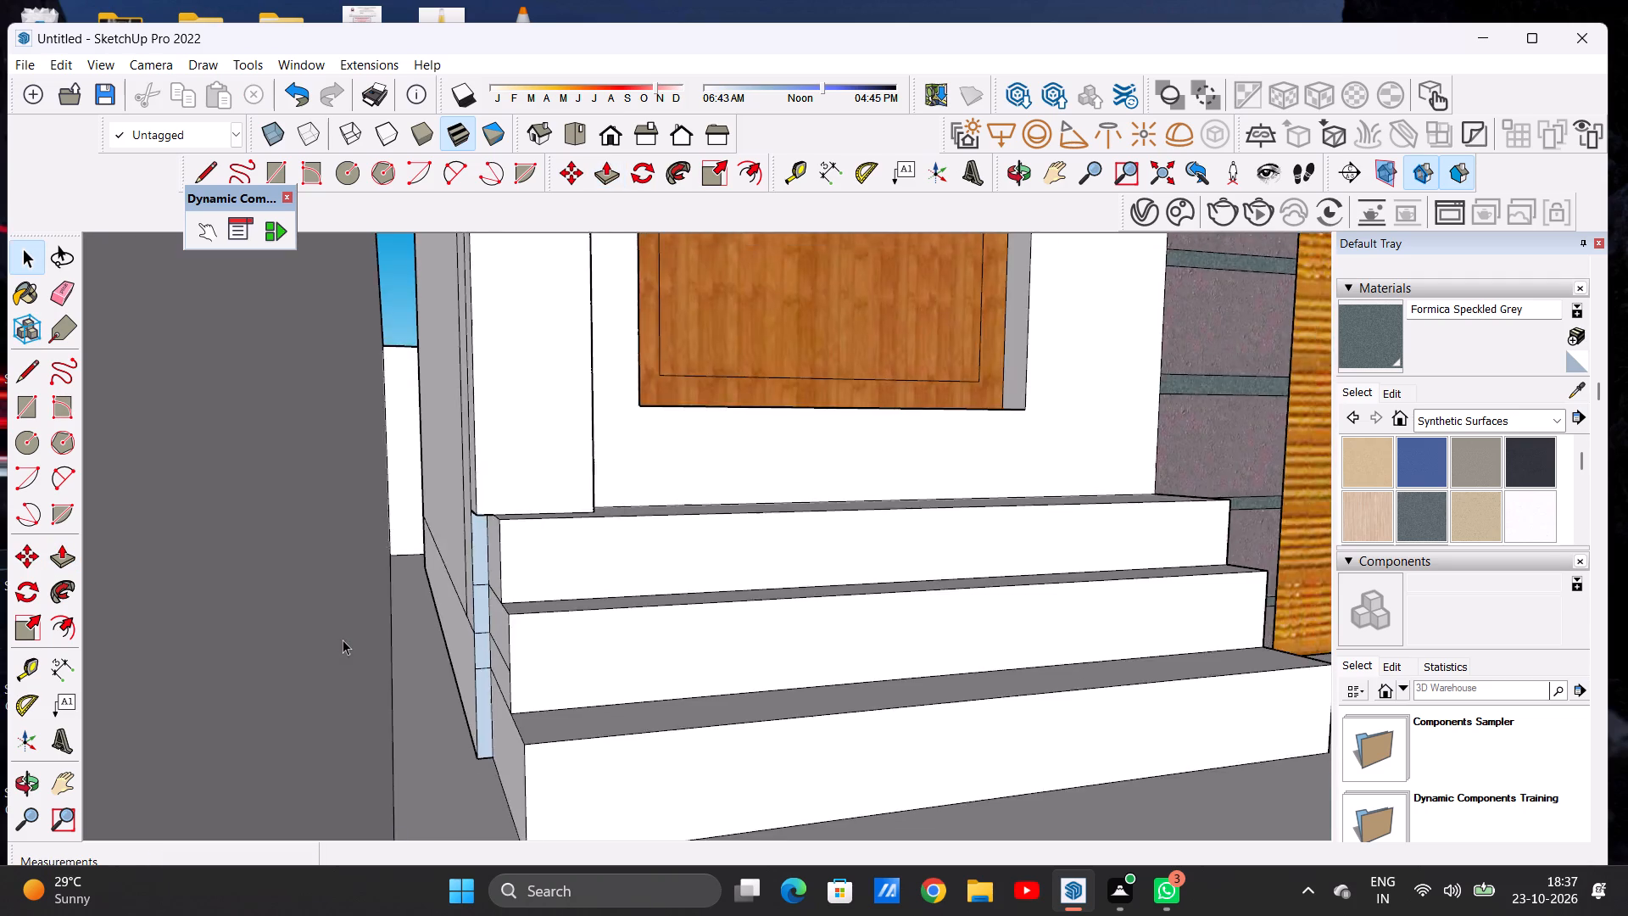
scroll(343, 640, "down", 20)
scroll(343, 640, "down", 8)
middle_click_drag(645, 681, 488, 694)
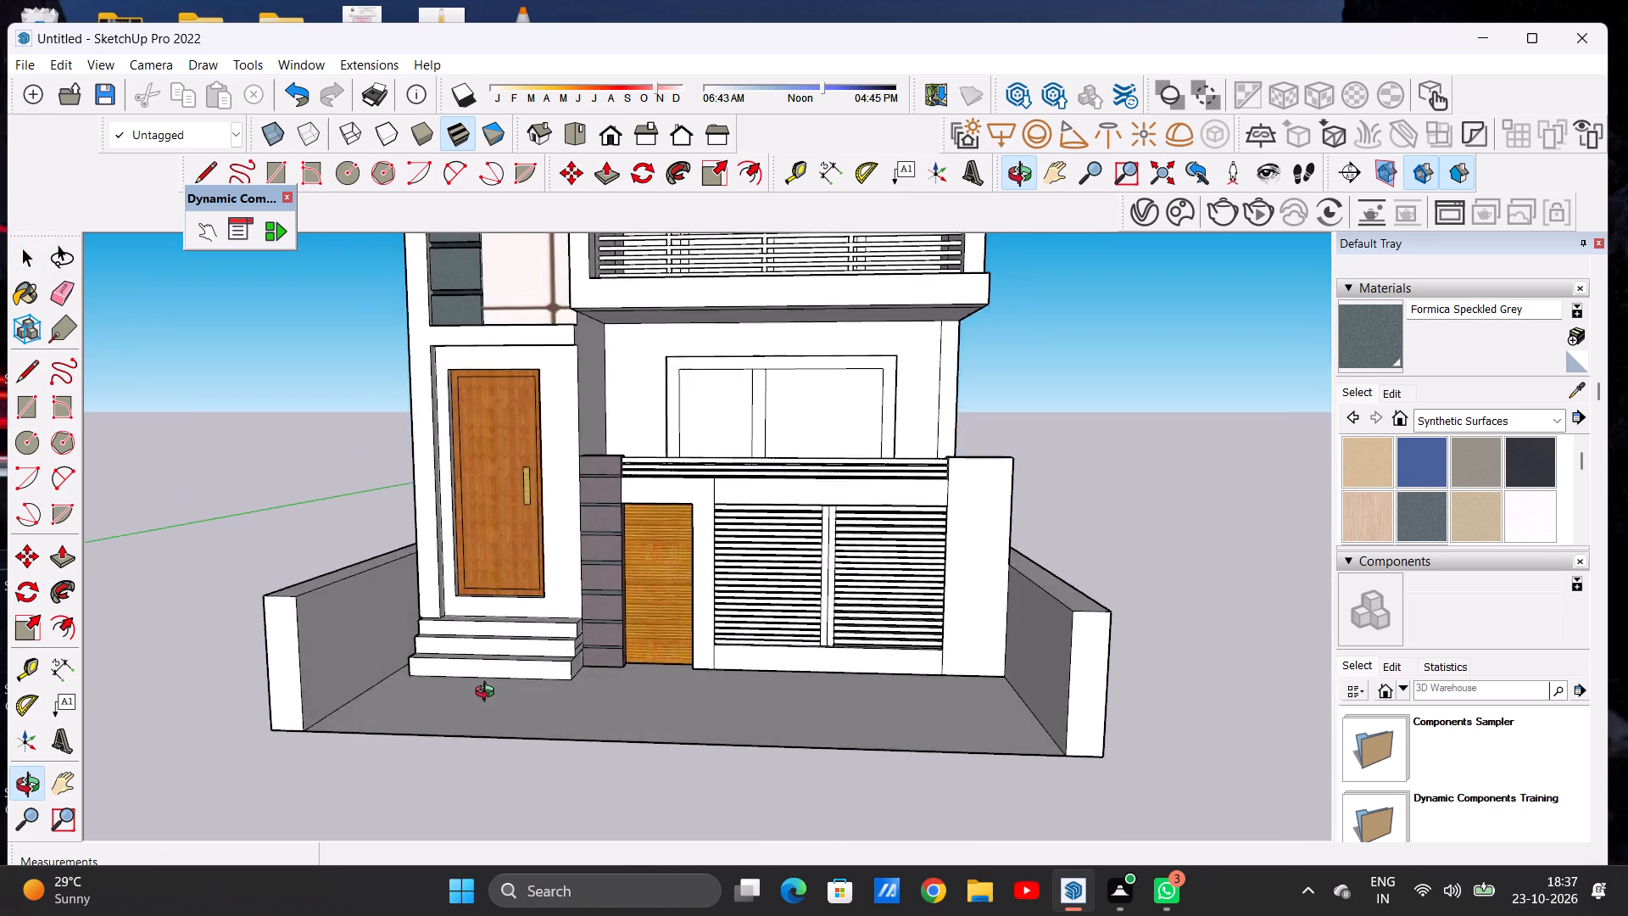
middle_click_drag(488, 694, 611, 767)
scroll(543, 721, "up", 6)
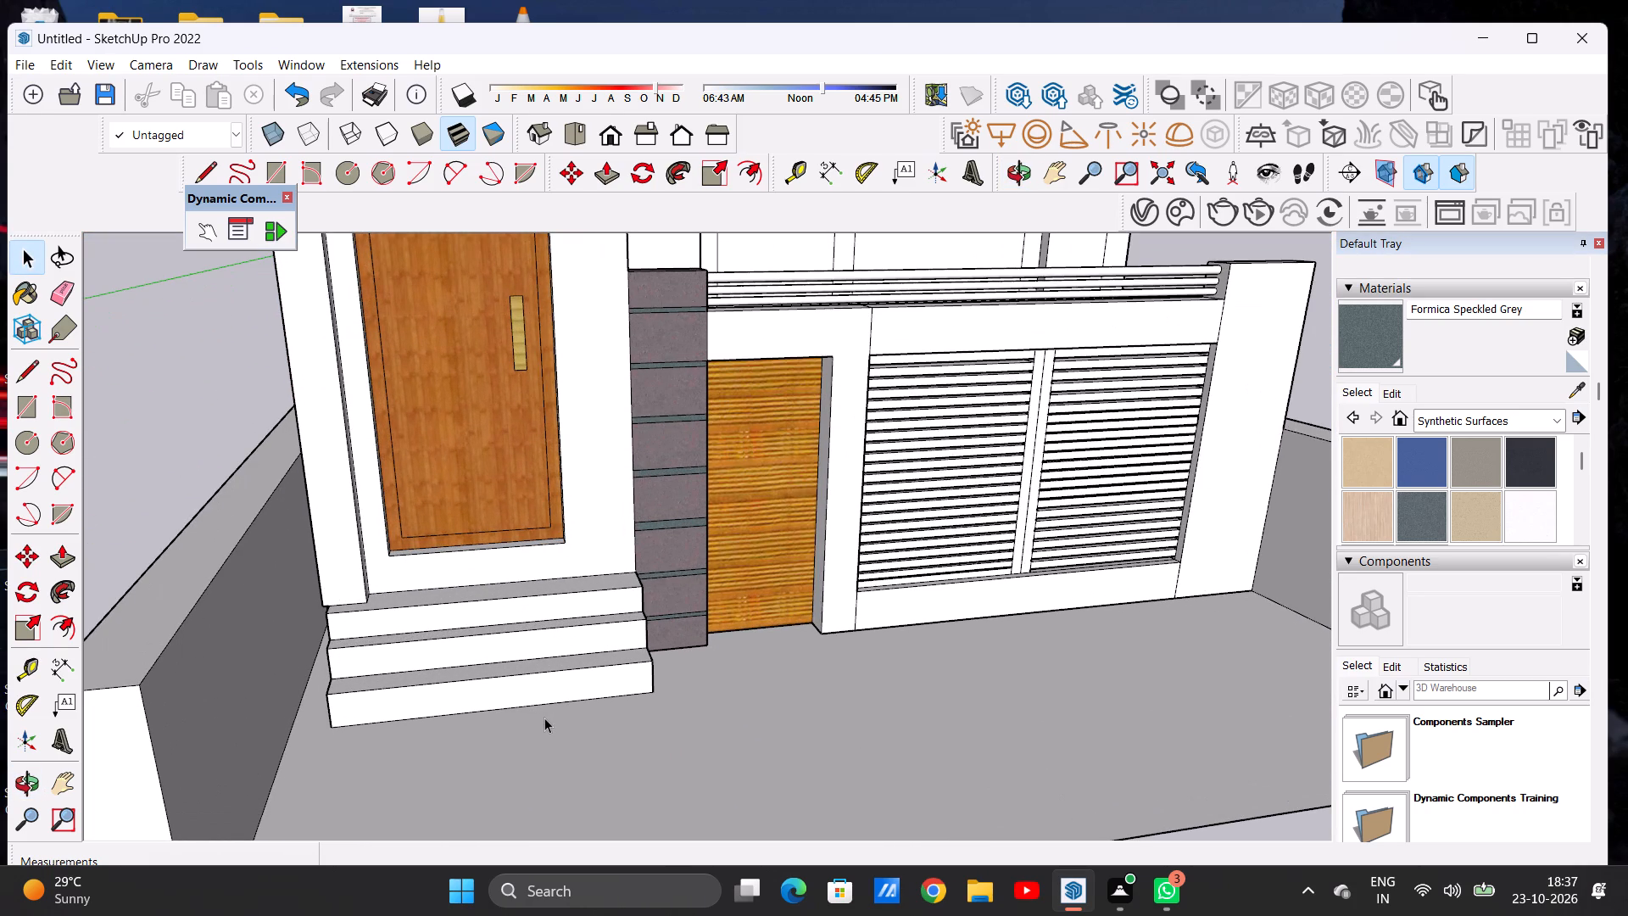
scroll(381, 614, "up", 6)
middle_click_drag(321, 635, 372, 637)
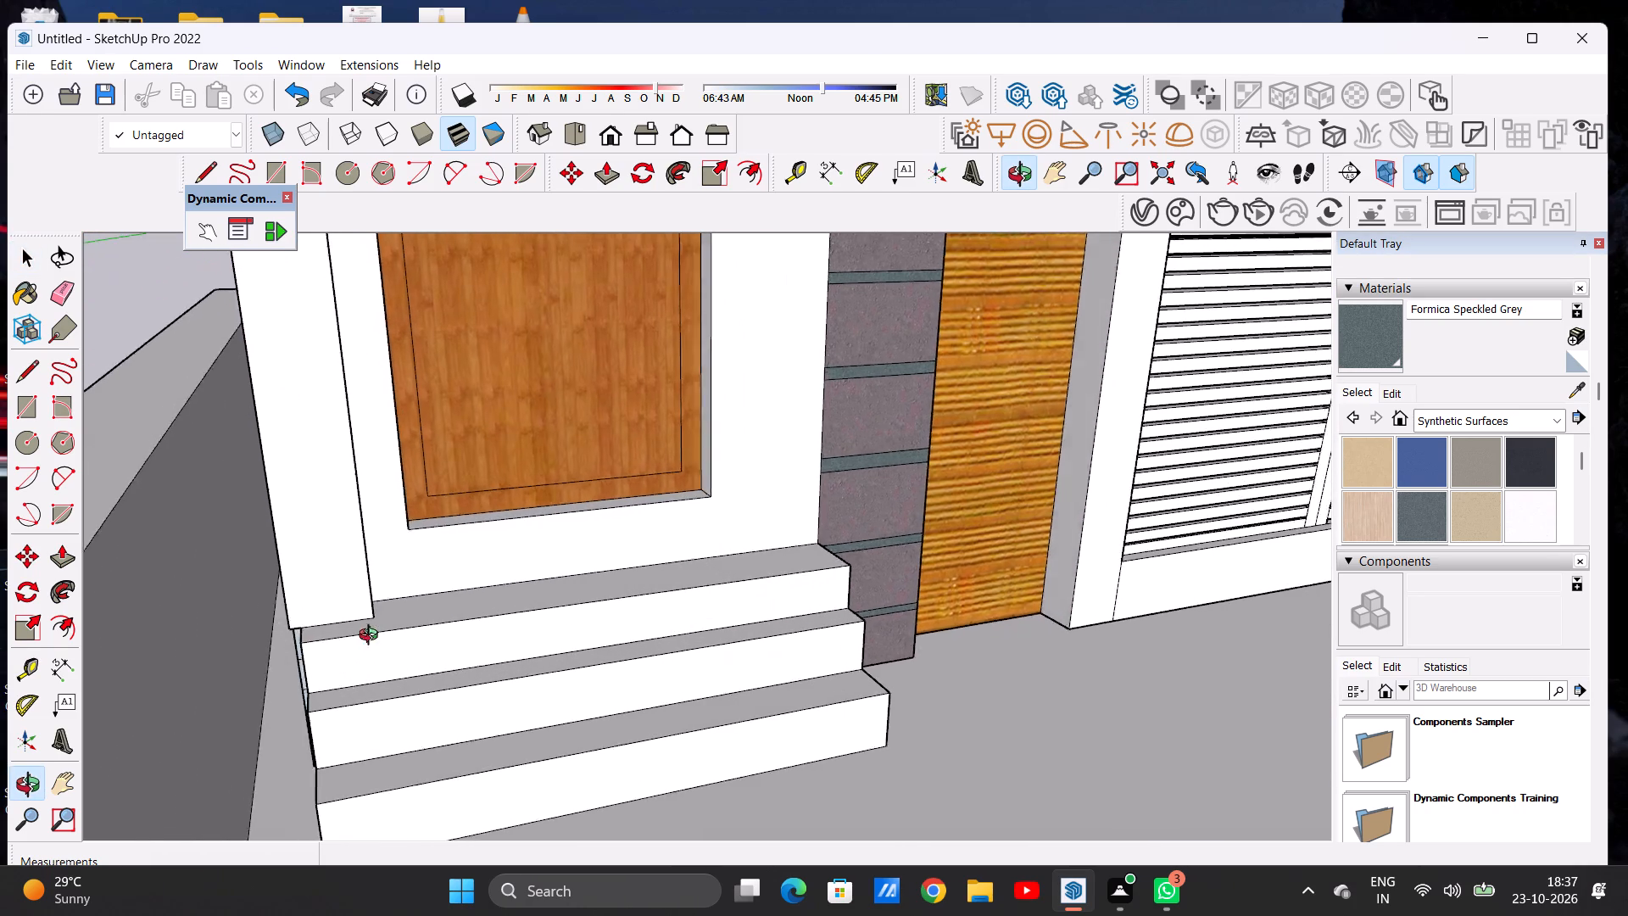
middle_click_drag(372, 637, 384, 615)
scroll(309, 649, "up", 1)
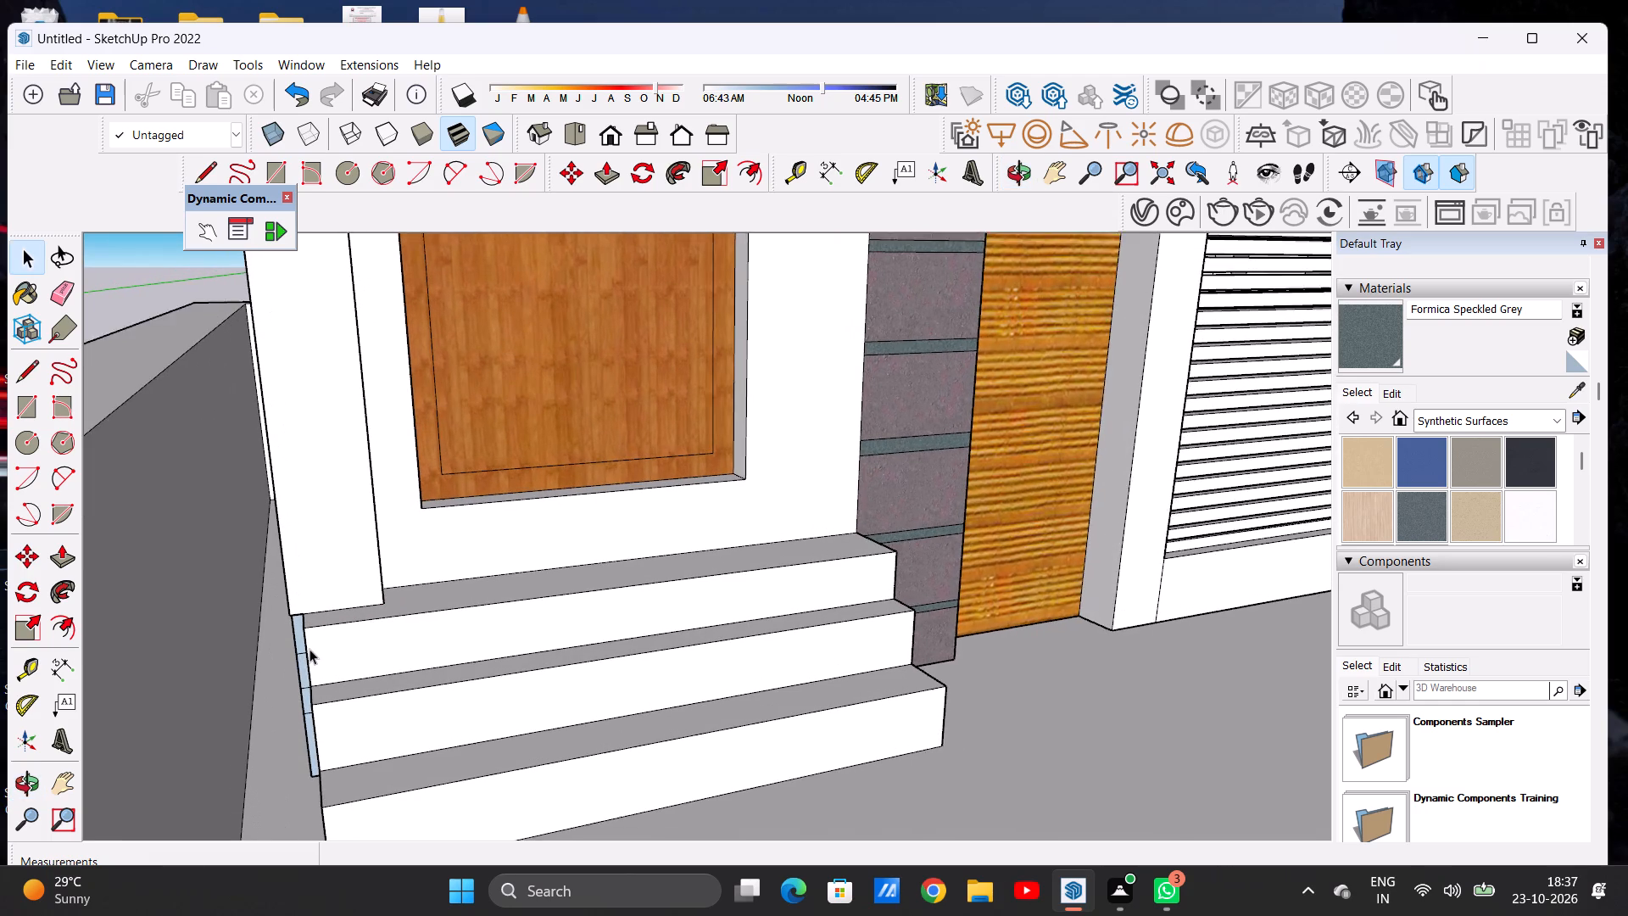
scroll(309, 649, "up", 1)
key("p")
scroll(300, 649, "up", 7)
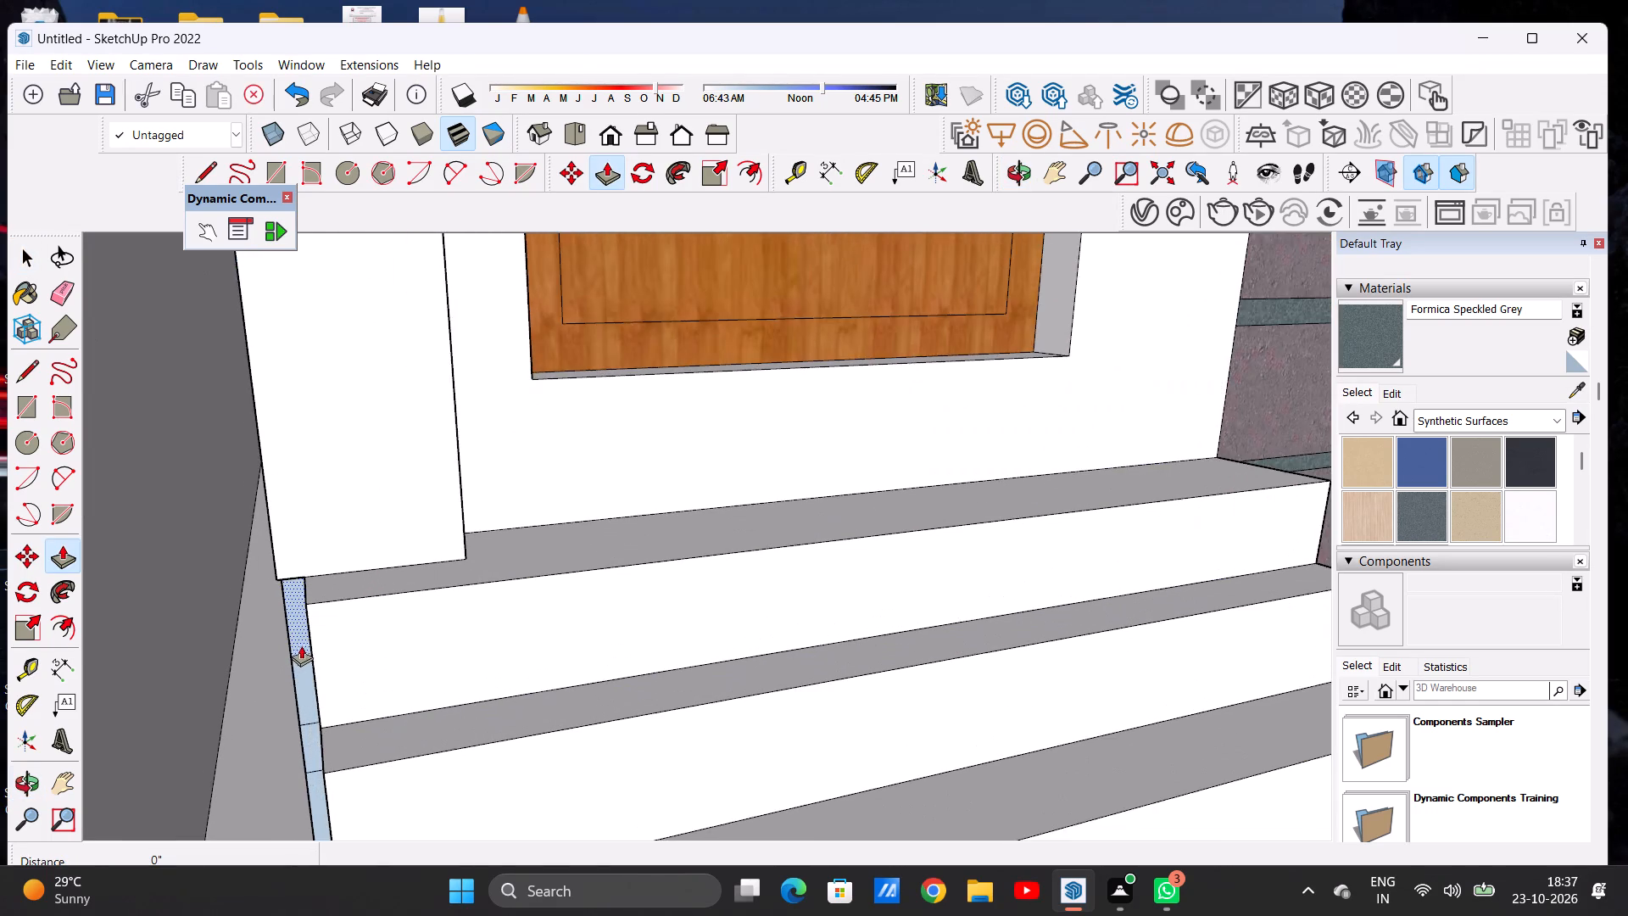
middle_click_drag(304, 643, 353, 625)
left_click(336, 638)
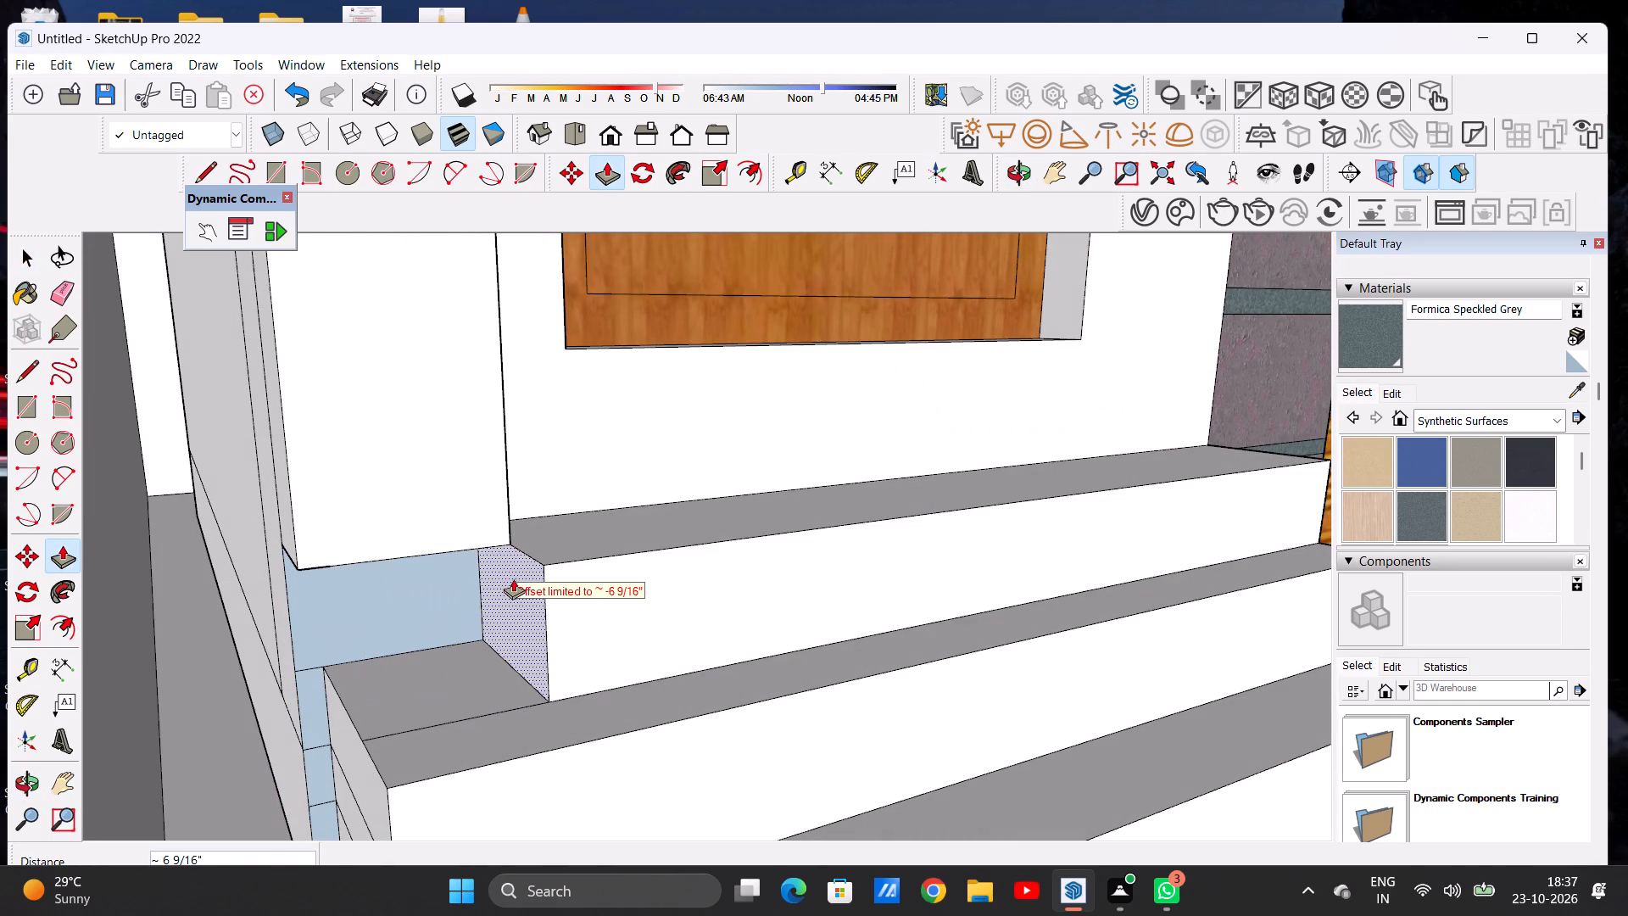
left_click(511, 540)
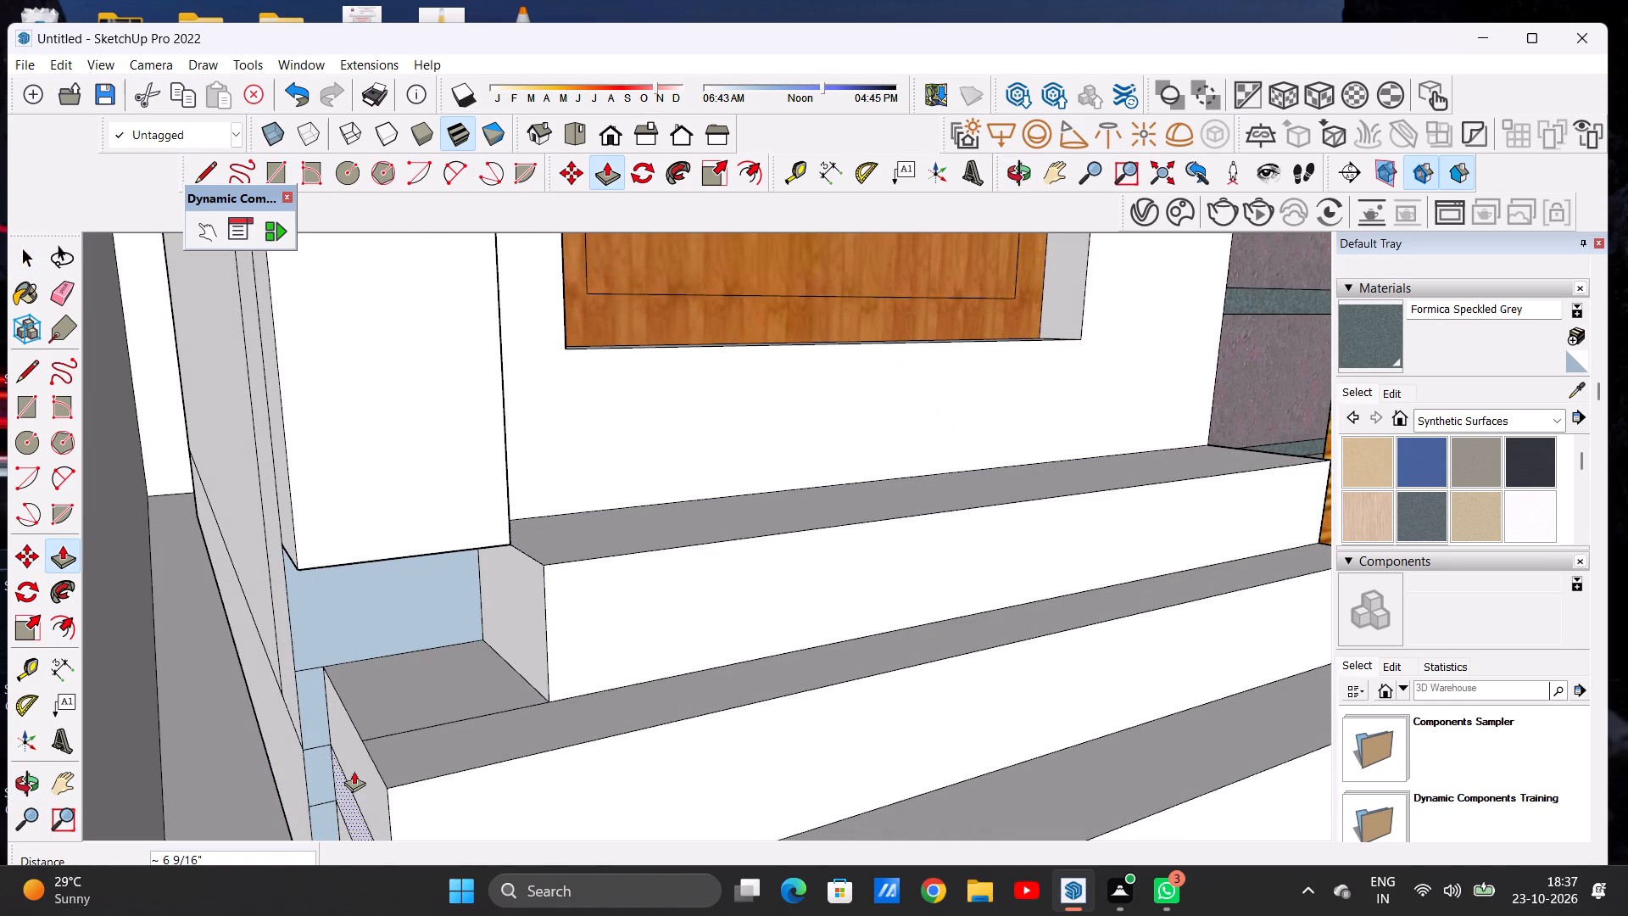
Push the upper part of the middle step's end face further inward about 6 9/16", in line with the top step.
left_click(356, 771)
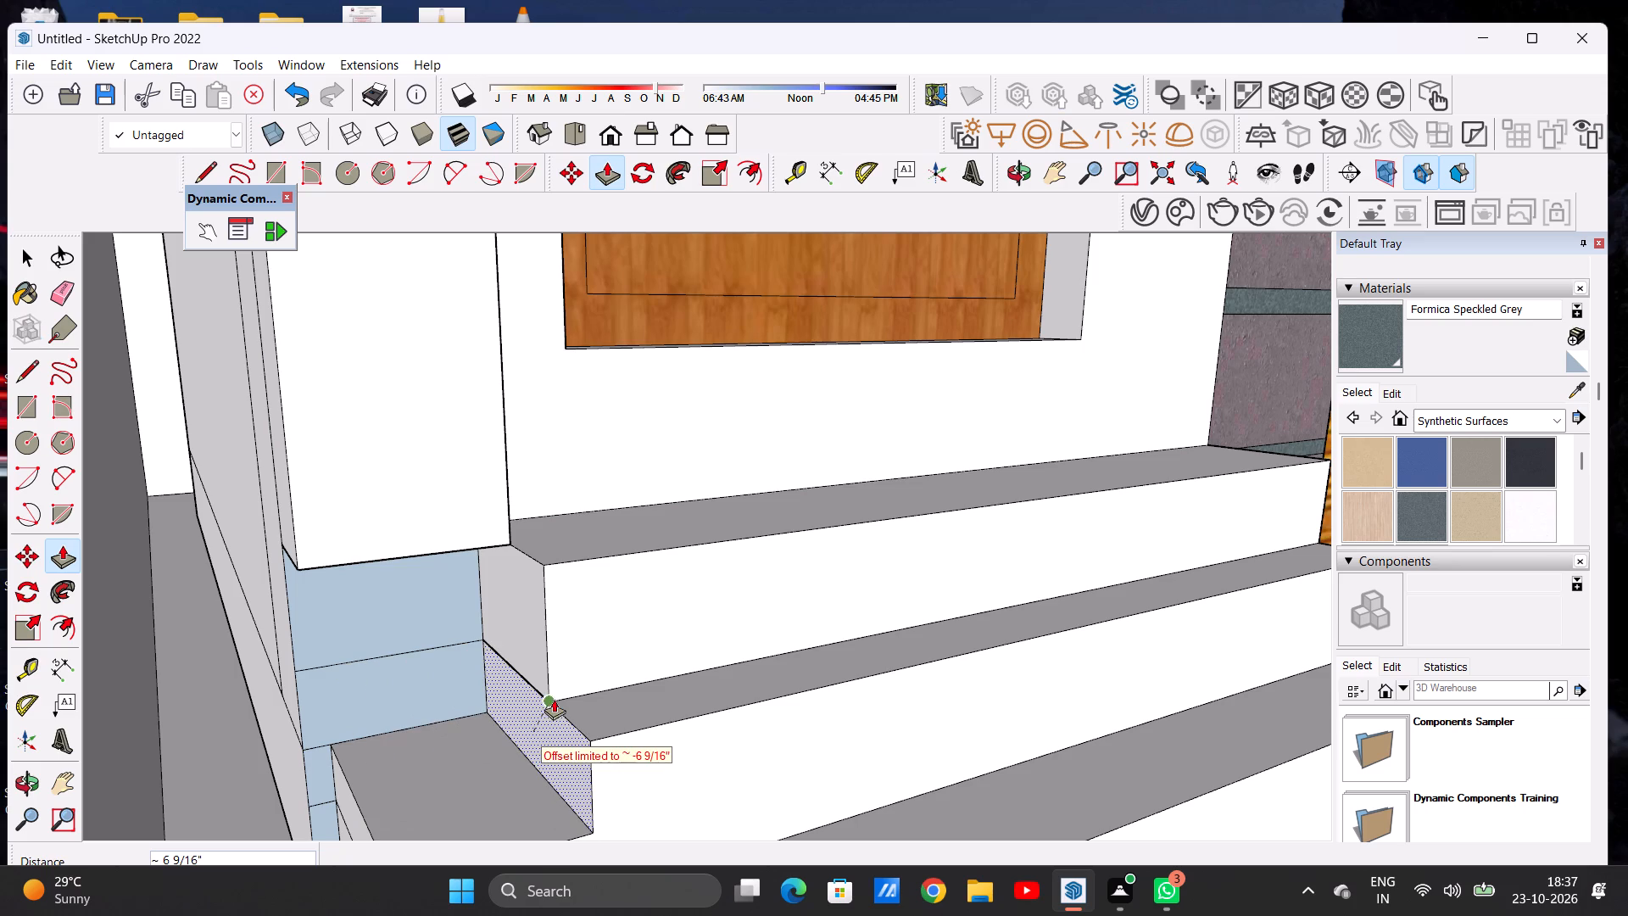
left_click(554, 697)
Push the lower part of the middle step's end face further inward about 6 9/16", flush with the part above it.
scroll(499, 707, "down", 5)
scroll(362, 714, "down", 4)
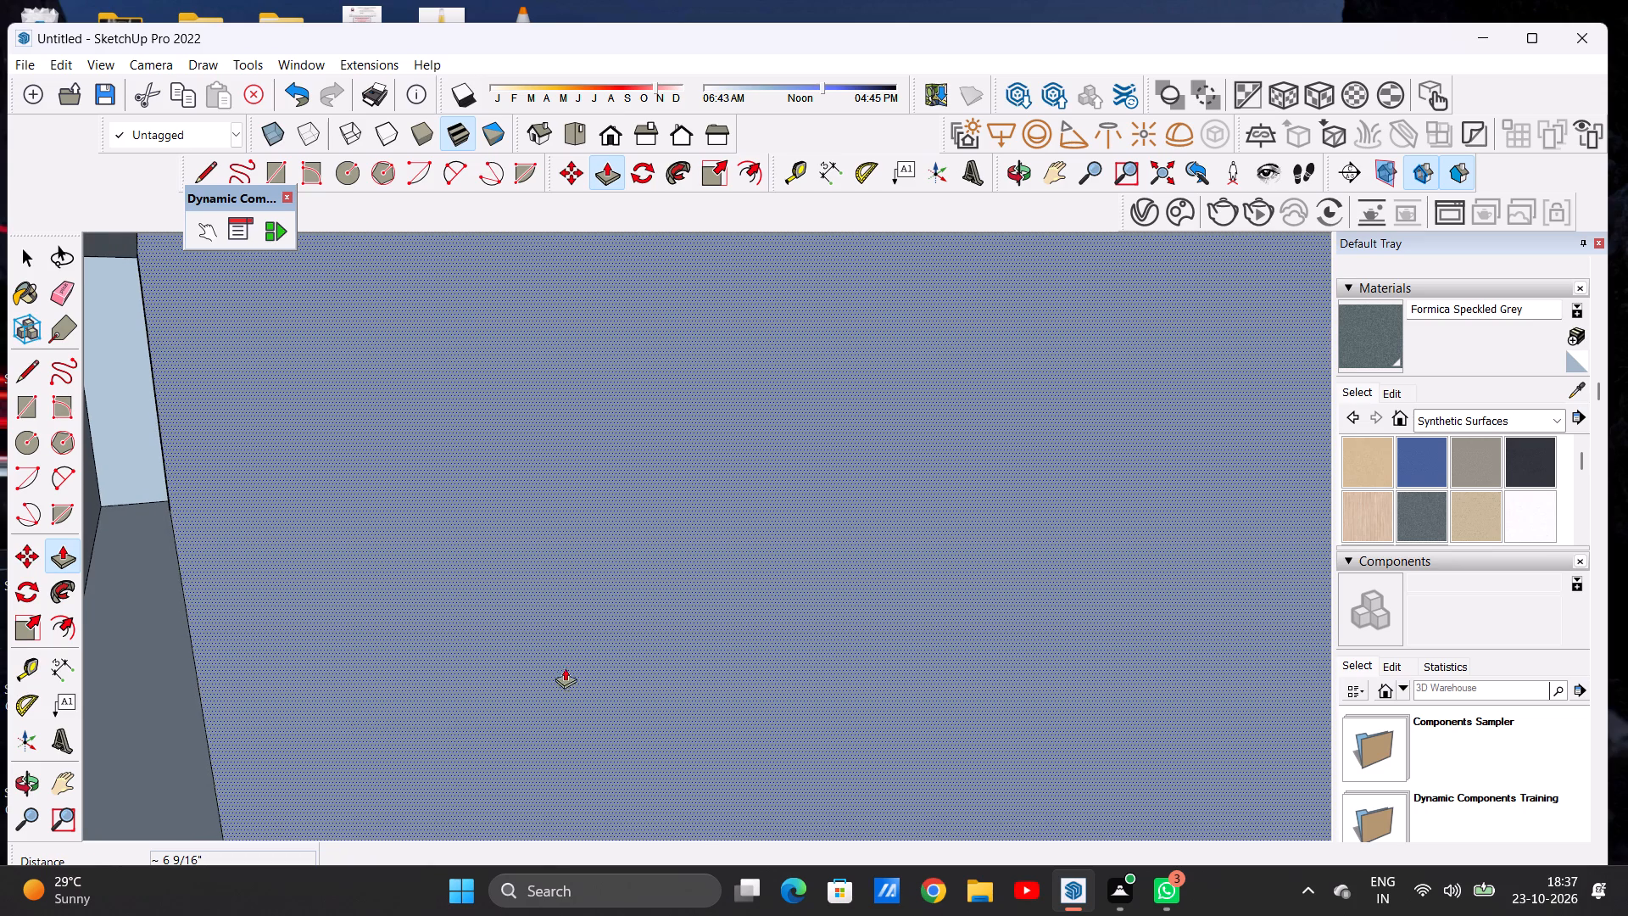
middle_click_drag(560, 667, 388, 651)
scroll(372, 640, "down", 5)
scroll(362, 637, "down", 18)
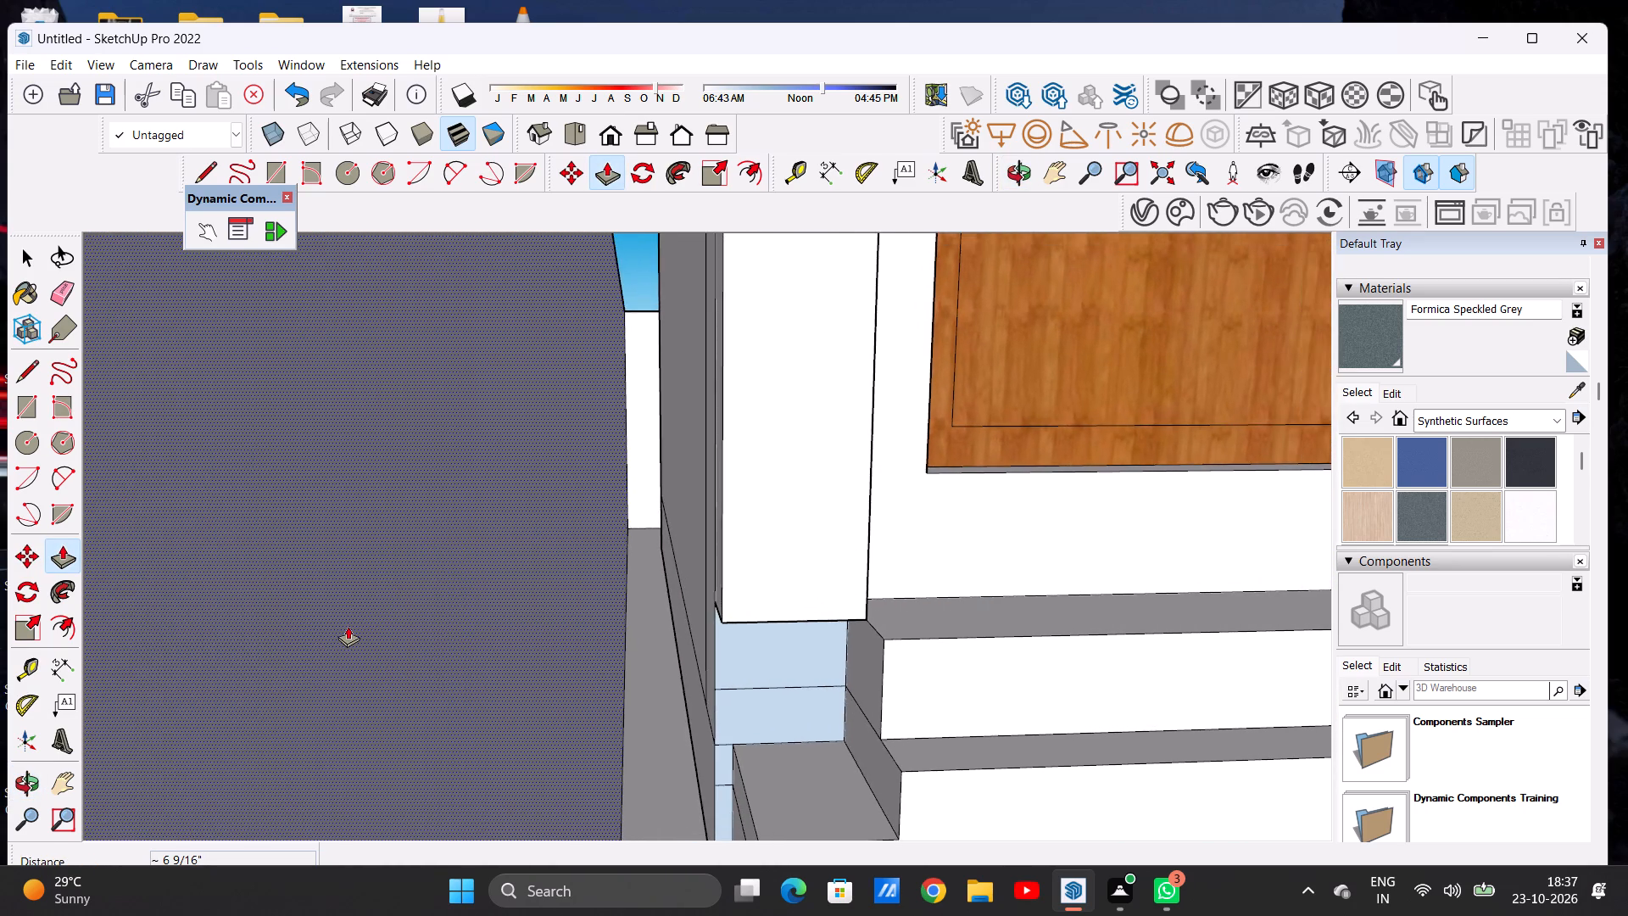
scroll(348, 626, "down", 4)
scroll(348, 626, "up", 1)
scroll(349, 625, "down", 11)
scroll(803, 677, "up", 1)
scroll(799, 682, "down", 1)
scroll(795, 684, "up", 4)
middle_click(719, 734)
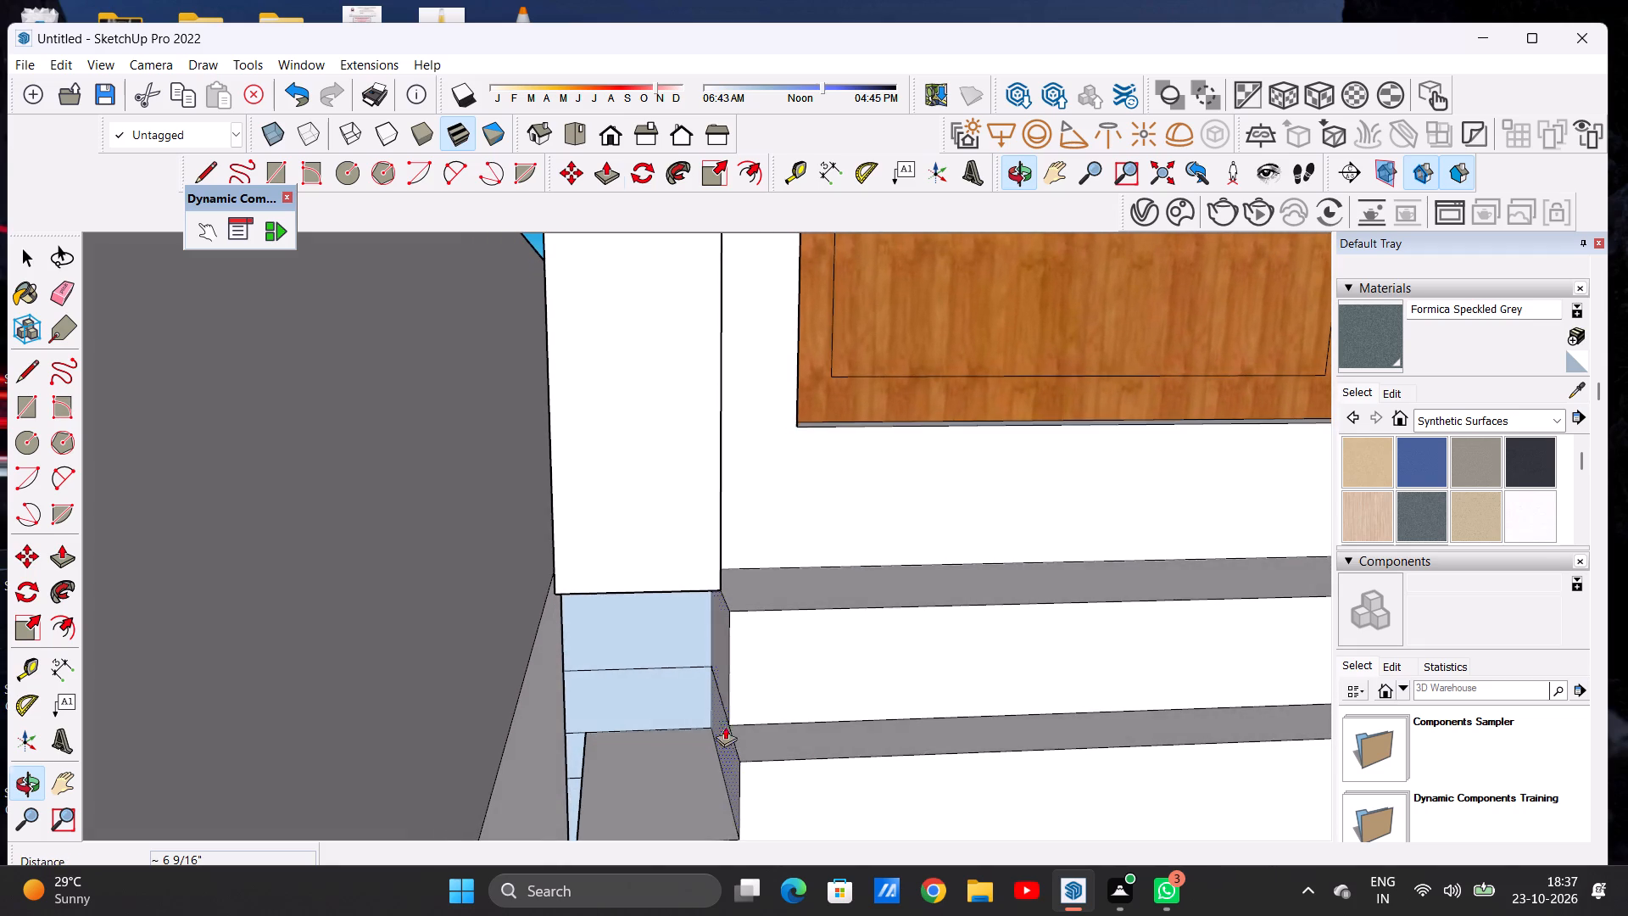
scroll(745, 573, "down", 7)
scroll(689, 706, "up", 5)
scroll(681, 723, "down", 1)
scroll(681, 723, "up", 10)
middle_click_drag(632, 690, 644, 684)
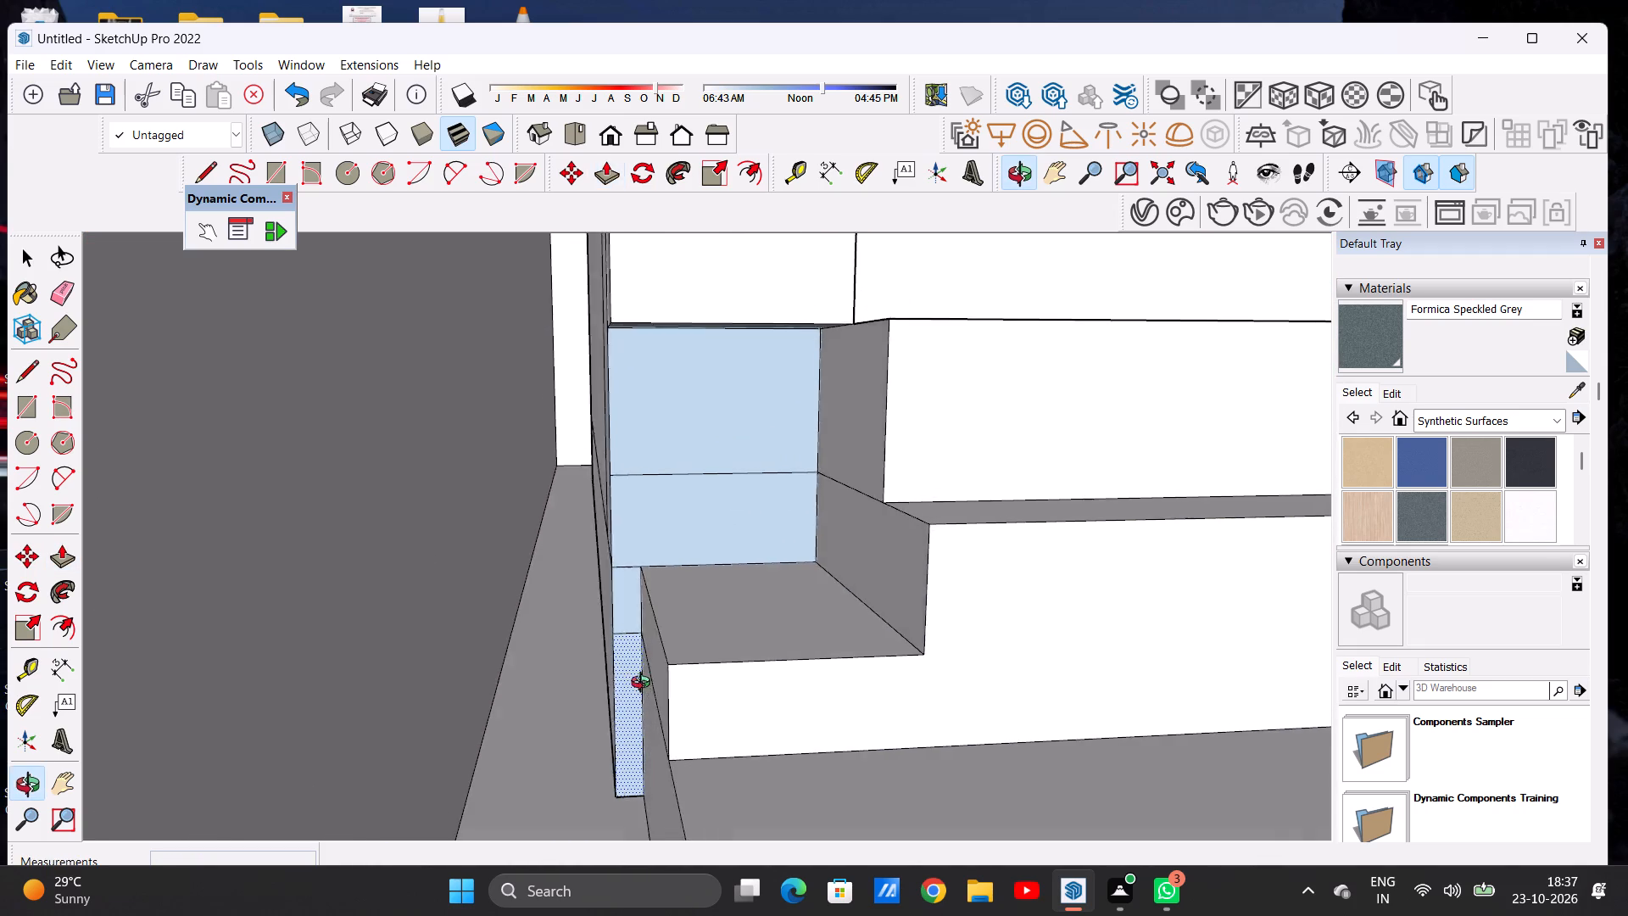
middle_click_drag(644, 684, 669, 694)
left_click(676, 690)
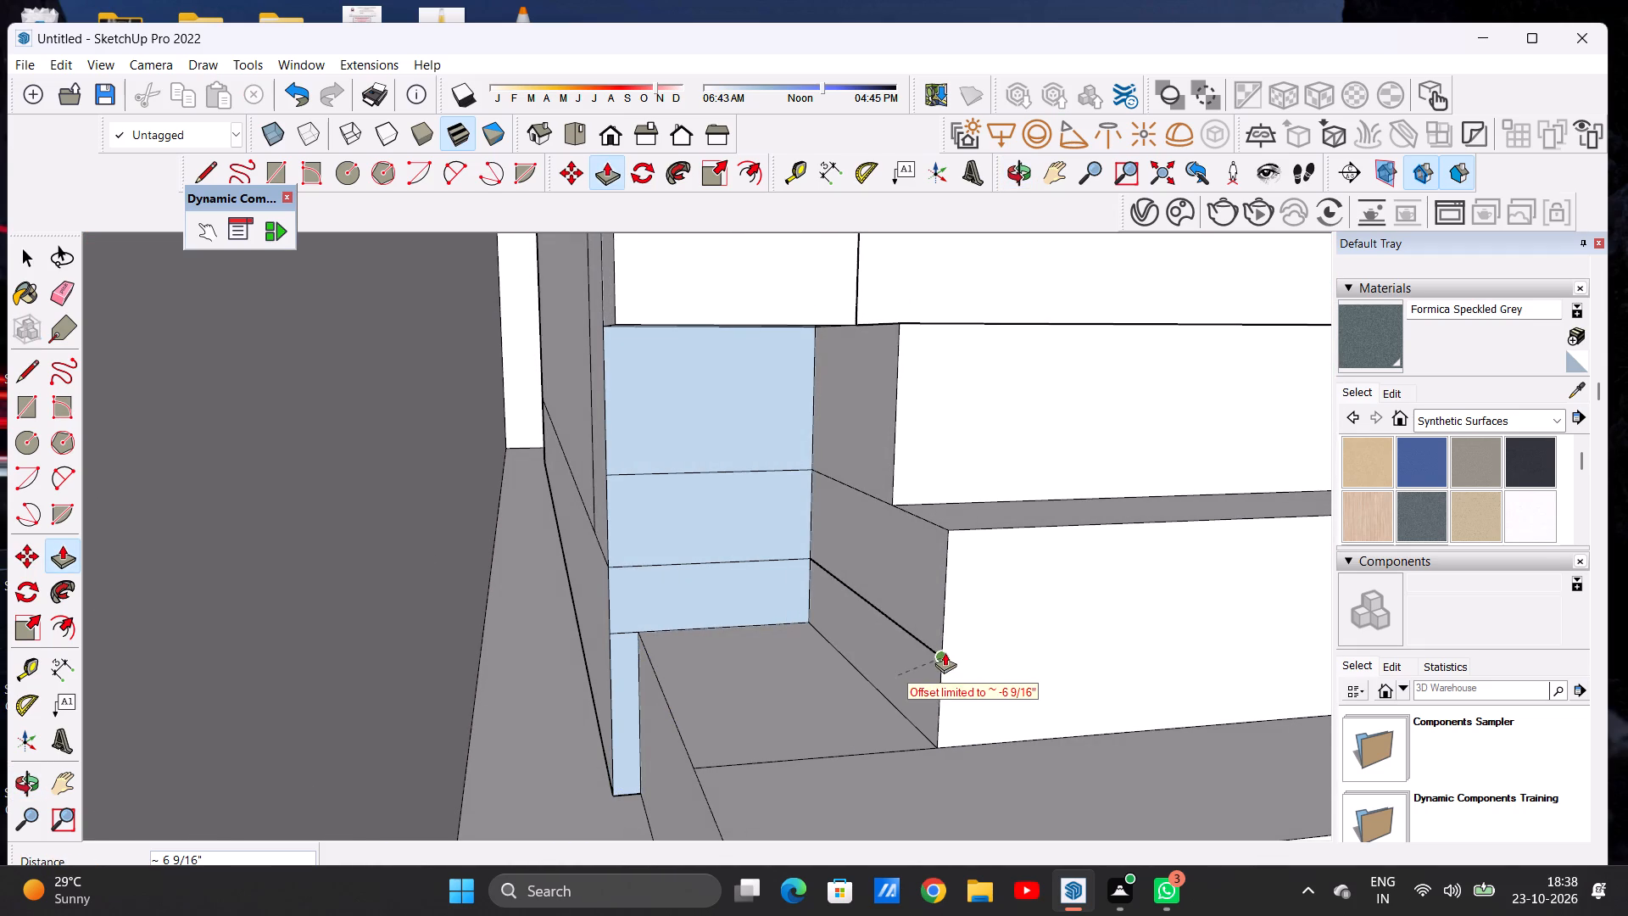
left_click(945, 652)
Push the bottom step's end face further inward by about 3/16" and again by about 6 3/8", in line with the steps above.
scroll(744, 655, "down", 5)
scroll(636, 665, "down", 5)
middle_click_drag(780, 673, 701, 673)
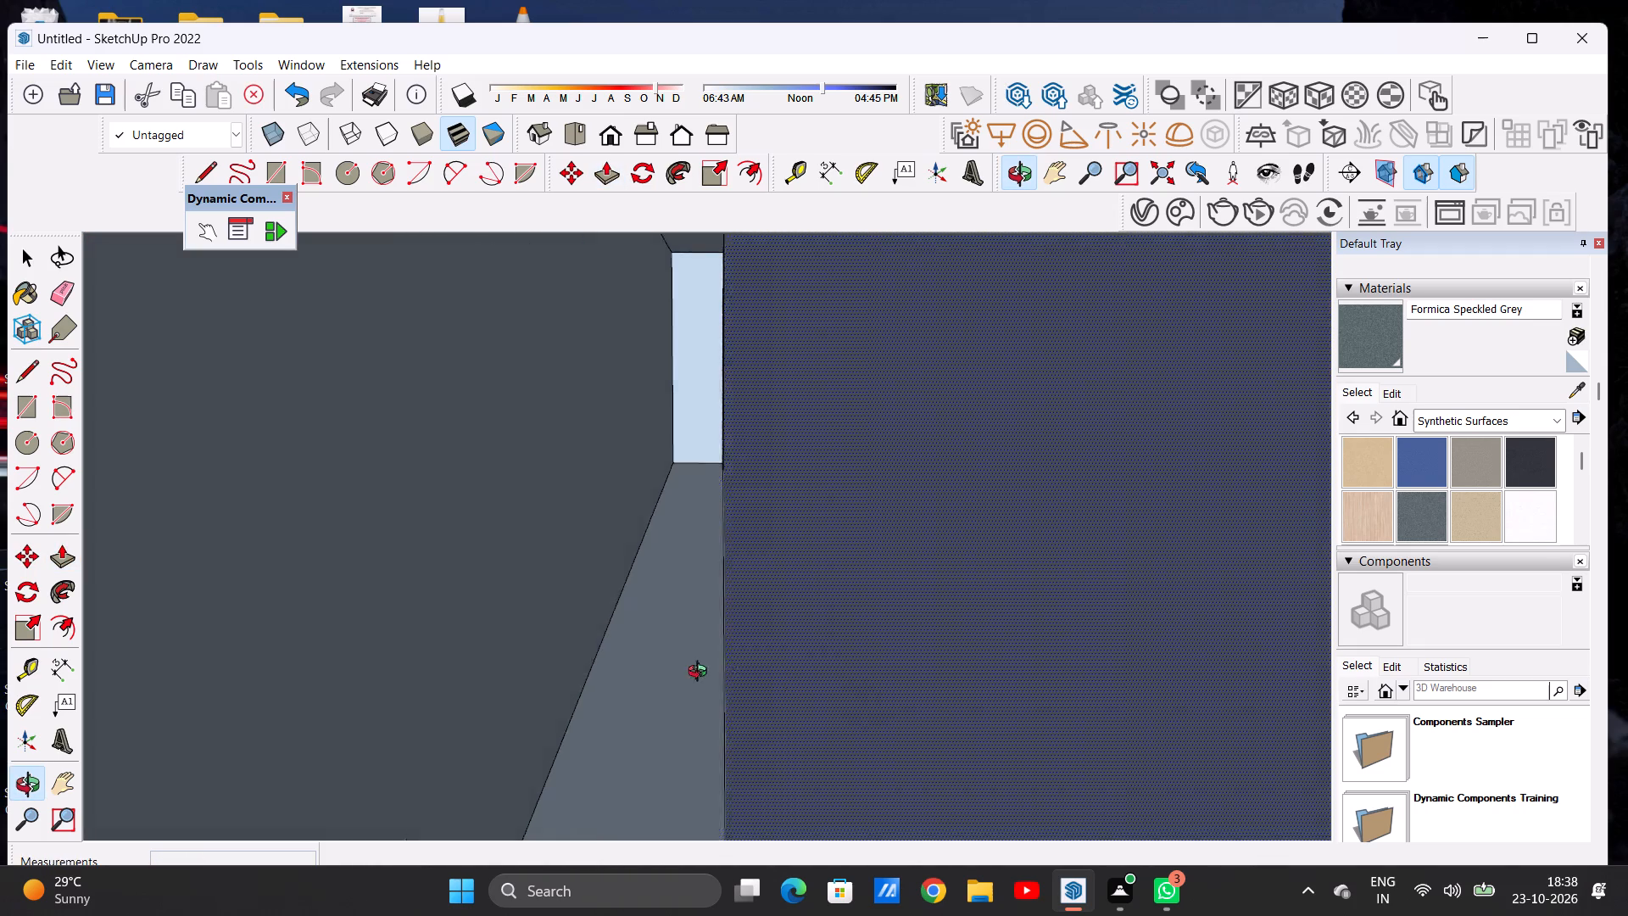
middle_click_drag(701, 673, 608, 673)
scroll(600, 670, "down", 4)
scroll(1254, 813, "up", 4)
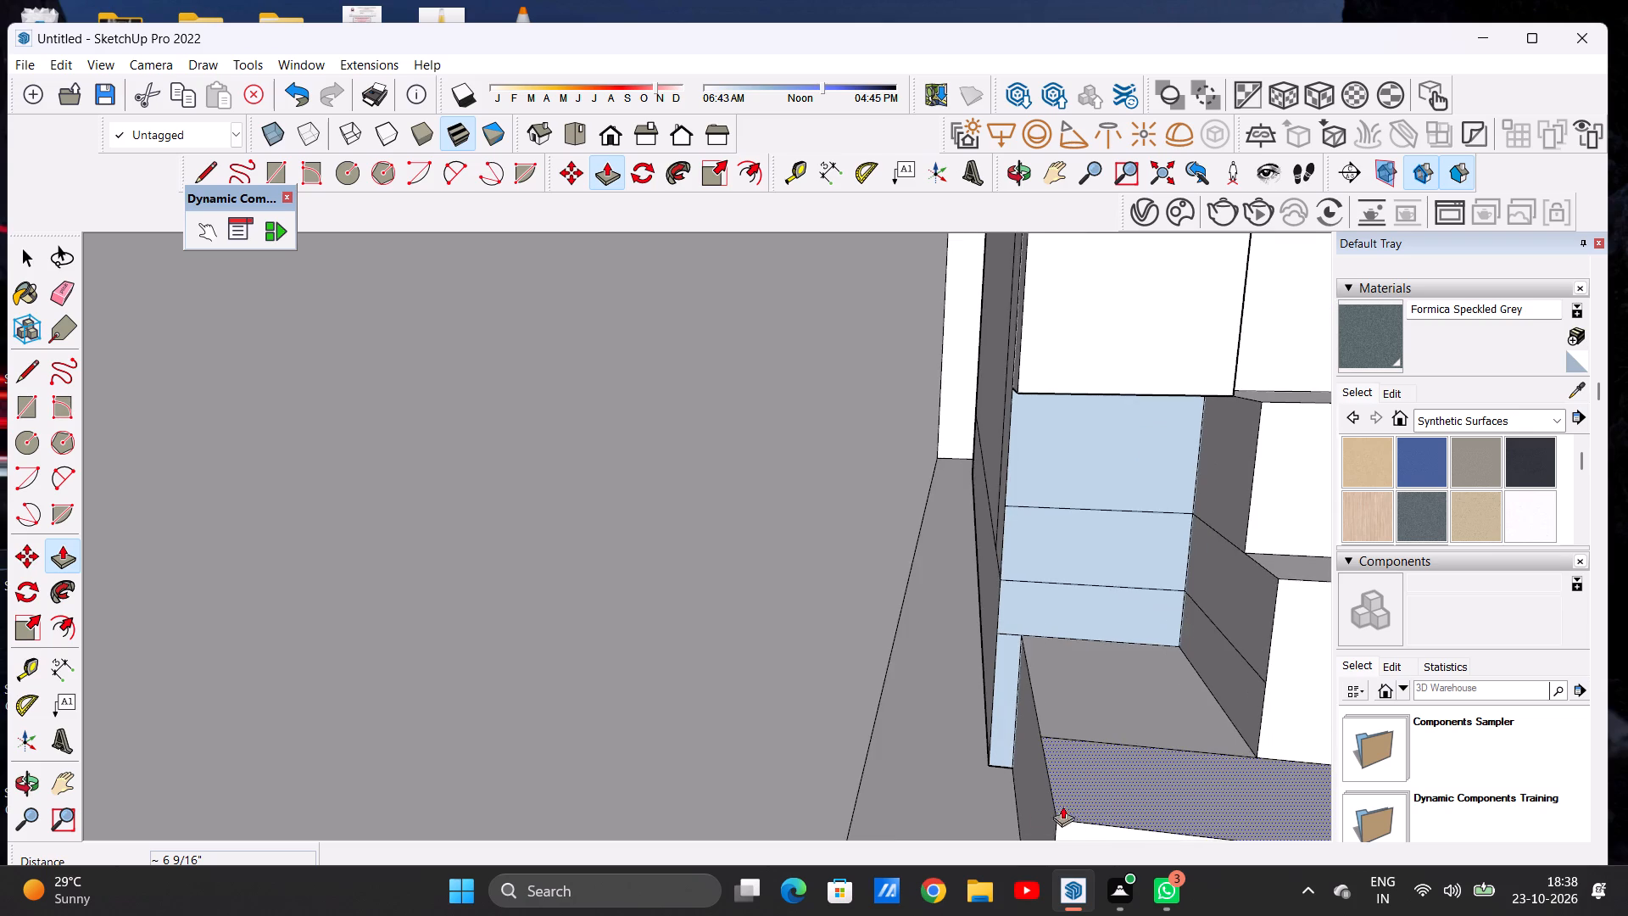
scroll(1040, 800, "up", 5)
left_click_drag(1003, 777, 1012, 776)
scroll(1042, 754, "down", 5)
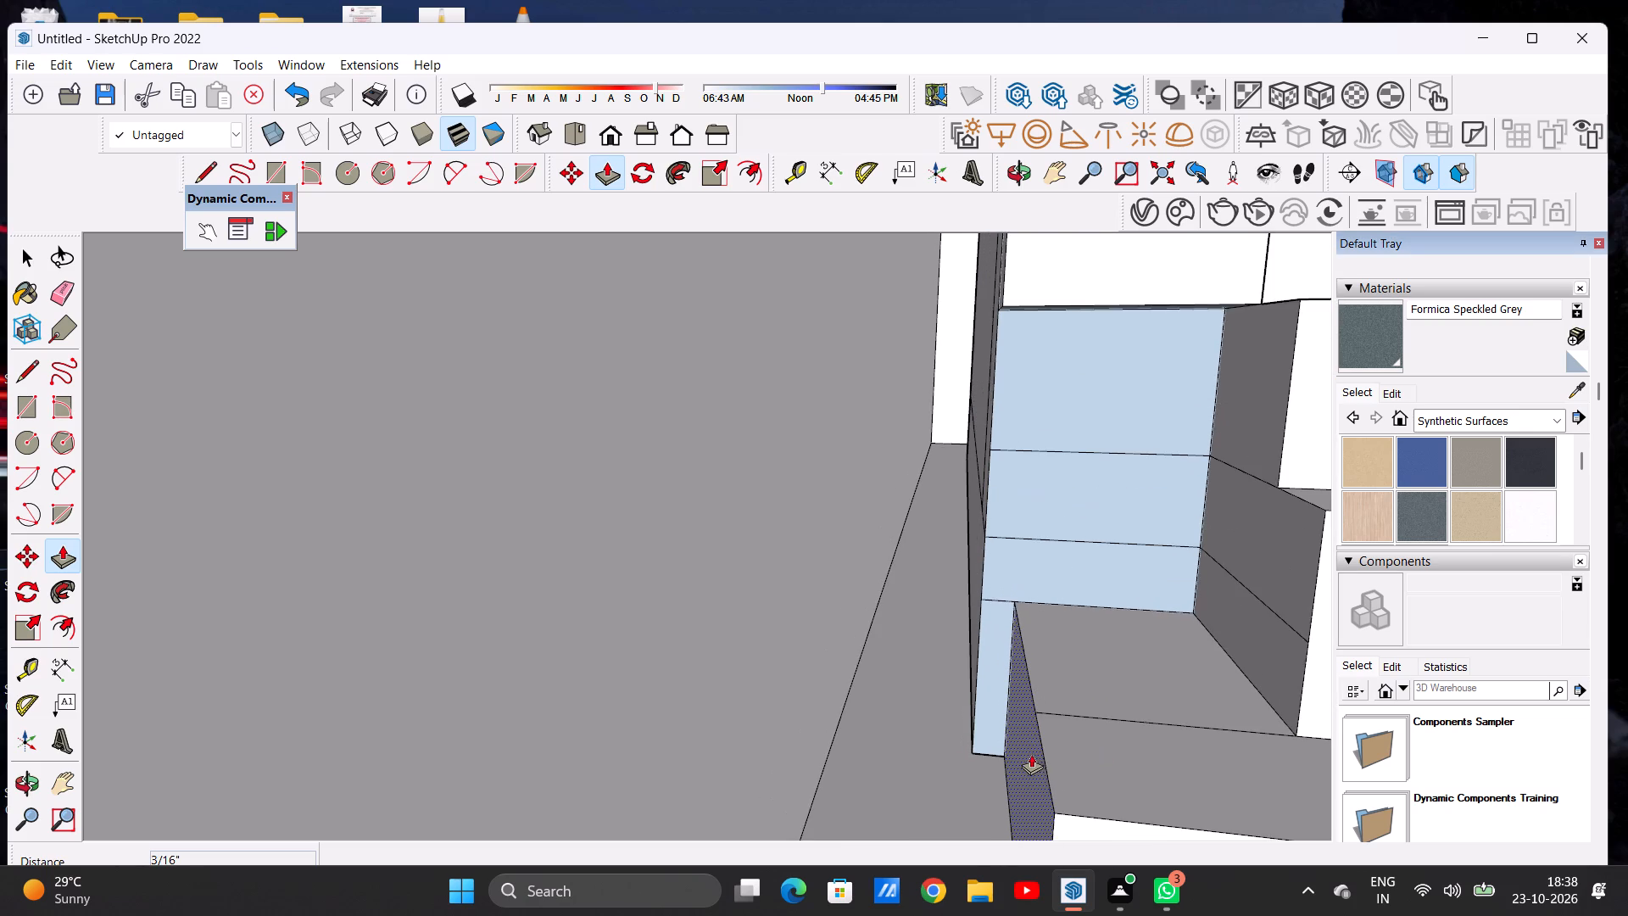
left_click(1034, 754)
left_click(1268, 735)
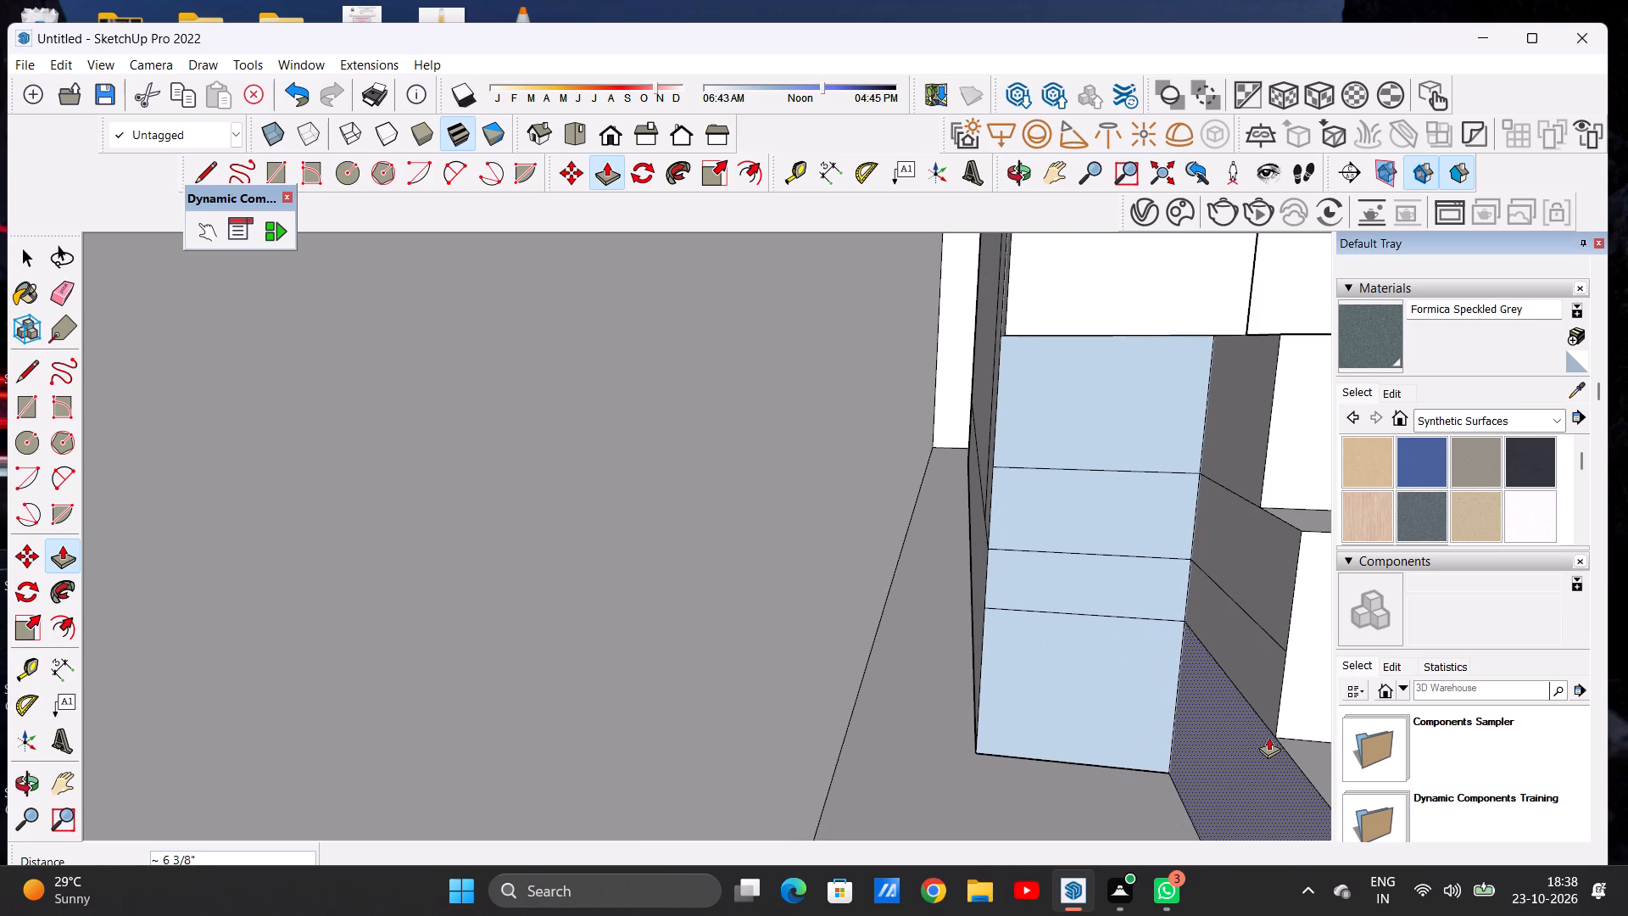
key("space")
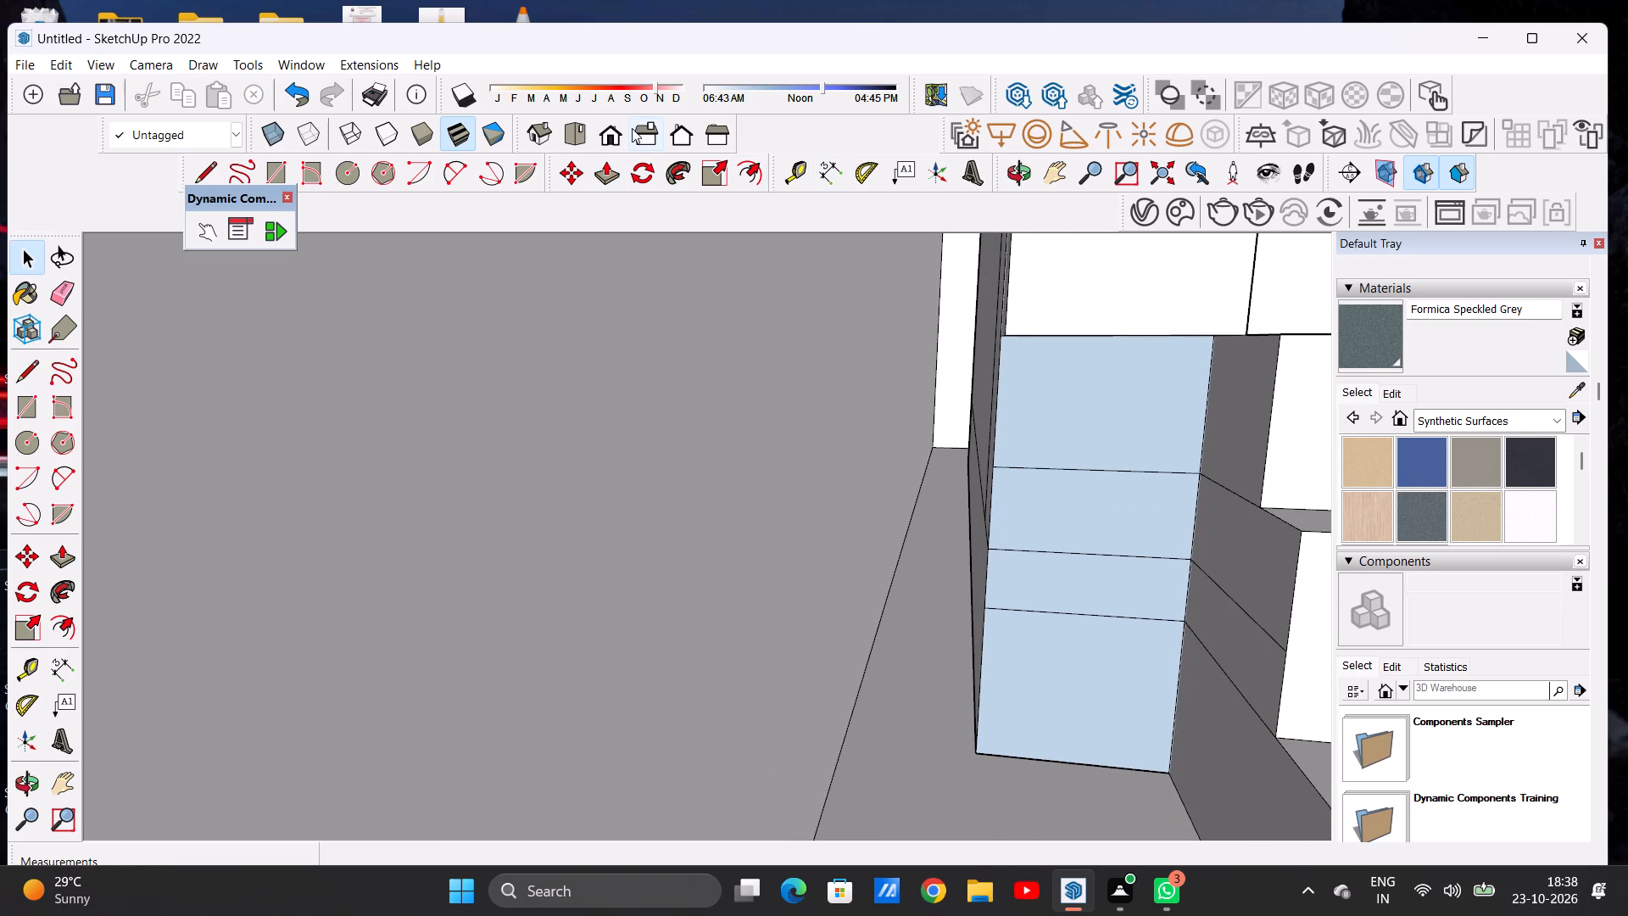
Examine the shortened end of the entrance steps and the opening beneath the pillar beside the door.
left_click(600, 148)
scroll(594, 596, "down", 11)
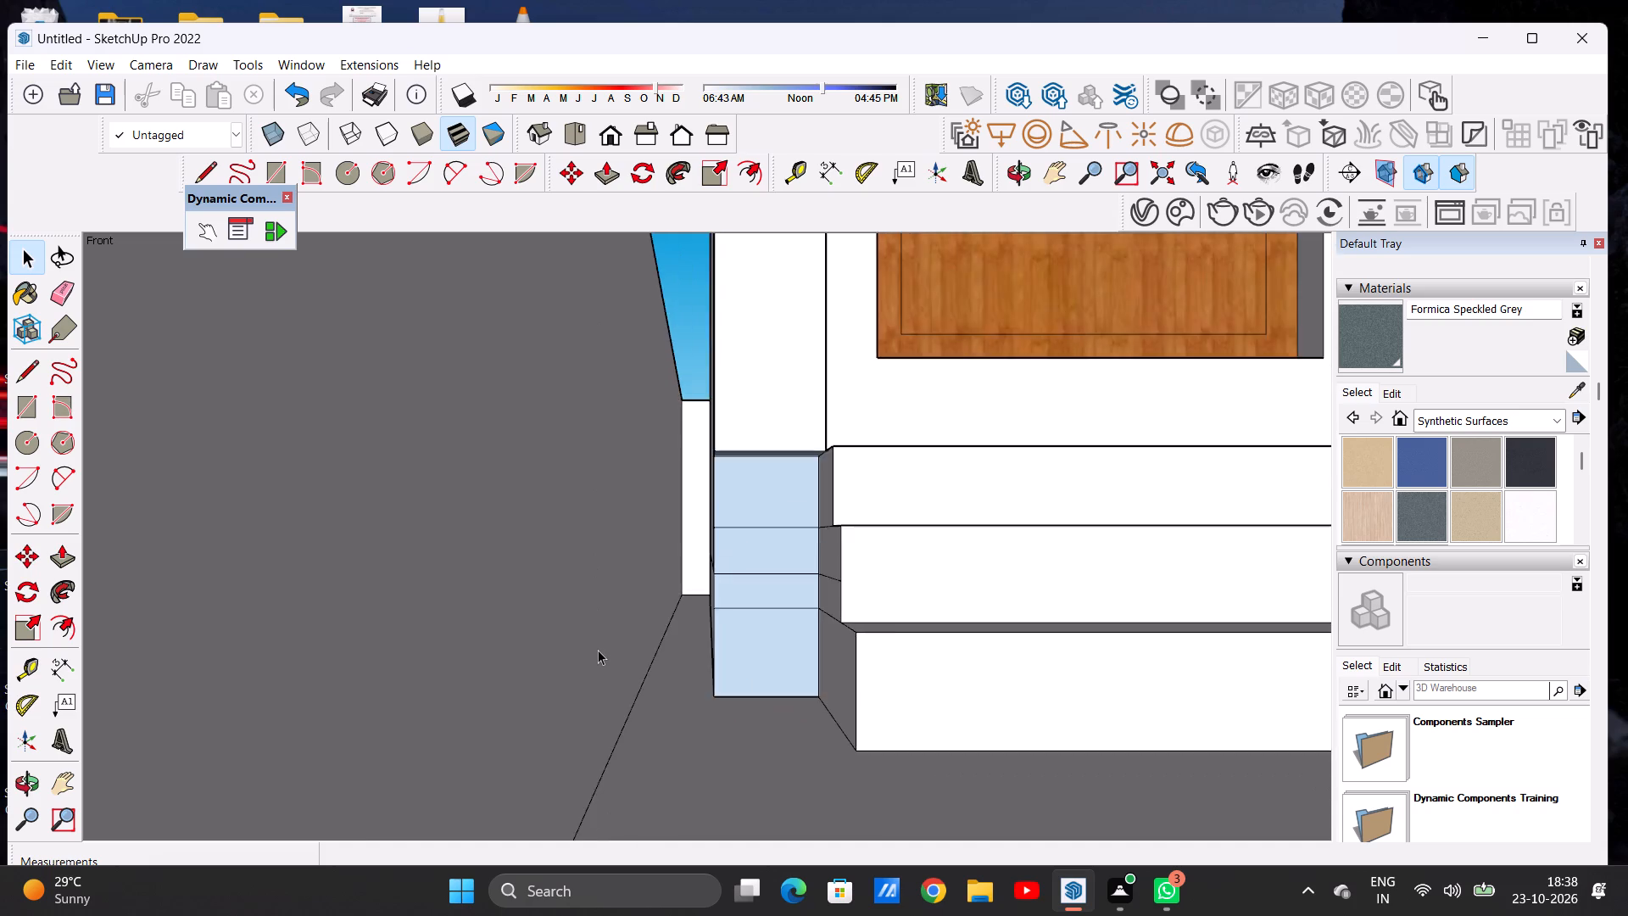
scroll(598, 650, "down", 13)
middle_click_drag(826, 634, 720, 746)
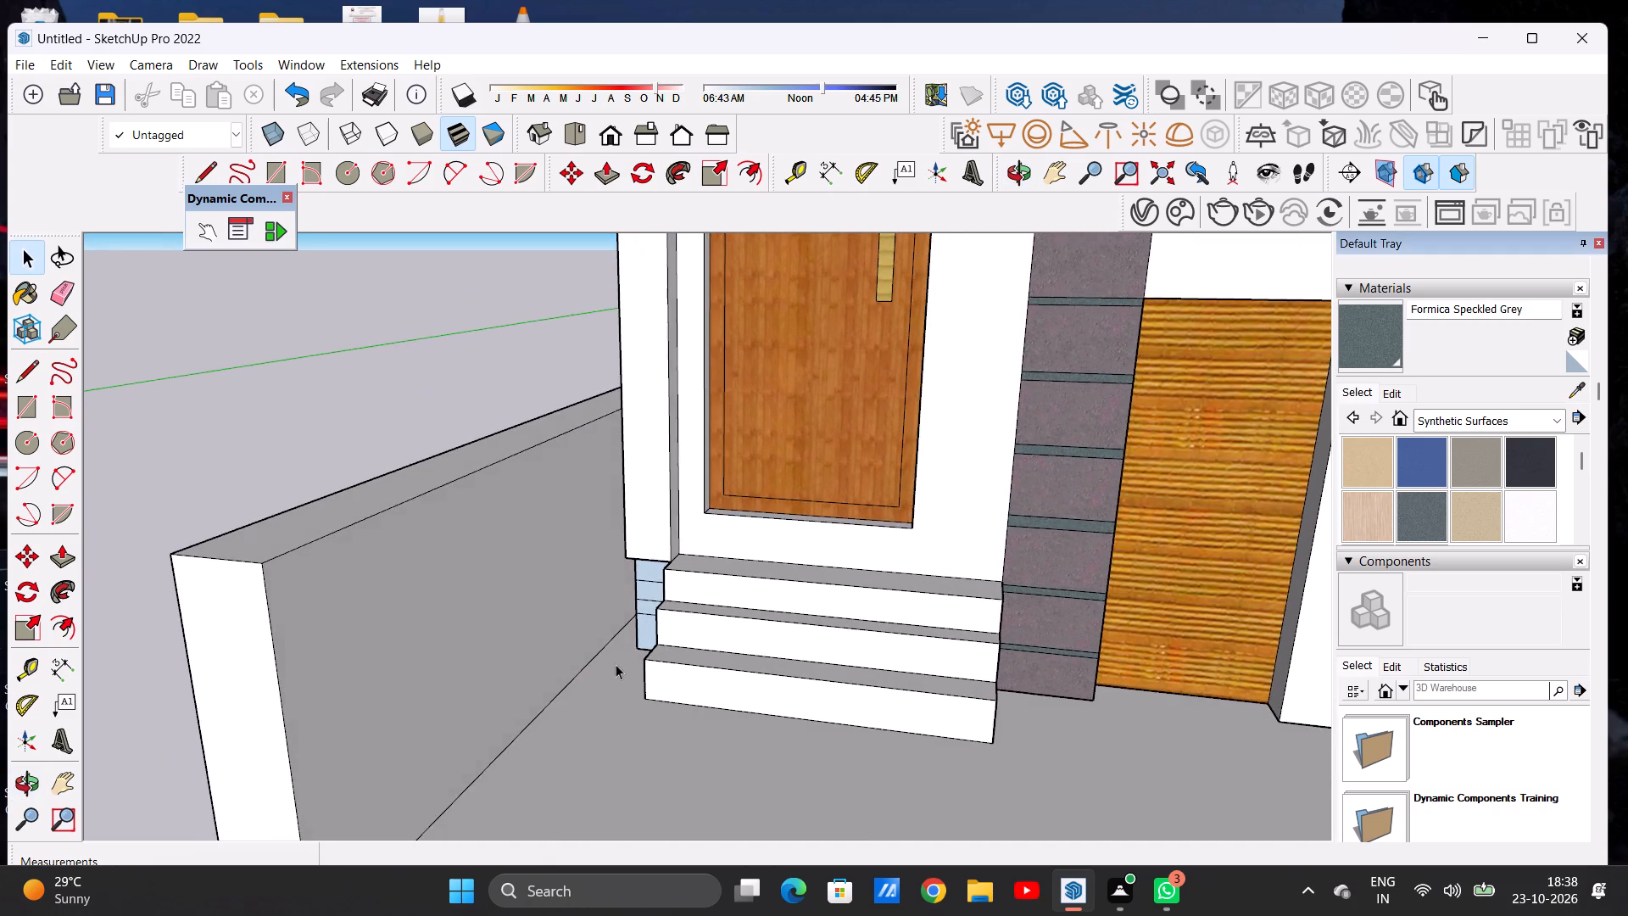
scroll(633, 556, "up", 4)
middle_click_drag(664, 623, 736, 550)
scroll(698, 587, "up", 5)
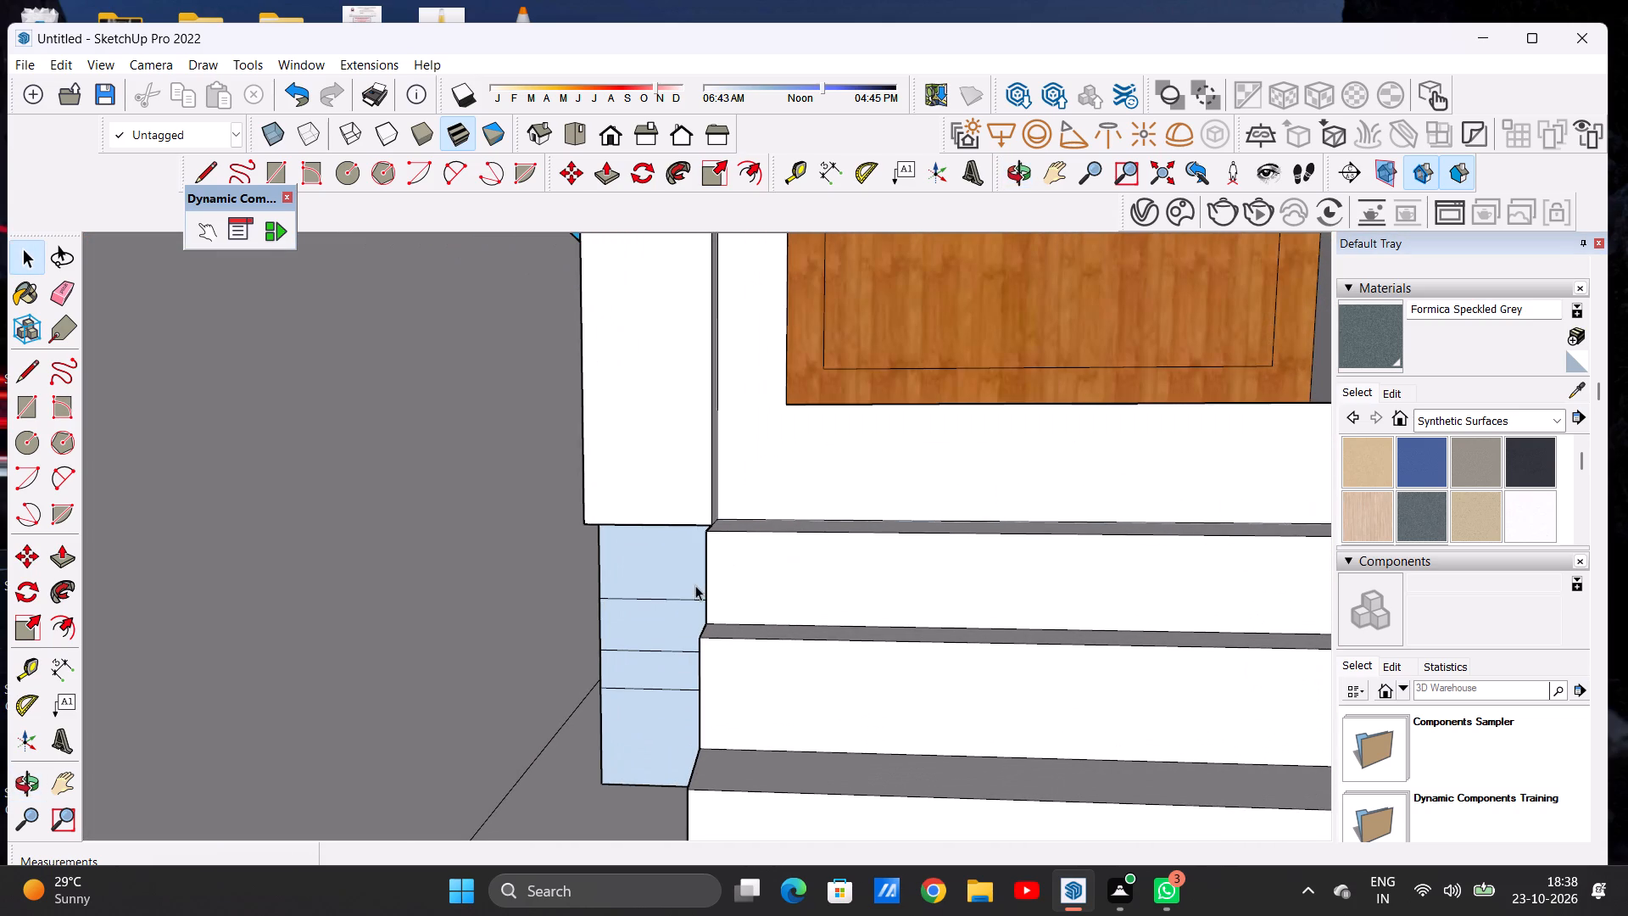
Extend the underside of the pillar beside the door down about 5 3/16", to the first dividing line behind it.
key("p")
middle_click_drag(677, 582, 672, 511)
scroll(671, 510, "up", 3)
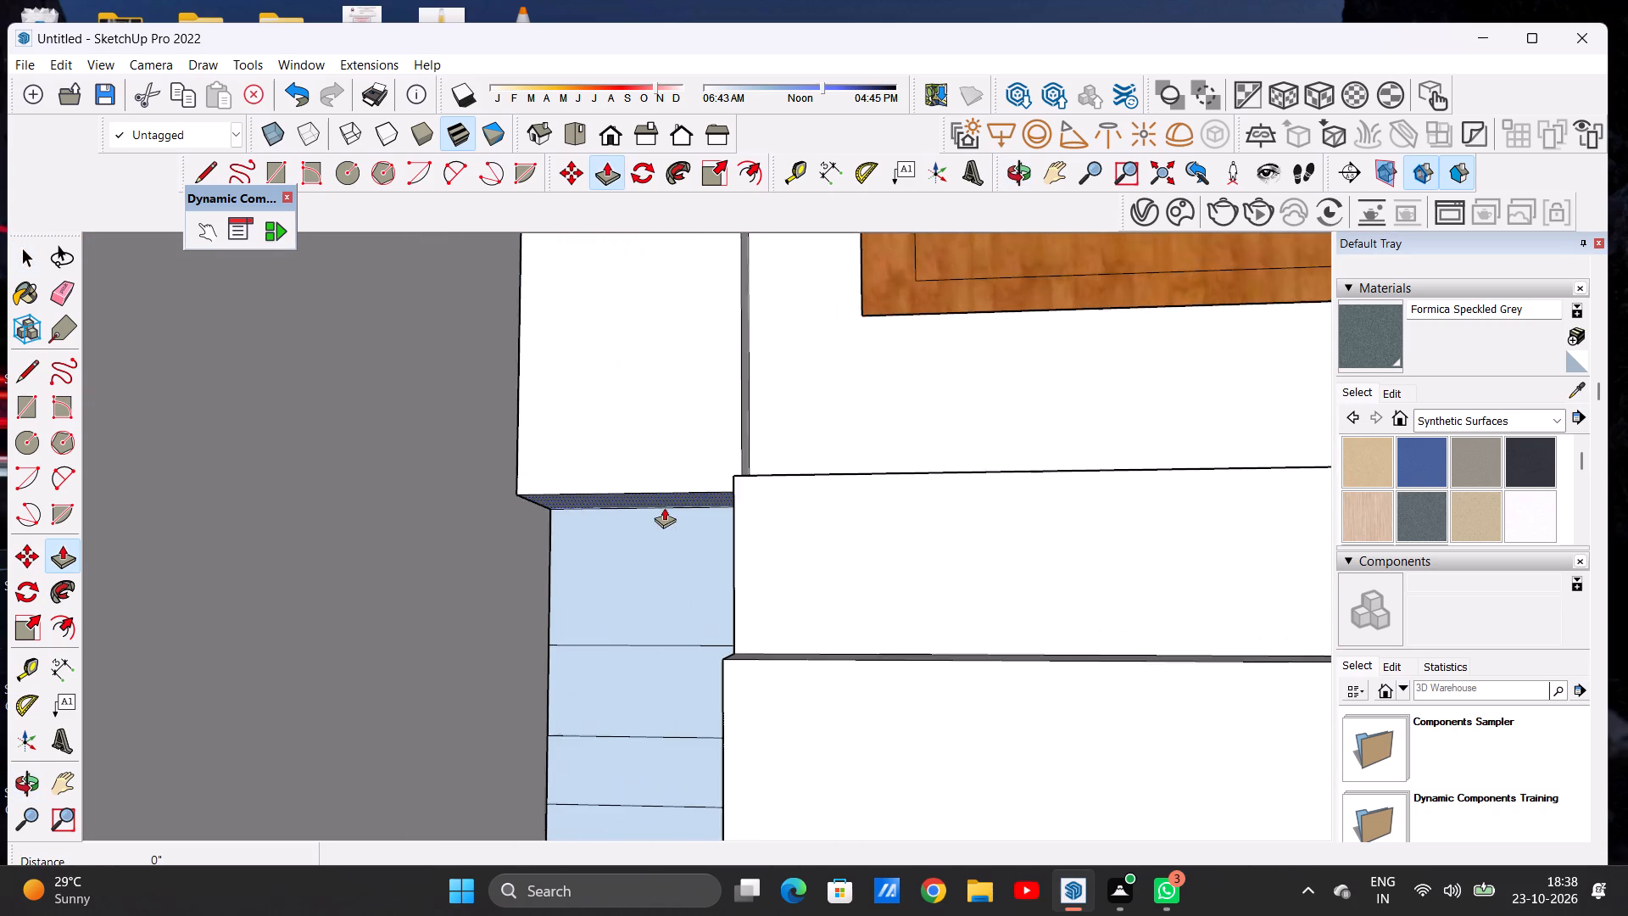
scroll(664, 507, "up", 5)
left_click(657, 490)
scroll(670, 623, "down", 9)
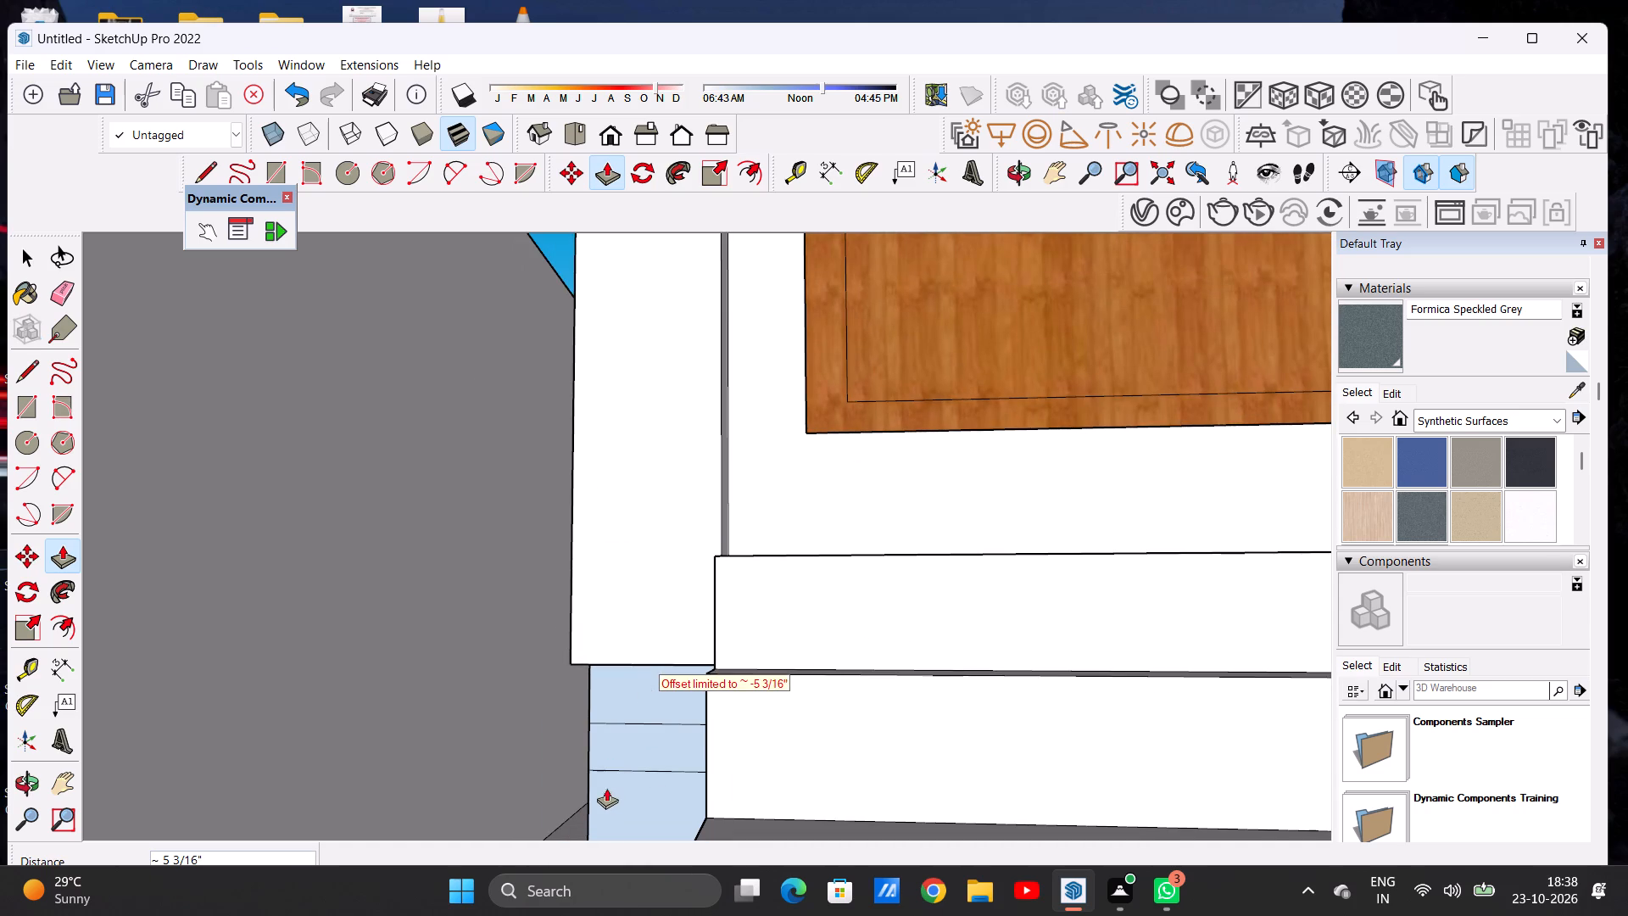
left_click(728, 668)
Extend the door pillar's underside down a further 3 3/8" or so, to the second dividing line.
scroll(624, 669, "up", 5)
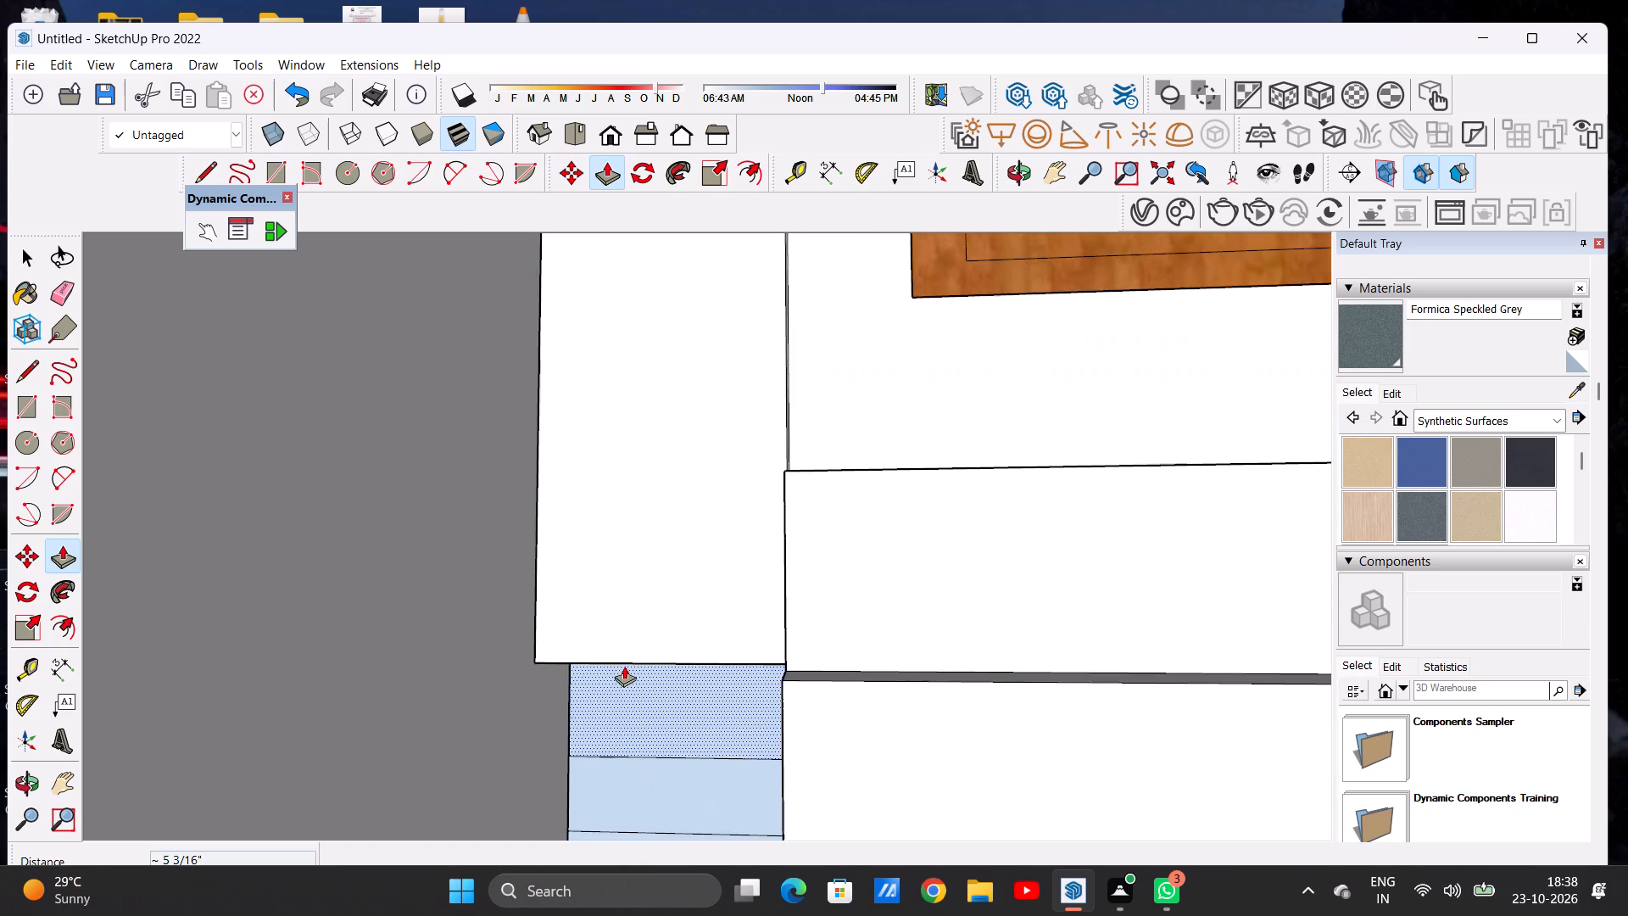
middle_click_drag(644, 701, 655, 623)
scroll(666, 667, "up", 5)
left_click(691, 636)
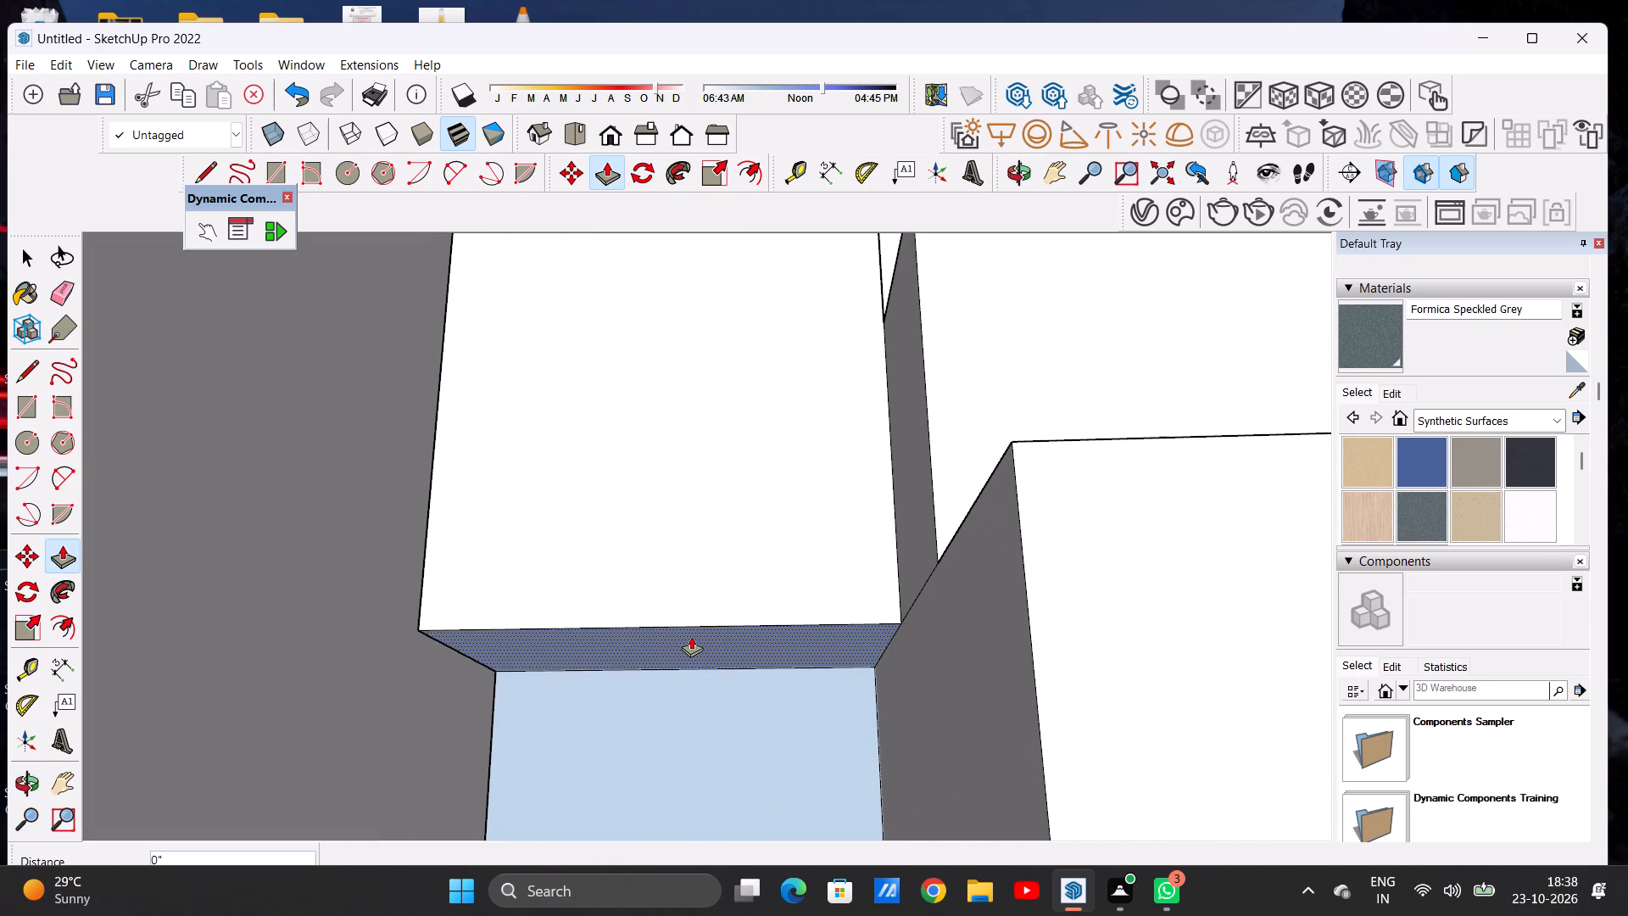
scroll(763, 744, "down", 12)
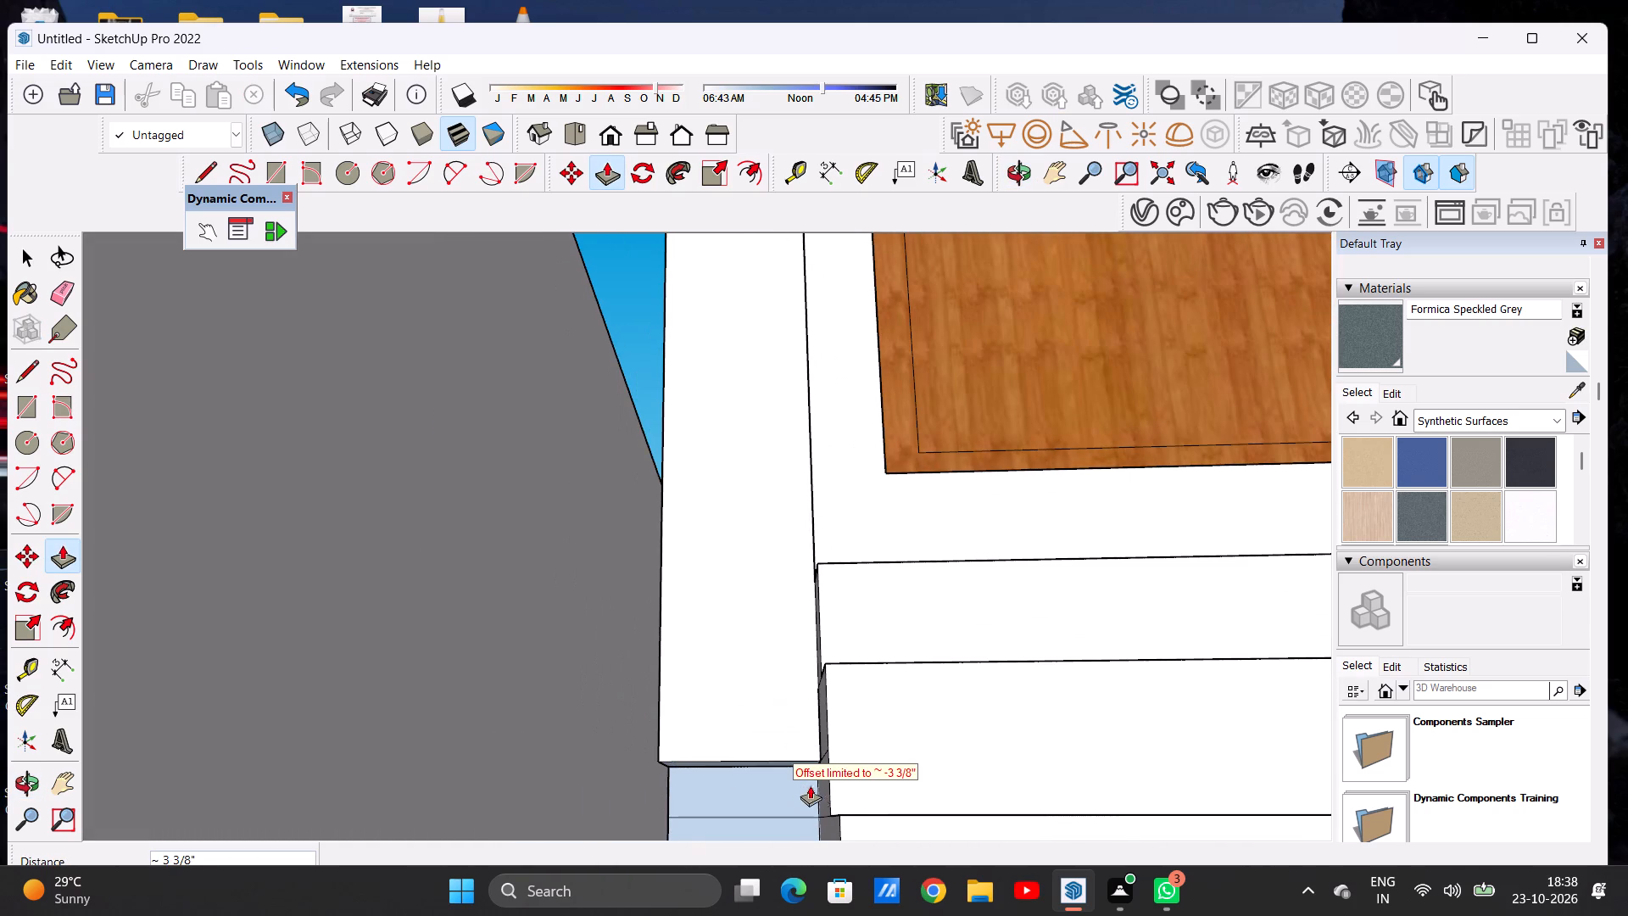
left_click(832, 761)
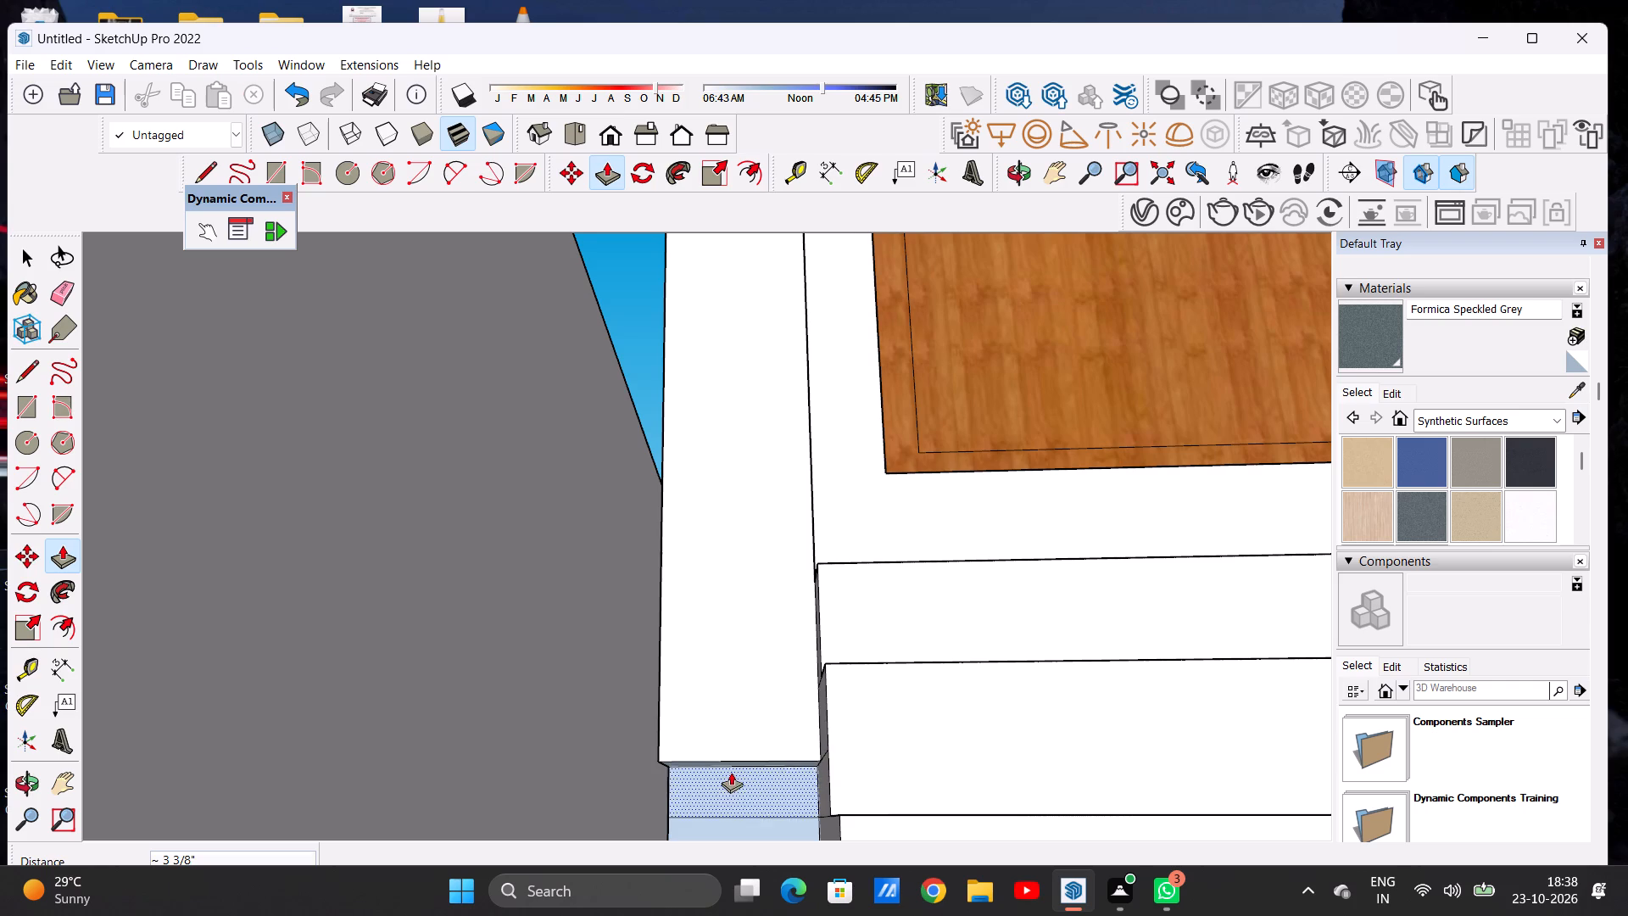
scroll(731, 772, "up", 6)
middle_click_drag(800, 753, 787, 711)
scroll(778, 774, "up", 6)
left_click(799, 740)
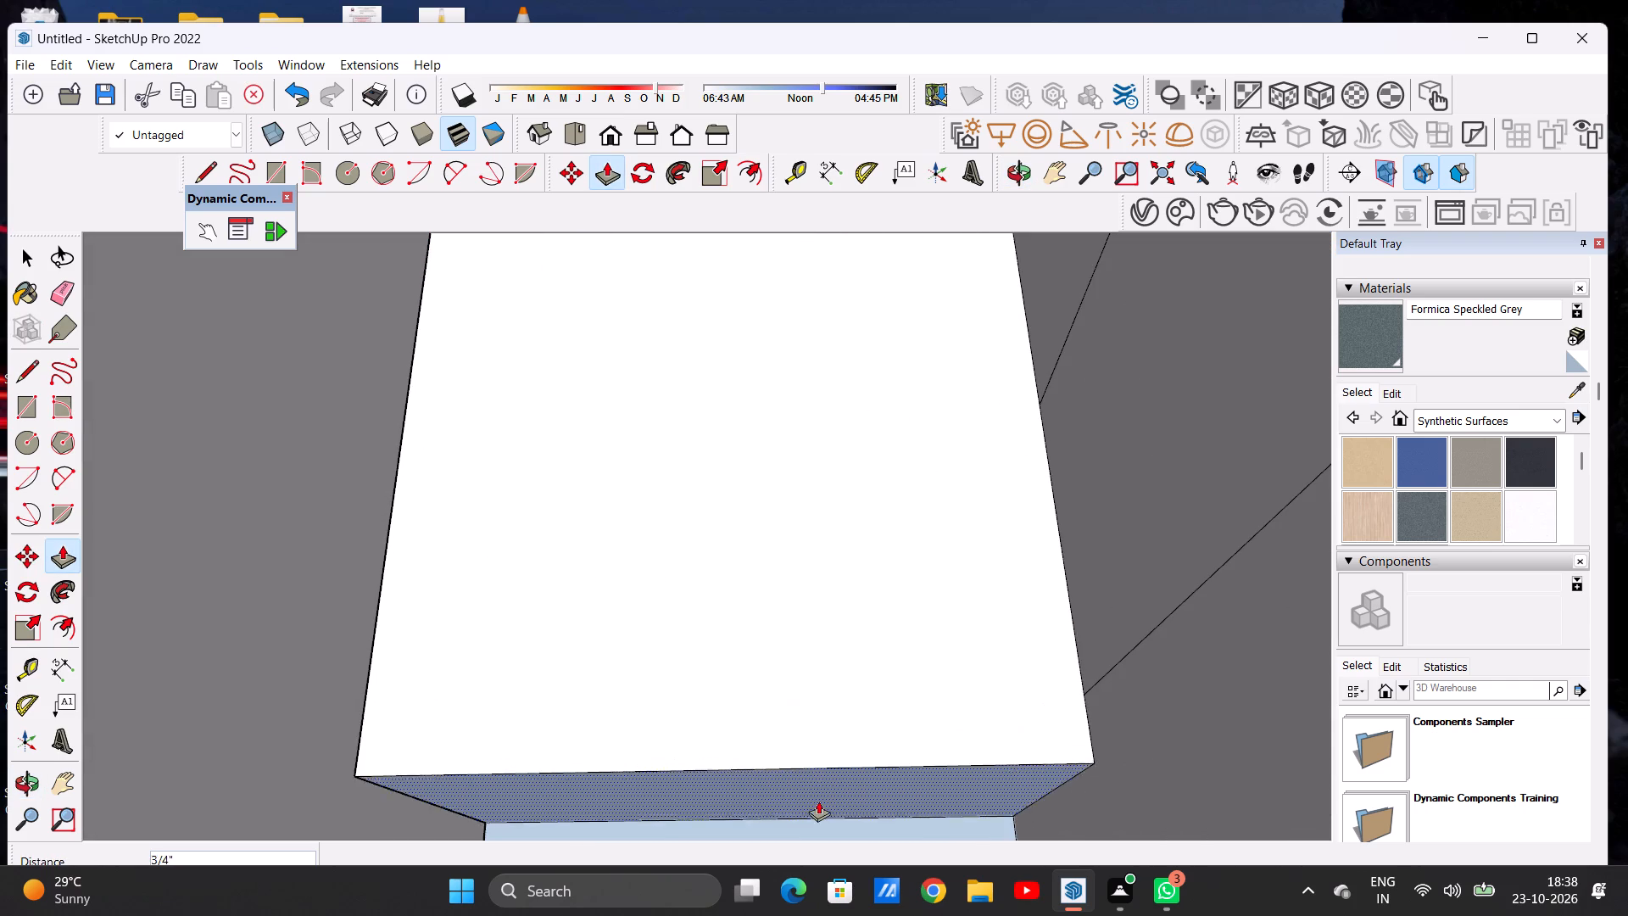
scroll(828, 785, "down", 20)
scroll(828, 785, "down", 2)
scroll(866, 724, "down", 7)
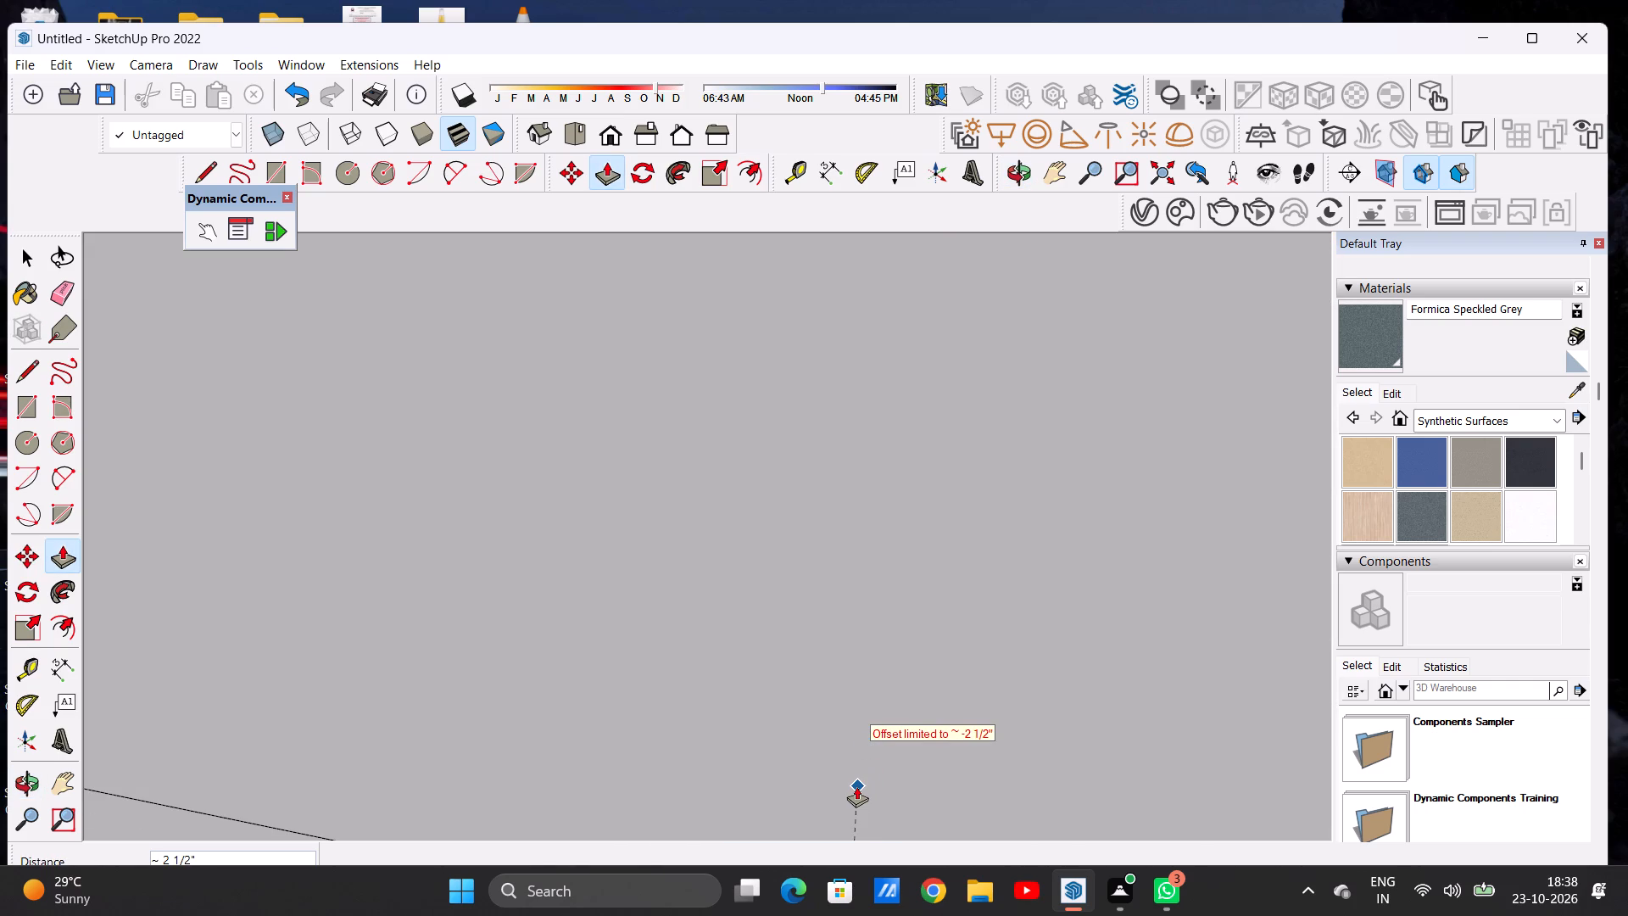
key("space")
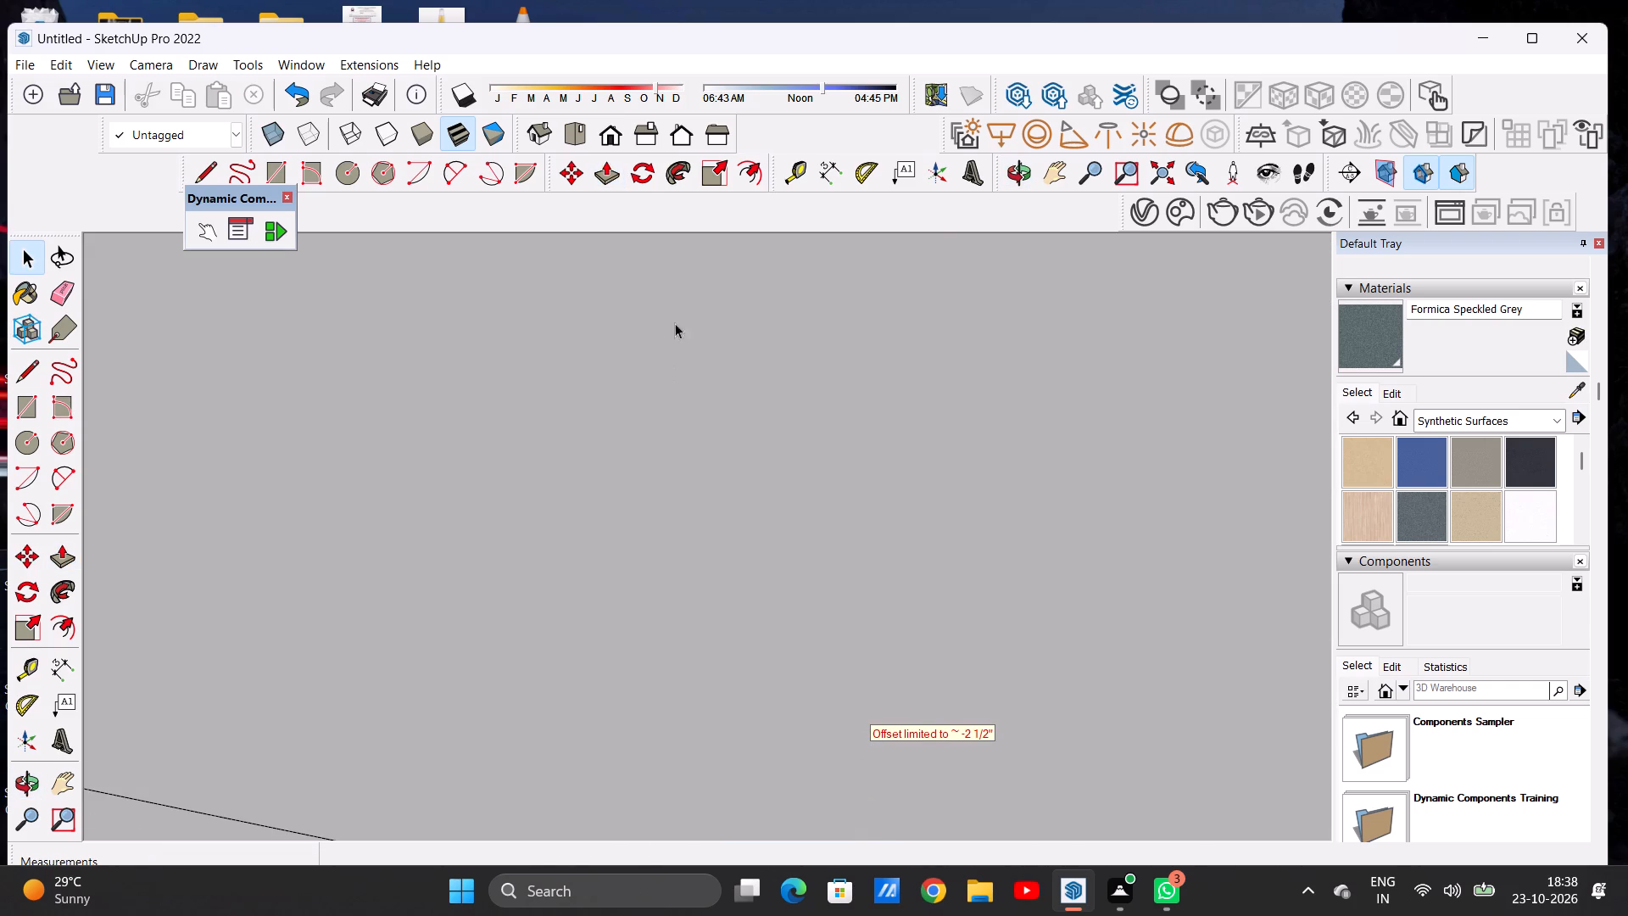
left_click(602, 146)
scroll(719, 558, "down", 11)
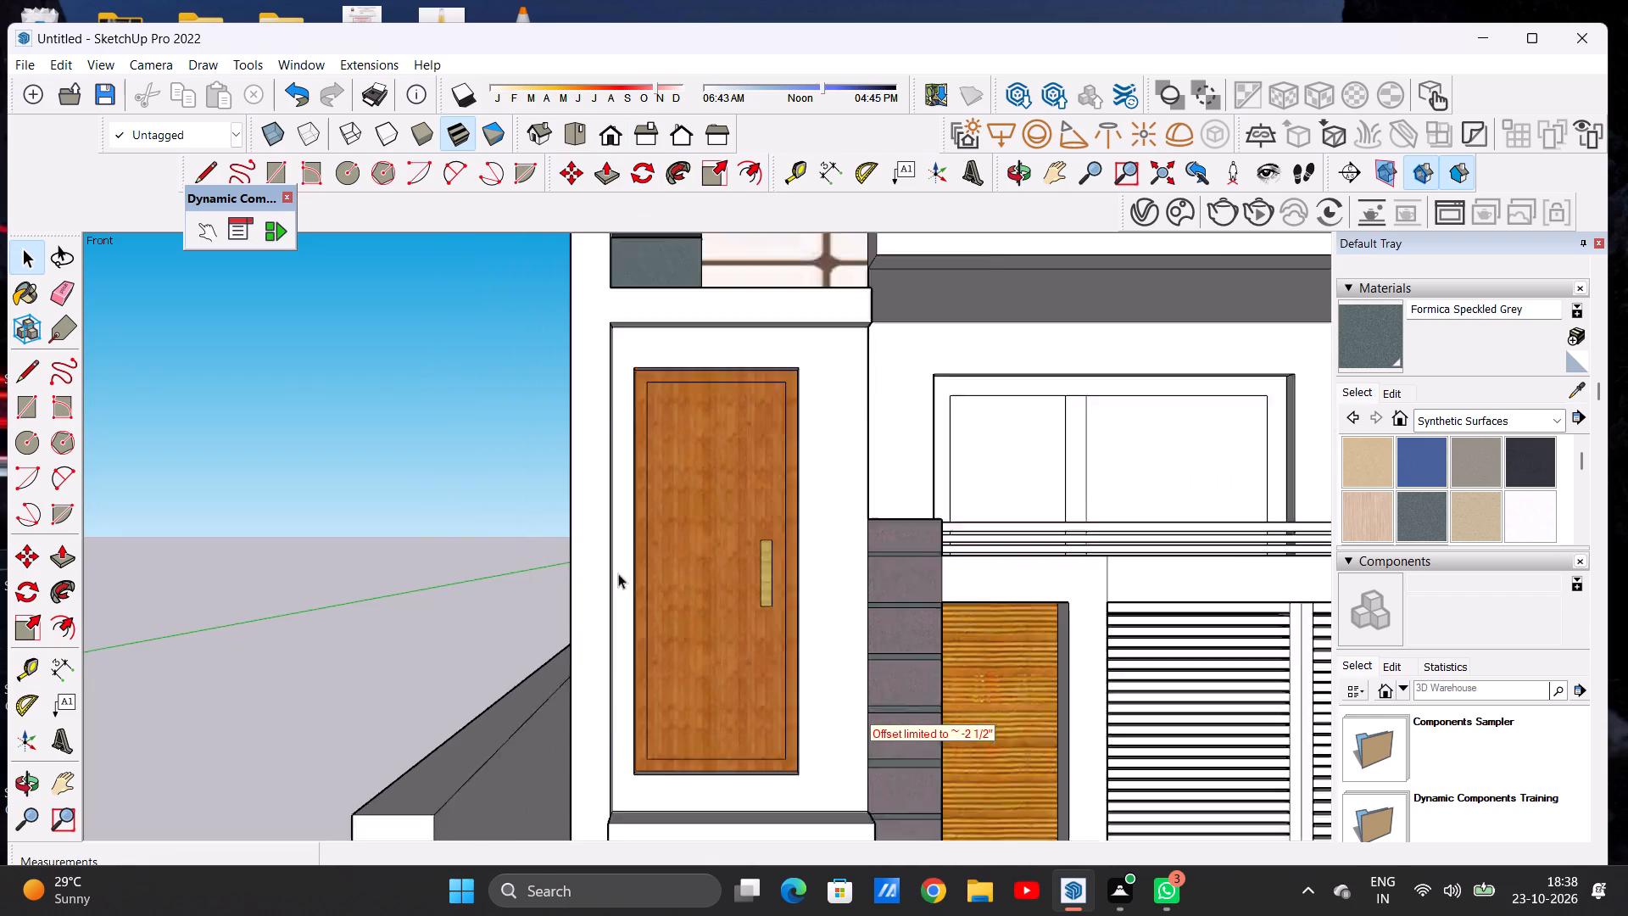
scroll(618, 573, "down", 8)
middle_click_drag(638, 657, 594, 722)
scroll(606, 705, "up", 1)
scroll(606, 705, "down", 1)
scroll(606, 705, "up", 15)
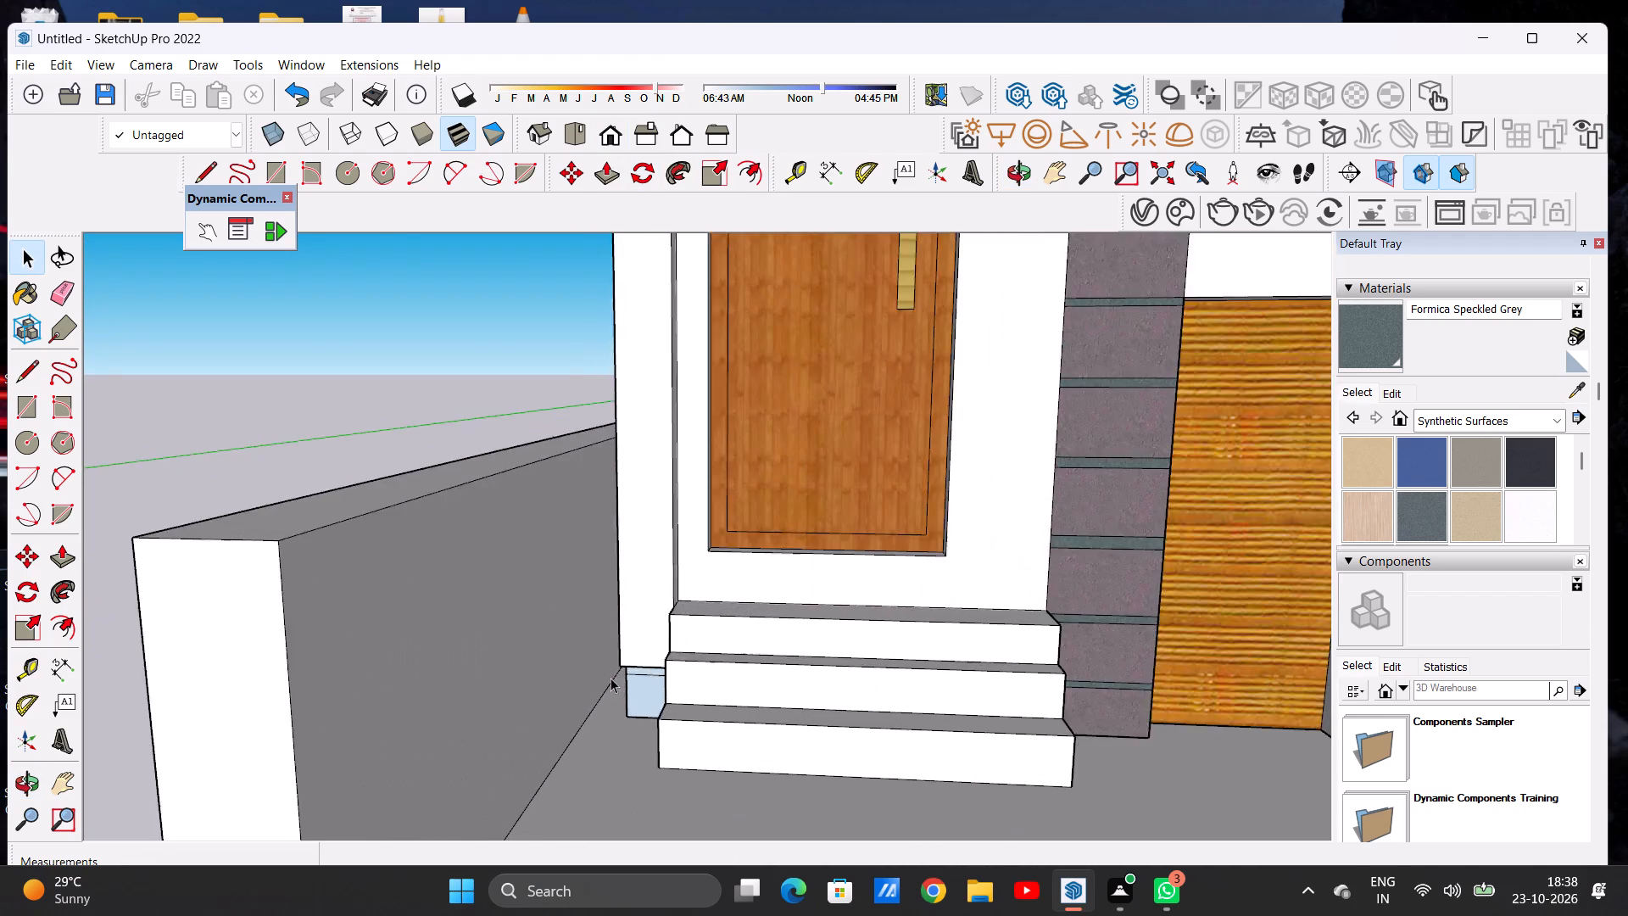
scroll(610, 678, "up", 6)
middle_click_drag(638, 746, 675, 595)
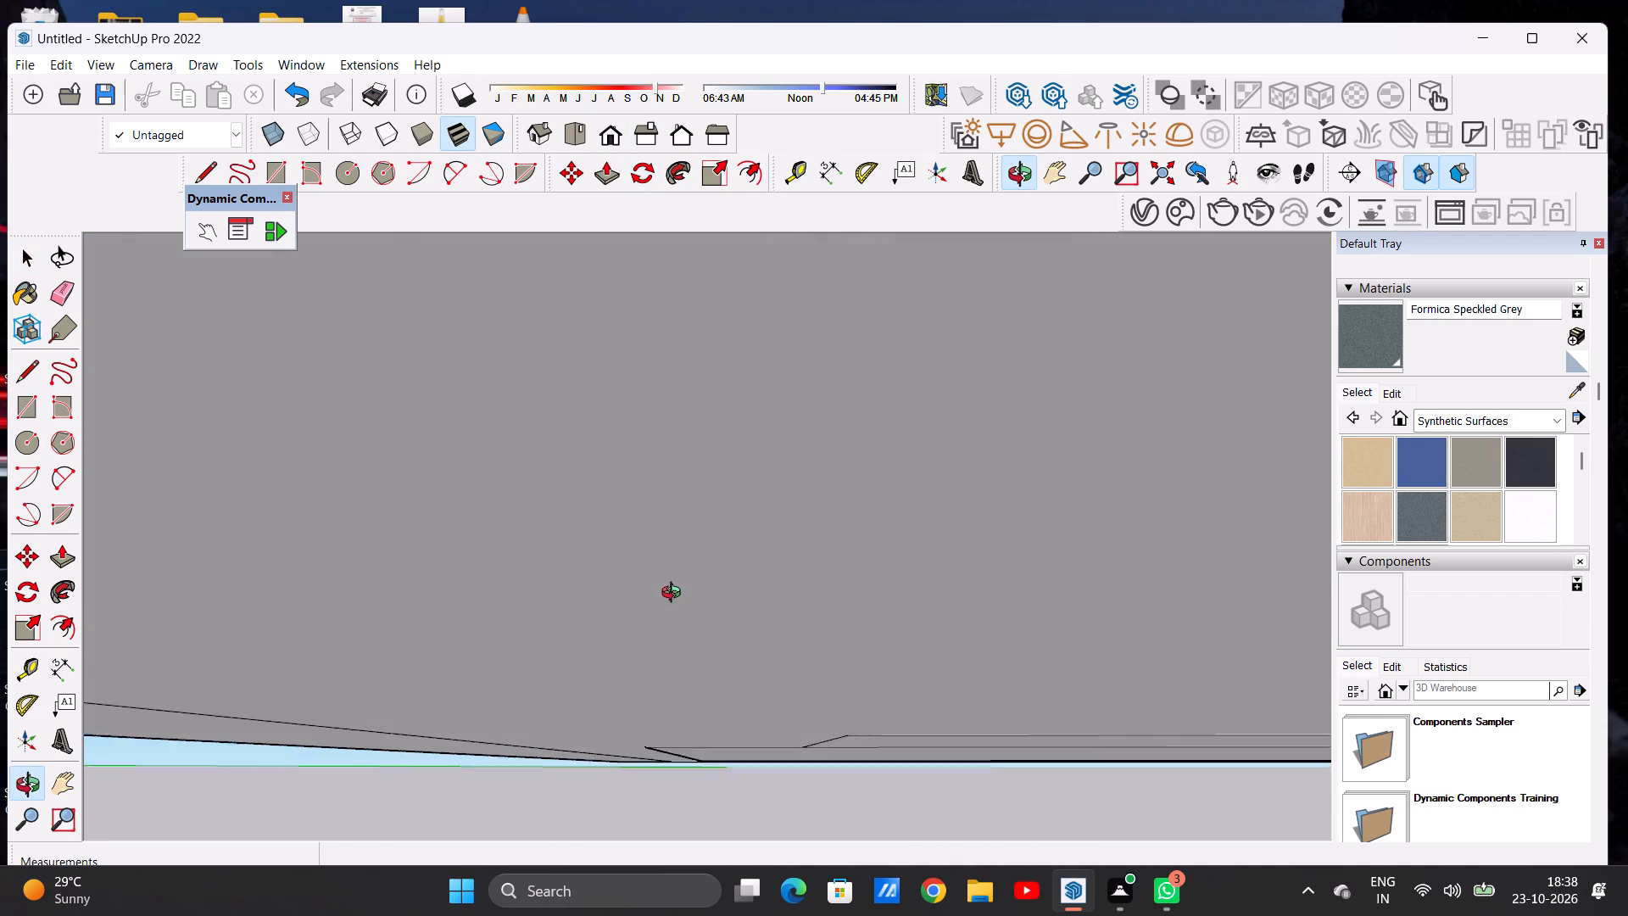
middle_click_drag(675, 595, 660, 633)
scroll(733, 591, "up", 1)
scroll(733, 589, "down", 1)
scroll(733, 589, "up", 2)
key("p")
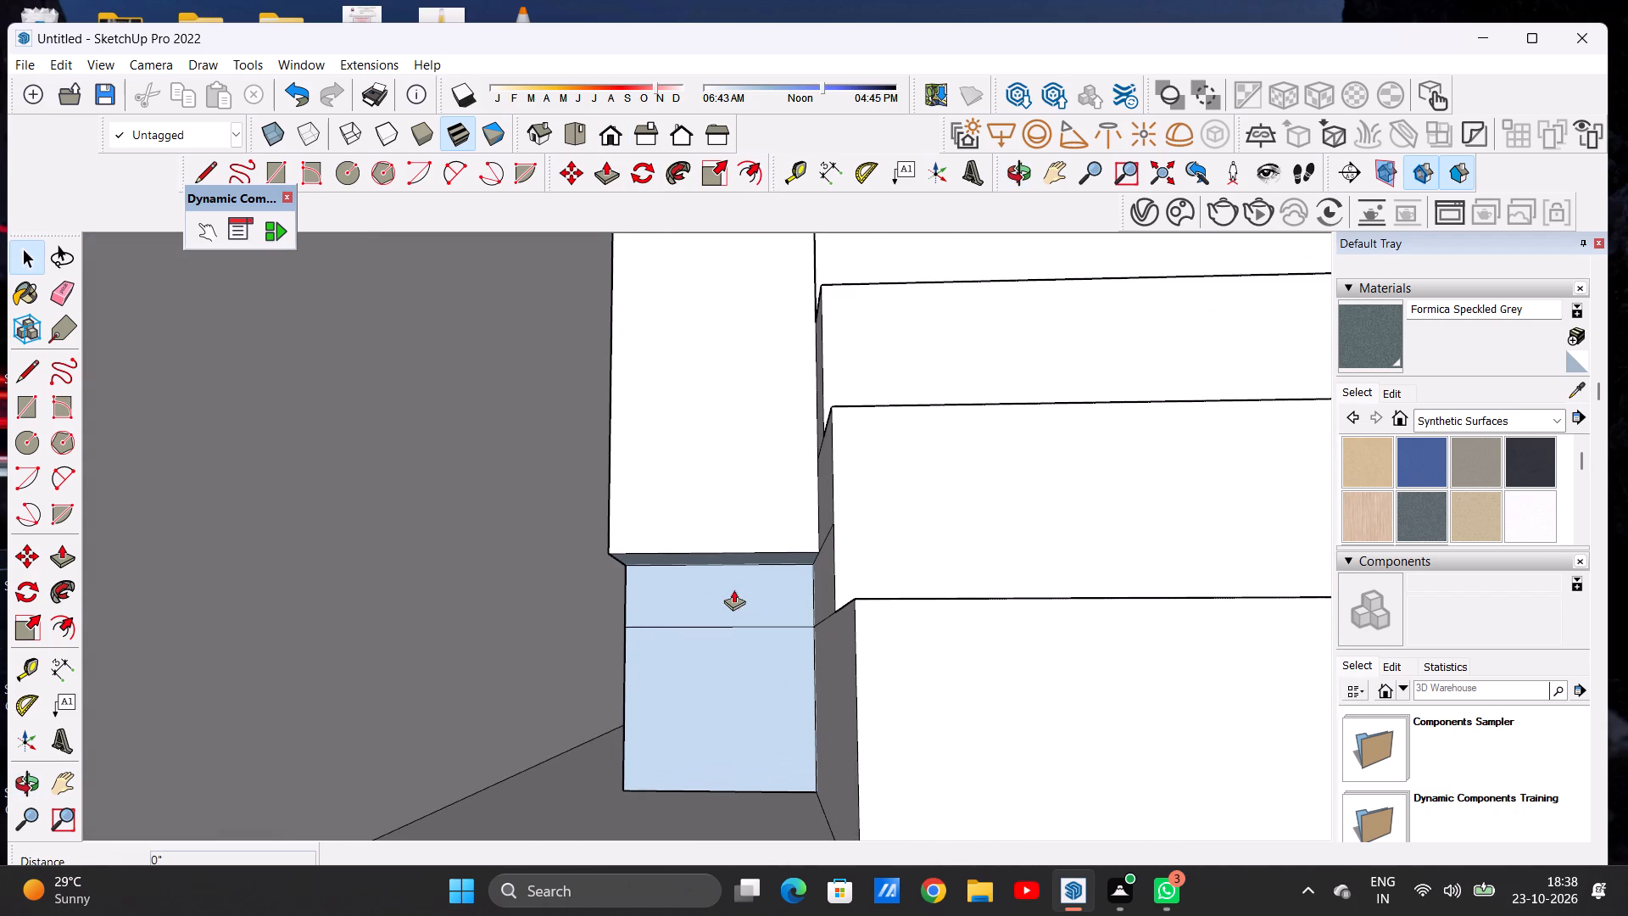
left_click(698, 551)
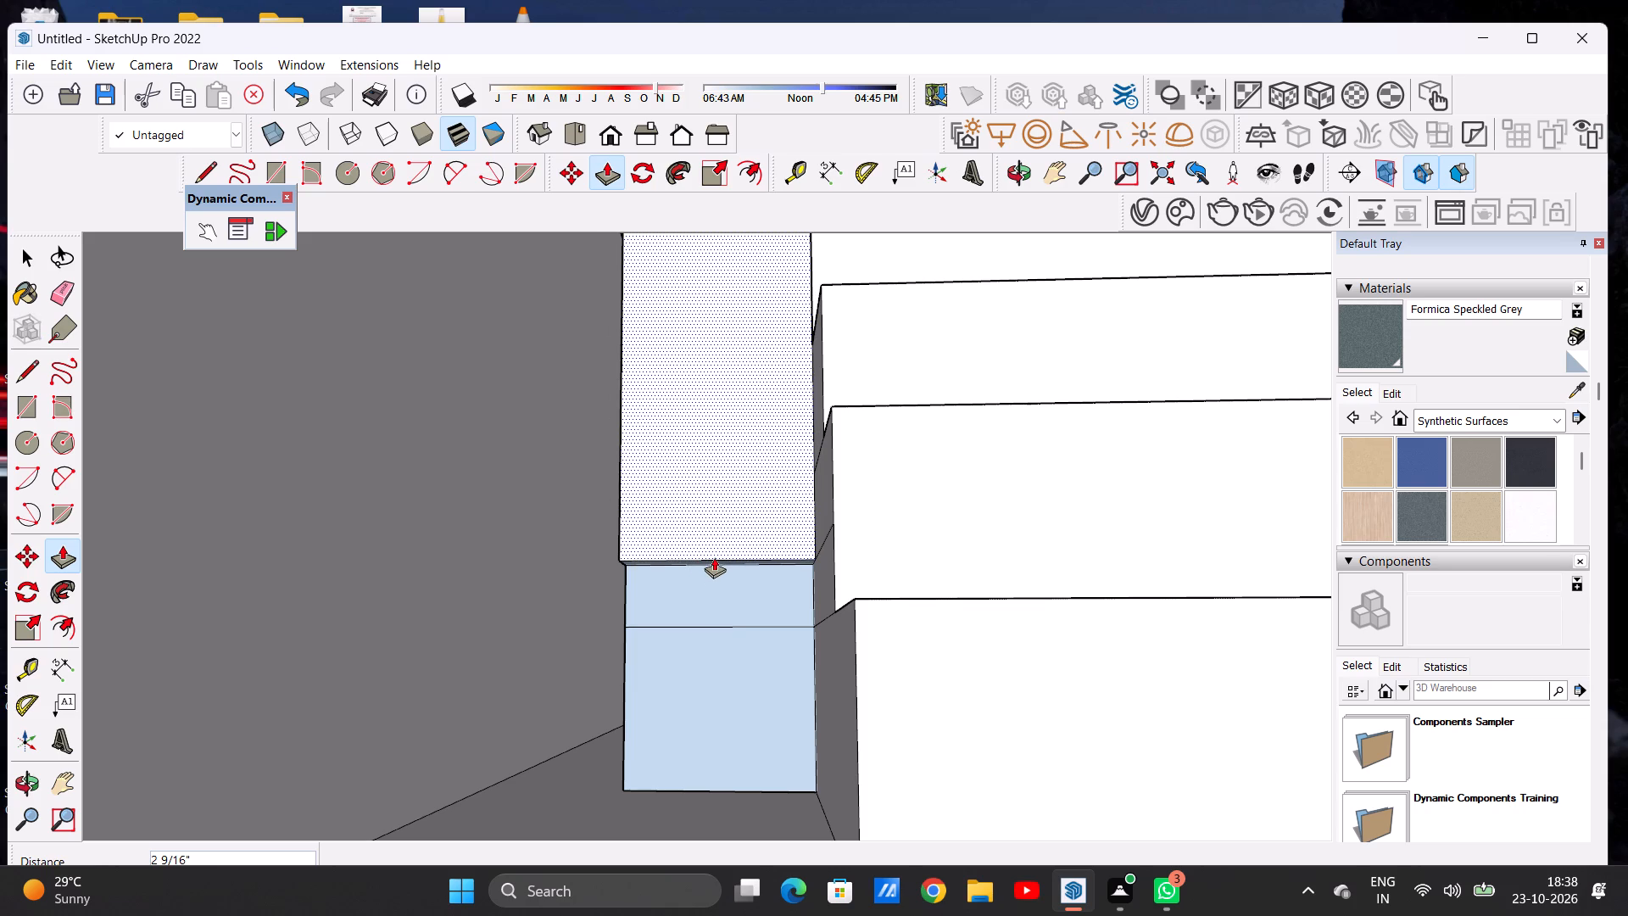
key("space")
Extend the door pillar's underside down about 2 1/2" more, to the last dividing line above the ground.
type("P")
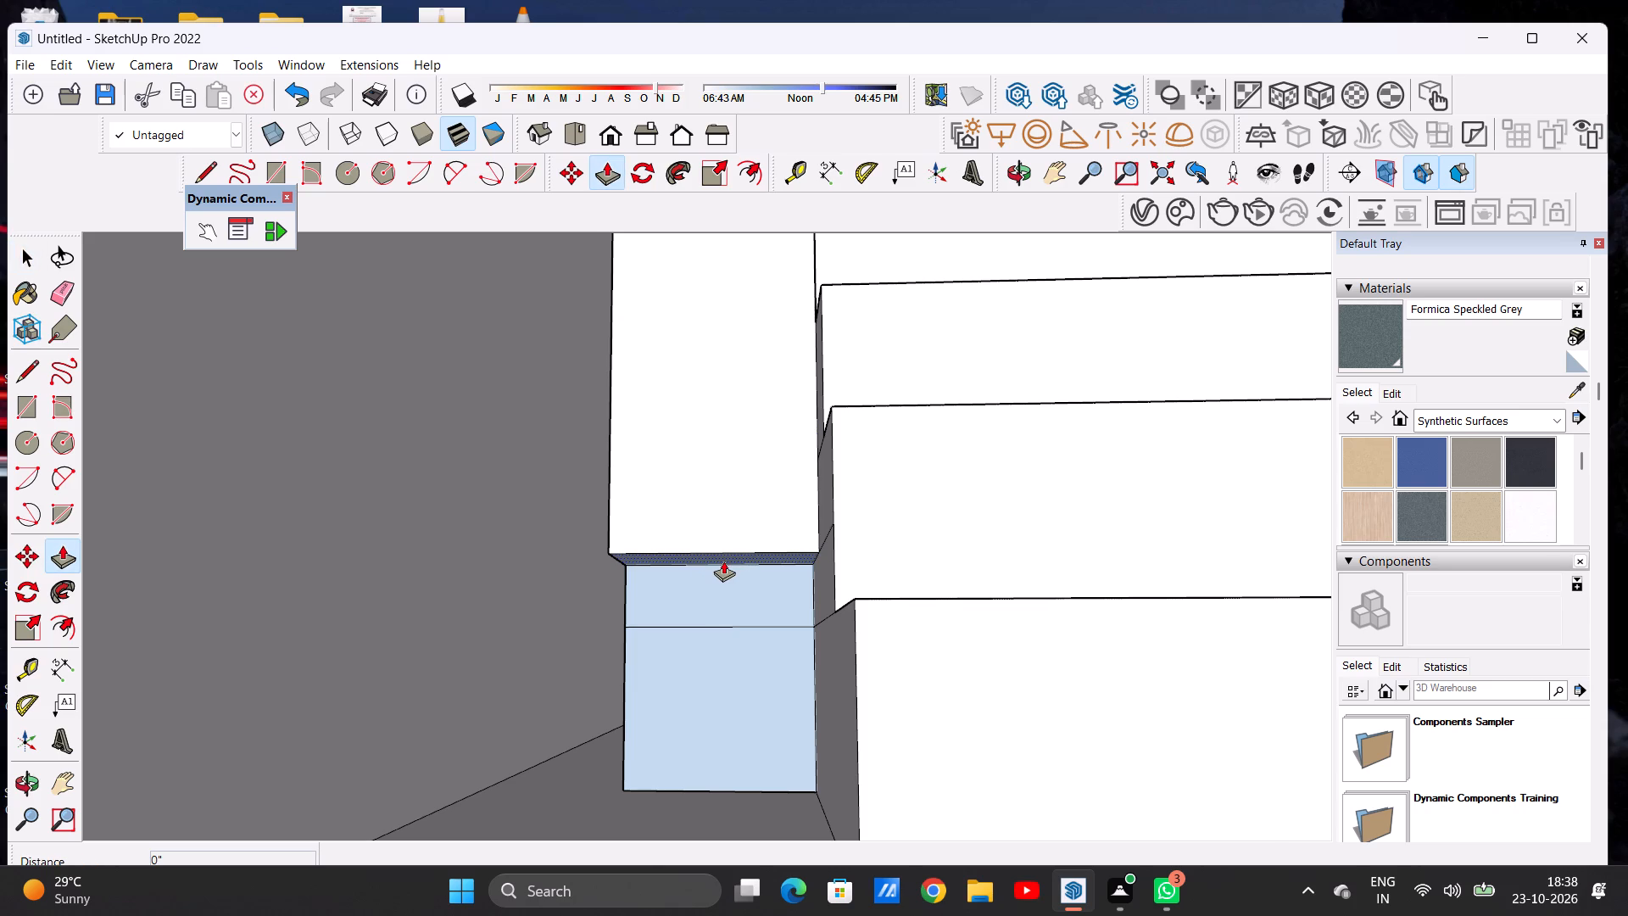
left_click(723, 561)
left_click(821, 629)
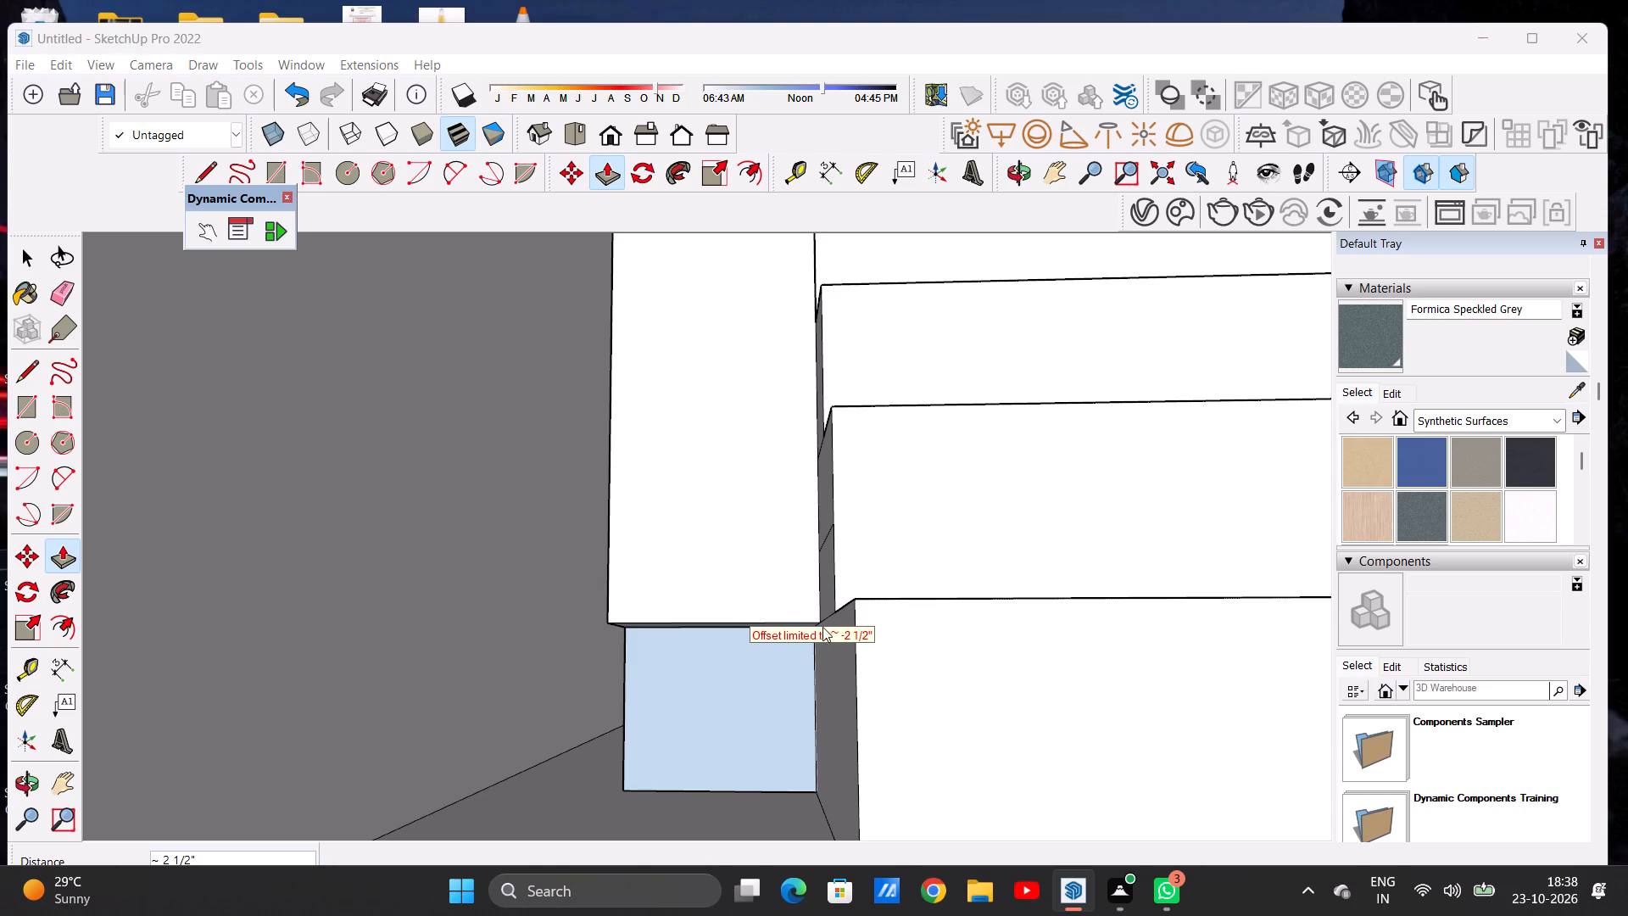
left_click(833, 617)
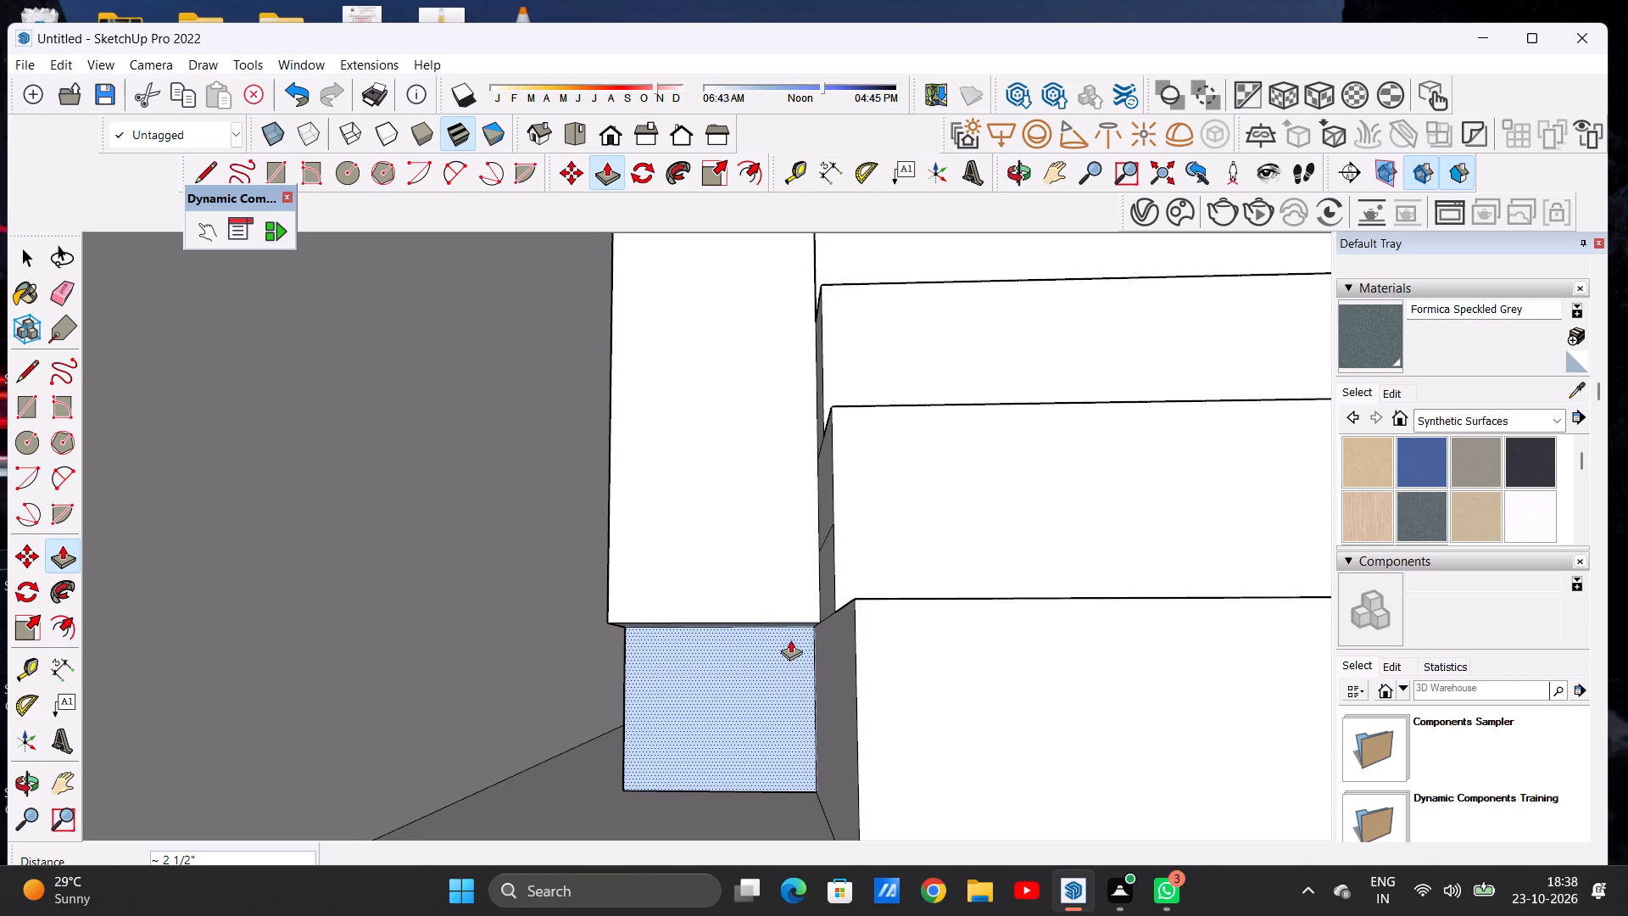
Extend the door pillar's underside down about 6 1/2" to ground level, closing the remaining opening beside the bottom step.
scroll(790, 640, "up", 4)
middle_click_drag(789, 640, 778, 622)
middle_click(778, 622)
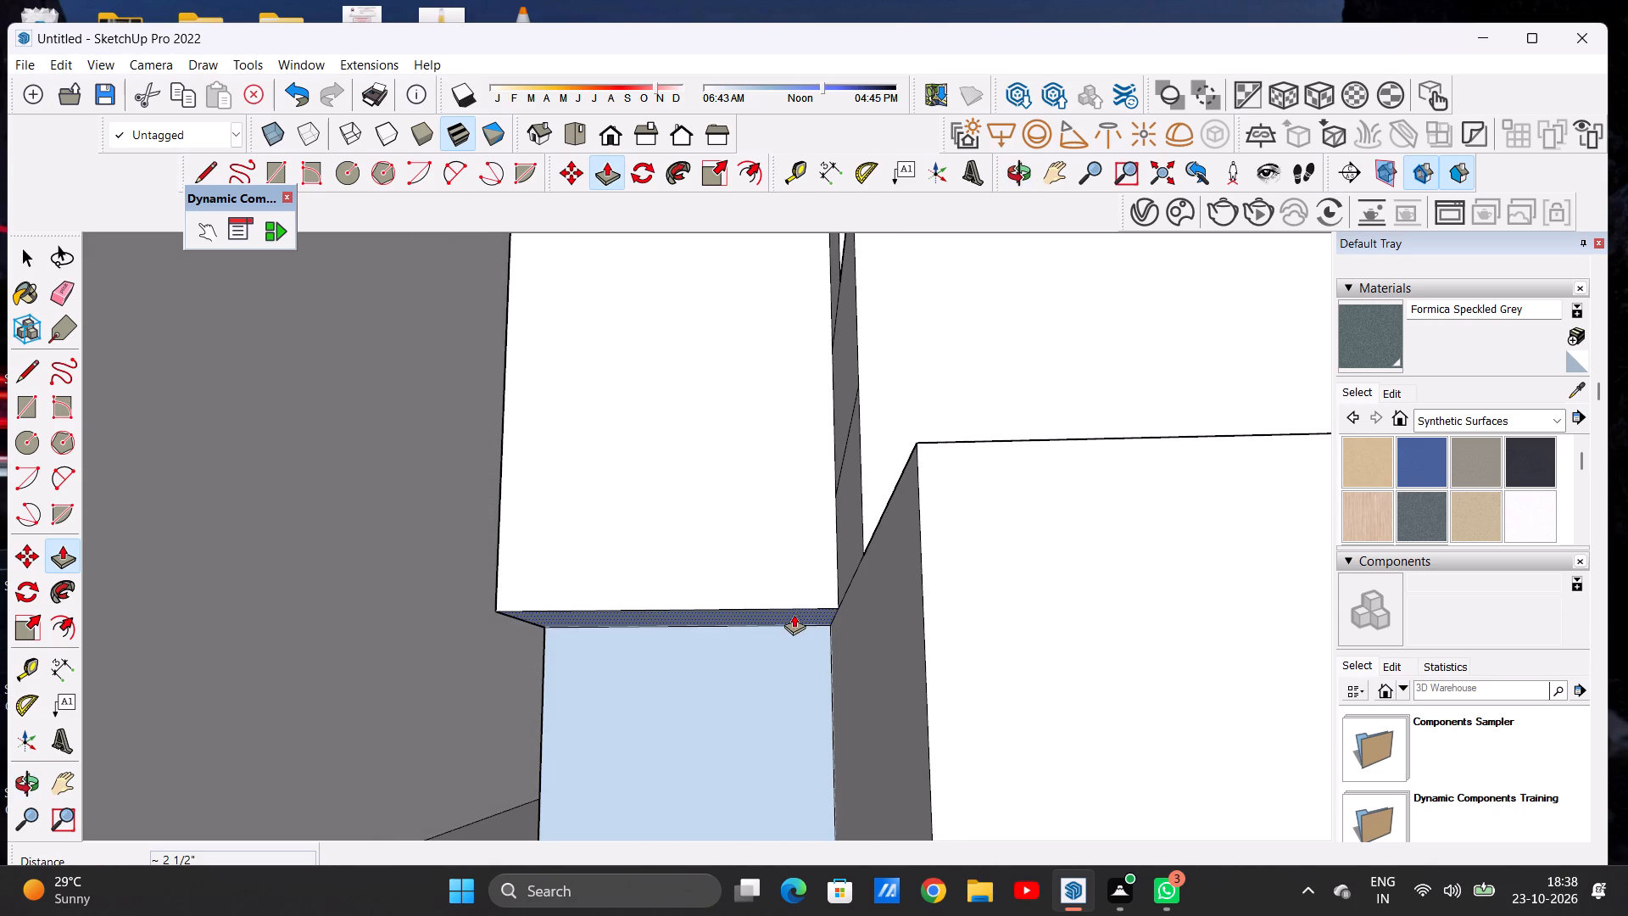
left_click(795, 614)
scroll(830, 683, "down", 5)
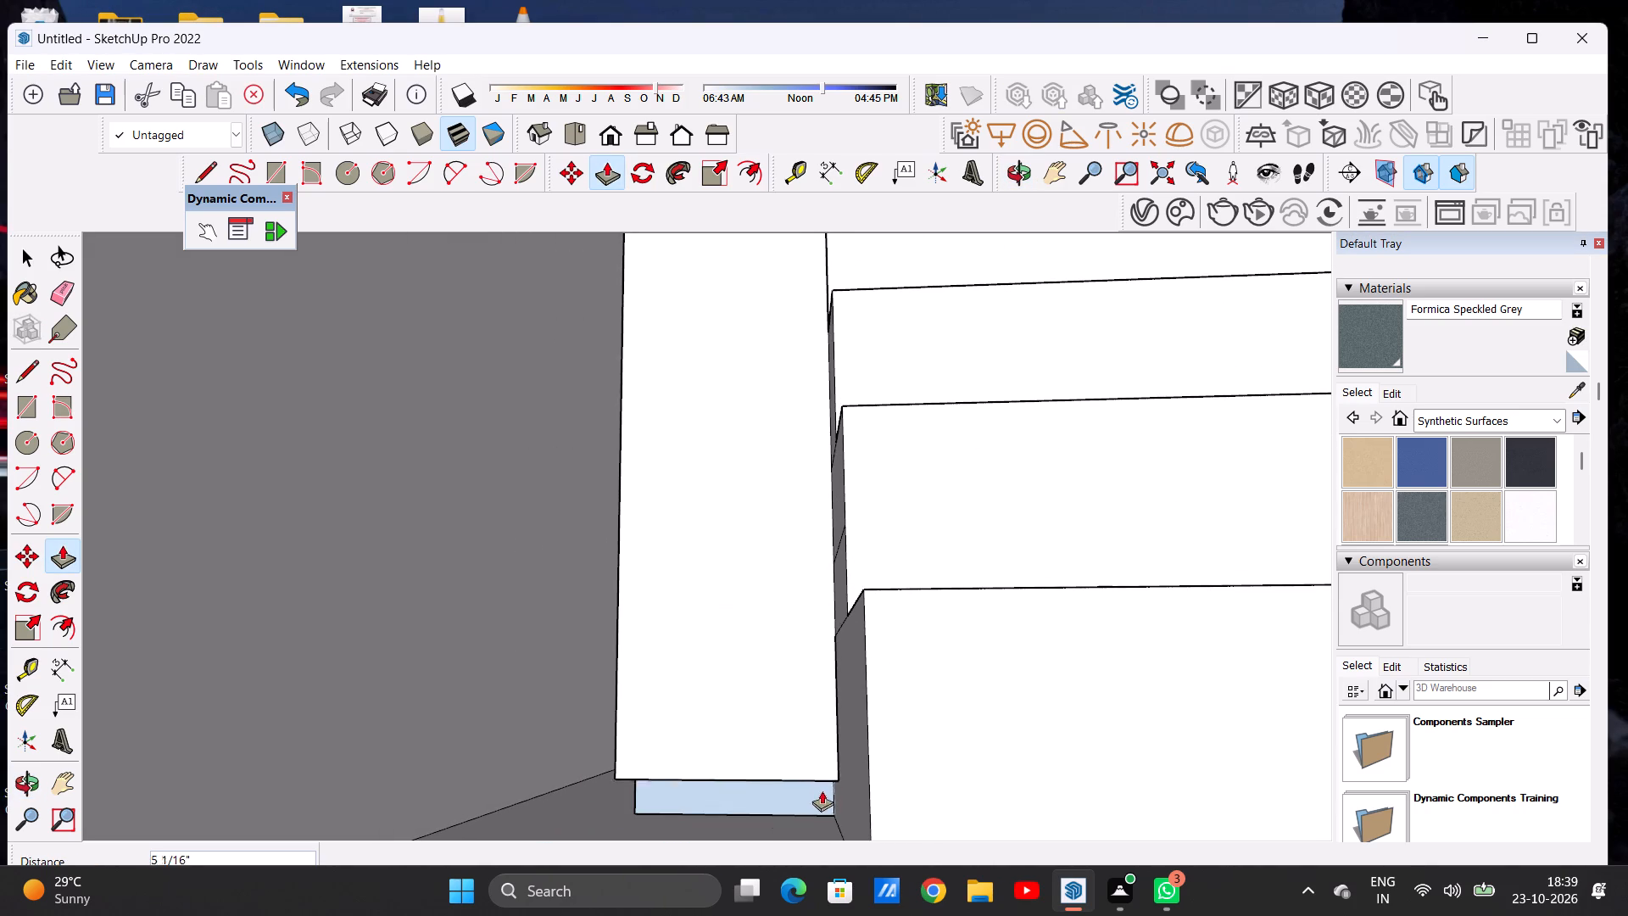
scroll(828, 777, "down", 2)
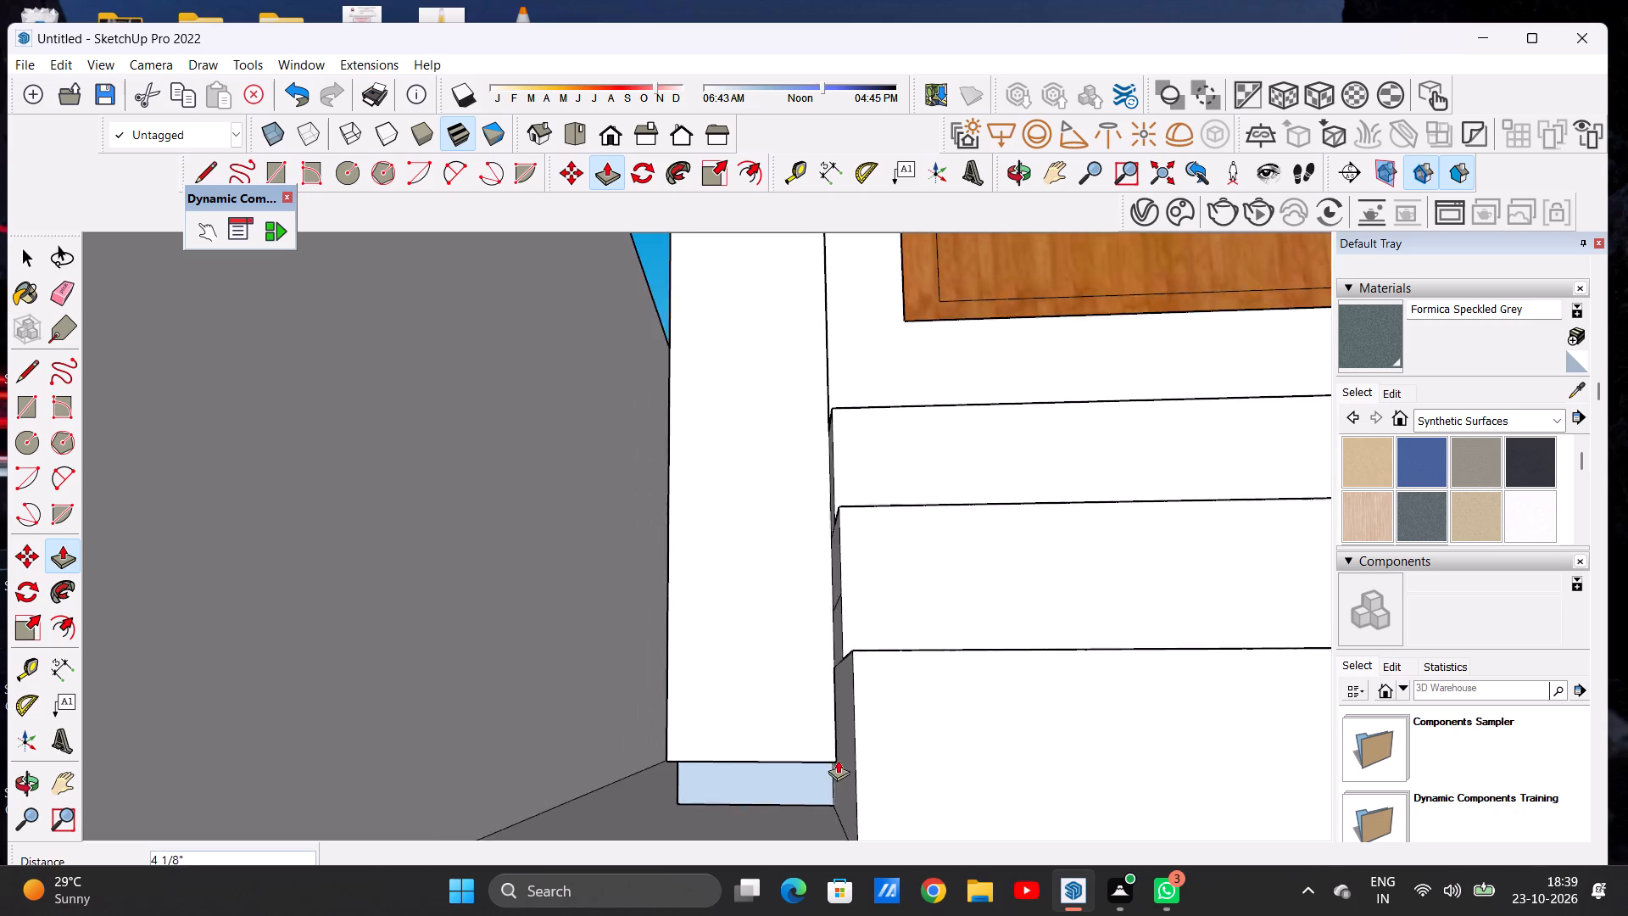
scroll(838, 760, "down", 5)
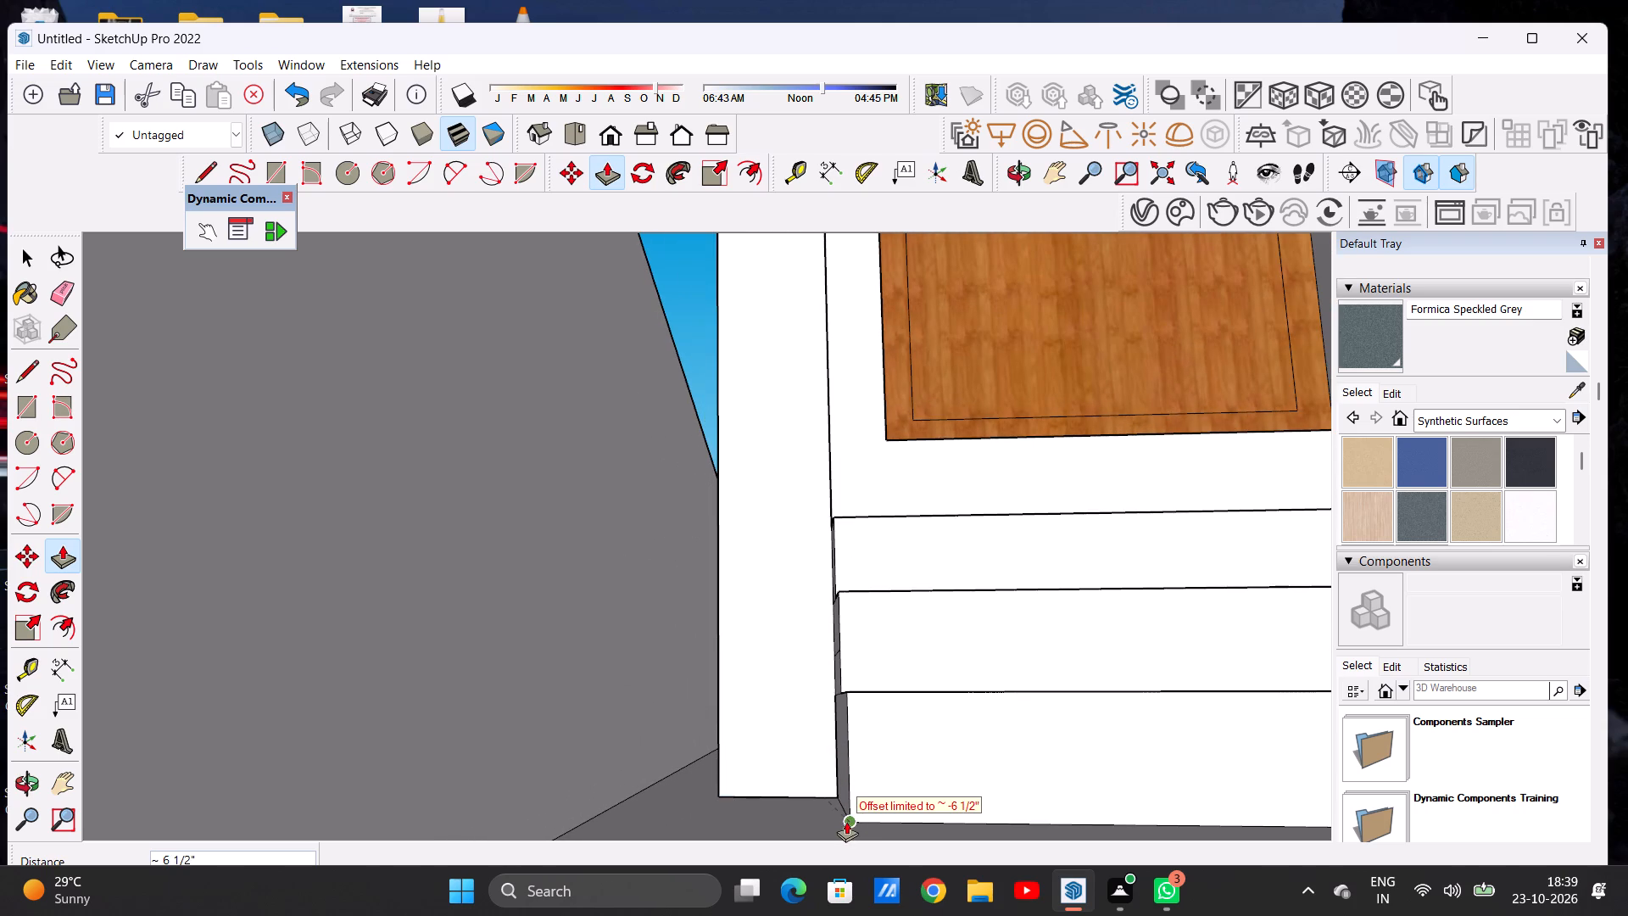
left_click(846, 821)
key("space")
Examine the extended door pillar and the entrance steps together with the rest of the front elevation.
scroll(705, 754, "down", 3)
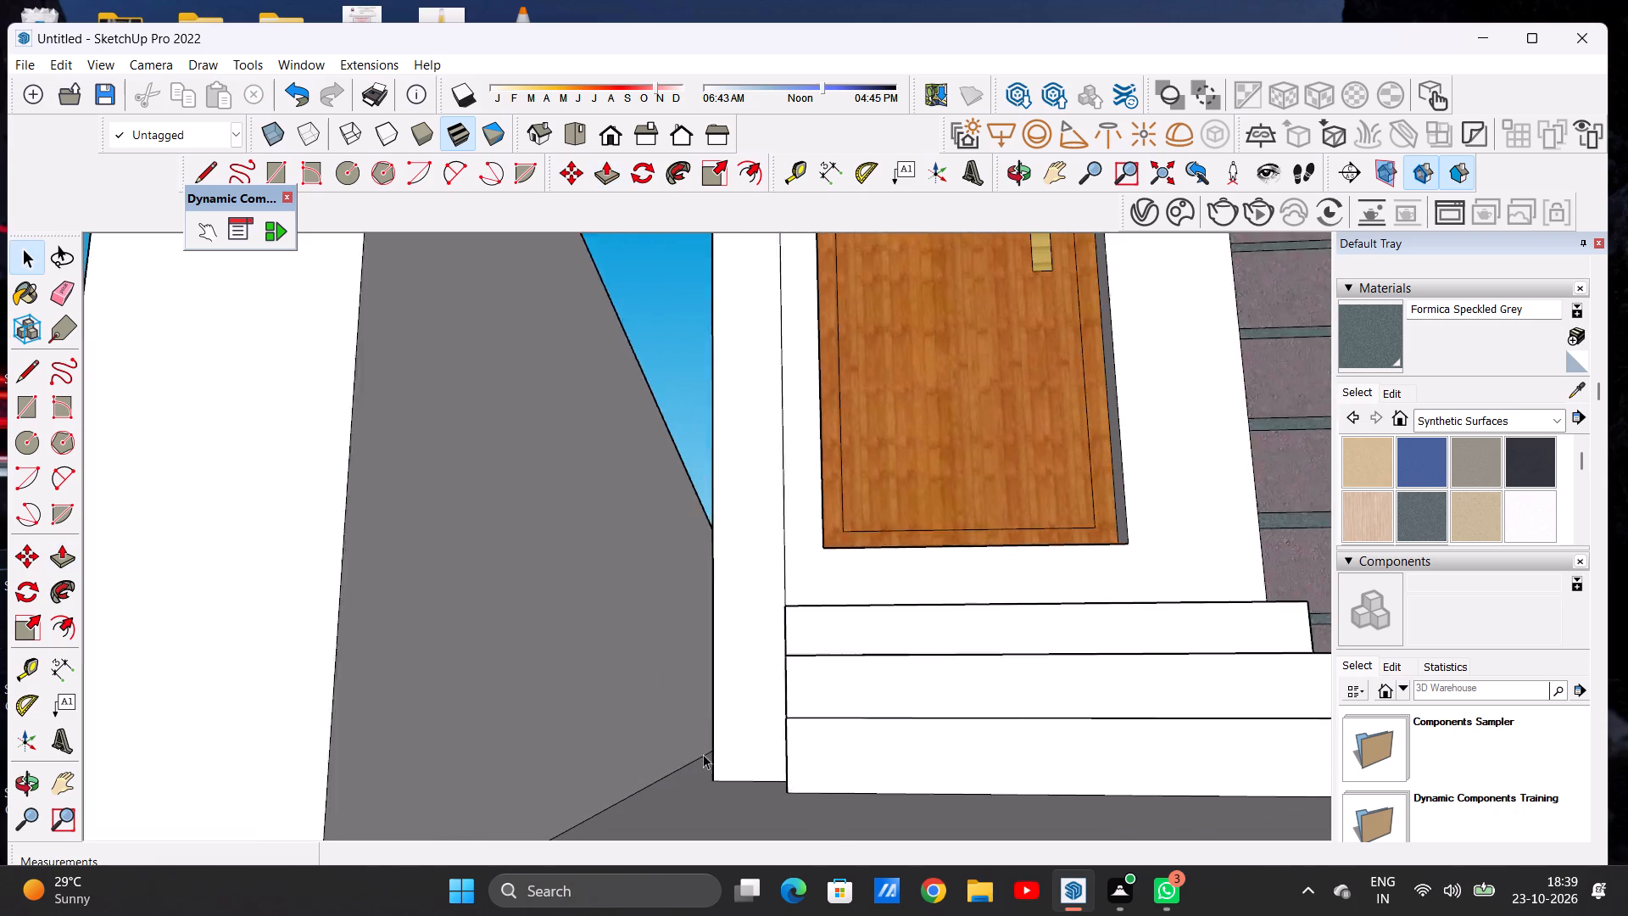
scroll(703, 754, "down", 12)
middle_click_drag(724, 757, 719, 896)
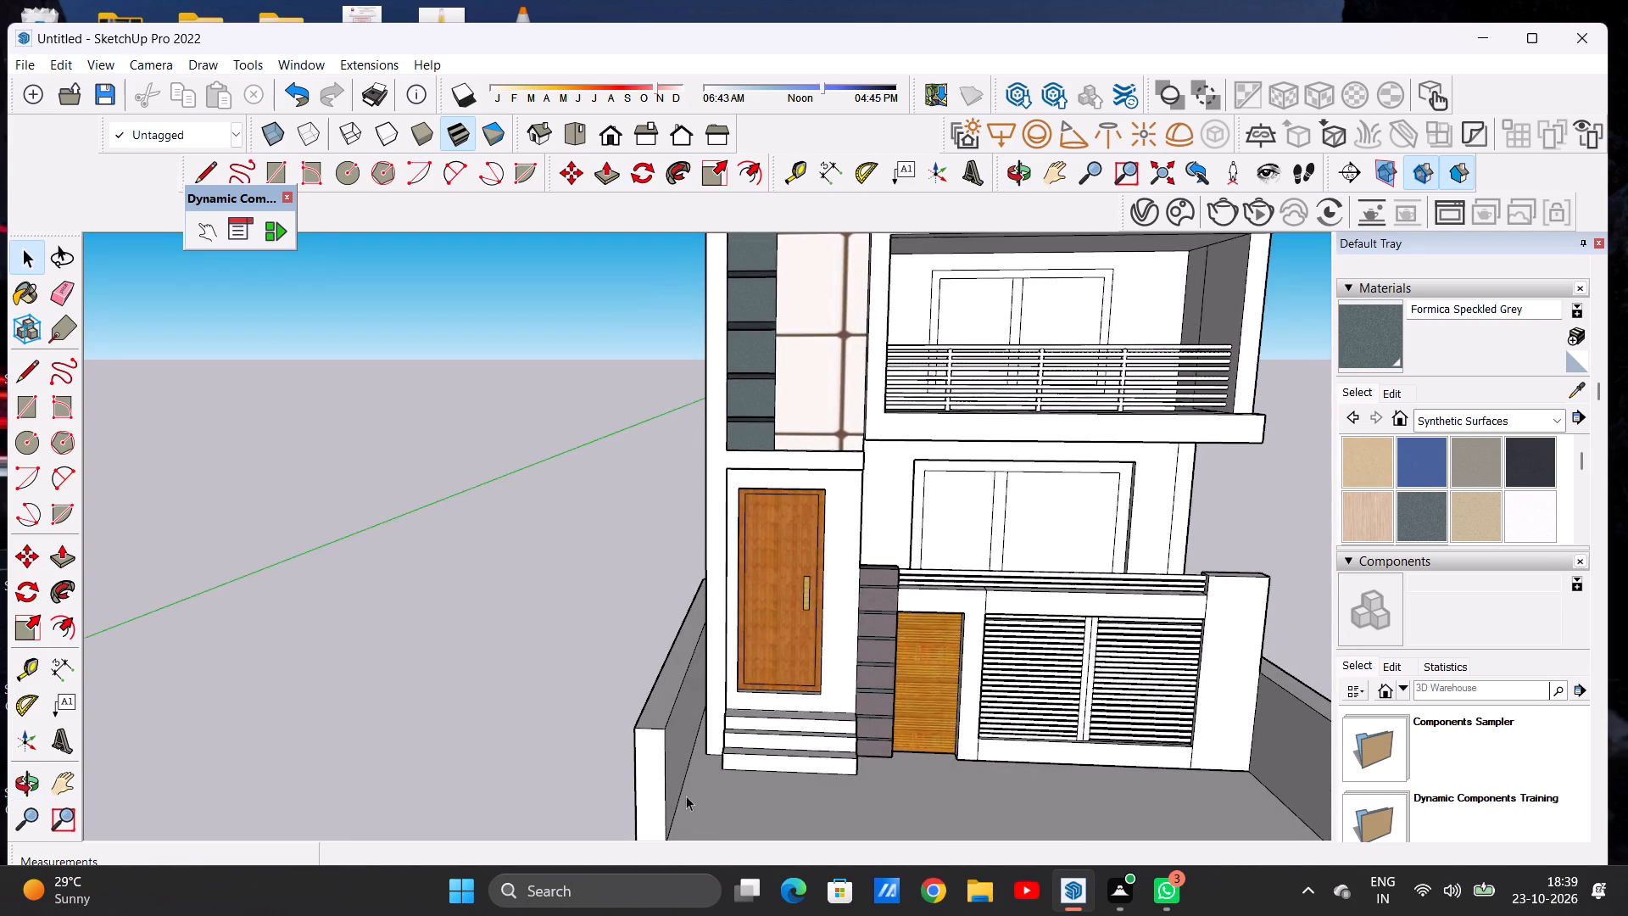
scroll(686, 784, "up", 7)
scroll(614, 764, "down", 16)
scroll(674, 701, "up", 5)
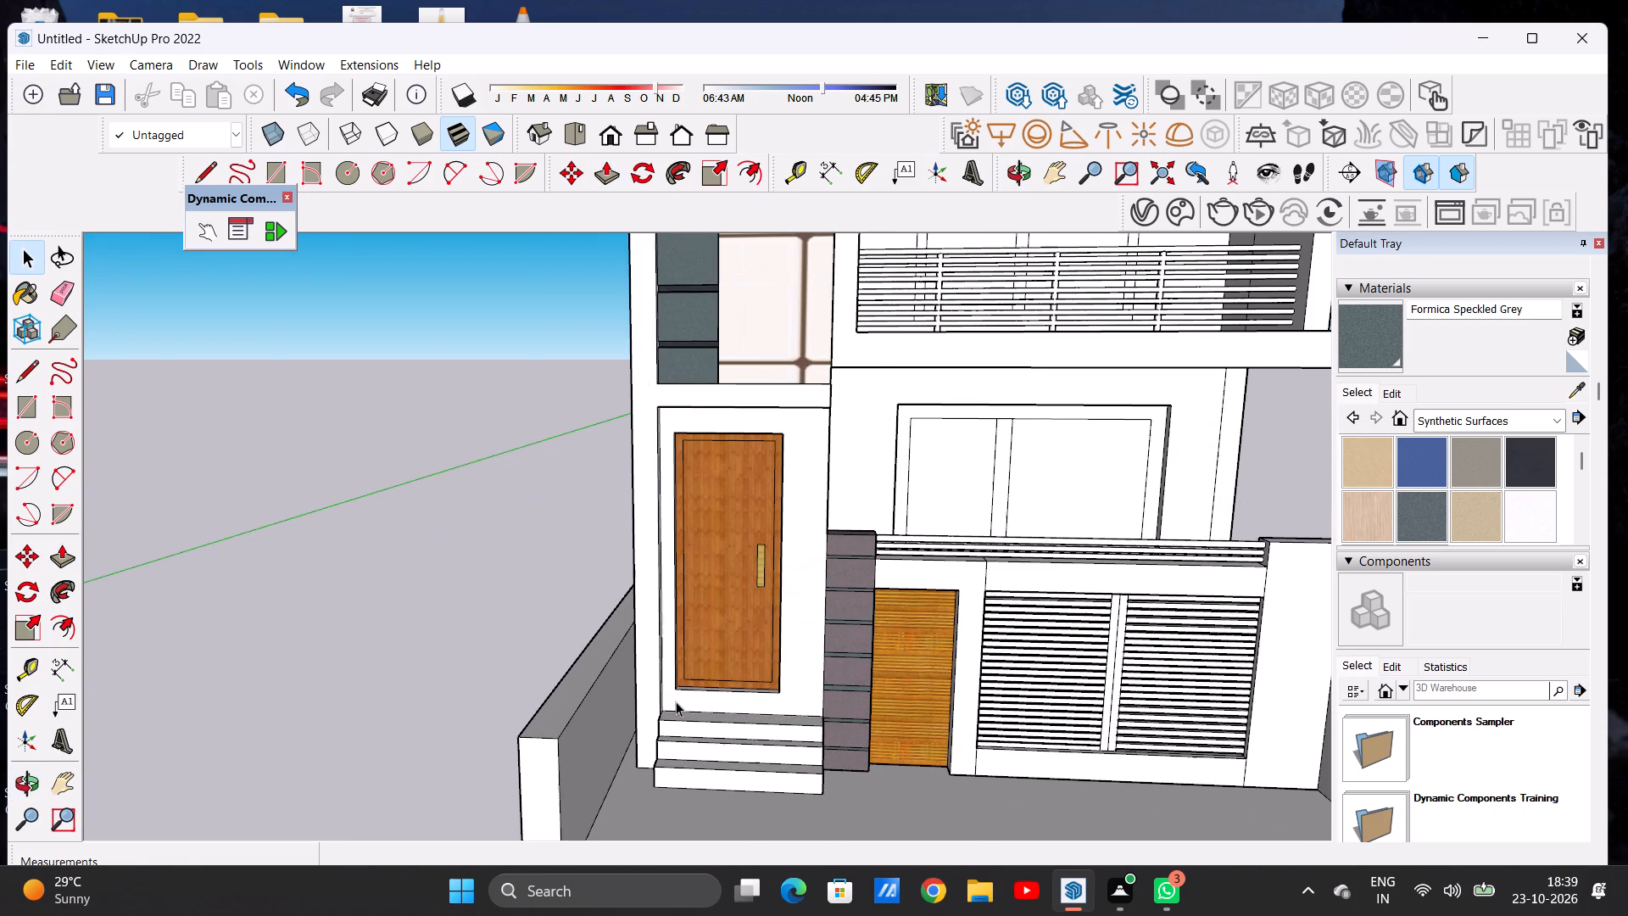
scroll(676, 701, "up", 1)
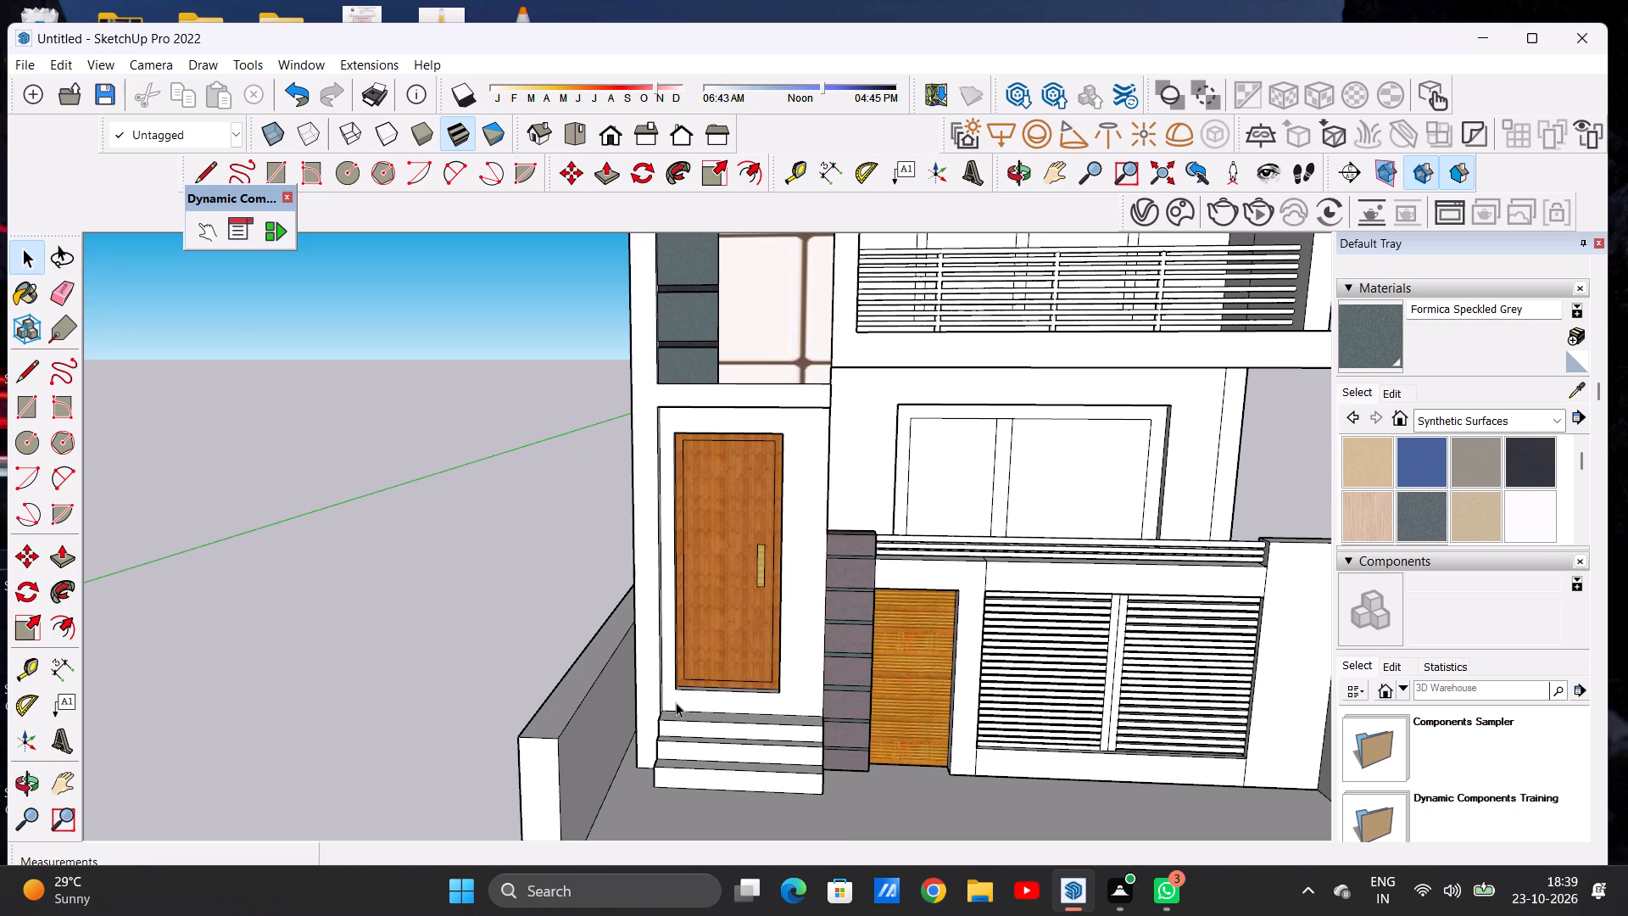
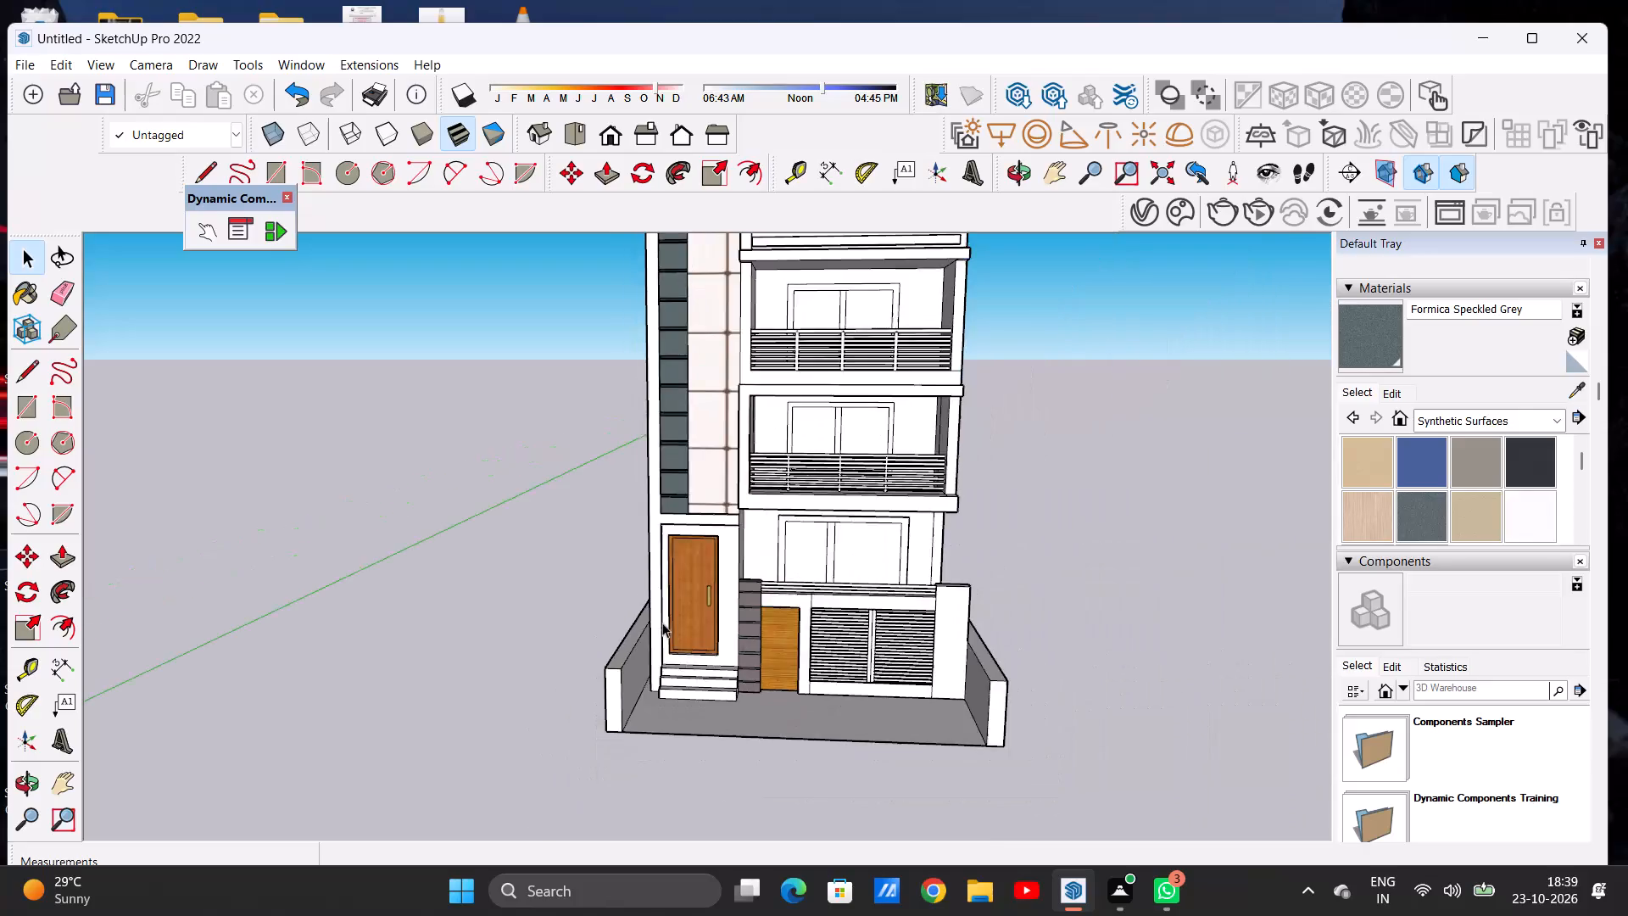
Erase the stray horizontal line across the middle entrance step's end face beside the door pillar.
scroll(663, 541, "up", 7)
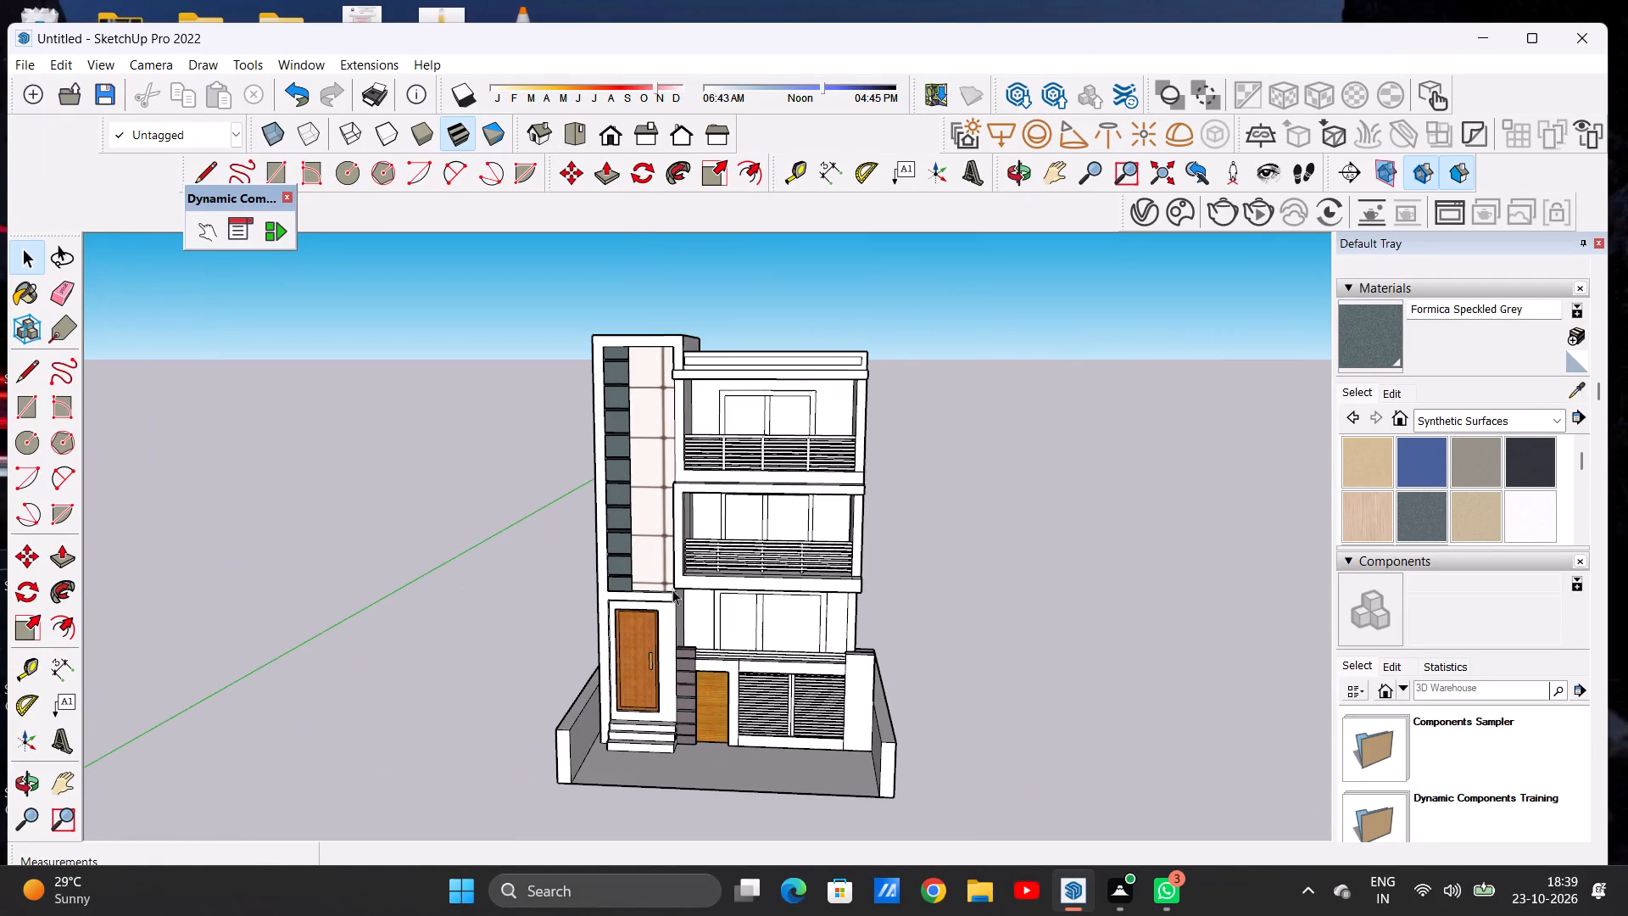
middle_click_drag(655, 688, 661, 623)
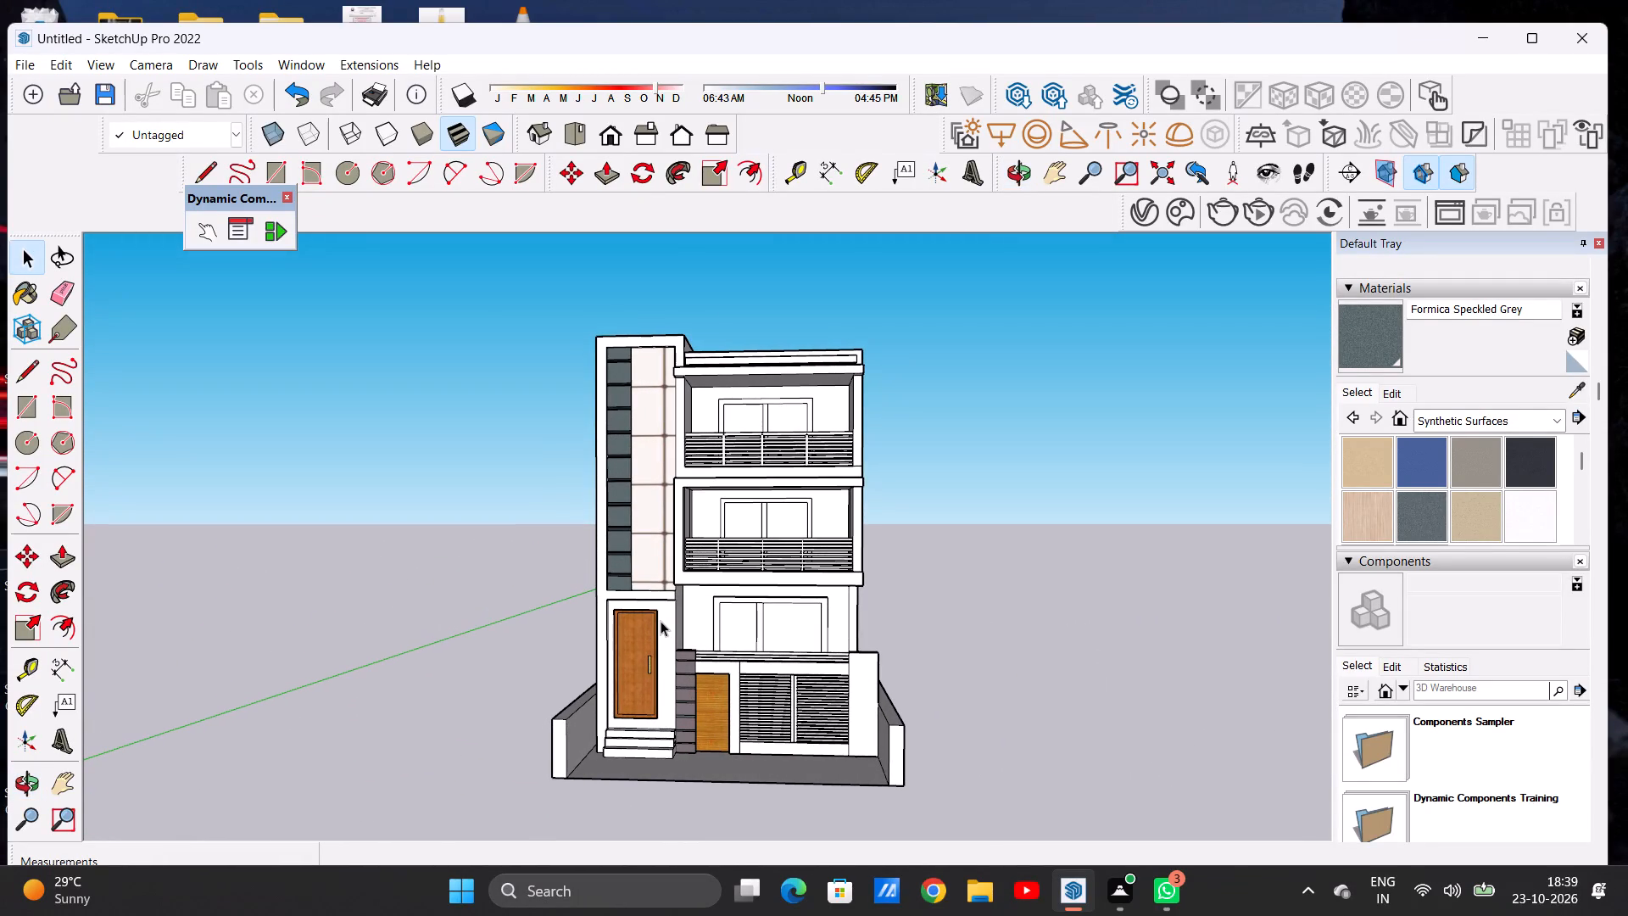
scroll(575, 698, "down", 5)
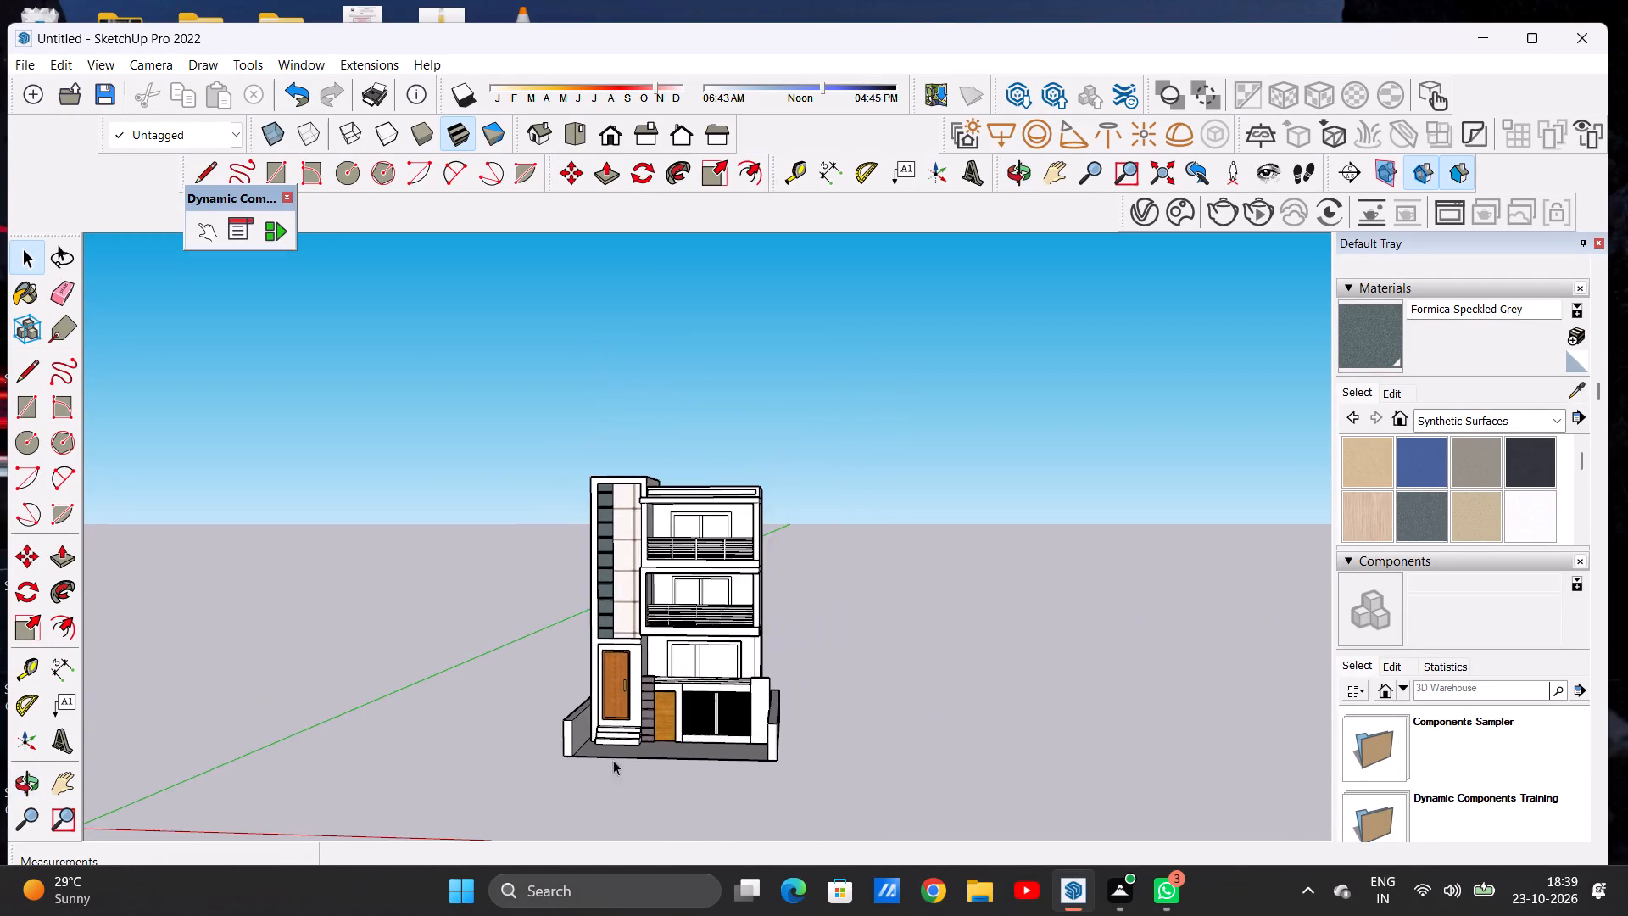
scroll(657, 755, "up", 5)
scroll(588, 746, "up", 1)
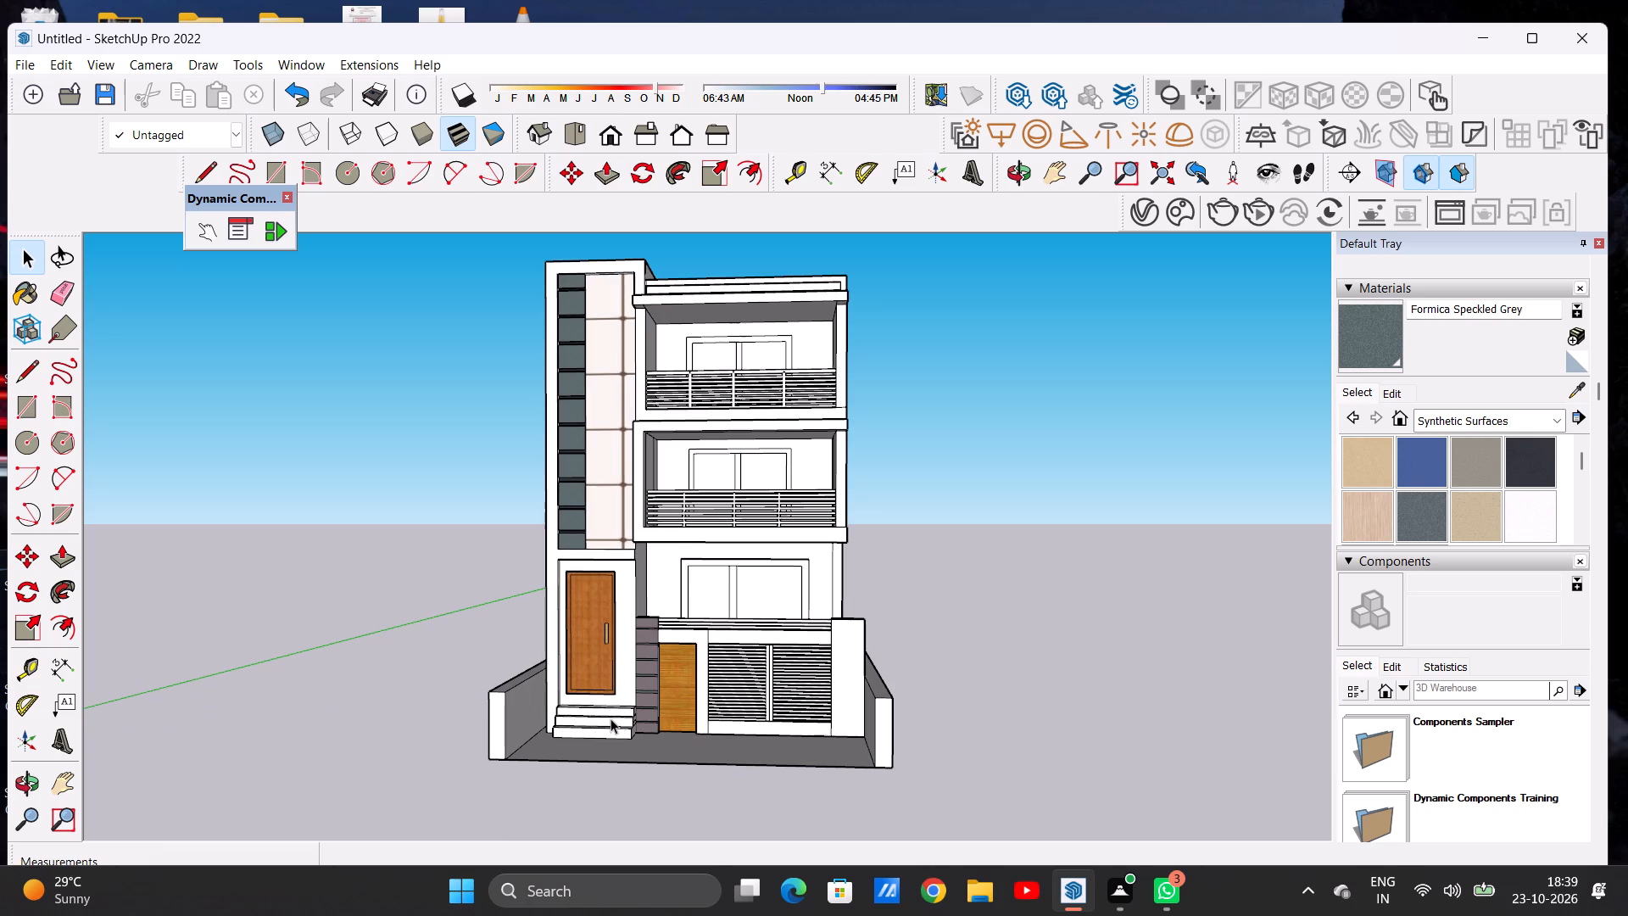
middle_click_drag(607, 718, 434, 801)
scroll(642, 678, "up", 10)
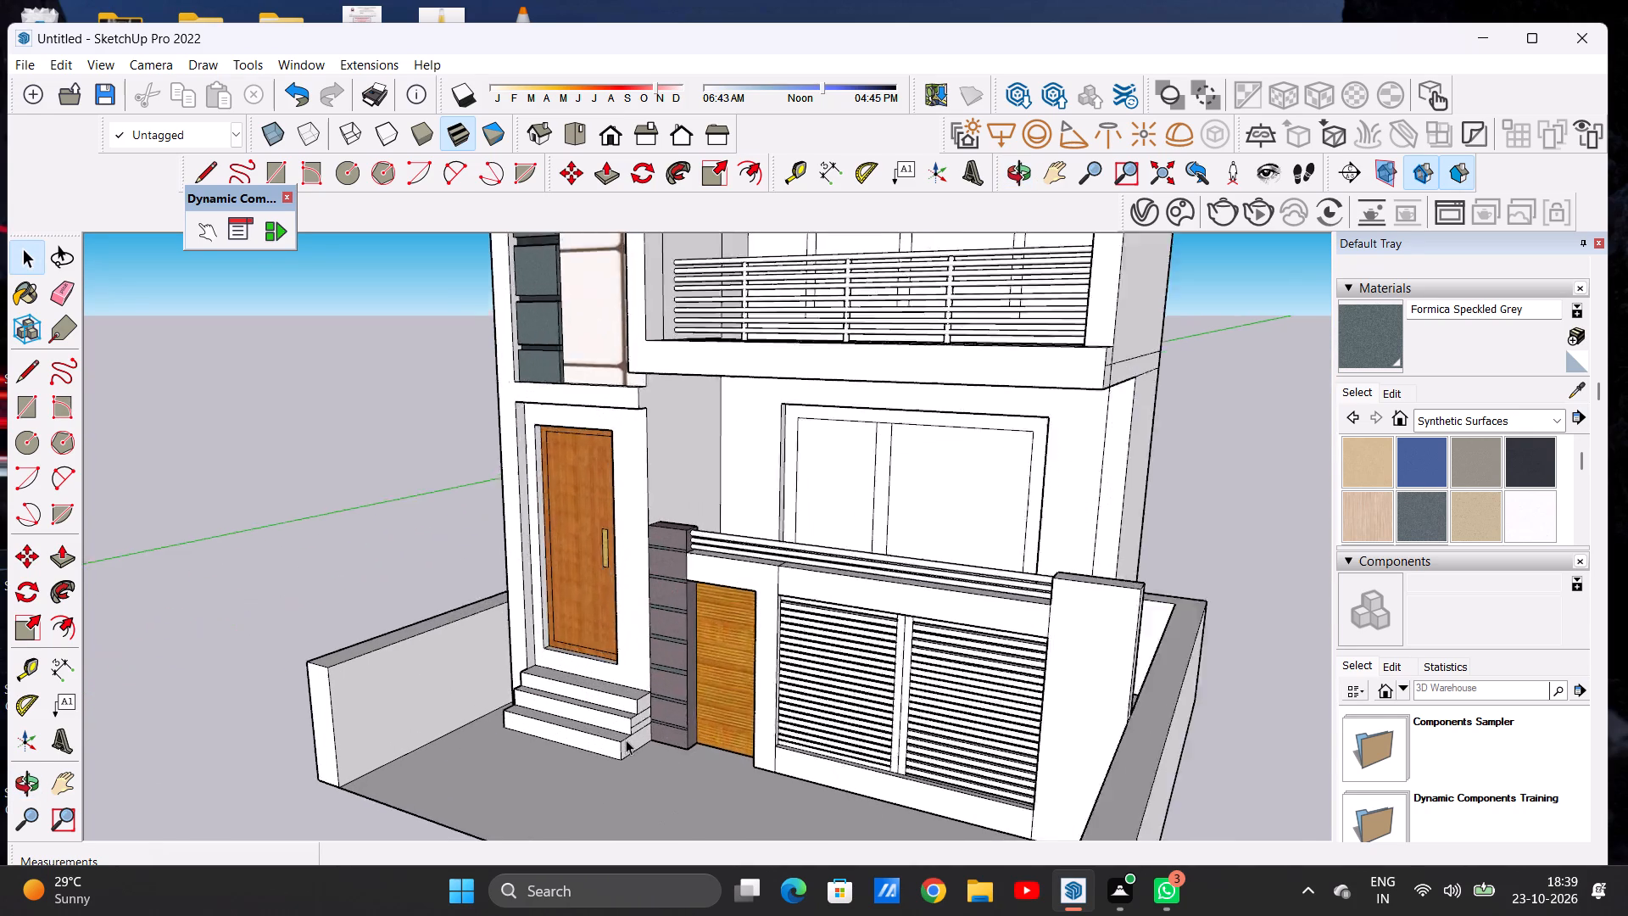
scroll(626, 740, "up", 8)
middle_click_drag(692, 717, 689, 716)
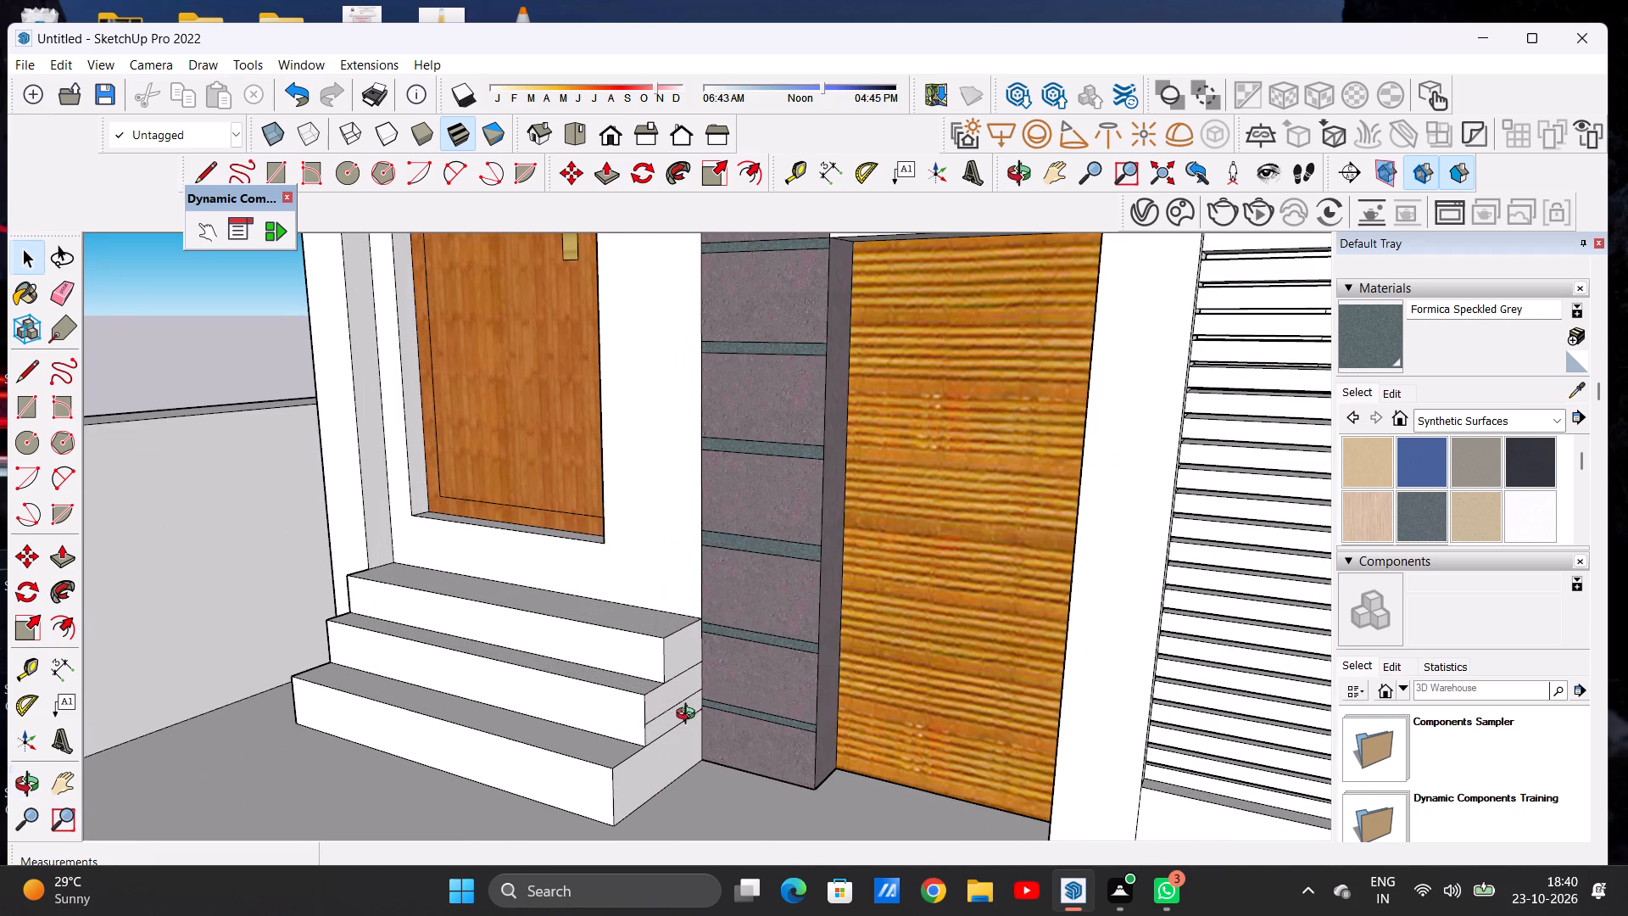
middle_click_drag(689, 716, 610, 710)
scroll(649, 716, "up", 4)
key("e")
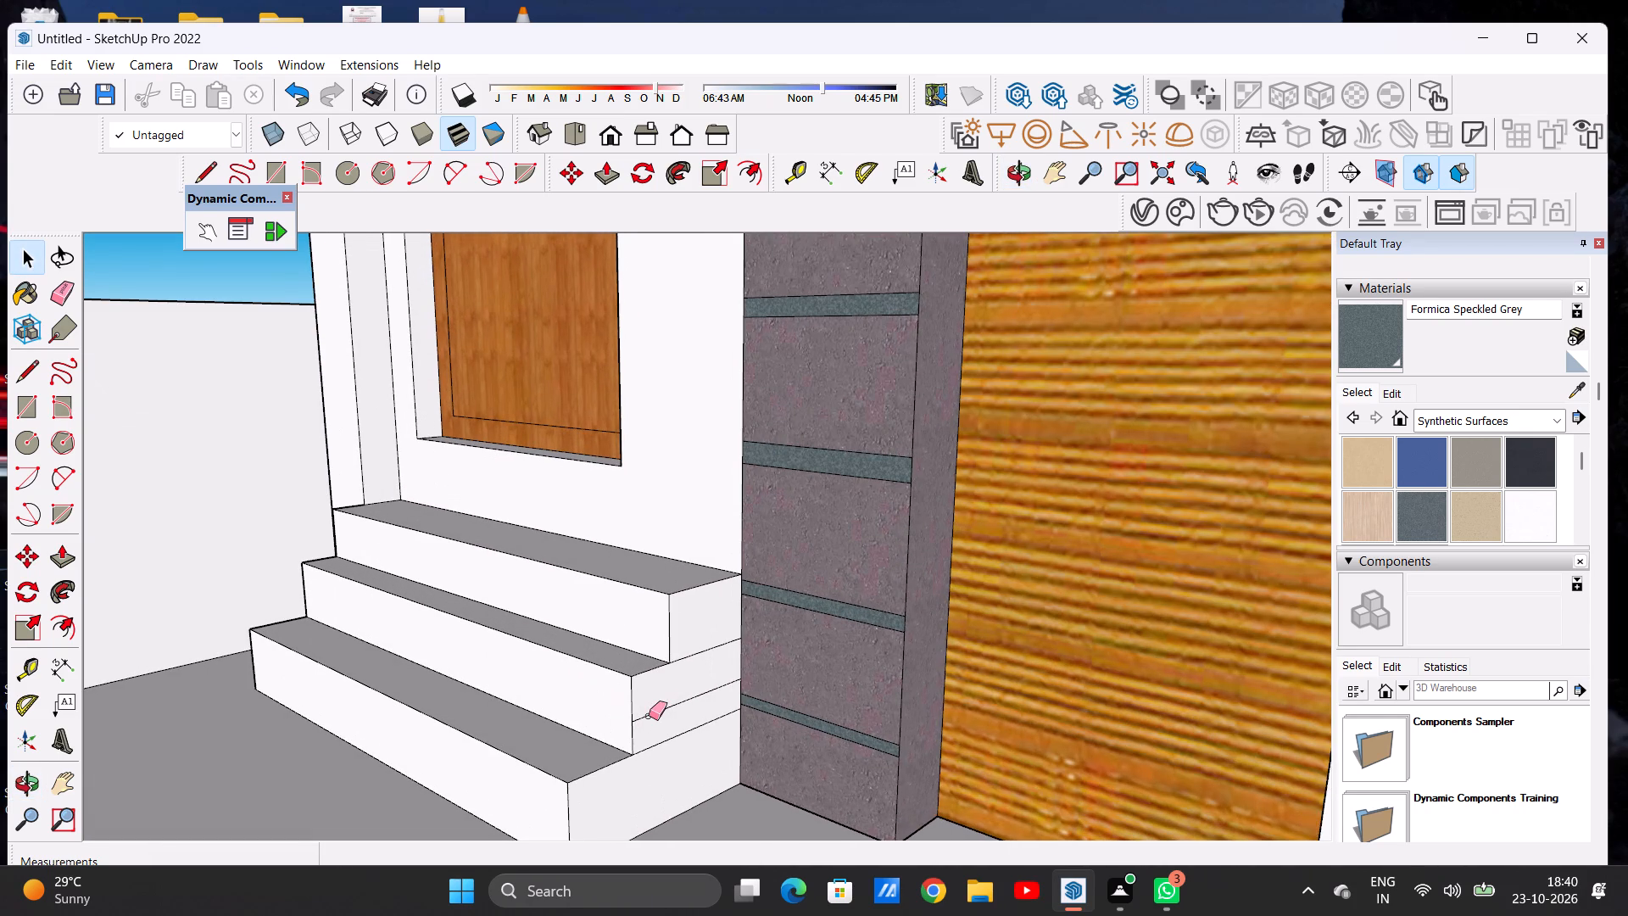
left_click(649, 716)
Erase the matching stray line across the middle entrance step's other end face, towards the side boundary wall.
scroll(649, 716, "down", 4)
scroll(649, 720, "up", 1)
scroll(650, 720, "down", 1)
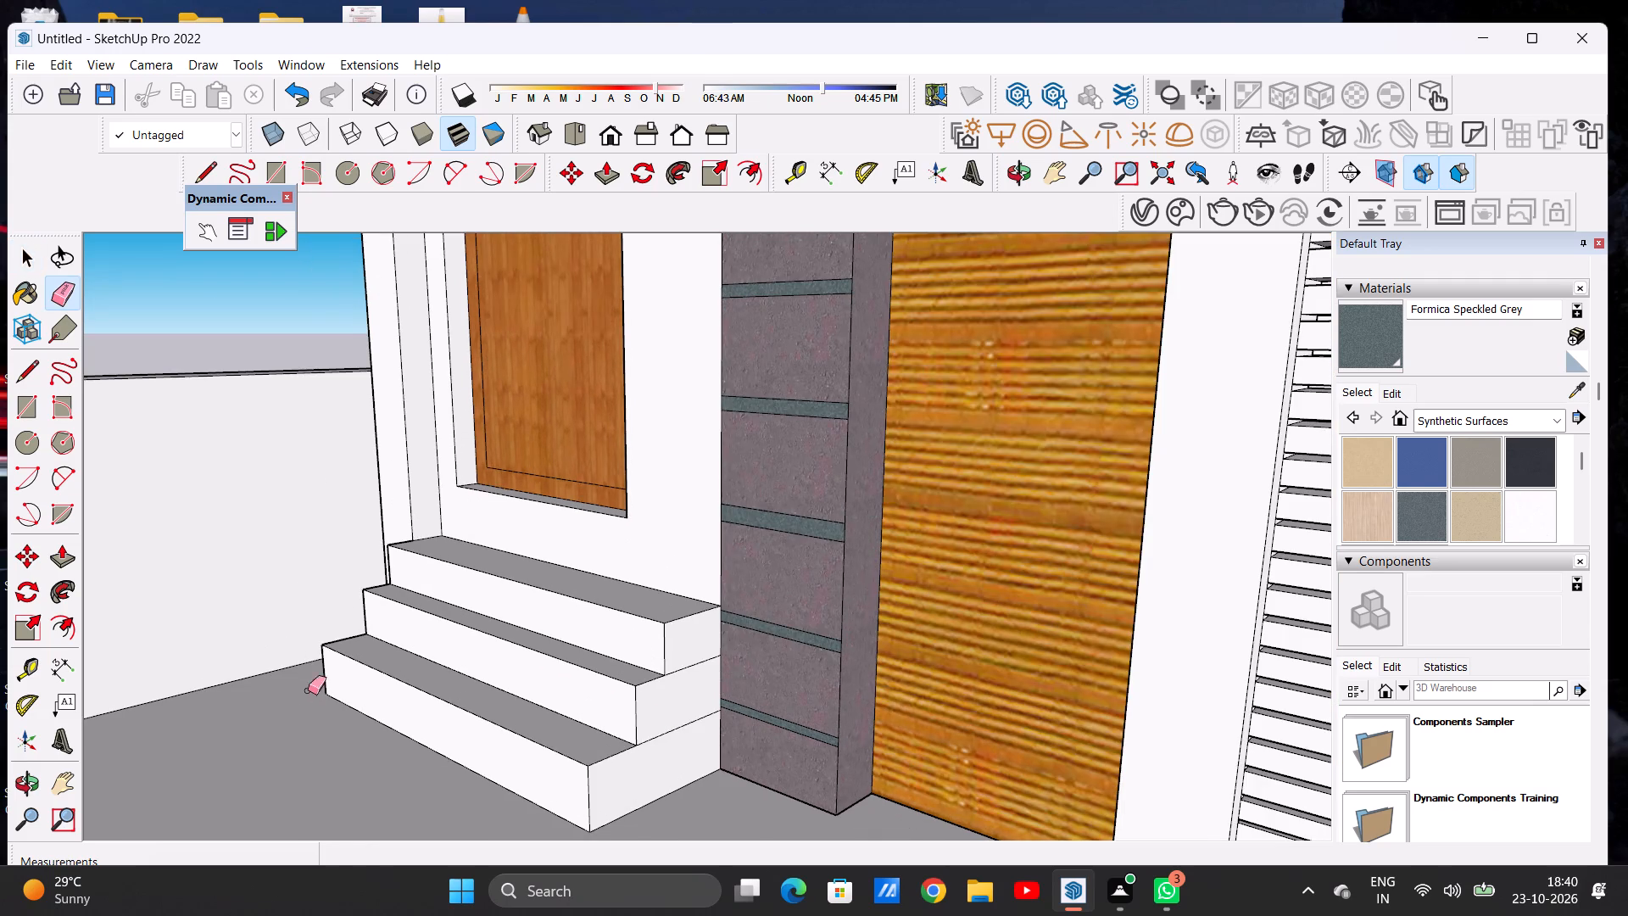
middle_click_drag(321, 690, 725, 673)
scroll(738, 650, "down", 12)
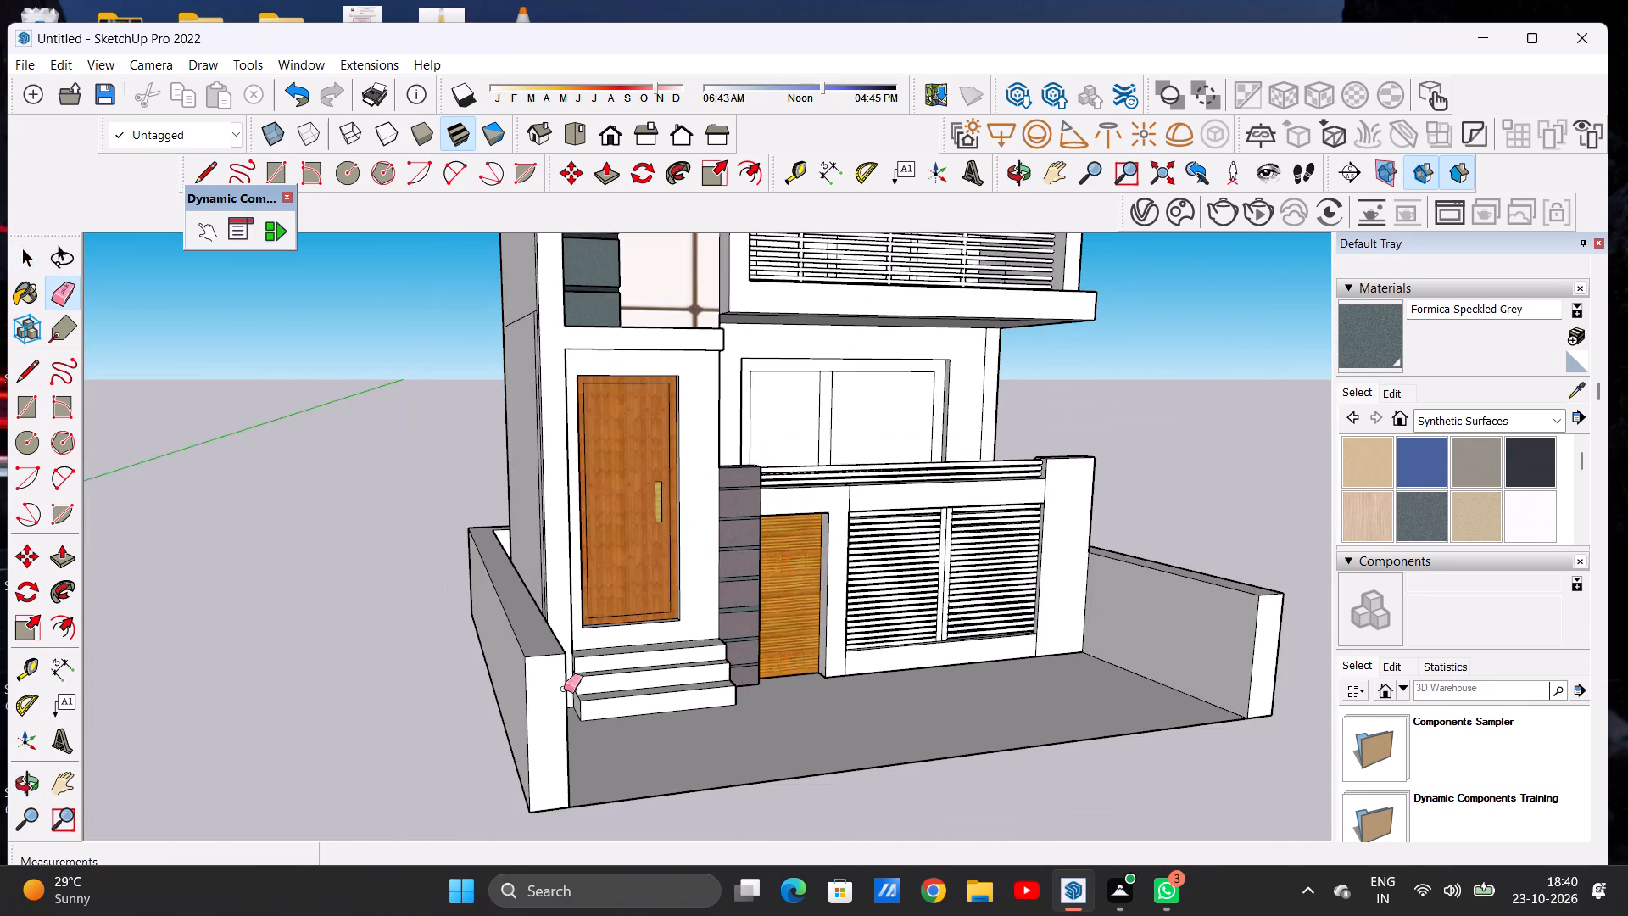
scroll(564, 689, "up", 1)
scroll(564, 689, "down", 1)
scroll(564, 689, "up", 15)
scroll(576, 684, "down", 1)
scroll(576, 684, "up", 8)
left_click_drag(607, 650, 612, 660)
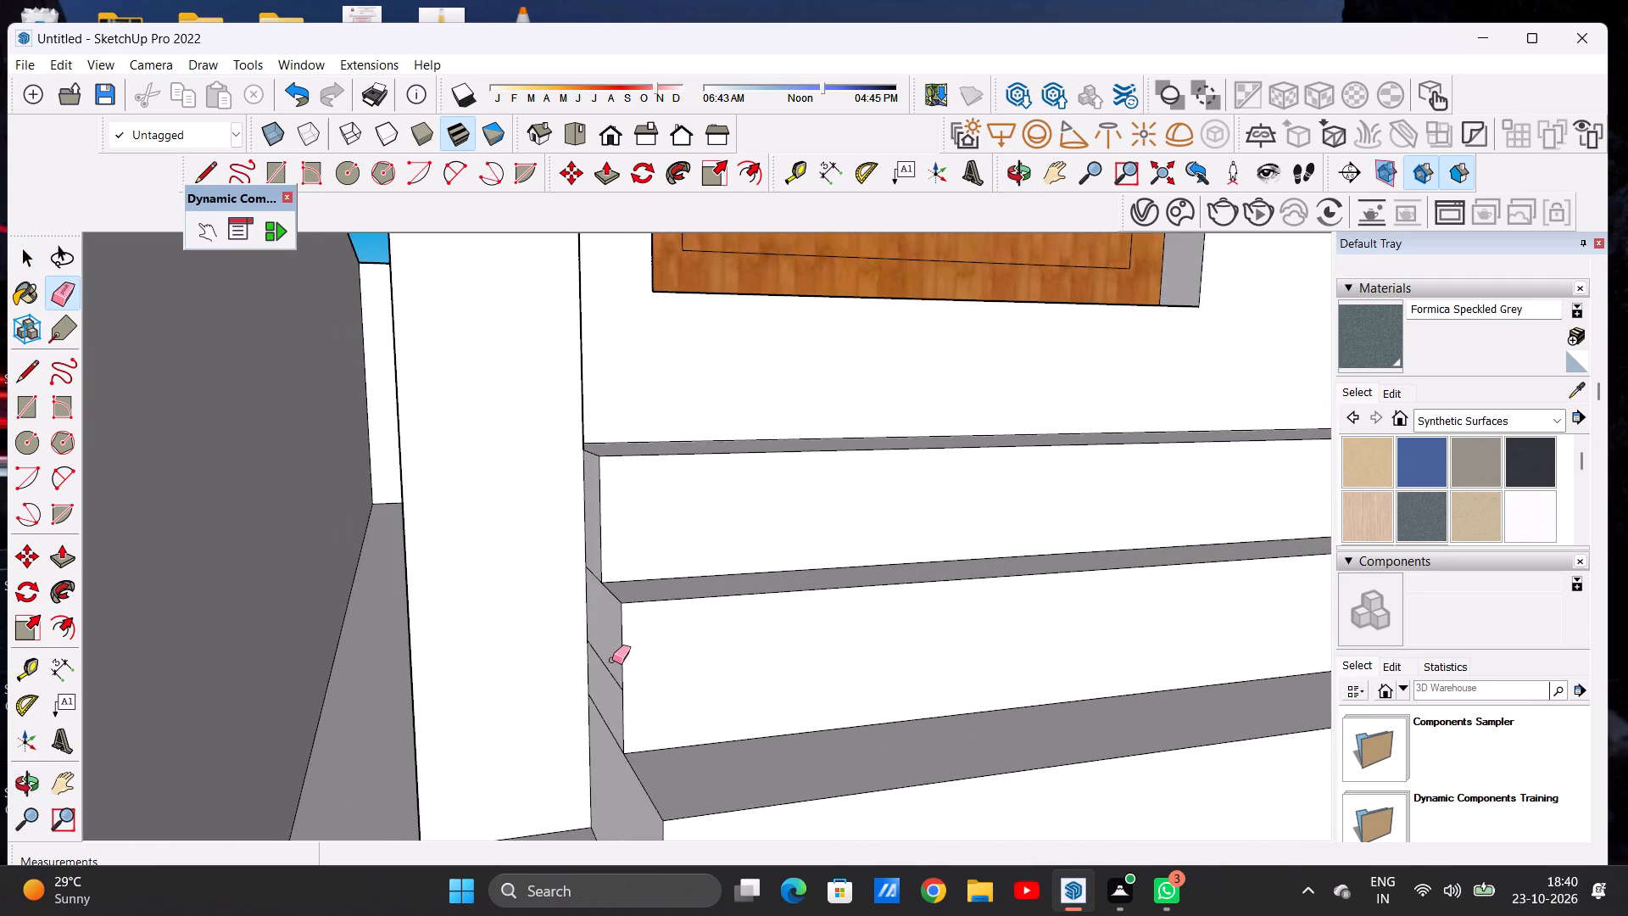
left_click_drag(612, 660, 612, 676)
key("space")
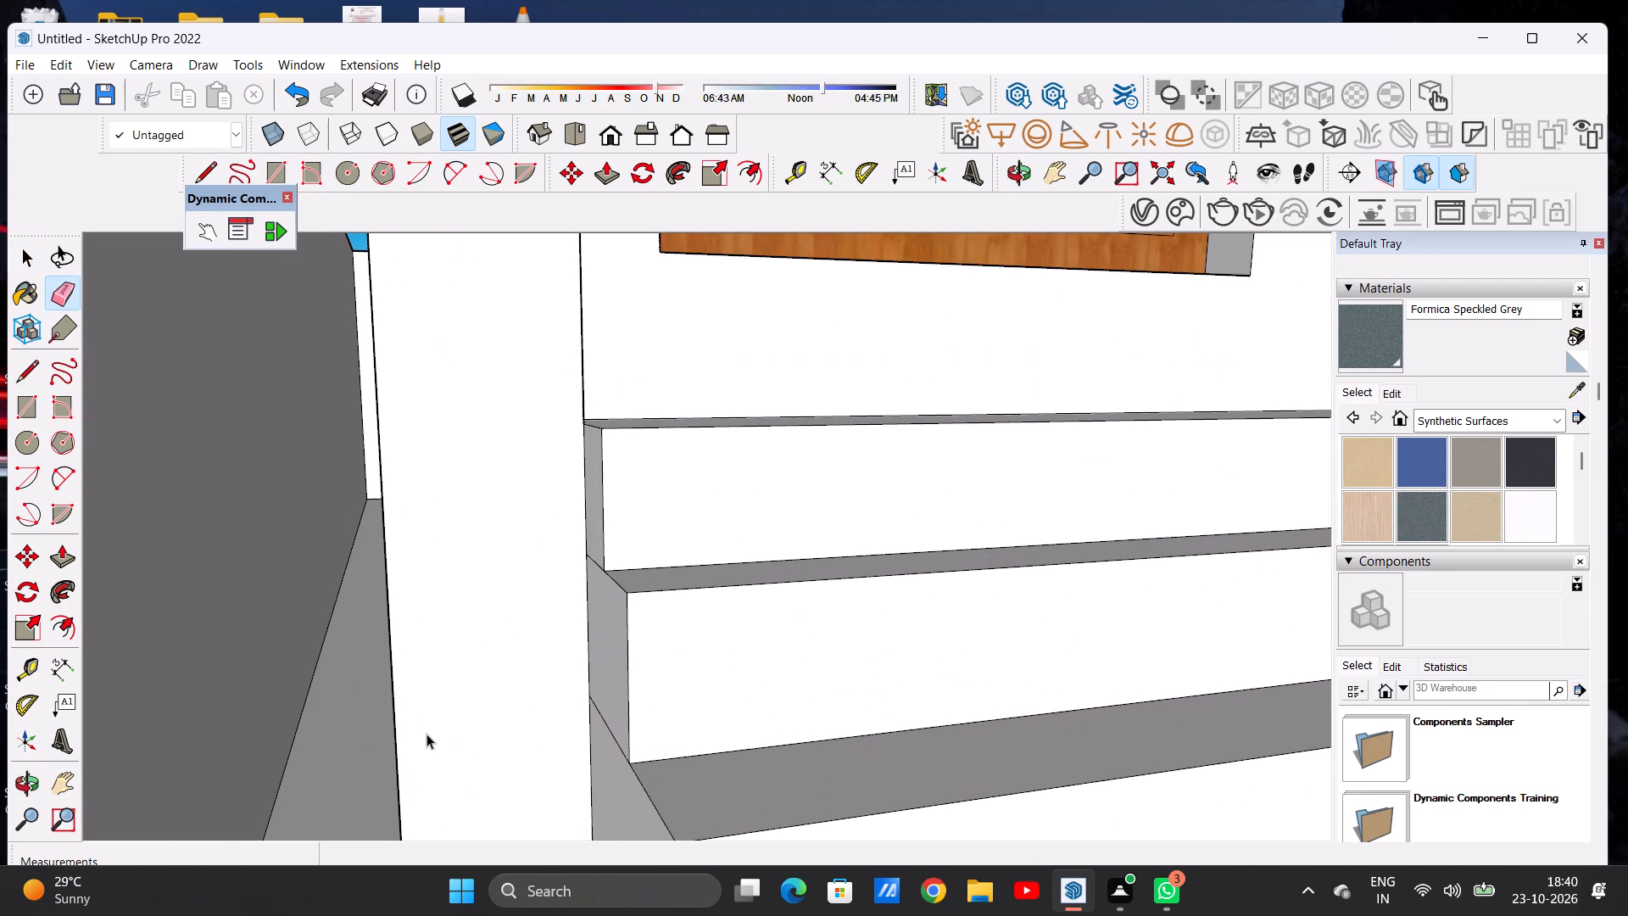
Paint the top entrance step's tread, riser and pillar-side end with Carrera Marble from the Stone materials.
scroll(420, 767, "down", 13)
middle_click_drag(600, 657, 564, 657)
scroll(529, 655, "down", 2)
scroll(529, 655, "up", 1)
scroll(527, 655, "down", 4)
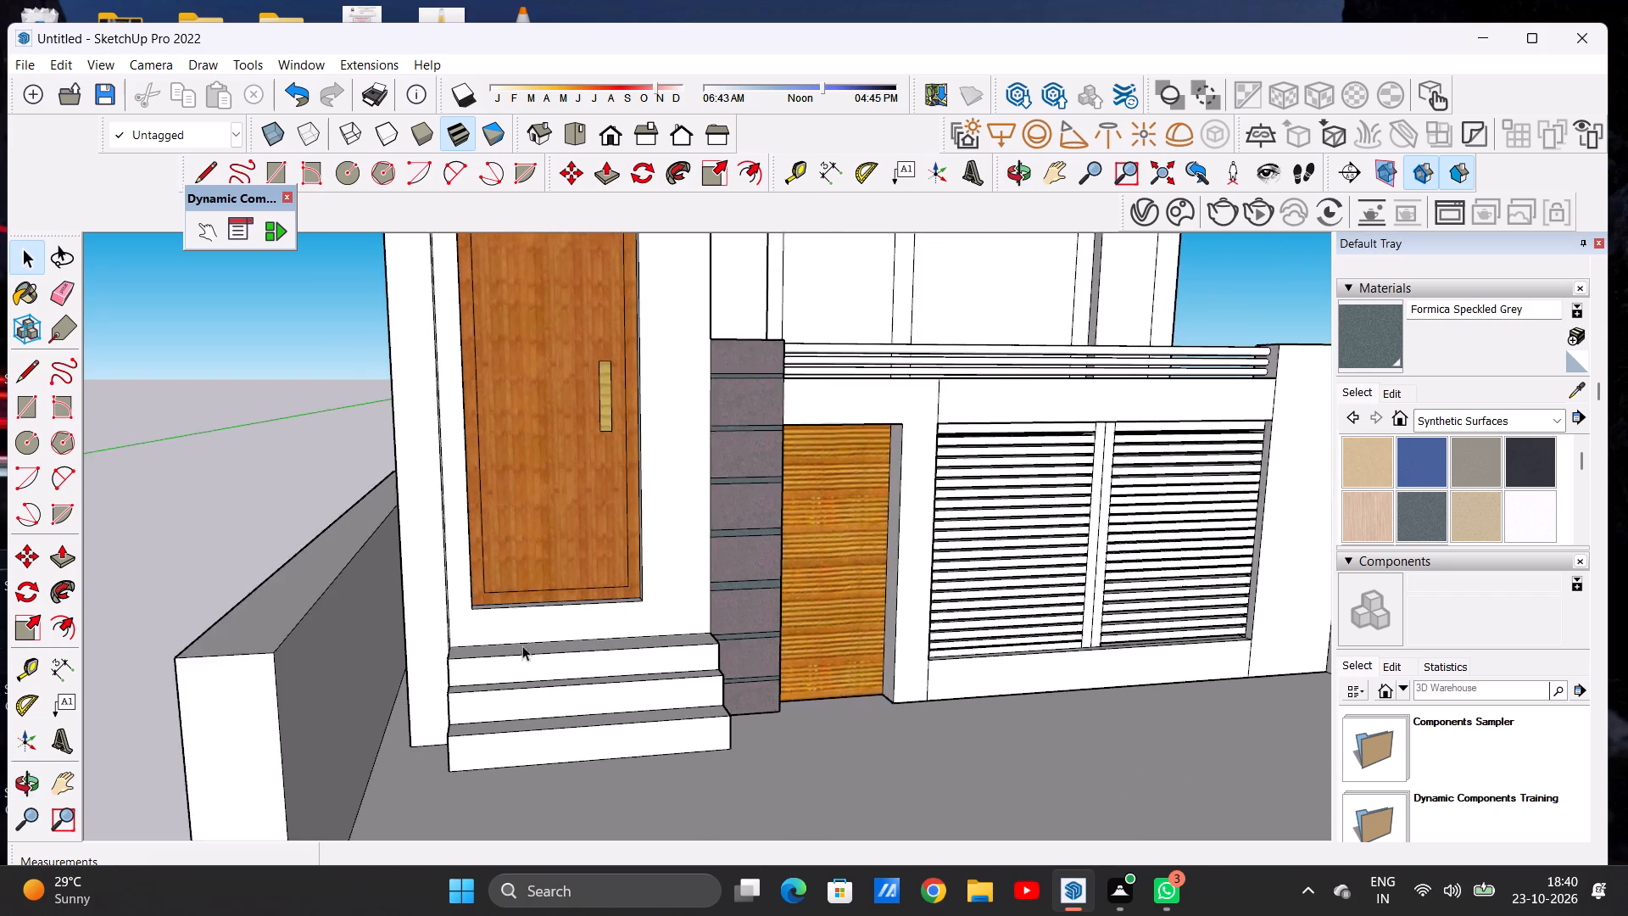
scroll(522, 645, "down", 2)
middle_click_drag(606, 666, 399, 671)
scroll(621, 640, "up", 7)
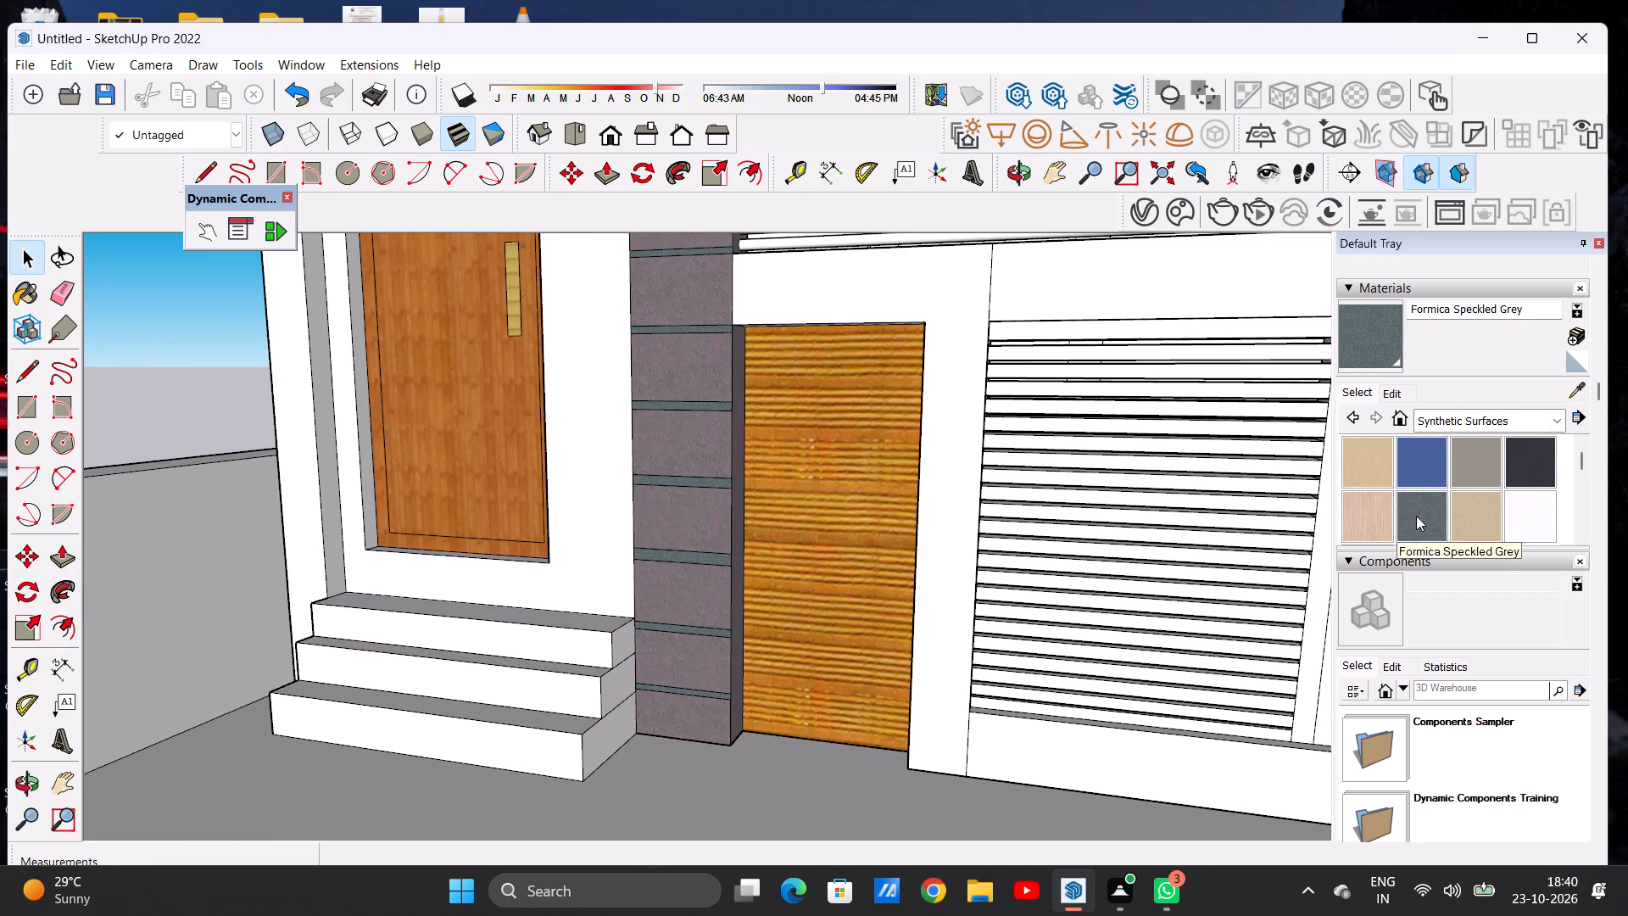
scroll(1424, 508, "down", 1)
left_click(1415, 412)
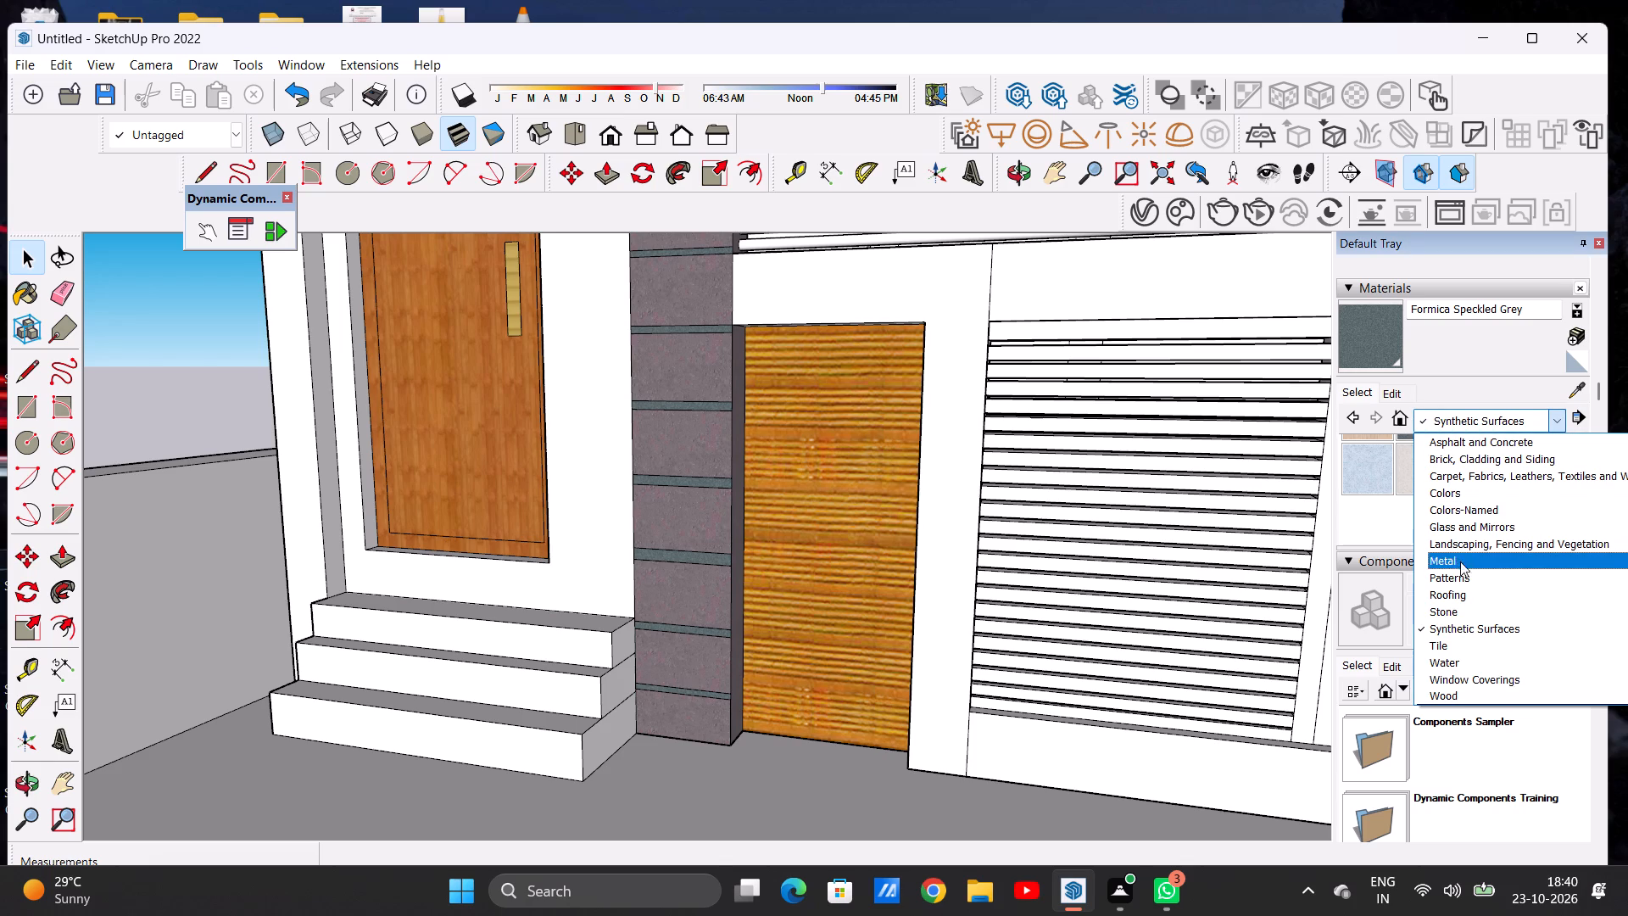
left_click(1458, 612)
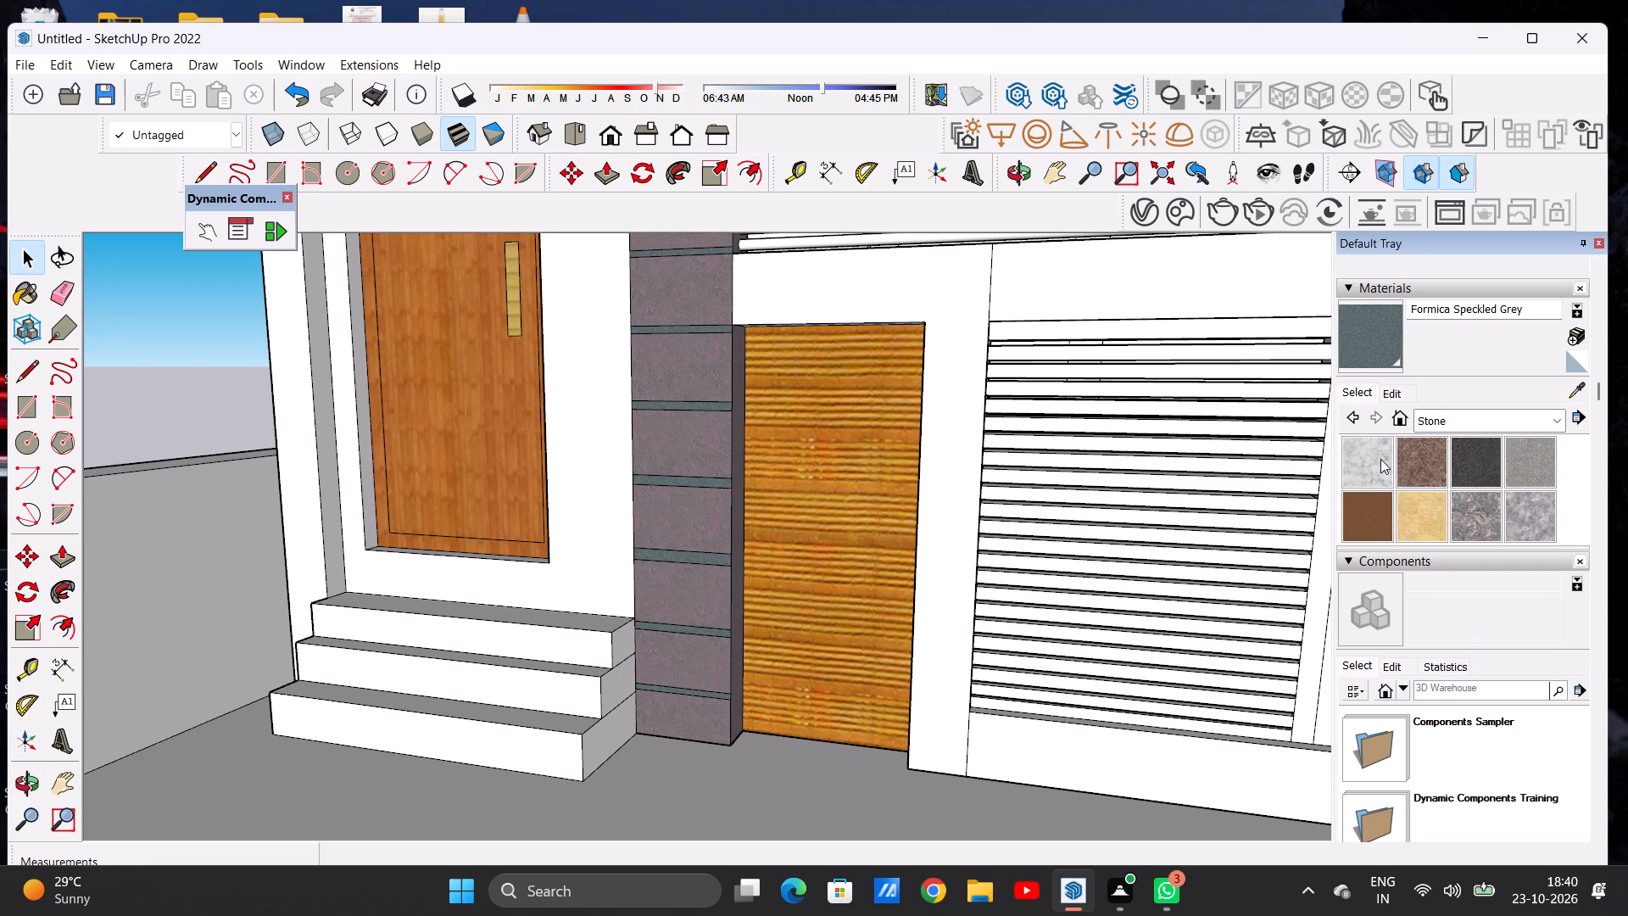
left_click(1378, 457)
scroll(583, 703, "up", 6)
scroll(642, 559, "up", 4)
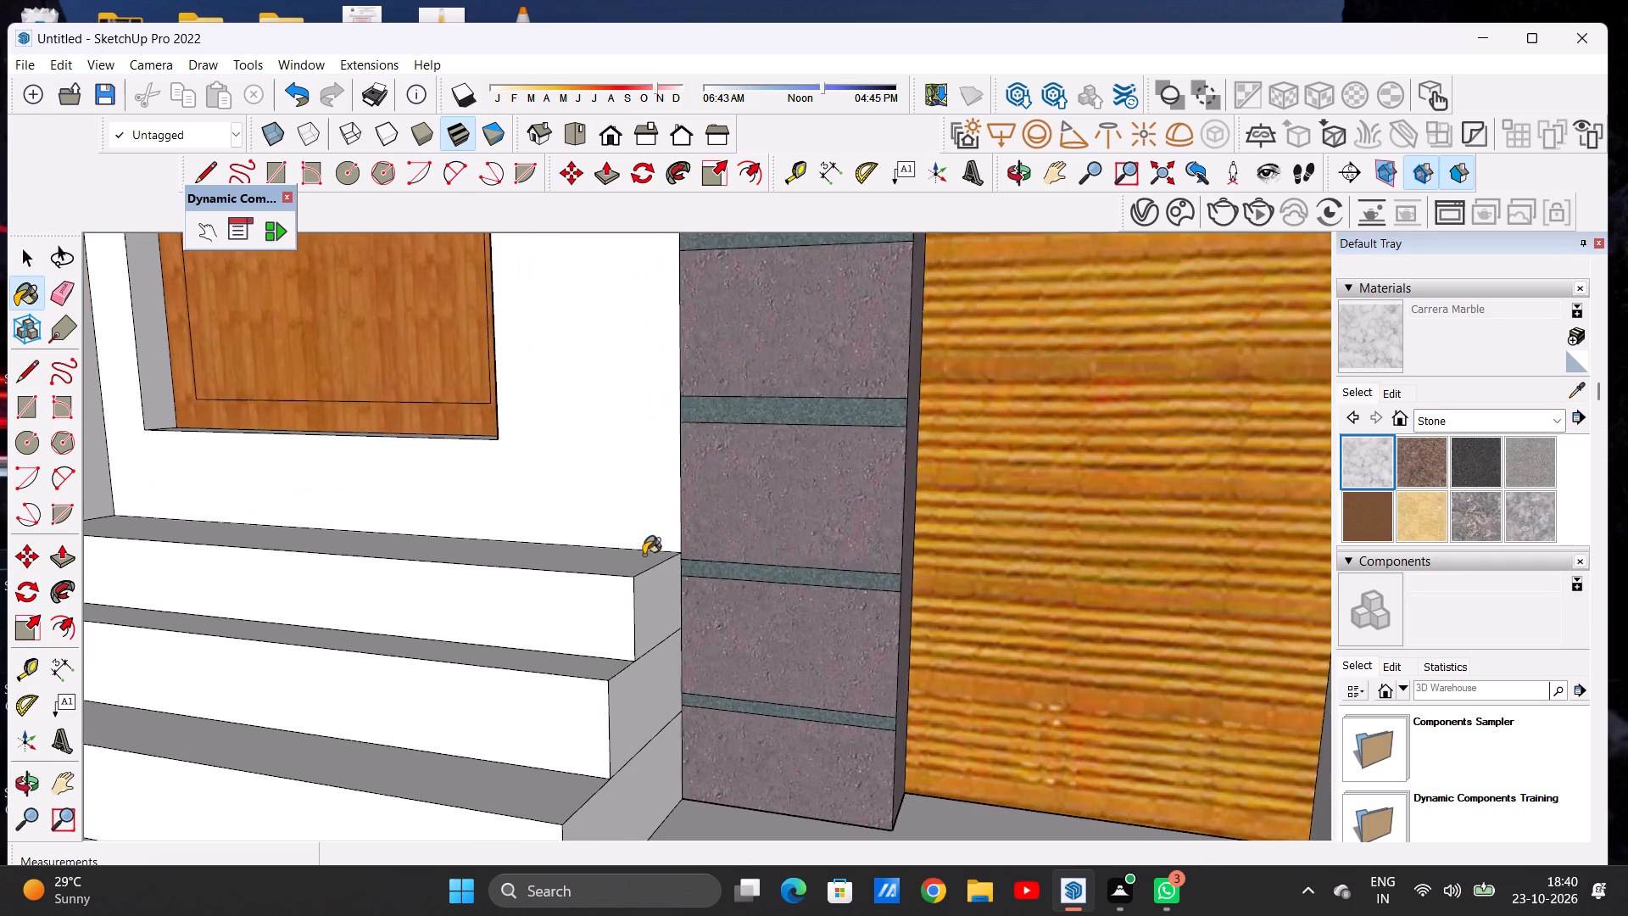
scroll(644, 555, "up", 1)
left_click(608, 560)
left_click(614, 610)
left_click(642, 606)
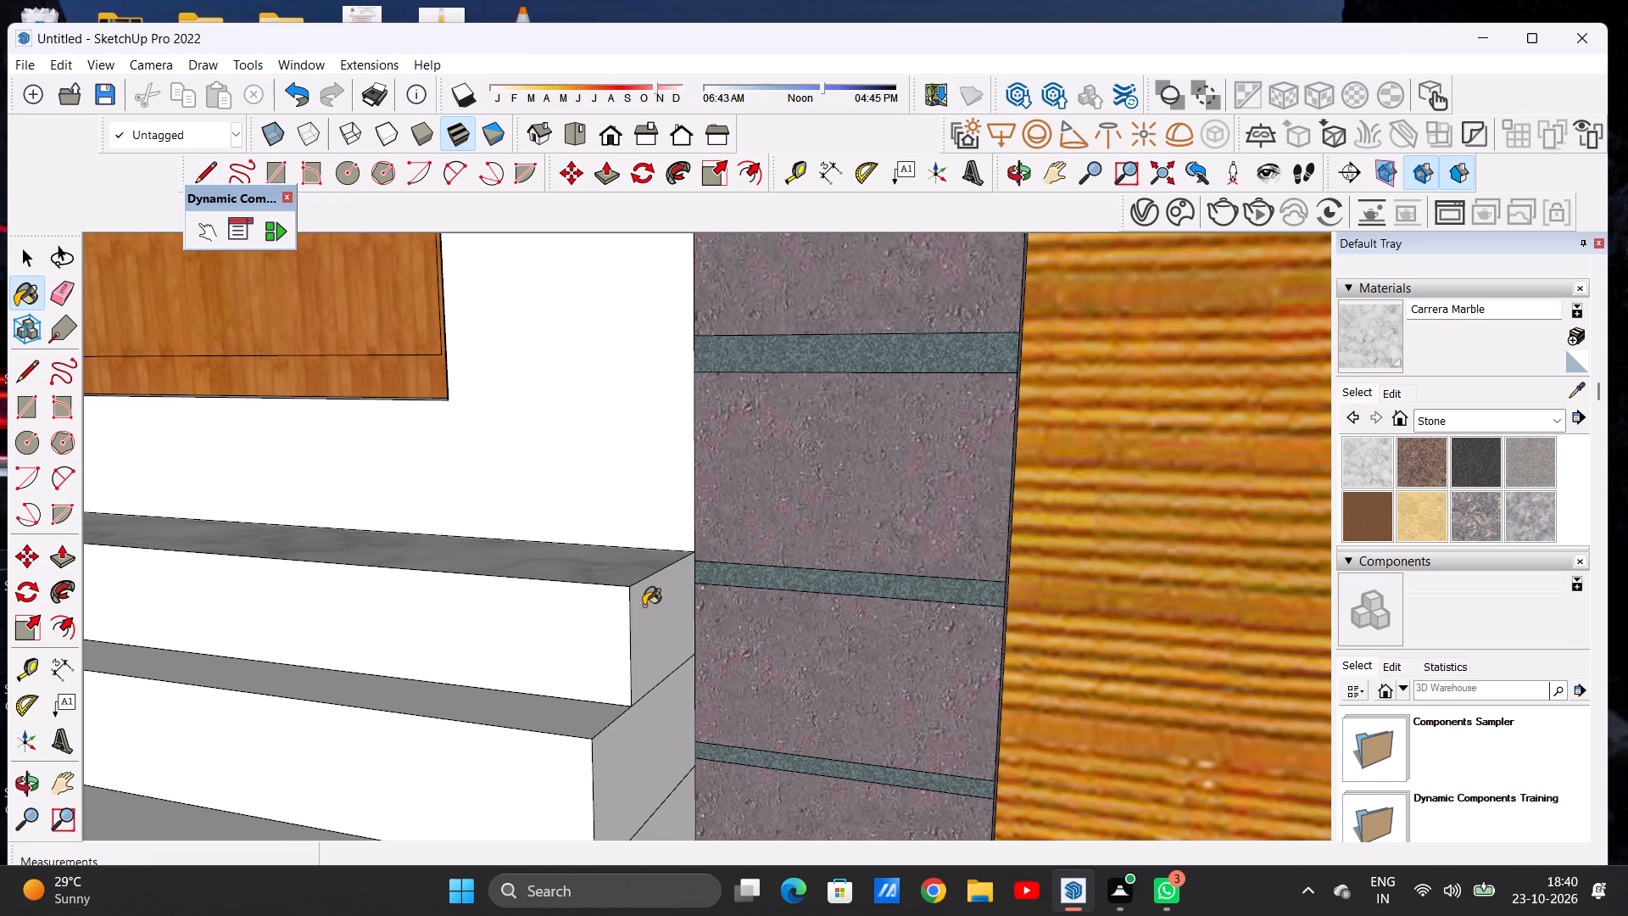
Paint the middle entrance step's pillar-side end, riser and tread with Carrera Marble.
scroll(496, 606, "down", 14)
middle_click_drag(531, 611, 389, 721)
scroll(540, 608, "up", 3)
scroll(540, 608, "down", 1)
scroll(540, 608, "up", 5)
scroll(569, 580, "down", 1)
scroll(569, 580, "up", 1)
left_click(574, 590)
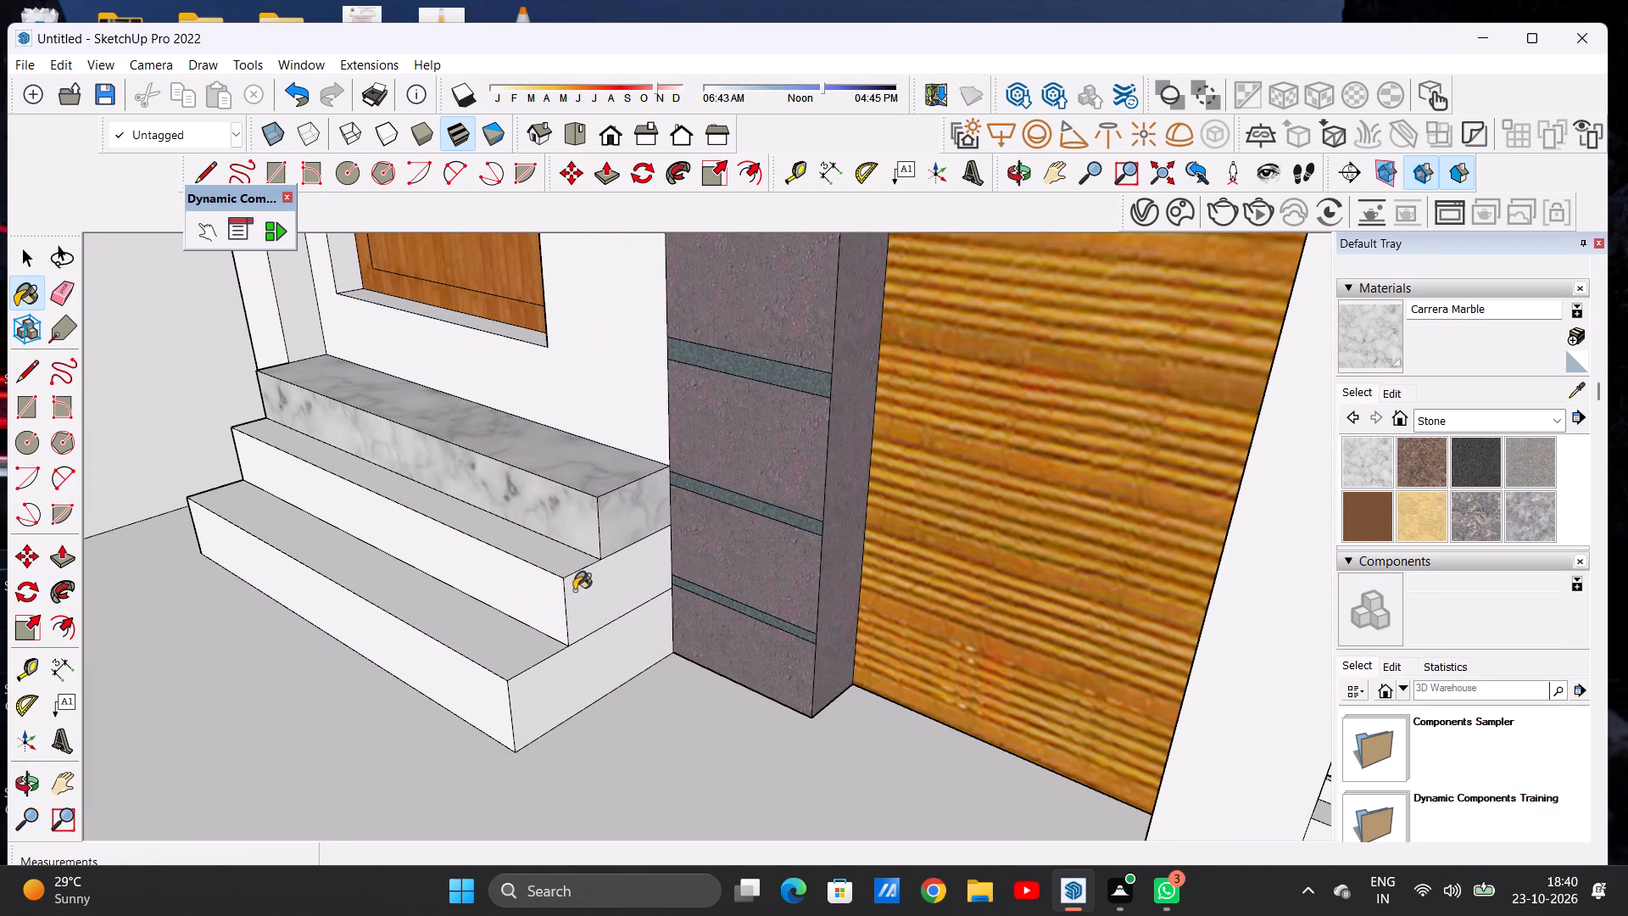
scroll(551, 582, "up", 4)
left_click(549, 585)
left_click(561, 560)
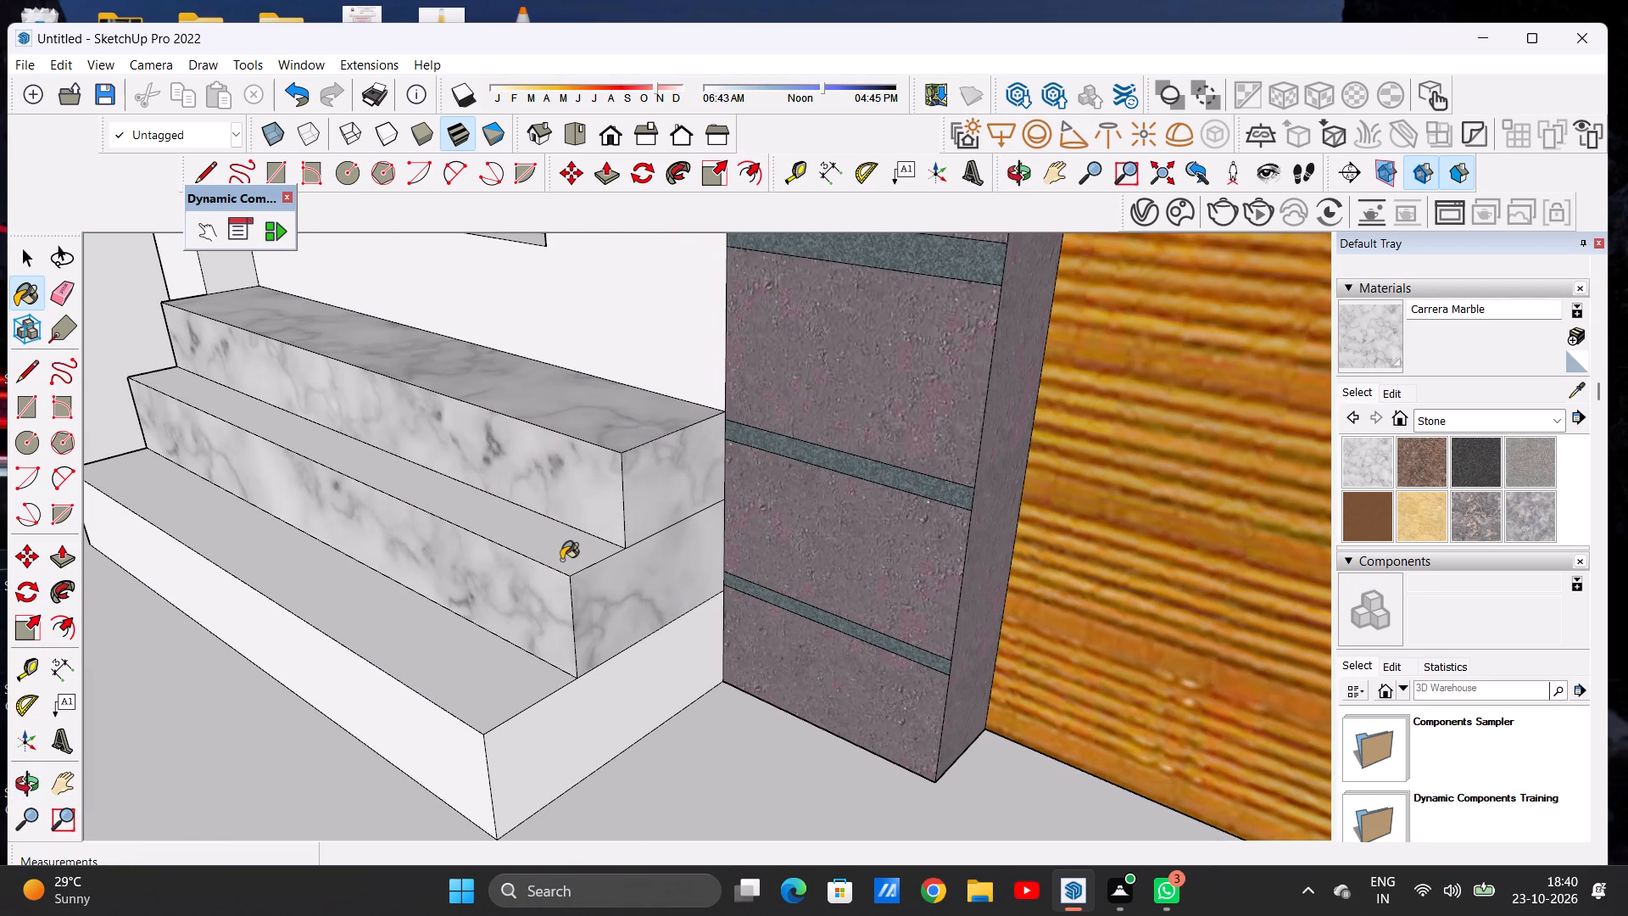
Paint the bottom entrance step's pillar-side end, tread and riser with Carrera Marble.
left_click(555, 750)
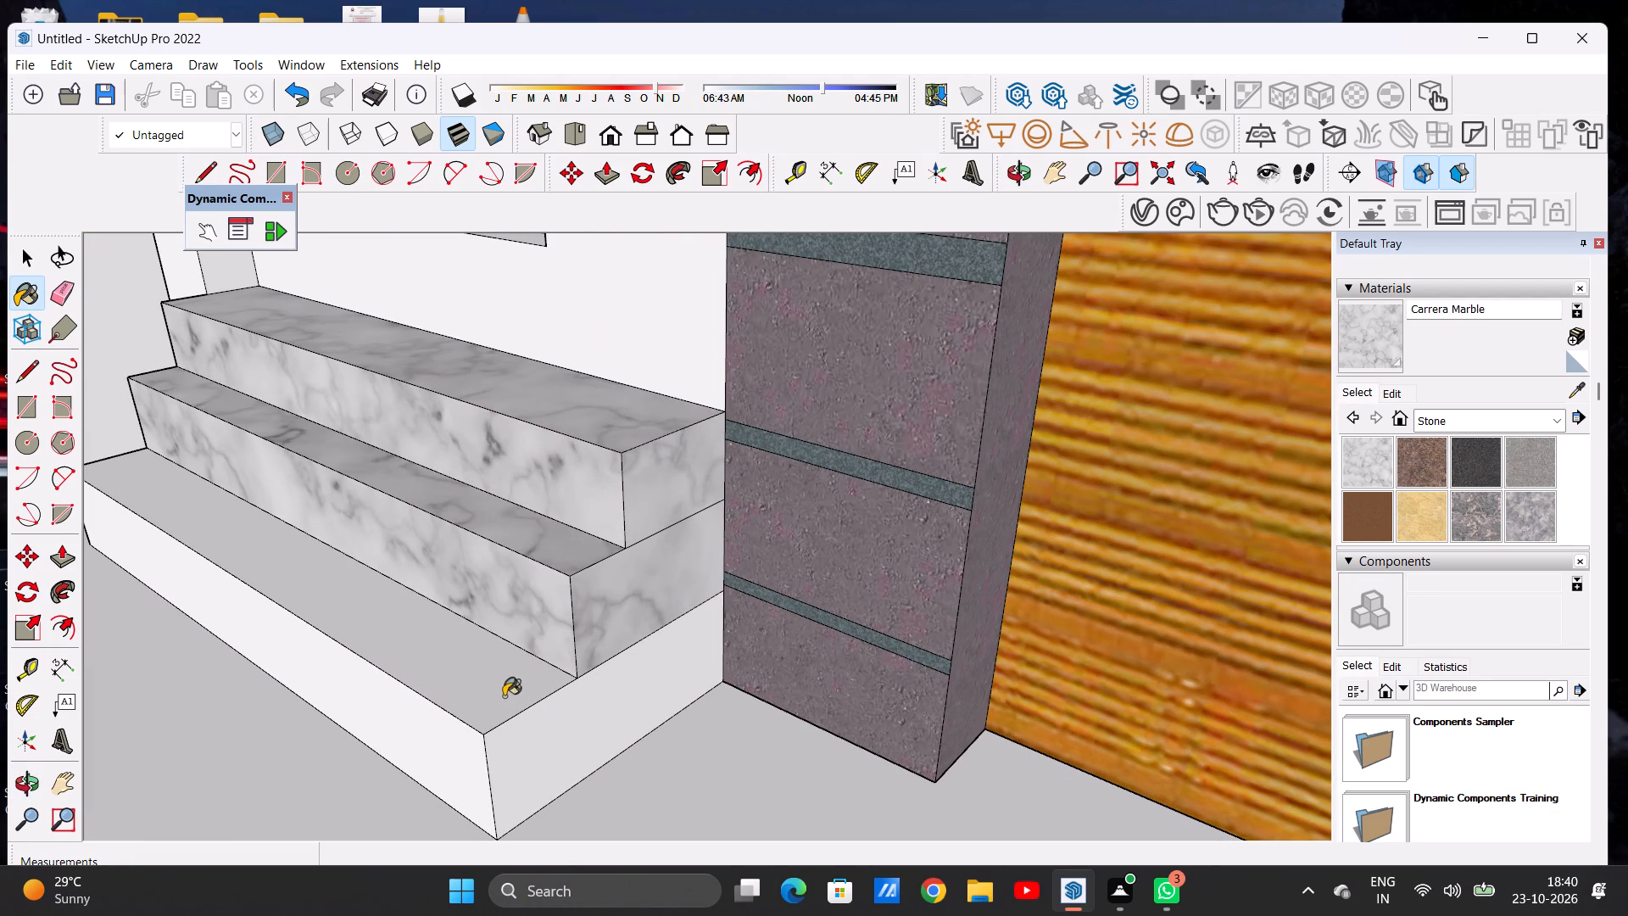
left_click(504, 696)
left_click(454, 735)
Paint the end faces of all three entrance steps towards the side boundary wall with Carrera Marble.
scroll(568, 723, "down", 14)
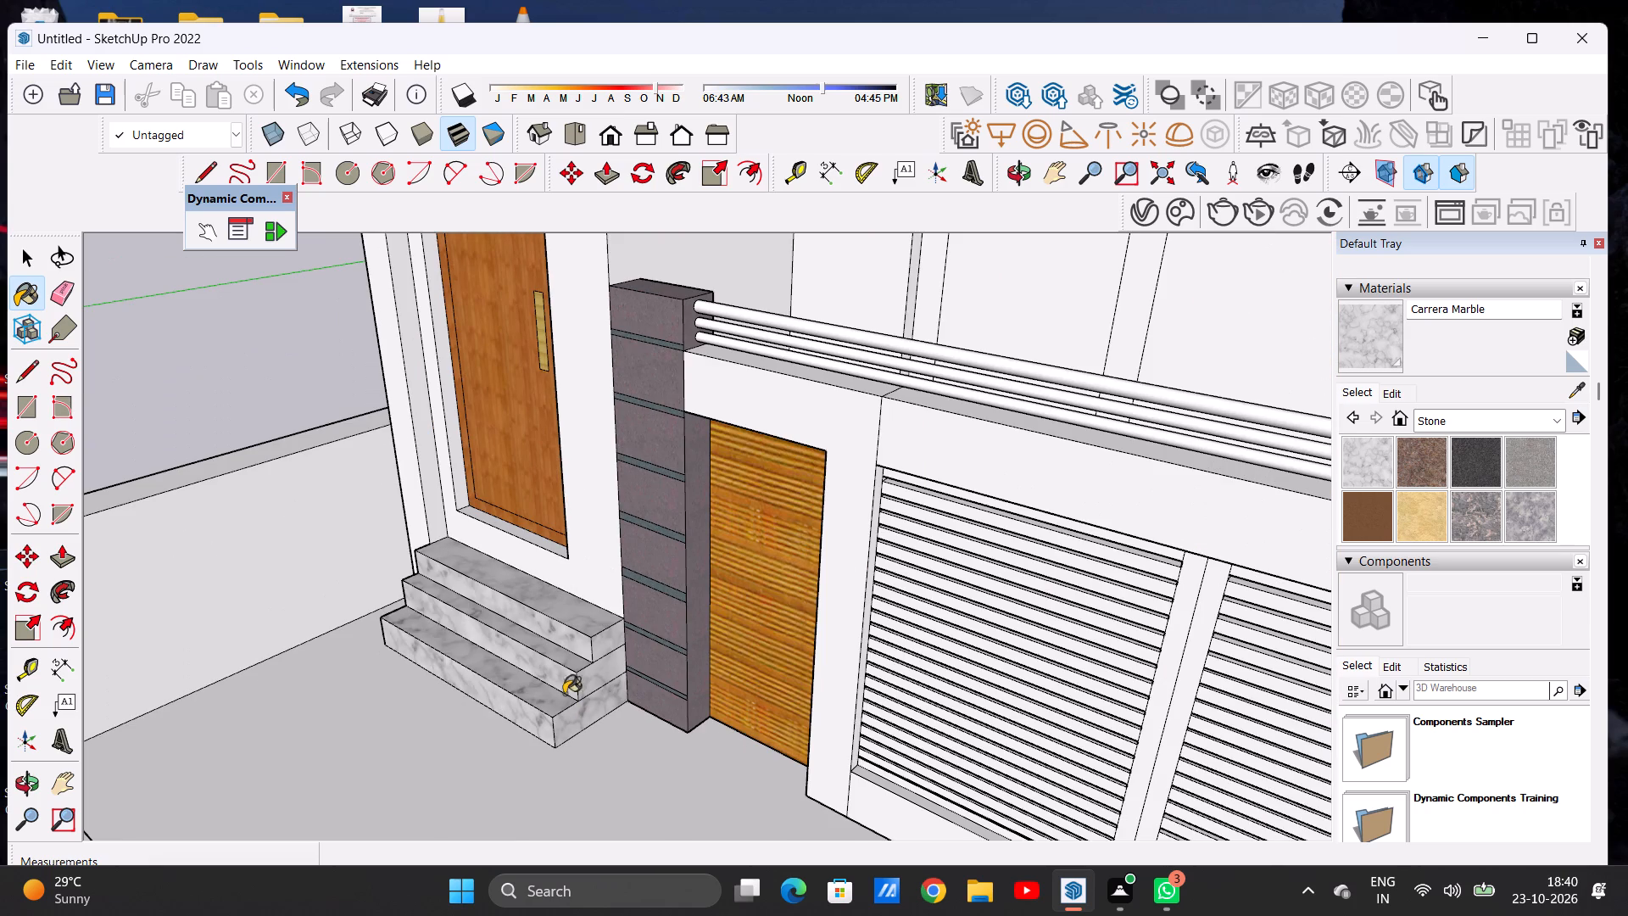
middle_click_drag(380, 656, 611, 608)
scroll(693, 597, "down", 9)
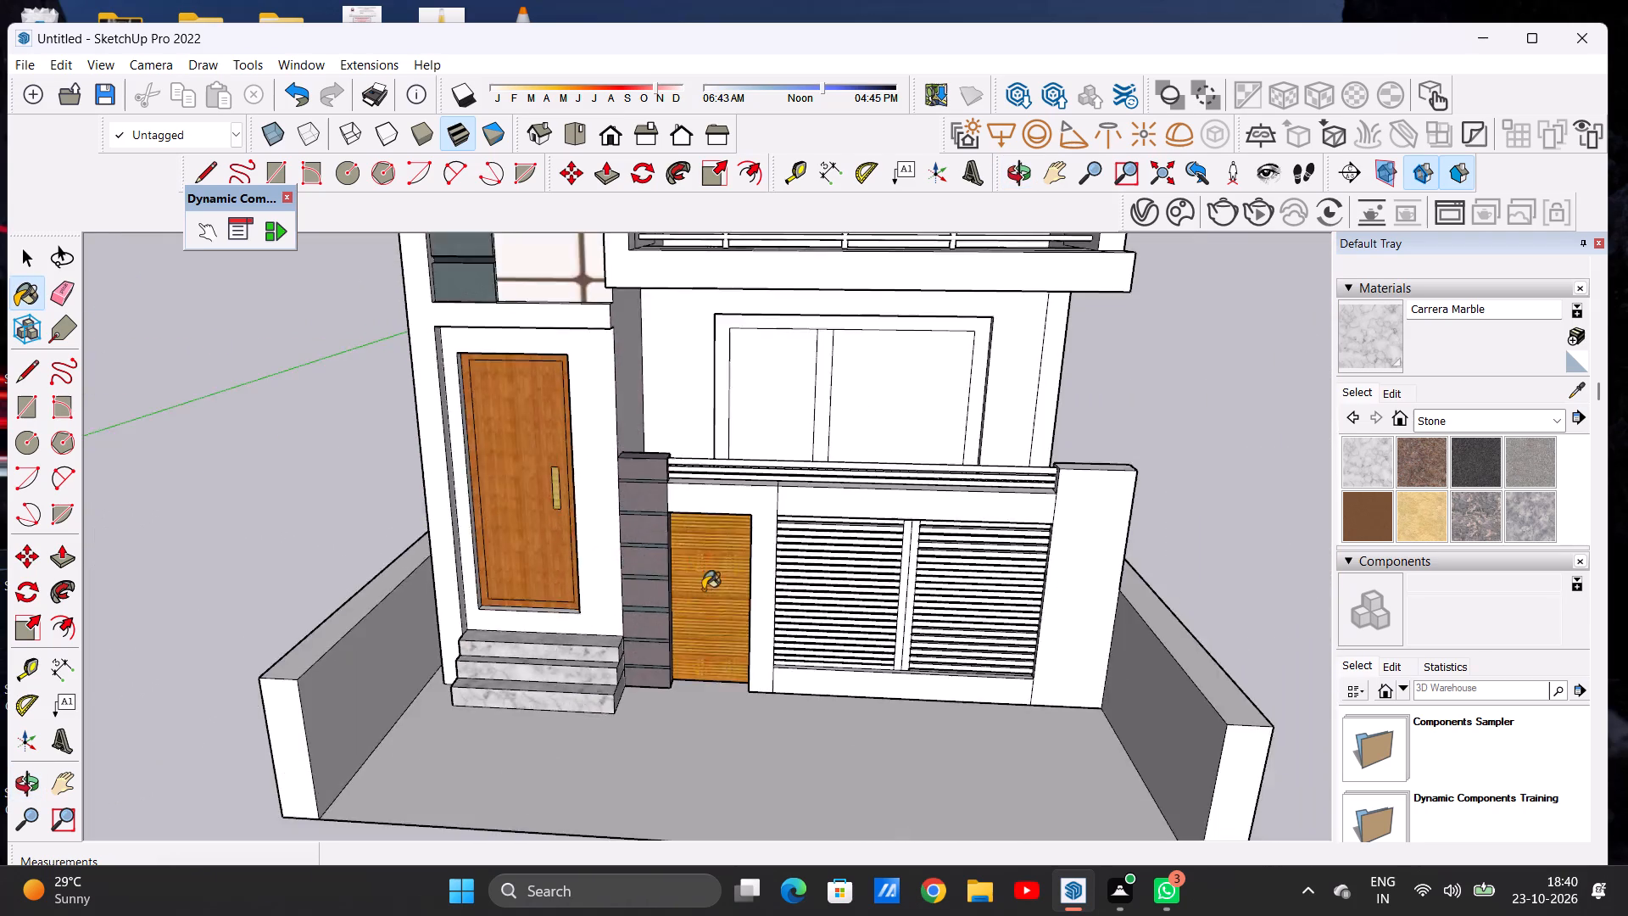
scroll(703, 589, "down", 4)
scroll(558, 650, "up", 14)
middle_click_drag(539, 623, 614, 610)
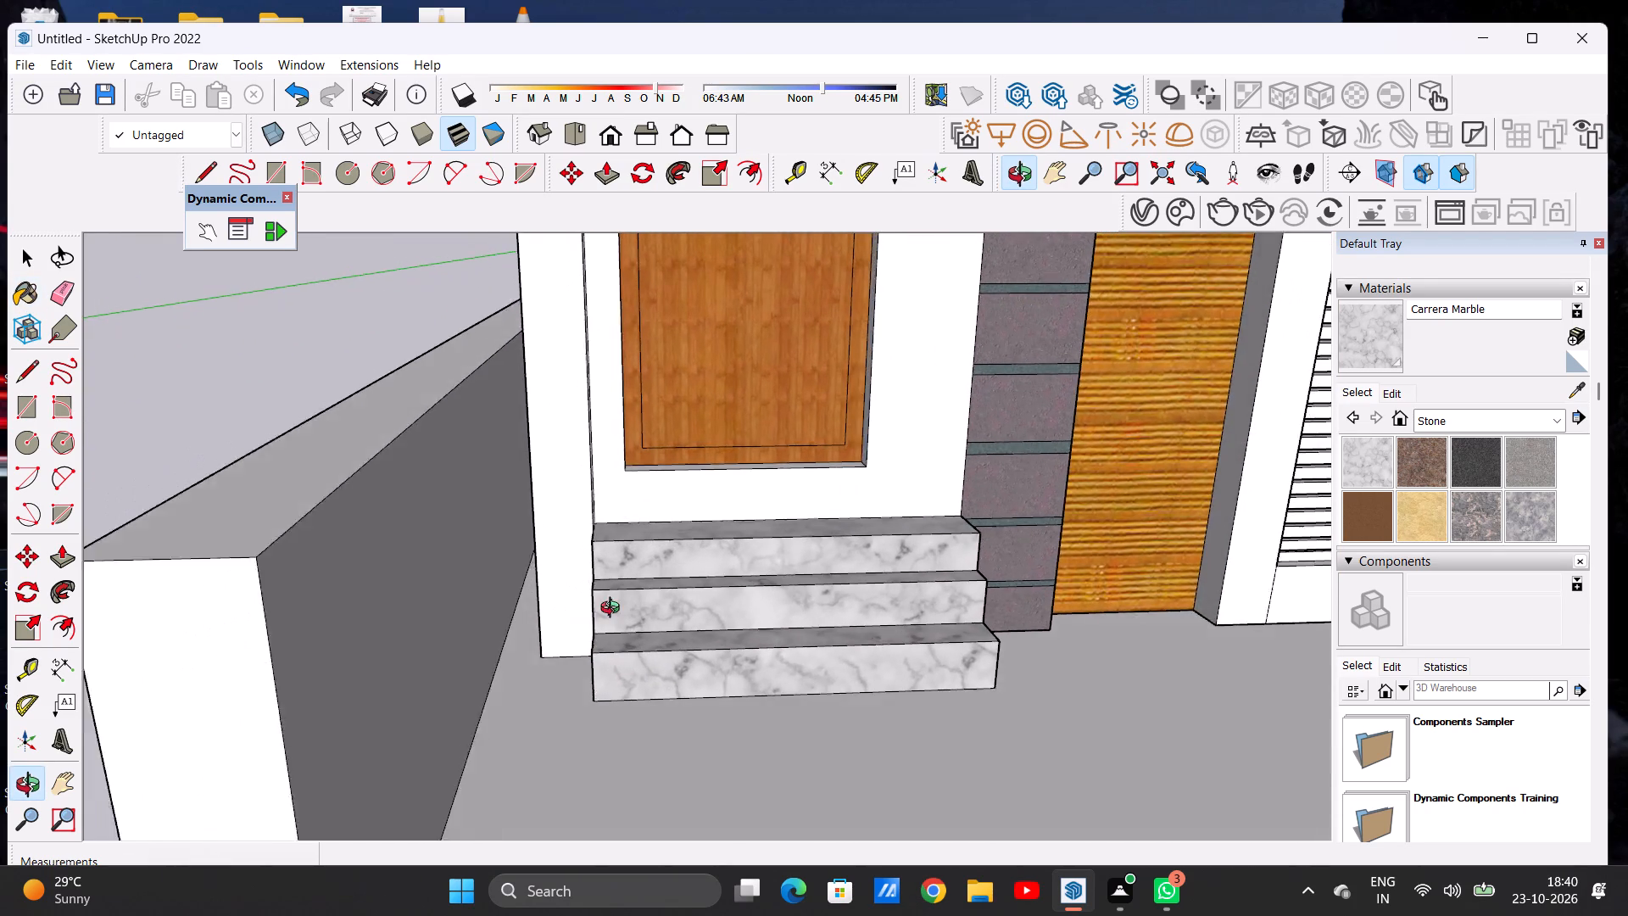
middle_click_drag(614, 610, 633, 606)
scroll(612, 616, "up", 6)
middle_click_drag(590, 616, 641, 598)
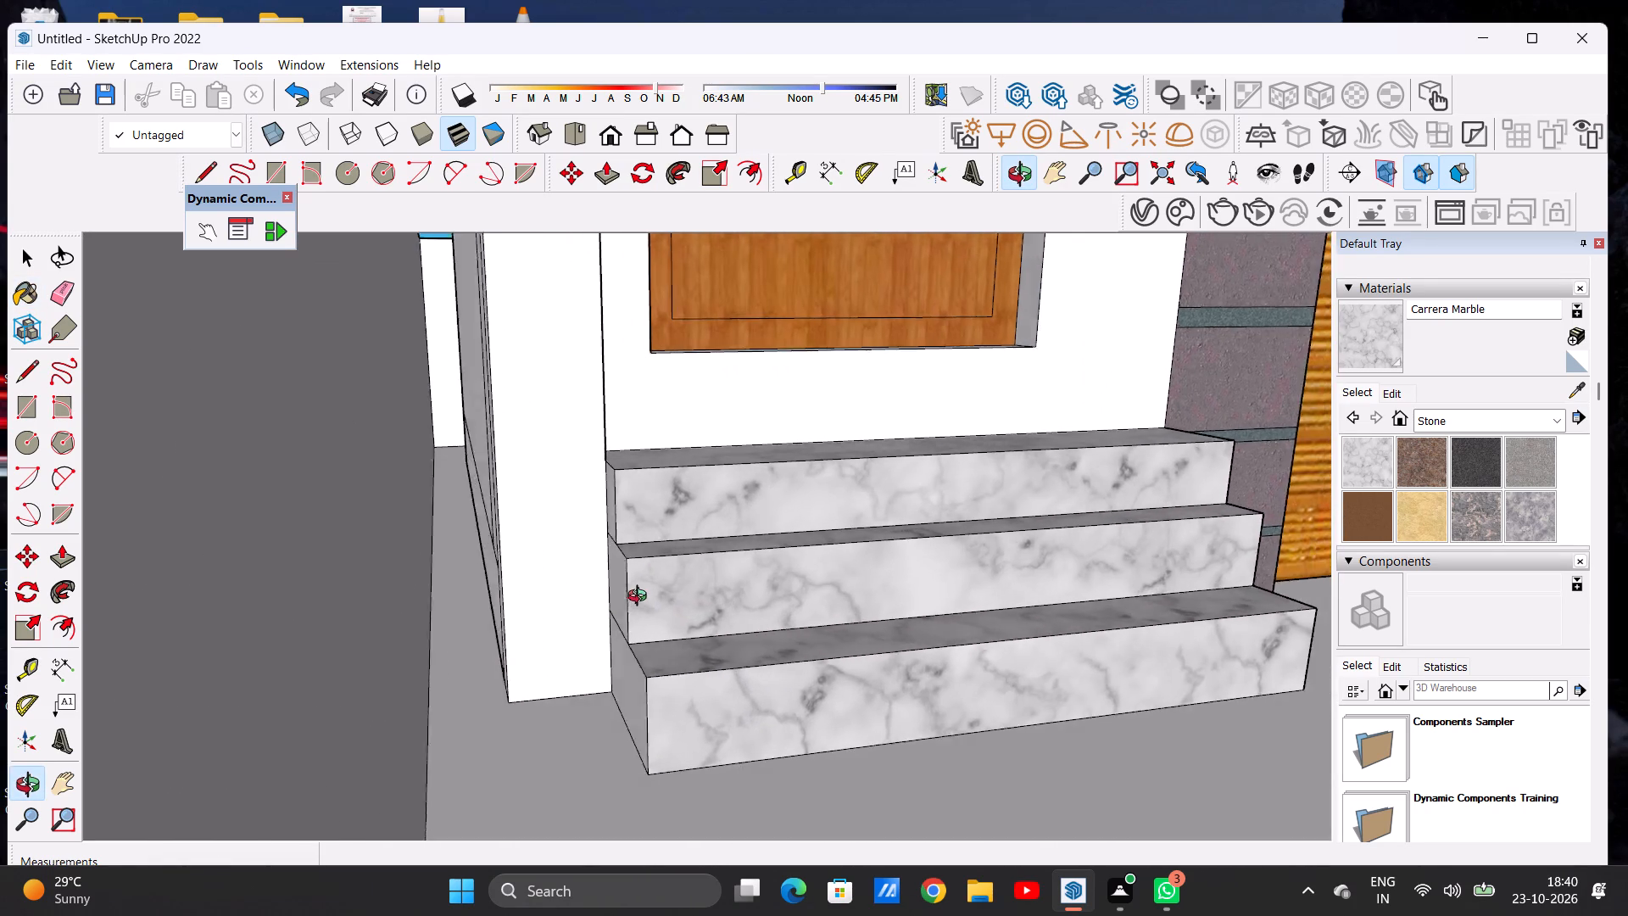
middle_click_drag(641, 598, 651, 595)
middle_click_drag(651, 595, 553, 612)
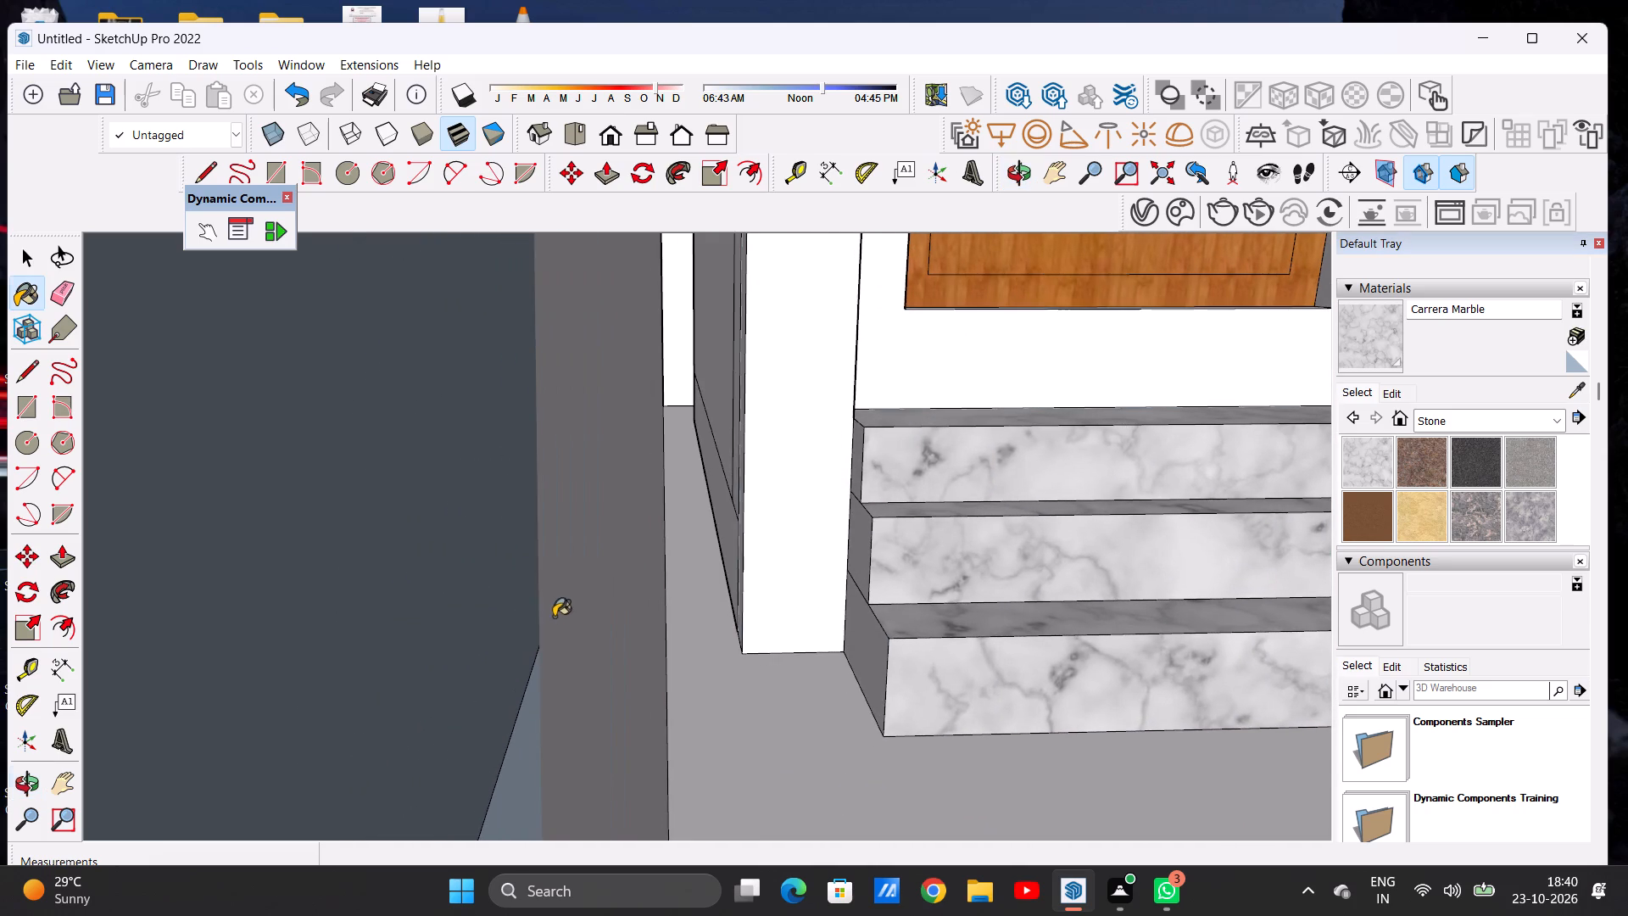
scroll(867, 575, "up", 6)
scroll(881, 495, "up", 1)
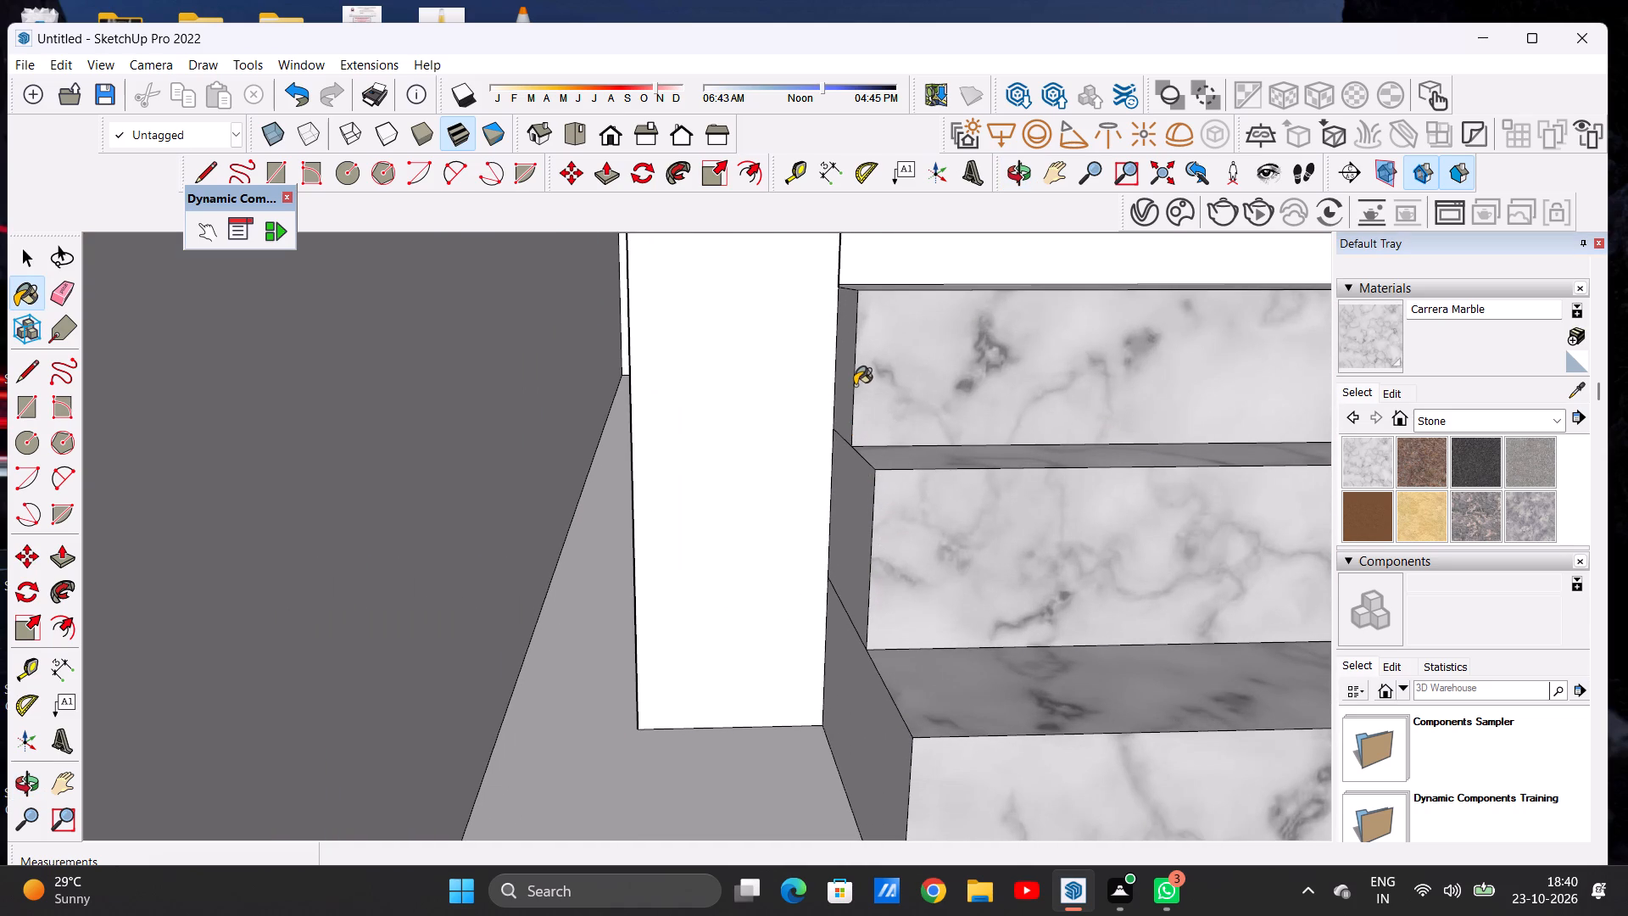
left_click(840, 366)
left_click(852, 517)
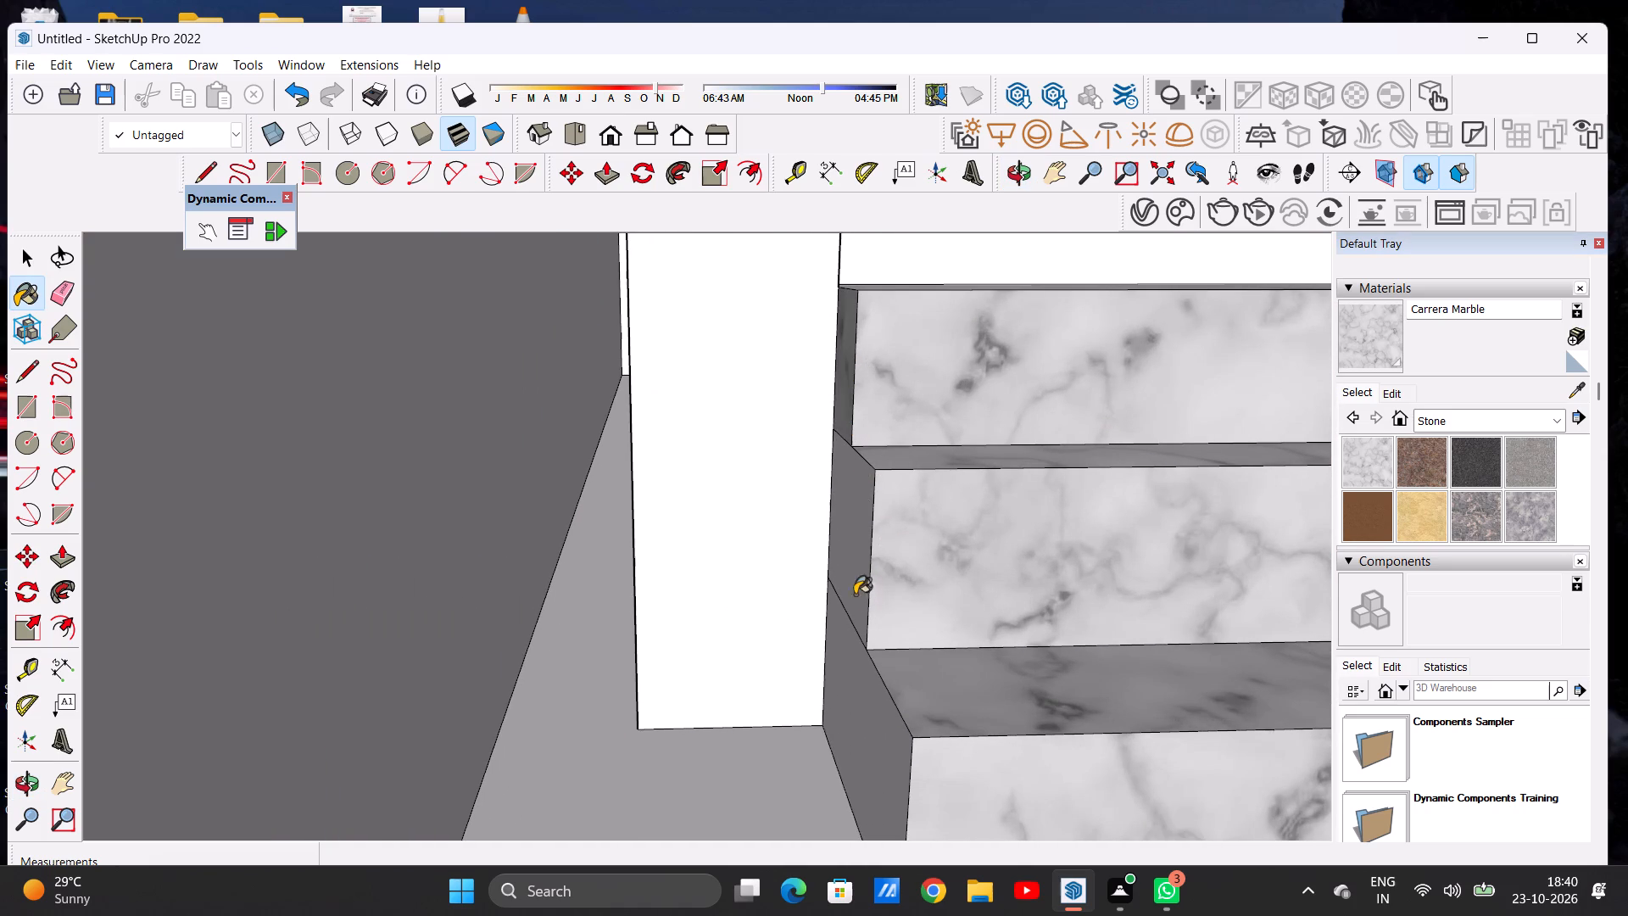
left_click(855, 691)
Examine the marble entrance steps together with the whole front elevation from the front and from an elevated angle.
scroll(671, 710, "down", 7)
scroll(576, 720, "down", 13)
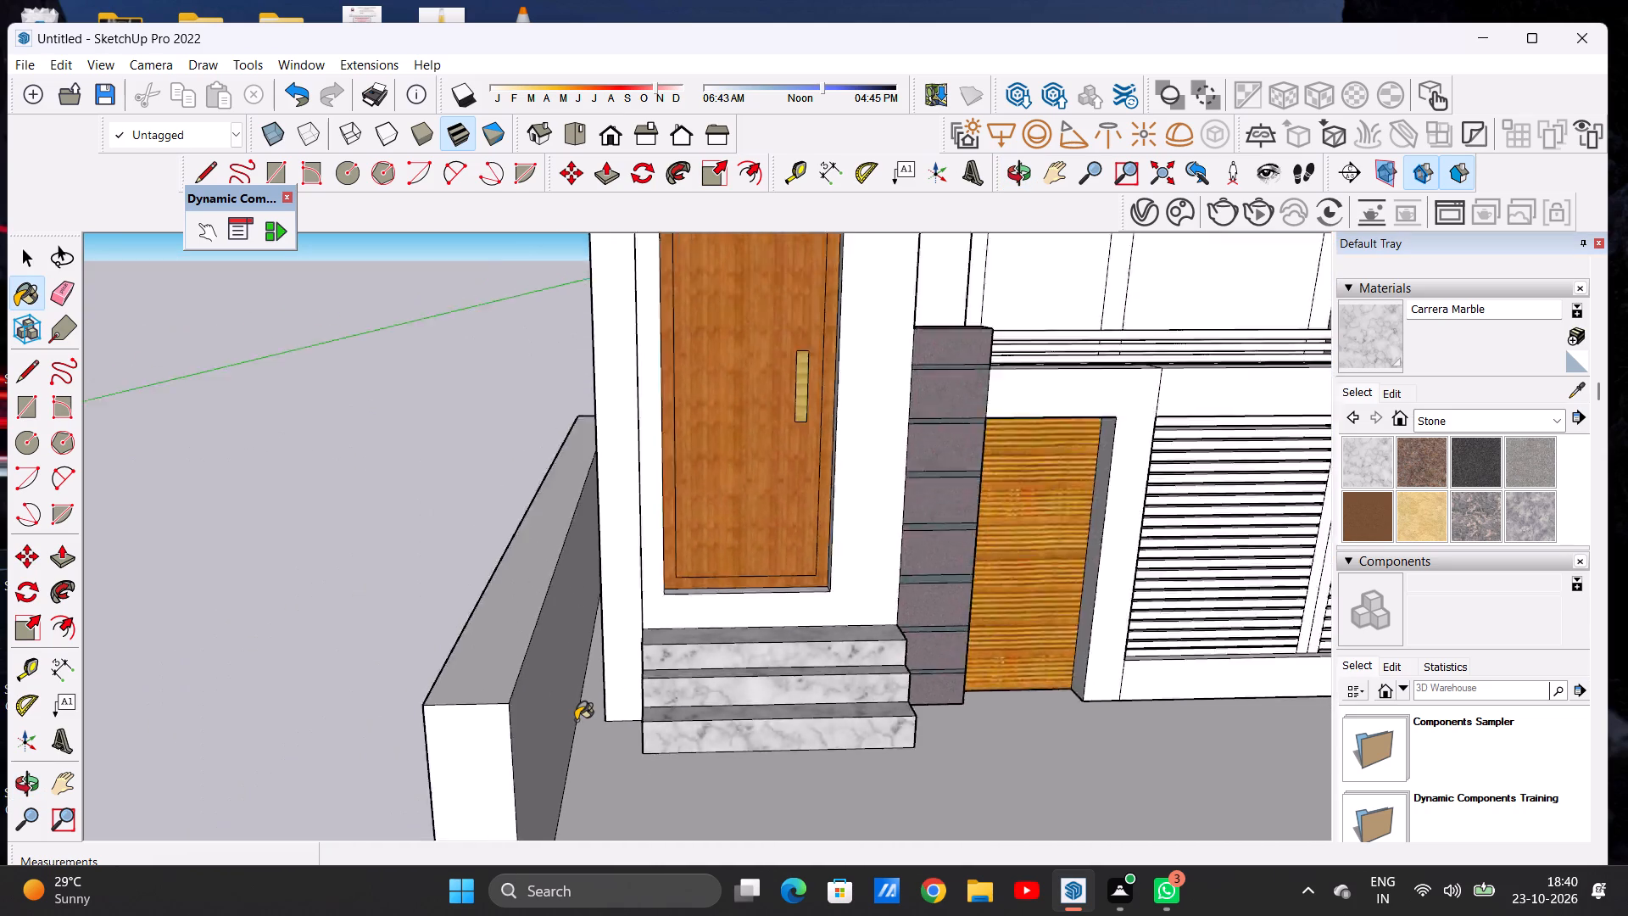
scroll(576, 720, "down", 5)
scroll(545, 699, "up", 1)
scroll(545, 699, "down", 11)
scroll(605, 712, "up", 7)
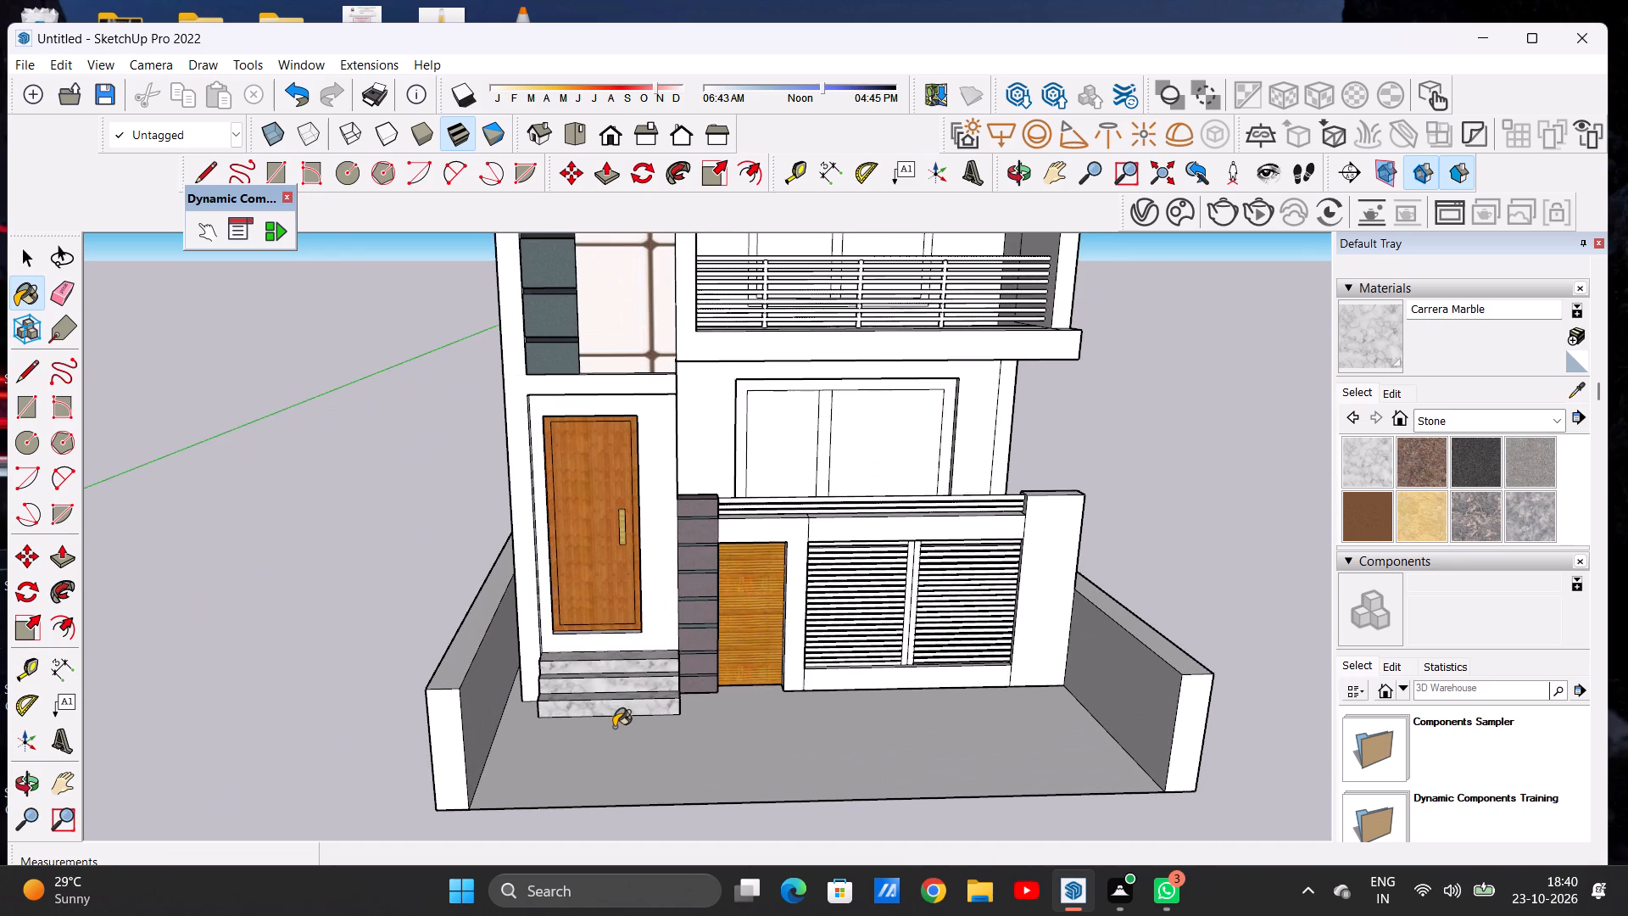
middle_click_drag(608, 708, 592, 660)
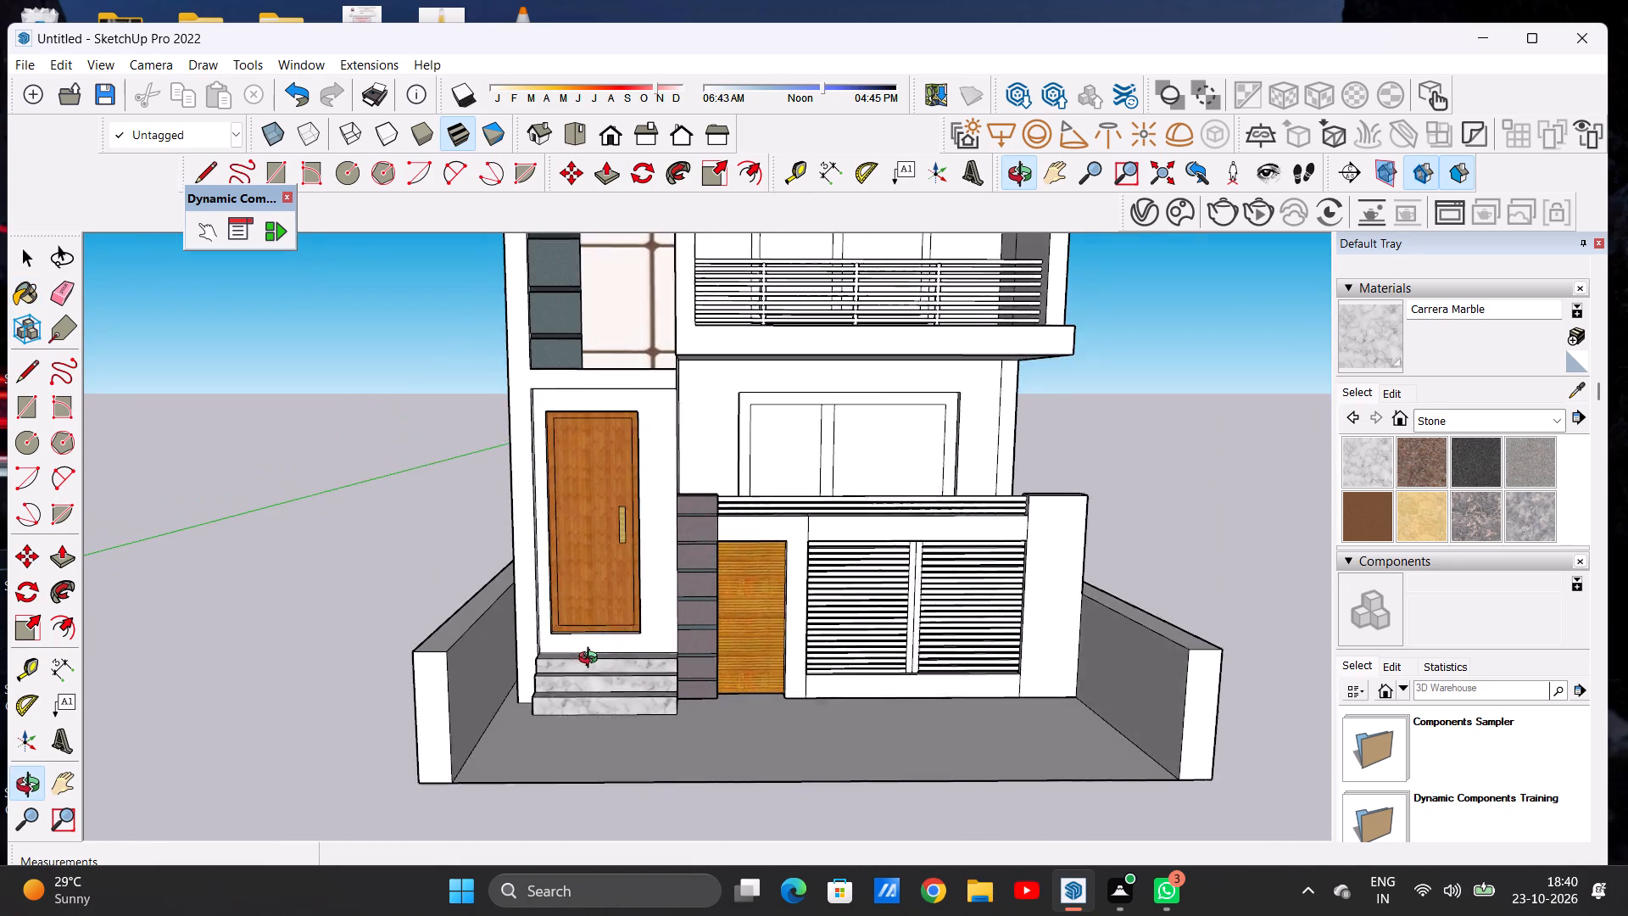
middle_click_drag(592, 660, 590, 662)
scroll(589, 740, "down", 10)
scroll(616, 711, "up", 5)
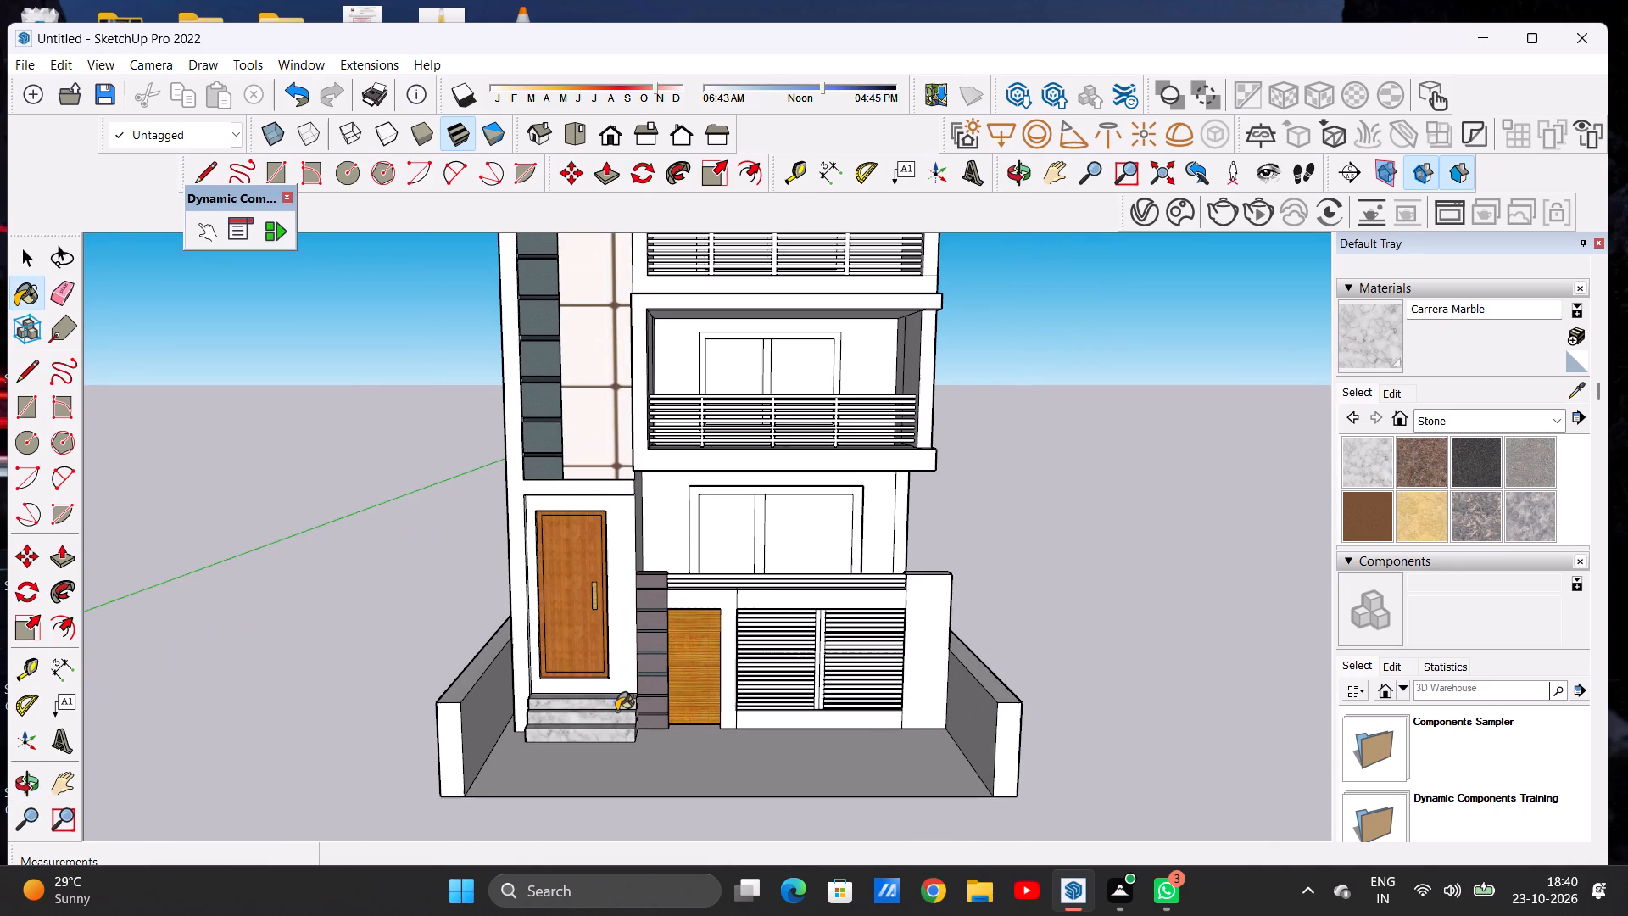
key("space")
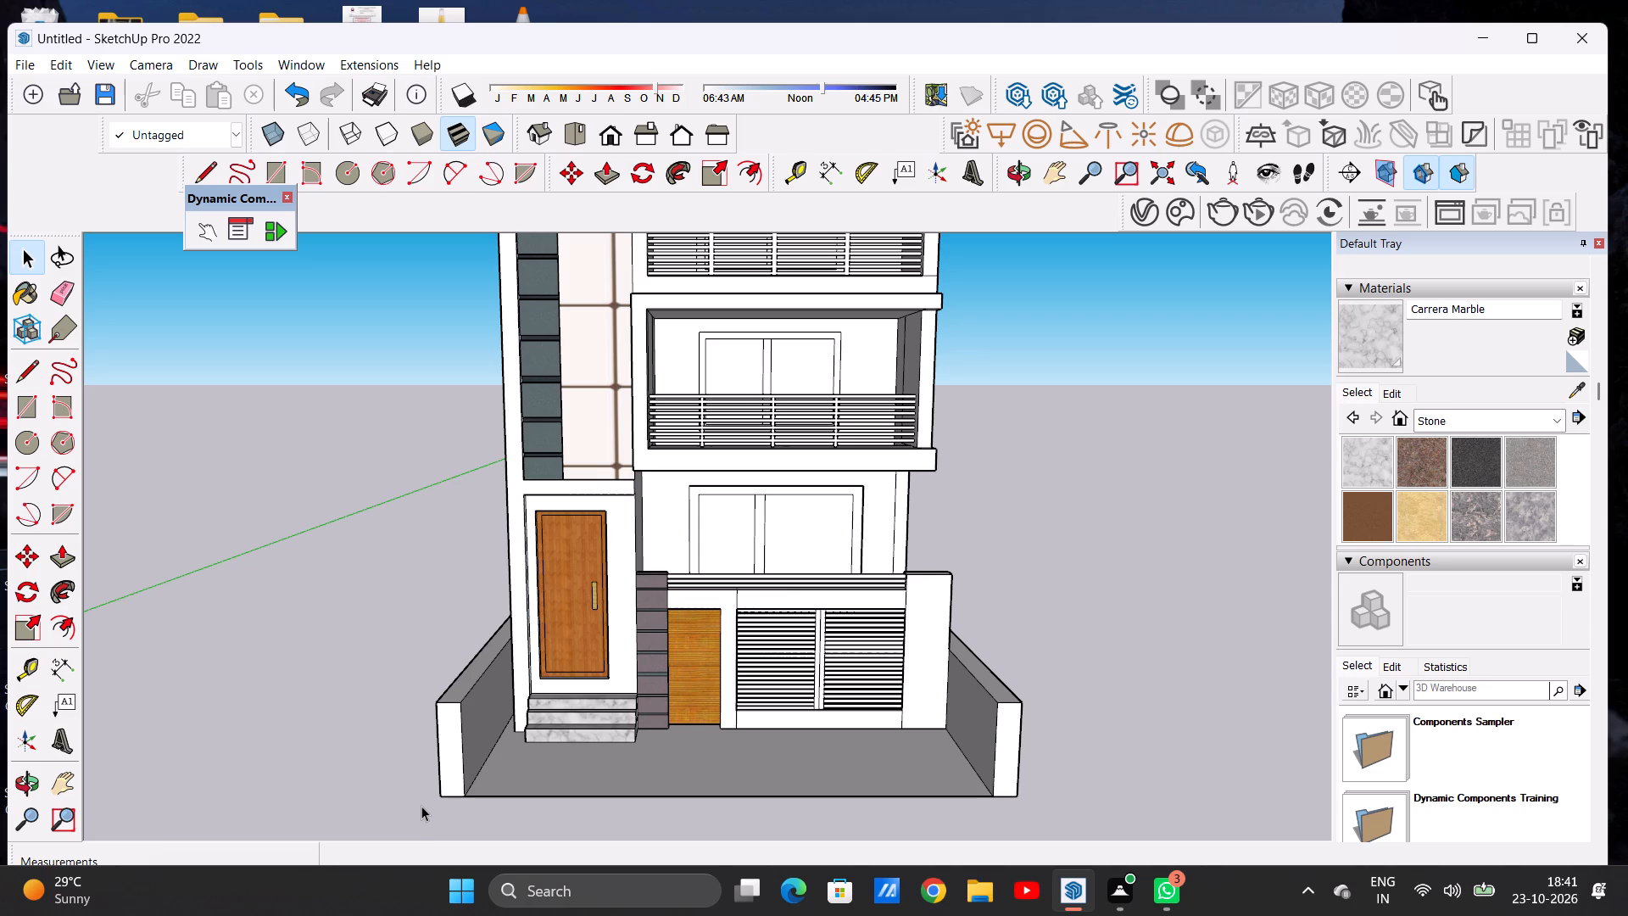
scroll(425, 758, "down", 3)
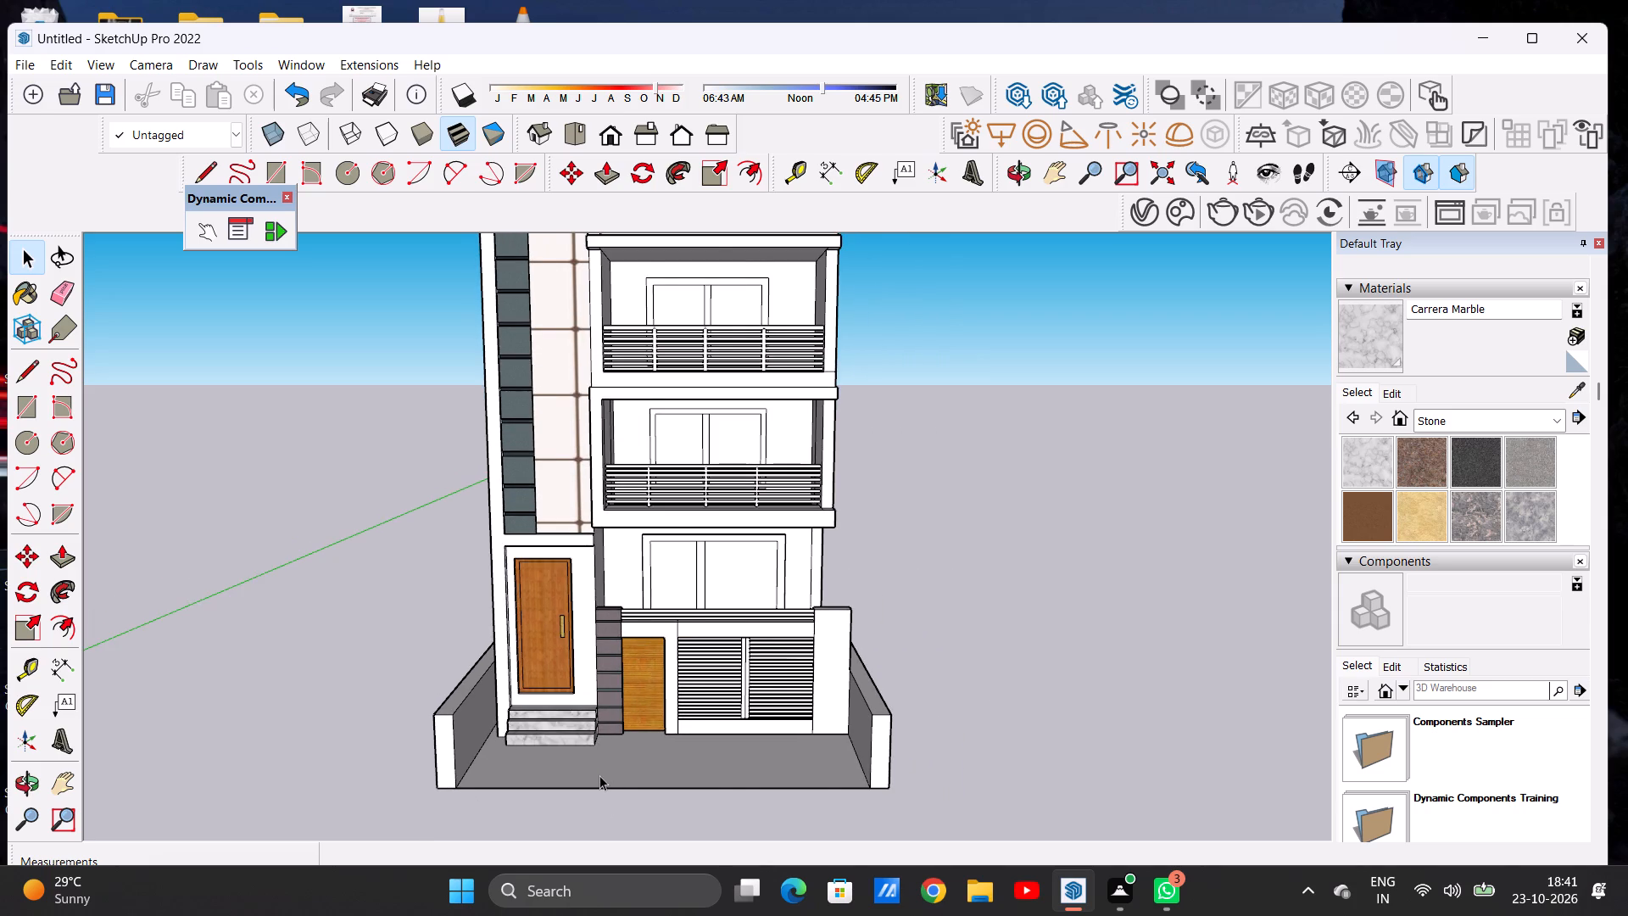
middle_click_drag(594, 775, 506, 841)
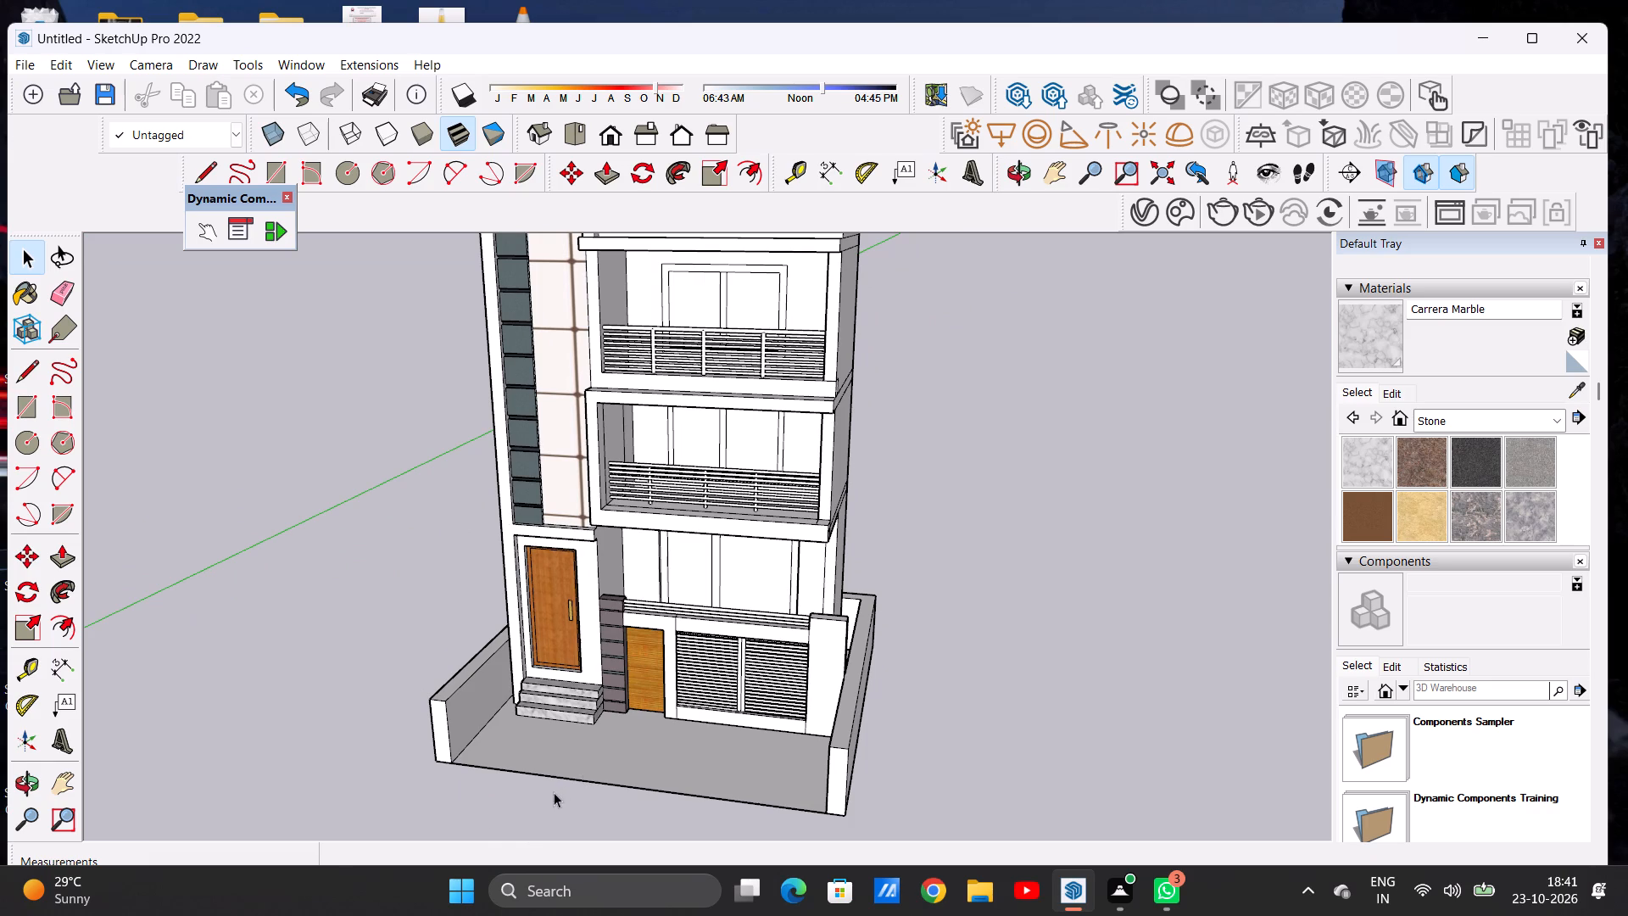
scroll(677, 714, "down", 6)
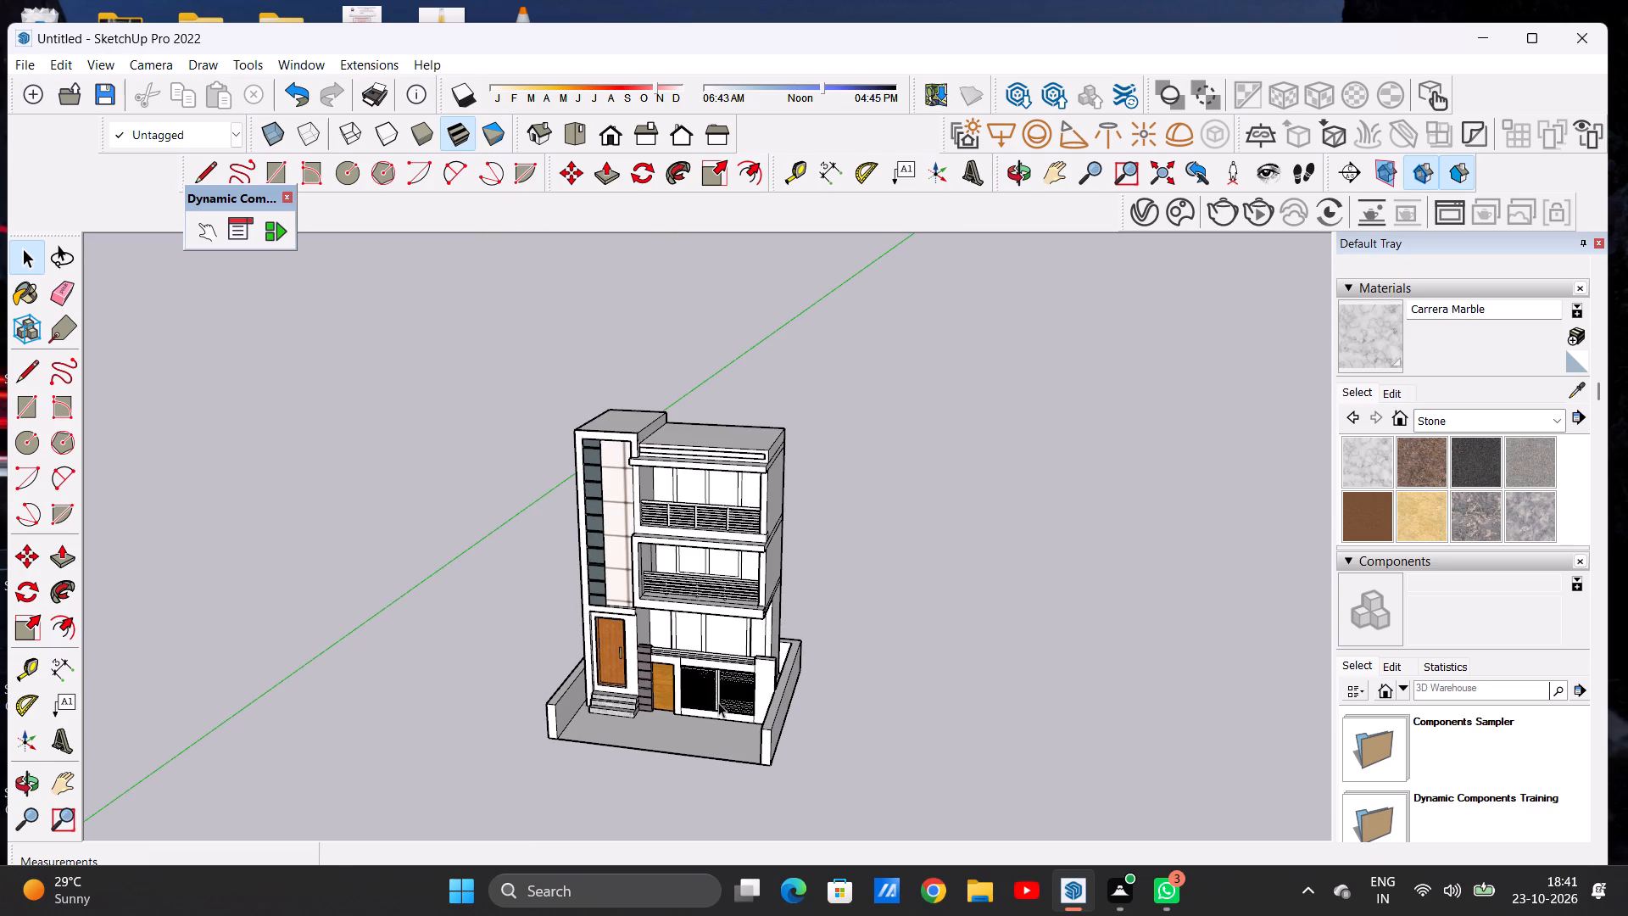
Examine the front elevation and marble entrance steps from close up, from a distance and from the side.
middle_click_drag(648, 711, 792, 699)
scroll(681, 741, "down", 4)
scroll(711, 712, "up", 3)
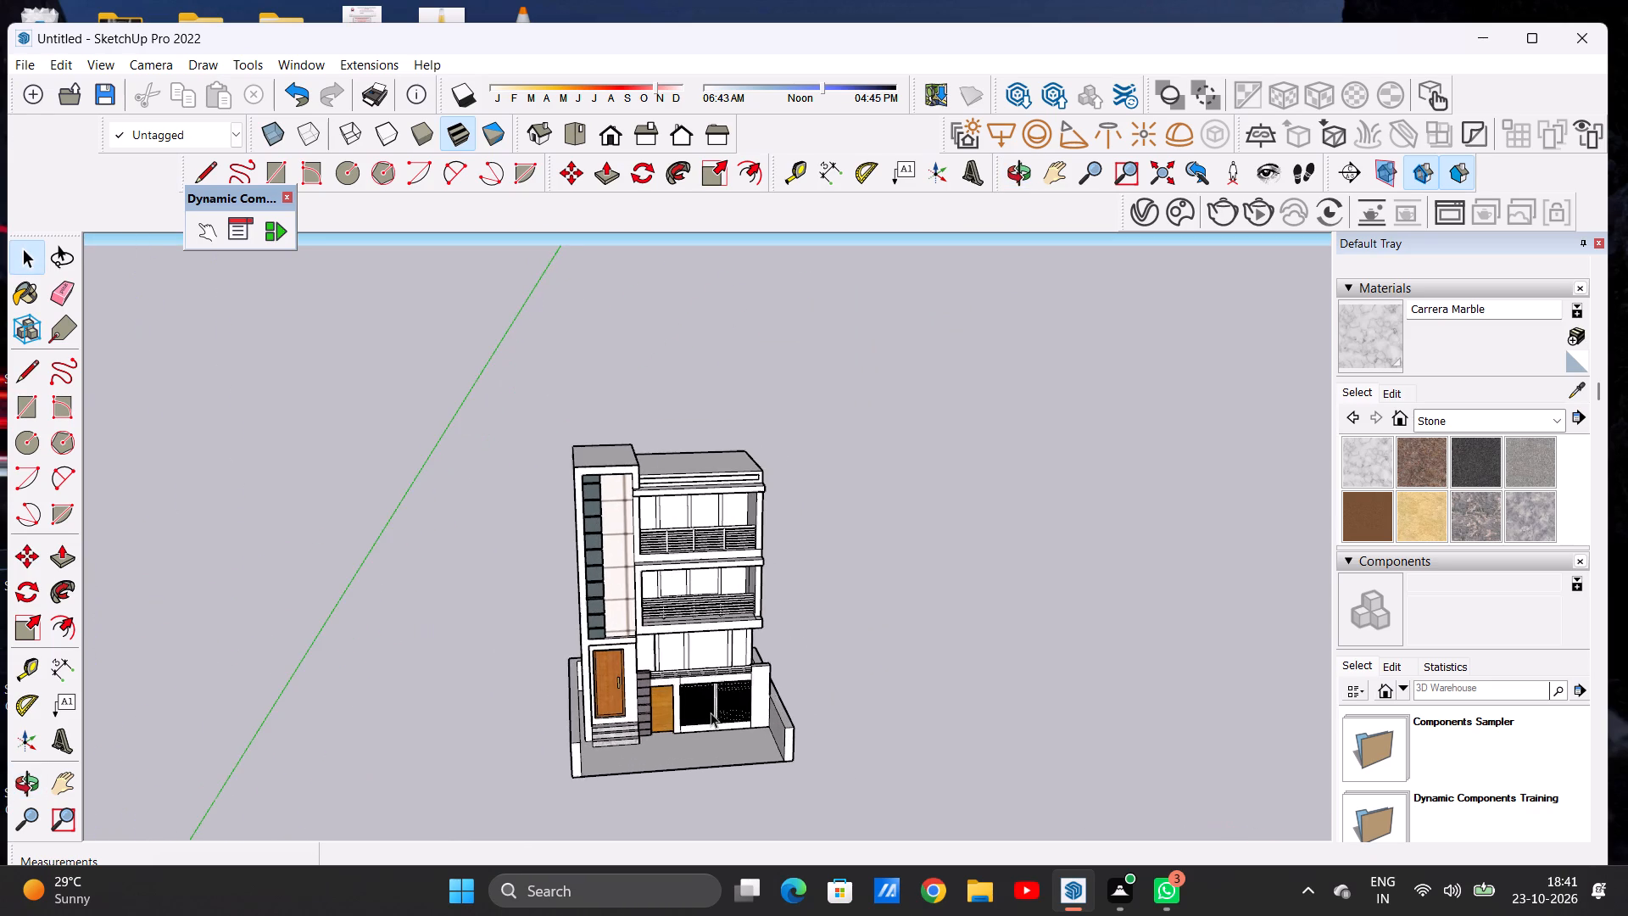
scroll(661, 701, "up", 13)
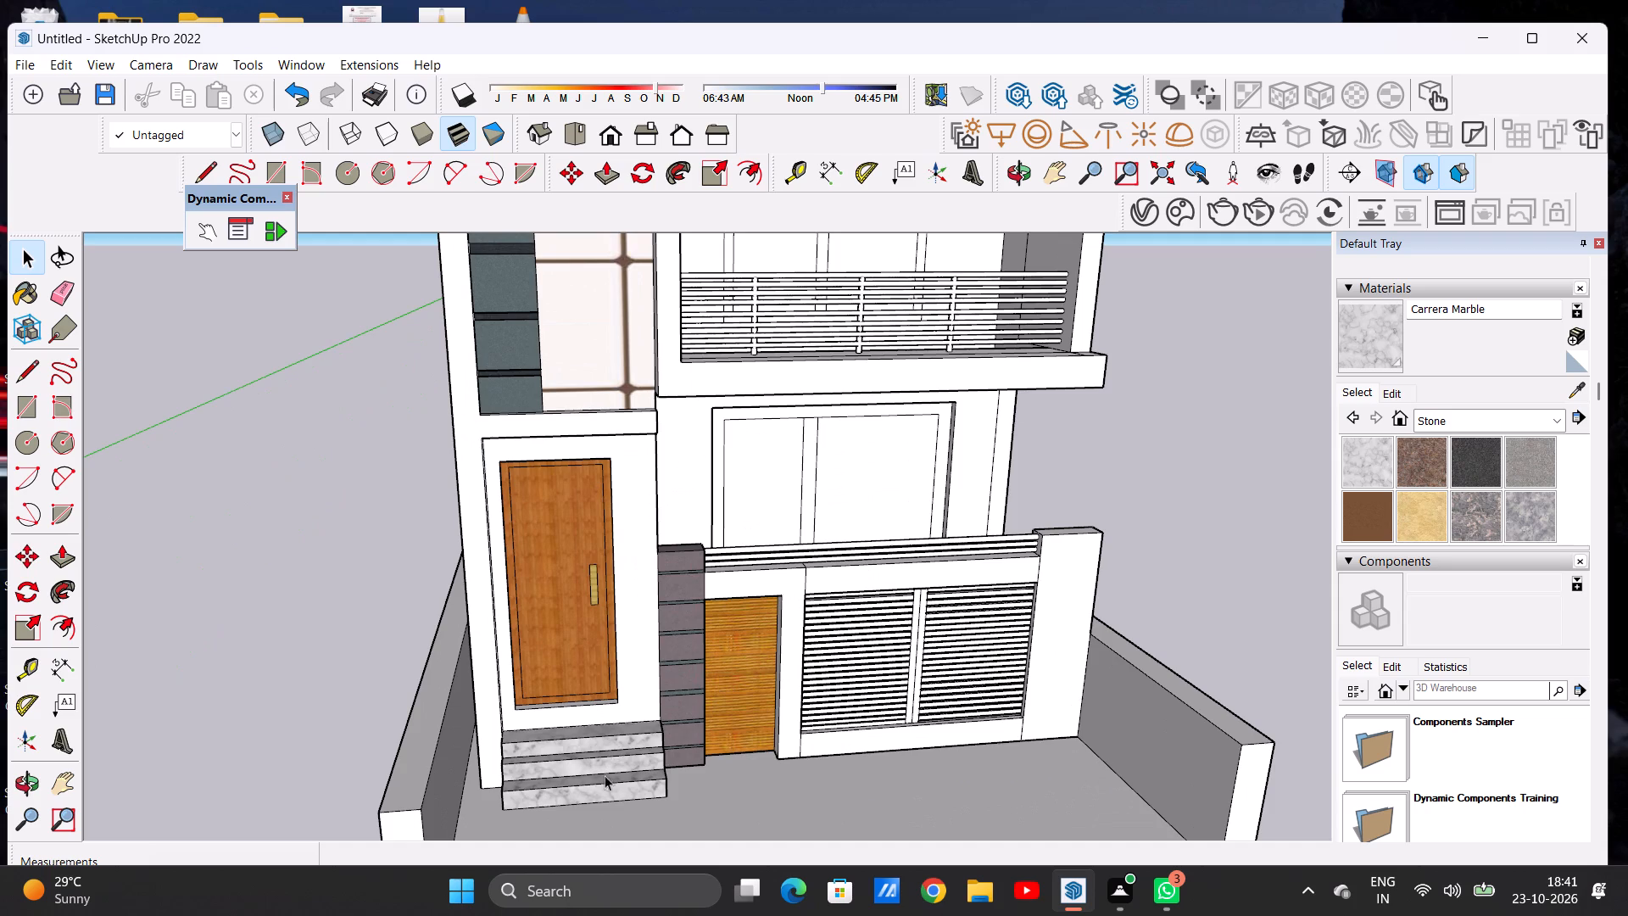
middle_click_drag(610, 791, 521, 726)
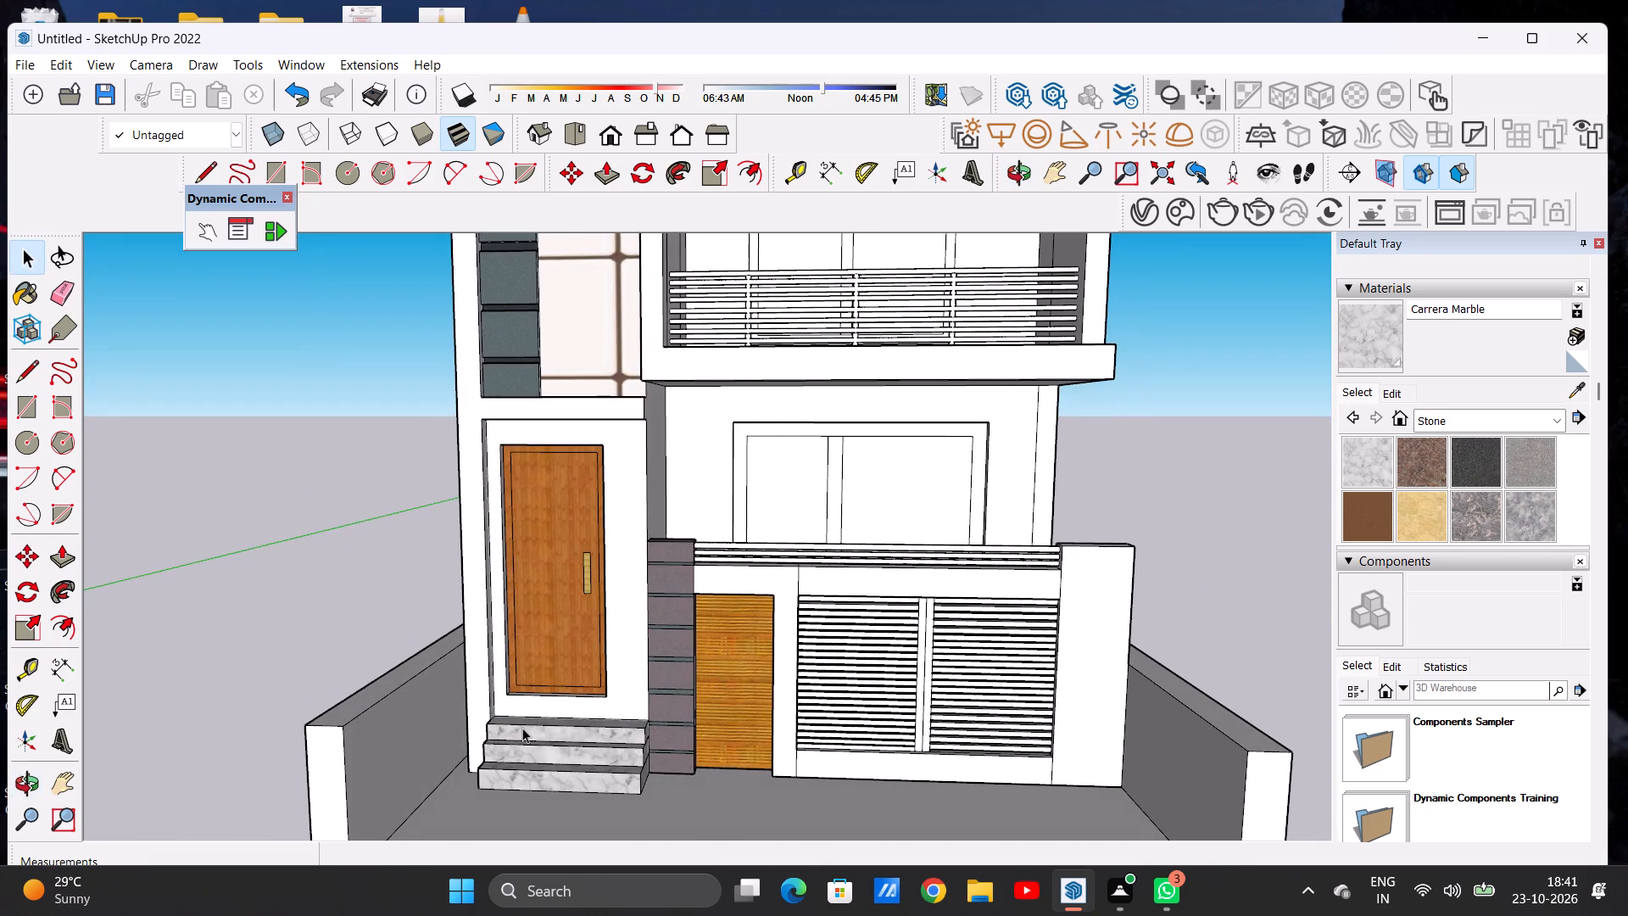
scroll(624, 807, "down", 1)
scroll(628, 809, "up", 1)
scroll(628, 809, "down", 4)
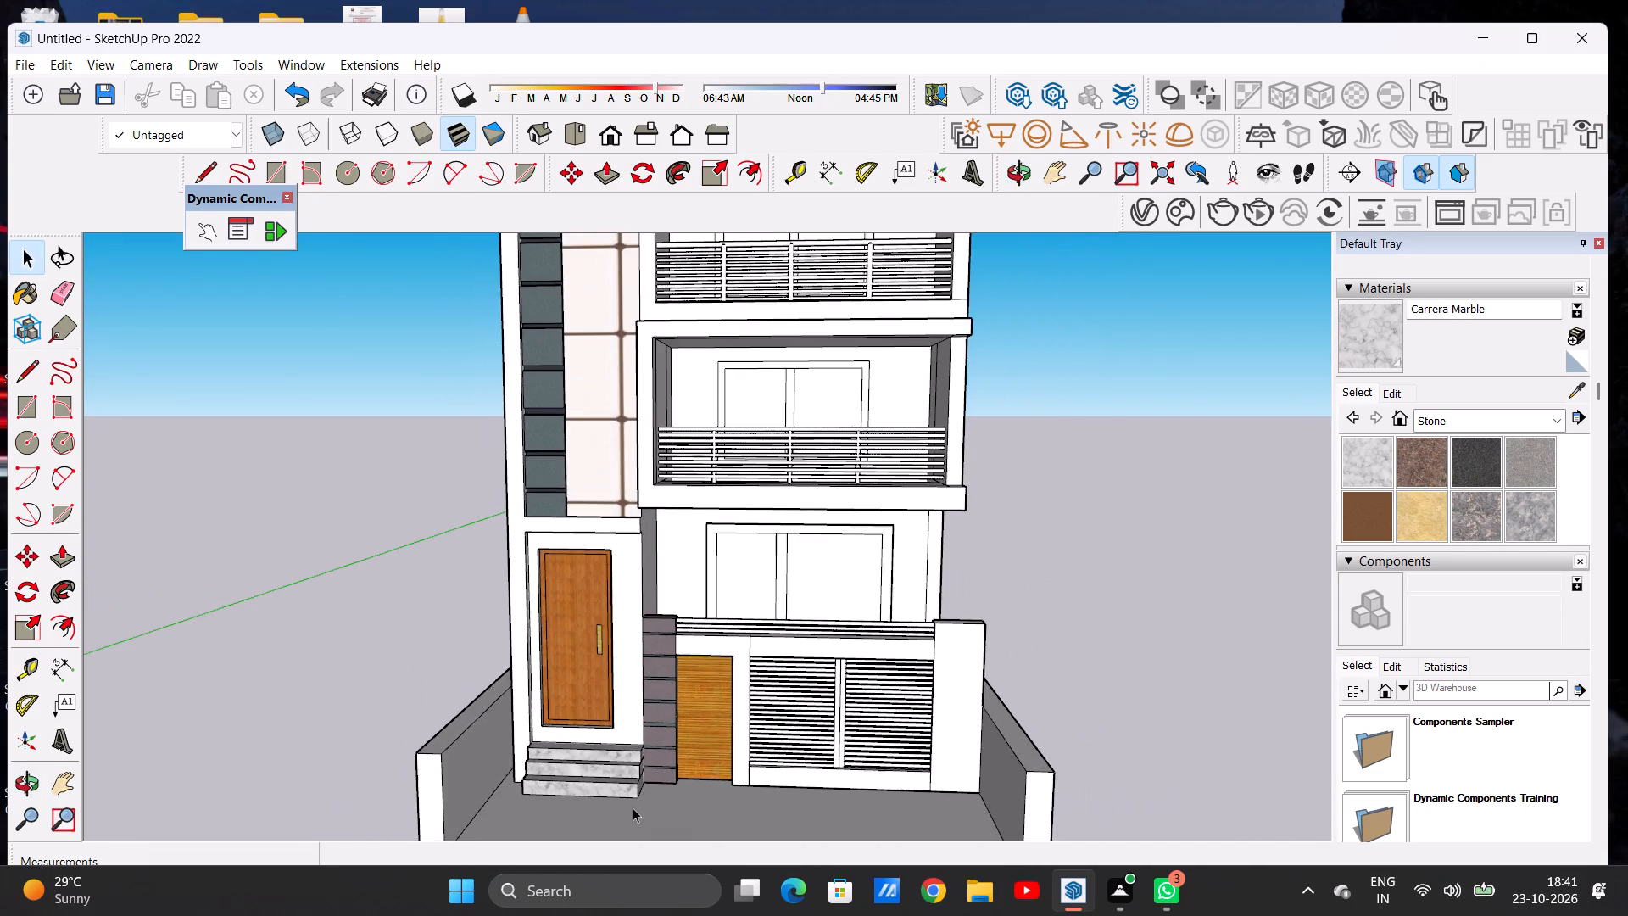
scroll(637, 801, "down", 7)
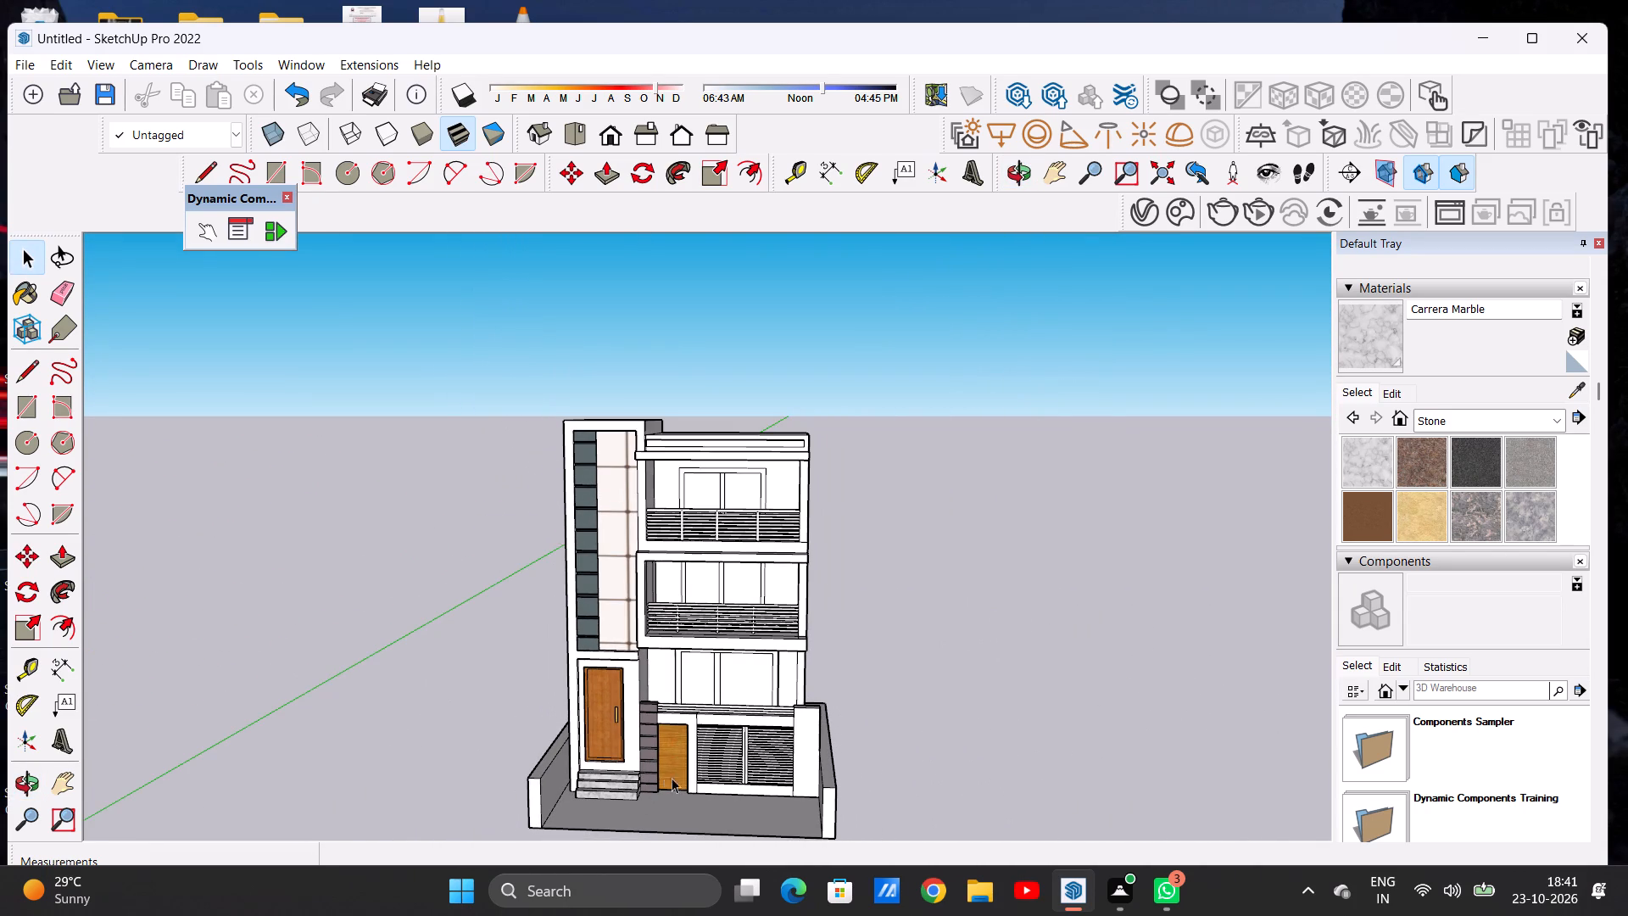
middle_click_drag(800, 600, 451, 572)
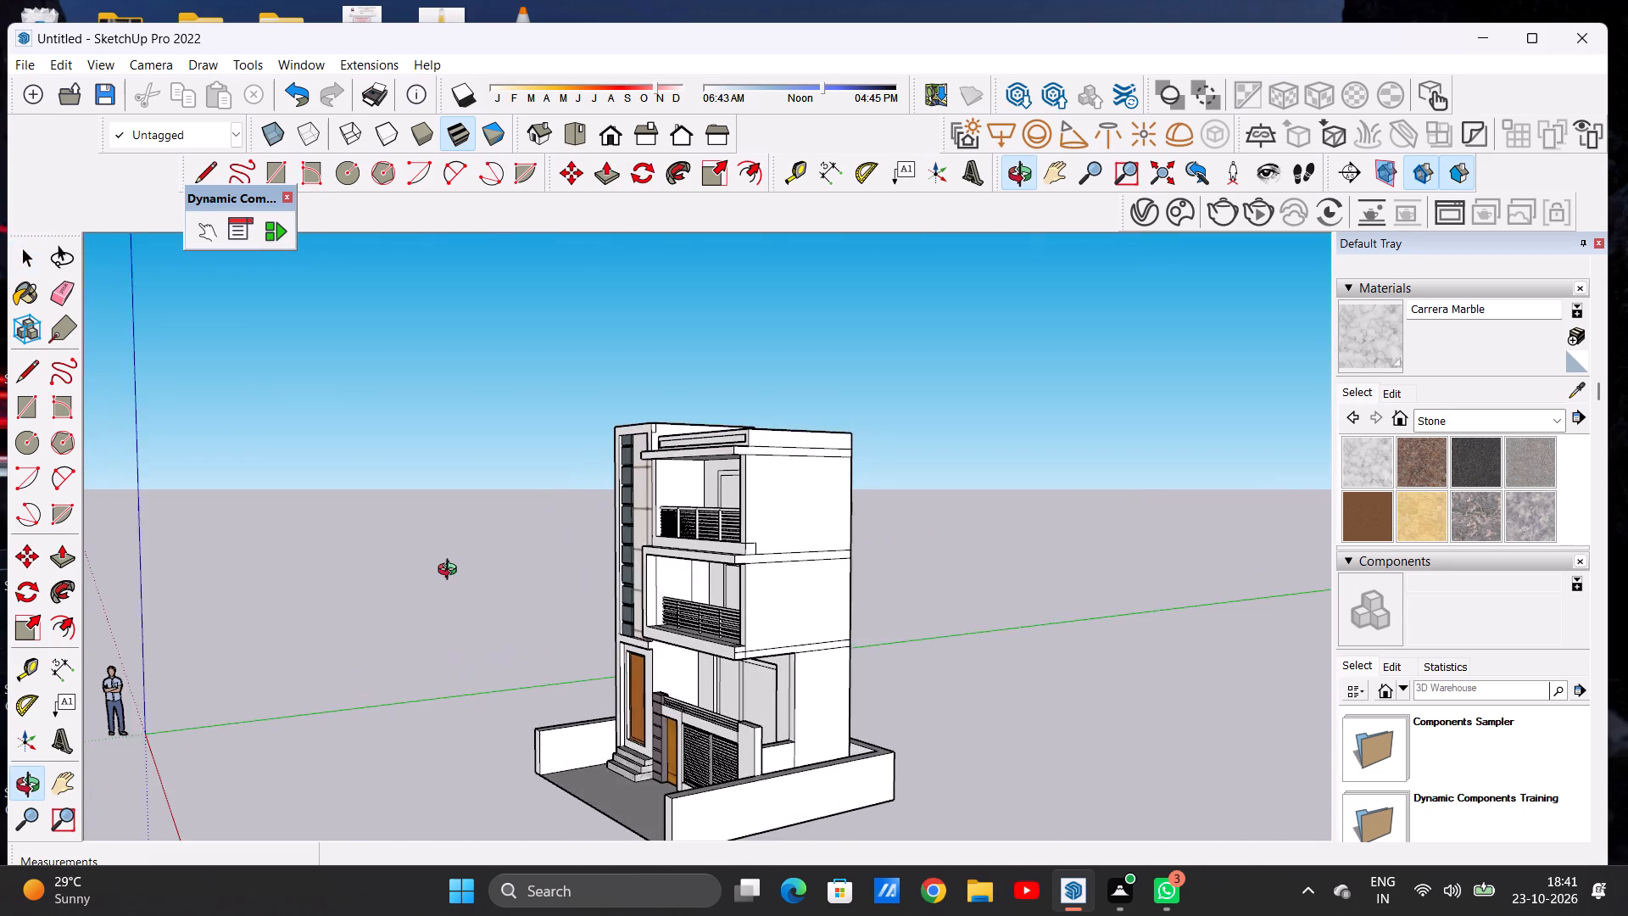
middle_click_drag(451, 572, 893, 556)
middle_click_drag(867, 562, 721, 571)
Paint the three horizontal pipe rails above the louvred front panels with Formica Graystone from the Synthetic Surfaces materials.
scroll(767, 575, "down", 5)
scroll(755, 699, "up", 10)
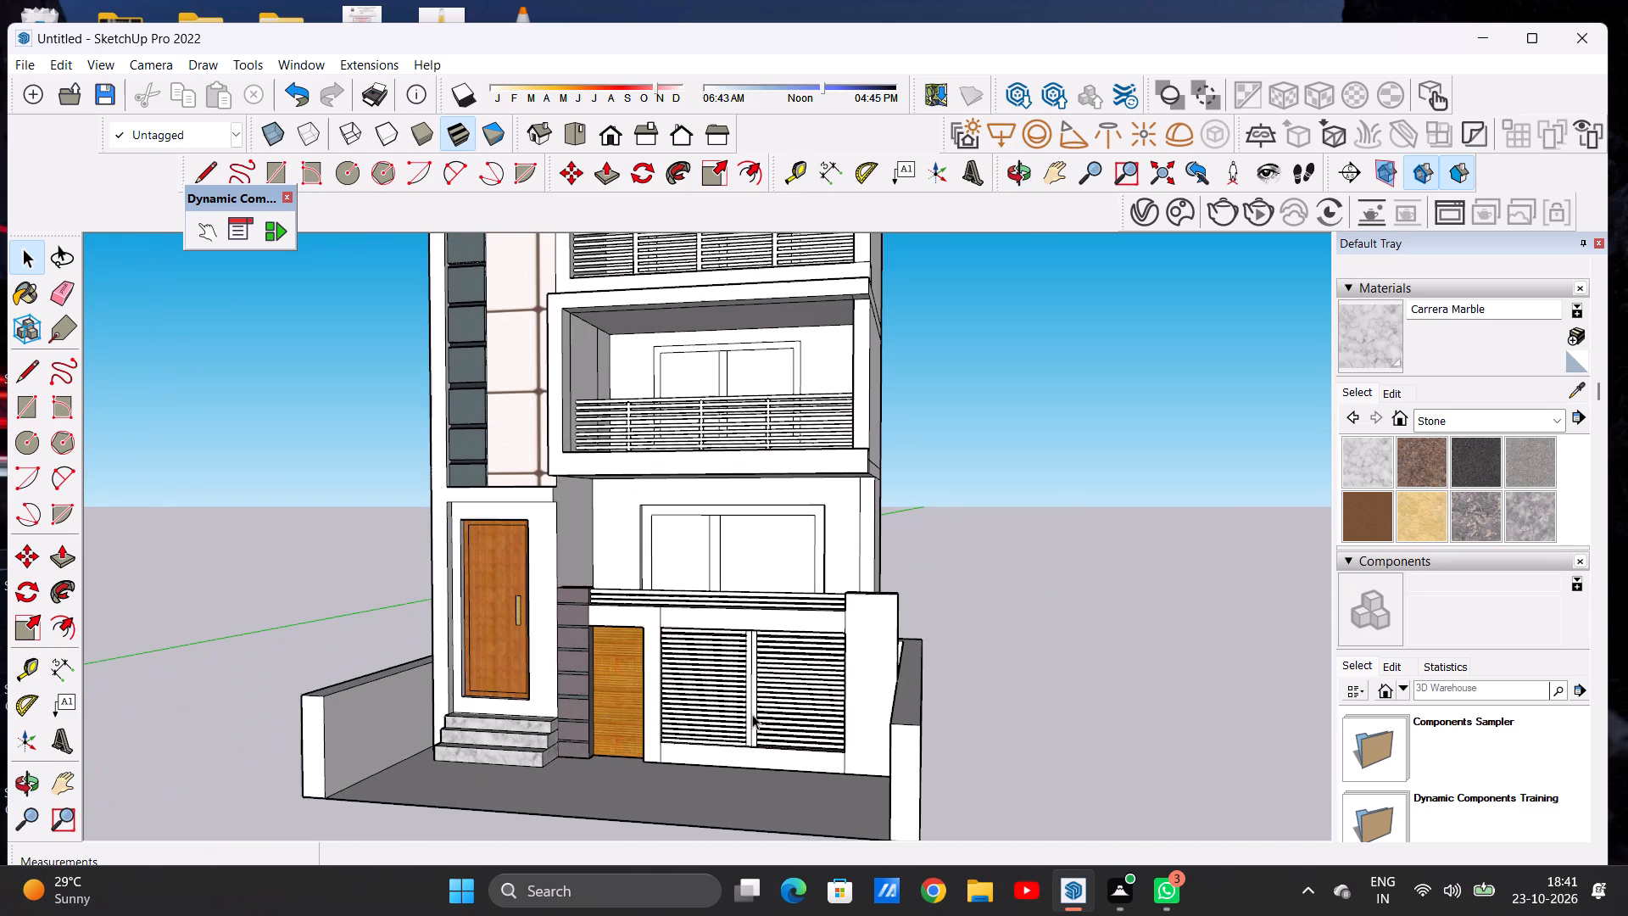
scroll(789, 664, "up", 11)
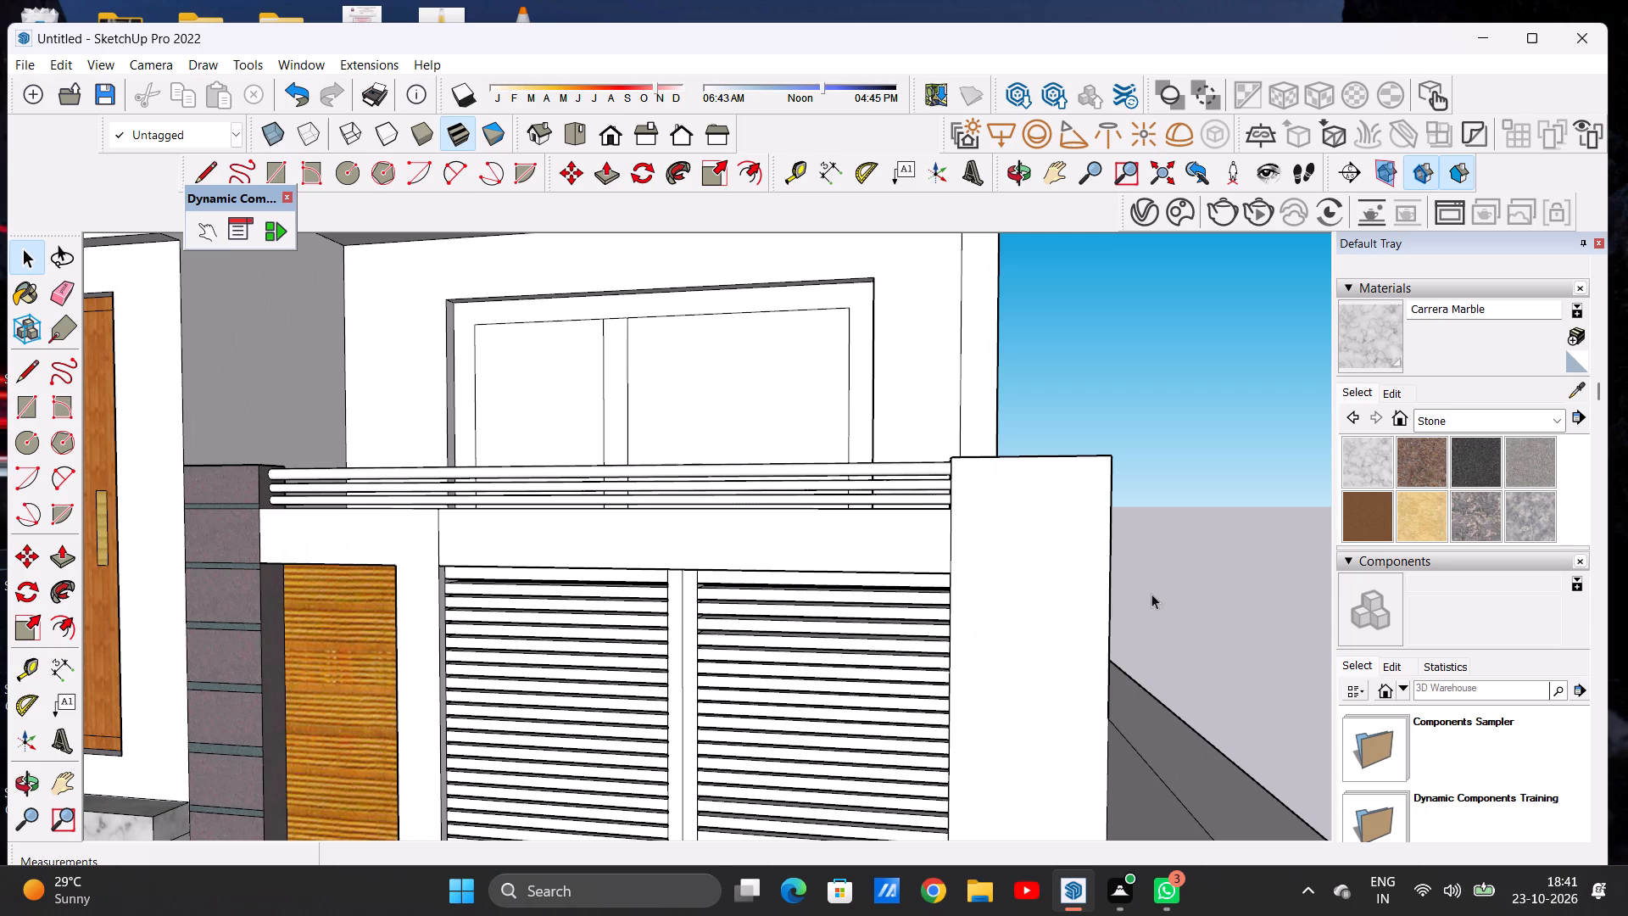
left_click(1436, 426)
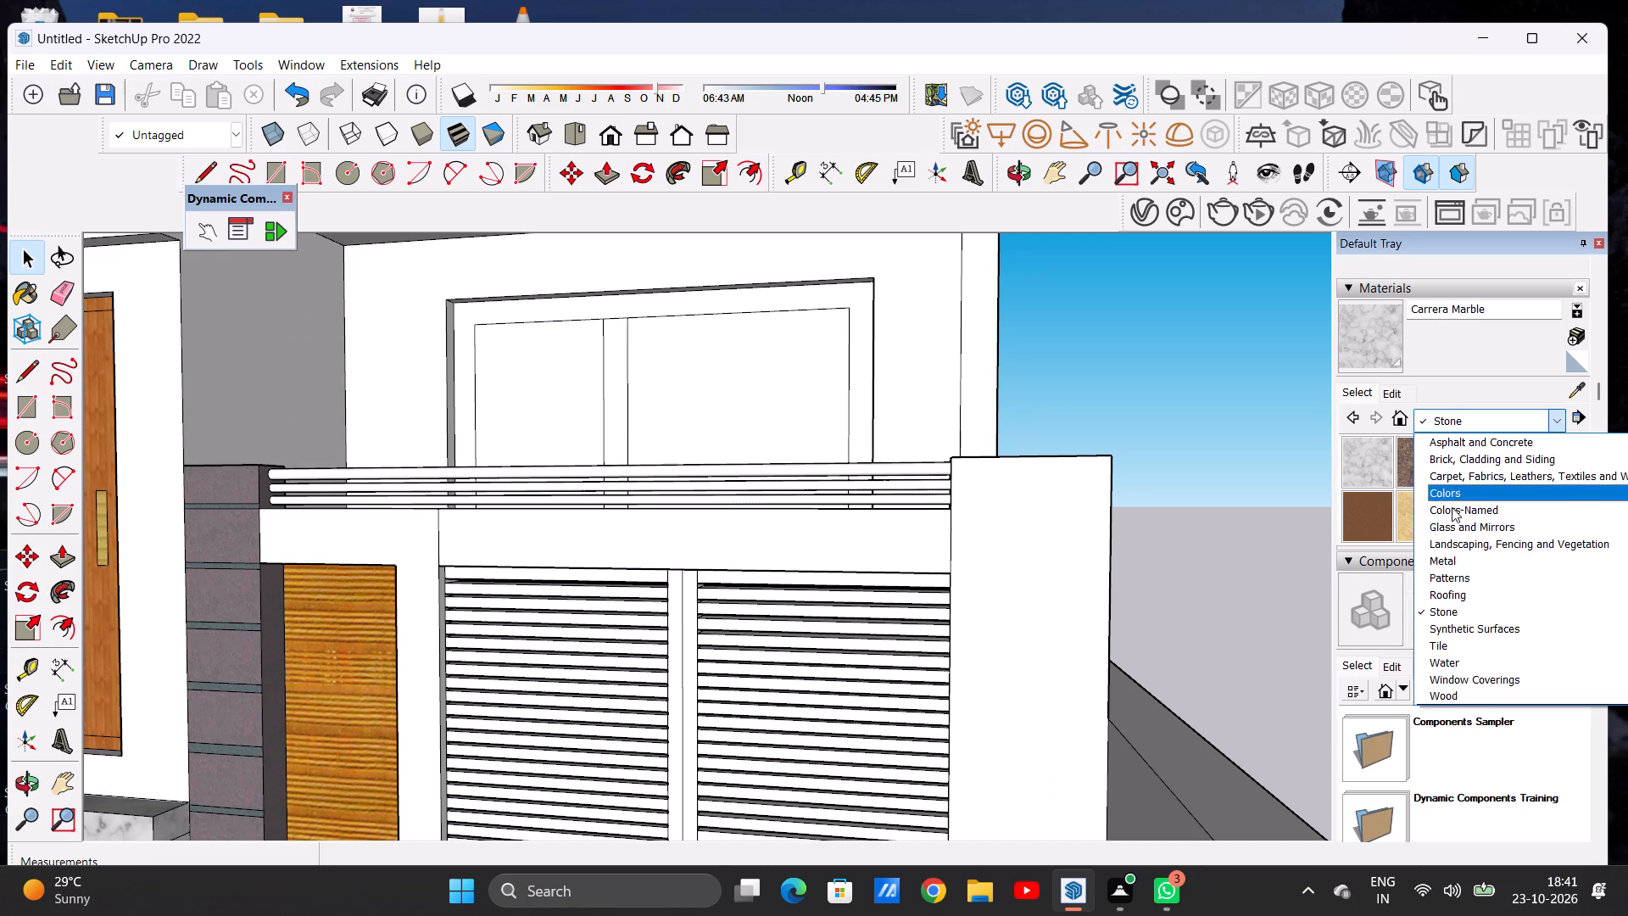
left_click(1466, 626)
left_click(1461, 466)
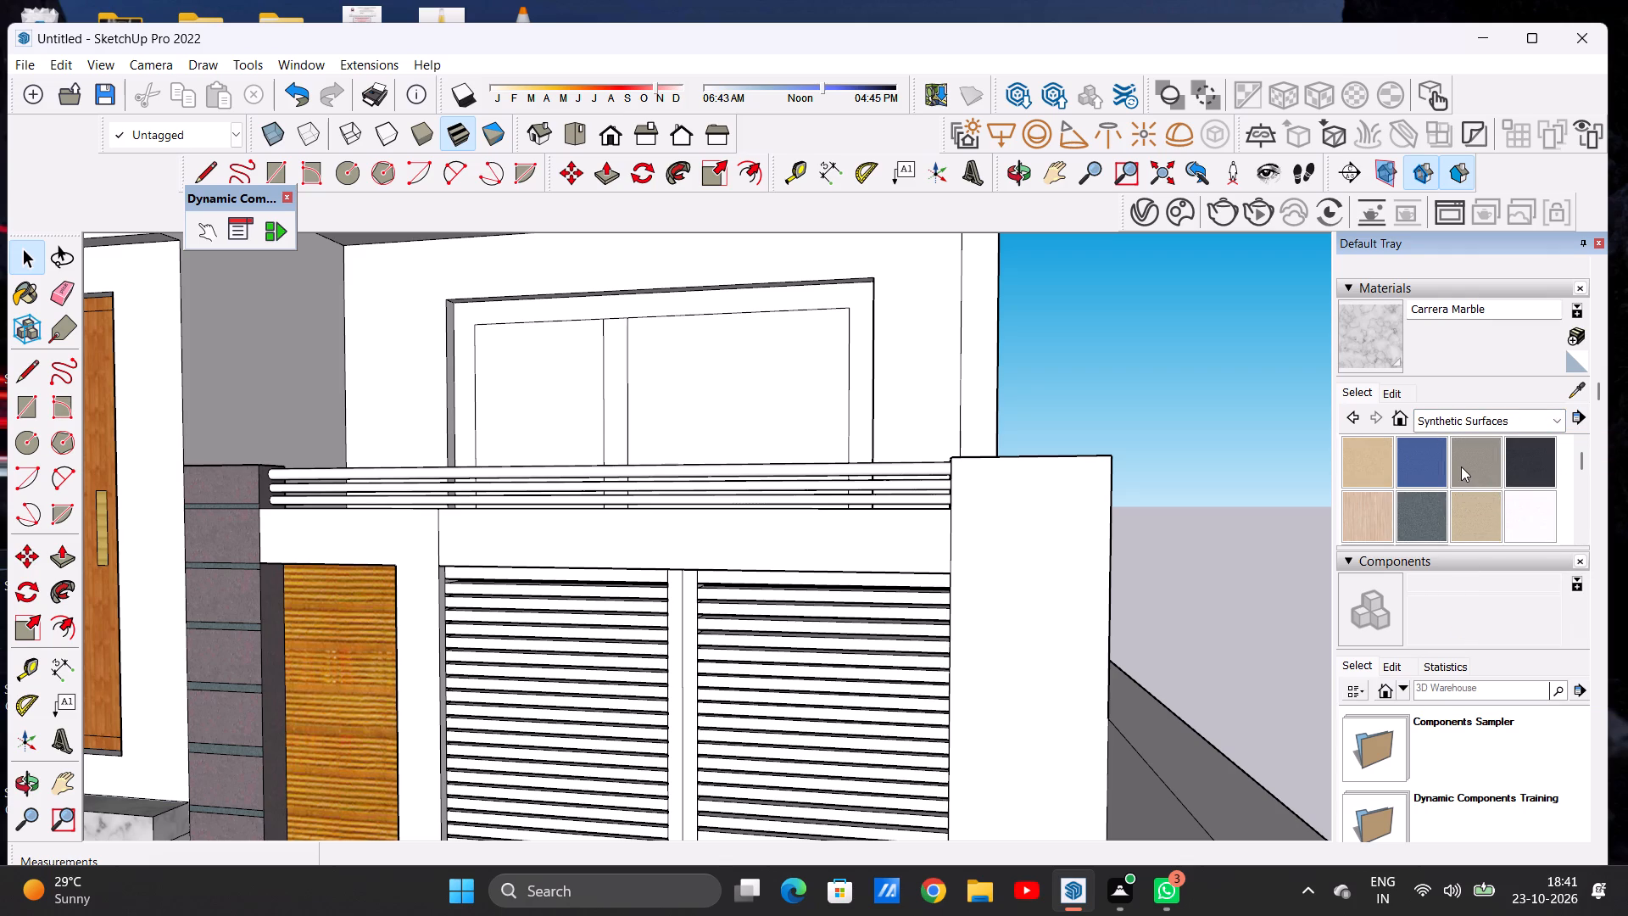
scroll(914, 475, "up", 14)
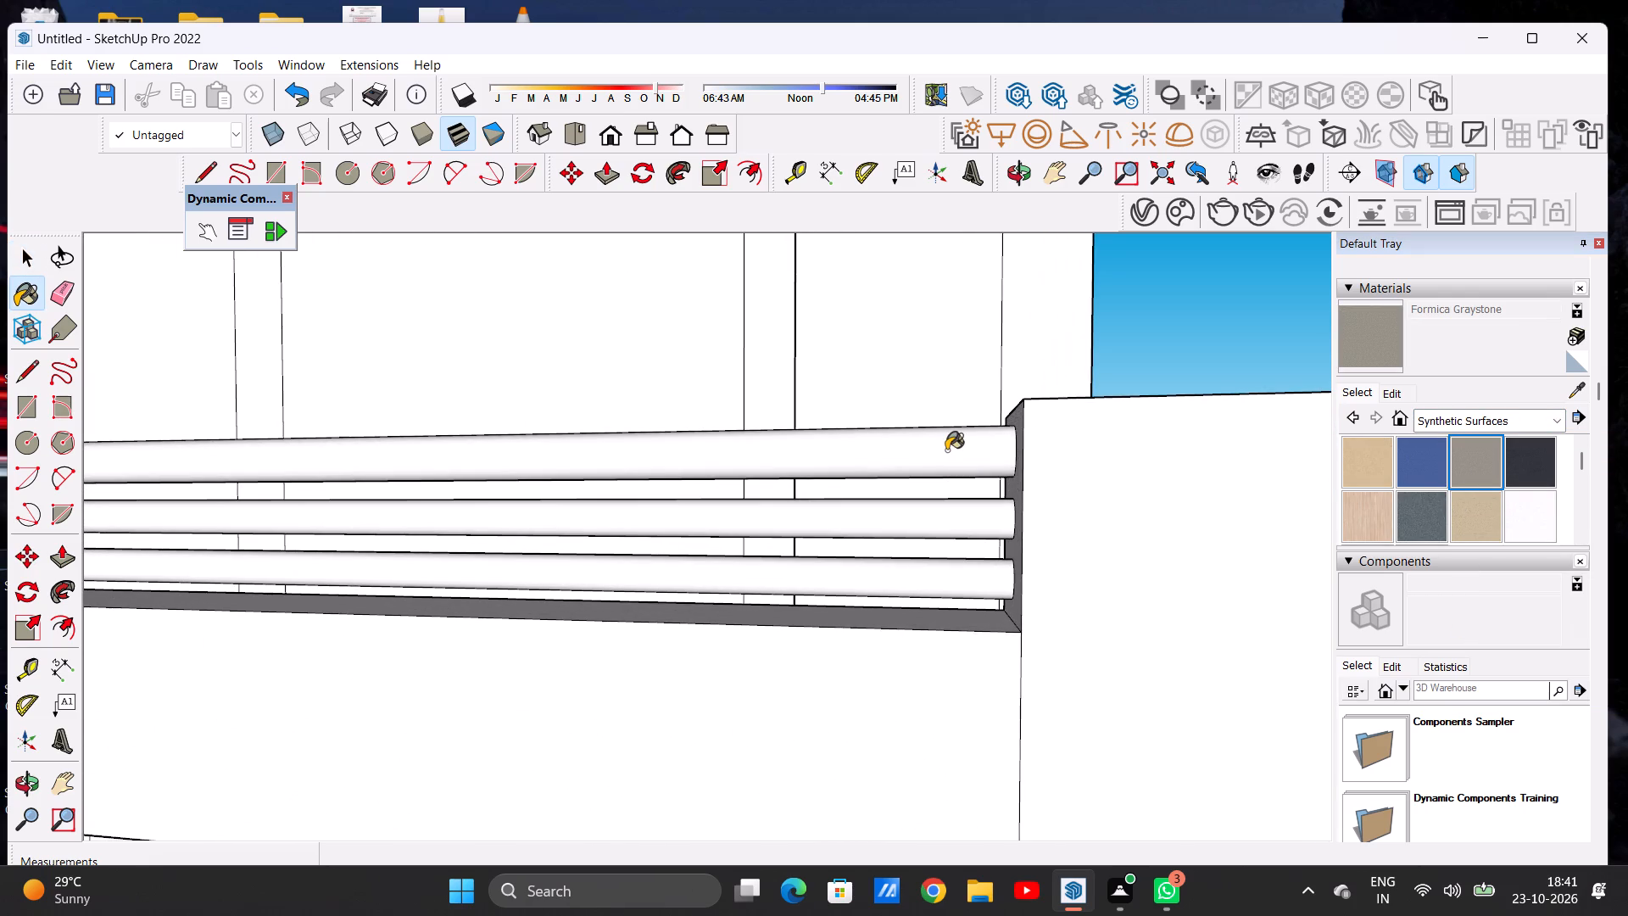
left_click(945, 450)
left_click(970, 515)
left_click(984, 573)
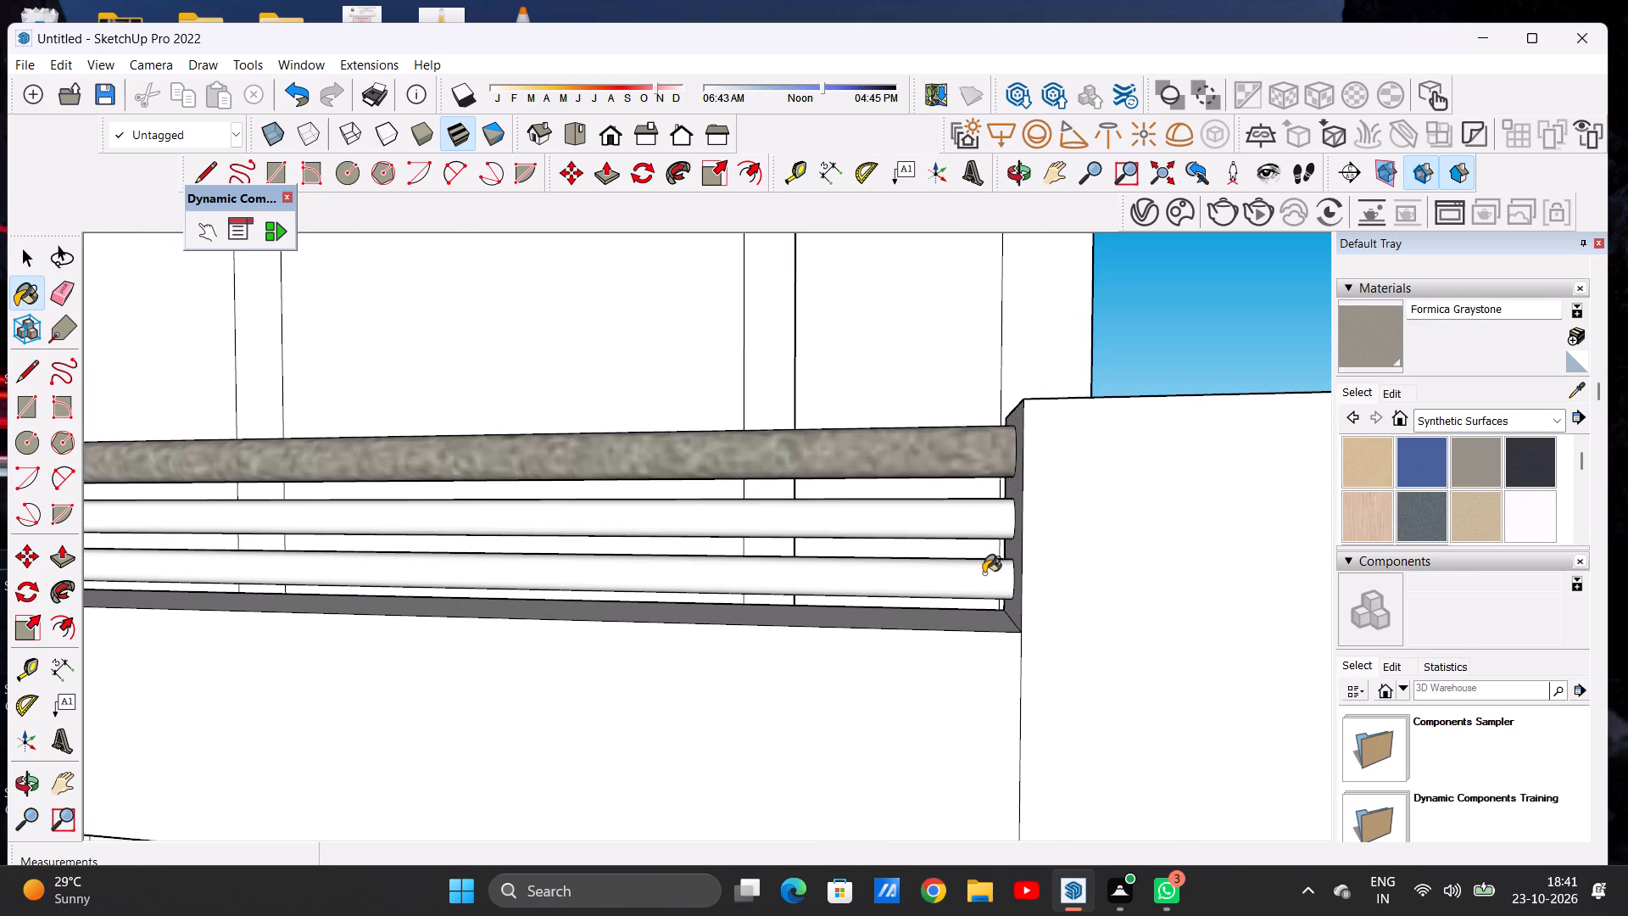
Paint the front faces of the louvred panels' top bars and both halves of the centre post with Color M07.
scroll(964, 528, "down", 2)
scroll(964, 528, "up", 1)
scroll(964, 528, "down", 20)
scroll(964, 528, "down", 2)
scroll(881, 613, "up", 4)
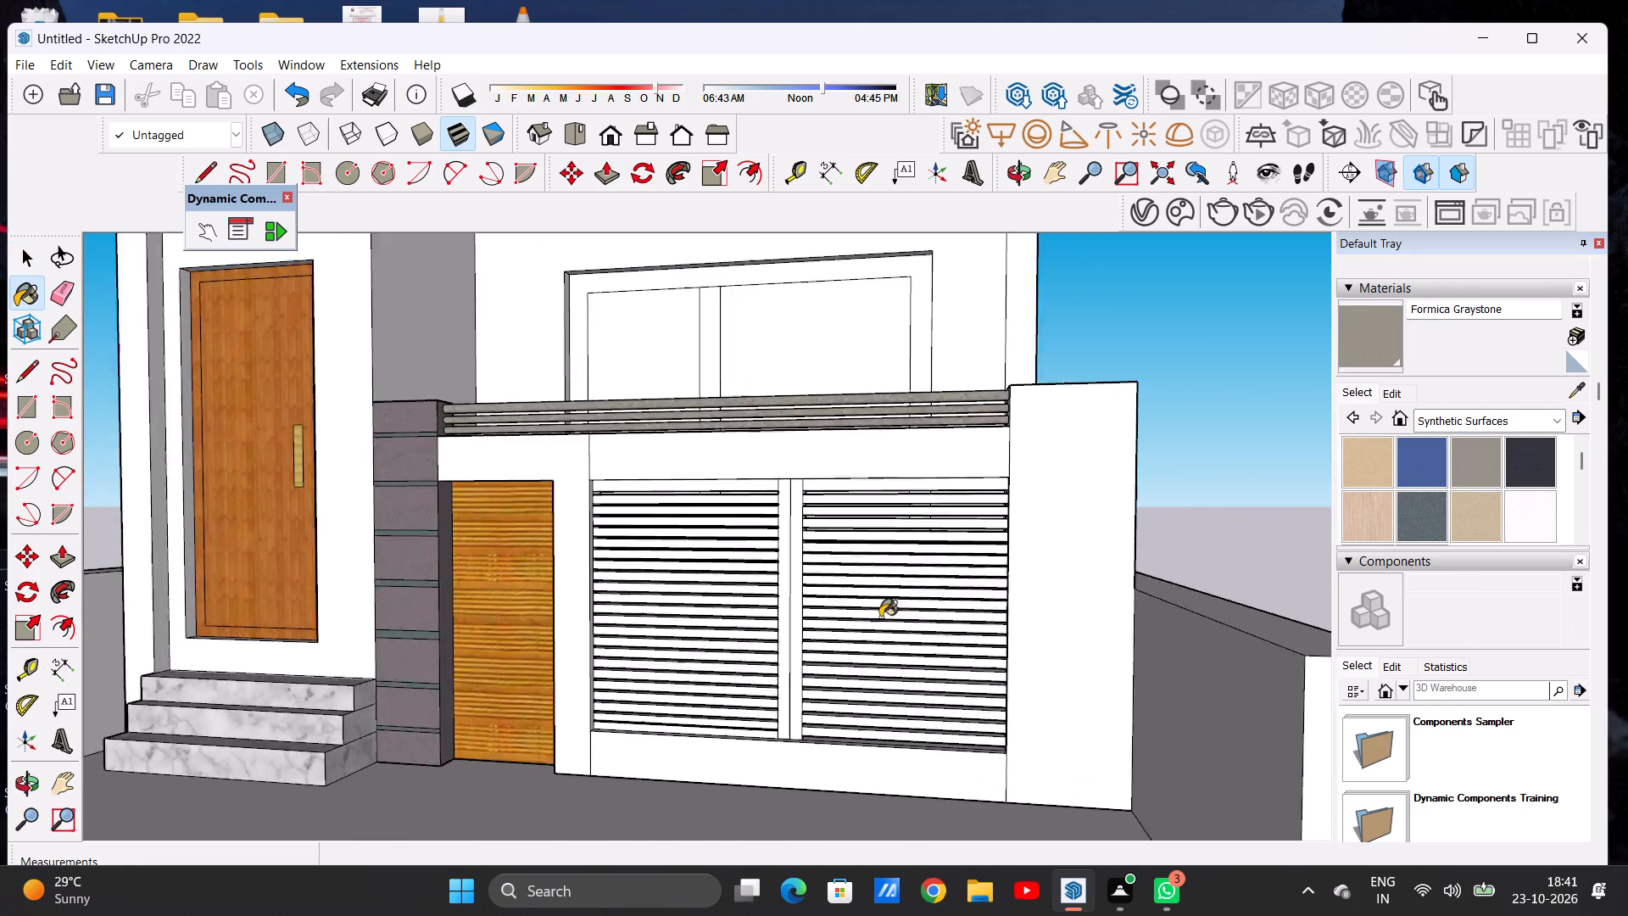
scroll(880, 617, "up", 4)
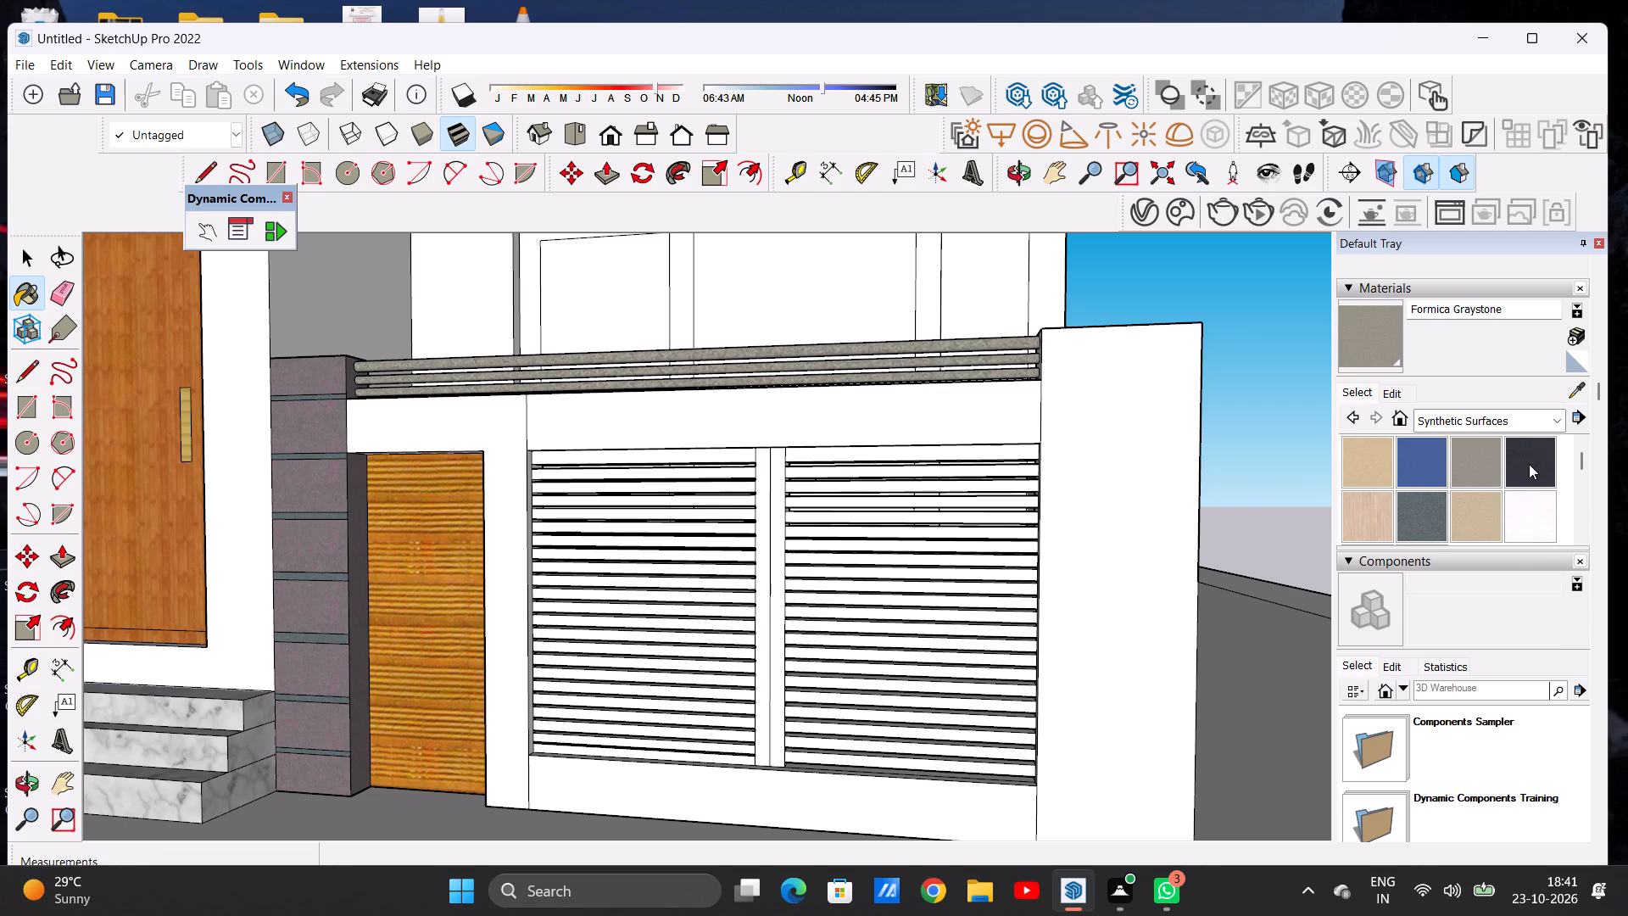
left_click(1493, 420)
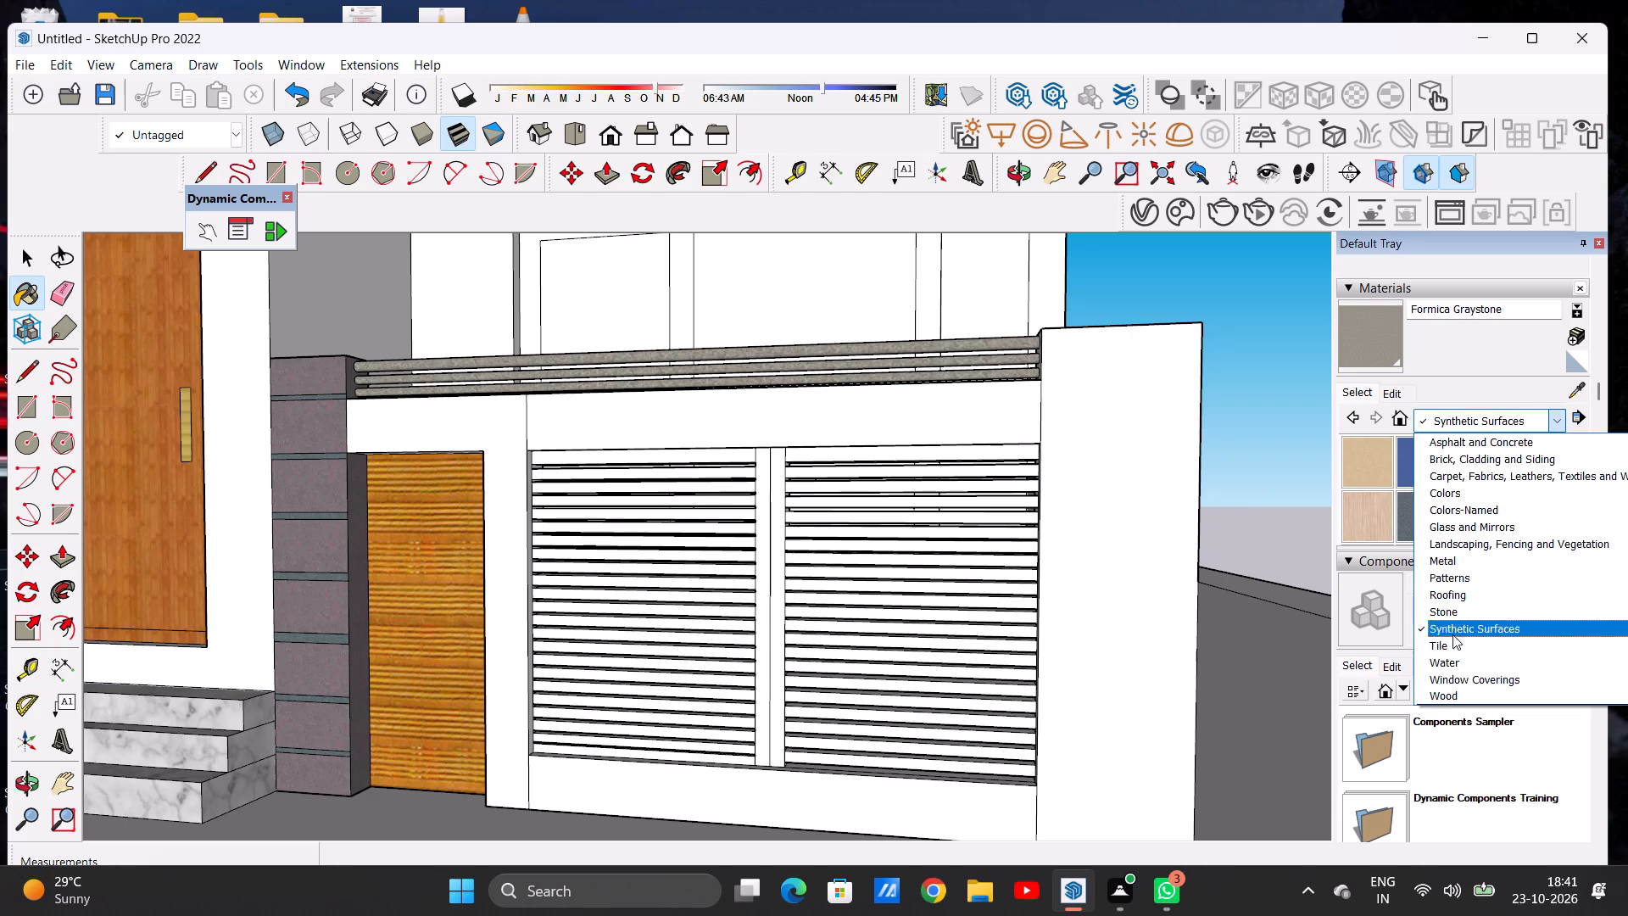
left_click(1454, 497)
scroll(1442, 489, "down", 2)
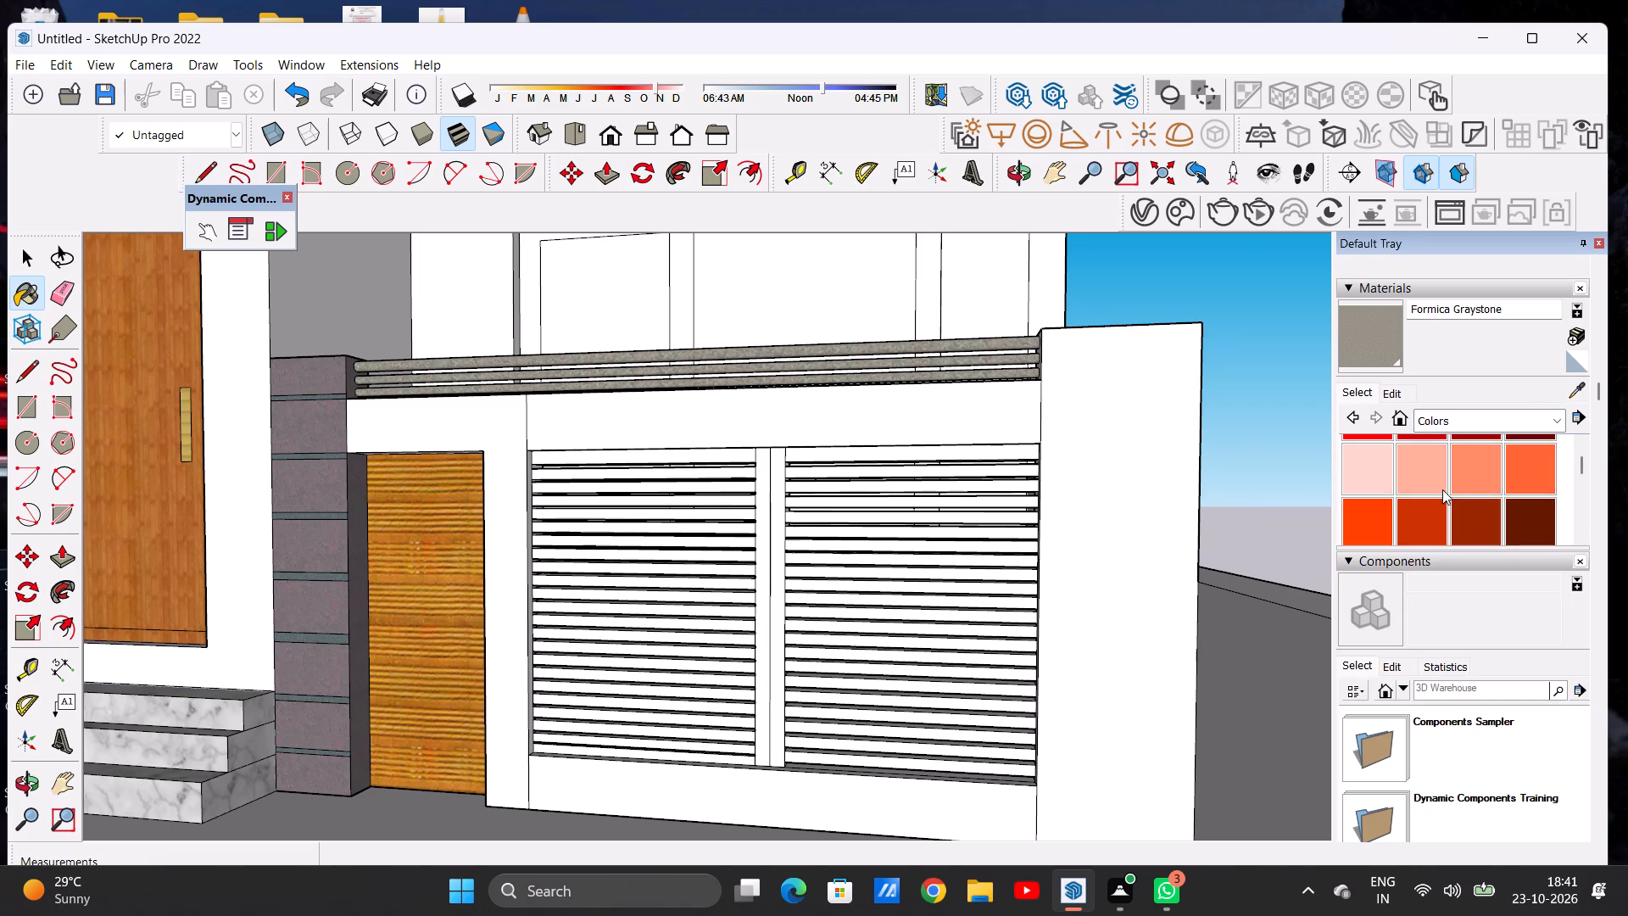
scroll(1442, 489, "down", 7)
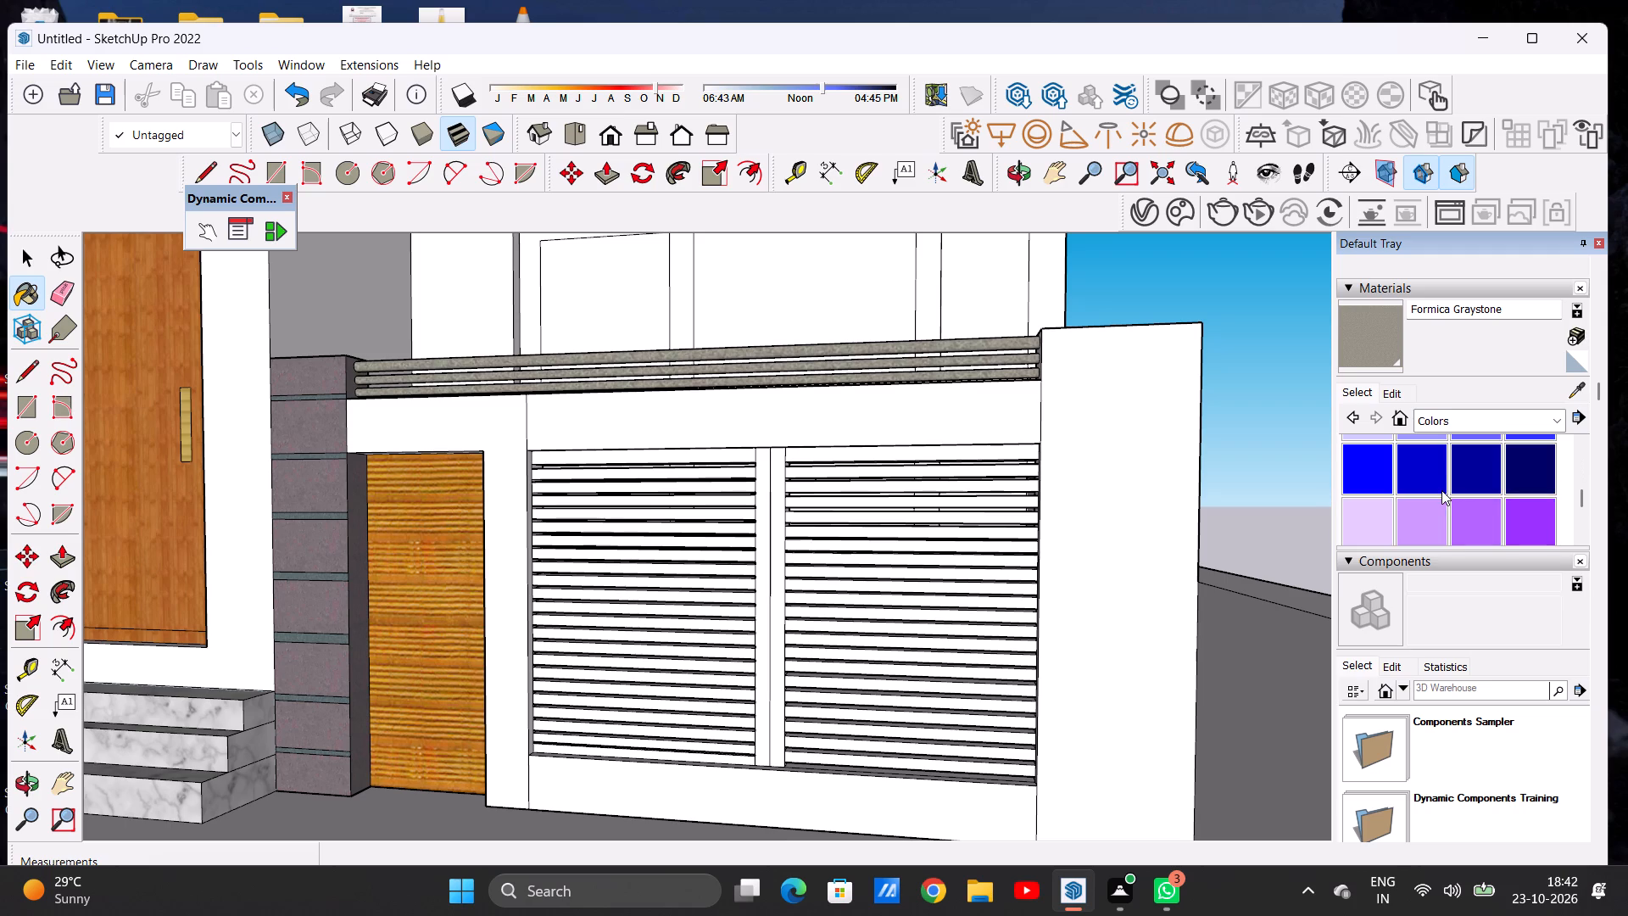
scroll(1441, 490, "down", 4)
left_click(1530, 489)
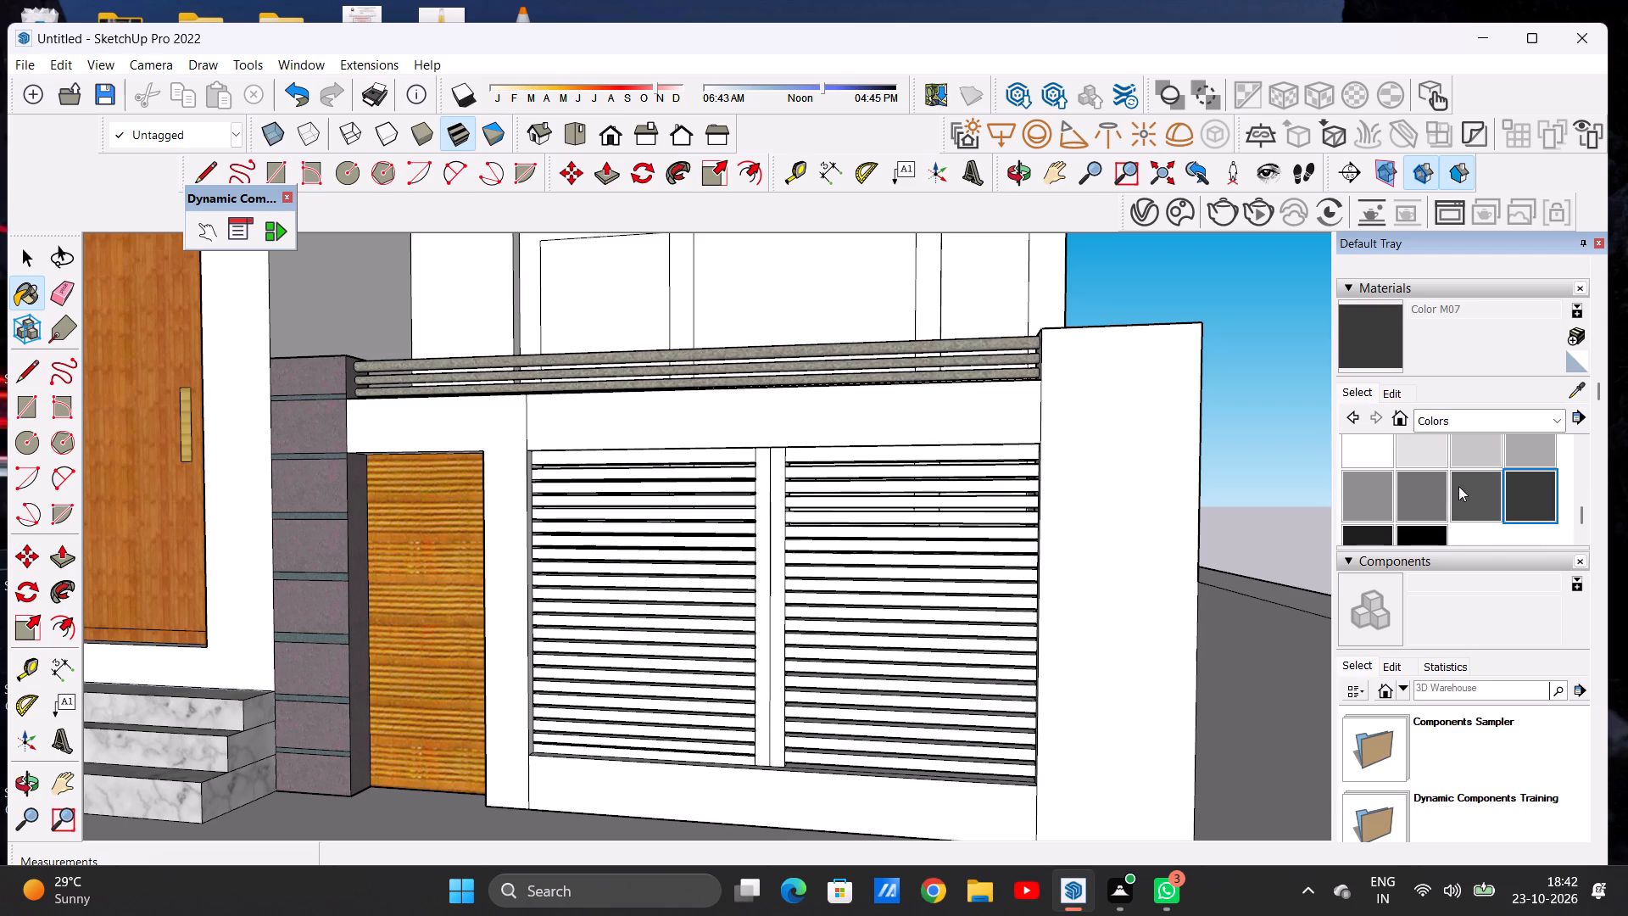
scroll(650, 472, "up", 11)
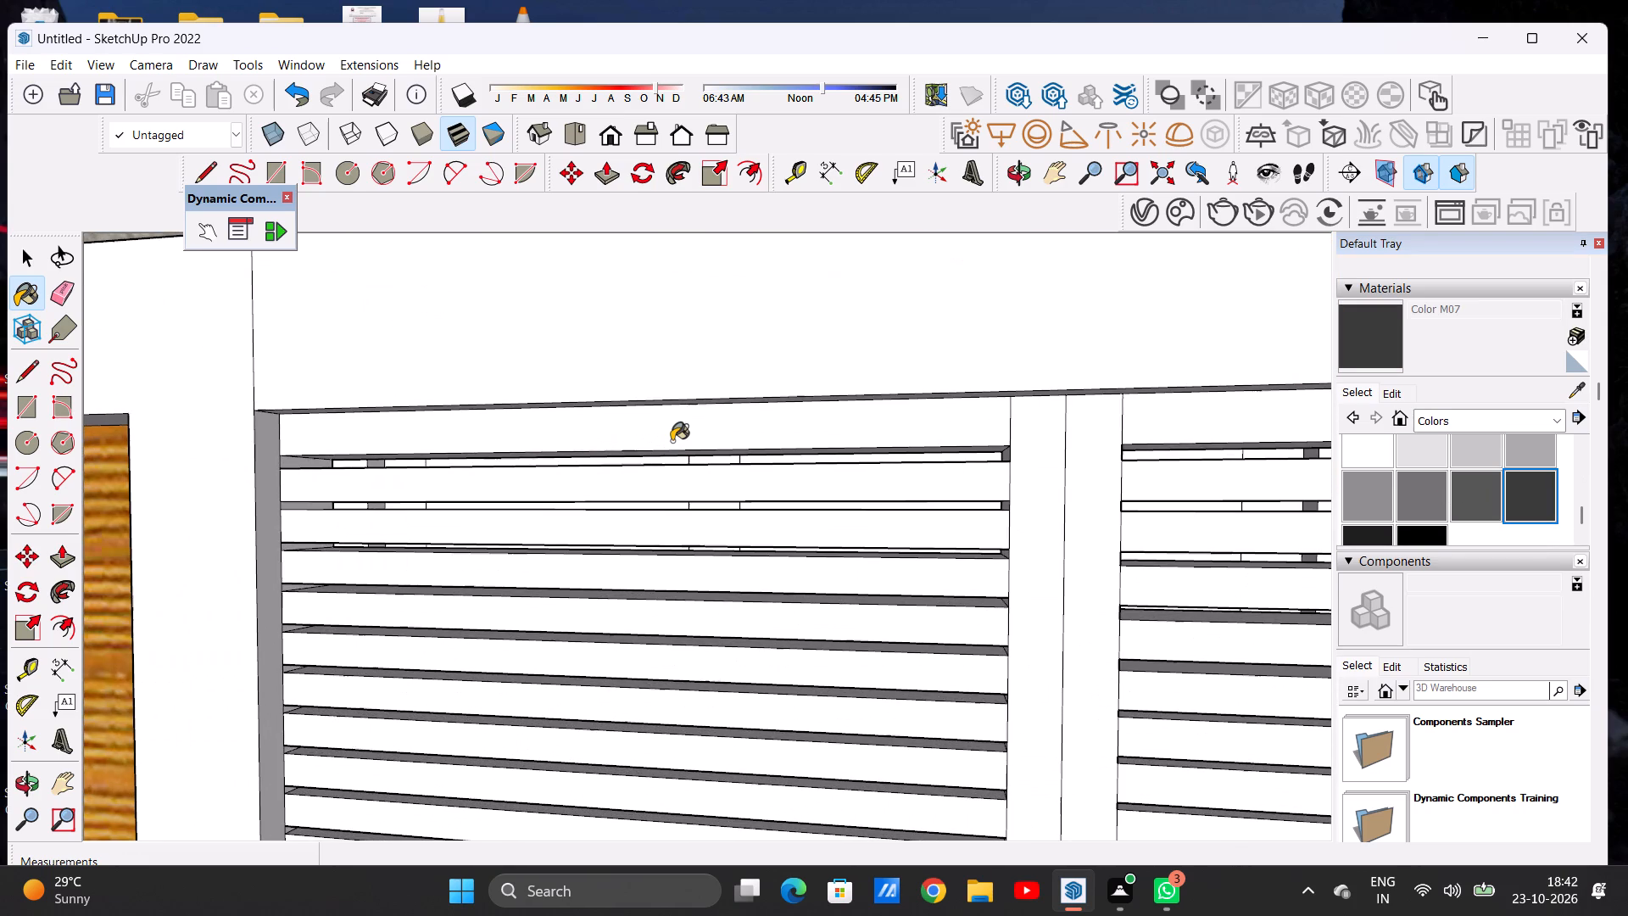
left_click(672, 441)
scroll(677, 441, "down", 3)
scroll(659, 437, "up", 1)
scroll(659, 432, "down", 3)
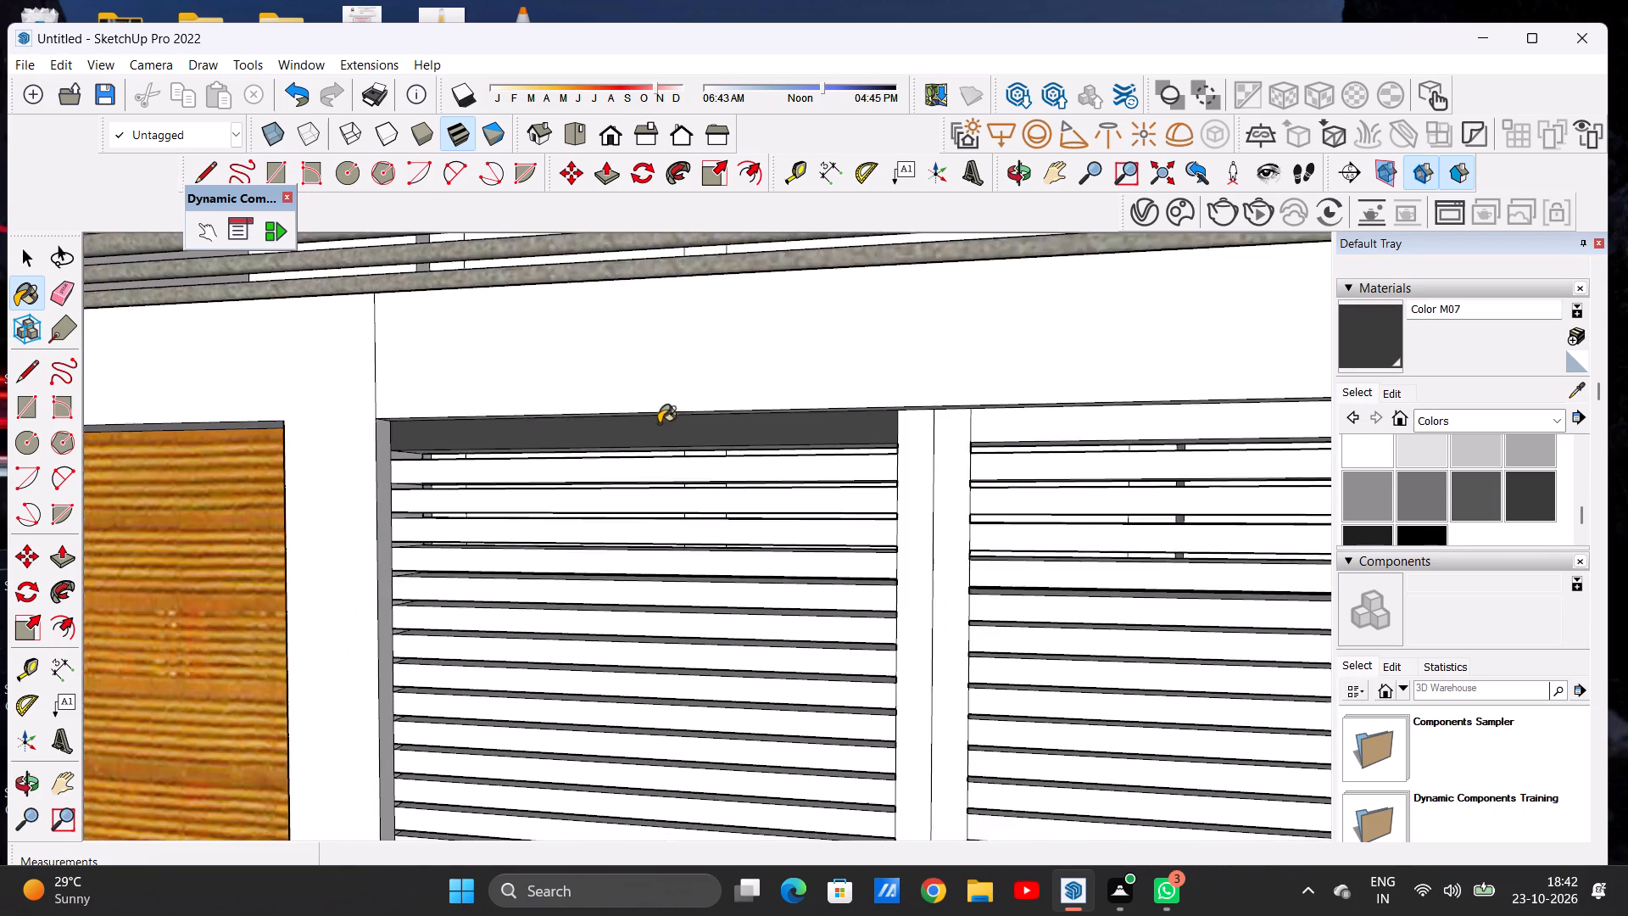
scroll(659, 423, "down", 3)
scroll(839, 424, "up", 6)
left_click(840, 430)
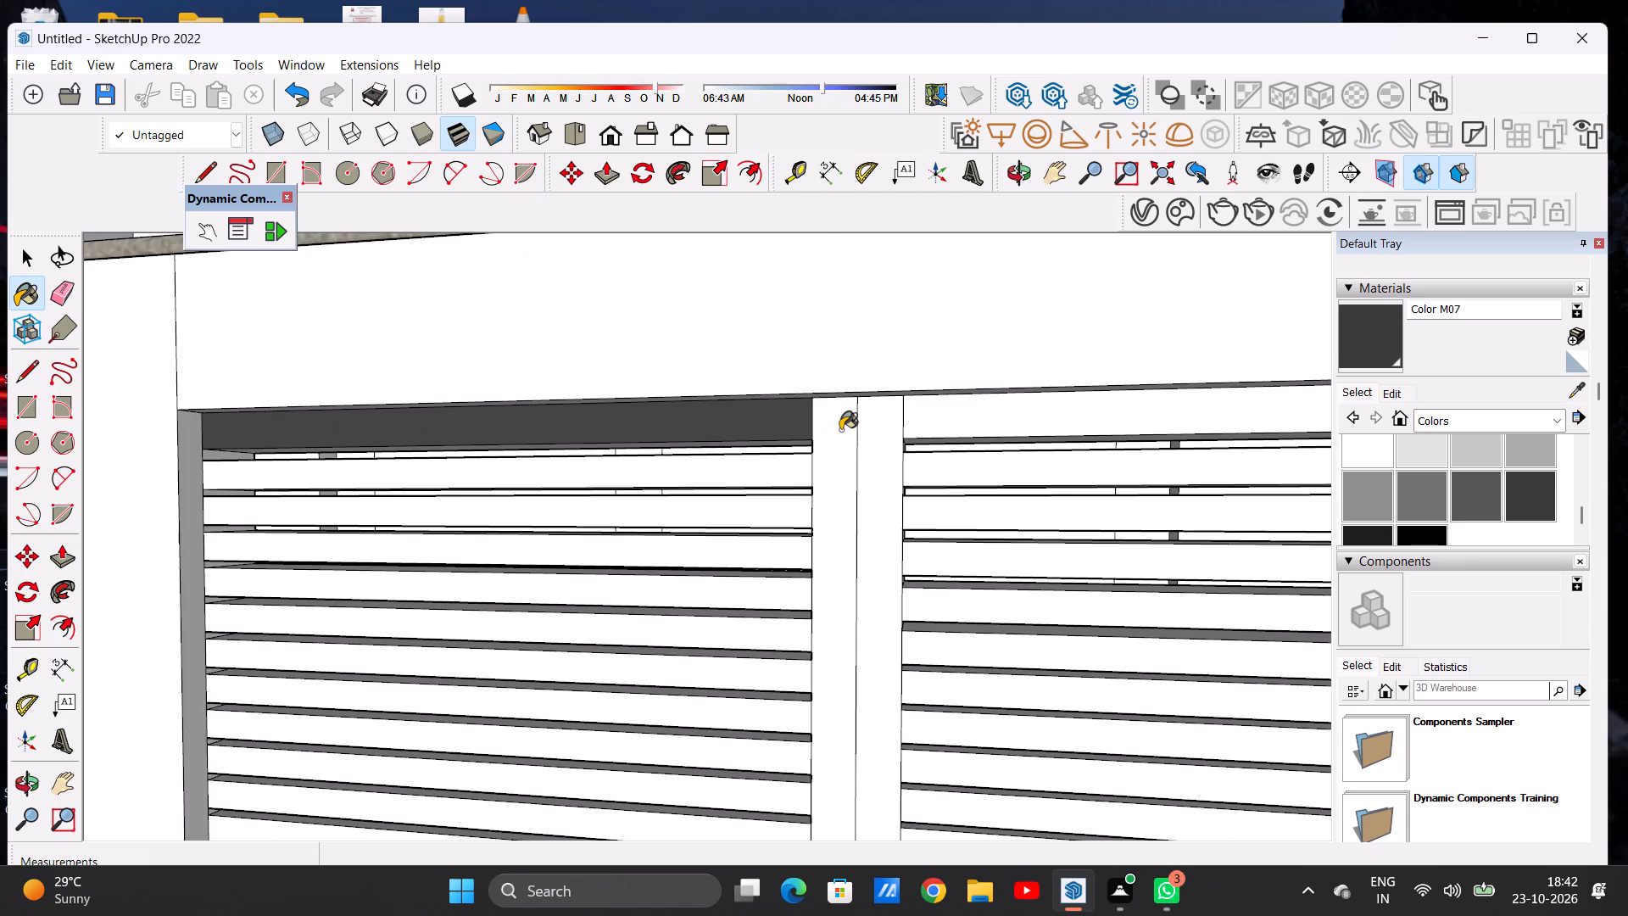
left_click(862, 425)
left_click(930, 417)
scroll(776, 436, "down", 14)
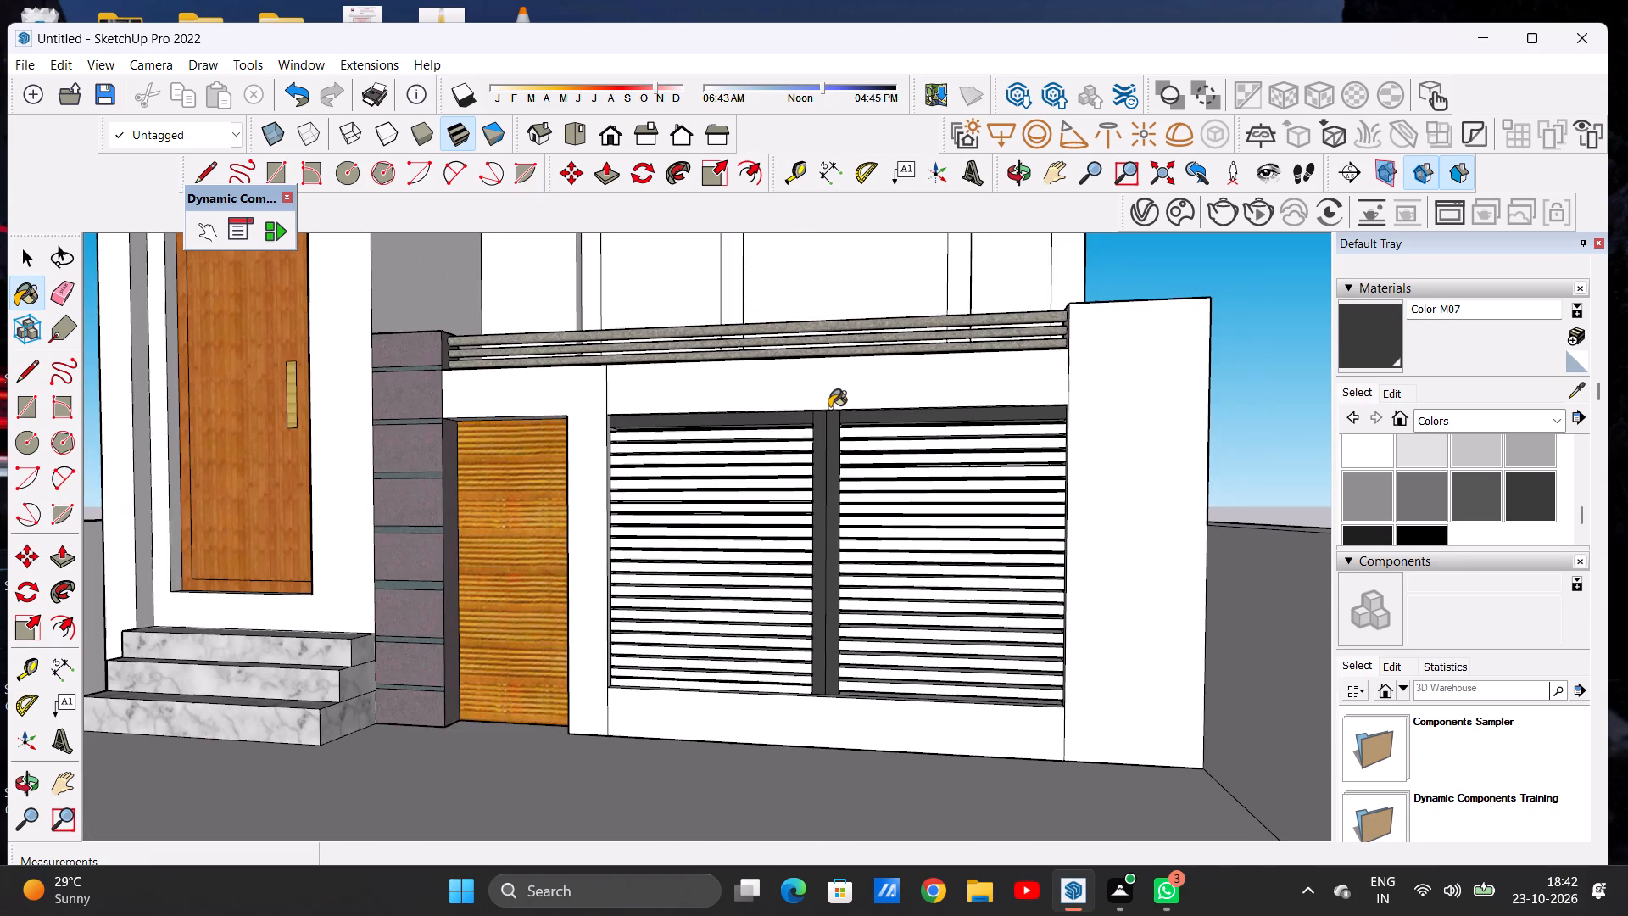
Paint the front faces of the bottom bars of both louvred panels with Color M07.
scroll(799, 689, "up", 13)
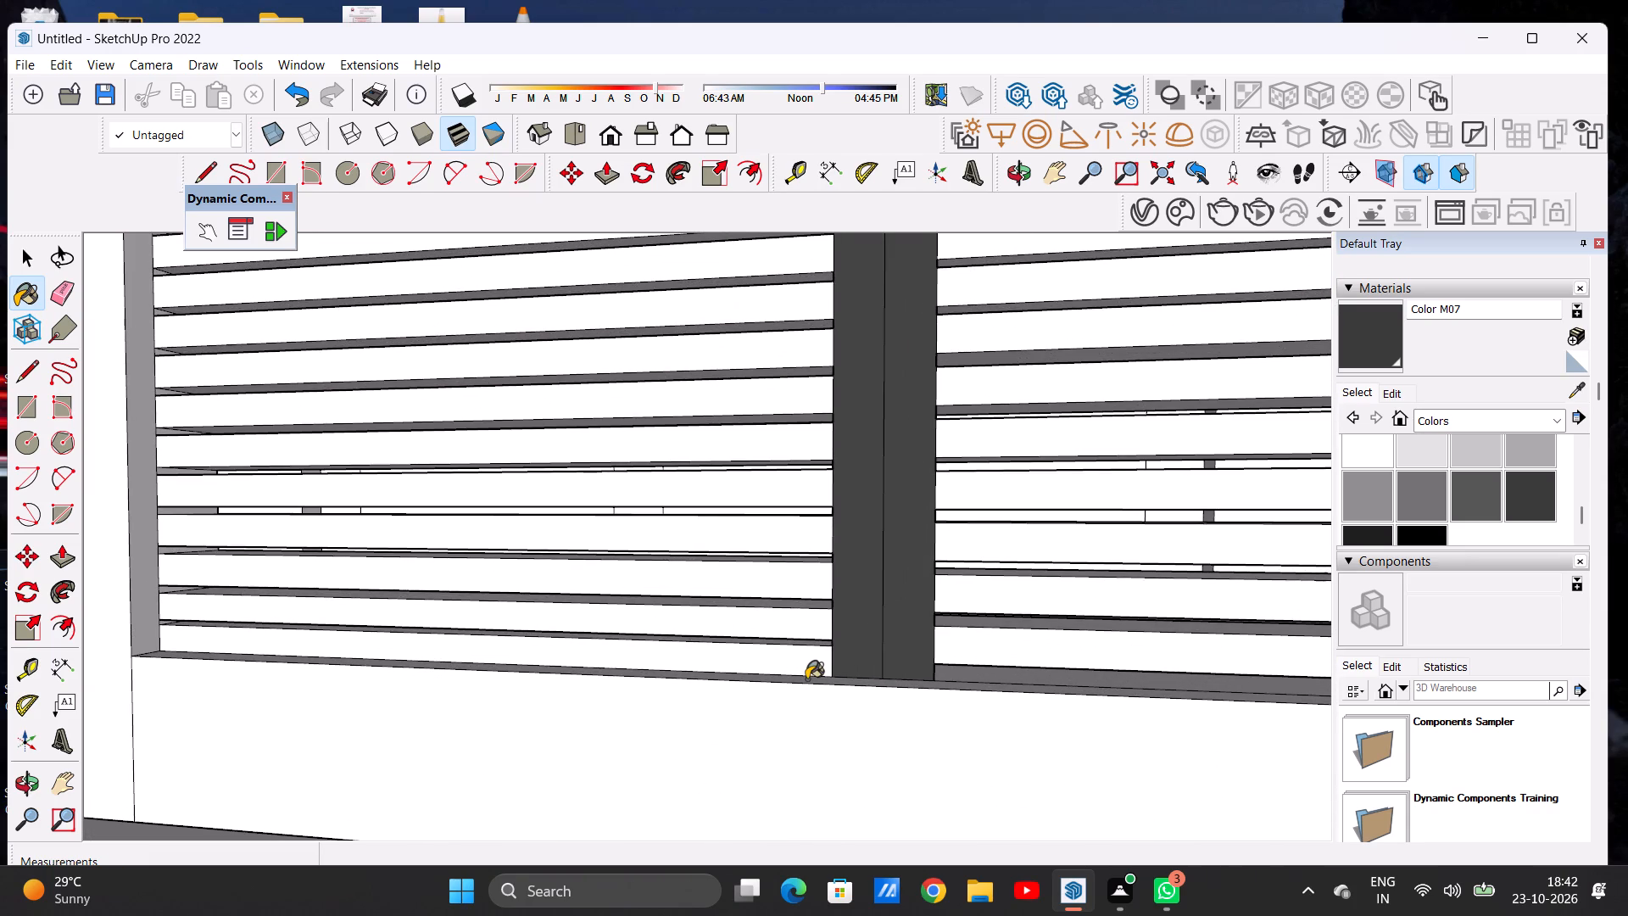
scroll(700, 608, "down", 8)
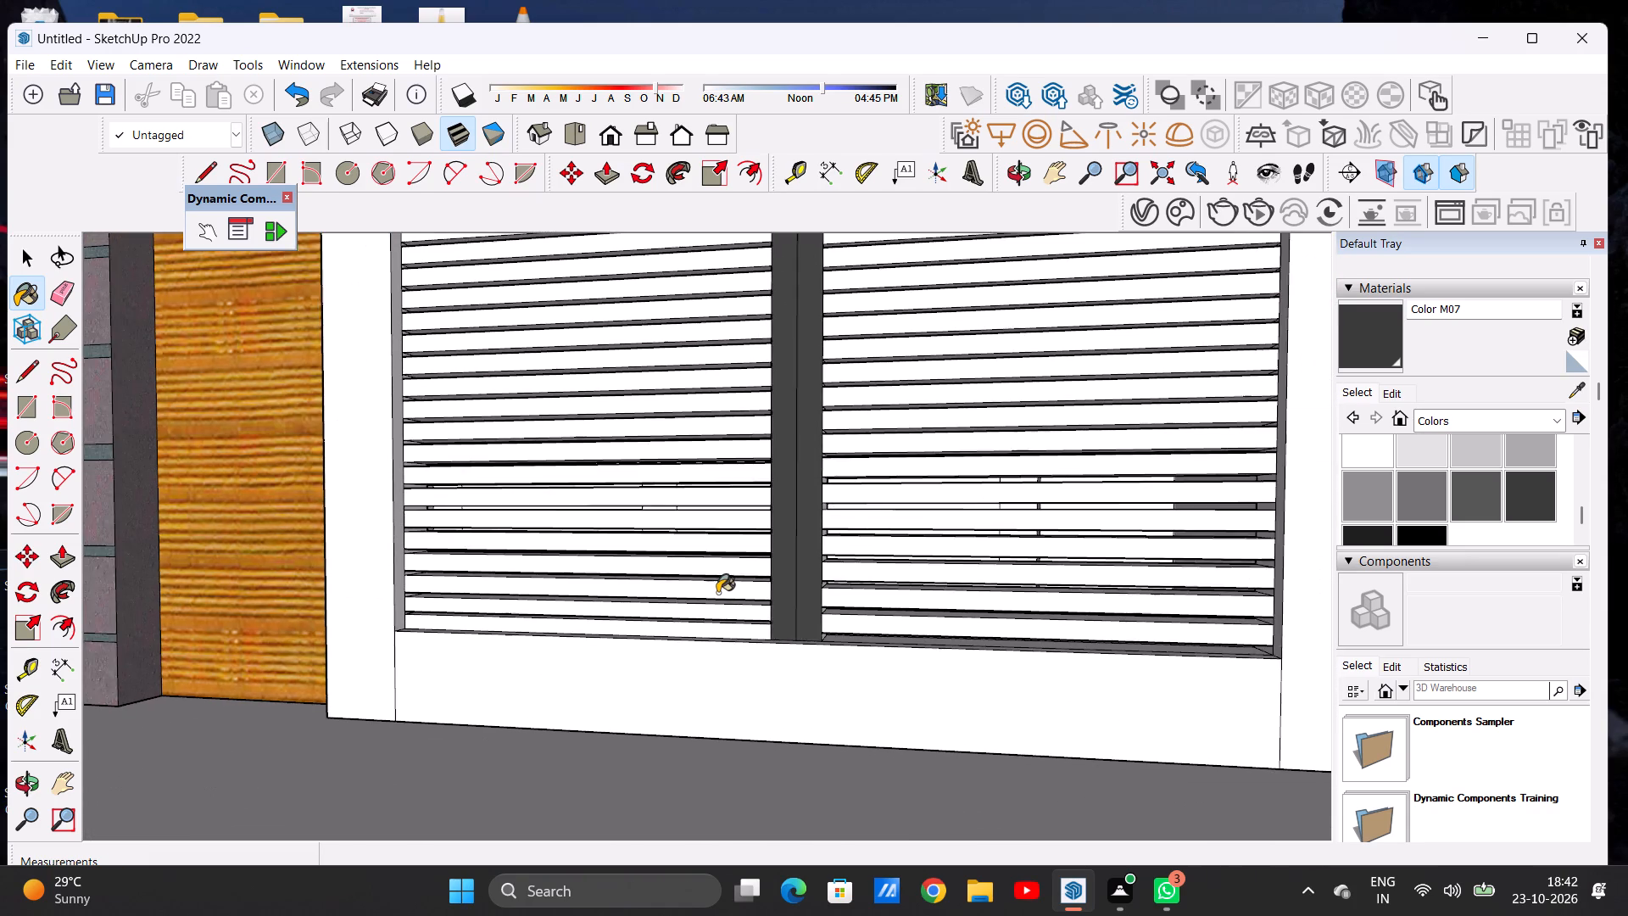
scroll(717, 593, "down", 6)
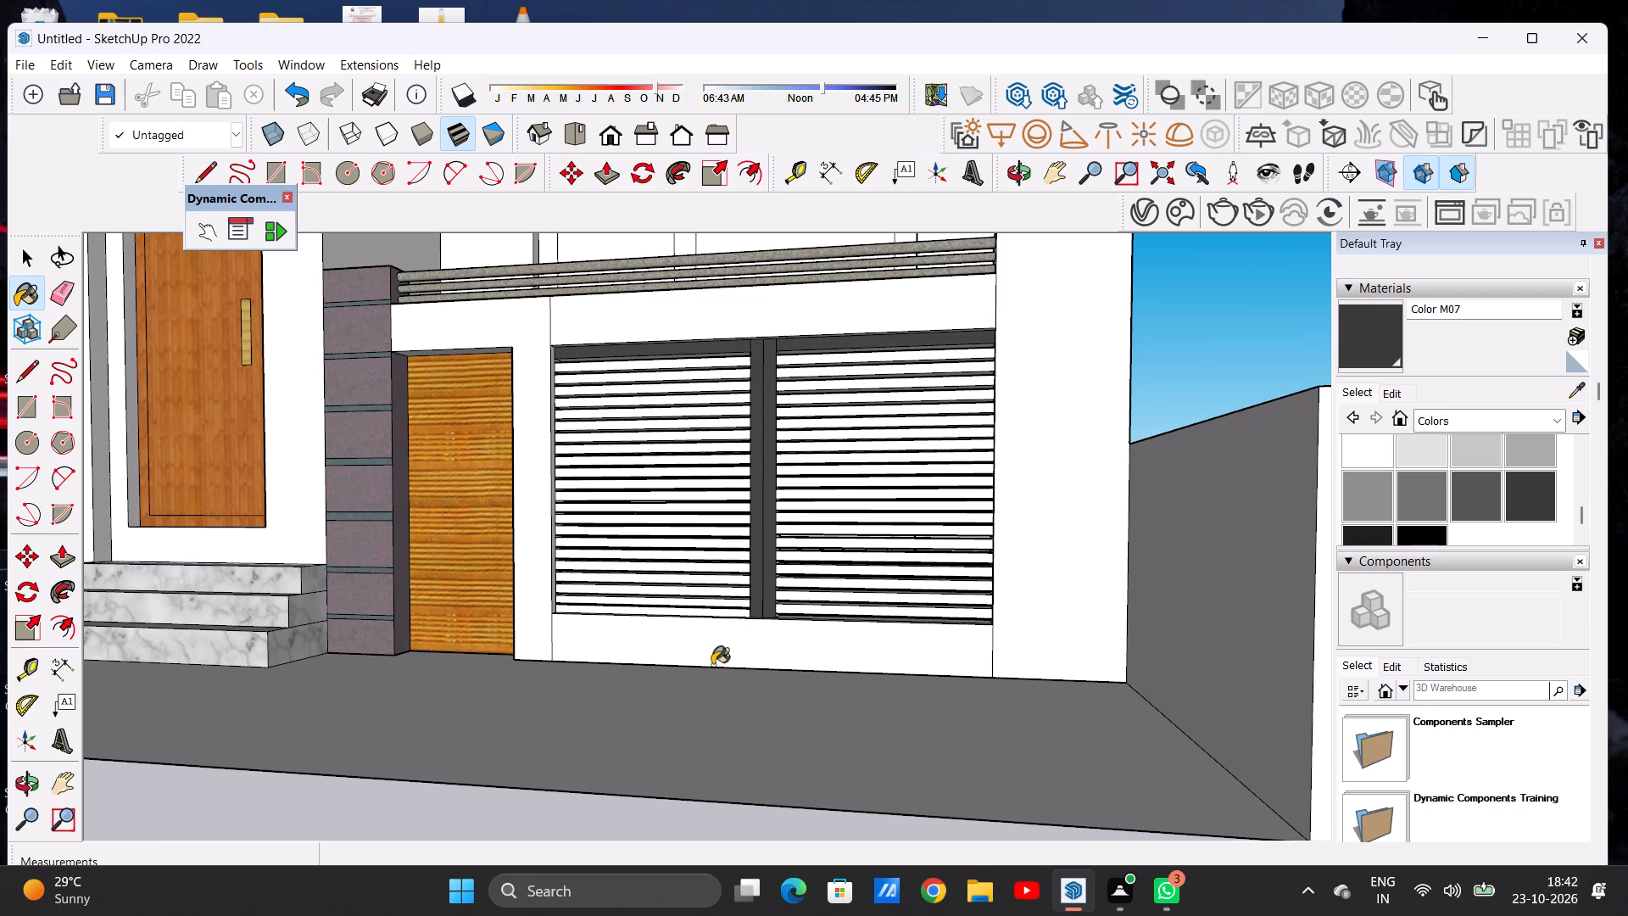
scroll(713, 612, "up", 17)
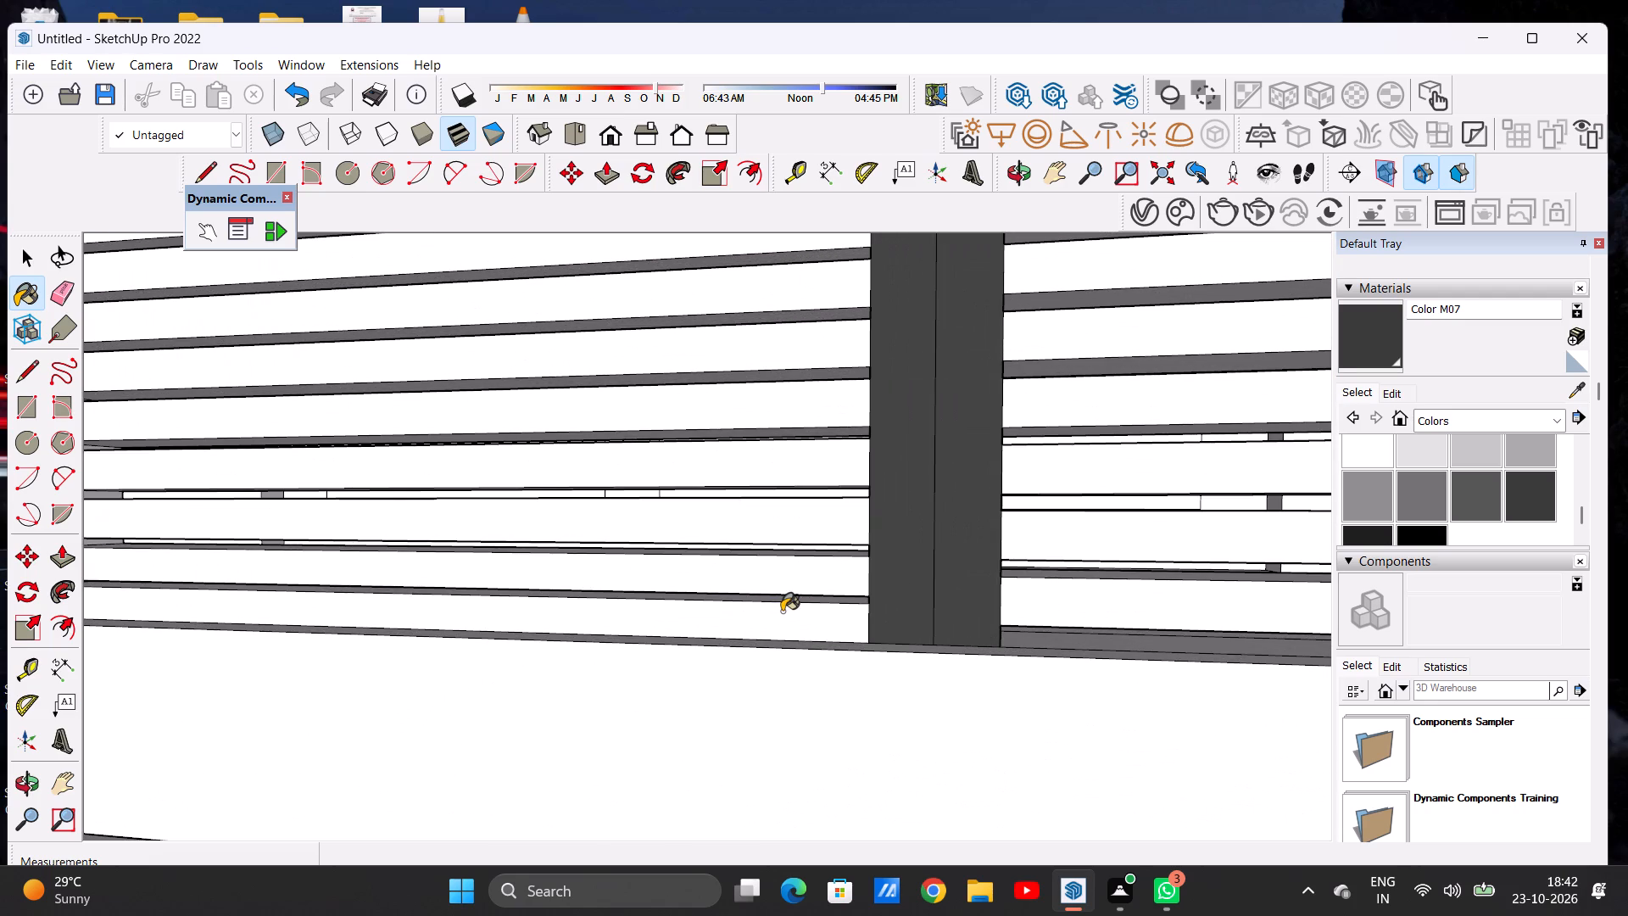
left_click(783, 612)
left_click(1068, 605)
scroll(739, 633, "down", 10)
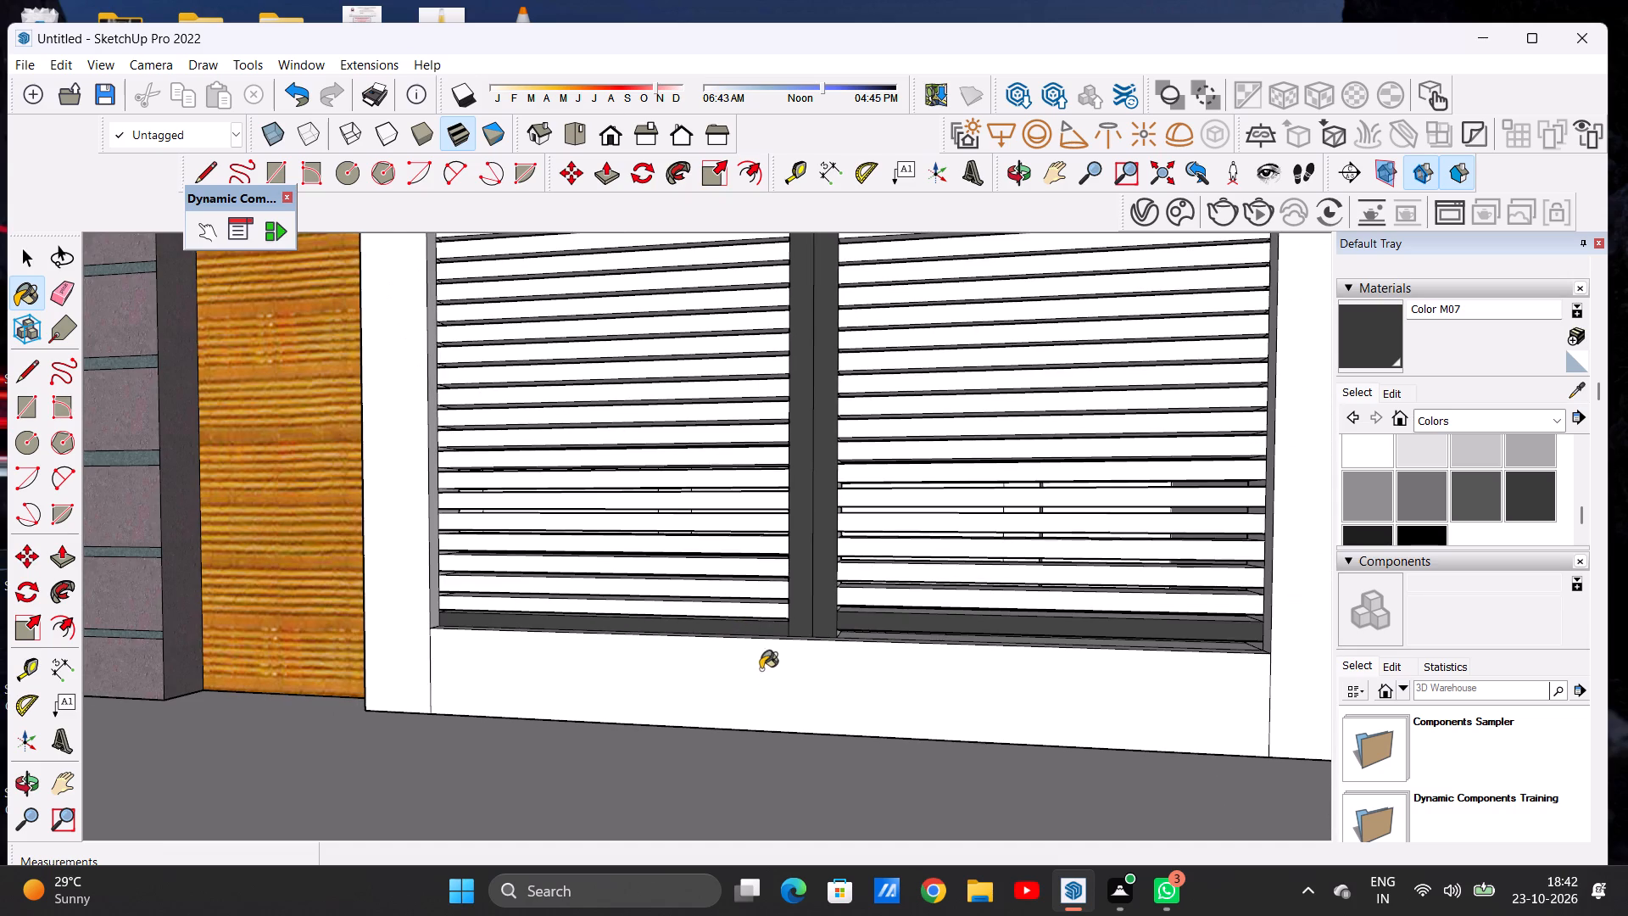
scroll(768, 692, "down", 6)
Paint the undersides of the top bars of both louvred panels with Color M07.
scroll(781, 362, "up", 5)
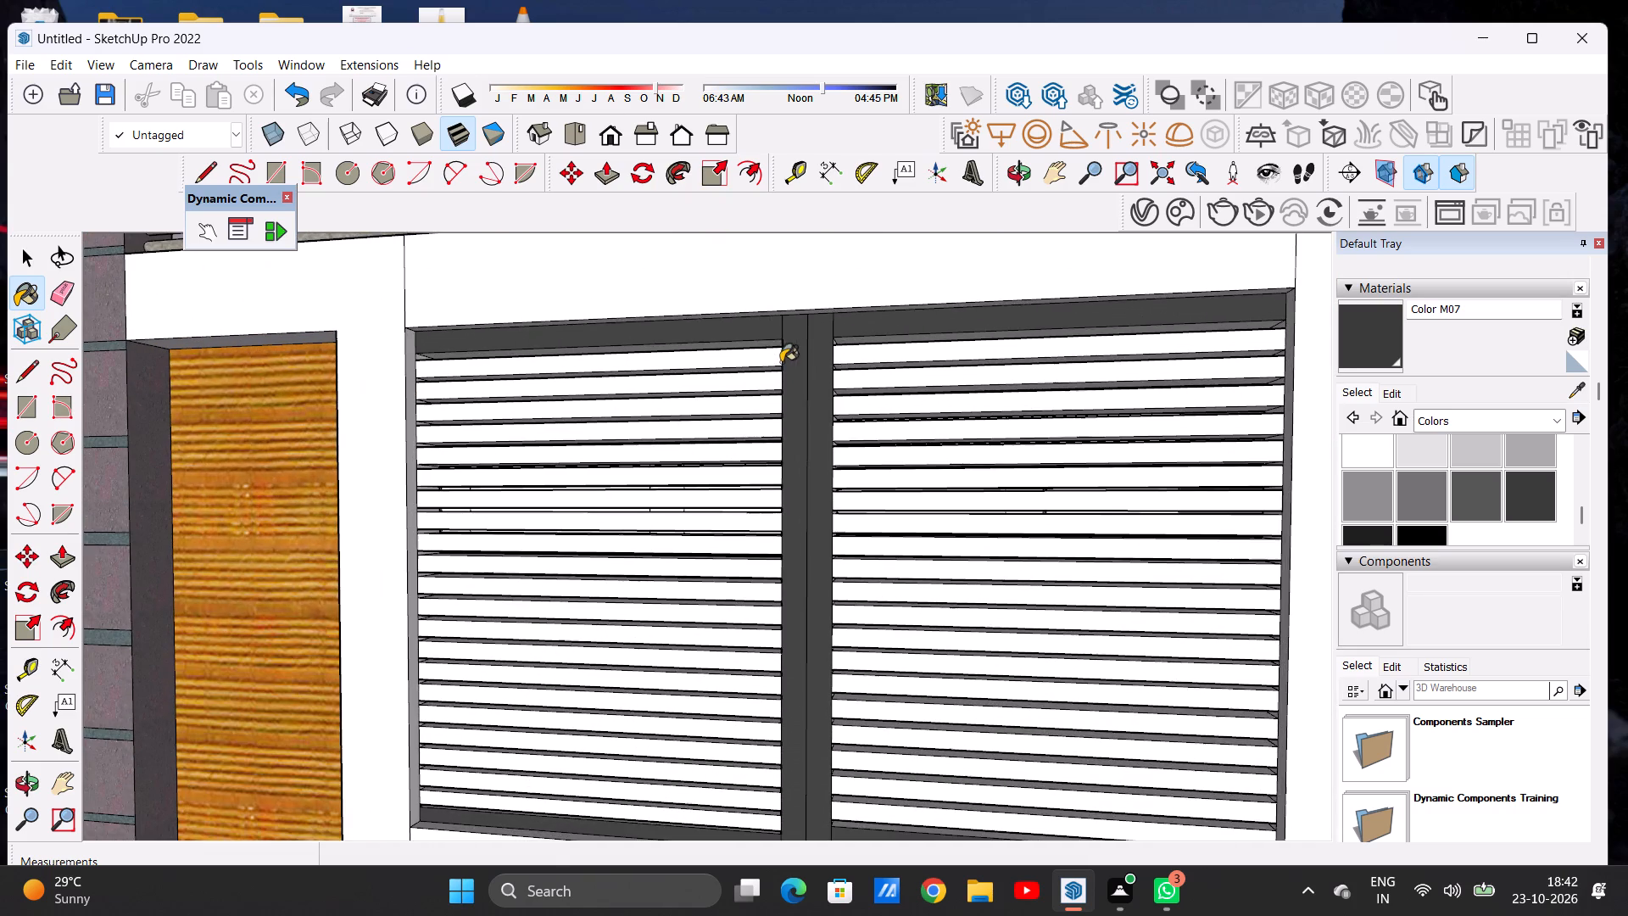
scroll(770, 359, "up", 7)
middle_click_drag(739, 438, 755, 355)
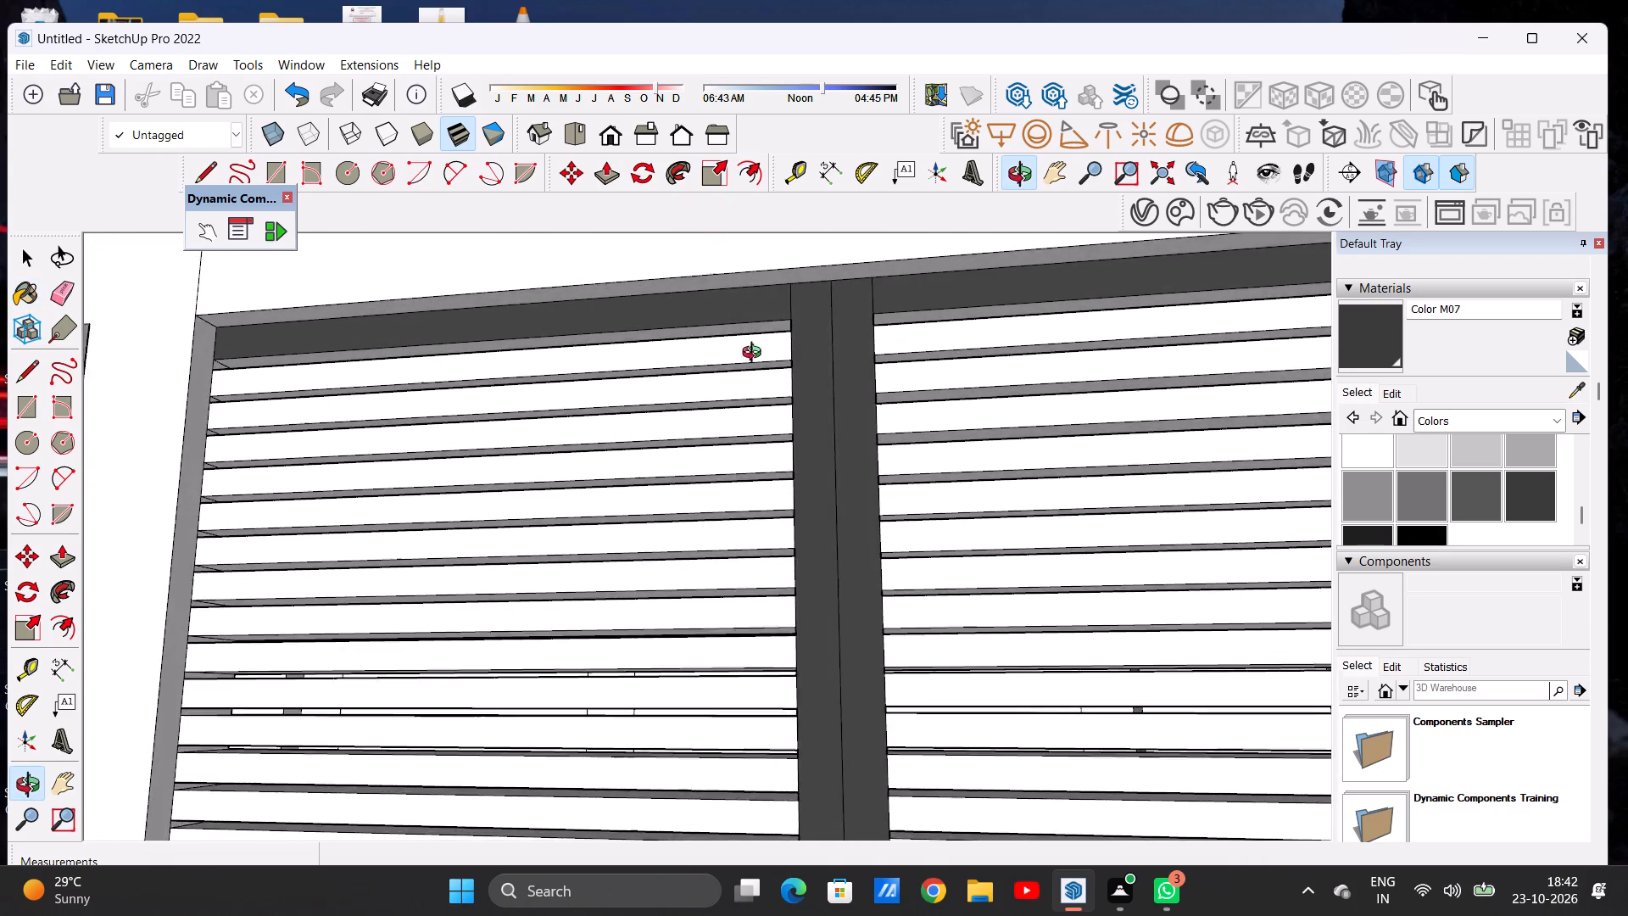
middle_click_drag(755, 355, 757, 318)
scroll(767, 318, "up", 7)
left_click(760, 335)
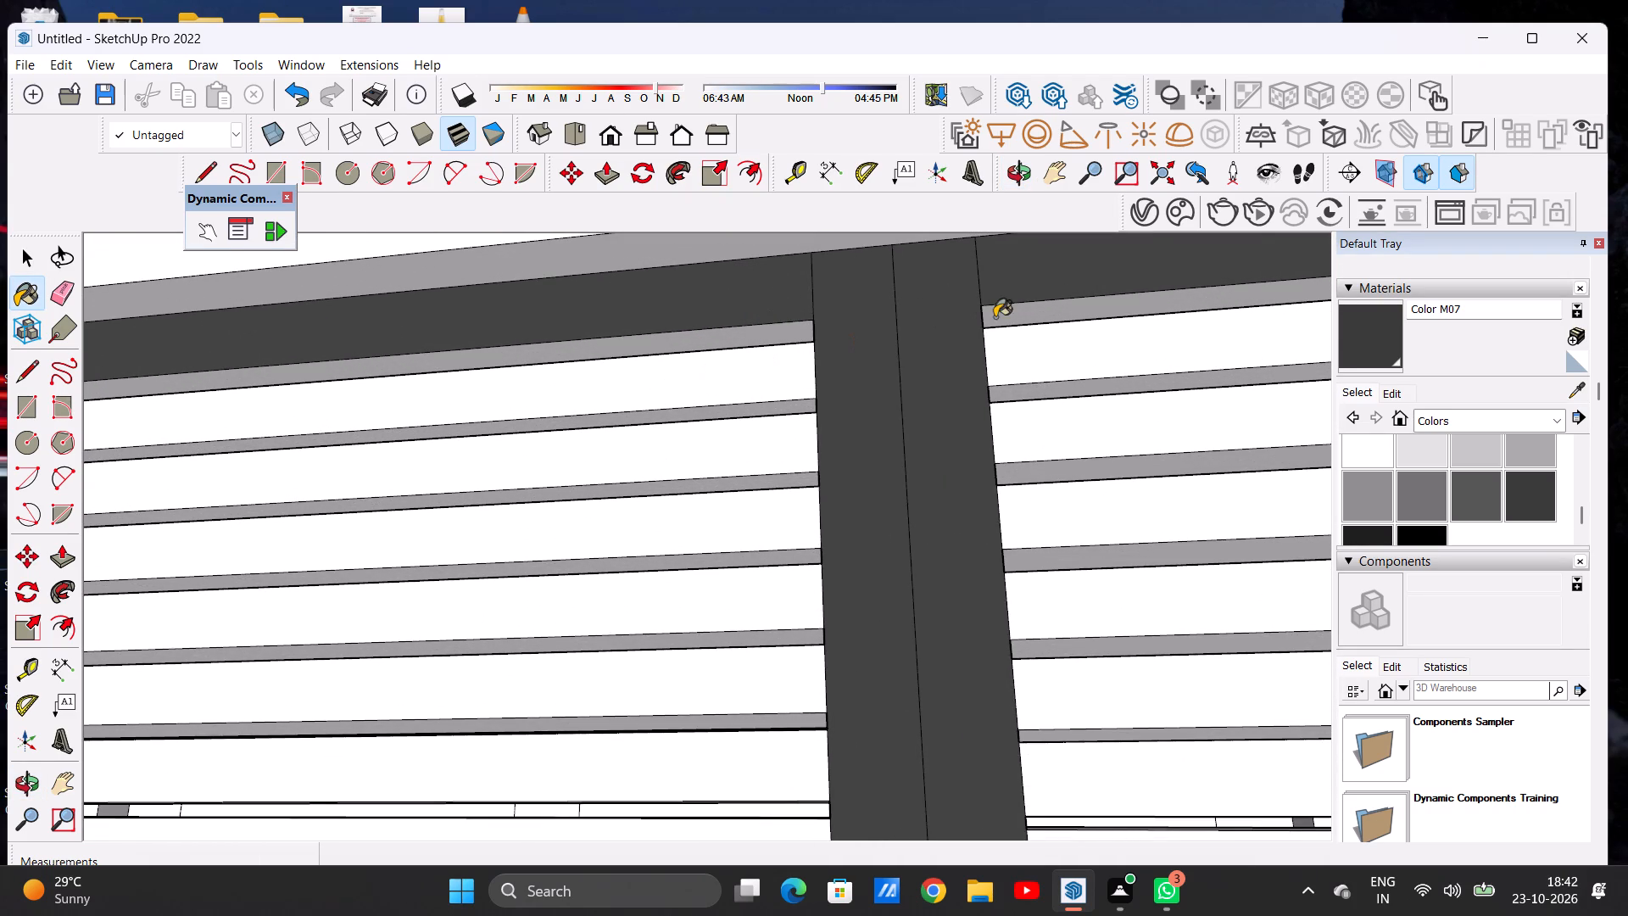
left_click(999, 315)
scroll(650, 405, "down", 17)
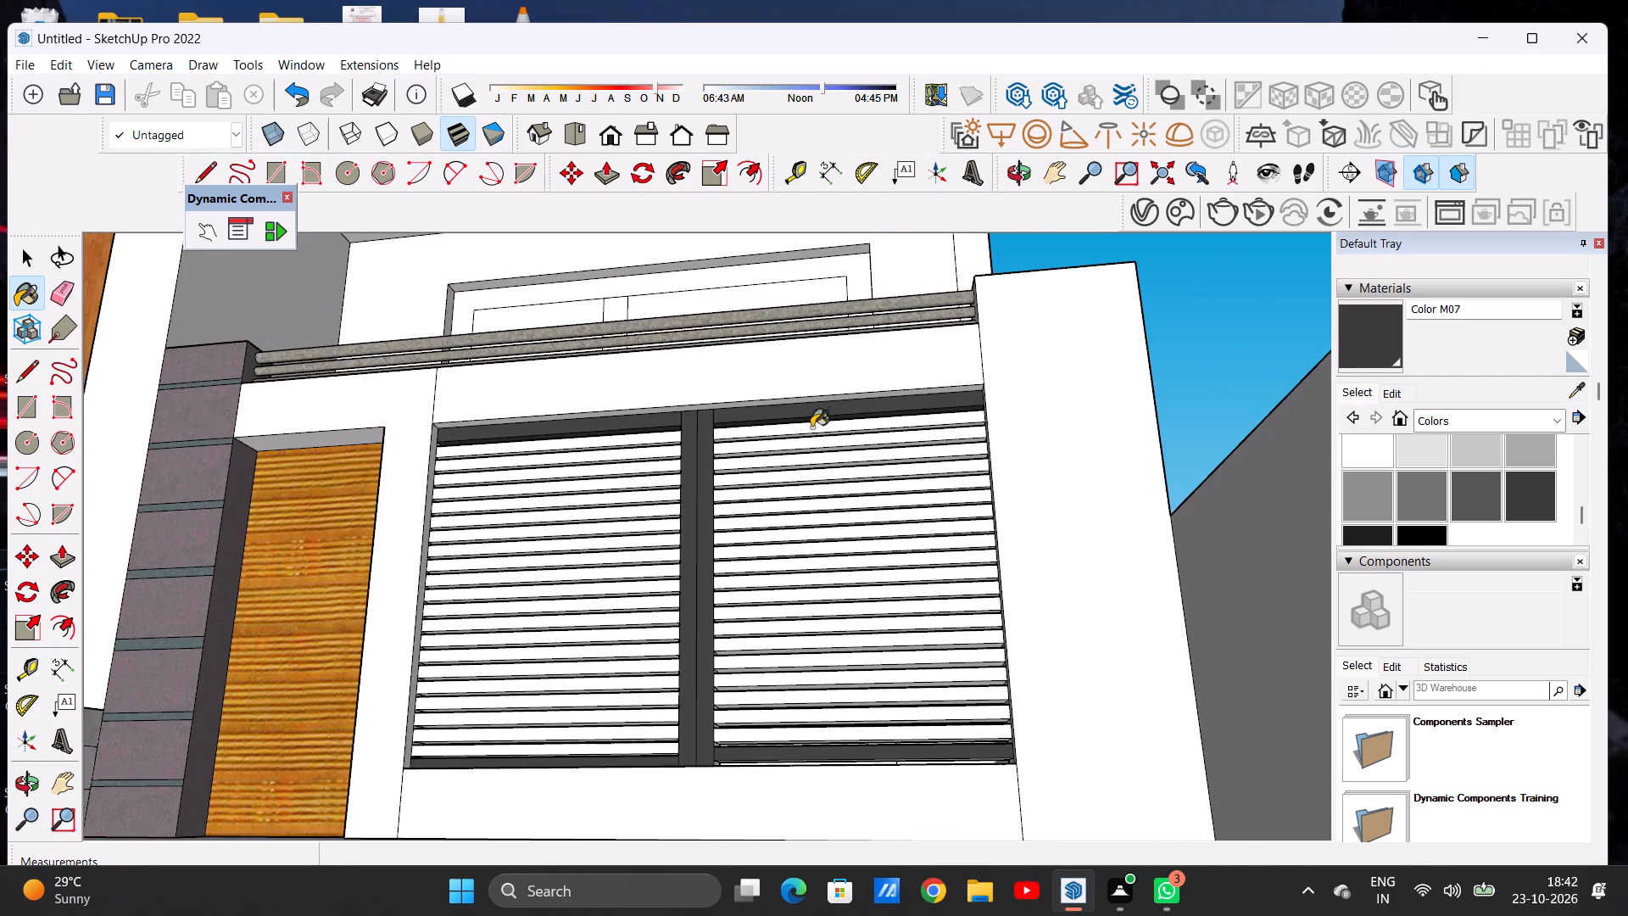
From behind, paint the back and top faces of the uppermost slat in both louvred panels with Color M07.
middle_click_drag(712, 453, 371, 573)
middle_click_drag(705, 489, 662, 497)
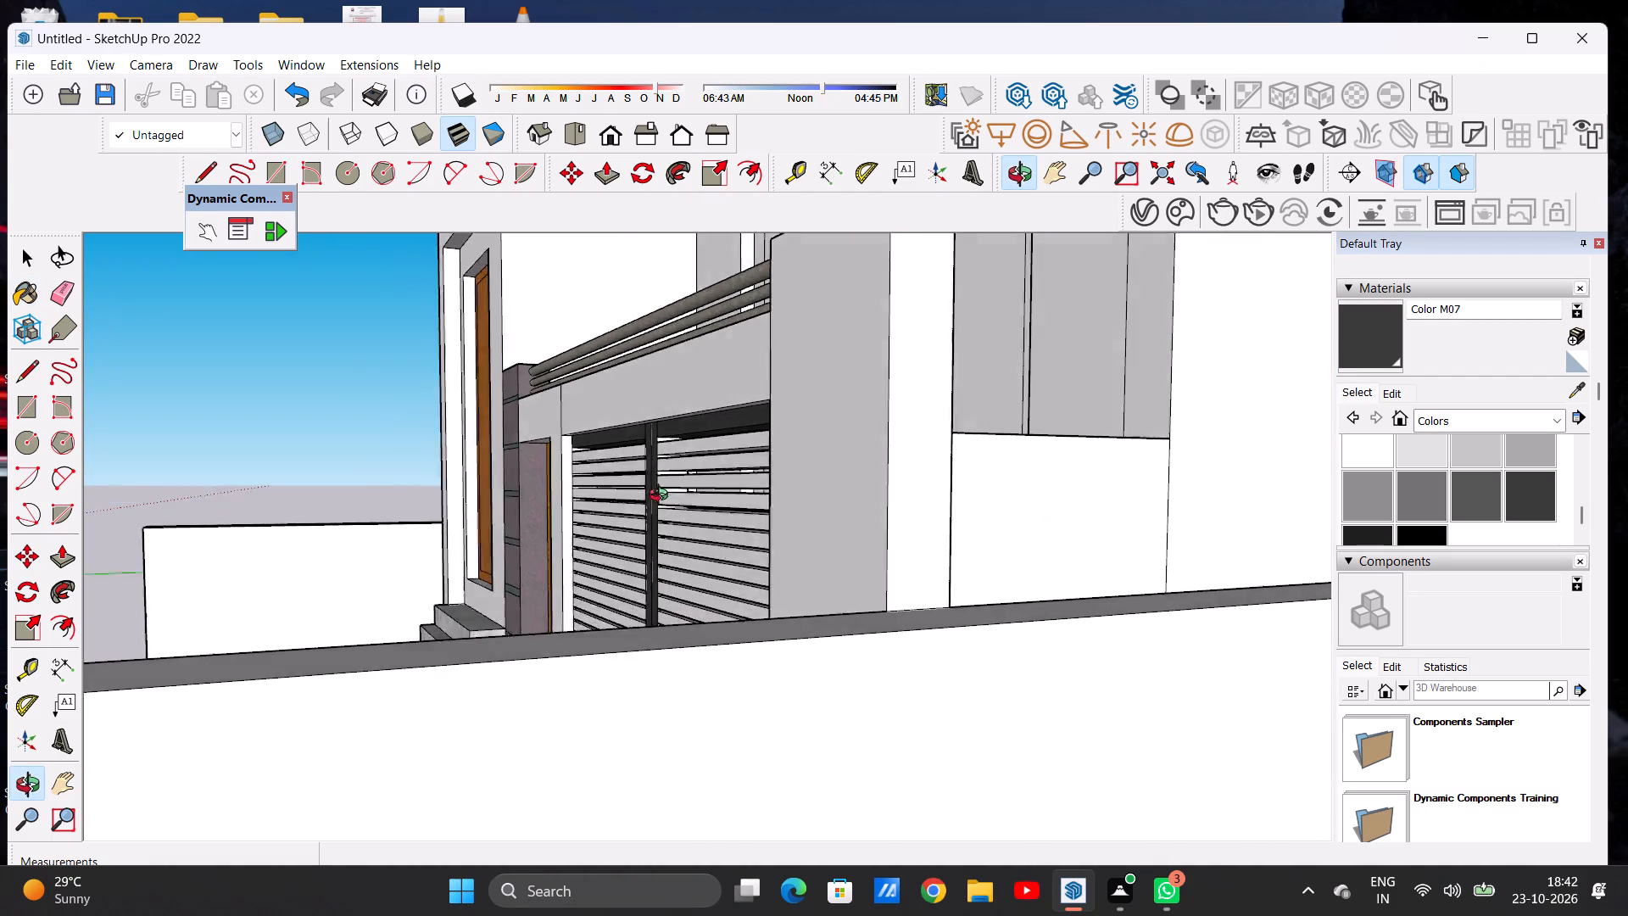
middle_click_drag(662, 497, 392, 551)
scroll(587, 455, "up", 7)
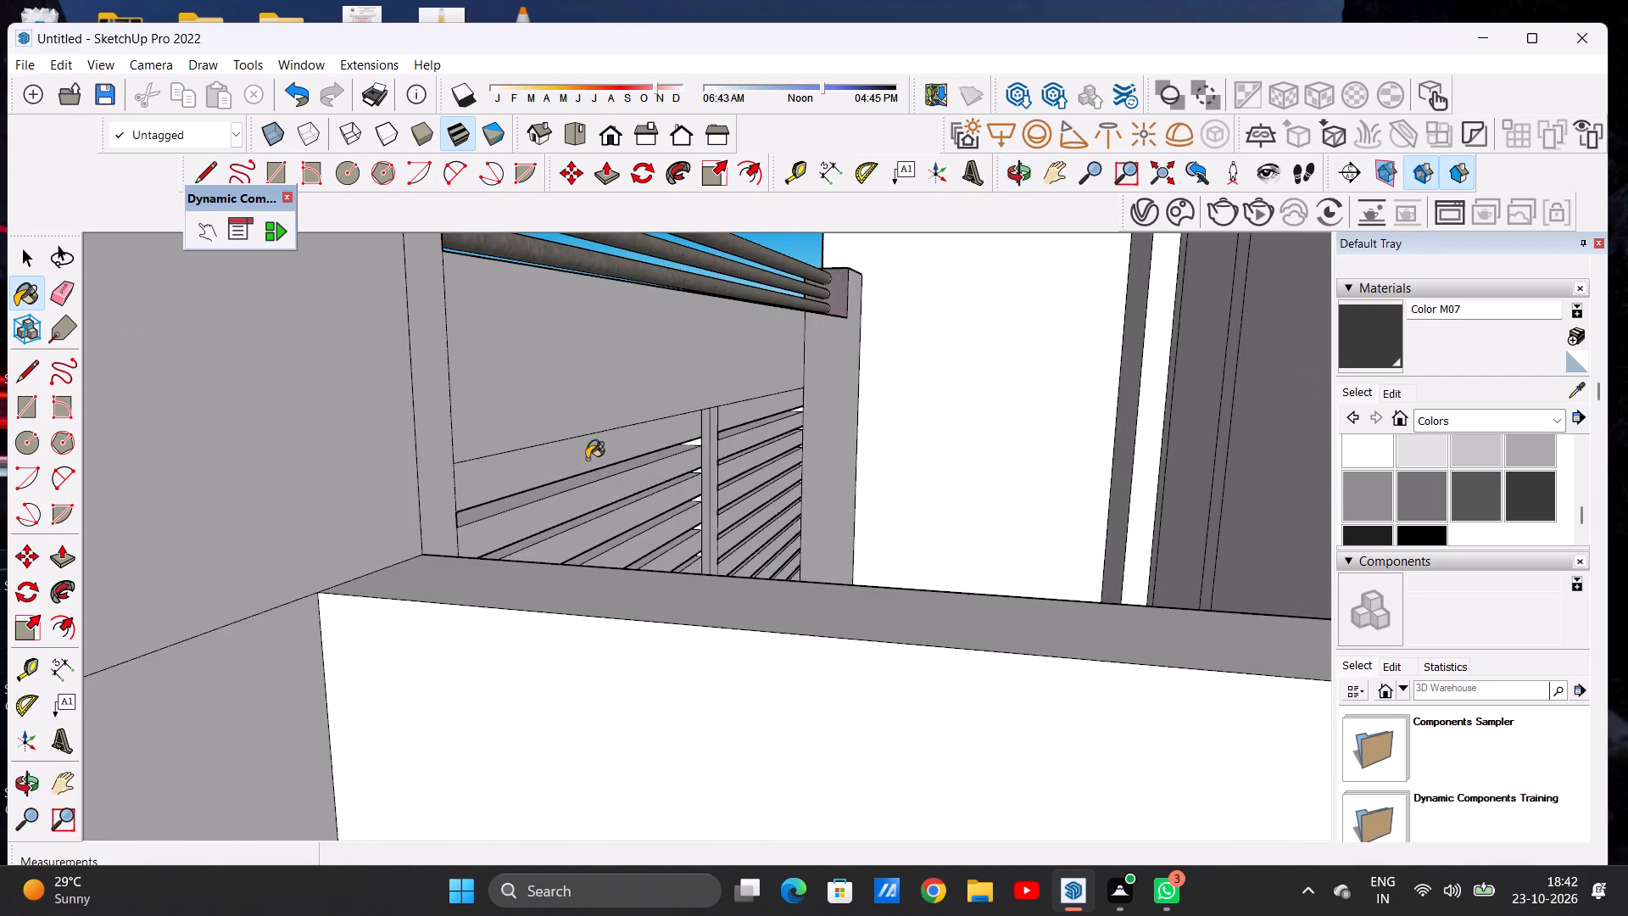
scroll(587, 459, "up", 6)
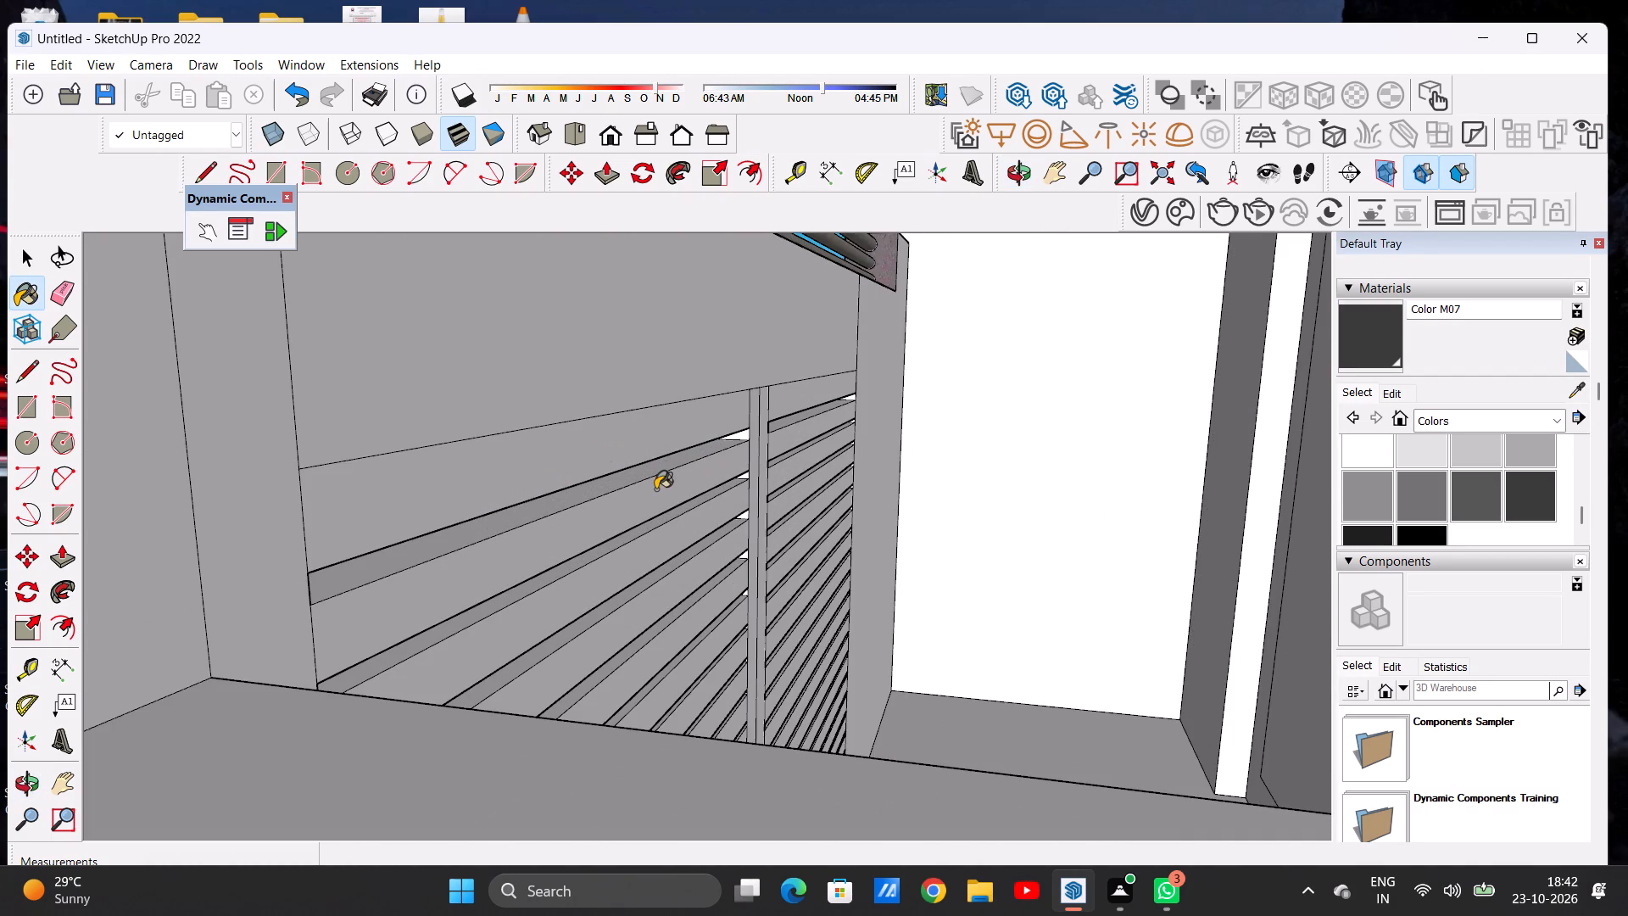
left_click(655, 489)
left_click(790, 436)
scroll(728, 460, "up", 3)
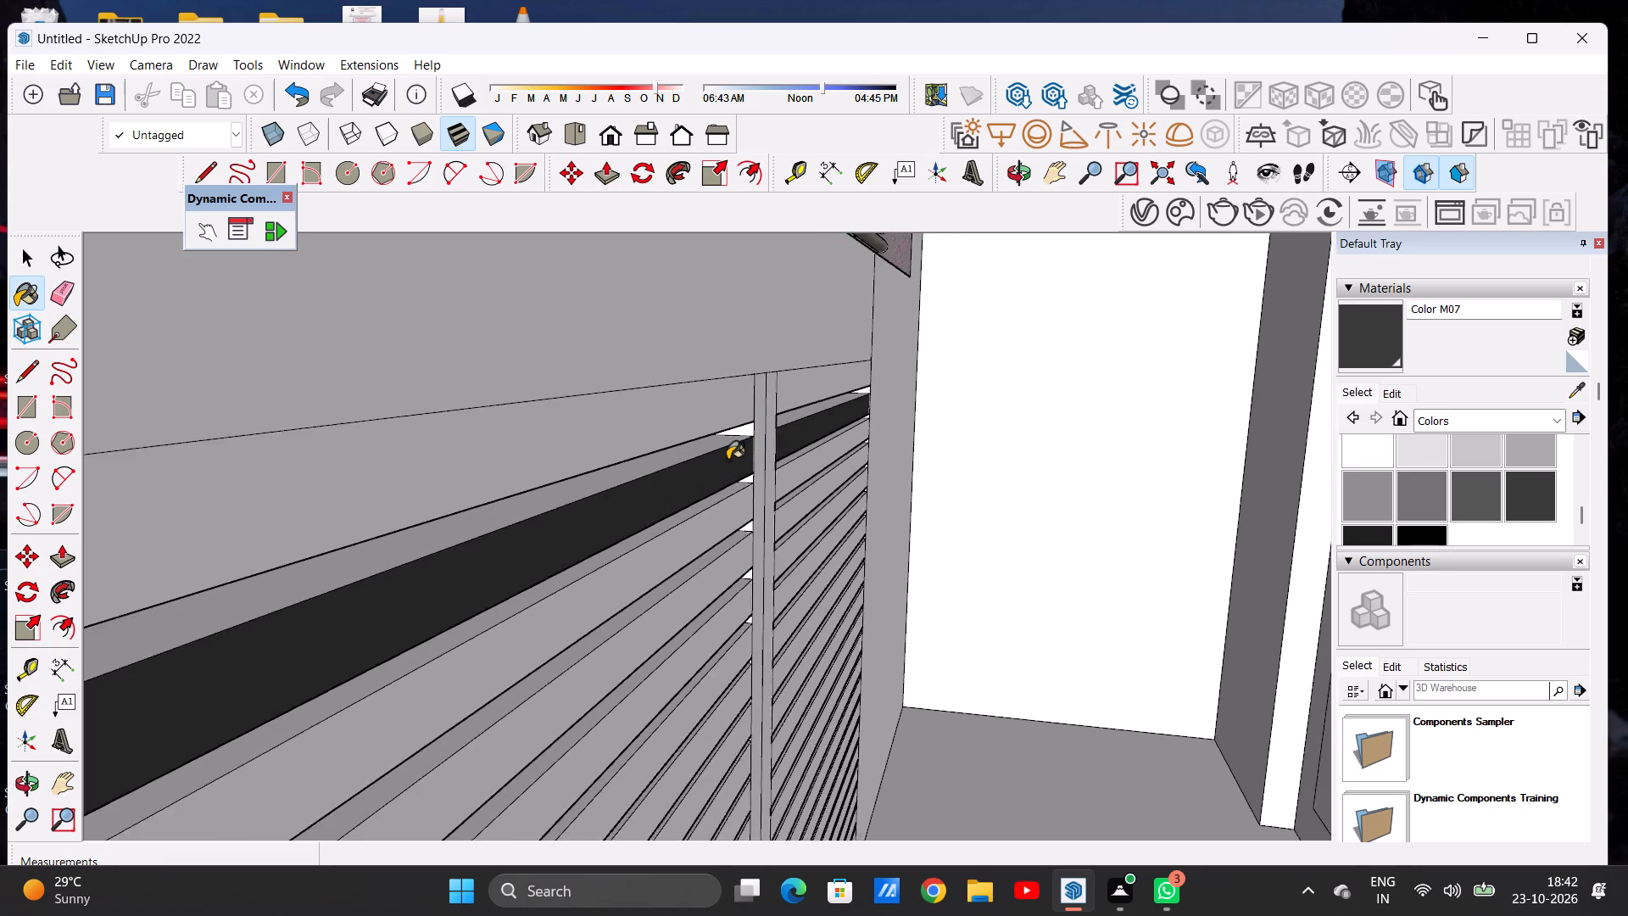
scroll(728, 460, "up", 4)
left_click(726, 431)
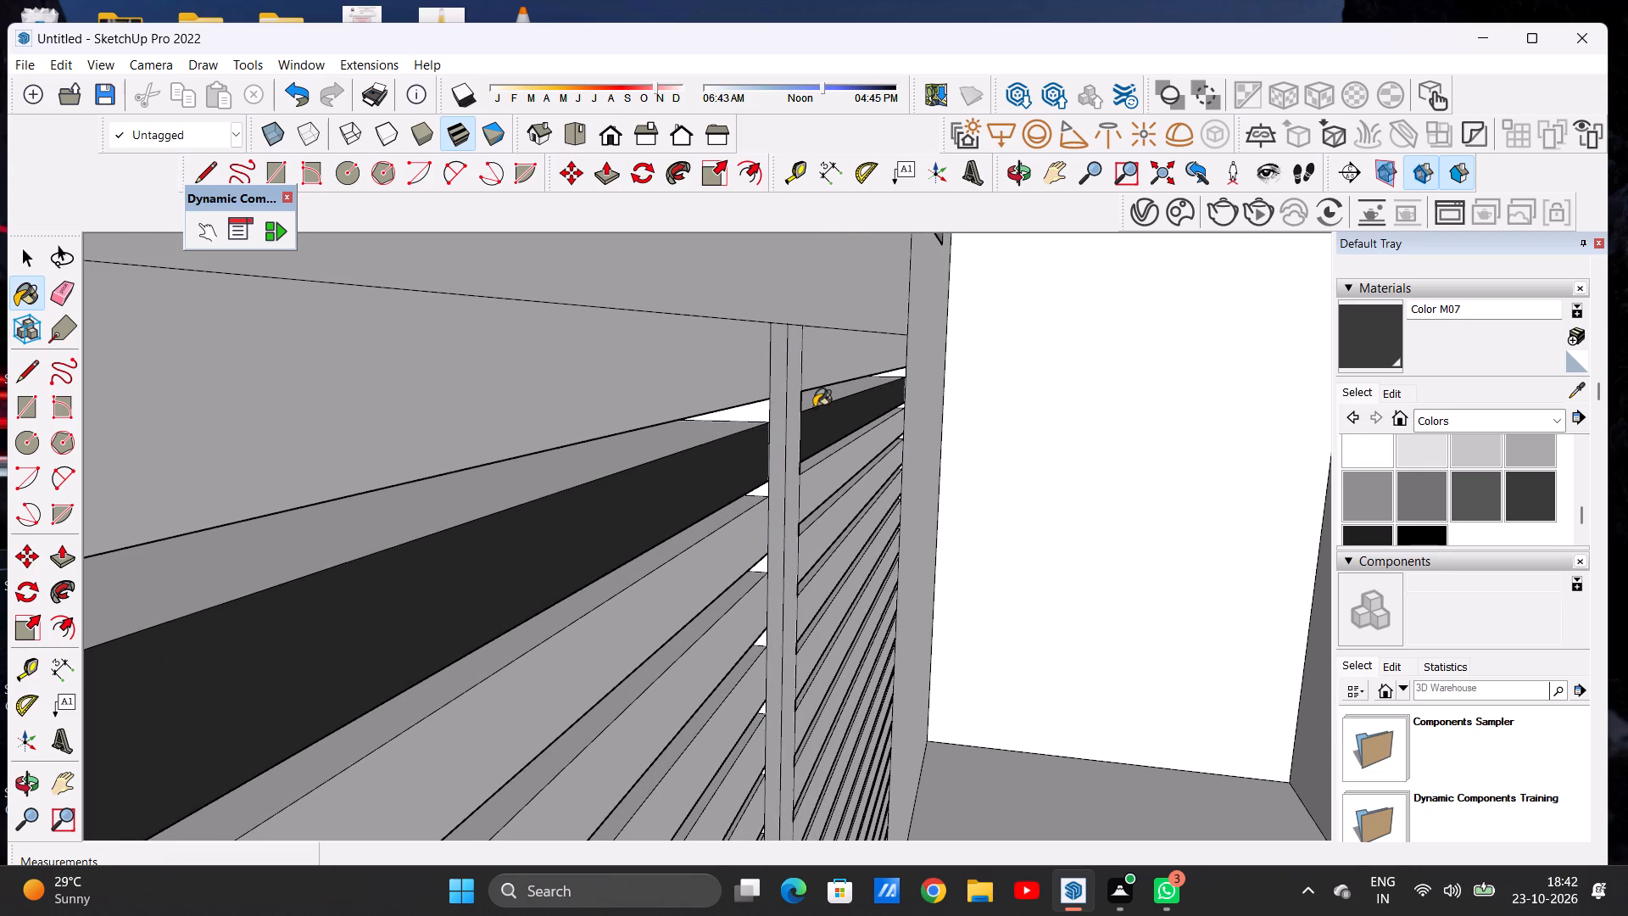
left_click(816, 402)
Paint the back faces of both louvred panels' top bars and both halves of the centre post with Color M07.
left_click(717, 397)
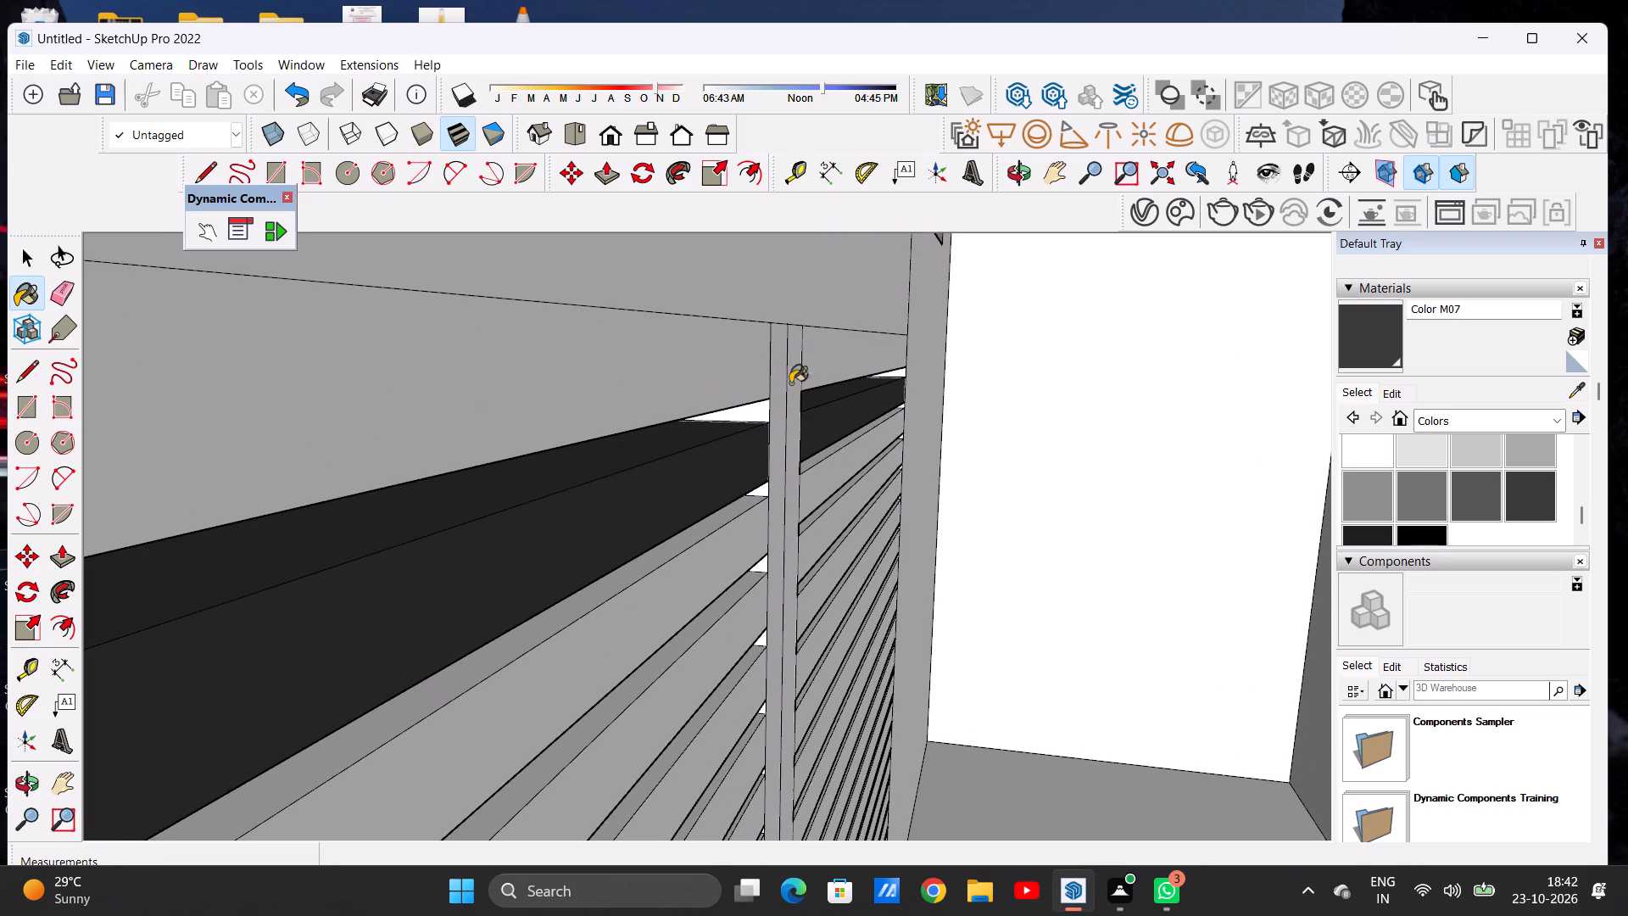
left_click(829, 360)
left_click(793, 371)
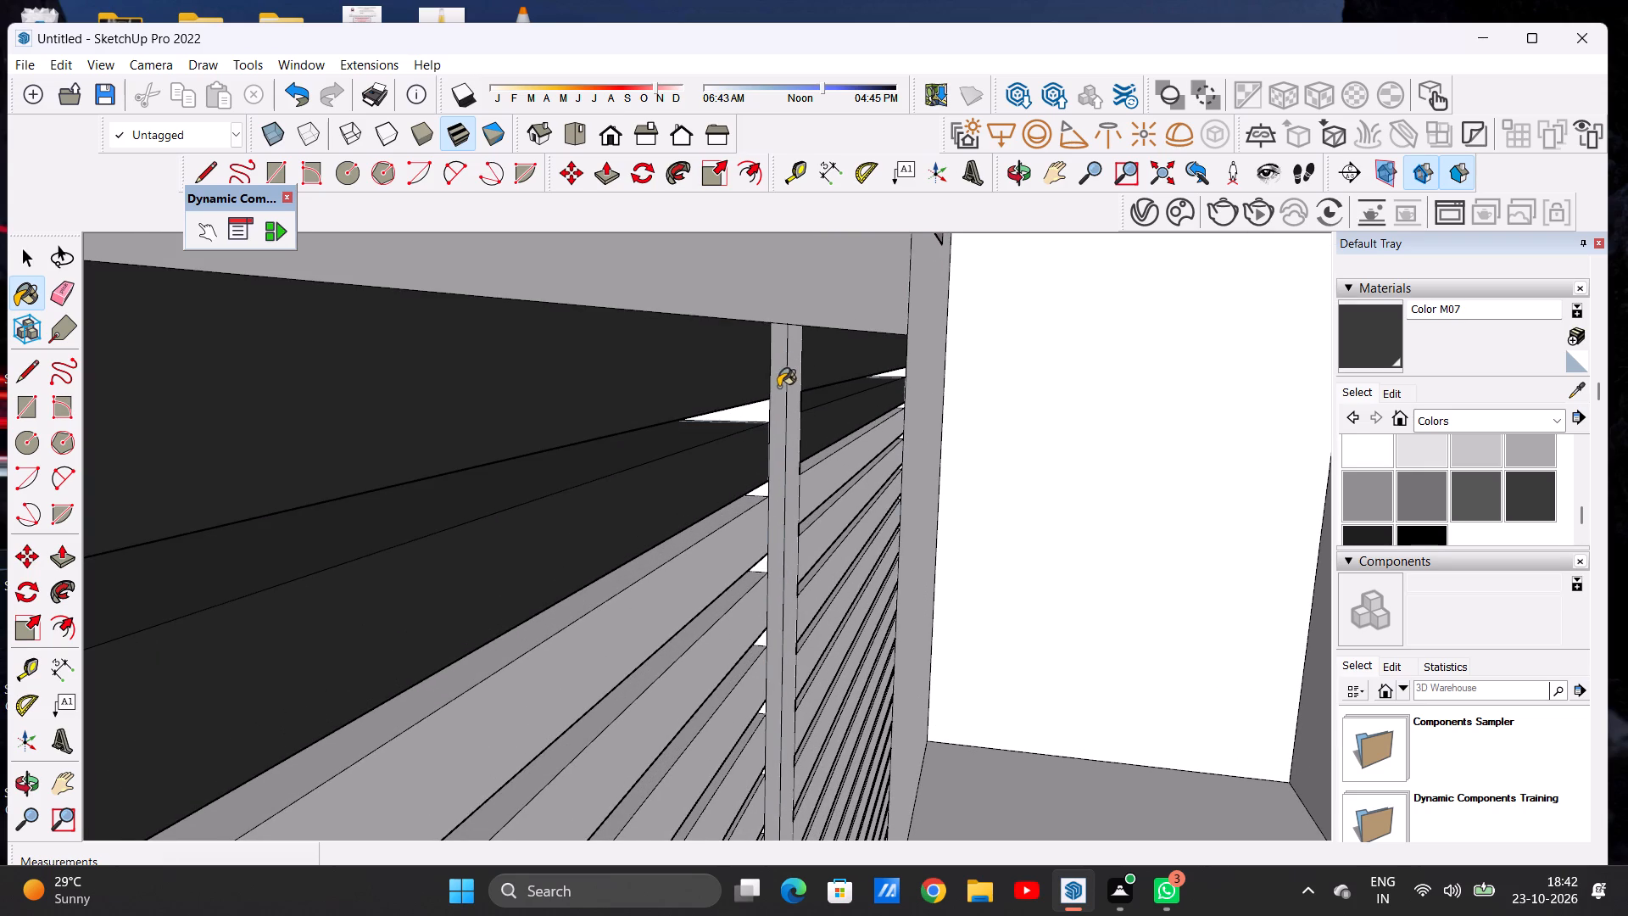
left_click(778, 387)
Paint the back faces of the second slat from the top in both louvred panels with Color M07.
scroll(761, 373, "down", 6)
scroll(705, 478, "up", 7)
left_click(708, 483)
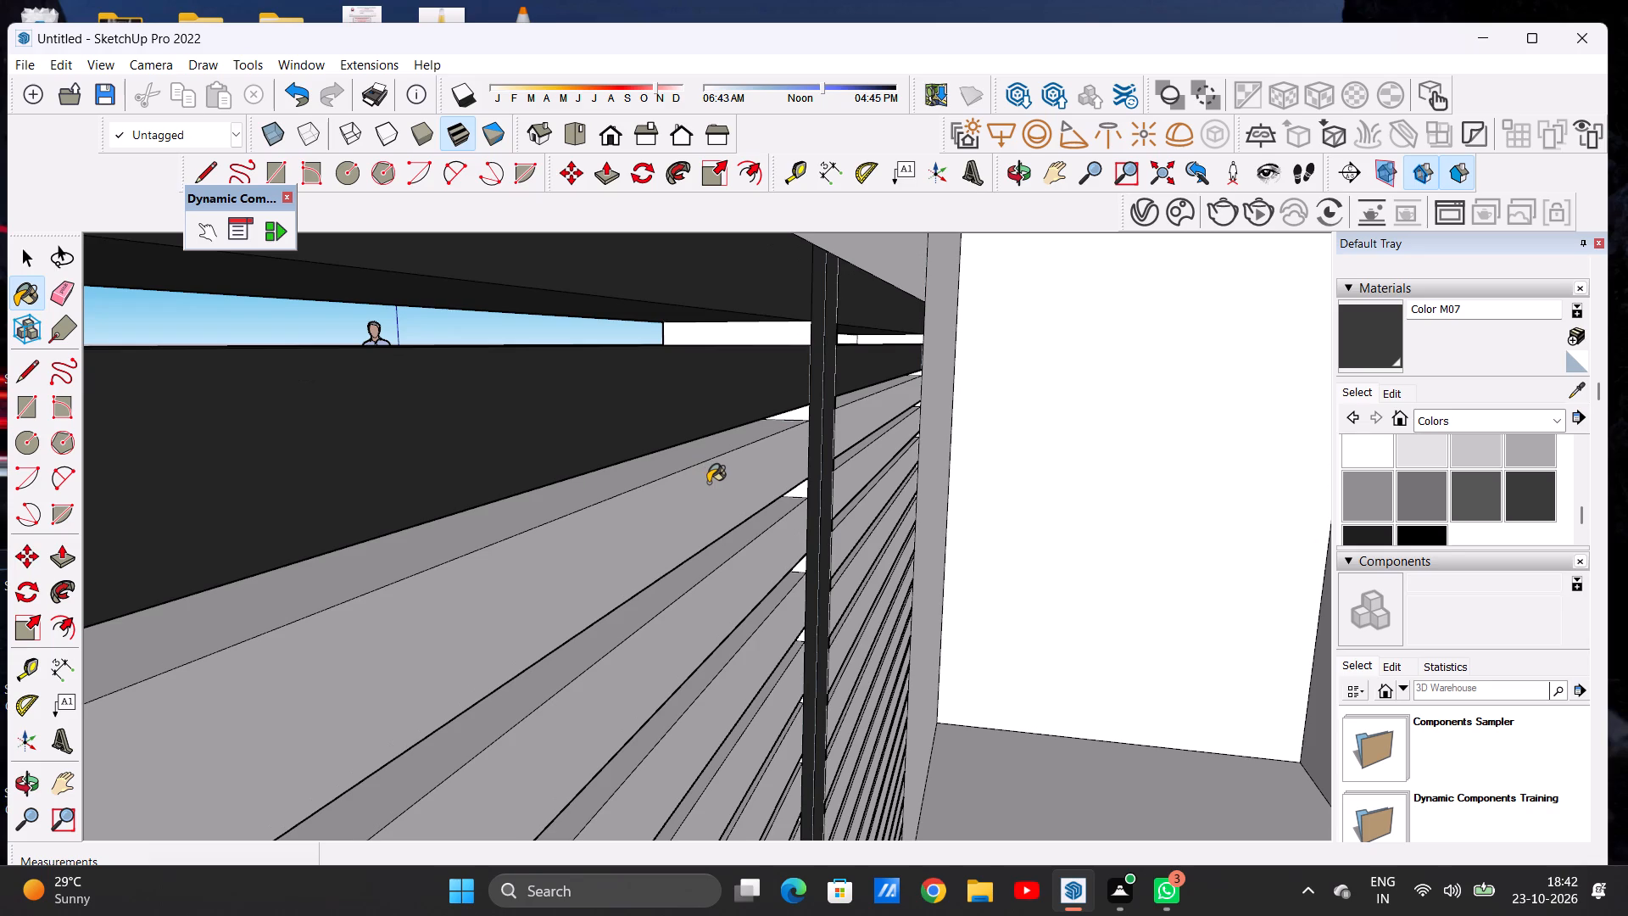
left_click(850, 419)
Paint the front faces of the uppermost slat in both louvred panels with Color M07.
scroll(780, 522, "down", 13)
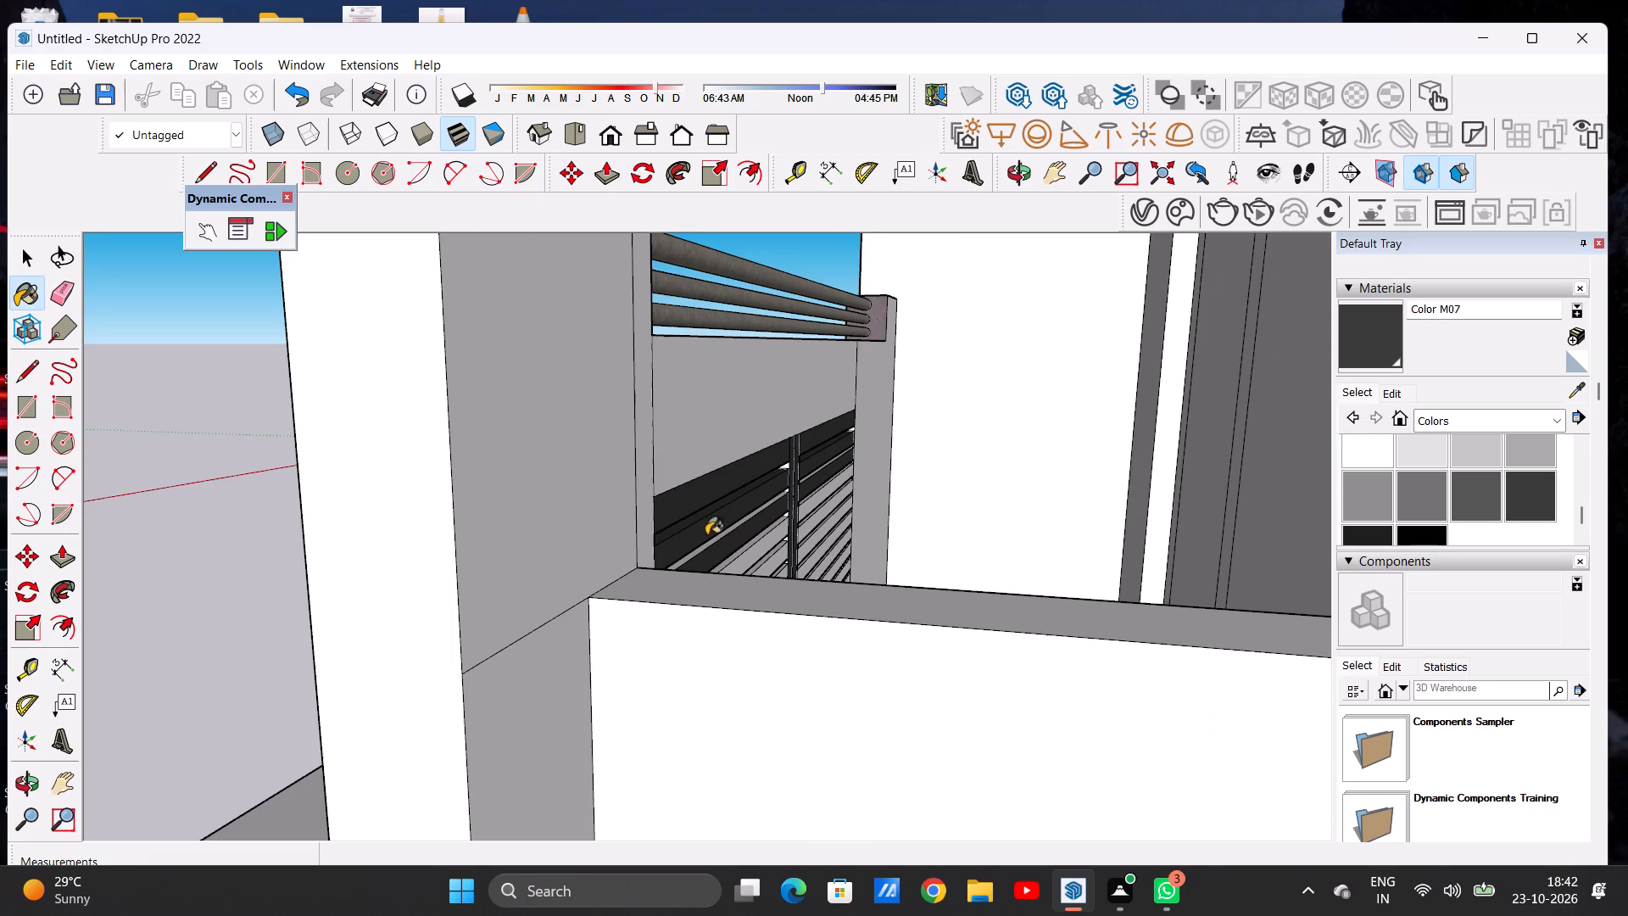
middle_click_drag(594, 545, 856, 539)
middle_click_drag(595, 551, 655, 554)
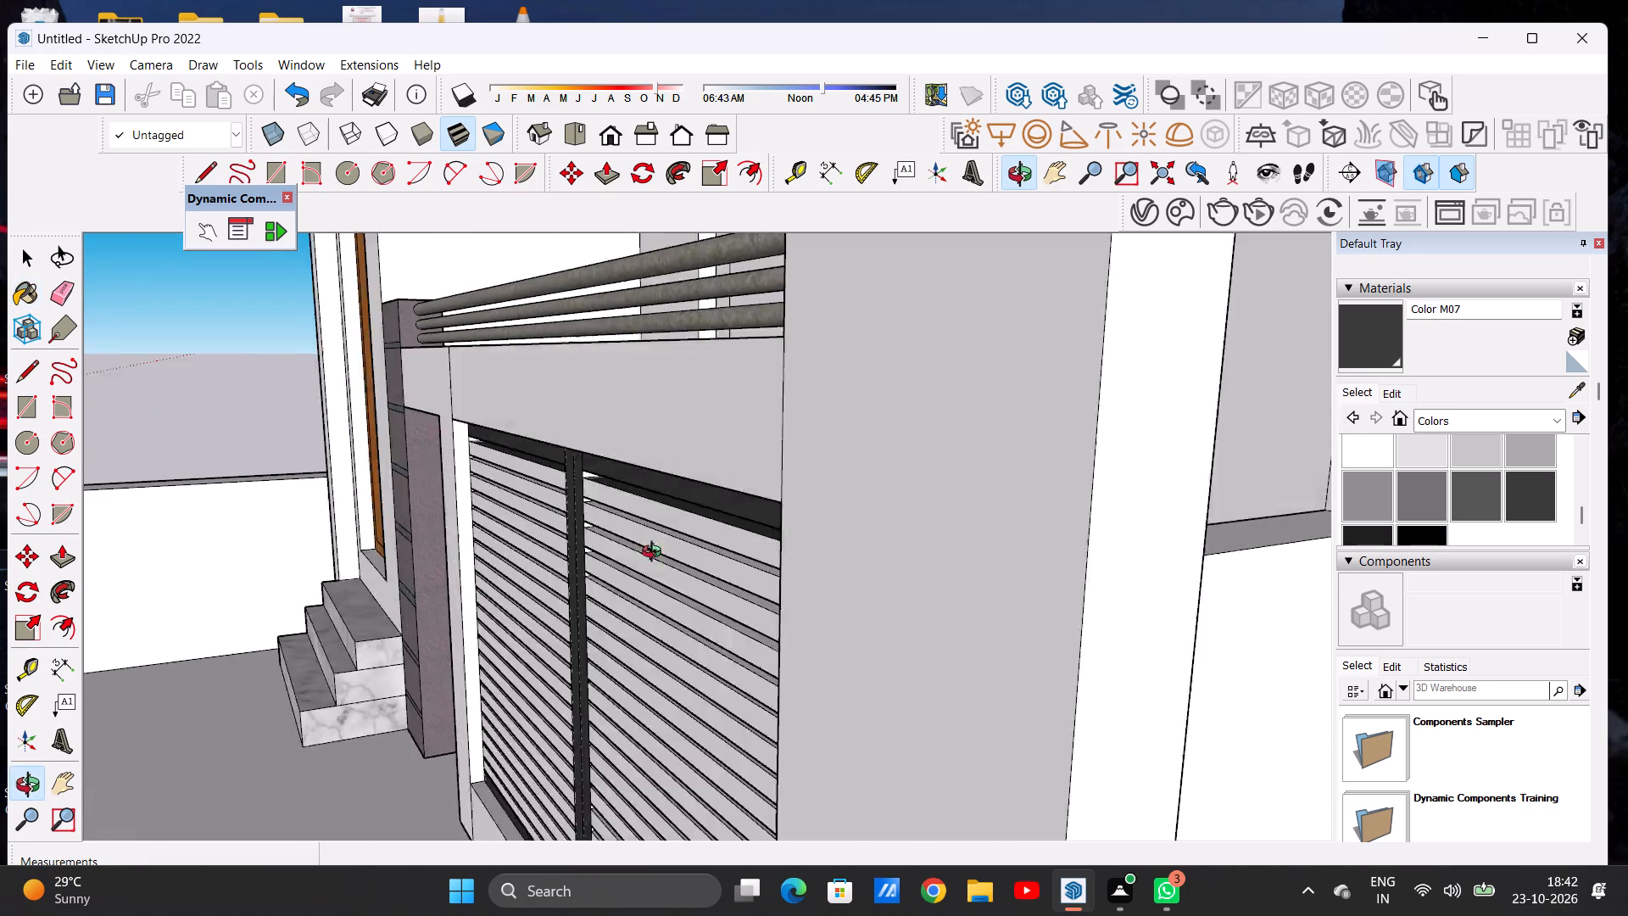
middle_click_drag(655, 554, 1009, 490)
scroll(610, 501, "down", 5)
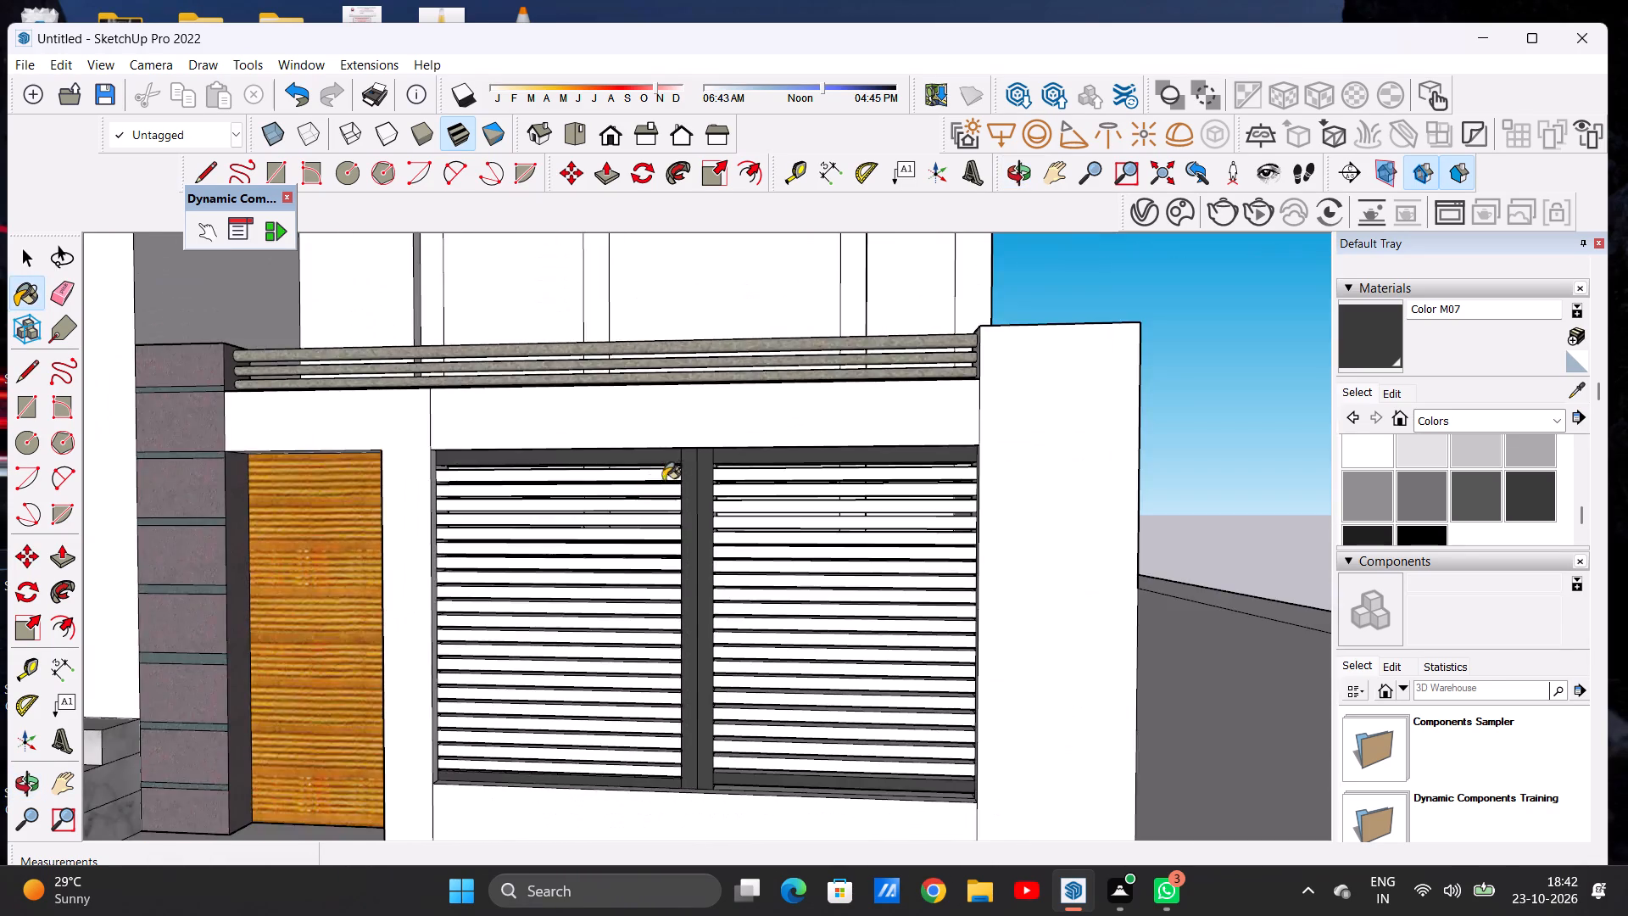
scroll(671, 476, "up", 13)
left_click(664, 463)
scroll(646, 505, "down", 5)
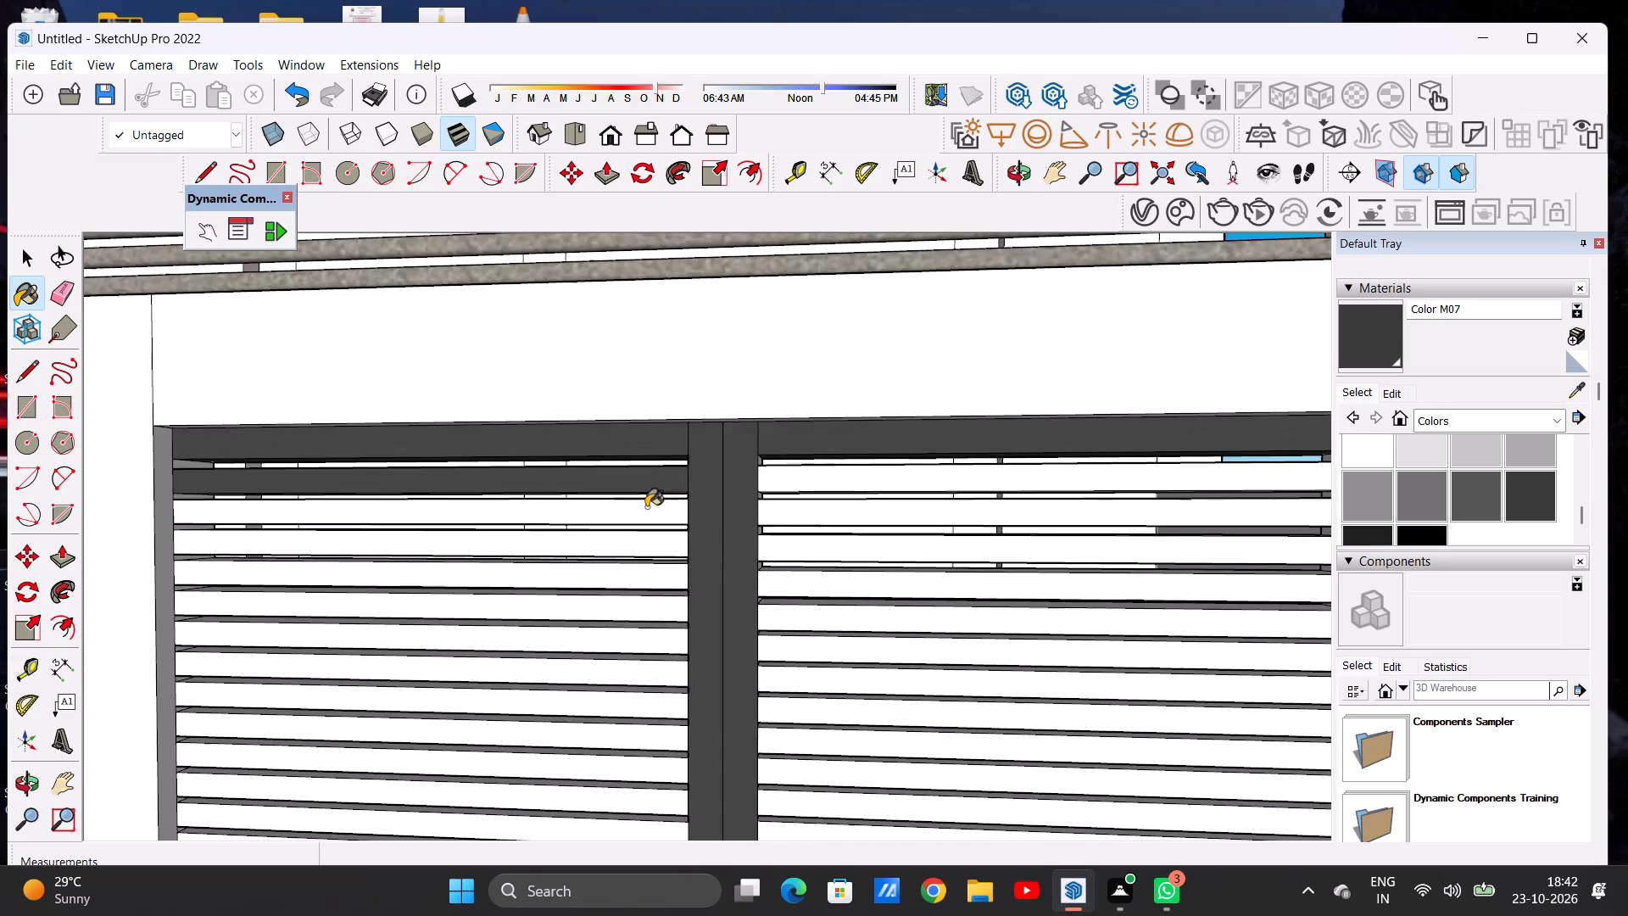
middle_click_drag(684, 481, 711, 528)
middle_click_drag(712, 525, 716, 517)
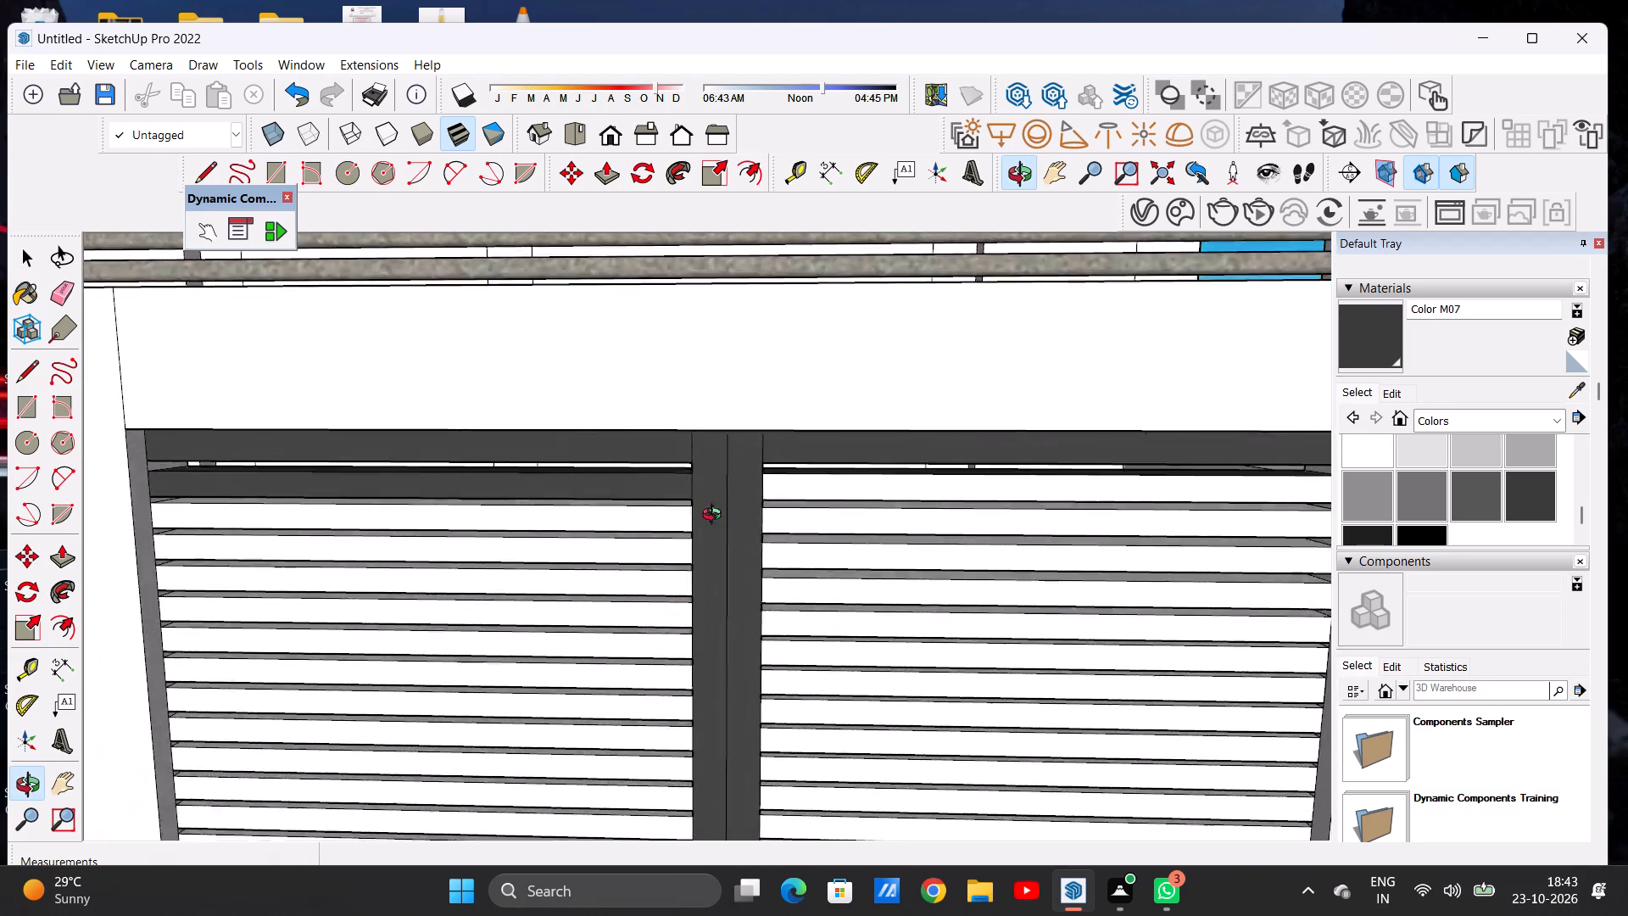
middle_click_drag(716, 517, 734, 481)
scroll(787, 468, "up", 6)
left_click(778, 474)
Paint the undersides of the uppermost slat in both louvred panels with Color M07.
scroll(686, 534, "down", 6)
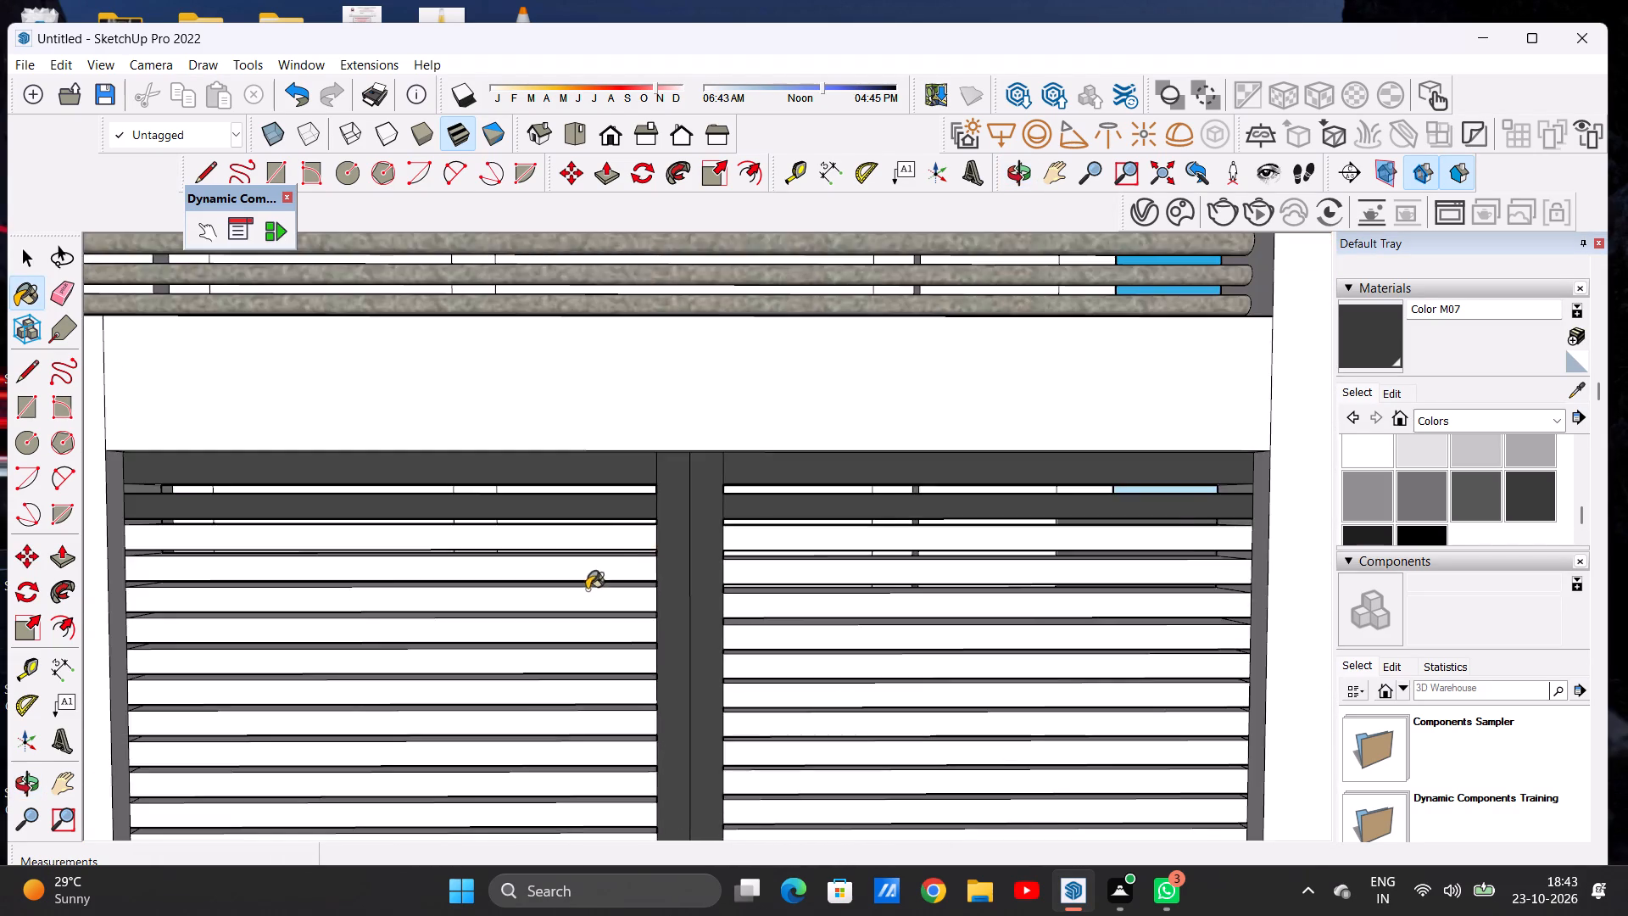
middle_click_drag(584, 583, 595, 430)
scroll(660, 479, "up", 10)
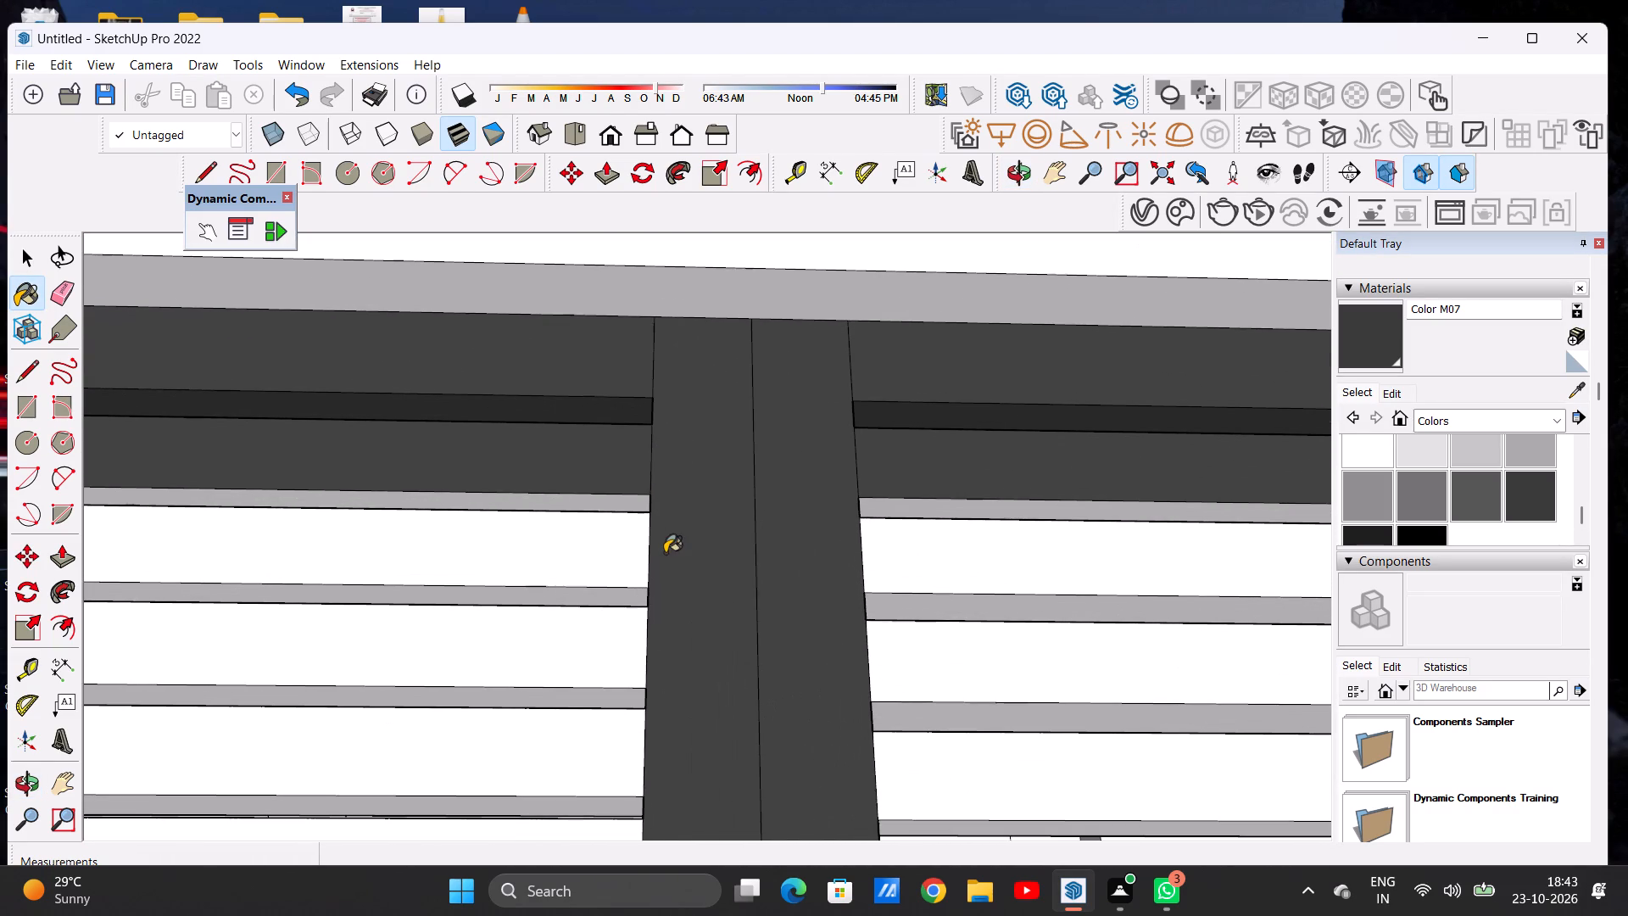
scroll(665, 553, "up", 1)
left_click(623, 505)
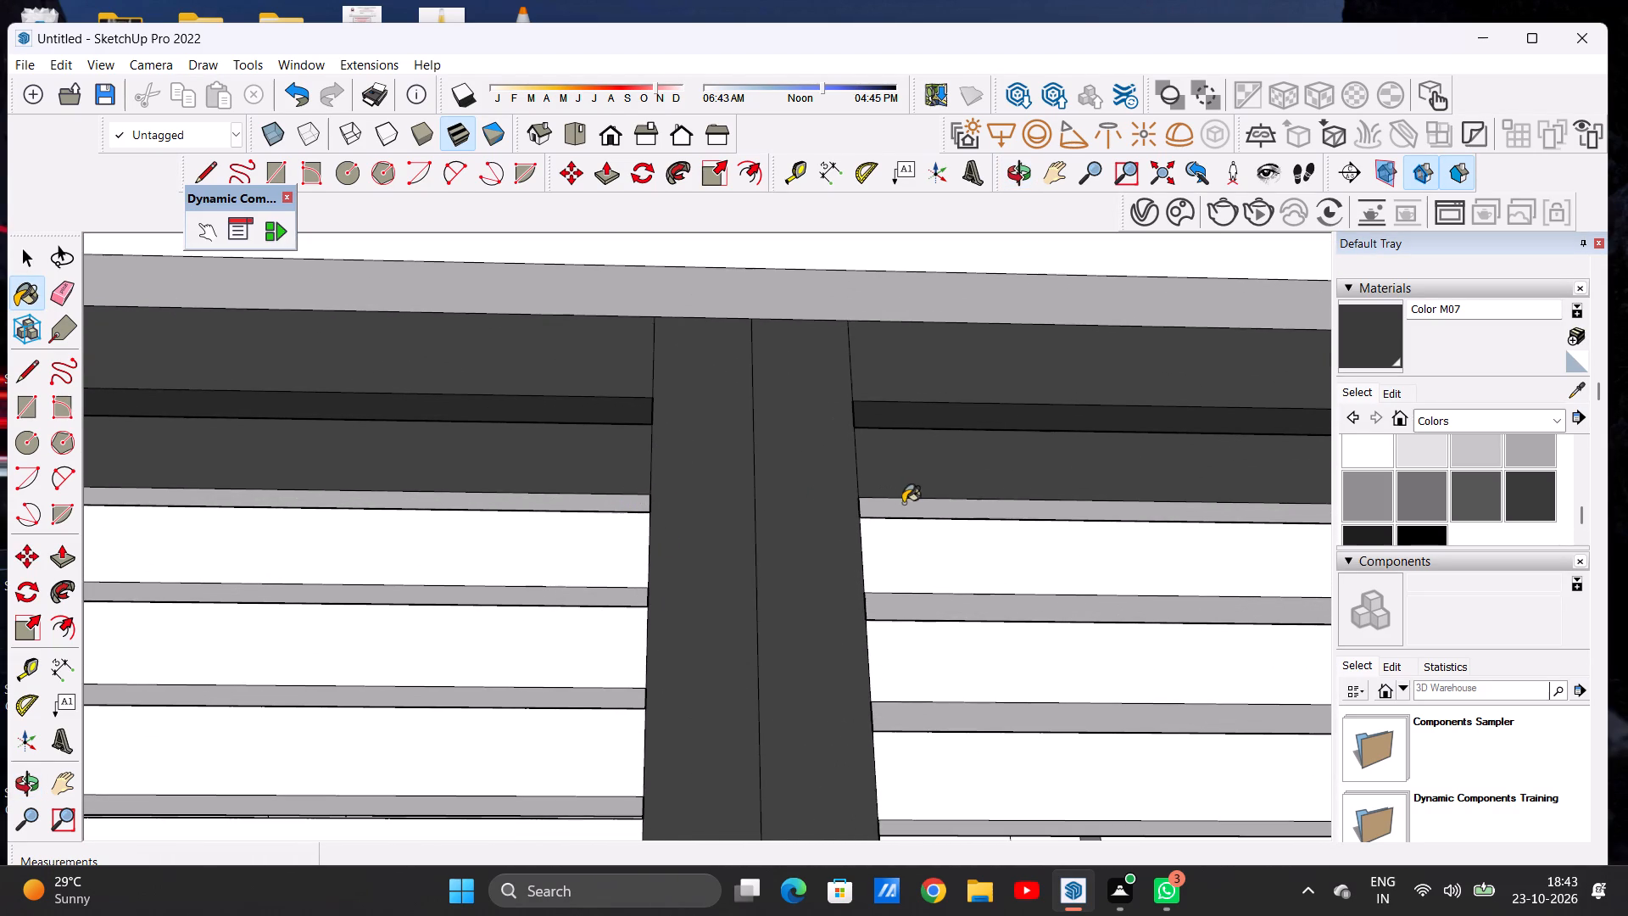
left_click(889, 509)
Paint the front faces of the second slat from the top in both louvred panels with Color M07.
scroll(816, 488, "down", 12)
middle_click_drag(785, 543, 785, 561)
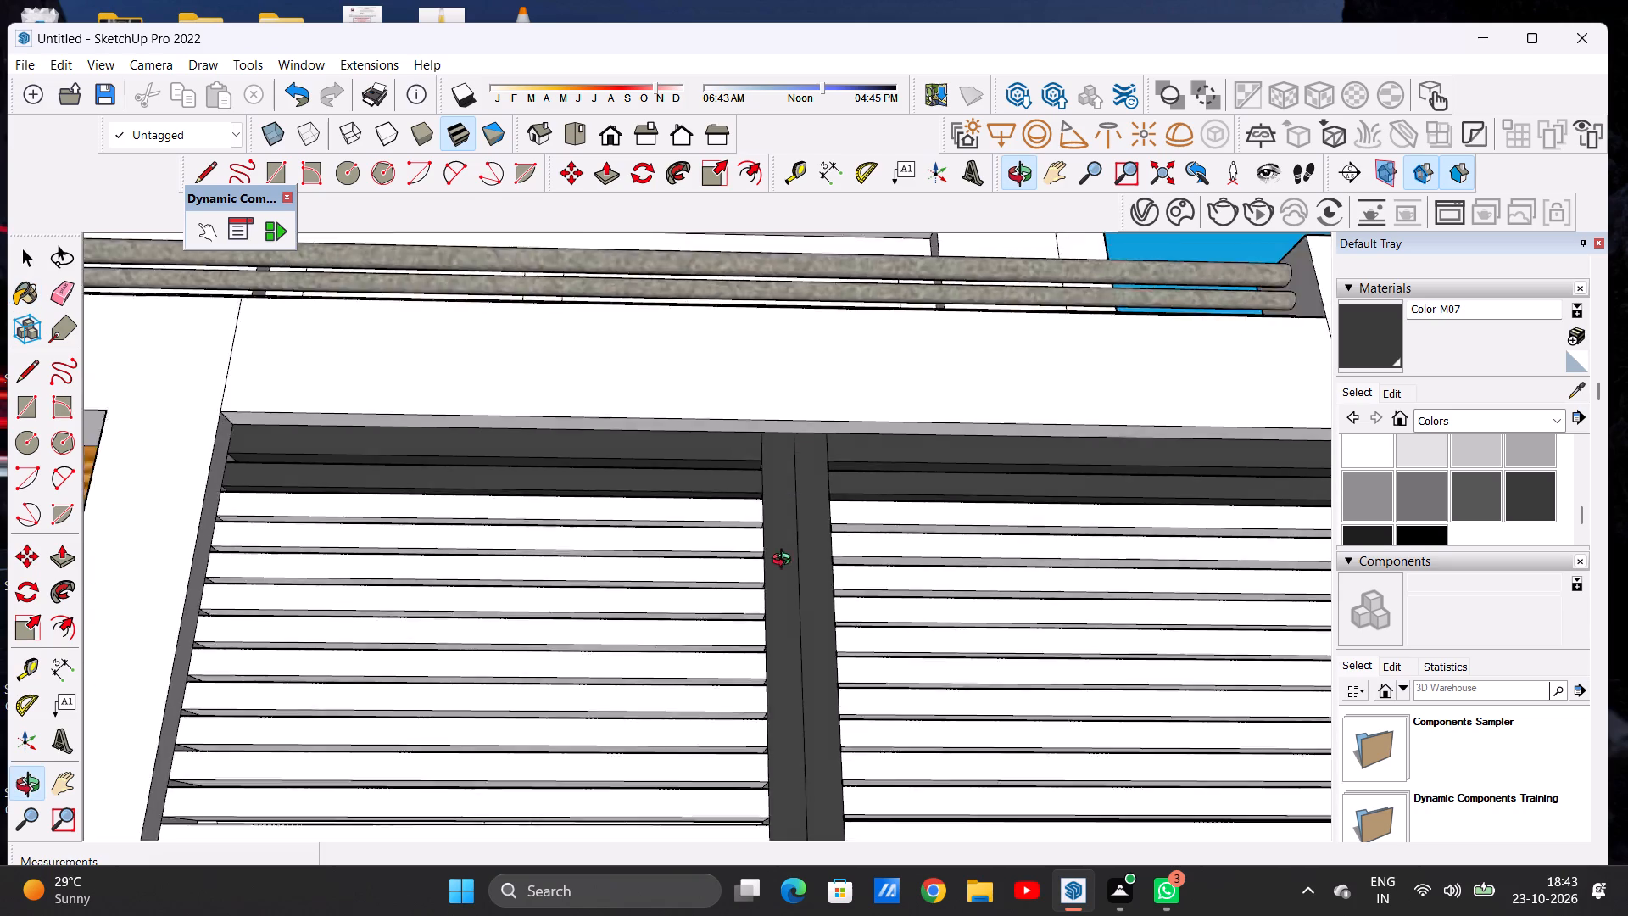
middle_click_drag(785, 561, 781, 699)
scroll(811, 500, "up", 7)
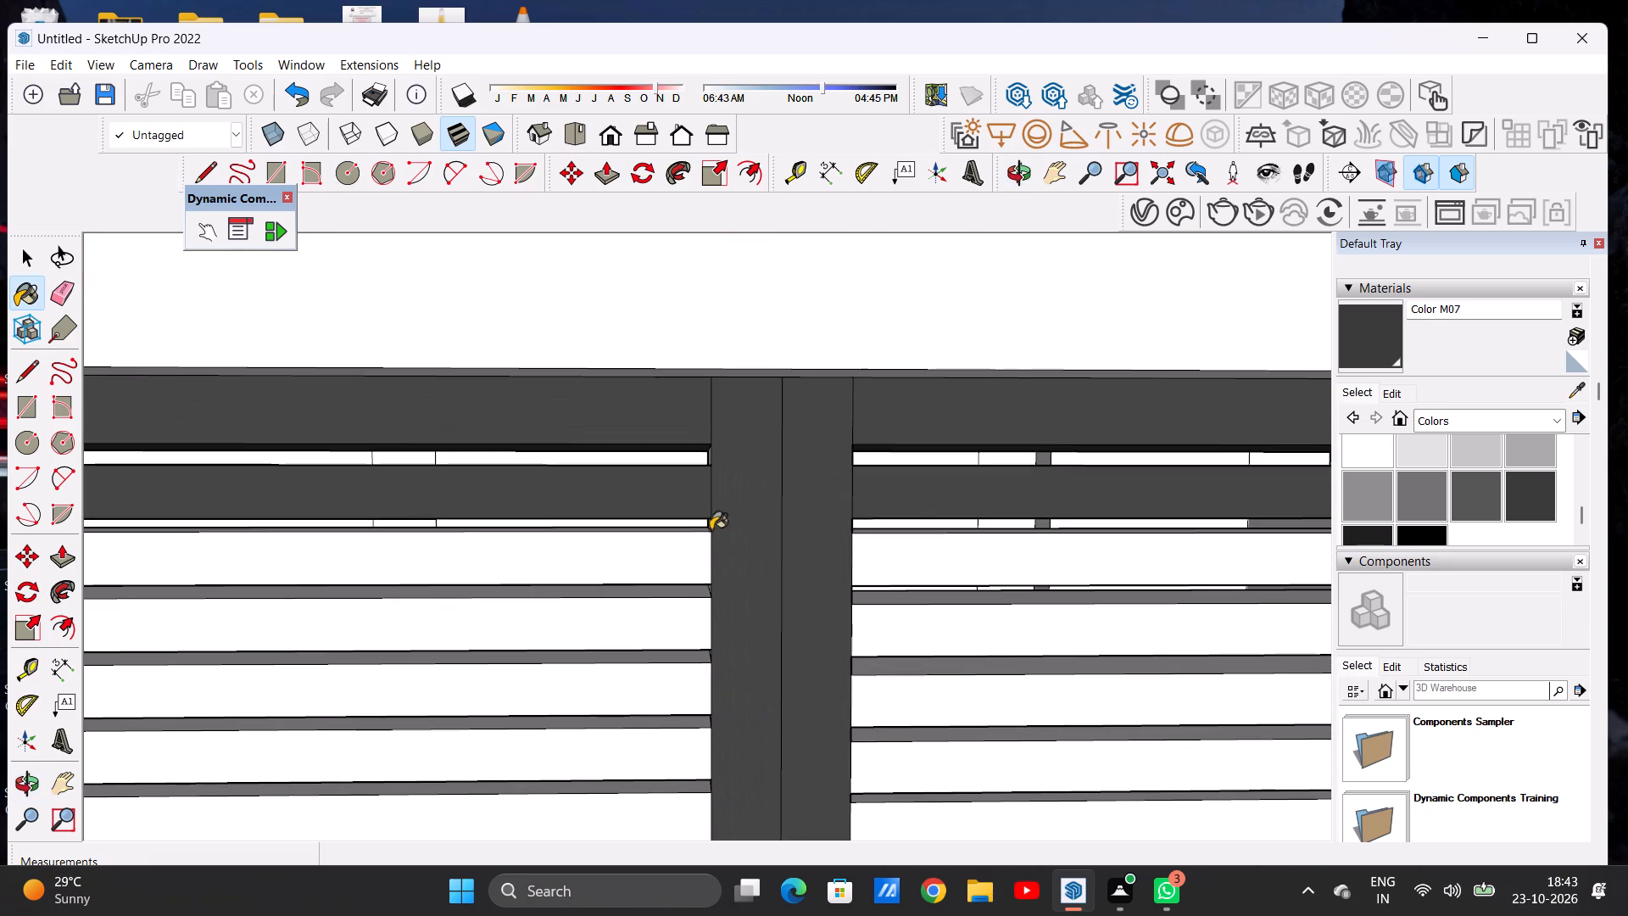
left_click(667, 558)
left_click(915, 554)
Paint the top faces of the second slat from the top in both louvred panels with Color M07.
scroll(711, 529, "down", 6)
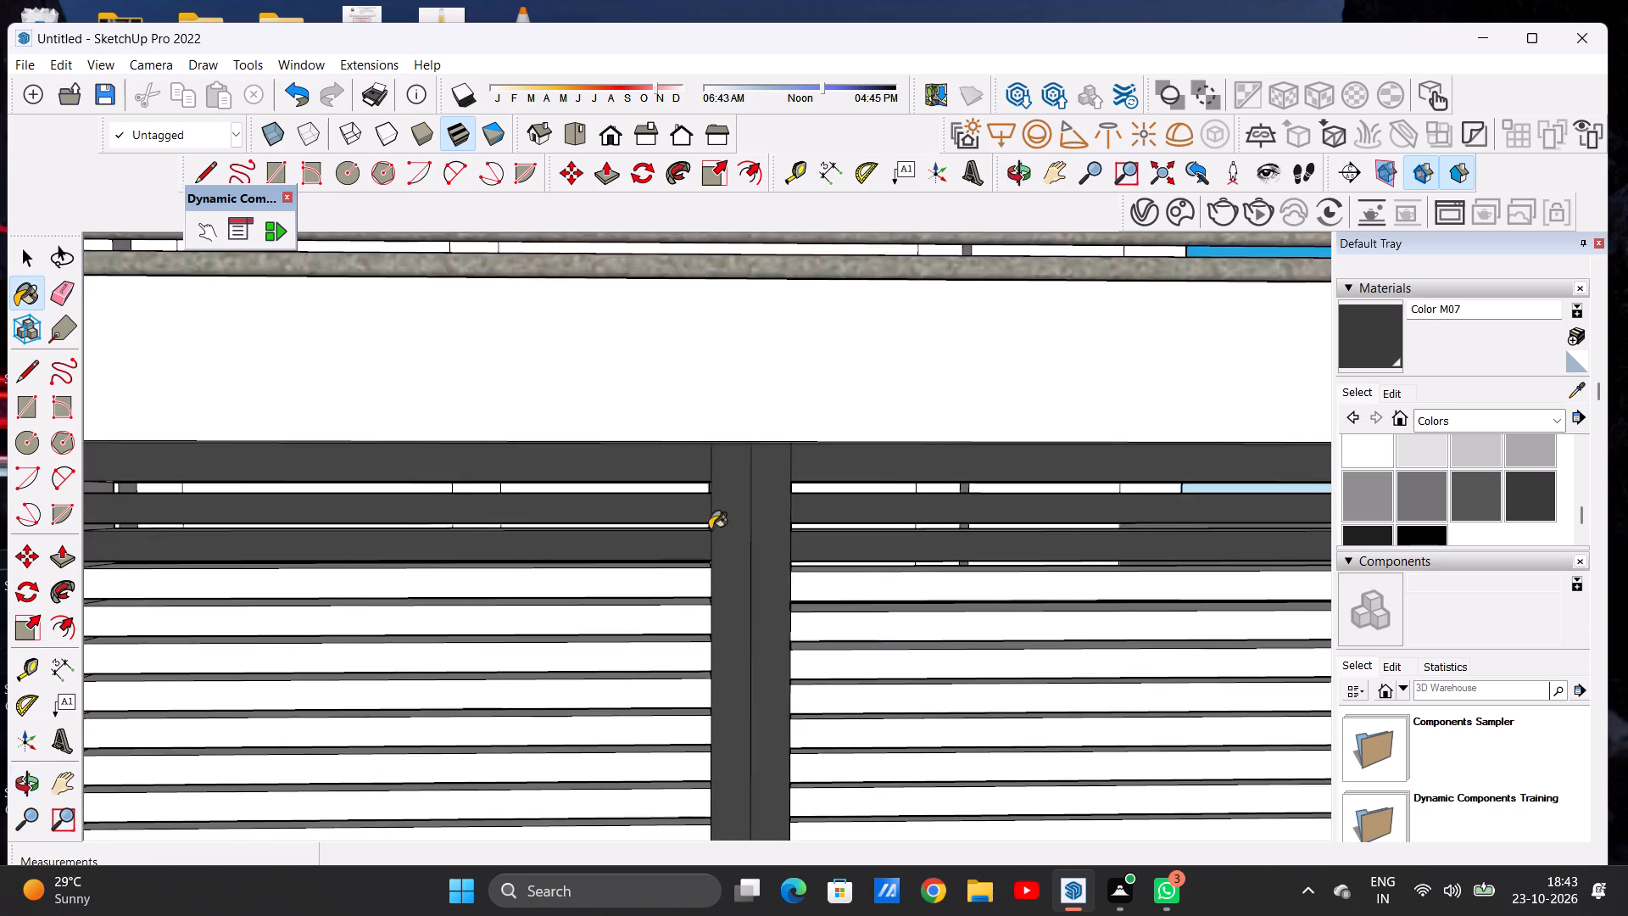
middle_click_drag(710, 529, 717, 623)
scroll(702, 546, "up", 12)
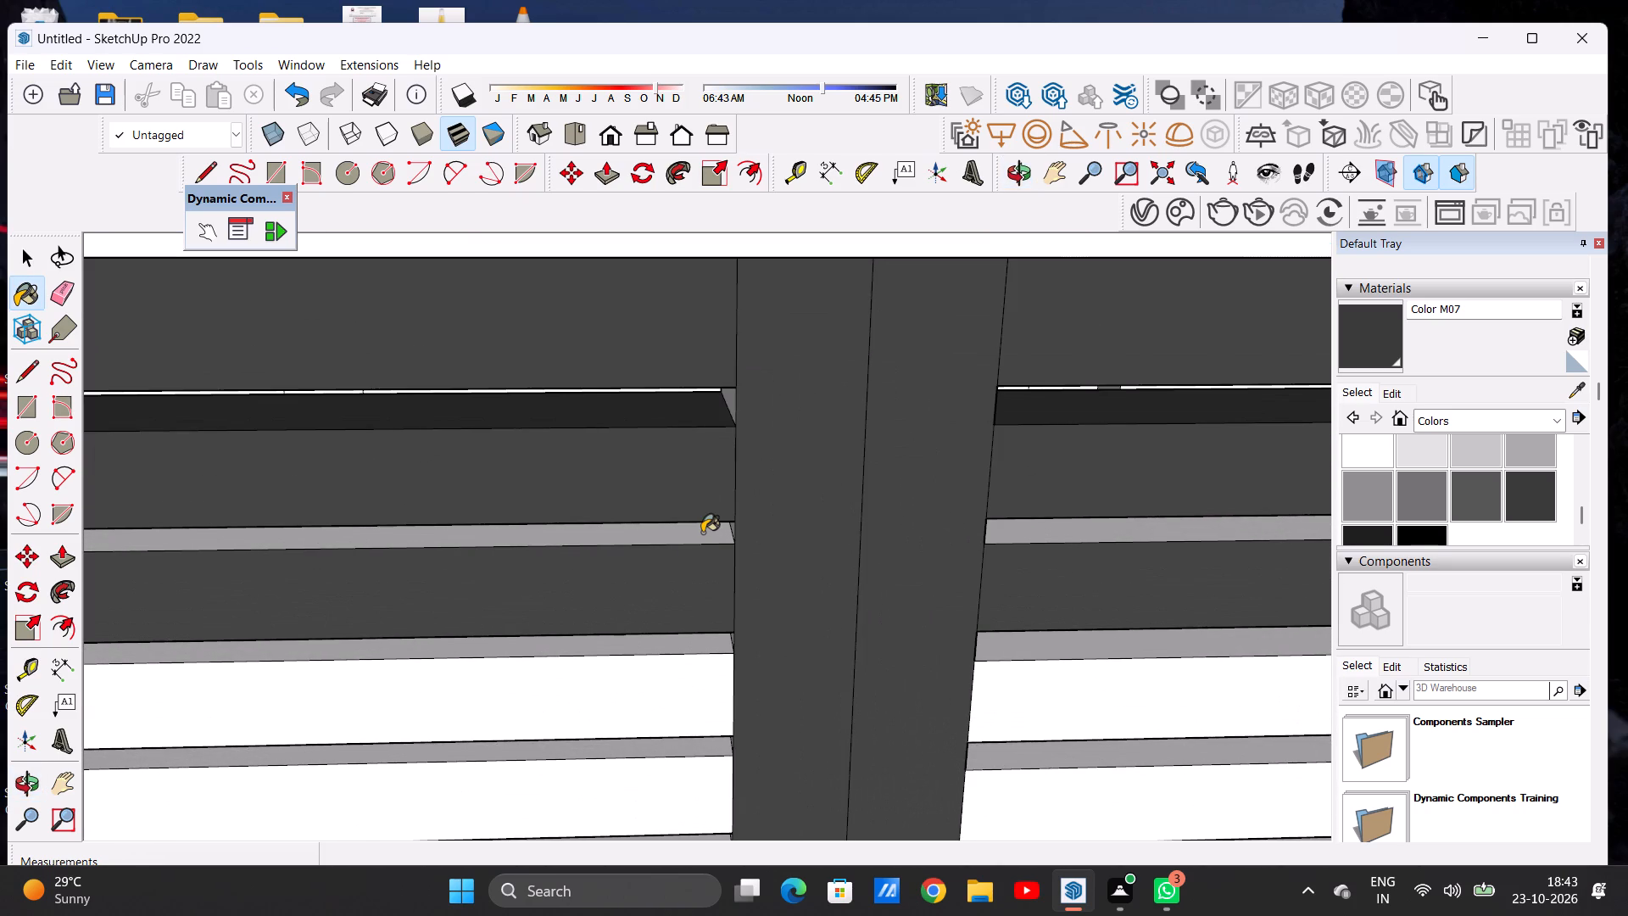
left_click(702, 533)
left_click(1043, 537)
Paint the undersides of the second slat from the top in both louvred panels with Color M07.
scroll(737, 567, "down", 7)
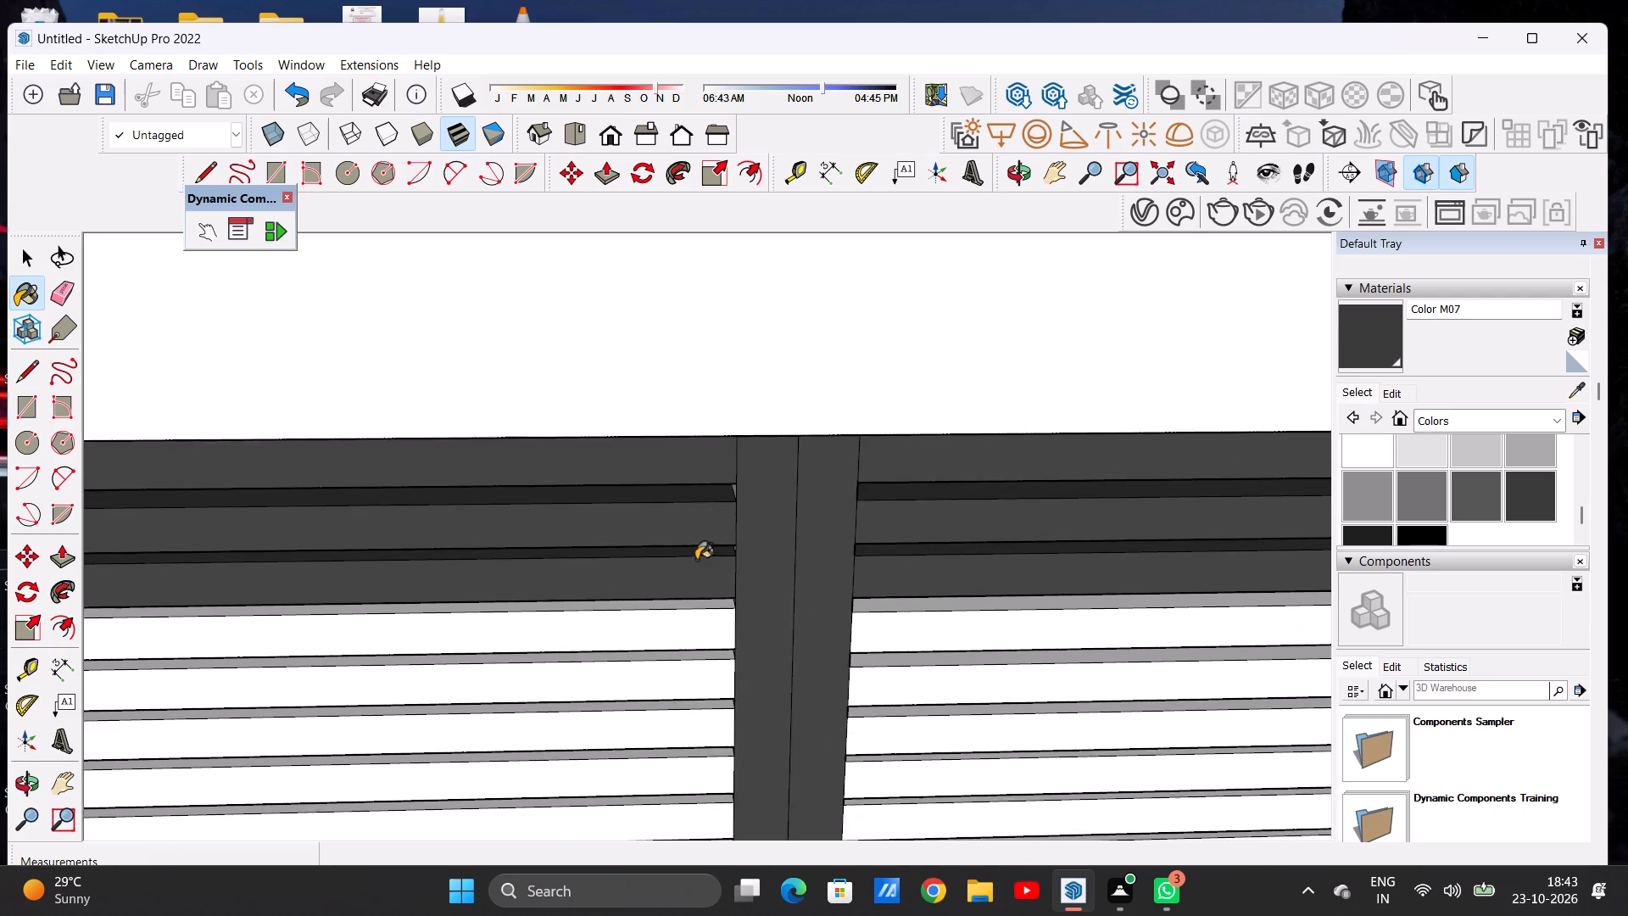
scroll(696, 560, "down", 6)
middle_click_drag(707, 611, 686, 422)
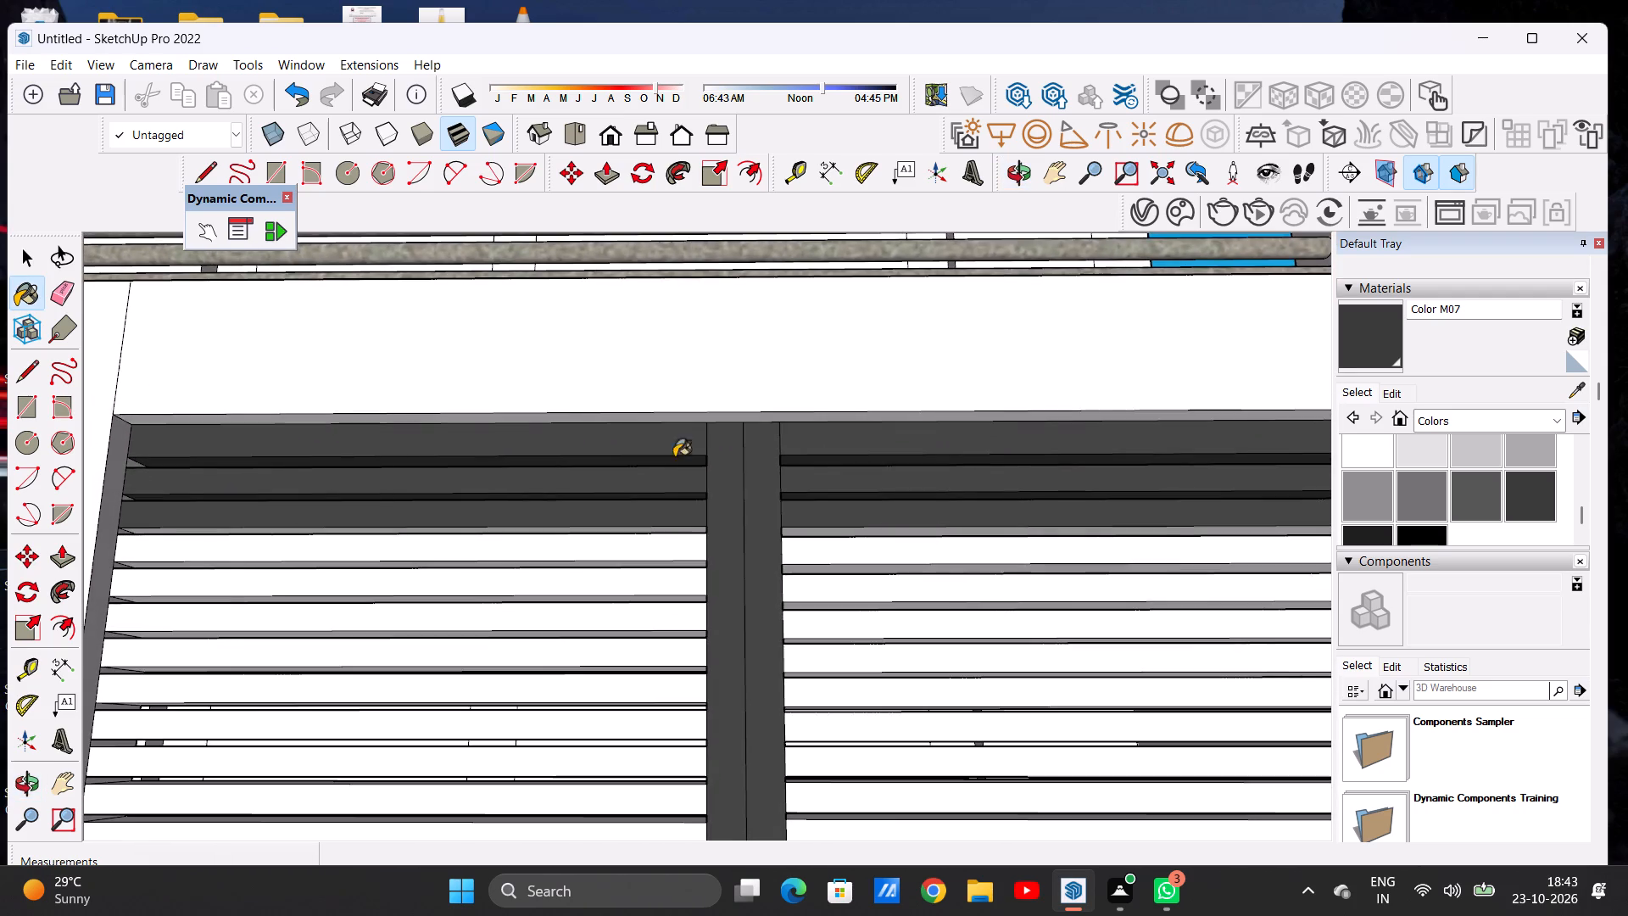
scroll(699, 550, "up", 12)
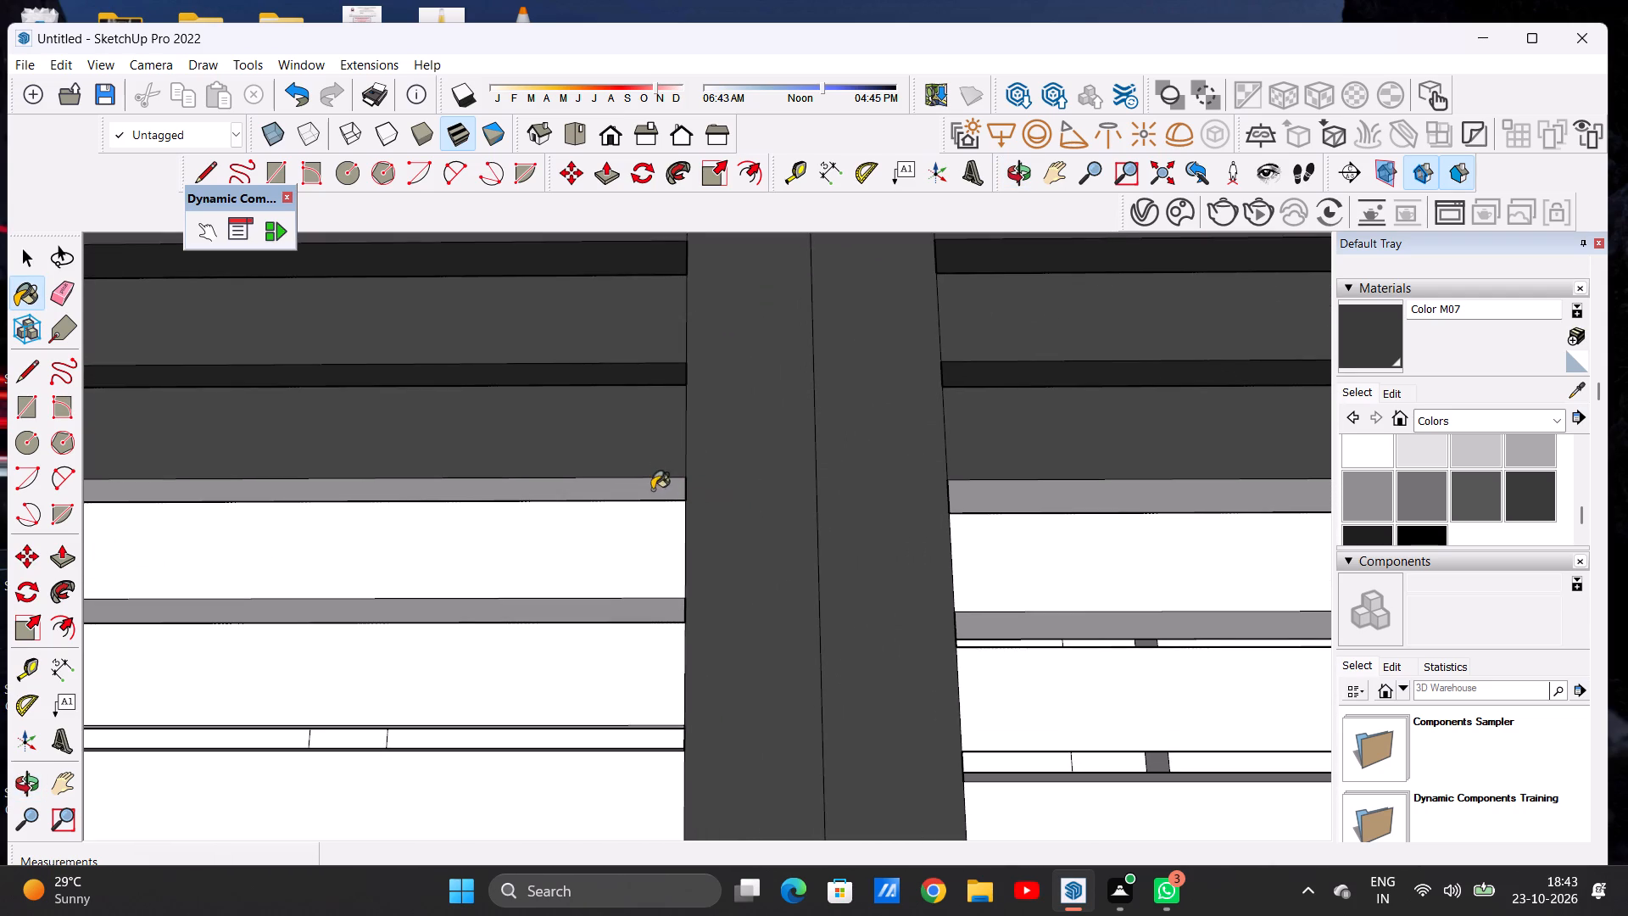
left_click(652, 491)
left_click(1004, 492)
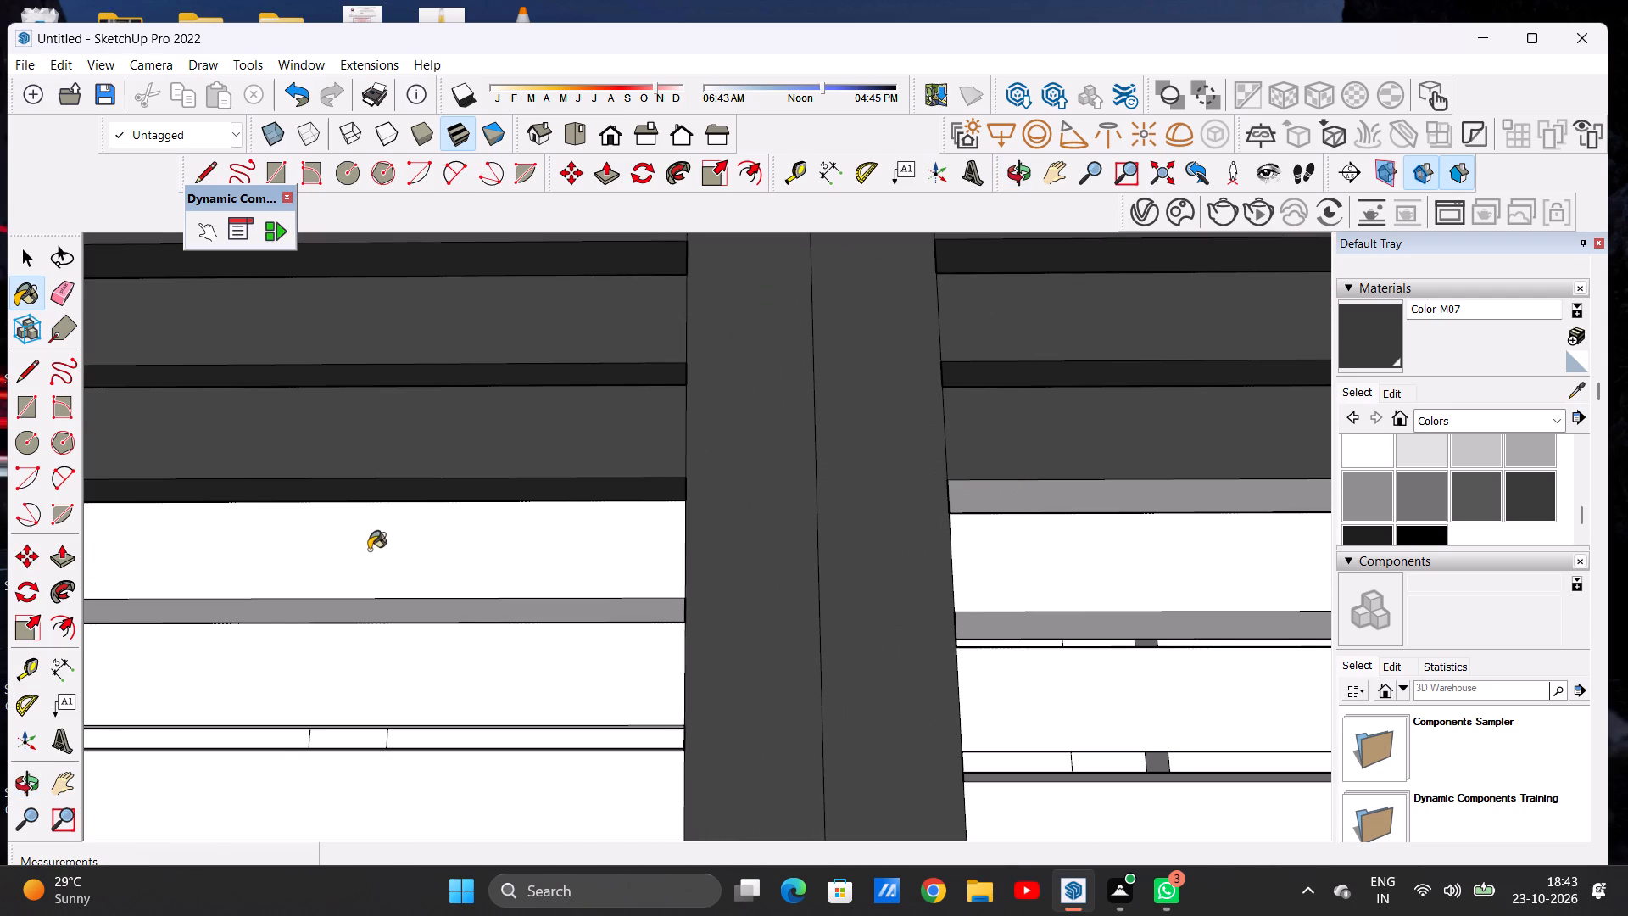
Paint the front faces of the third slat from the top in both louvred panels with Color M07.
scroll(394, 556, "down", 2)
scroll(546, 500, "down", 11)
middle_click_drag(603, 522, 605, 627)
scroll(582, 554, "up", 6)
left_click(557, 533)
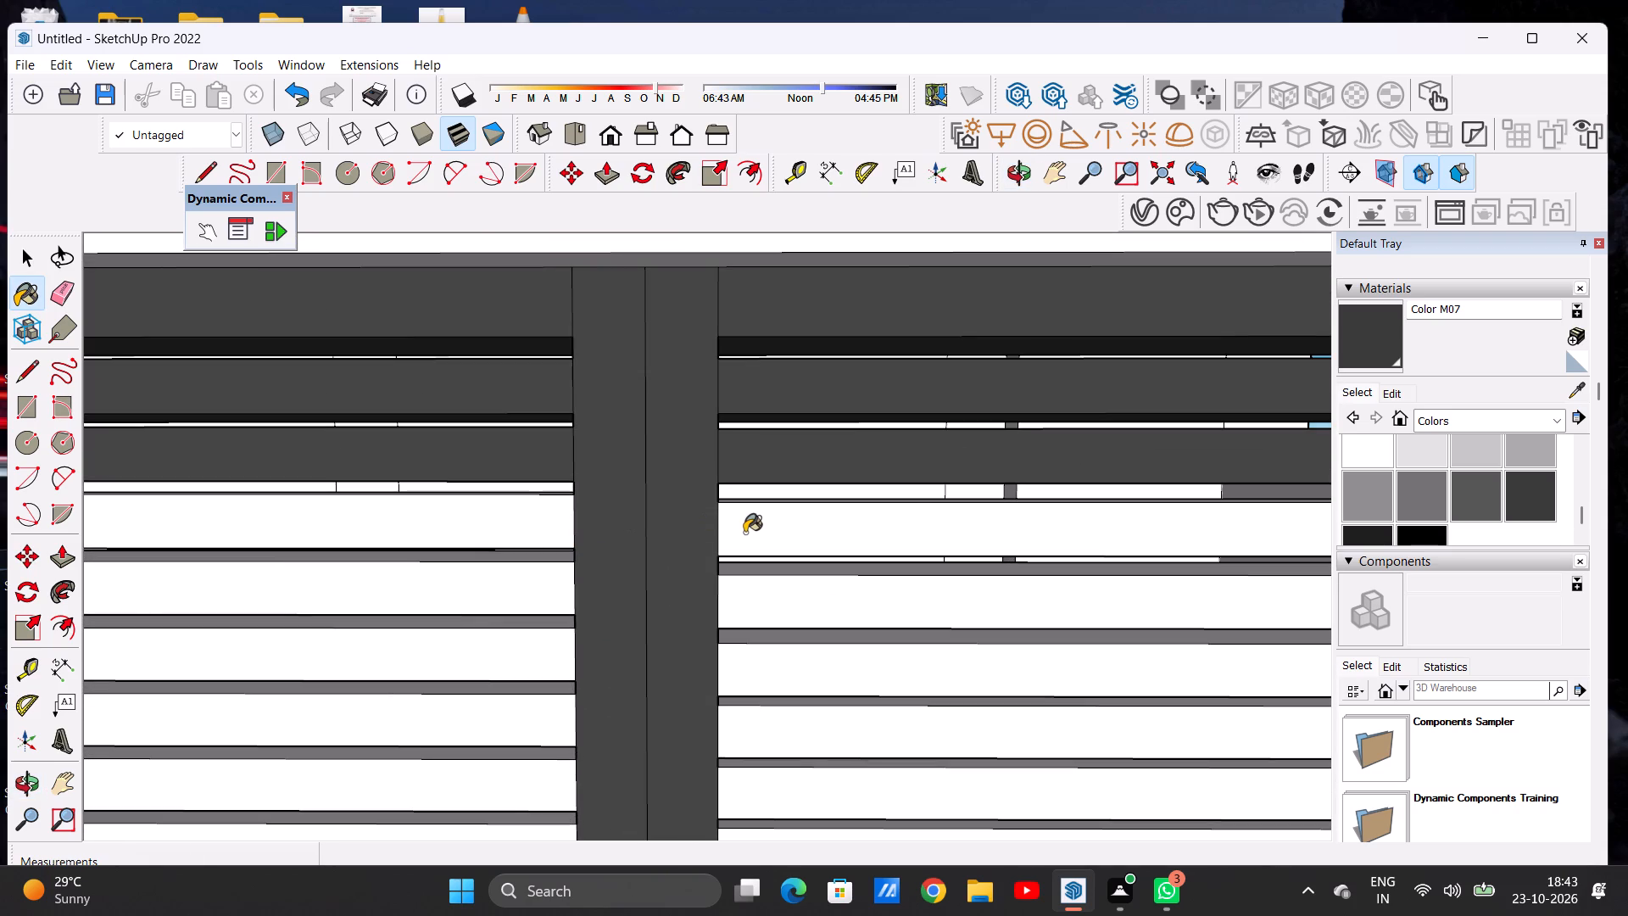
left_click(744, 533)
Paint the top faces of the third slat from the top in both louvred panels with Color M07.
scroll(658, 501, "down", 3)
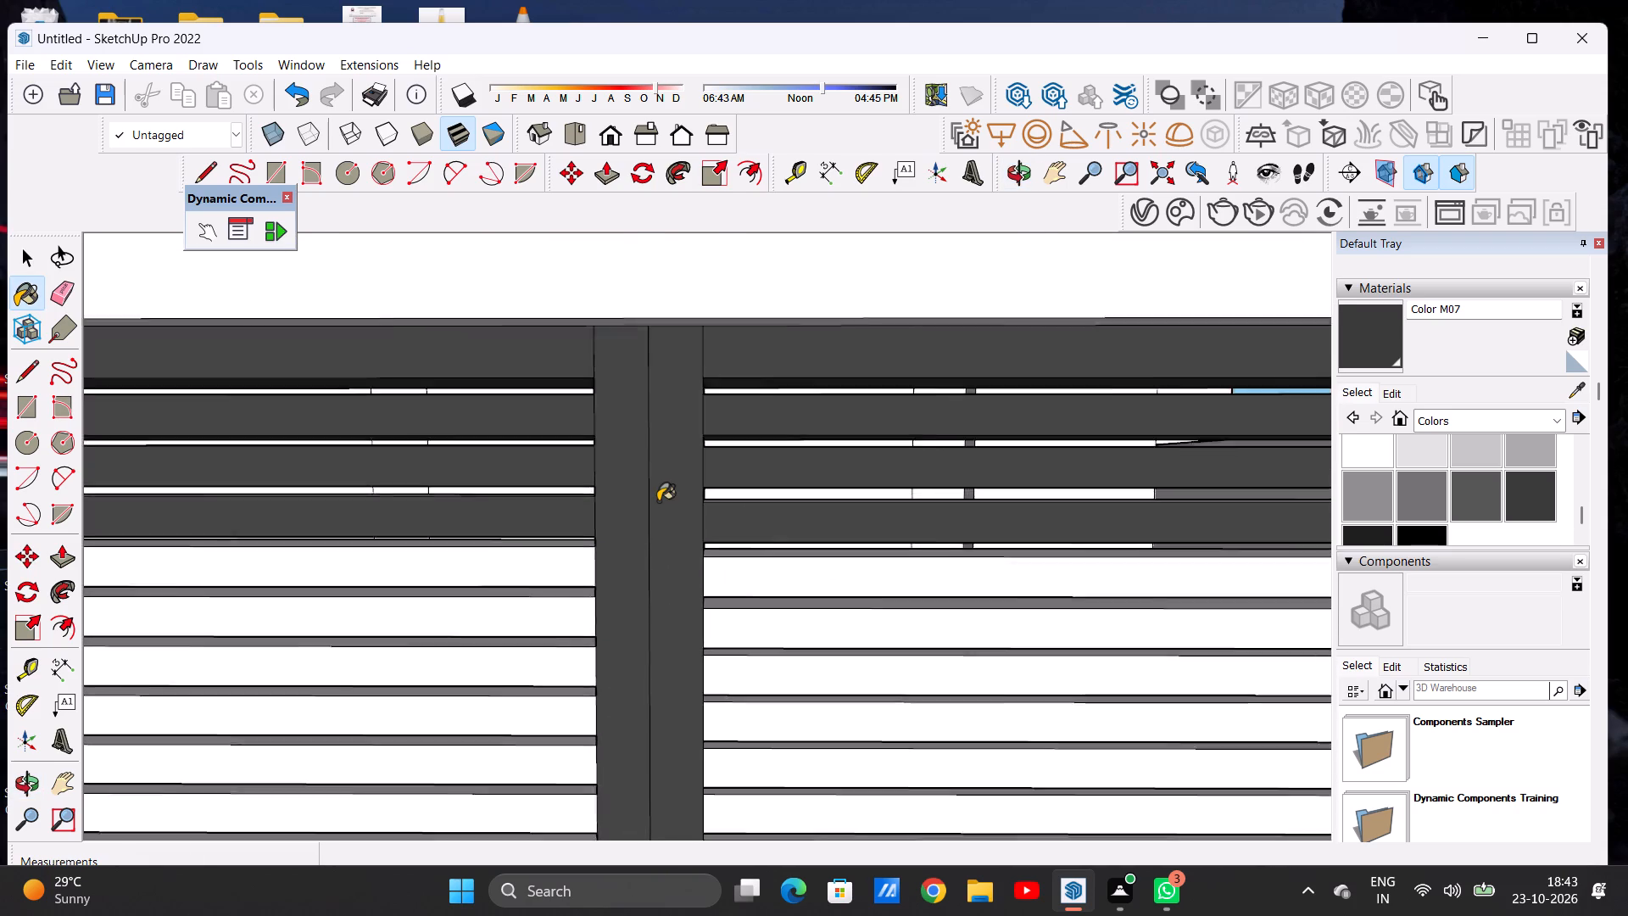
scroll(658, 501, "down", 2)
scroll(575, 501, "up", 6)
middle_click_drag(632, 533, 627, 642)
scroll(609, 540, "up", 7)
left_click(626, 494)
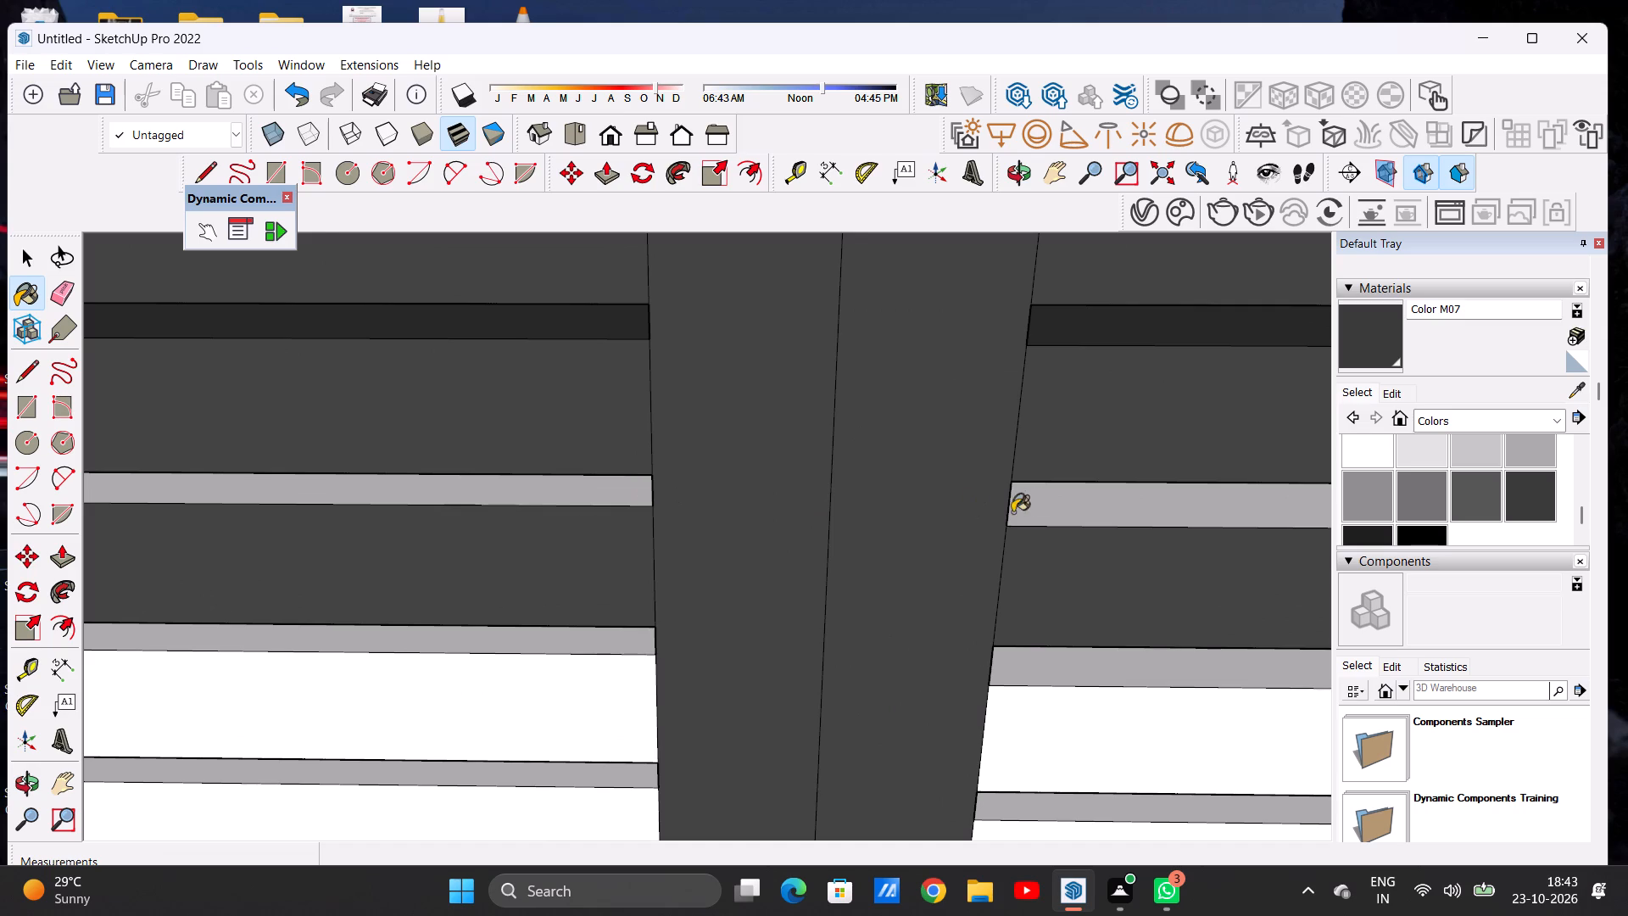
left_click(1038, 509)
Paint the undersides of the third slat from the top in both louvred panels with Color M07.
scroll(577, 572, "down", 11)
middle_click_drag(670, 656, 672, 656)
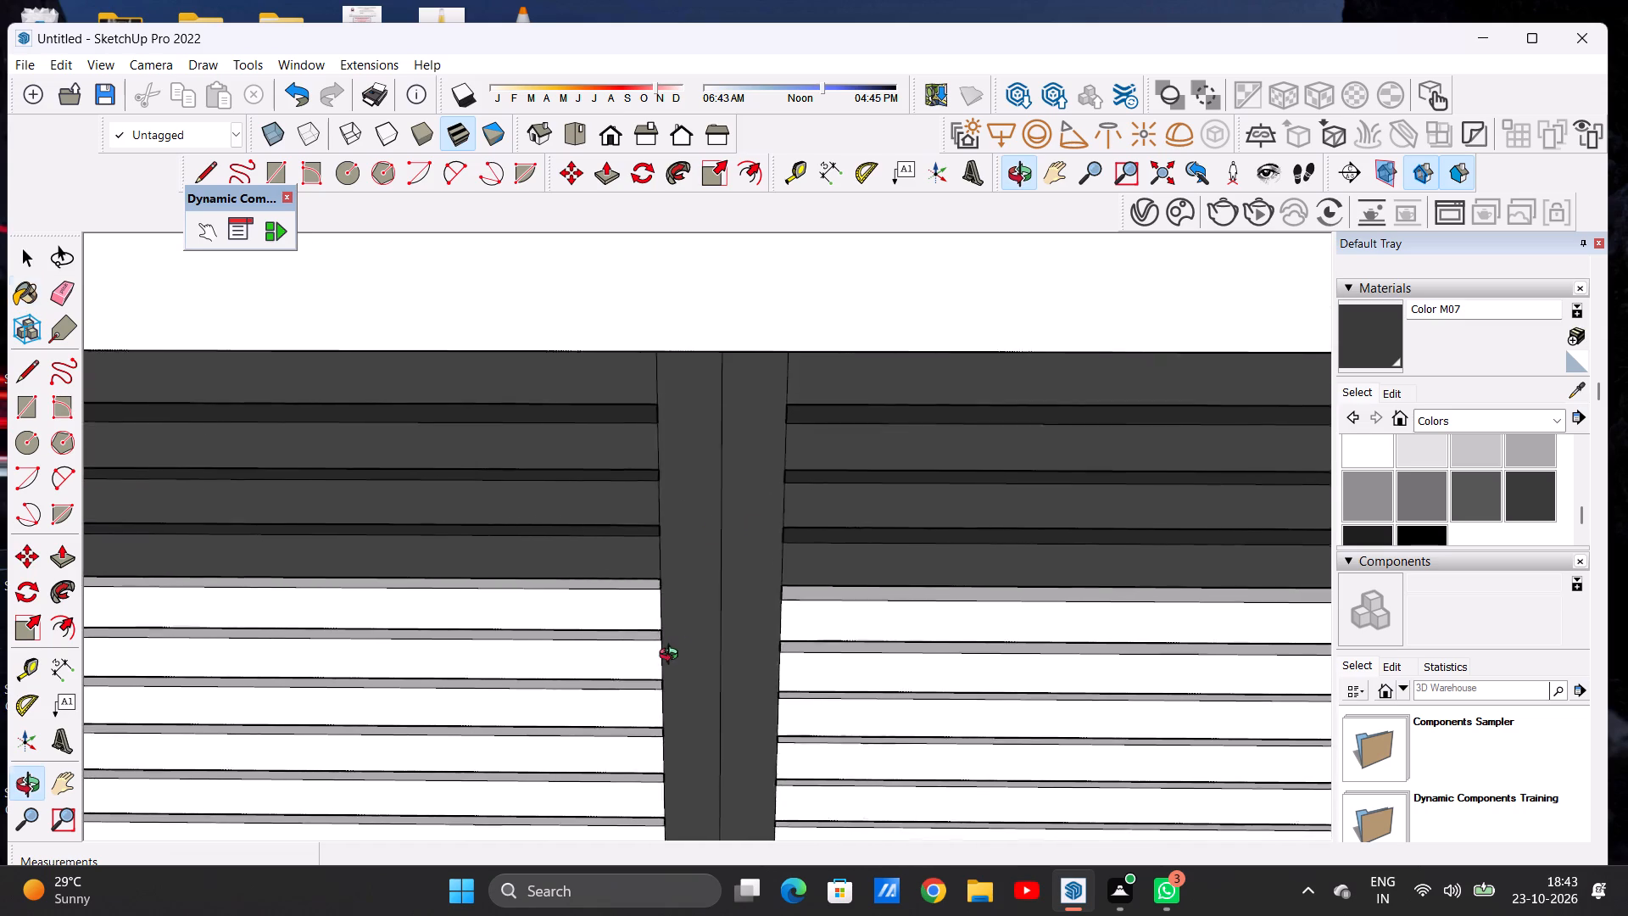
middle_click_drag(672, 656, 665, 417)
scroll(713, 507, "up", 6)
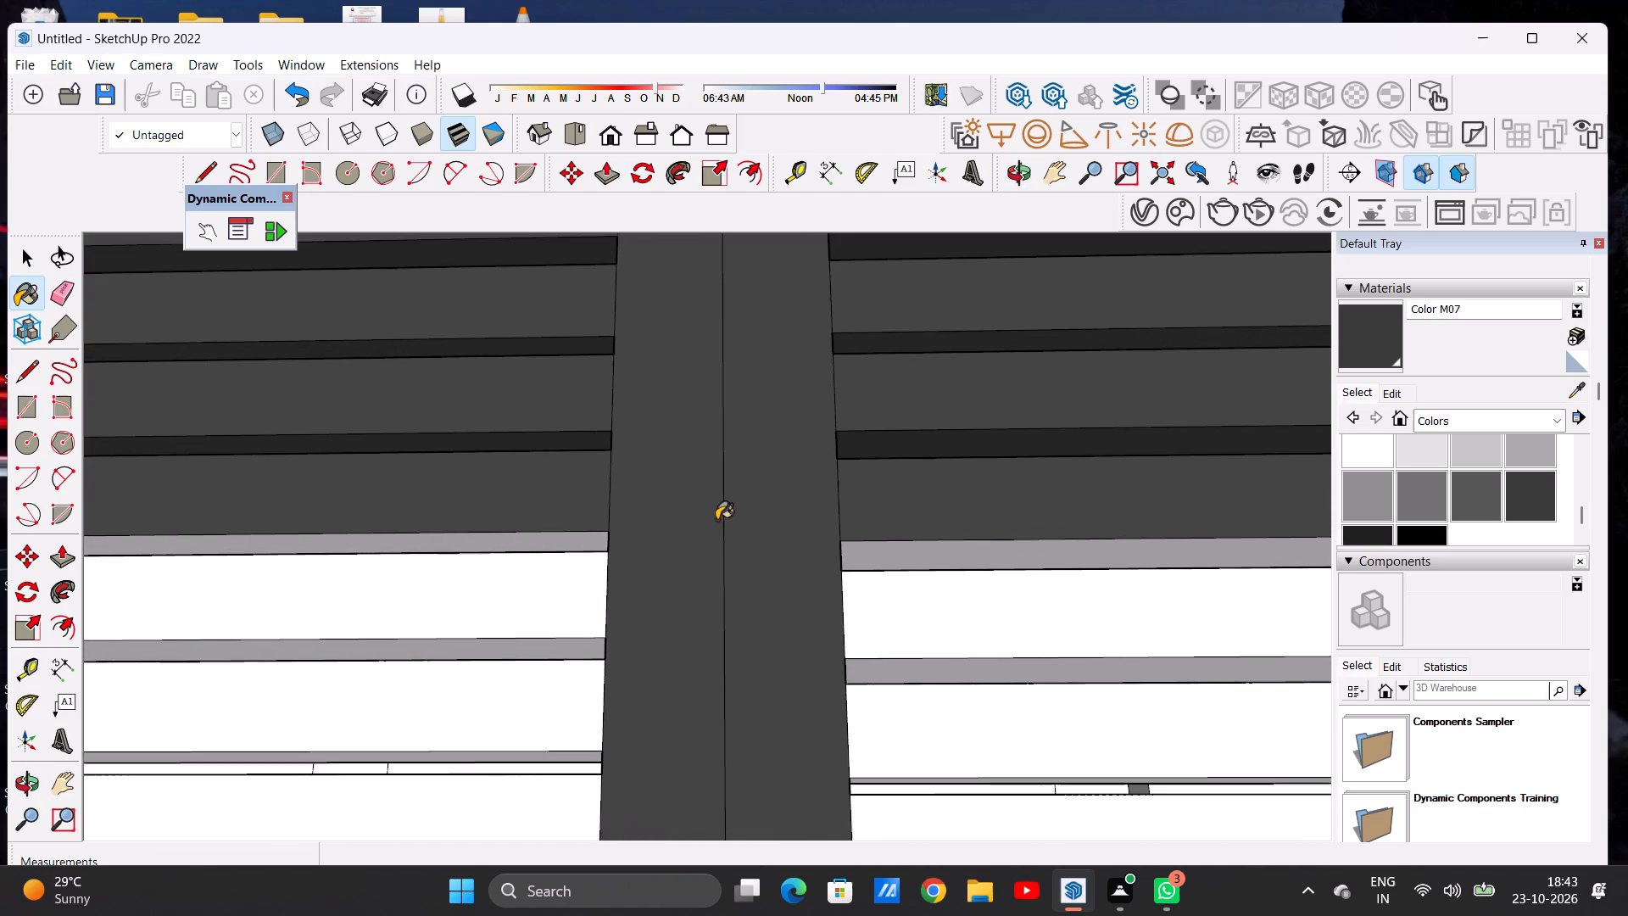
scroll(585, 540, "up", 1)
scroll(585, 540, "down", 1)
scroll(585, 540, "up", 3)
left_click(585, 540)
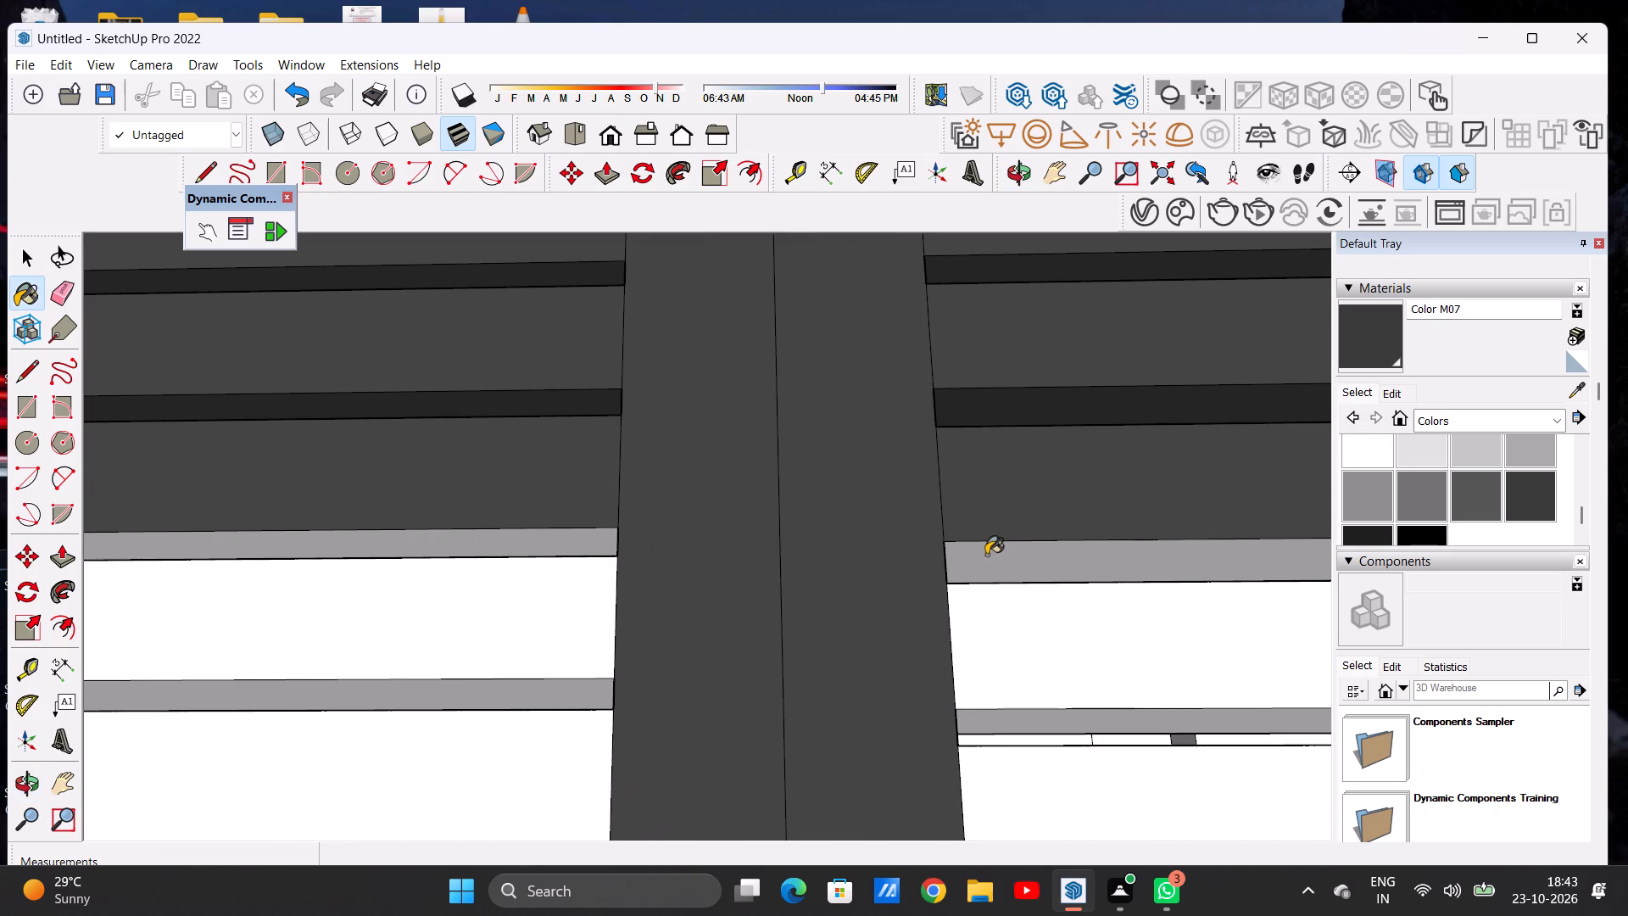
left_click(989, 555)
Paint the front faces of the fourth slat from the top in both louvred panels with Color M07.
scroll(740, 601, "down", 14)
middle_click_drag(732, 584, 733, 656)
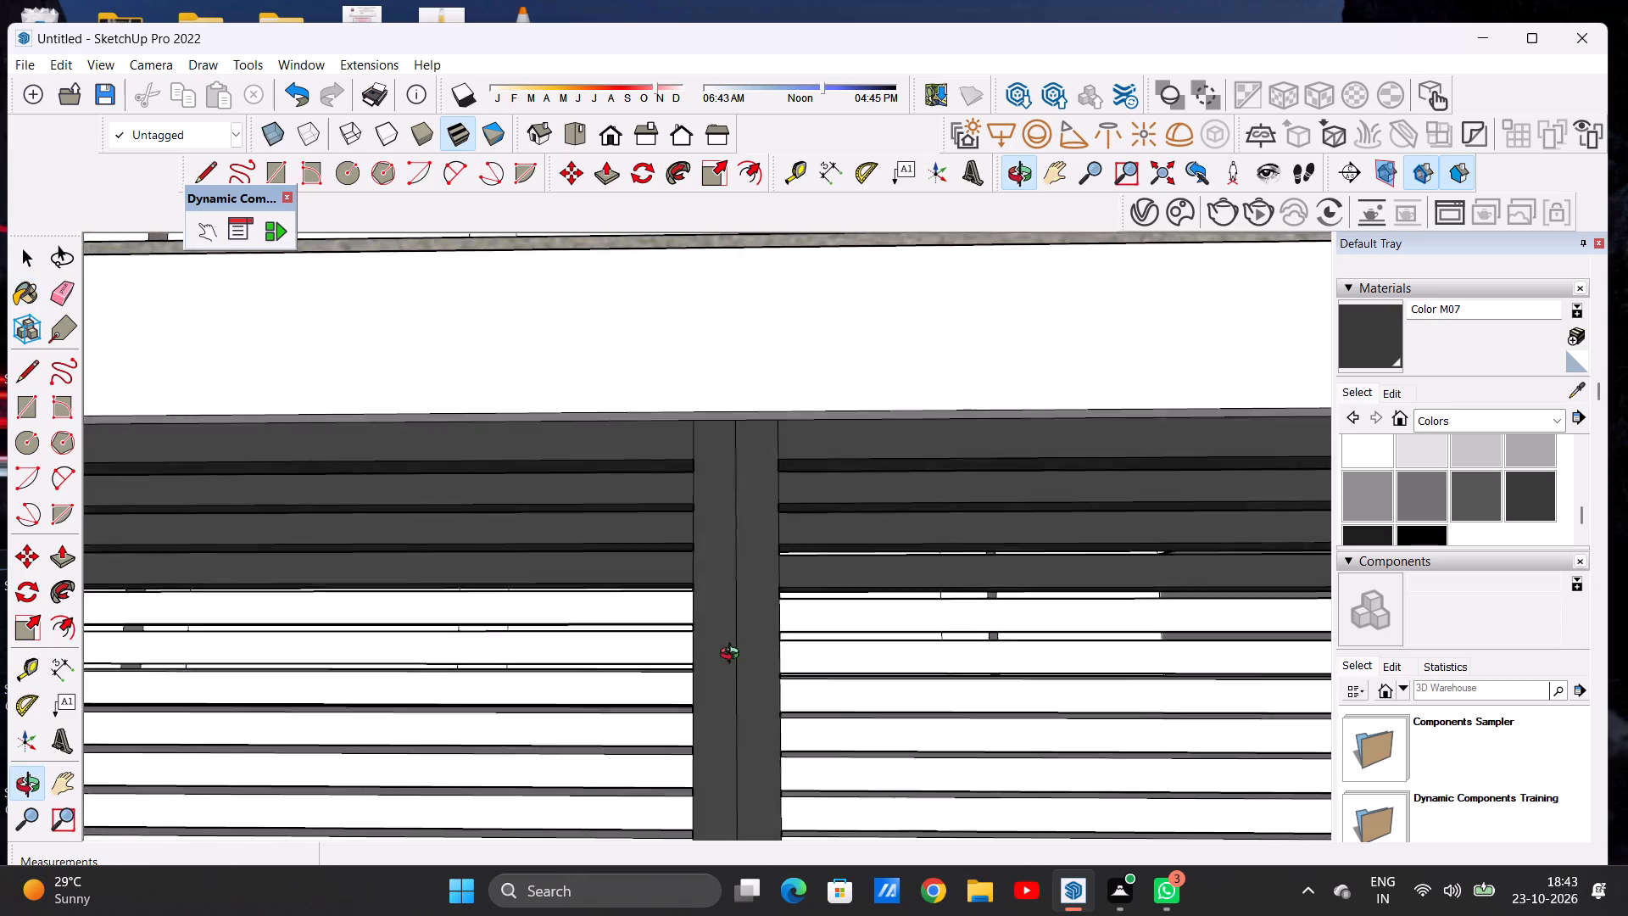
middle_click_drag(733, 656, 739, 708)
scroll(675, 628, "up", 4)
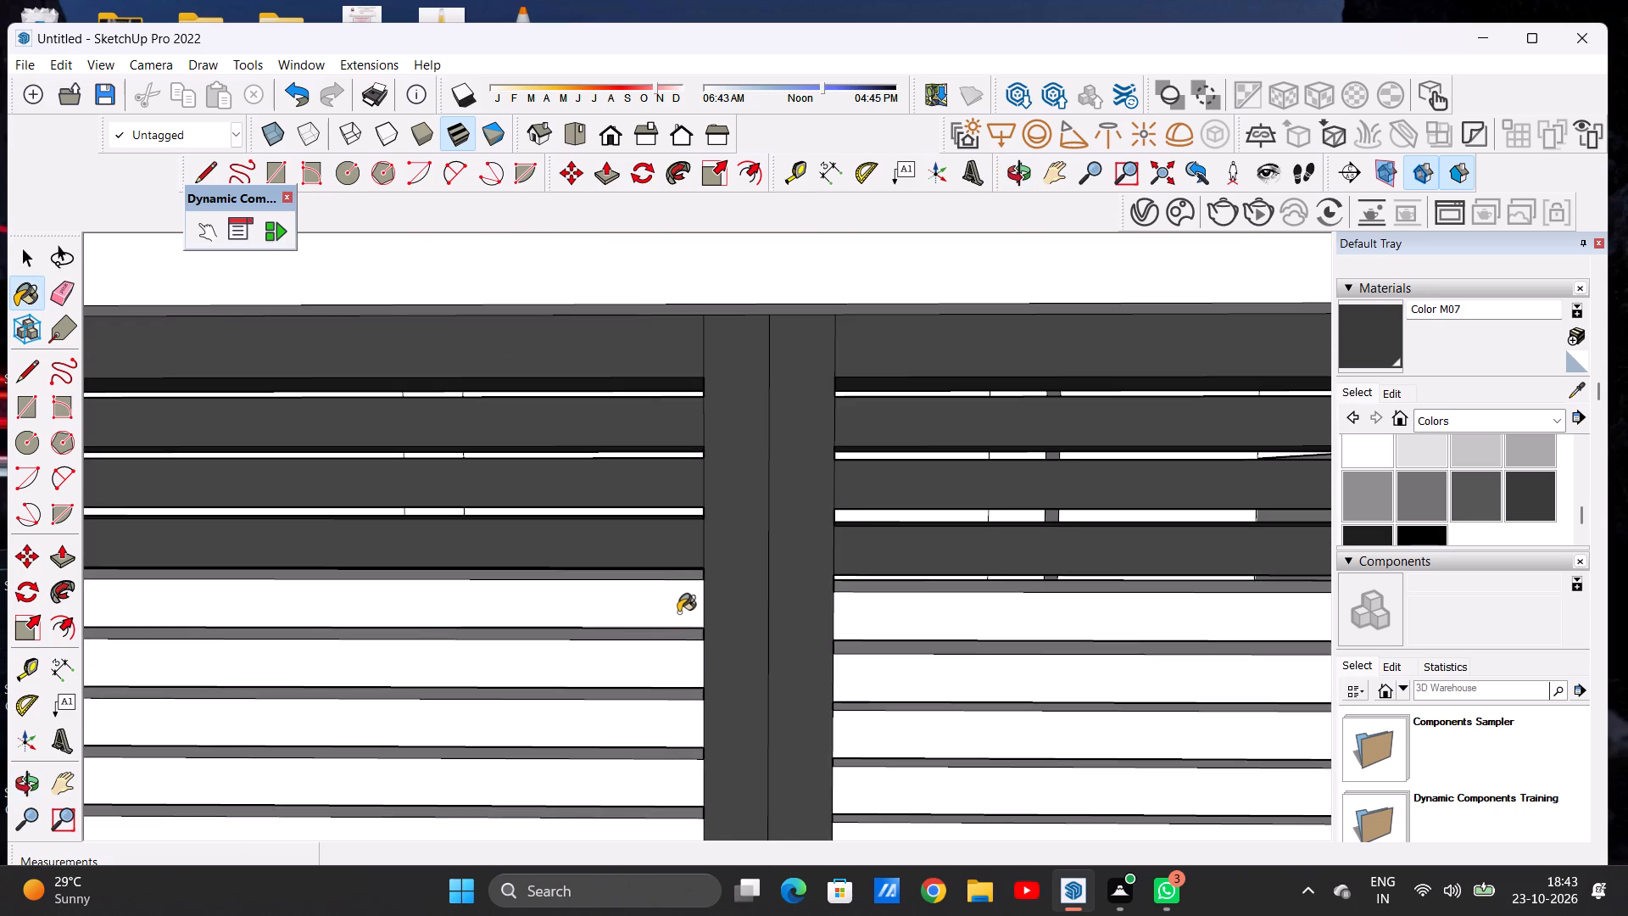
left_click(677, 600)
left_click(870, 614)
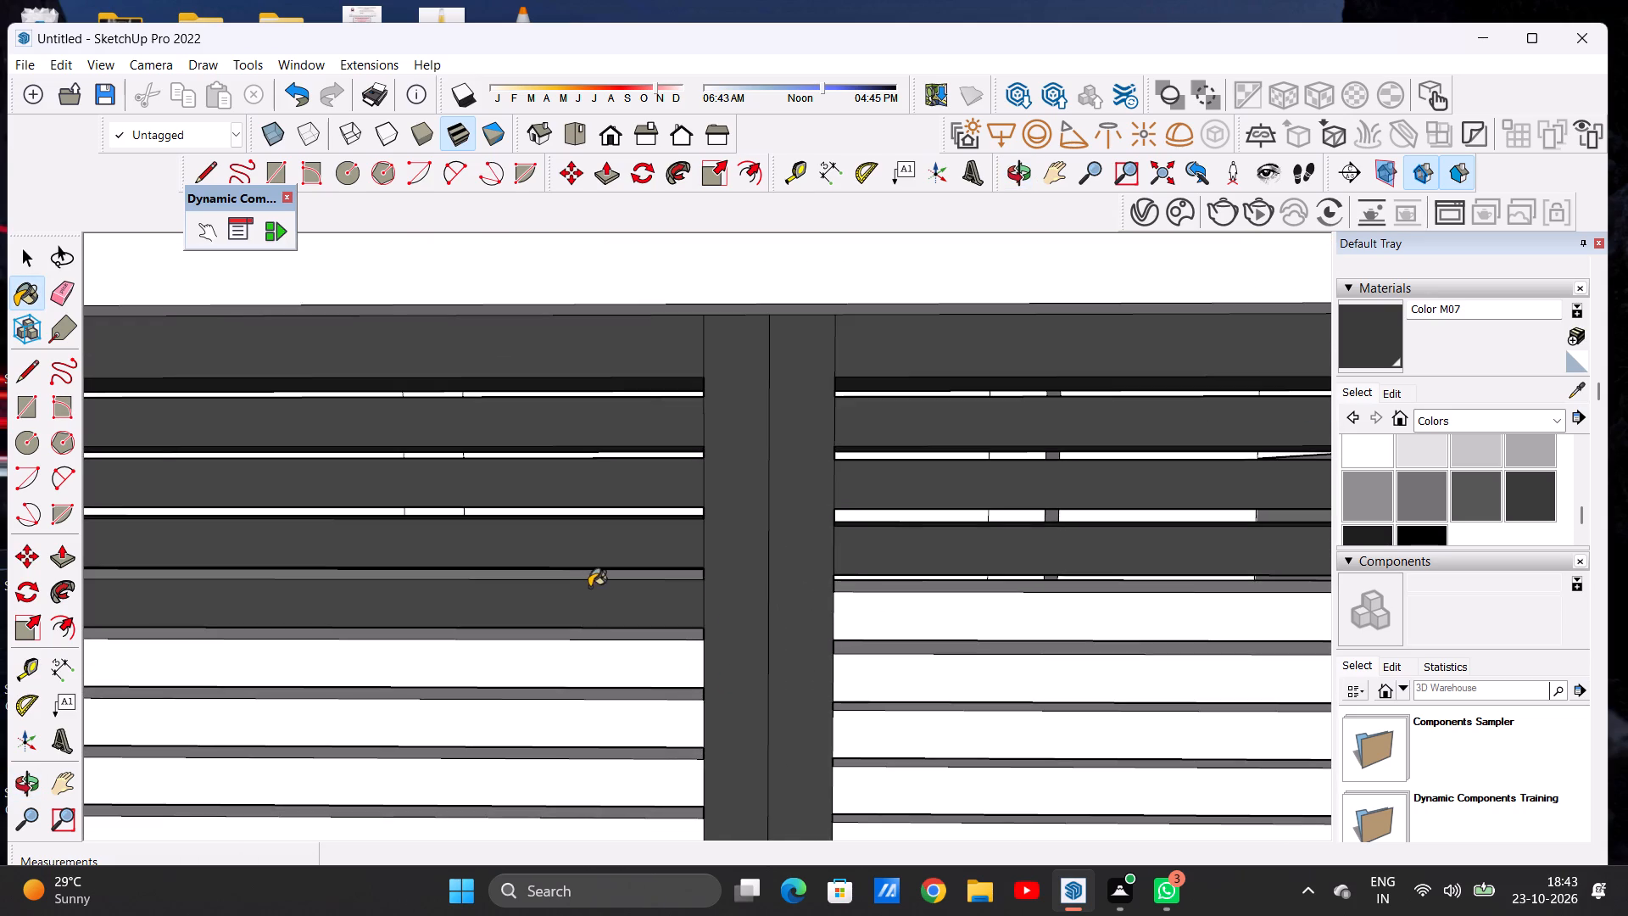
Paint the top faces of the fourth slat from the top in both louvred panels with Color M07.
middle_click_drag(589, 589, 569, 673)
scroll(651, 617, "up", 7)
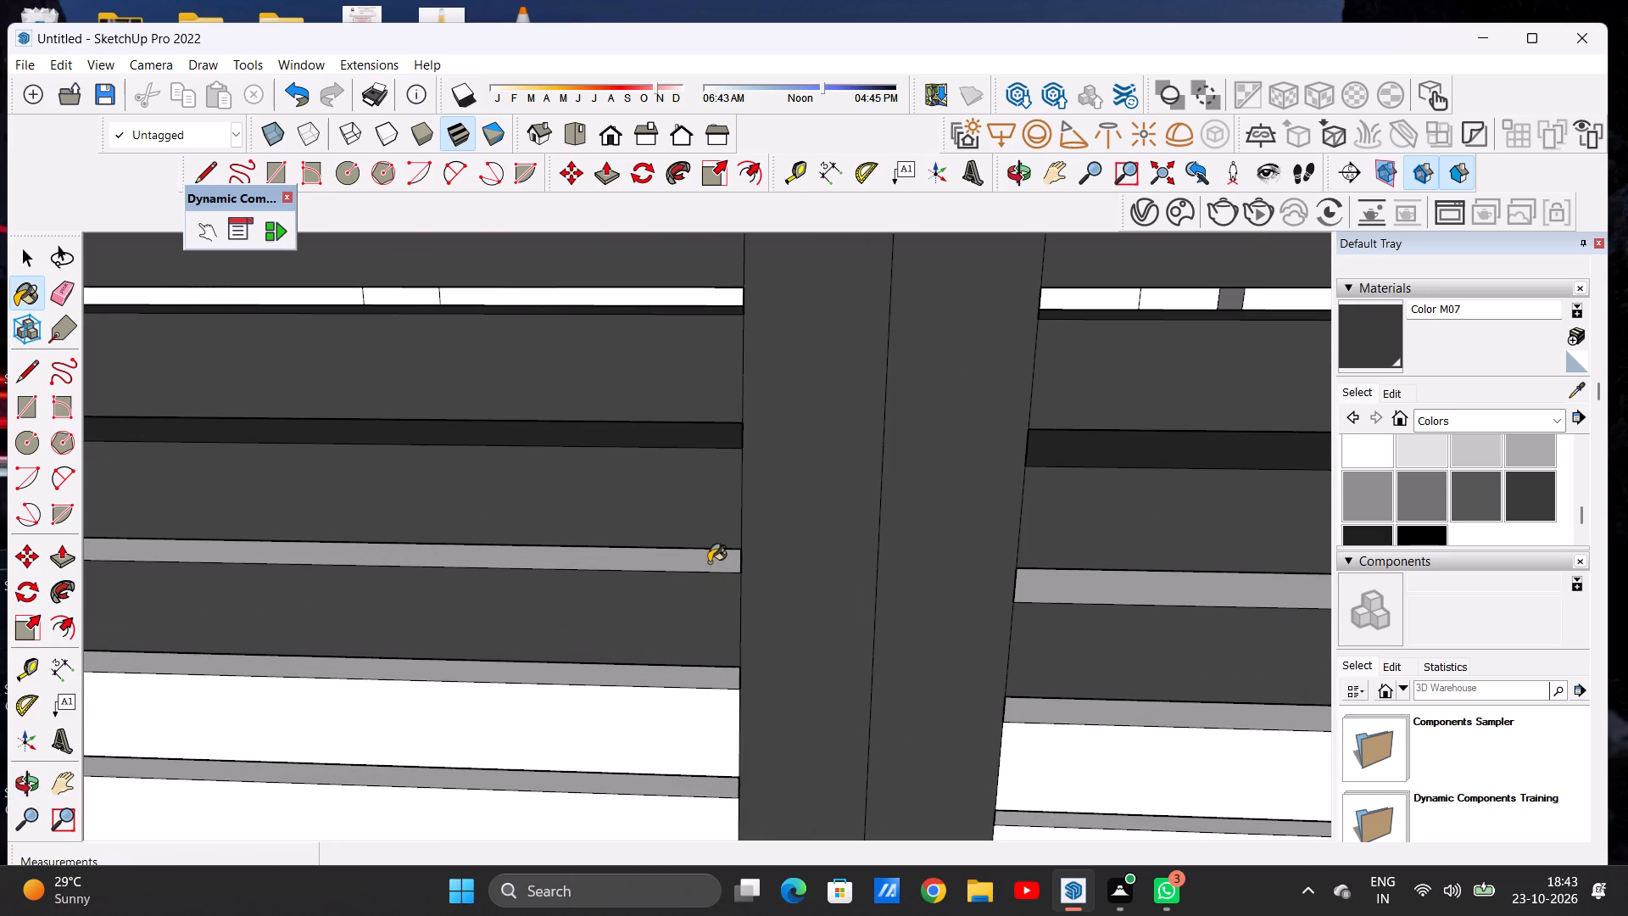
left_click(709, 562)
left_click(1142, 586)
scroll(640, 630, "down", 5)
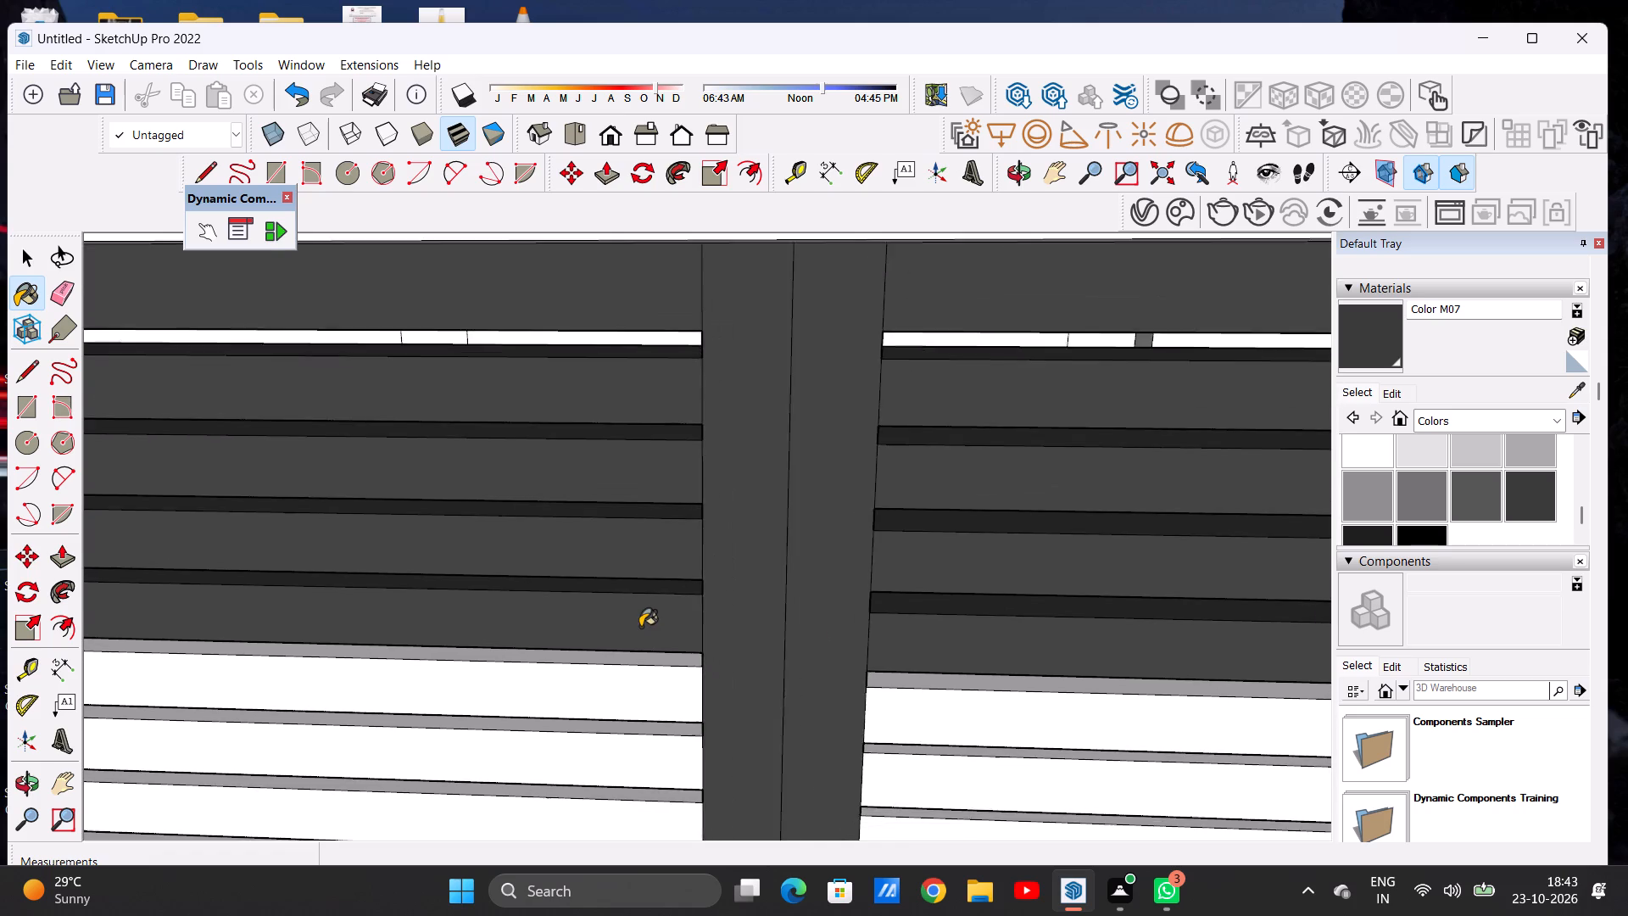
Paint the undersides of the fourth slat from the top in both louvred panels with Color M07.
scroll(640, 627, "down", 5)
middle_click_drag(705, 686, 700, 478)
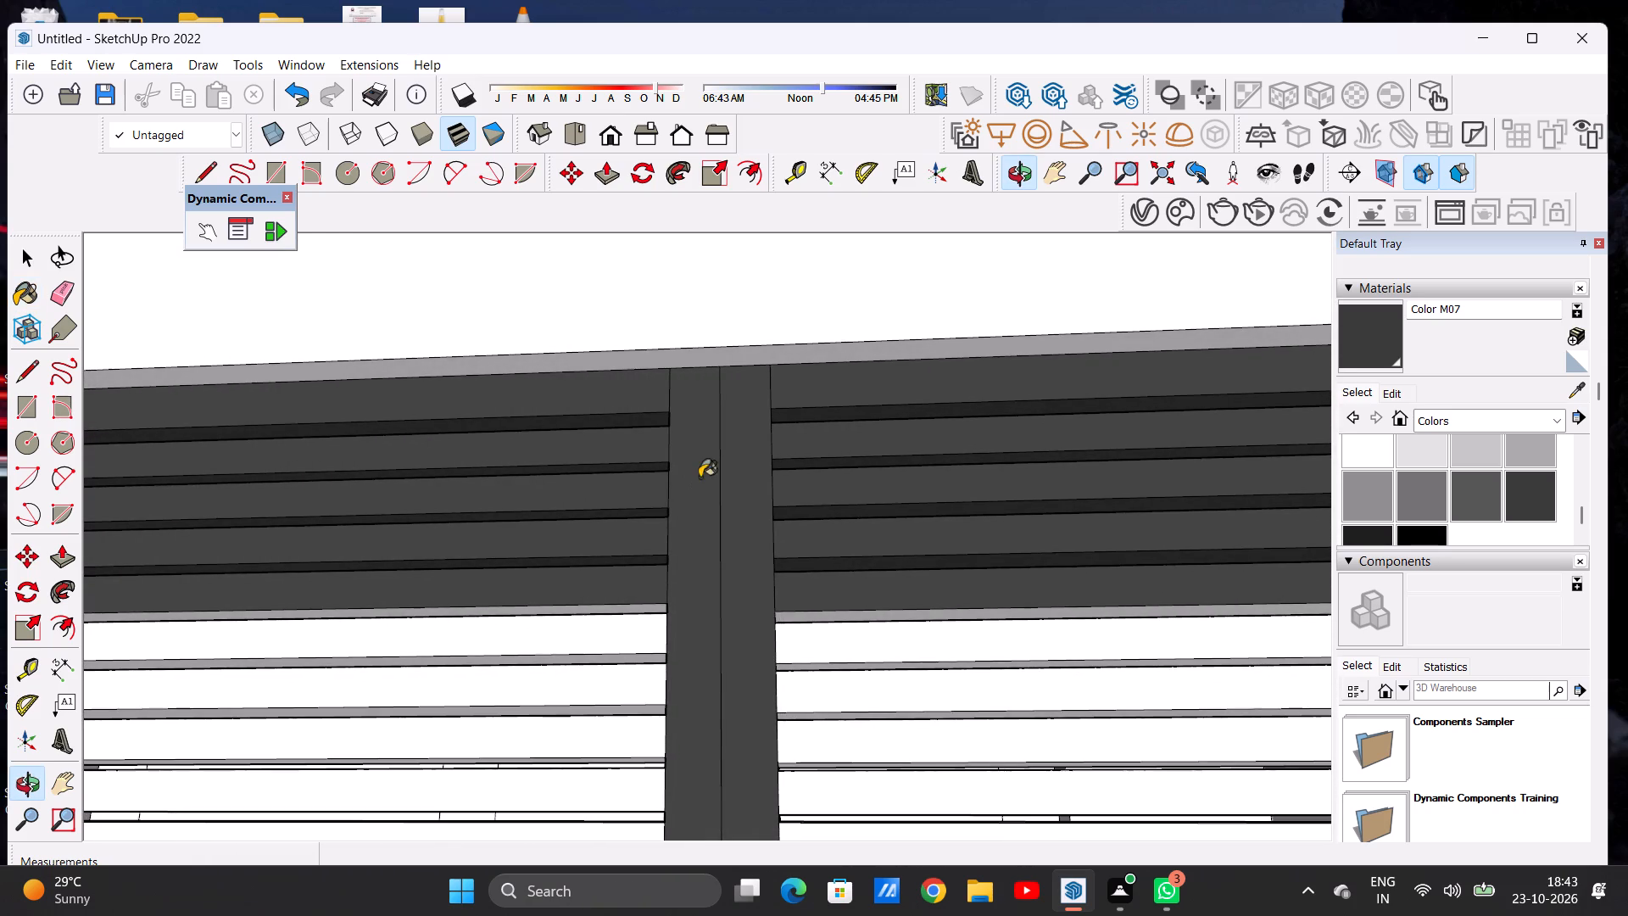
scroll(699, 631, "up", 7)
left_click(604, 580)
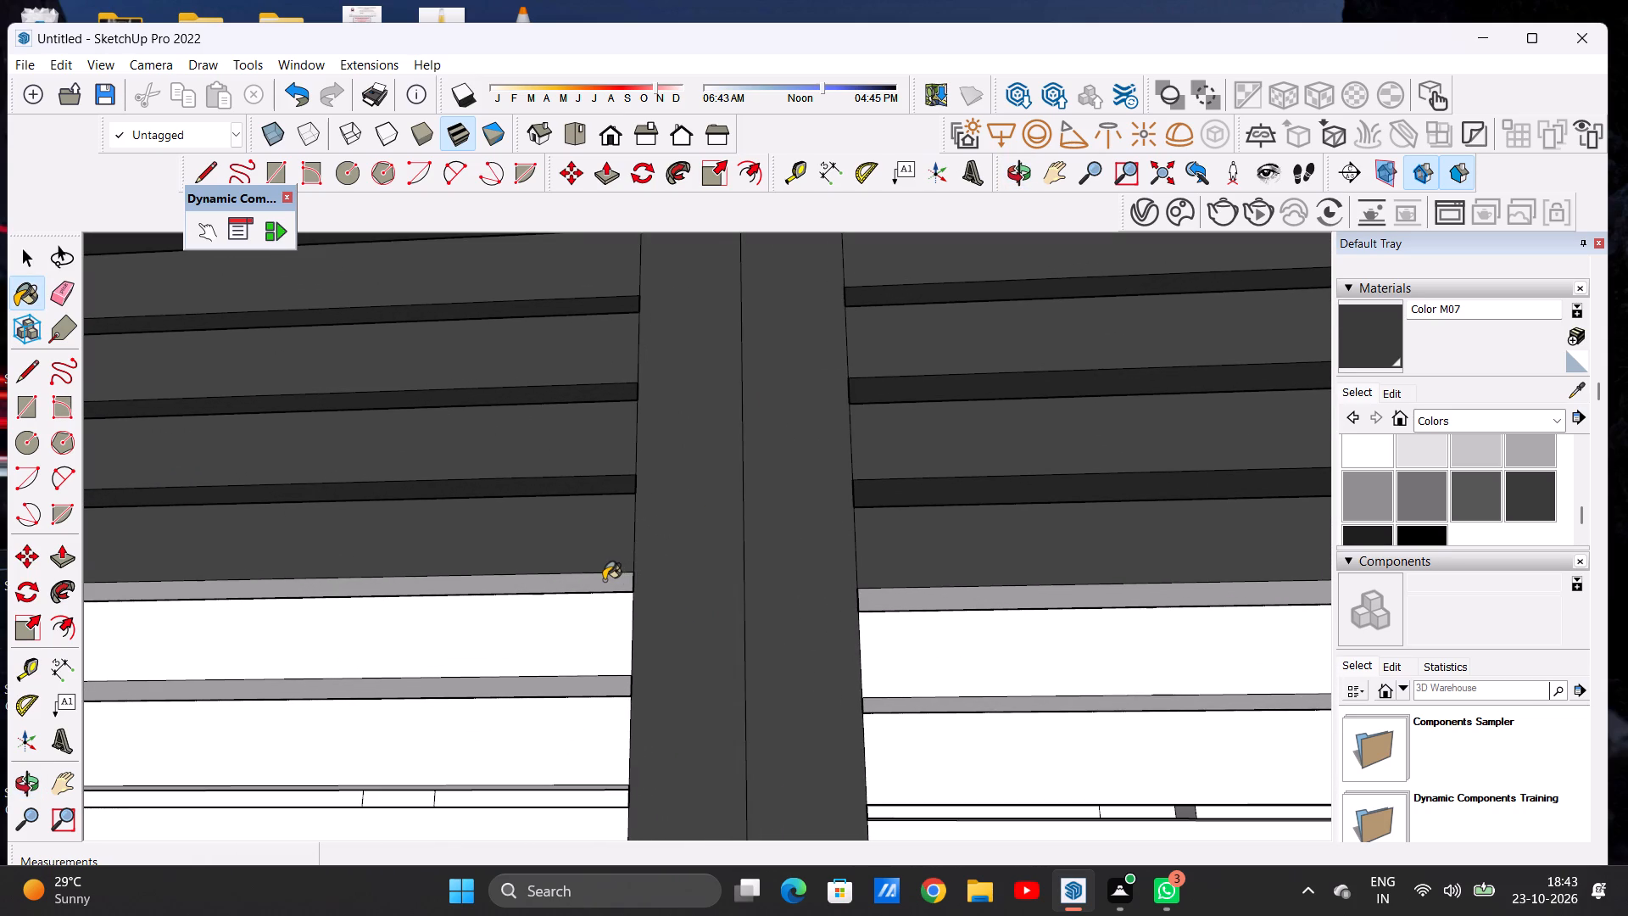
left_click(900, 596)
Paint the front faces of the fifth slat from the top in both louvred panels with Color M07.
scroll(694, 597, "down", 16)
middle_click_drag(694, 582, 708, 668)
scroll(716, 619, "up", 3)
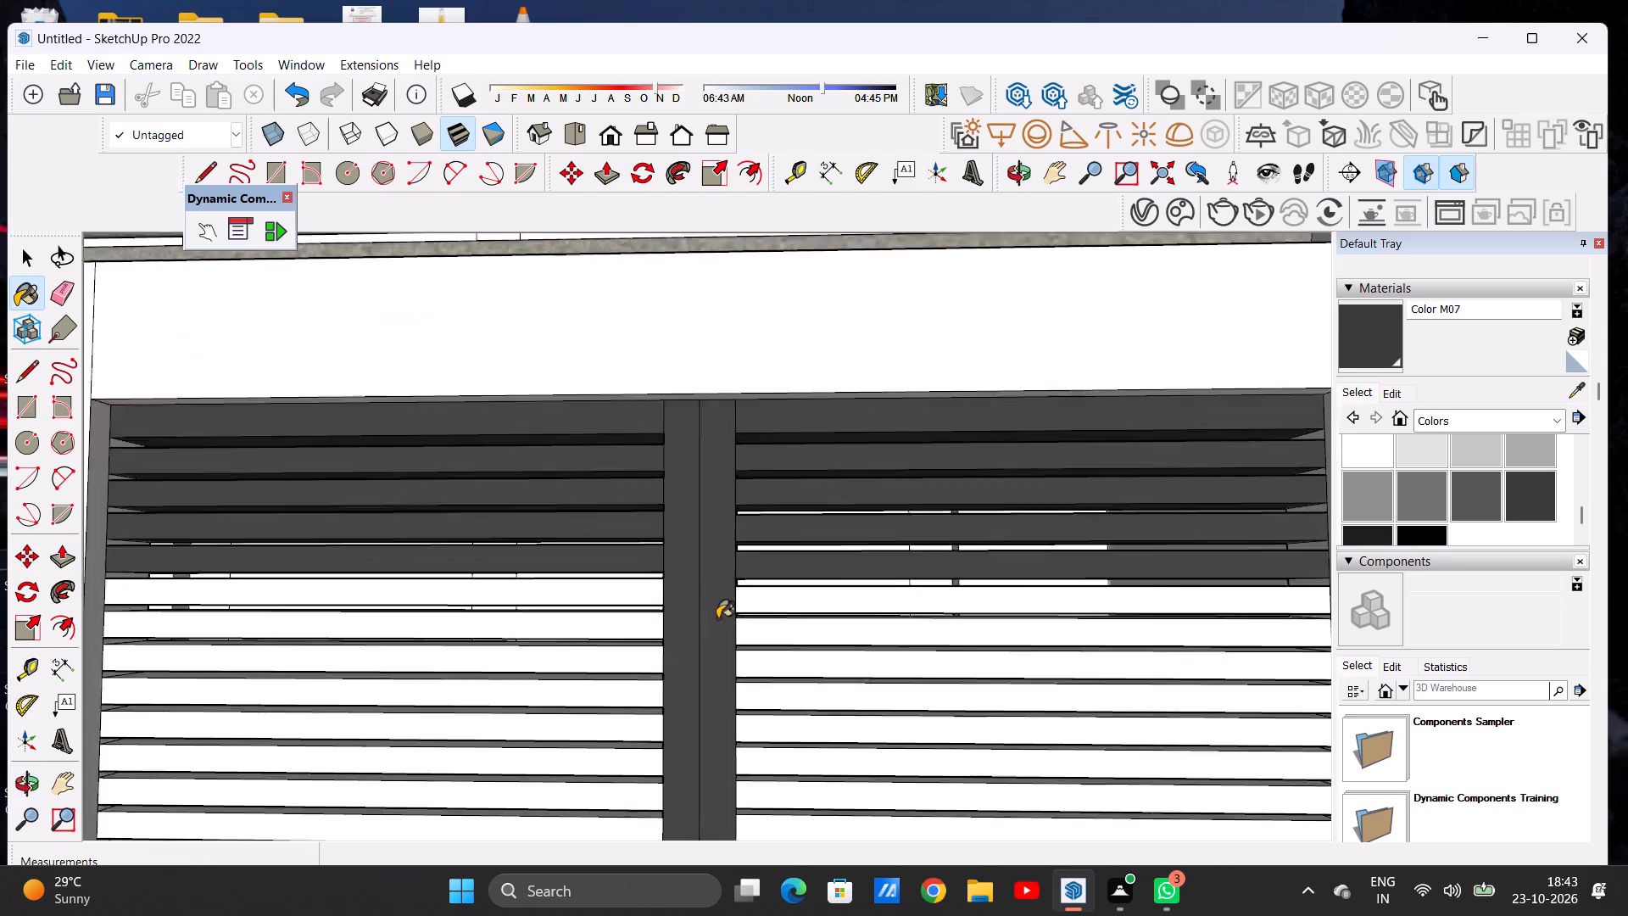
scroll(717, 618, "up", 3)
left_click(618, 579)
left_click(844, 579)
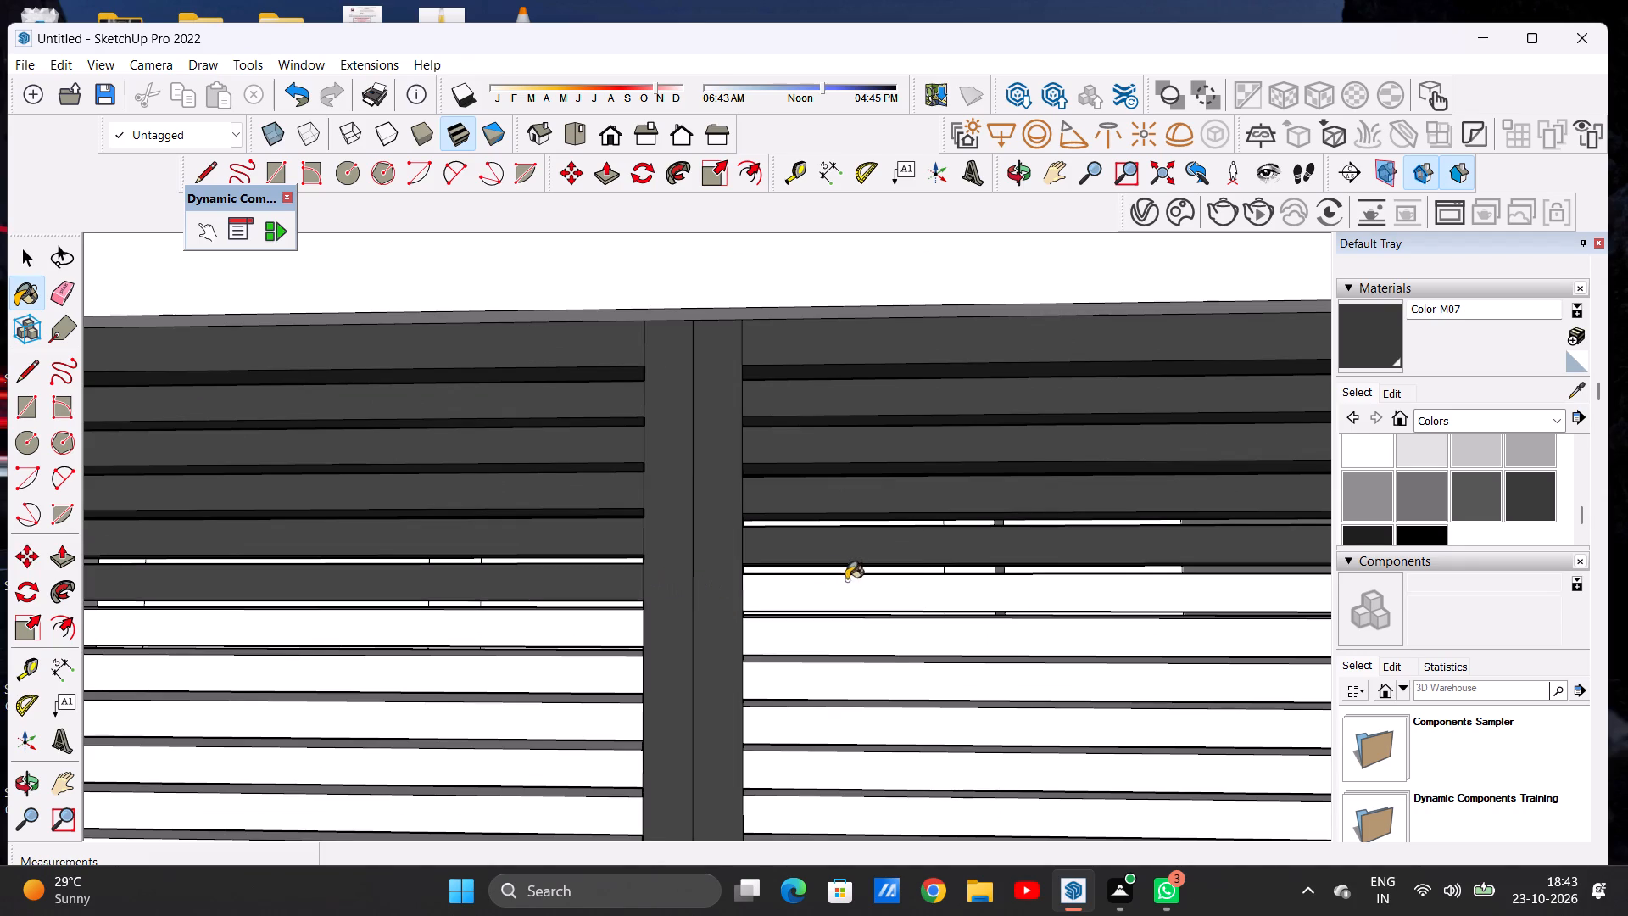
Paint the top faces of the fifth slat from the top in both louvred panels with Color M07.
scroll(679, 589, "down", 6)
middle_click_drag(686, 559, 694, 687)
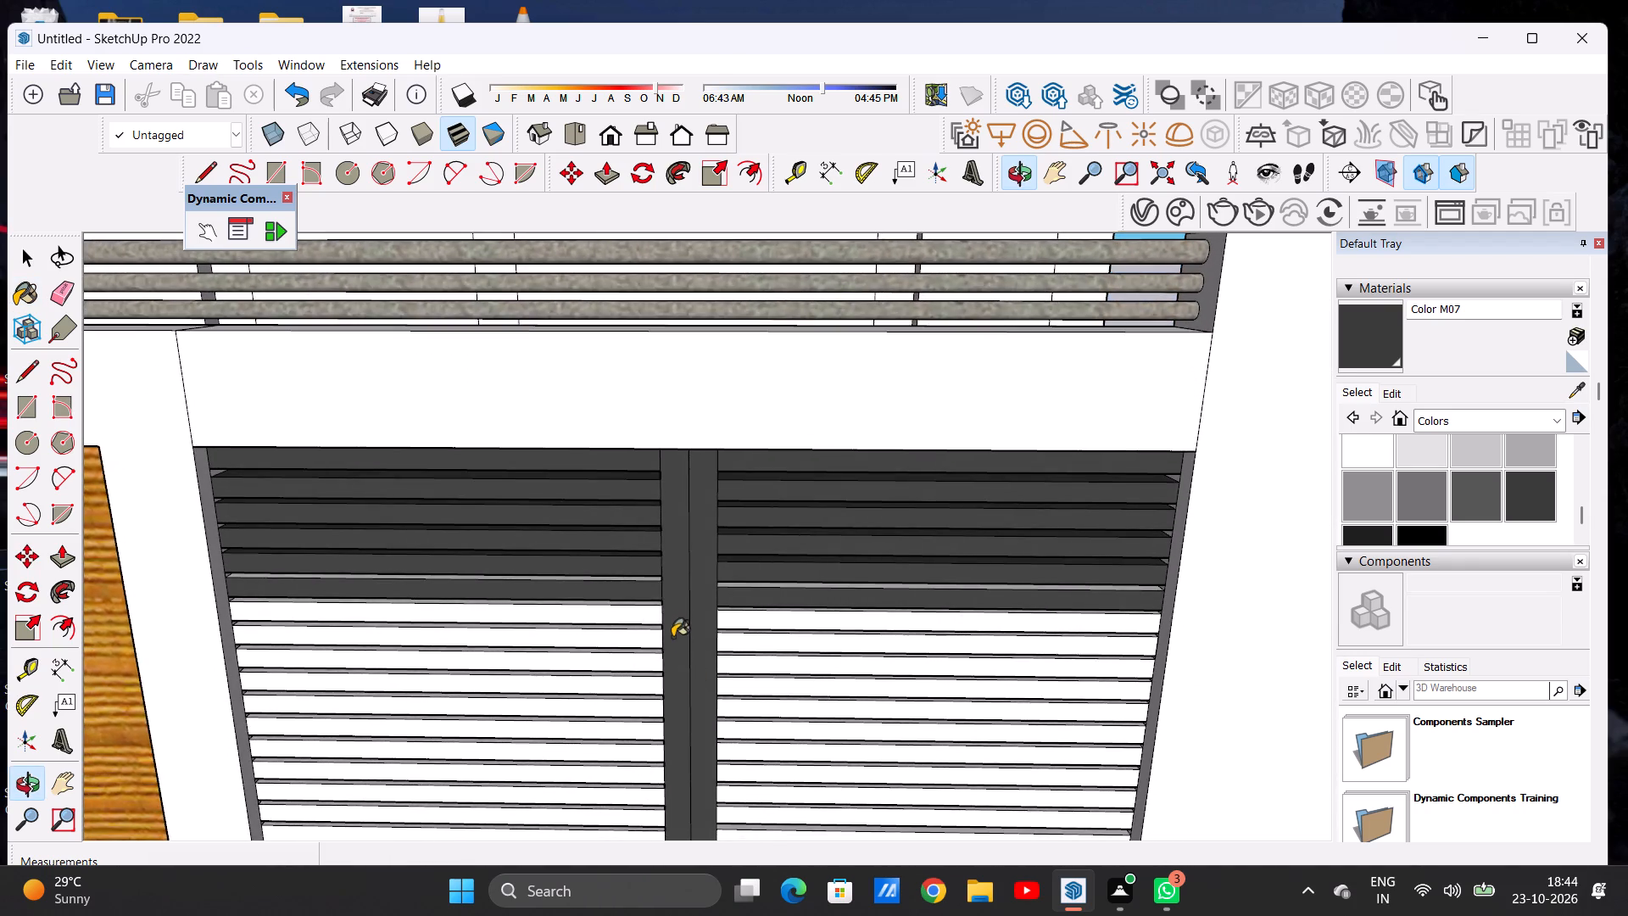
scroll(674, 614, "up", 10)
left_click(630, 561)
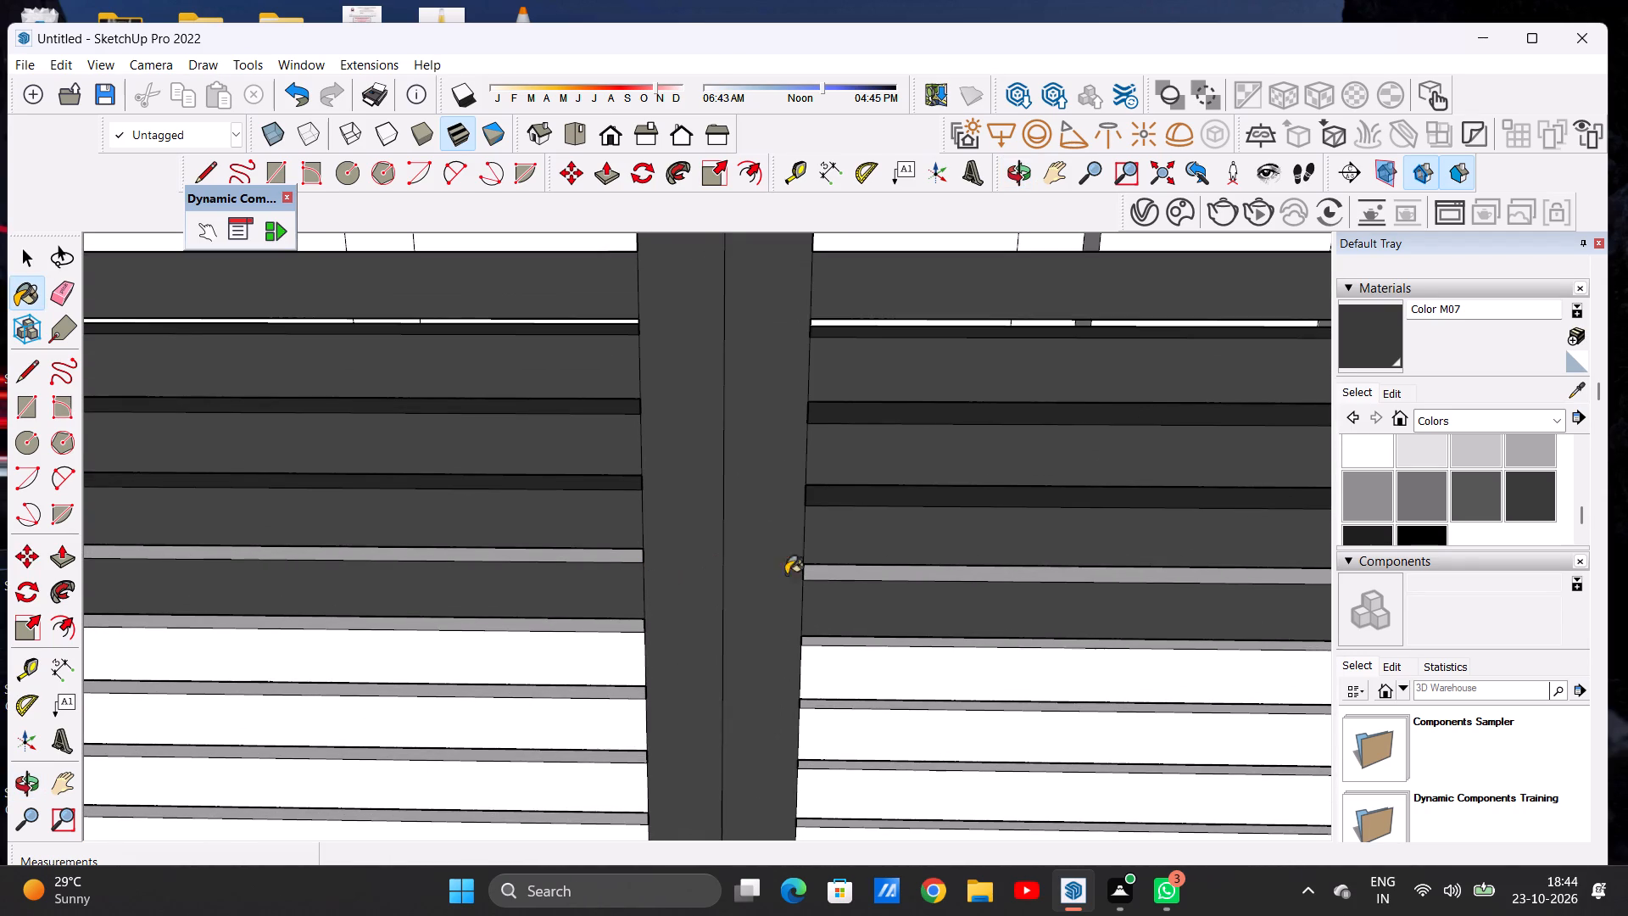
left_click(829, 578)
Paint the undersides of the fifth slat from the top in both louvred panels with Color M07.
scroll(647, 640, "down", 6)
middle_click_drag(705, 679, 705, 568)
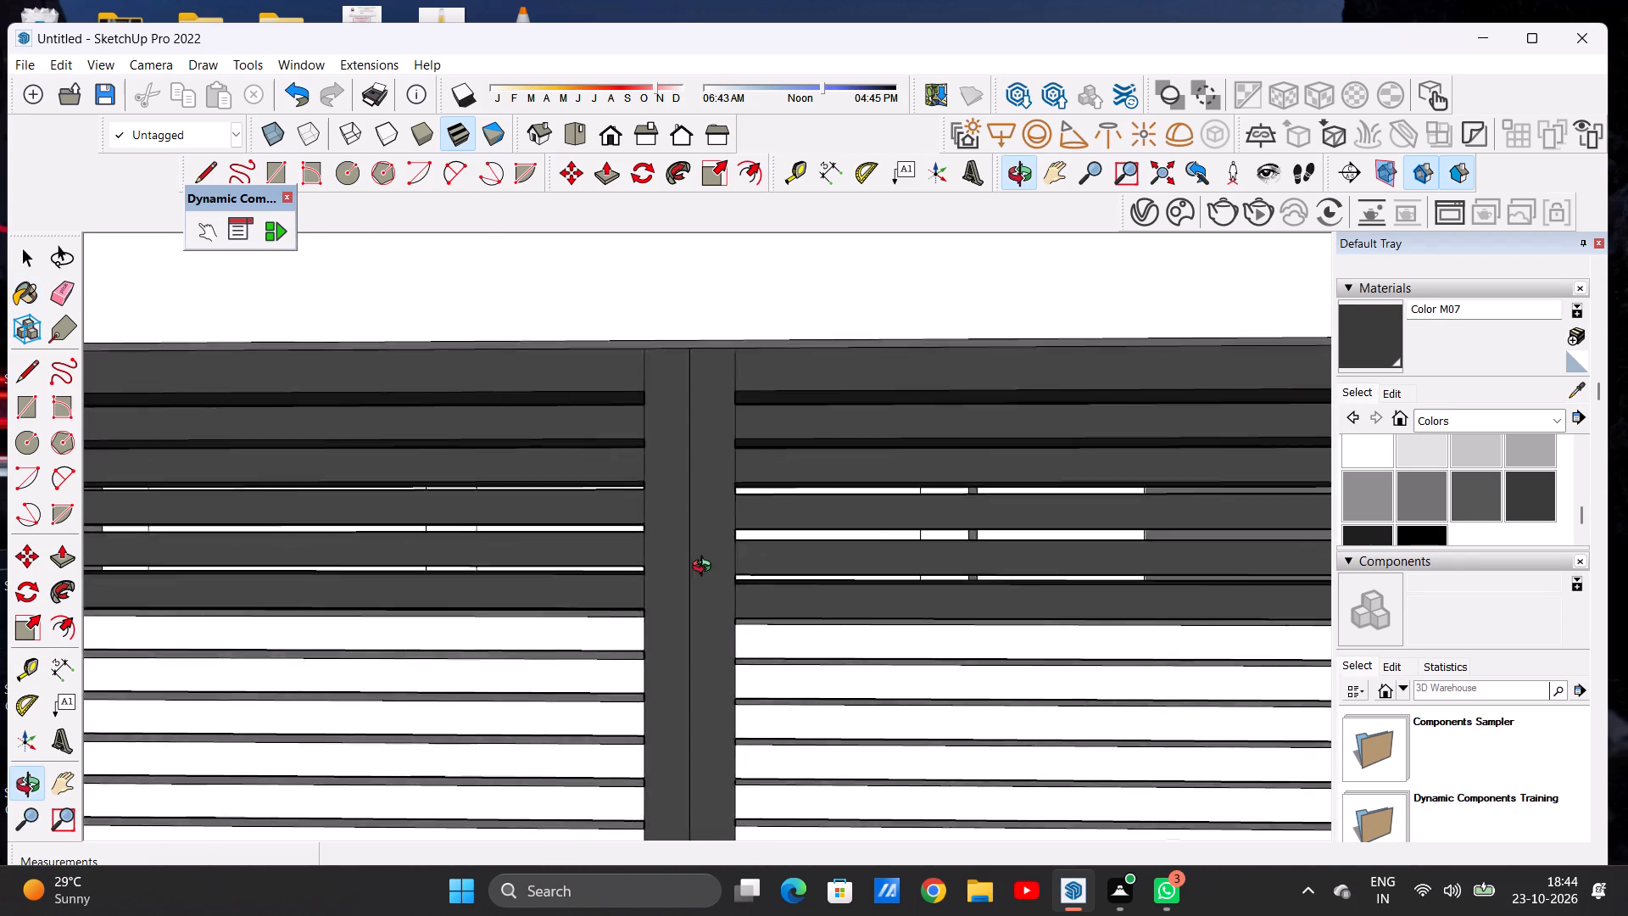
middle_click_drag(705, 568, 707, 463)
scroll(712, 607, "up", 6)
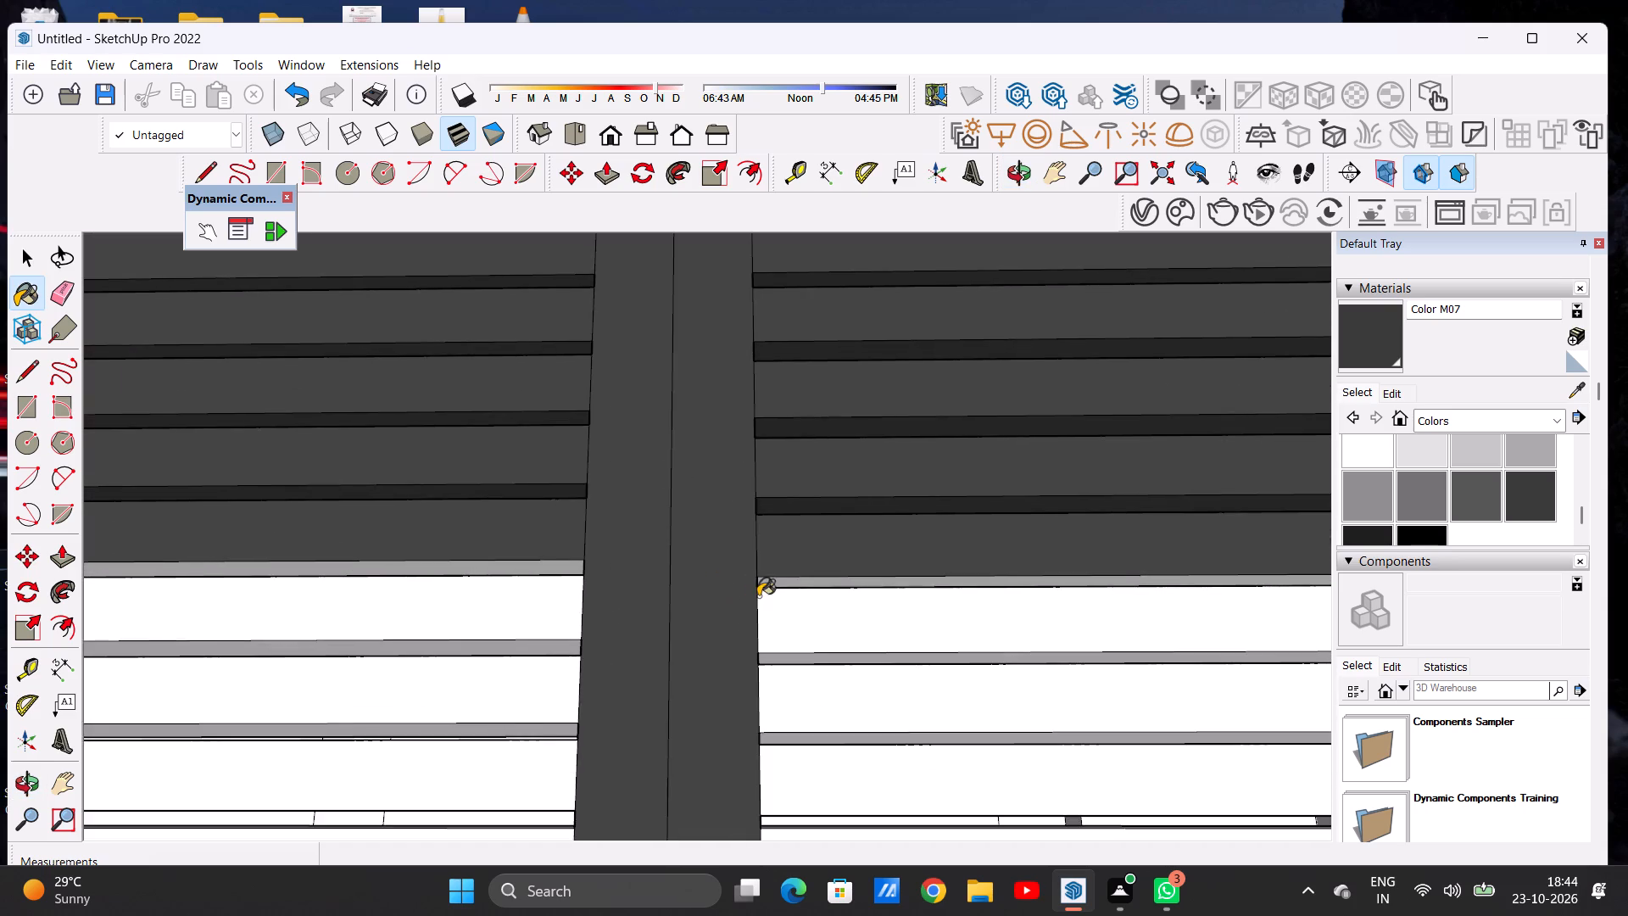
scroll(758, 596, "up", 2)
left_click(791, 585)
left_click(799, 578)
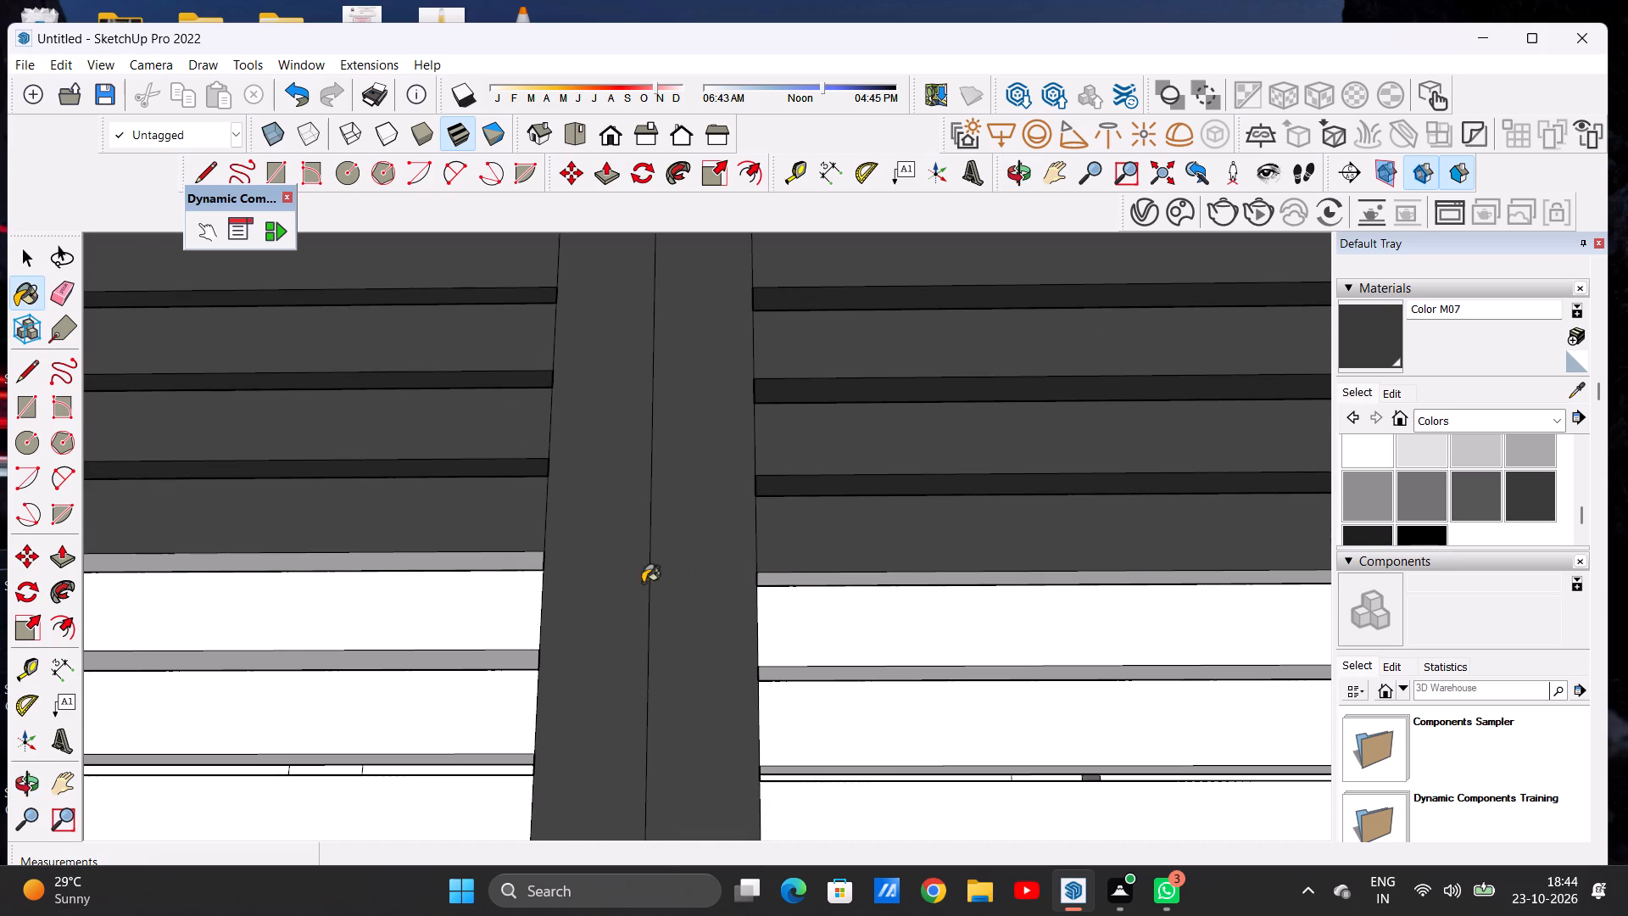
left_click(513, 564)
Paint the front faces of the sixth slat from the top in both louvred panels with Color M07.
scroll(588, 615, "down", 4)
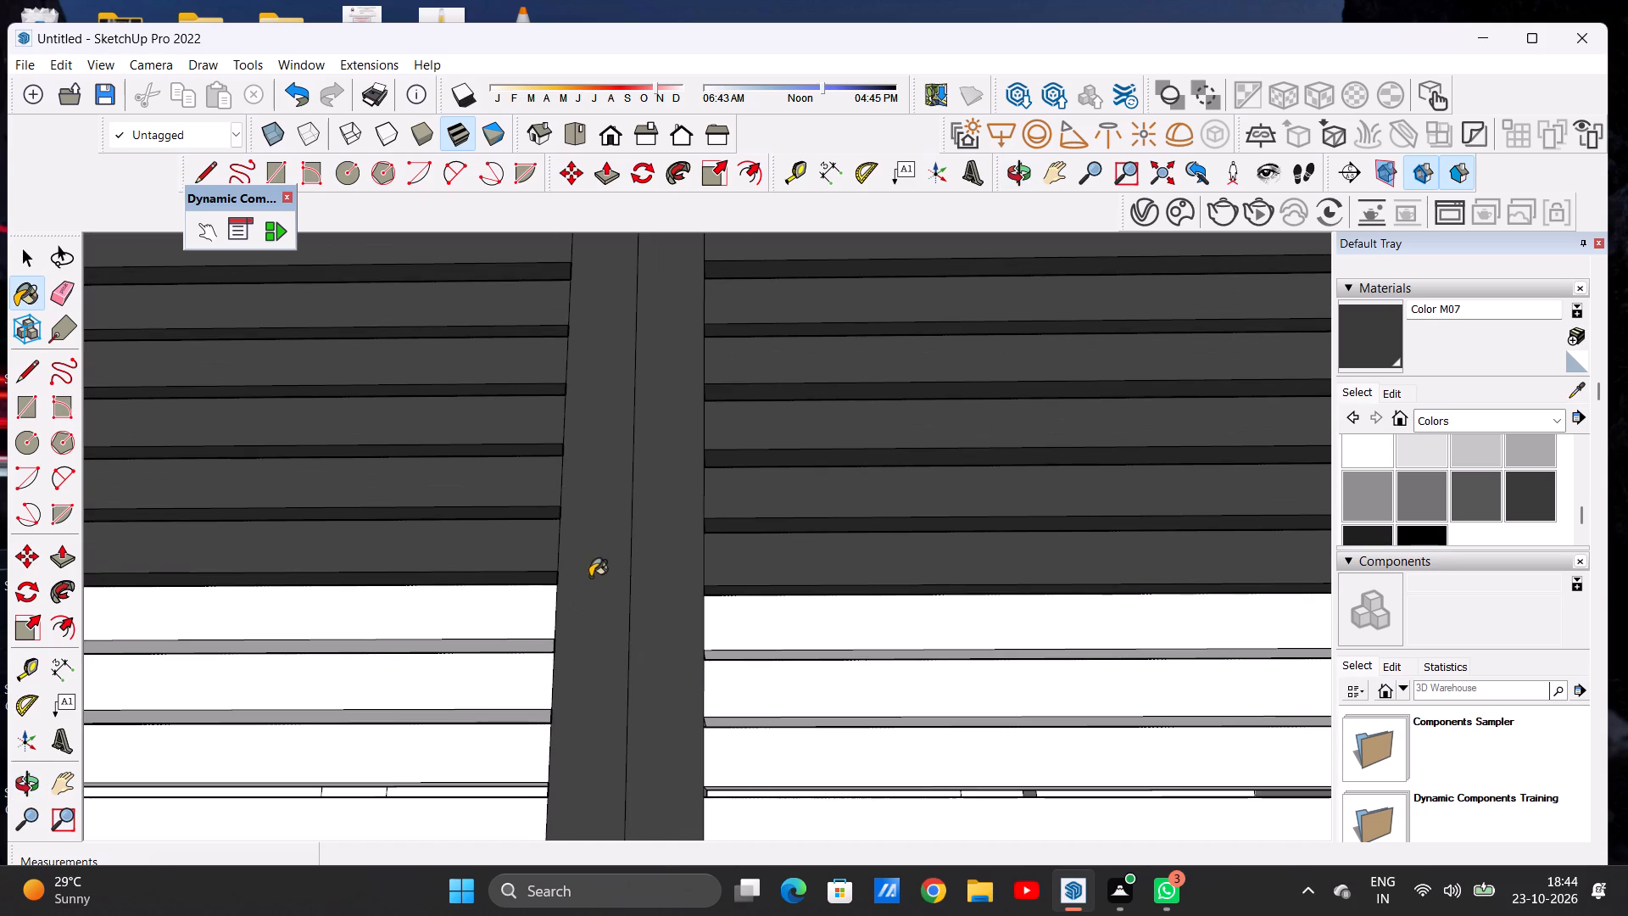
middle_click_drag(592, 570, 595, 736)
scroll(629, 645, "up", 3)
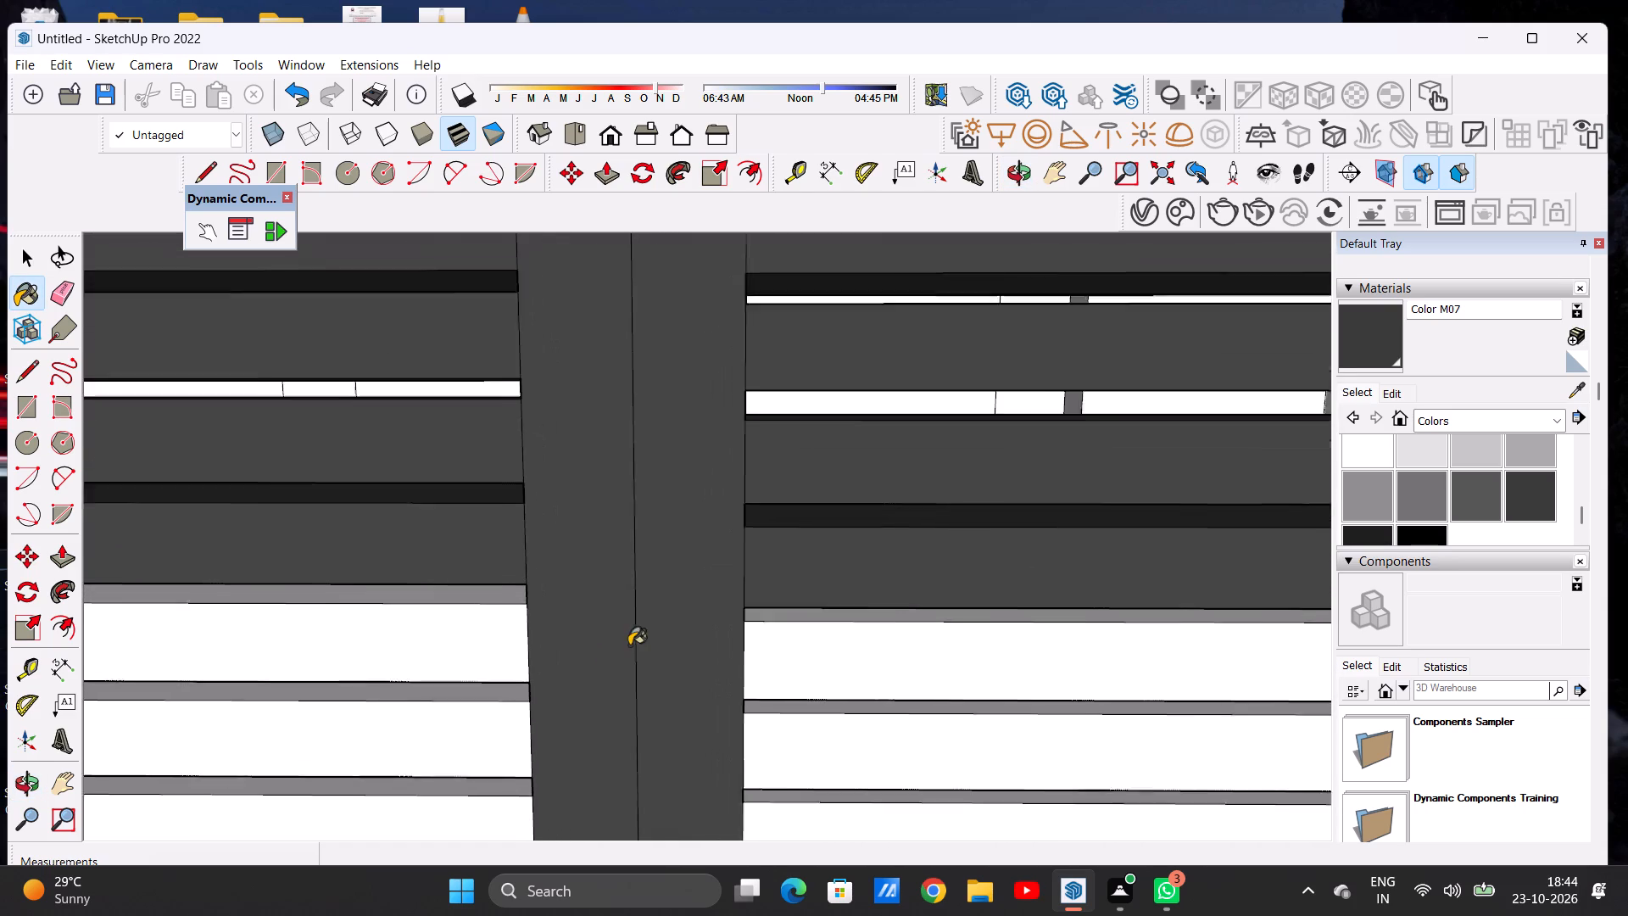
scroll(629, 645, "up", 2)
left_click(472, 643)
left_click(844, 656)
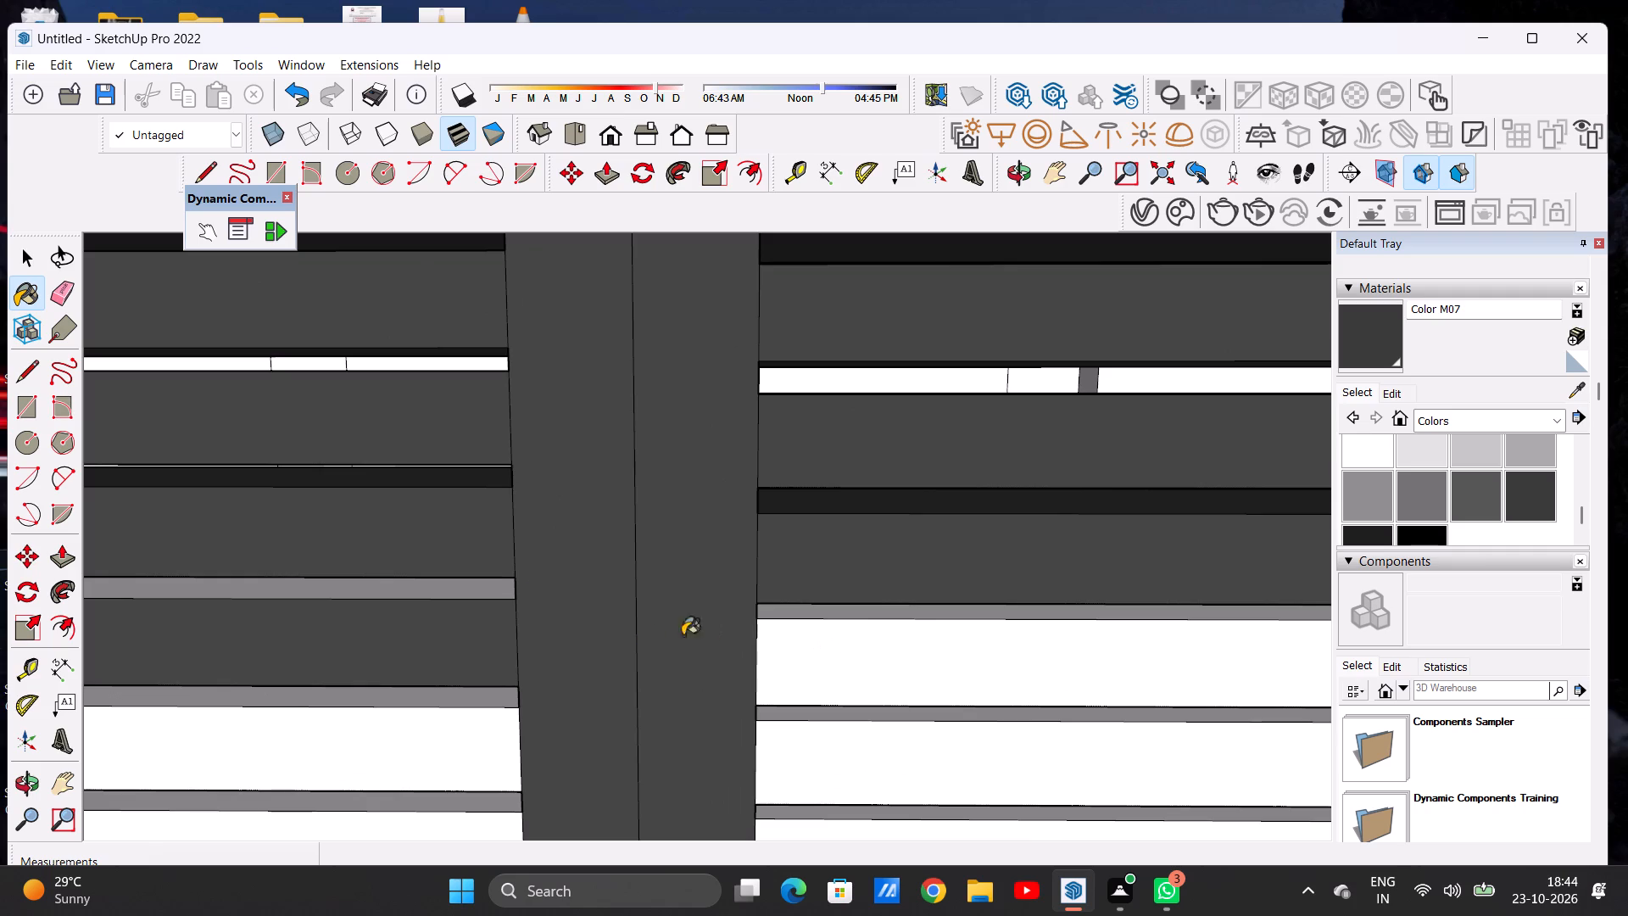
Paint the top faces of the sixth slat from the top in both louvred panels with Color M07.
scroll(508, 589, "up", 5)
left_click(491, 593)
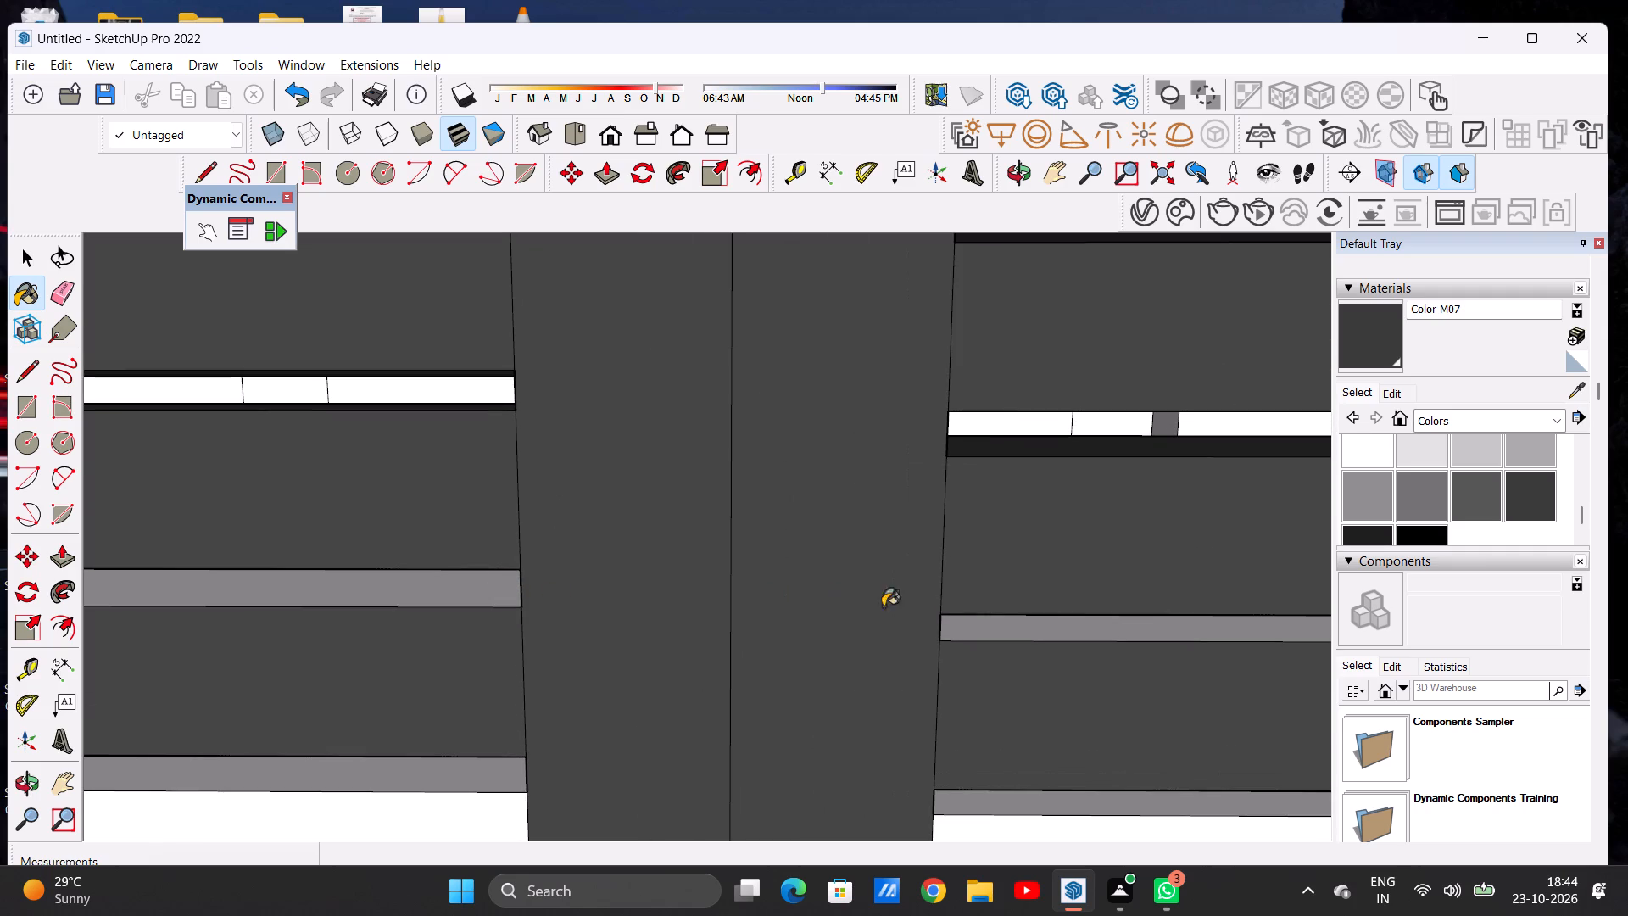
left_click(985, 623)
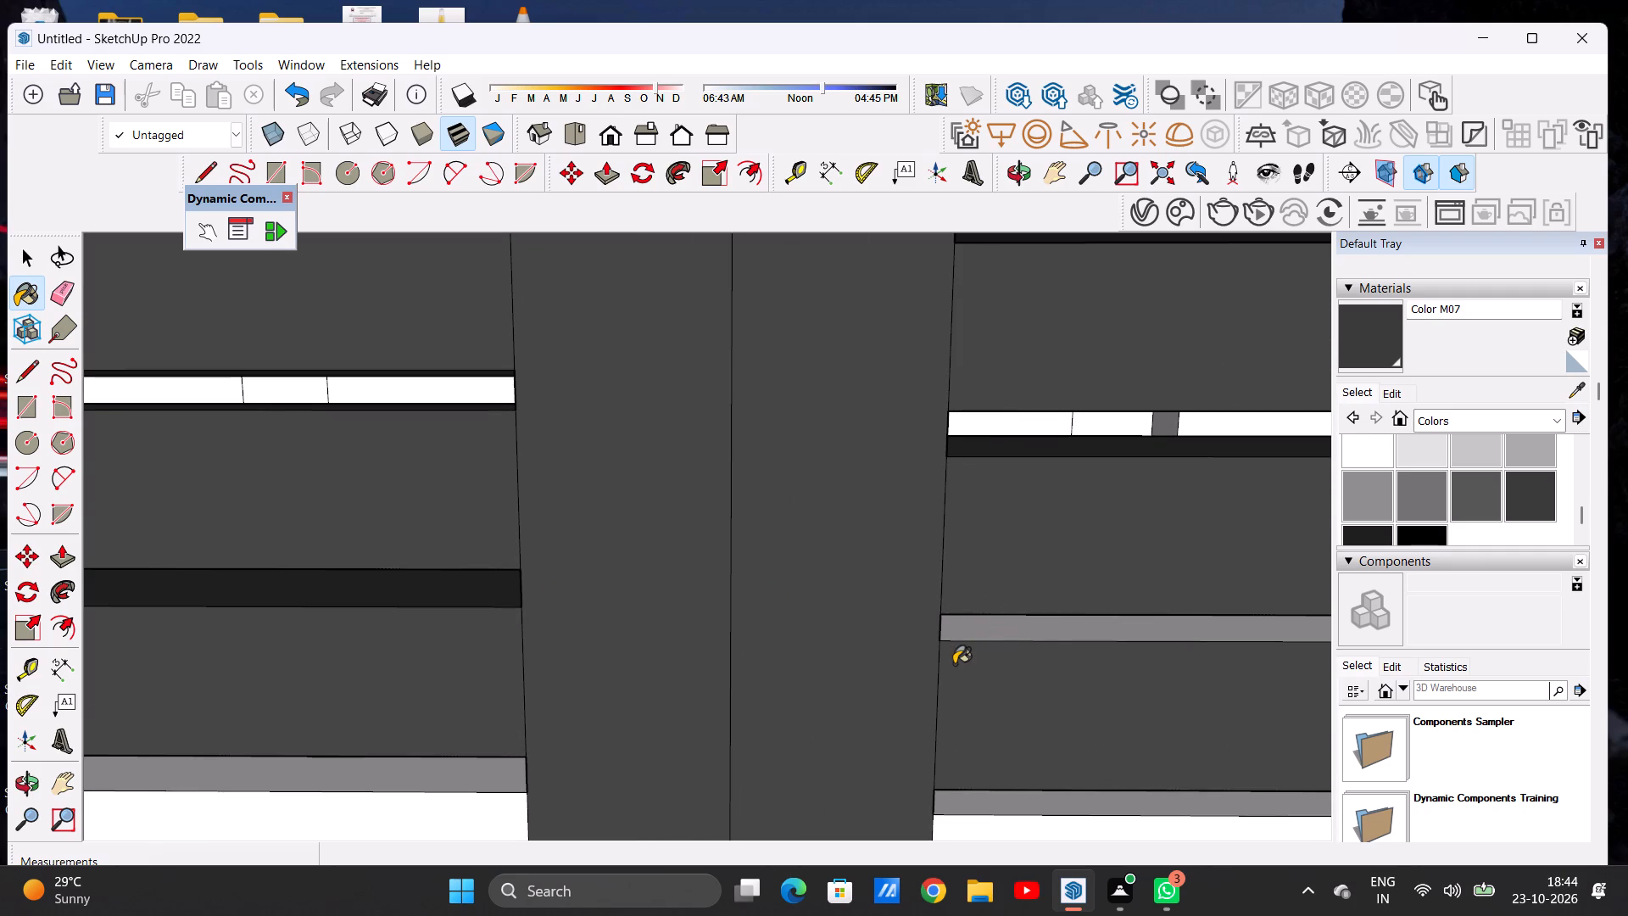
Paint the undersides of the sixth slat from the top in both louvred panels with Color M07.
scroll(687, 592, "down", 5)
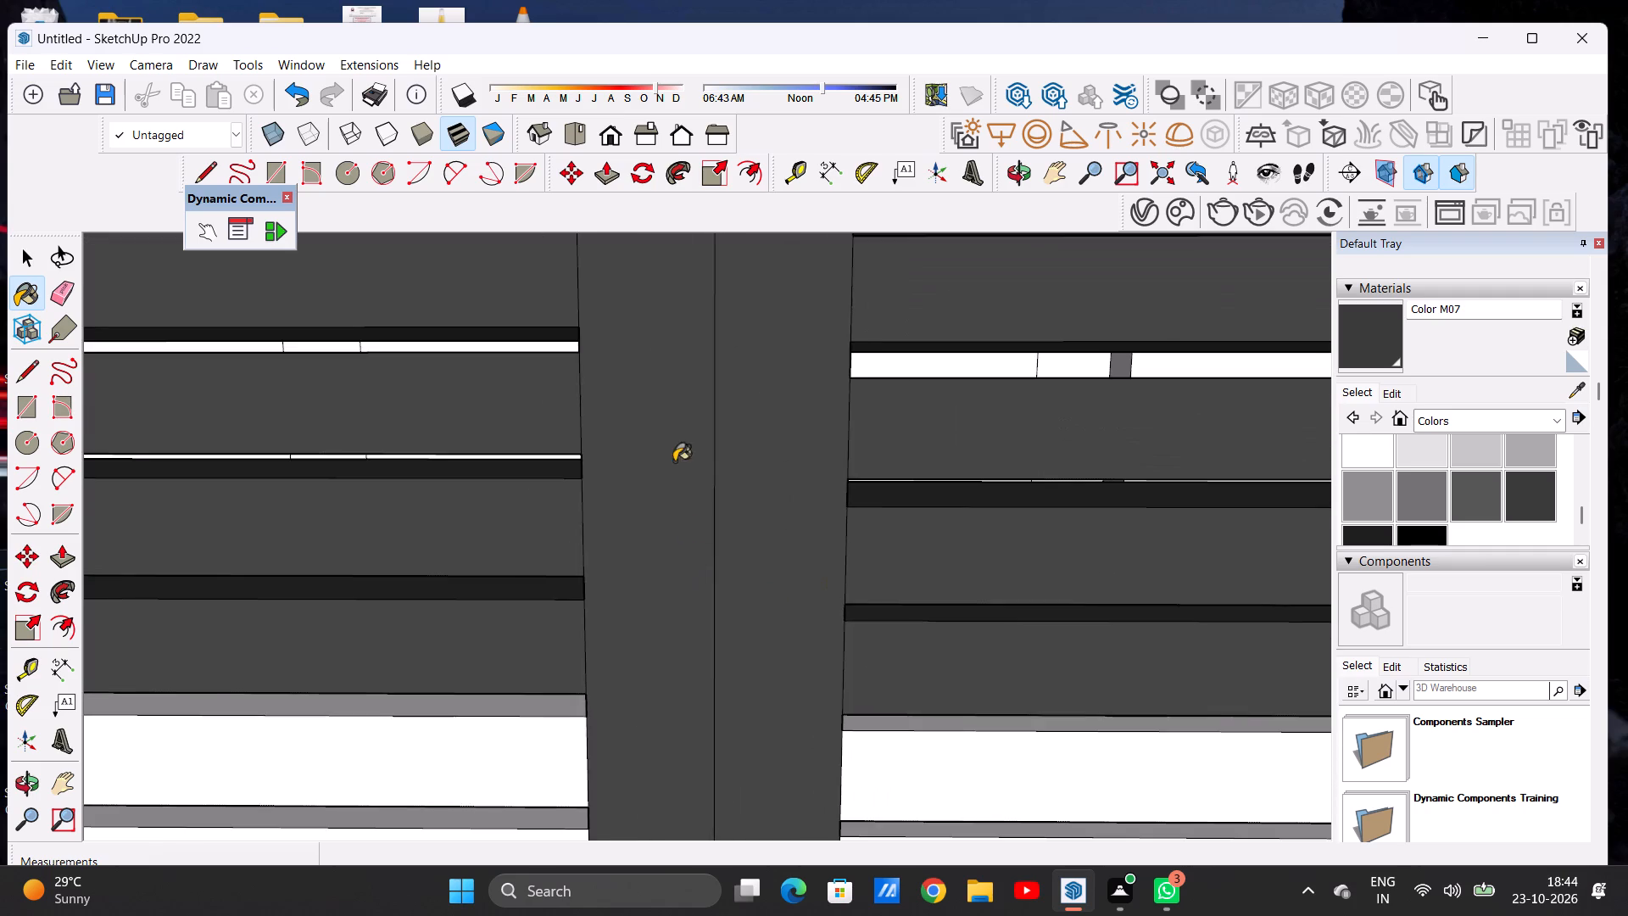
scroll(666, 473, "up", 1)
scroll(663, 478, "down", 3)
middle_click_drag(649, 681, 652, 469)
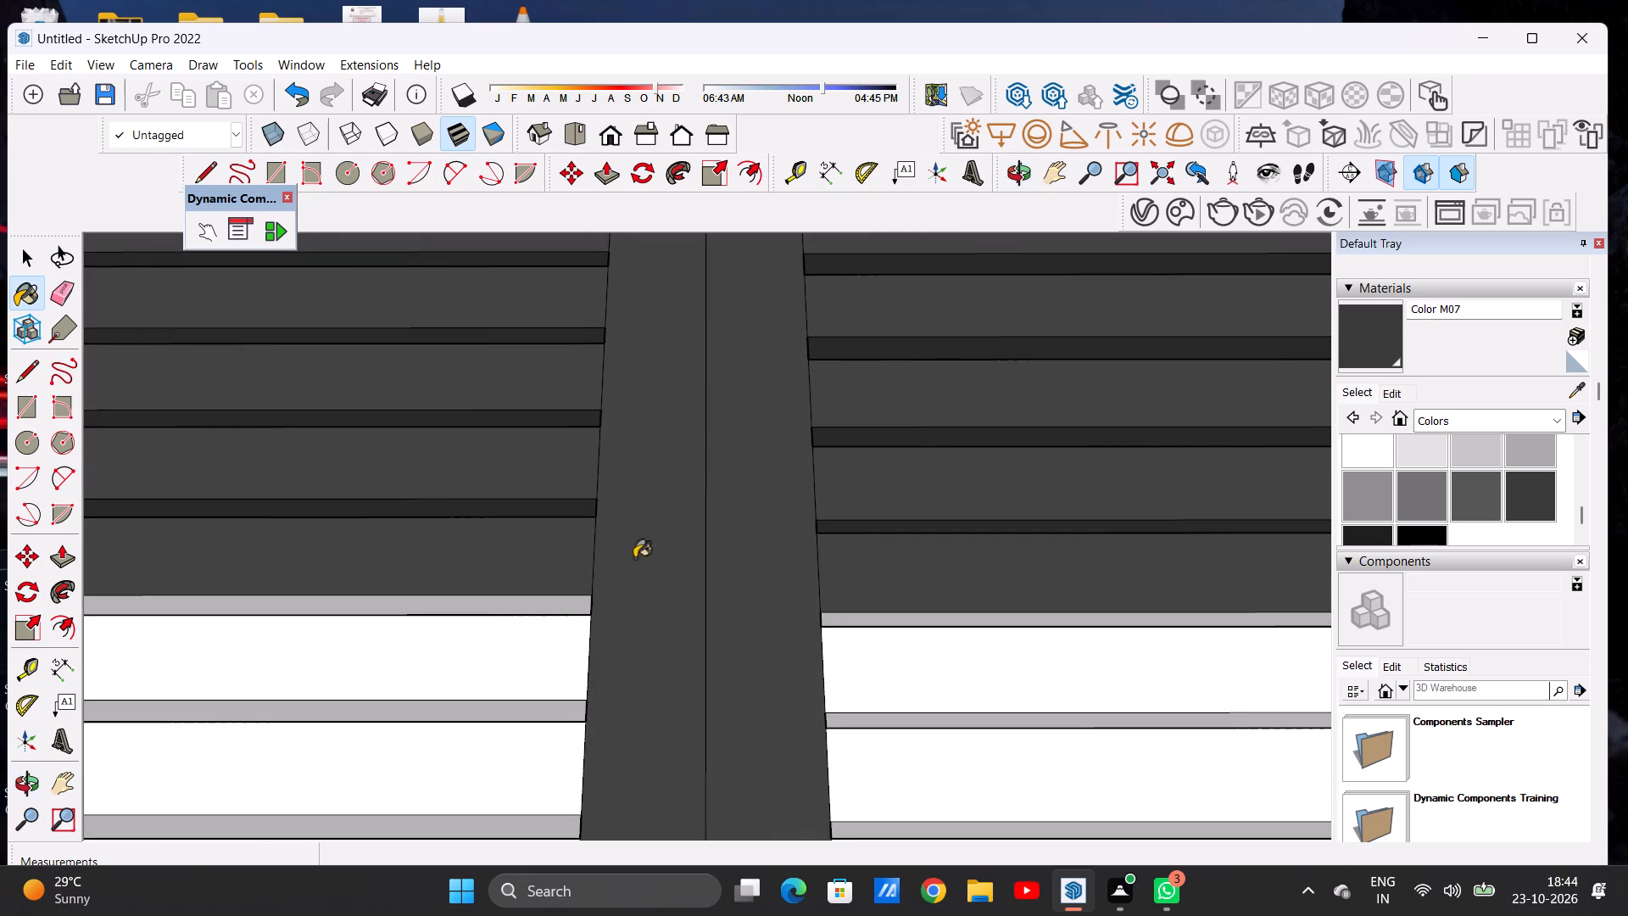
scroll(615, 642, "up", 9)
left_click(544, 566)
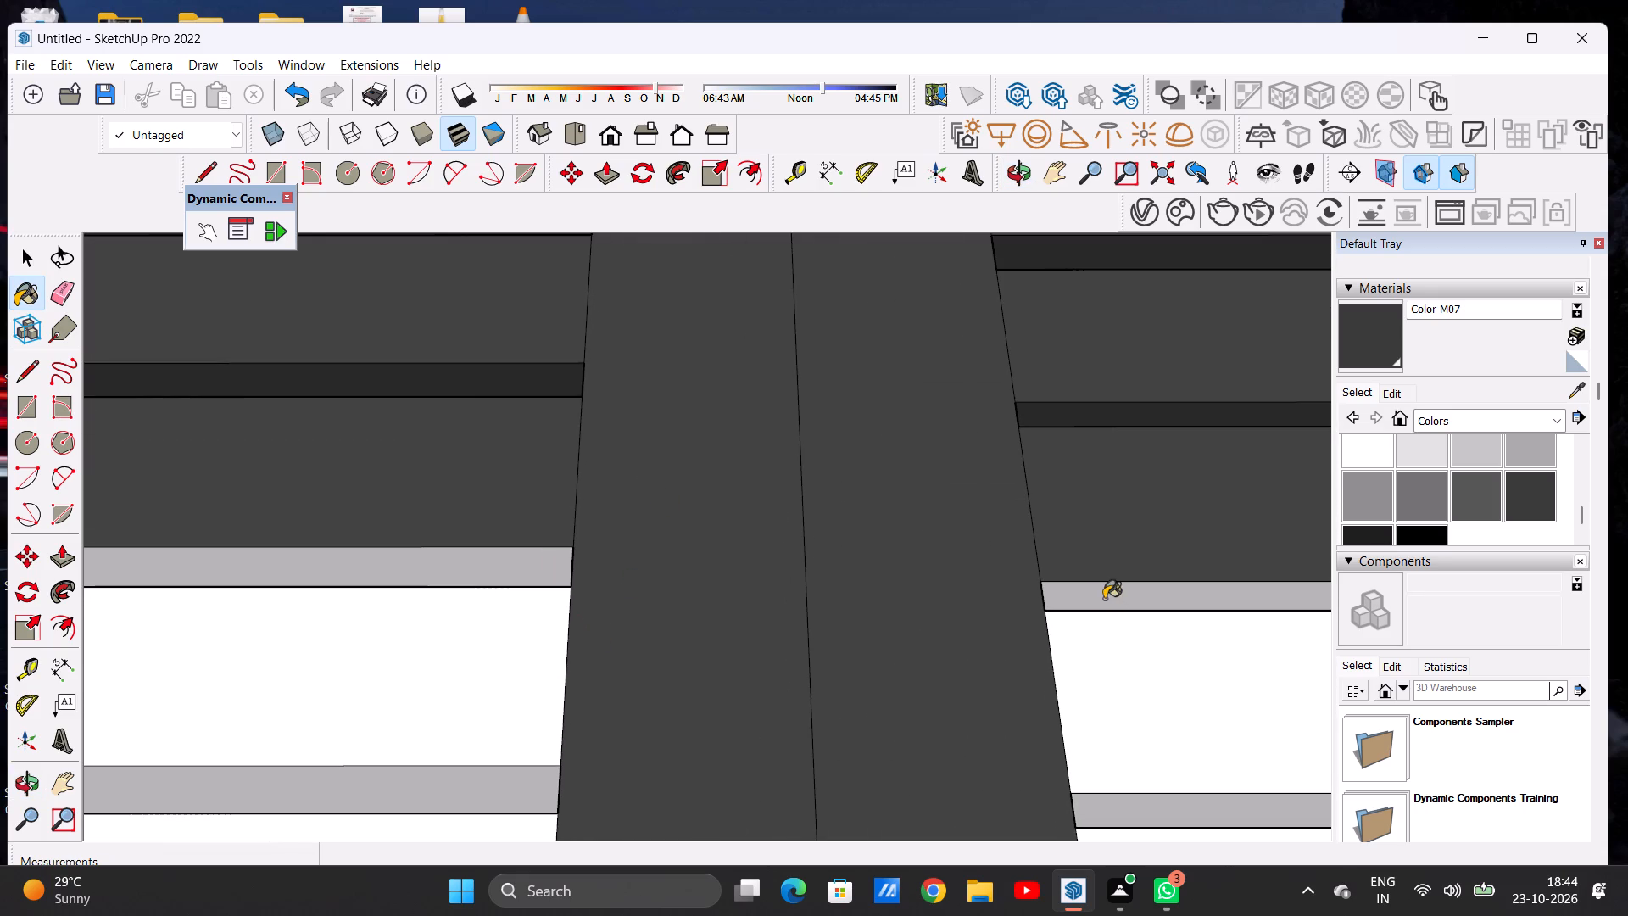
left_click(1096, 593)
Paint the front faces of the seventh slat from the top in both louvred panels with Color M07.
scroll(780, 551, "down", 12)
middle_click_drag(822, 540, 822, 680)
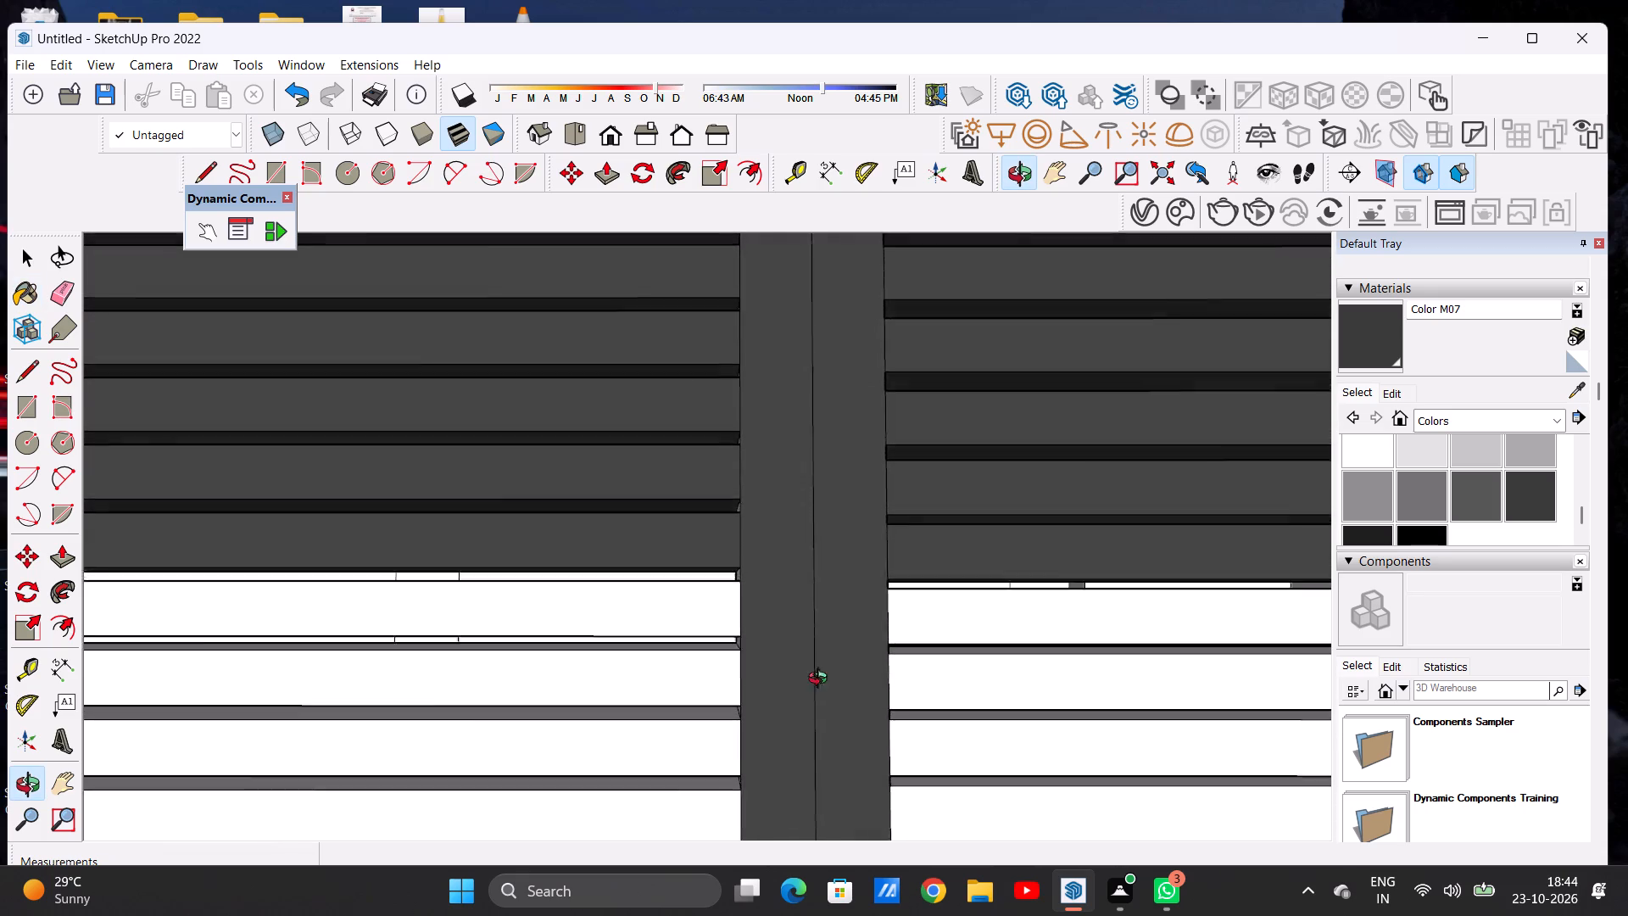
middle_click_drag(822, 680, 828, 721)
scroll(665, 588, "up", 1)
scroll(665, 588, "down", 1)
scroll(665, 588, "up", 3)
left_click(715, 616)
left_click(1041, 631)
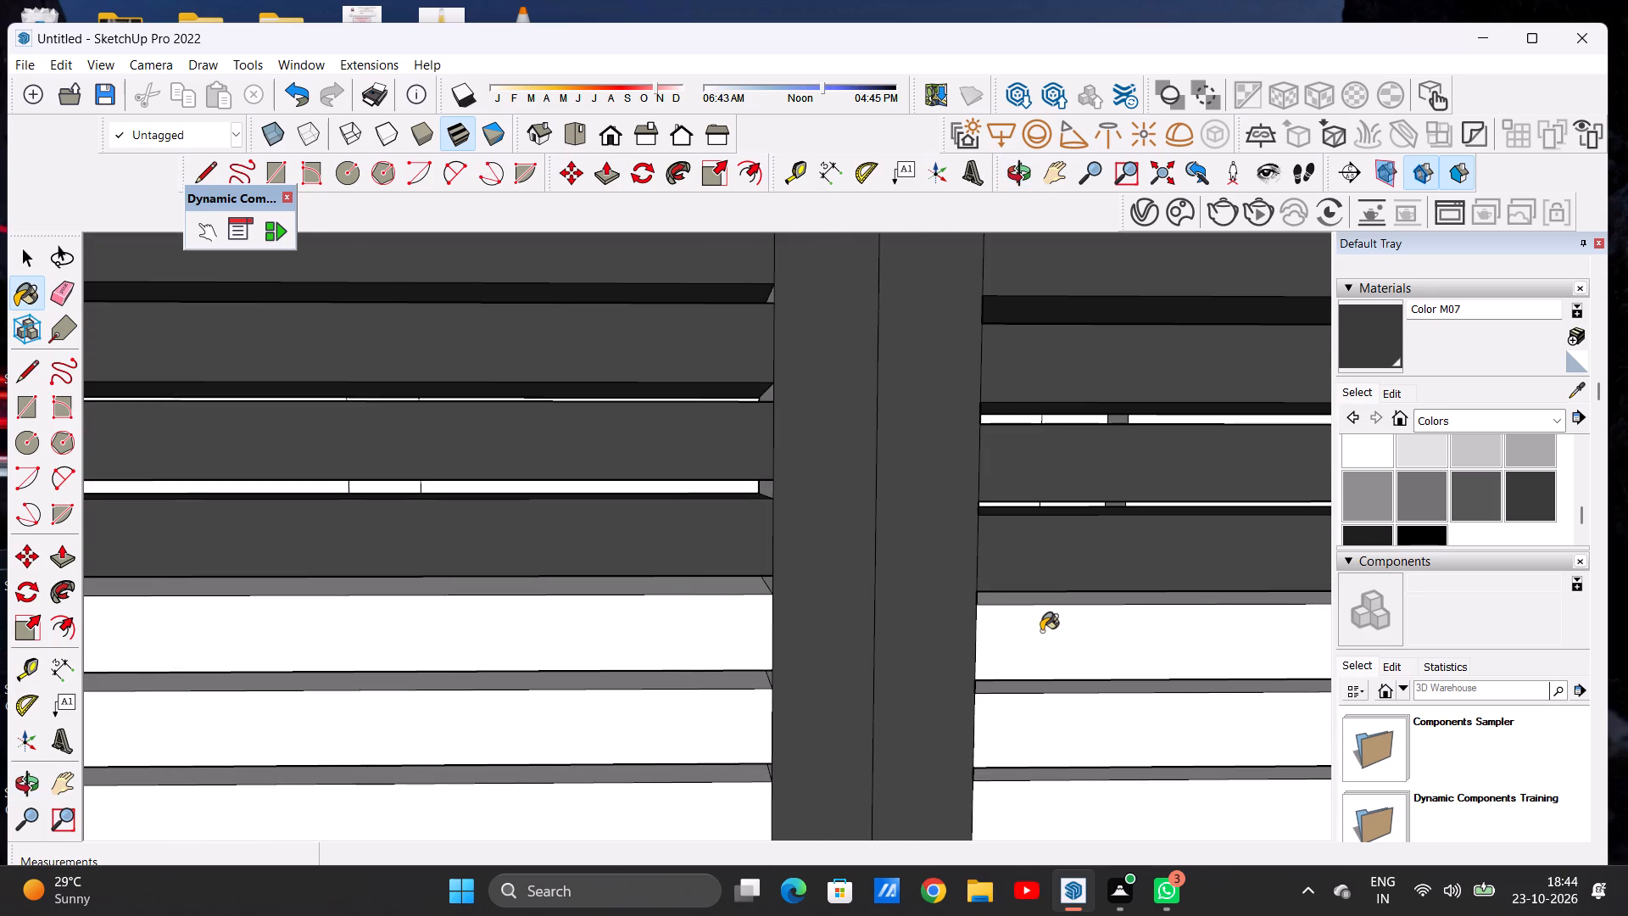
Paint the top faces of the seventh slat from the top in both louvred panels with Color M07.
middle_click_drag(923, 612, 921, 685)
scroll(995, 645, "up", 14)
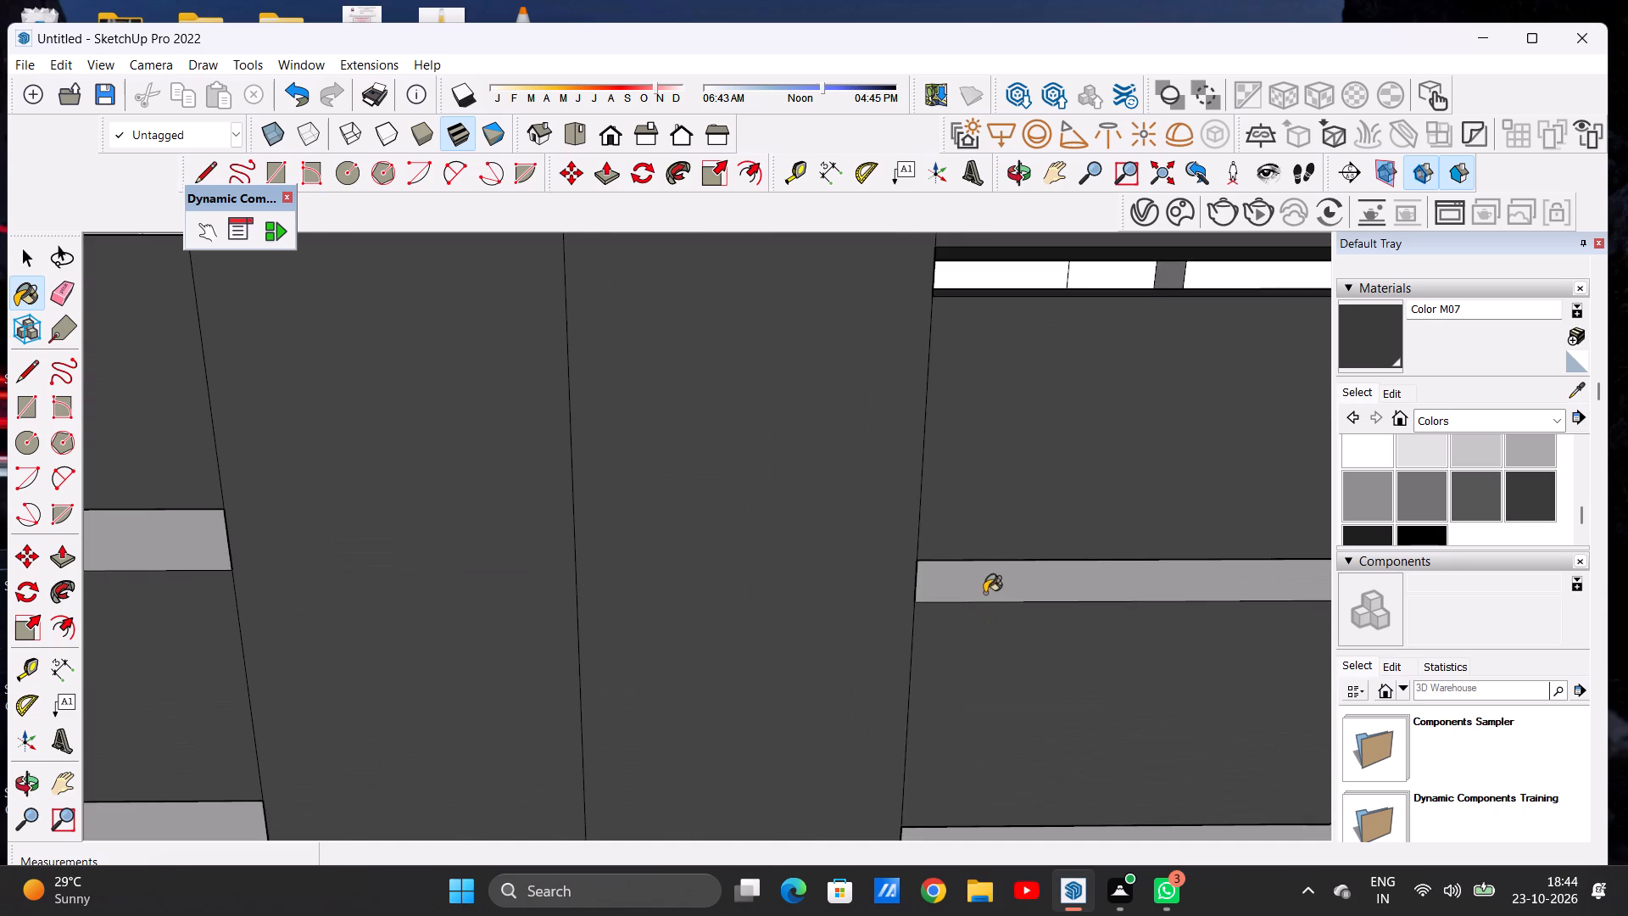
left_click(978, 584)
scroll(1013, 584, "down", 8)
scroll(633, 567, "up", 7)
left_click(628, 564)
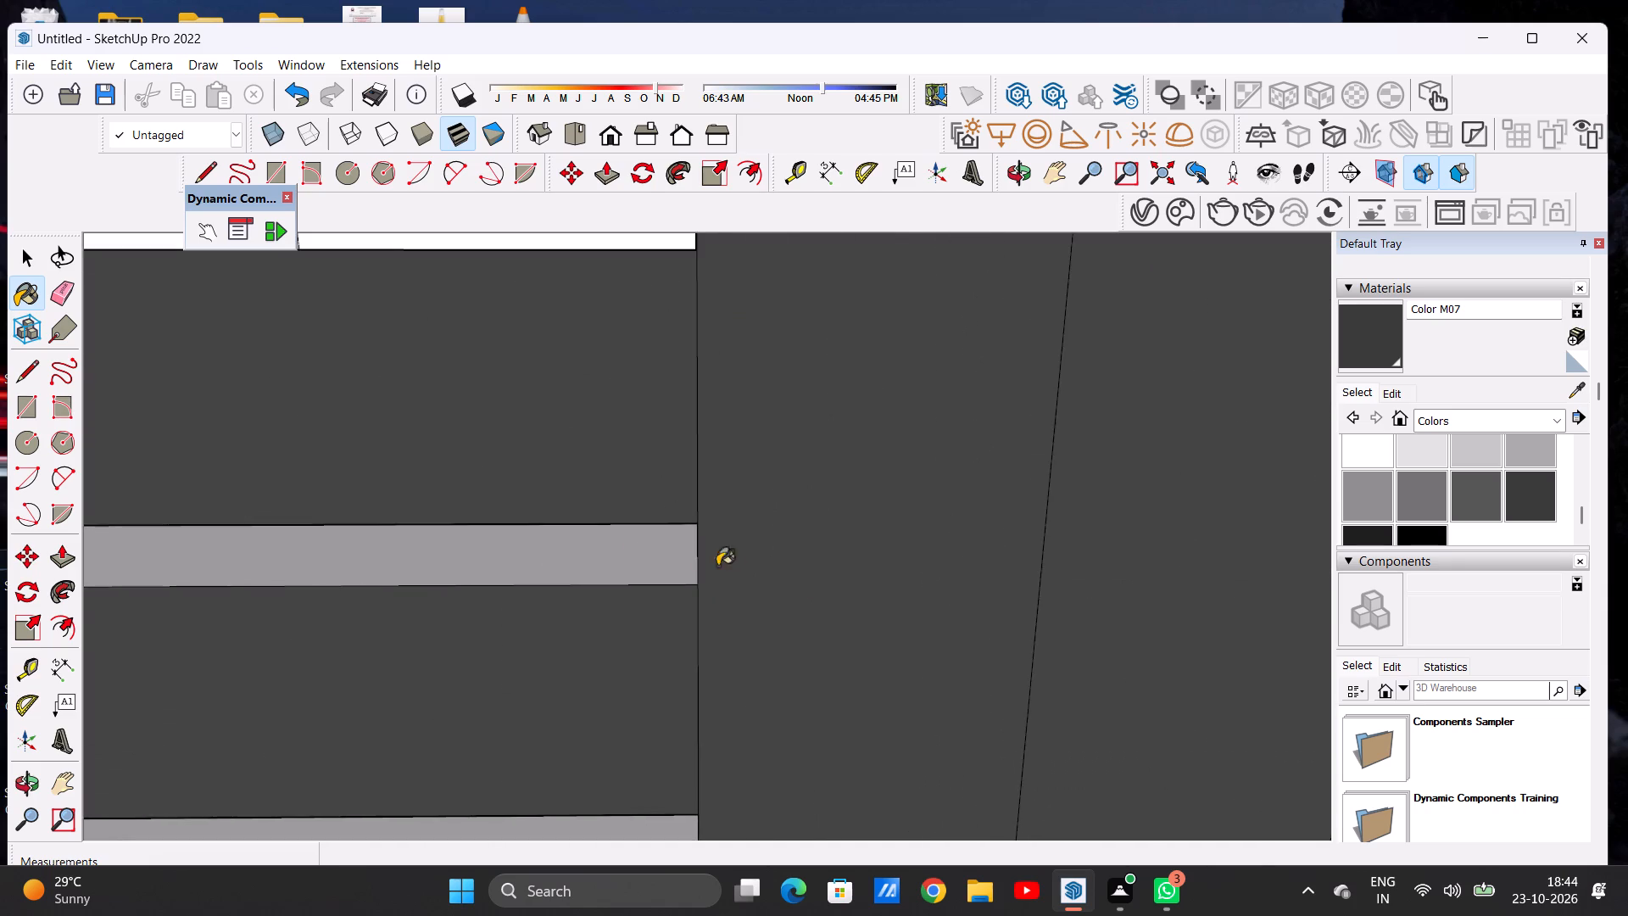
Paint the undersides of the seventh slat from the top in both louvred panels with Color M07.
scroll(756, 524, "down", 20)
scroll(756, 524, "down", 1)
middle_click_drag(767, 641, 767, 472)
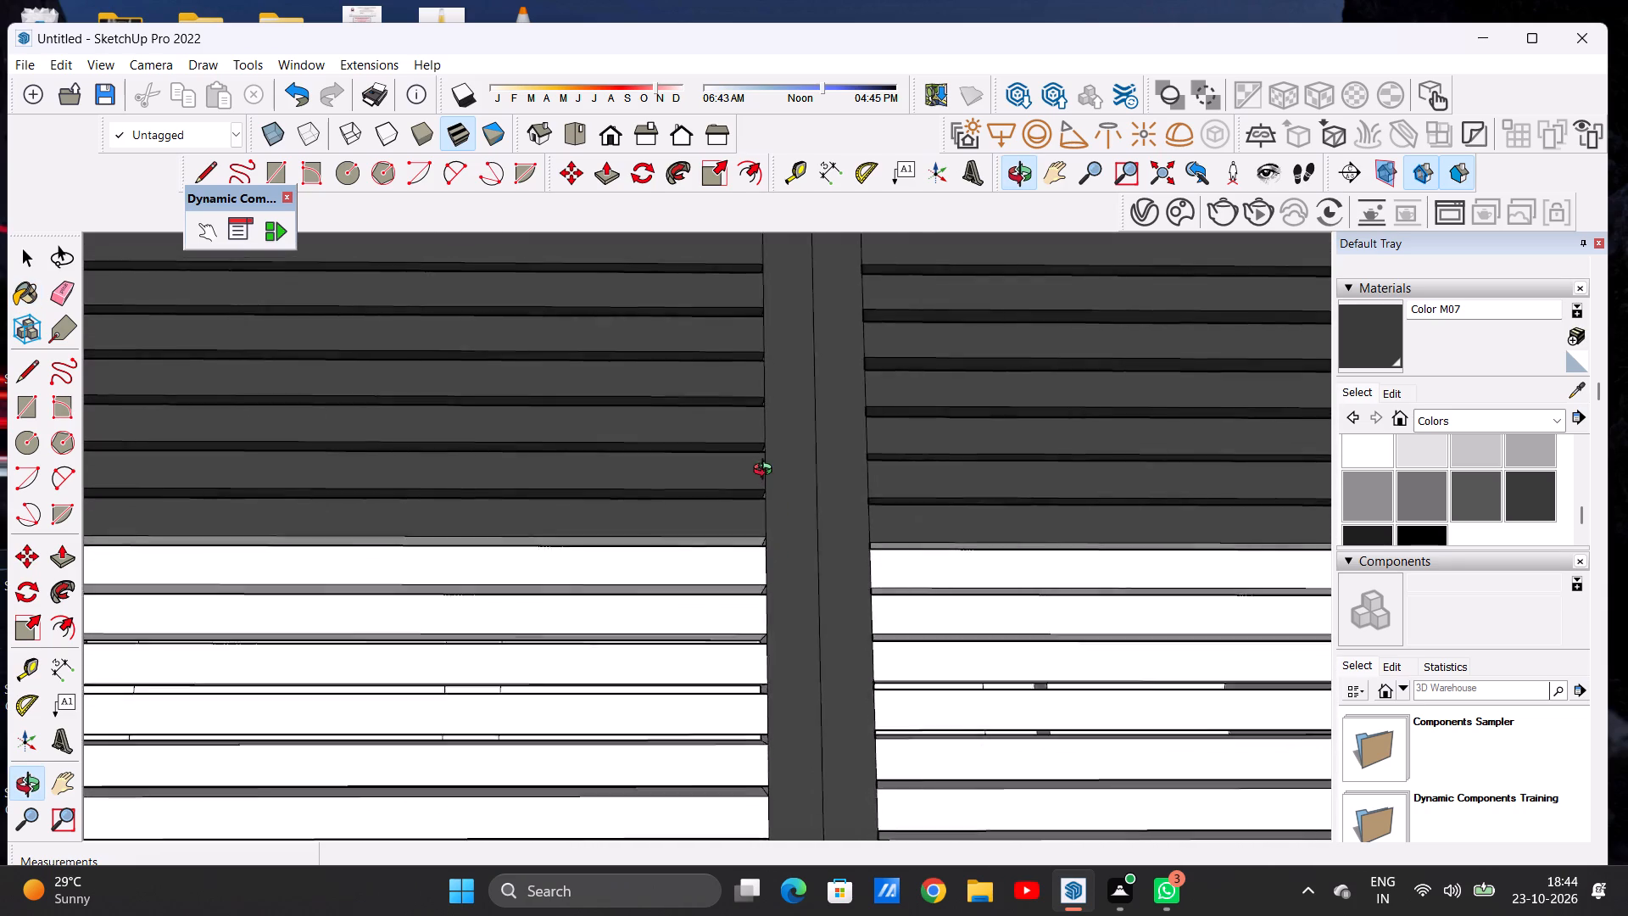
middle_click_drag(767, 472, 759, 439)
scroll(837, 502, "up", 7)
scroll(892, 556, "up", 4)
left_click(960, 572)
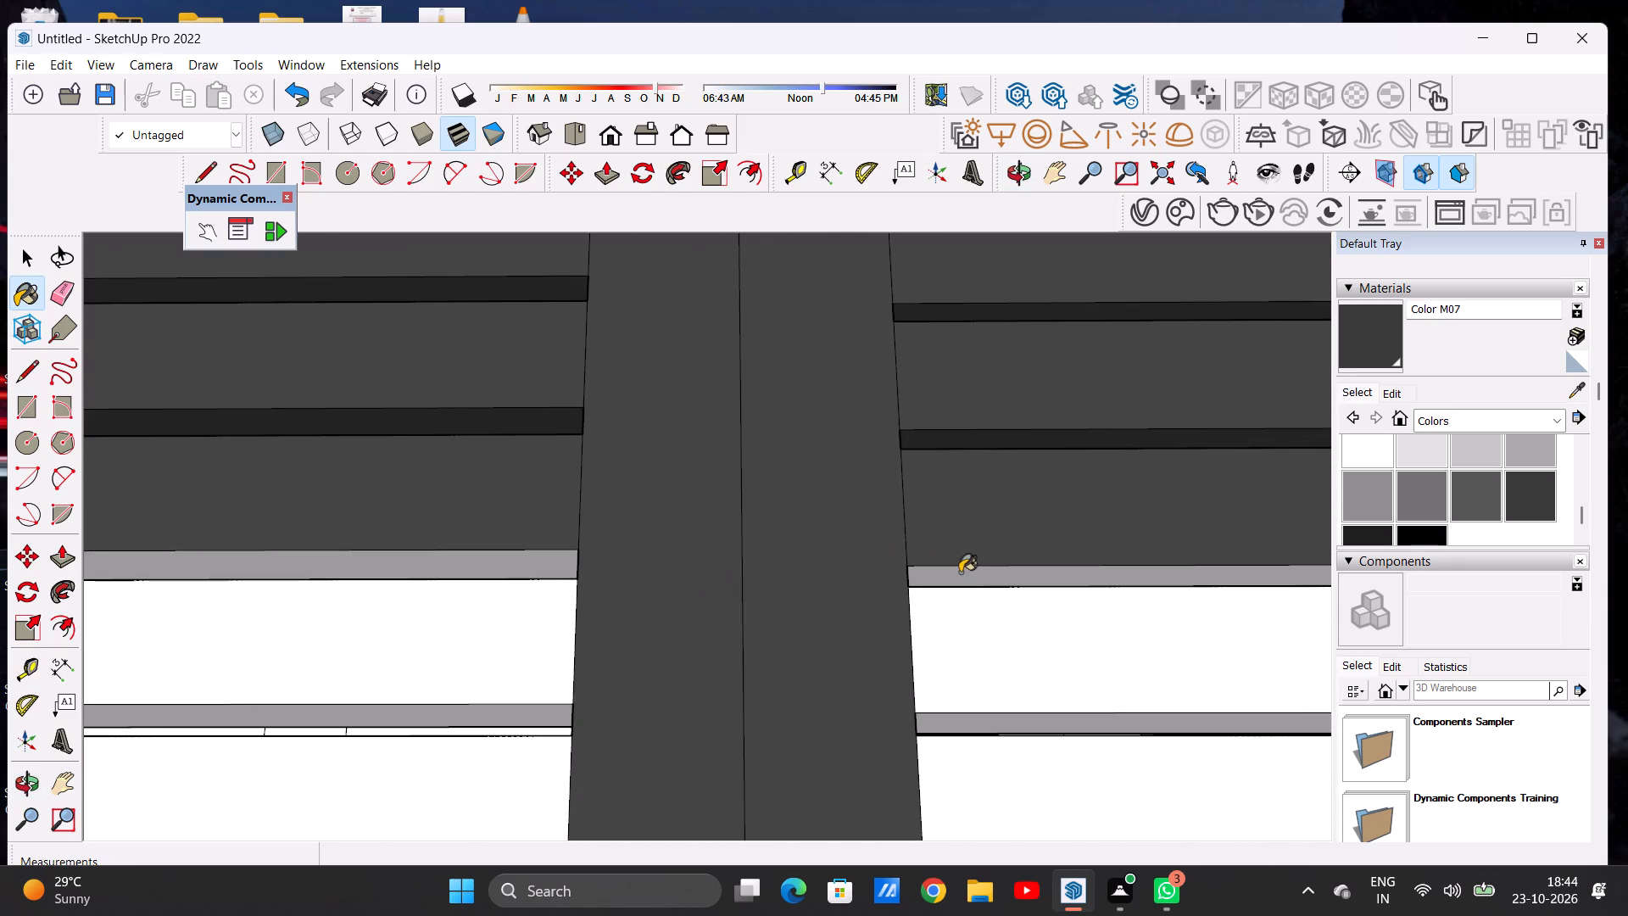
left_click(568, 565)
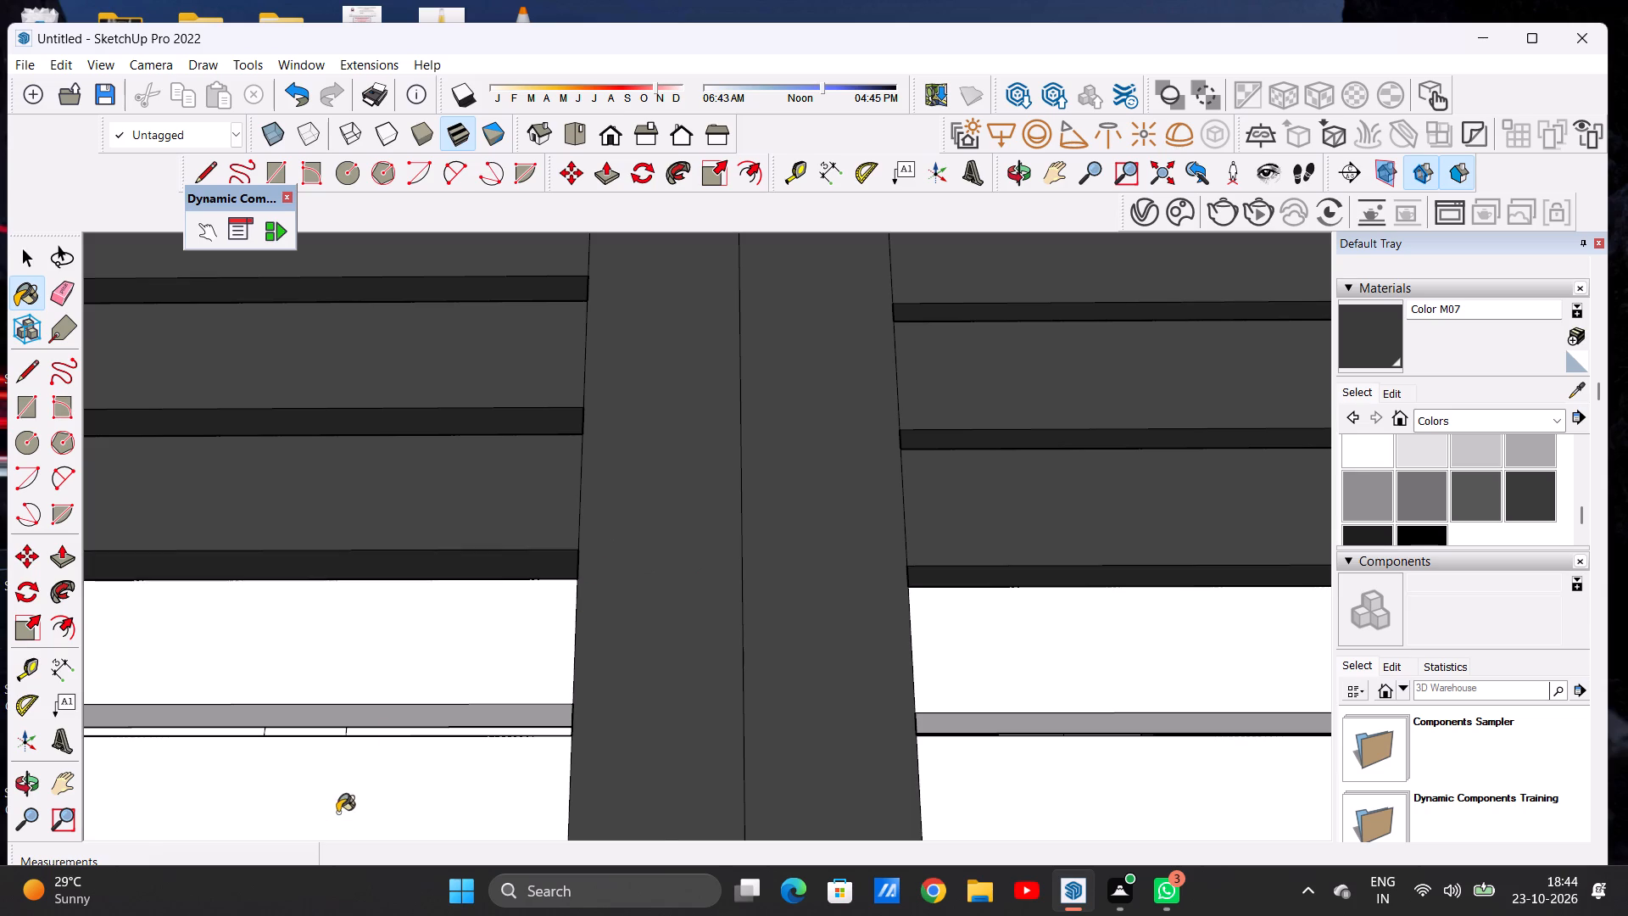
Paint the front faces of the eighth slat from the top in both louvred panels with Color M07.
scroll(420, 613, "down", 20)
scroll(420, 613, "down", 2)
middle_click_drag(611, 545, 610, 656)
scroll(671, 582, "up", 11)
left_click(615, 582)
left_click(835, 588)
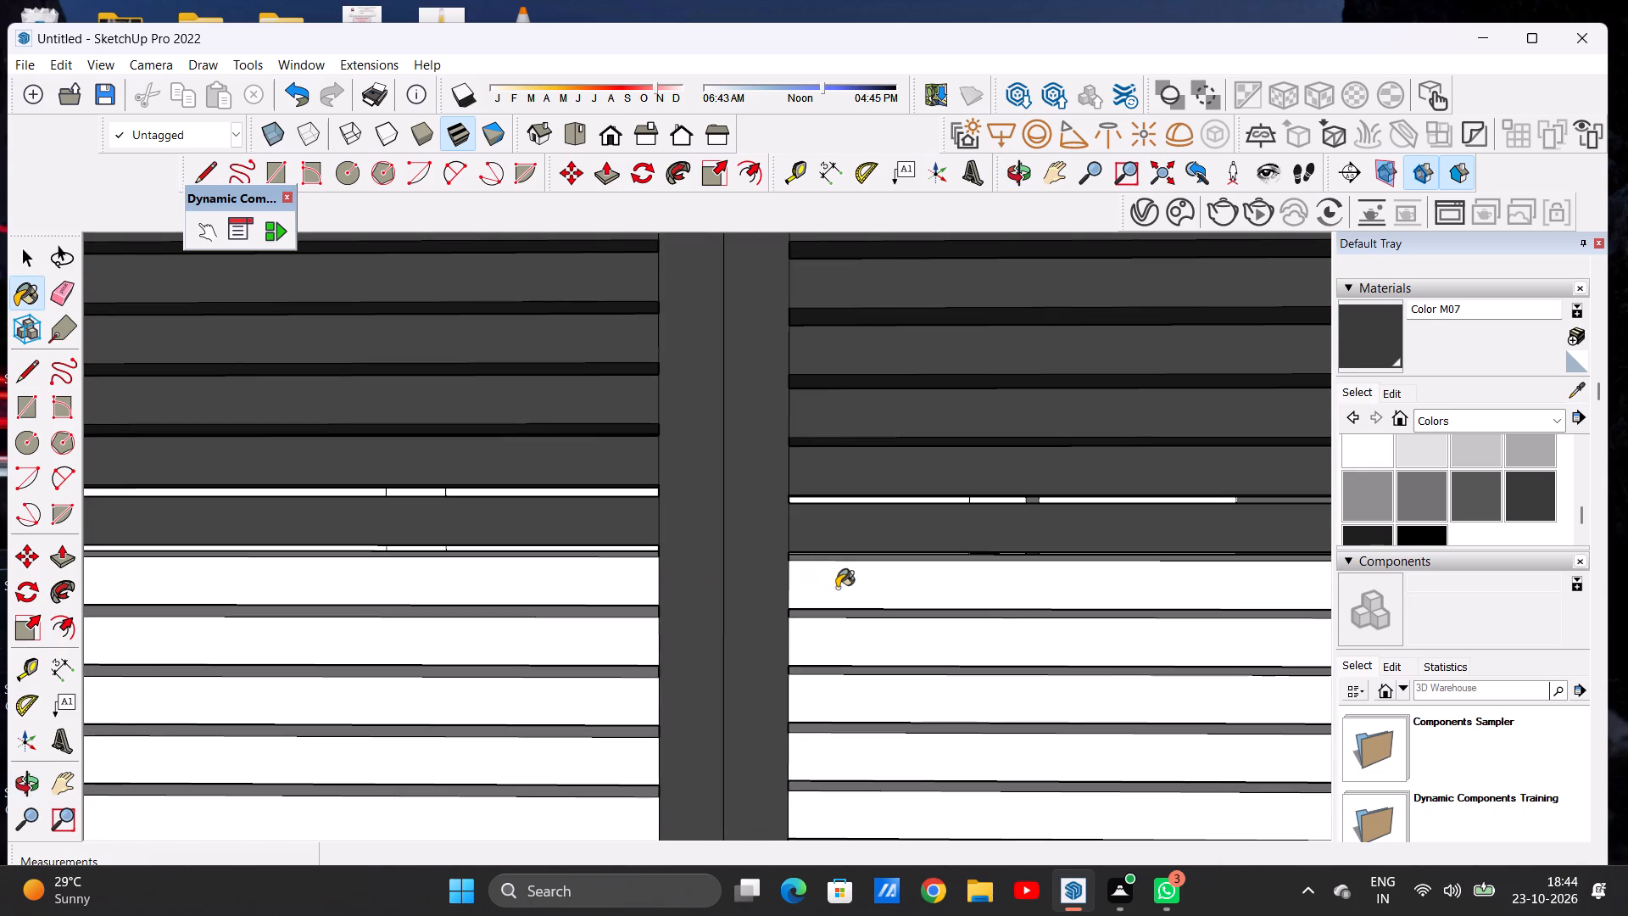
Paint the top faces of the eighth slat from the top in both louvred panels with Color M07.
middle_click_drag(678, 555, 689, 680)
scroll(627, 595, "up", 7)
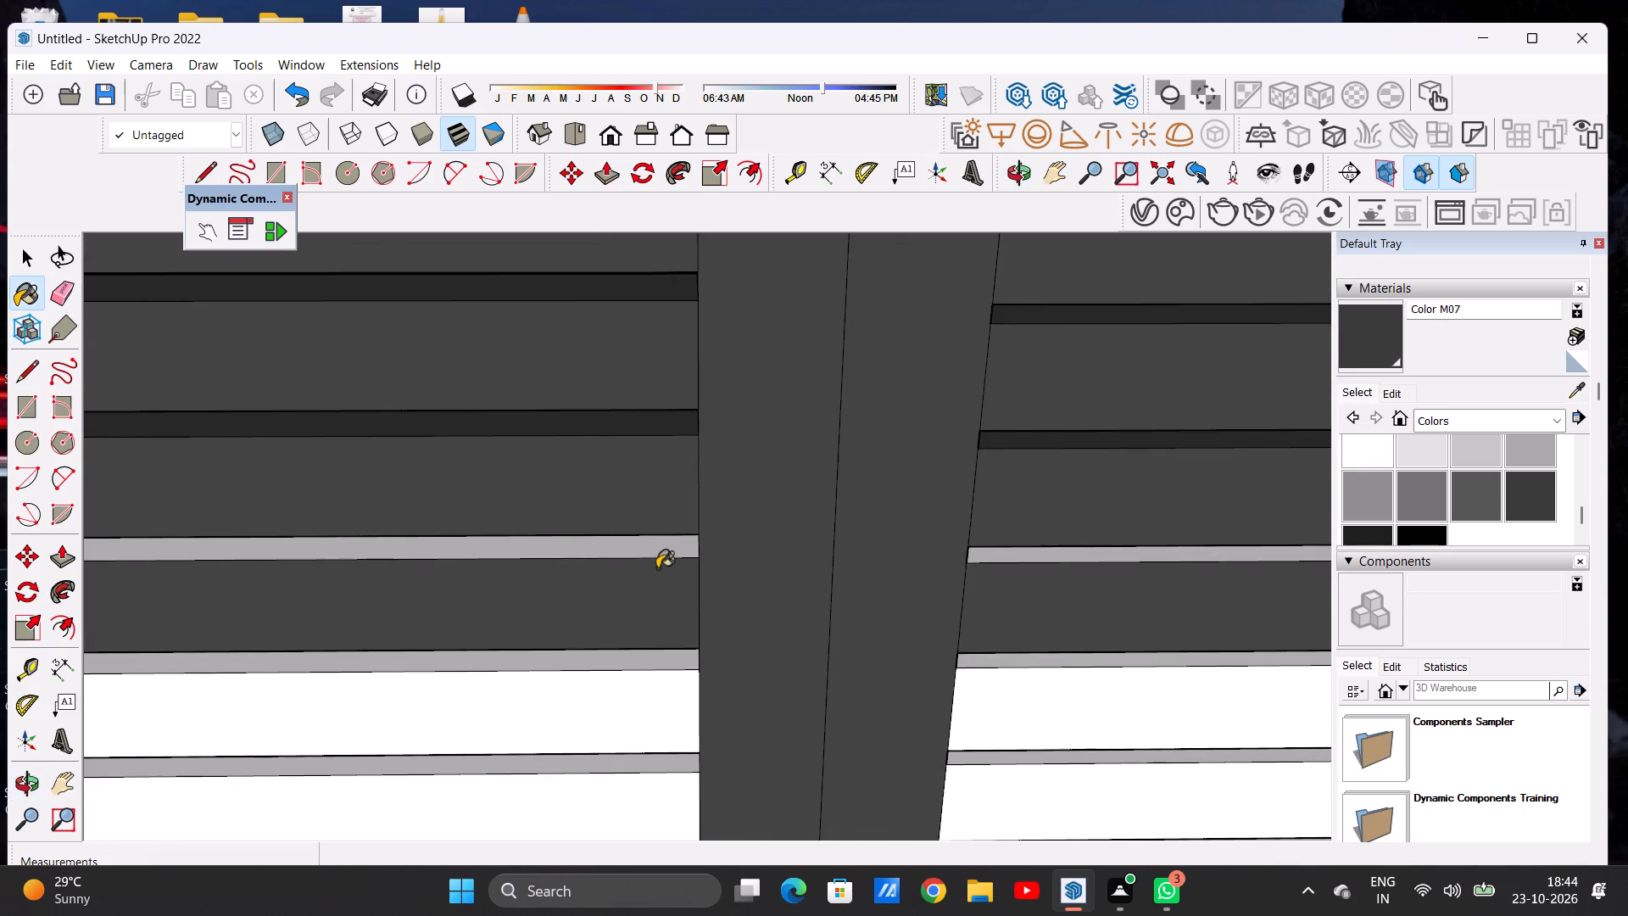
left_click(661, 542)
left_click(1025, 554)
Paint the undersides of the eighth slat from the top in both louvred panels with Color M07.
scroll(711, 522, "down", 1)
scroll(711, 522, "up", 1)
scroll(711, 522, "down", 2)
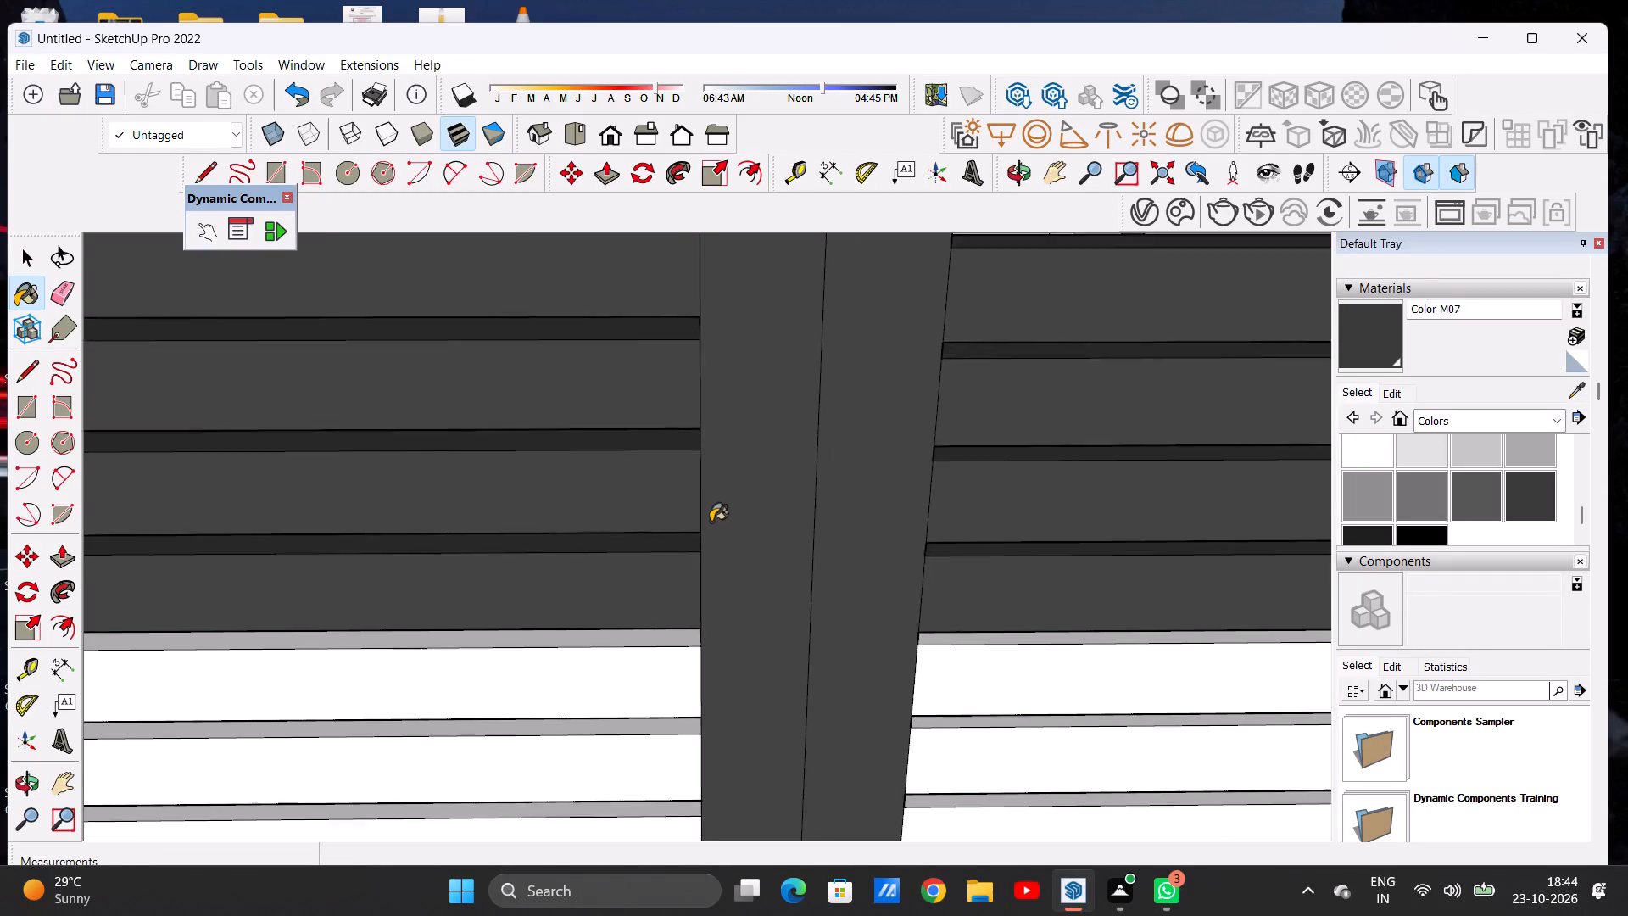
scroll(711, 522, "down", 9)
middle_click_drag(756, 633, 746, 380)
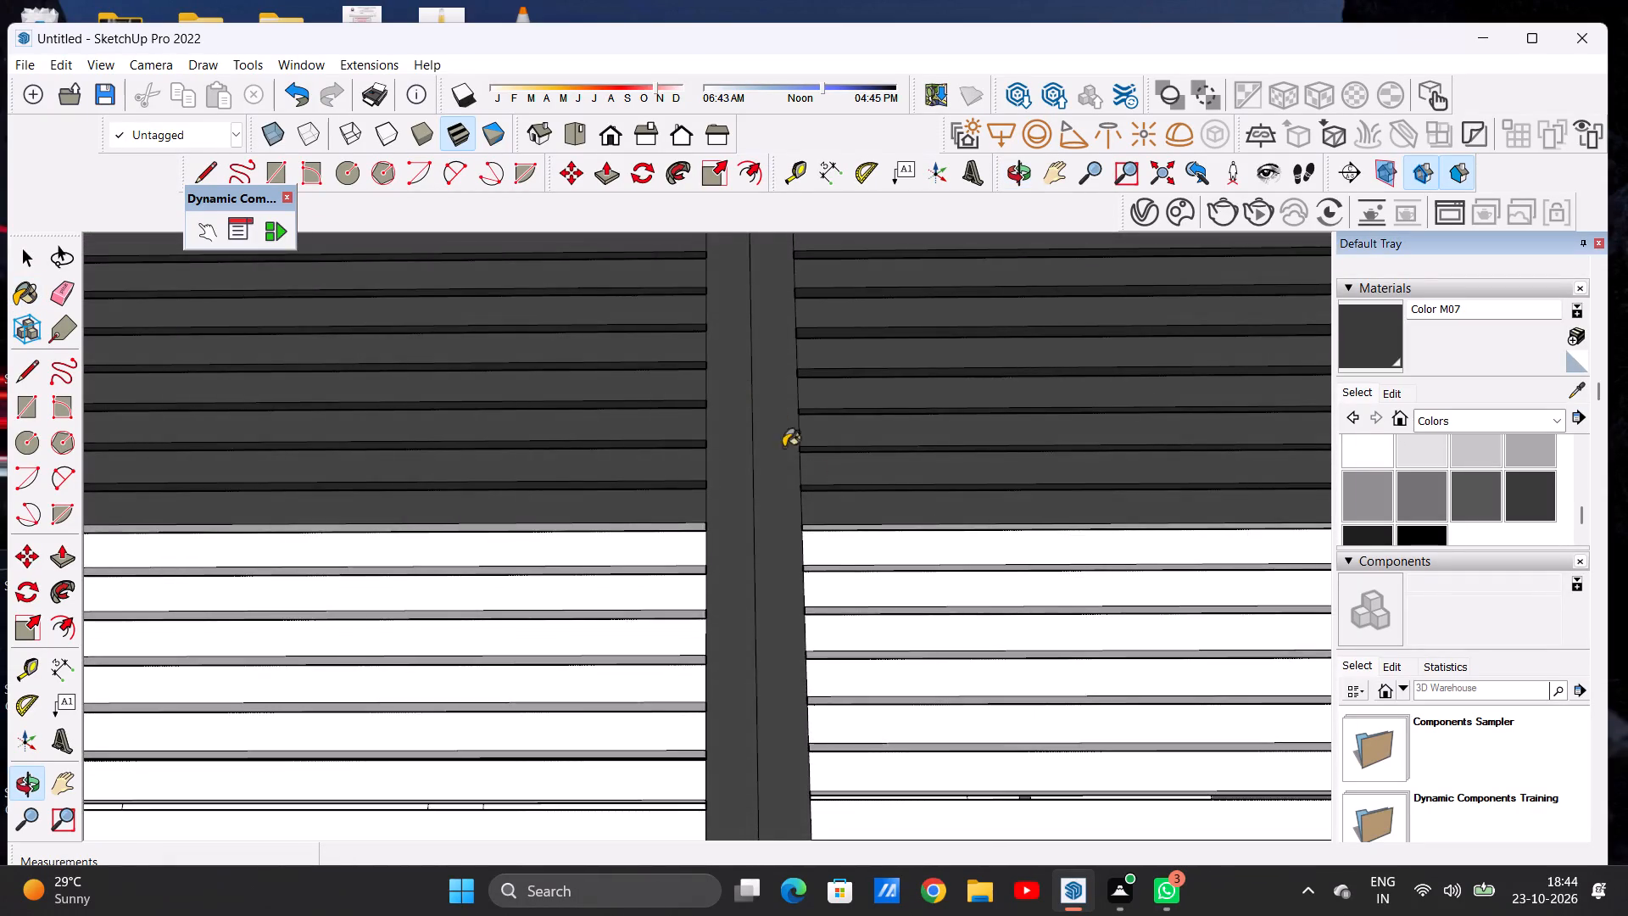
scroll(812, 494, "up", 13)
left_click(915, 546)
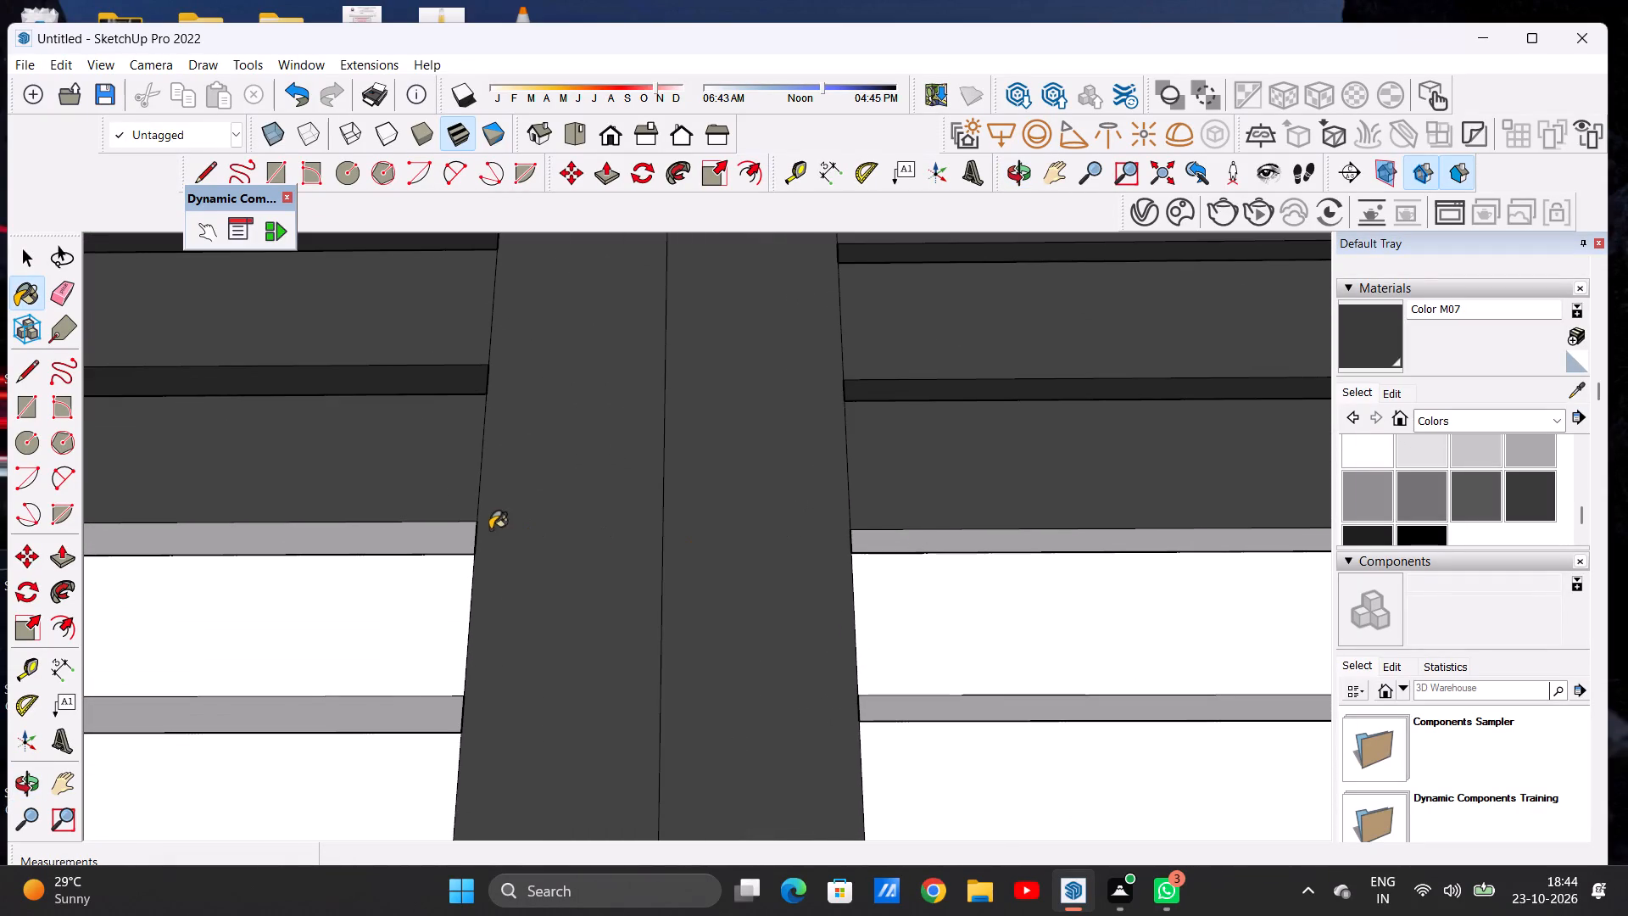
left_click(455, 540)
Paint the front faces of the ninth slat from the top in both louvred panels with Color M07.
scroll(669, 540, "down", 13)
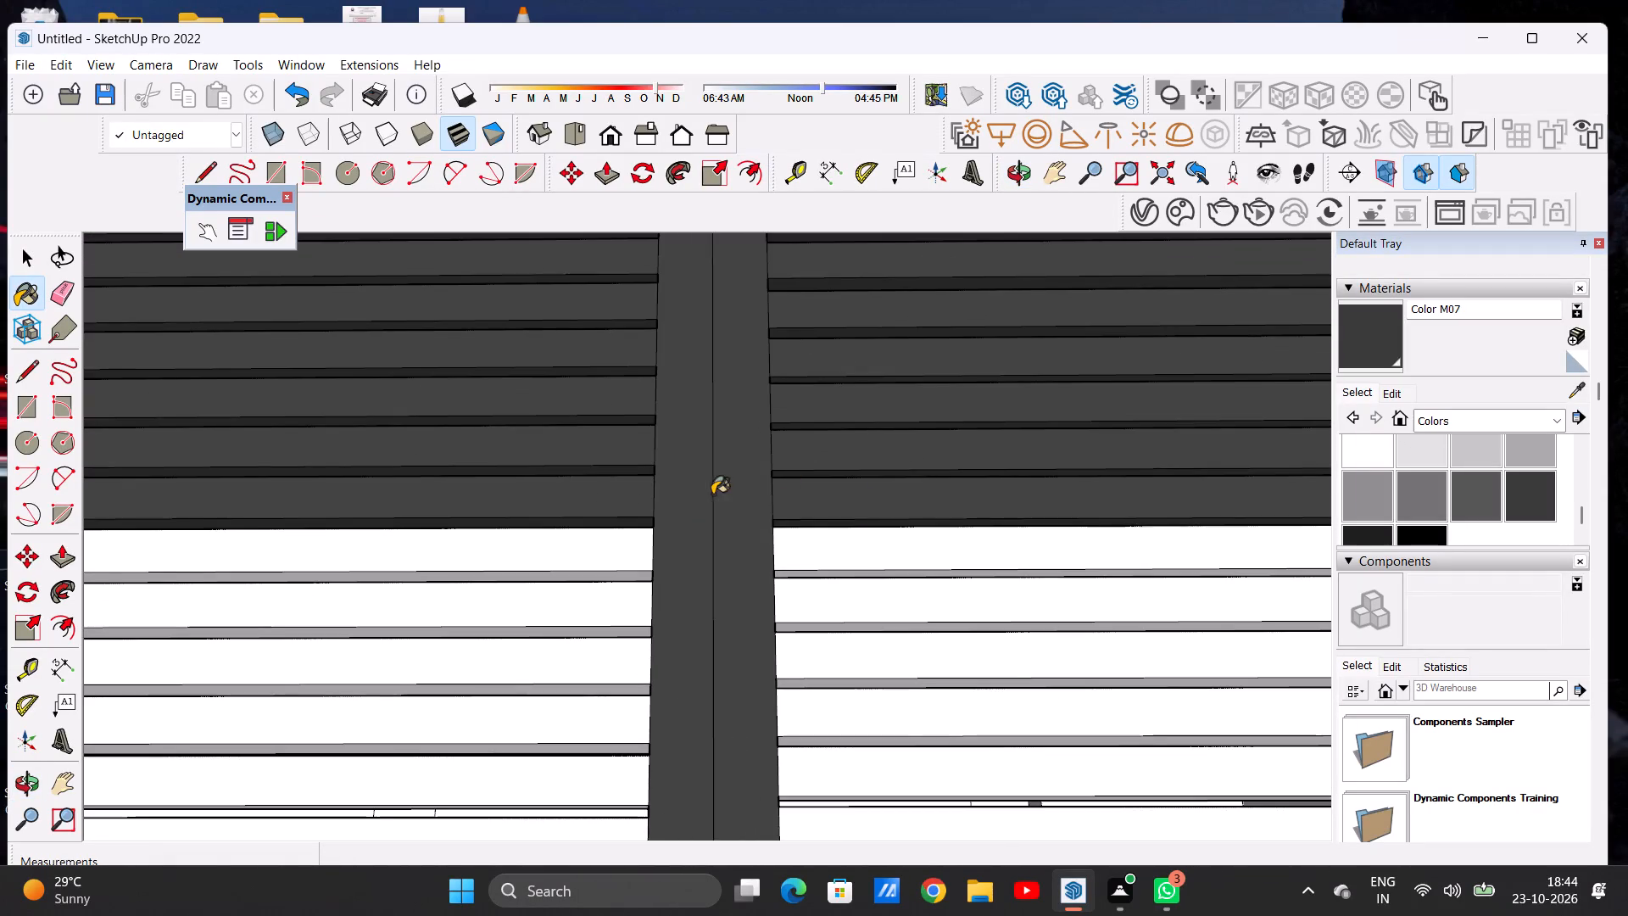
middle_click_drag(712, 499, 725, 652)
scroll(737, 573, "up", 6)
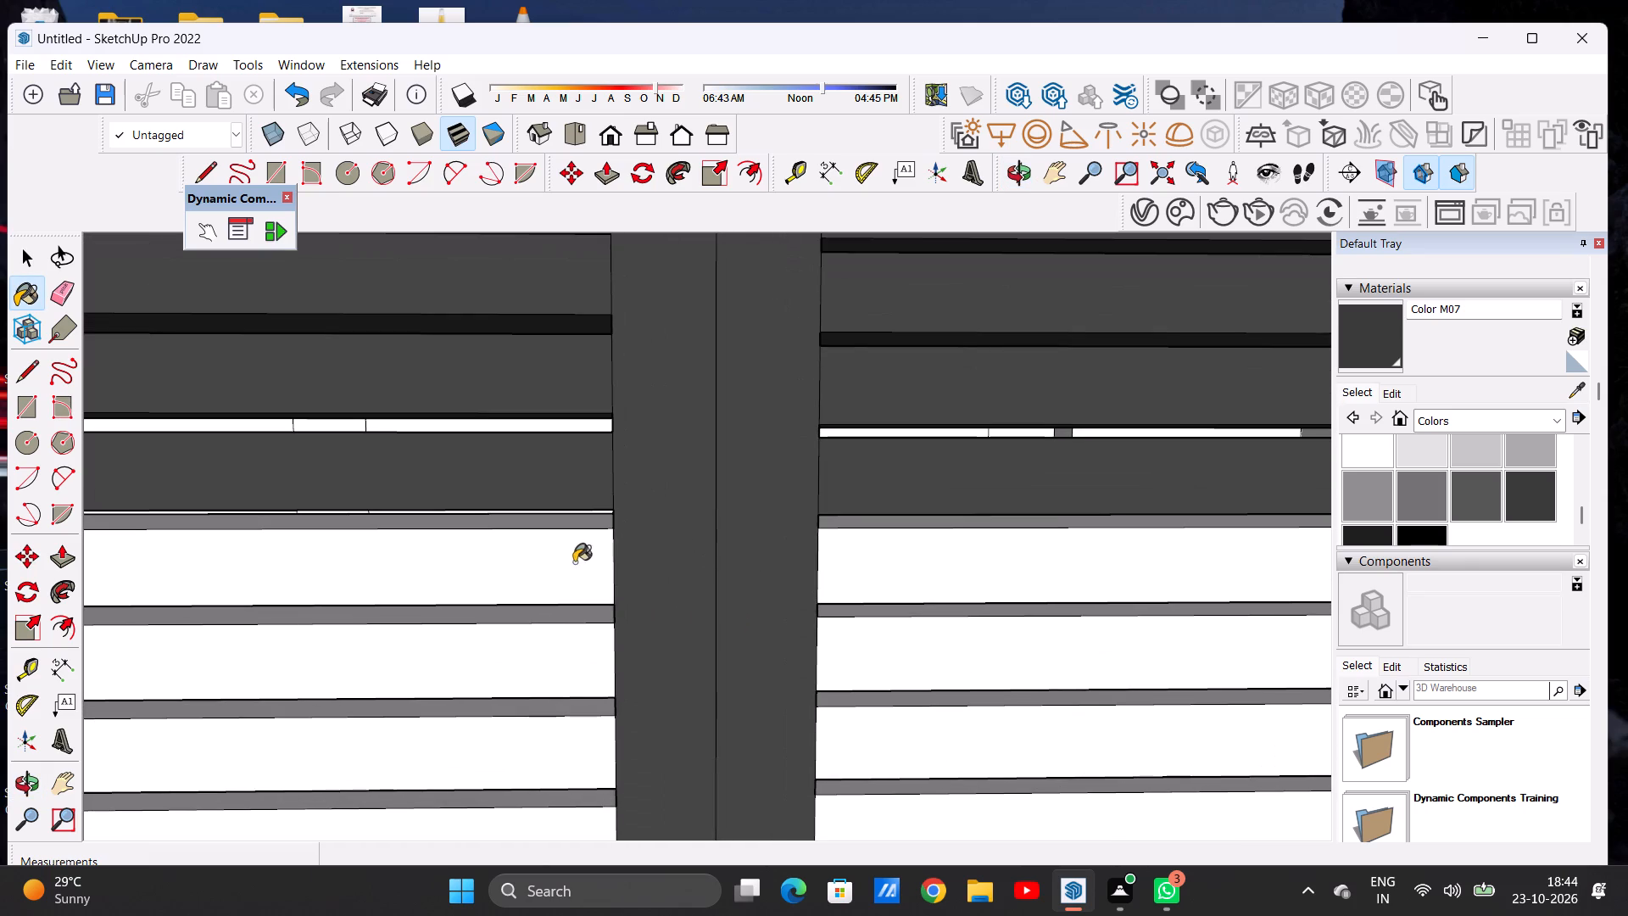
left_click(560, 559)
left_click(856, 558)
Paint the top faces of the ninth slat from the top in both louvred panels with Color M07.
middle_click_drag(806, 529, 814, 598)
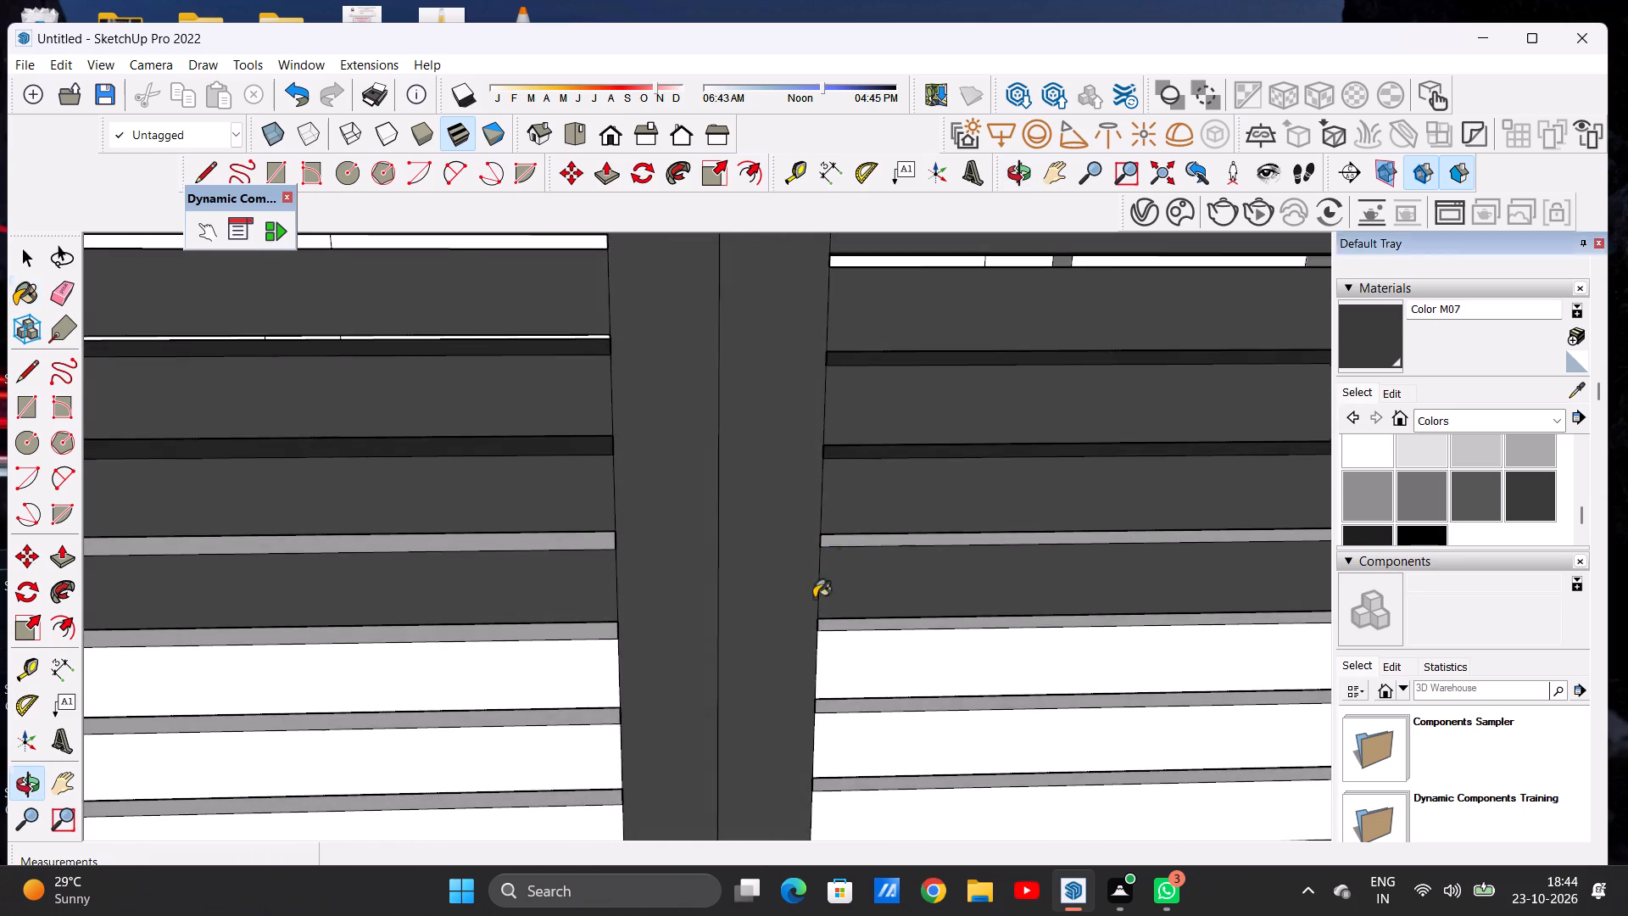
scroll(855, 526, "up", 6)
left_click(846, 551)
scroll(935, 487, "down", 6)
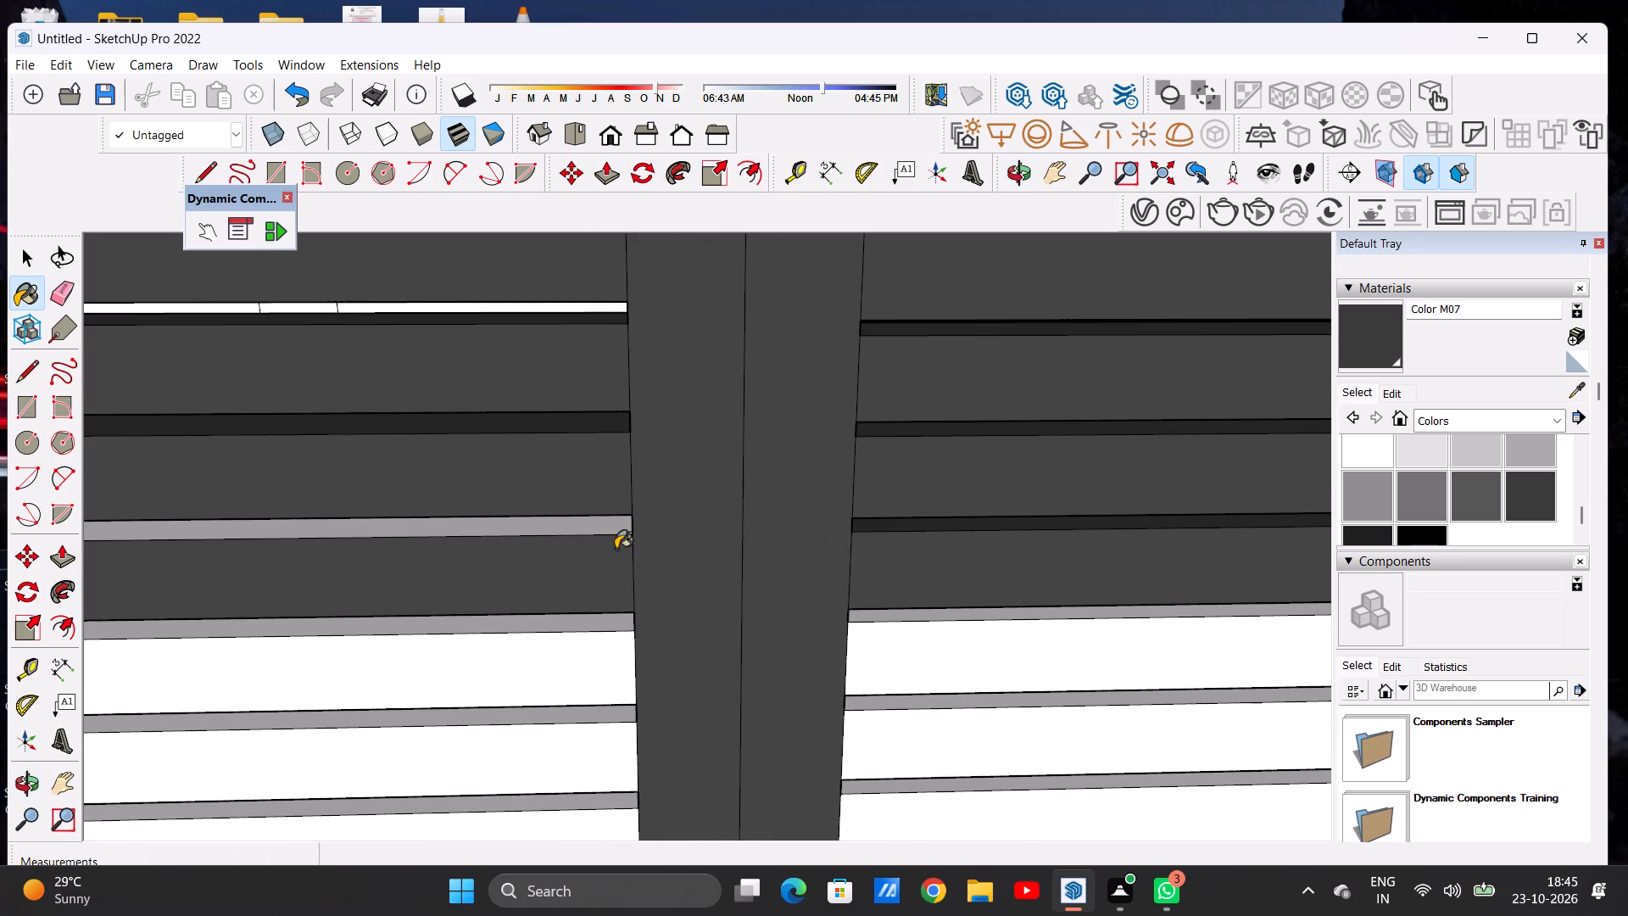
scroll(616, 549, "up", 12)
left_click(607, 512)
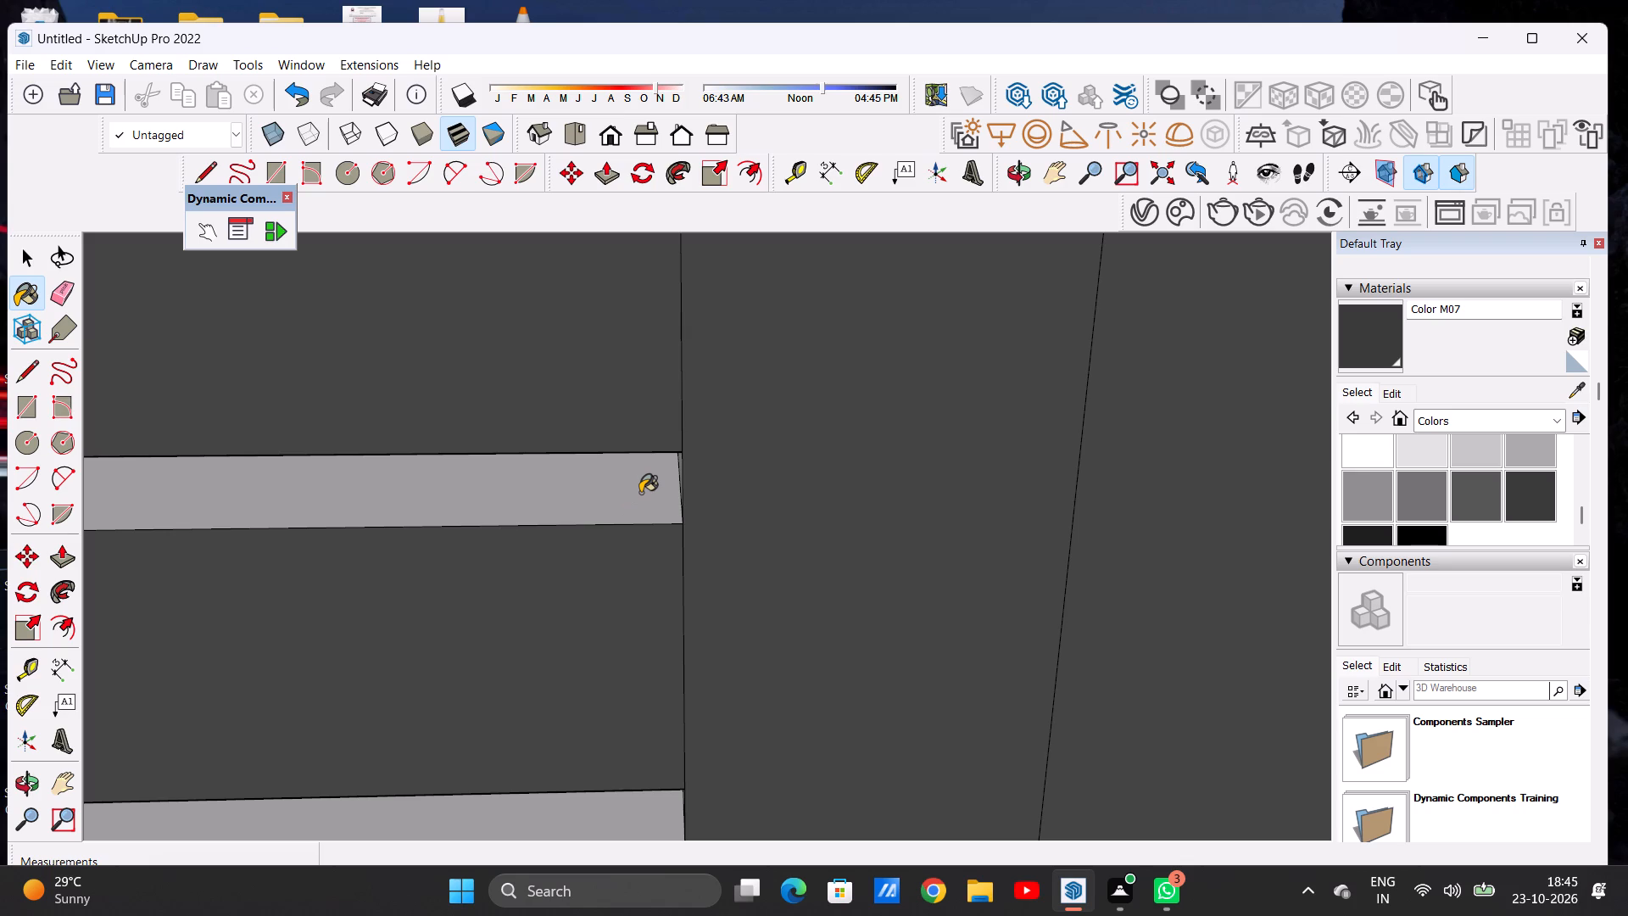
scroll(640, 478, "down", 7)
scroll(706, 416, "up", 1)
scroll(706, 422, "down", 6)
scroll(630, 379, "down", 7)
scroll(624, 549, "down", 1)
scroll(624, 549, "up", 2)
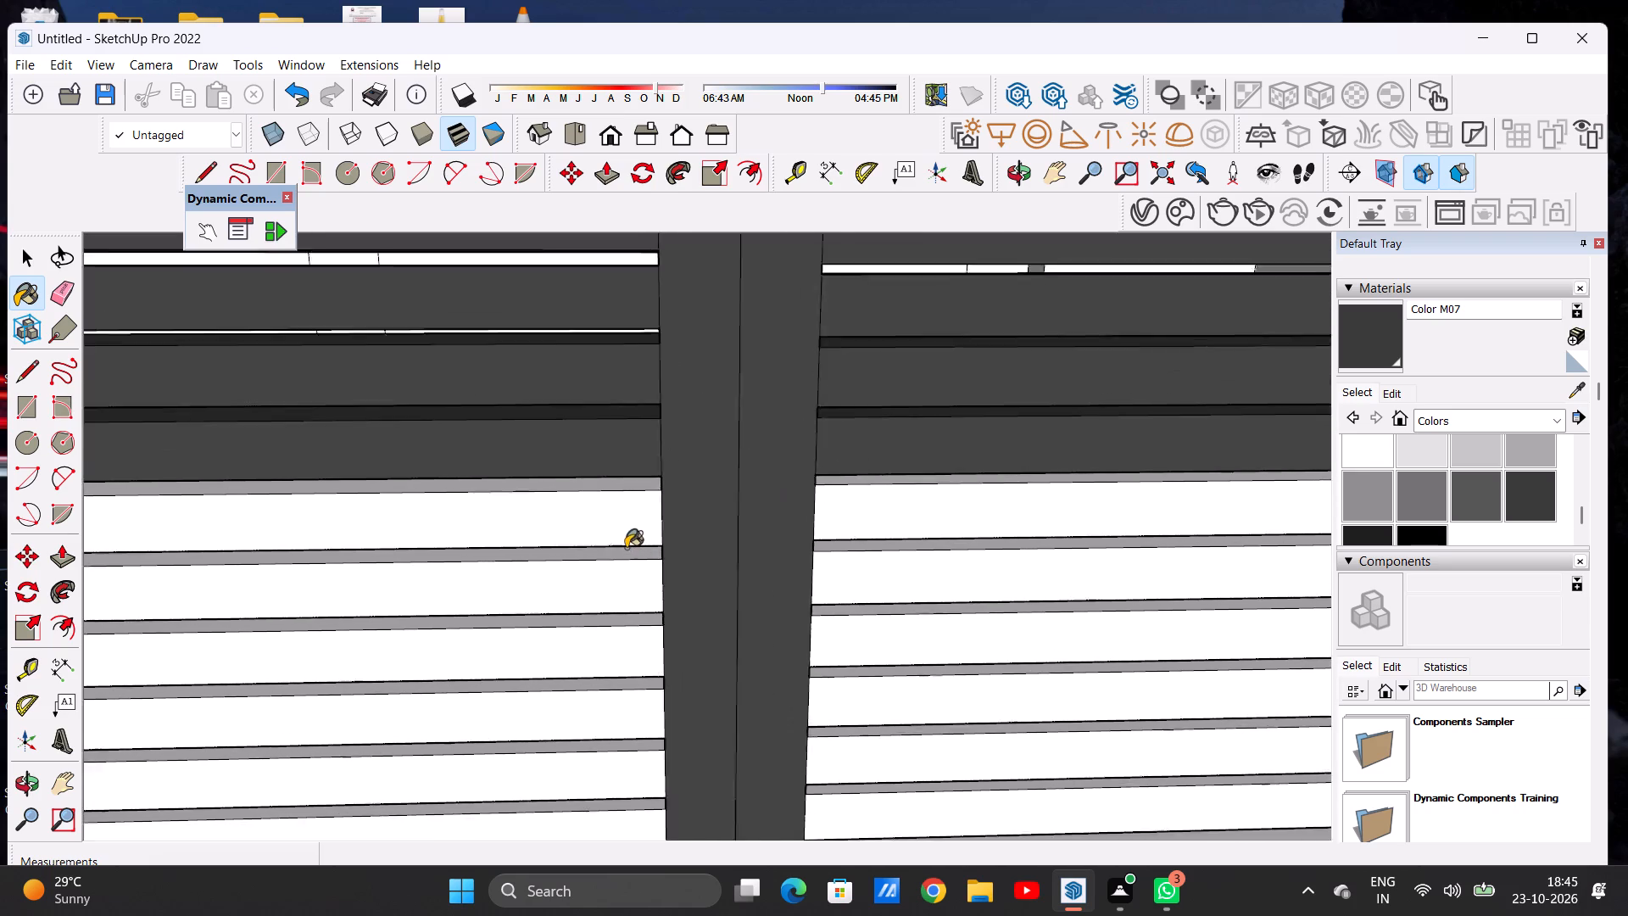
Paint the top and front faces of the tenth slat from the top in both louvred panels with Color M07.
scroll(626, 548, "up", 5)
scroll(640, 484, "down", 1)
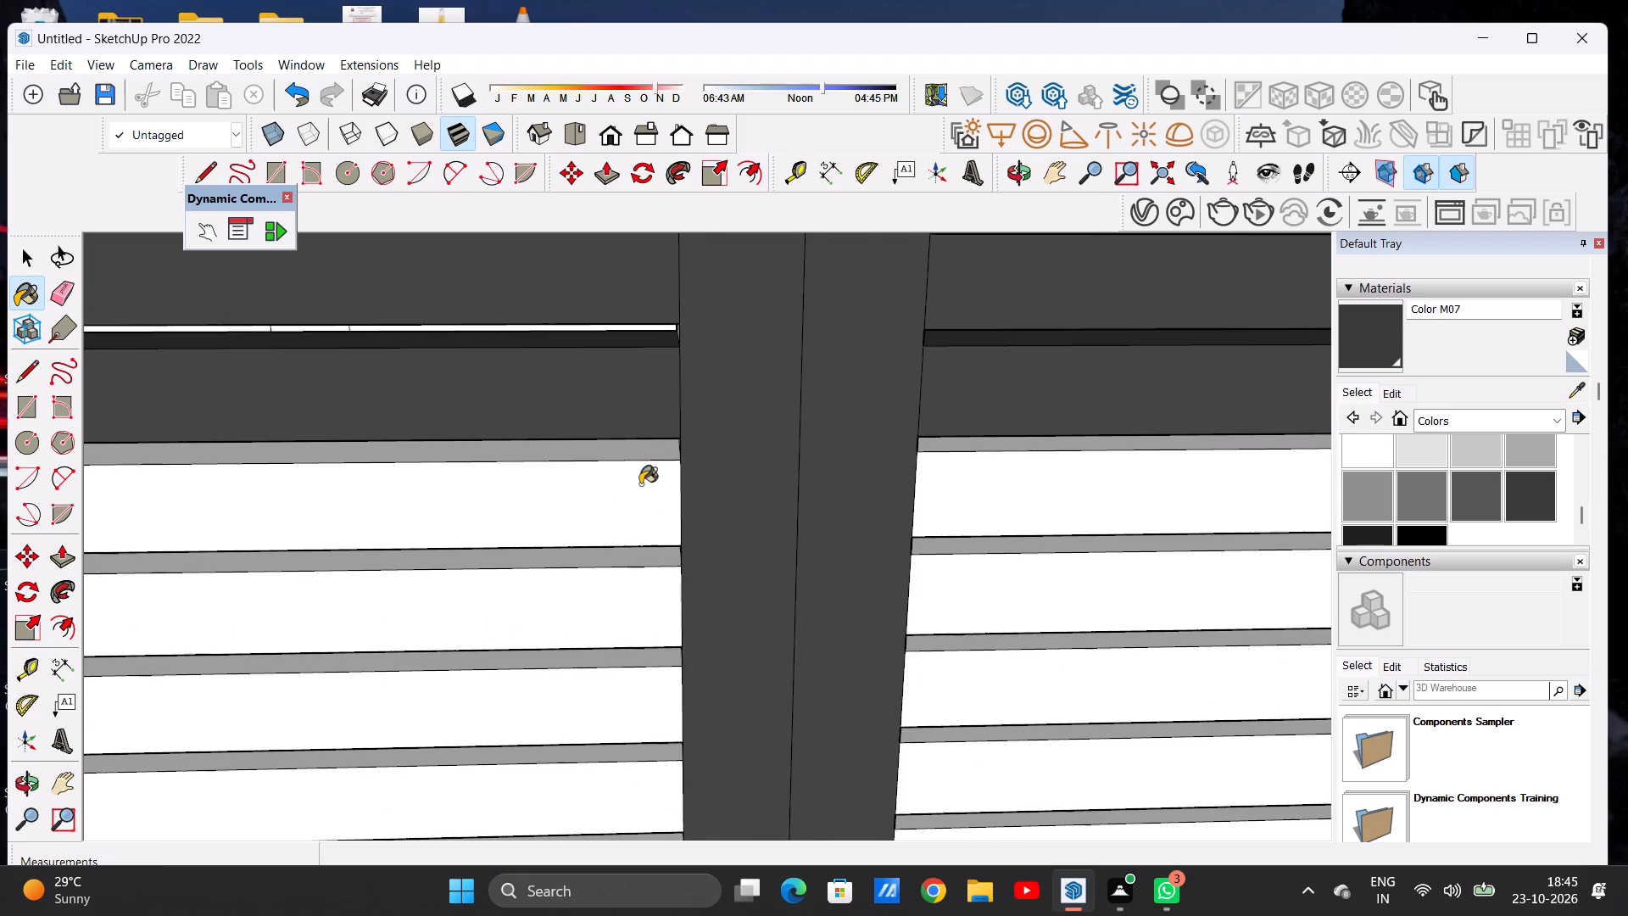
scroll(640, 484, "up", 5)
left_click(645, 432)
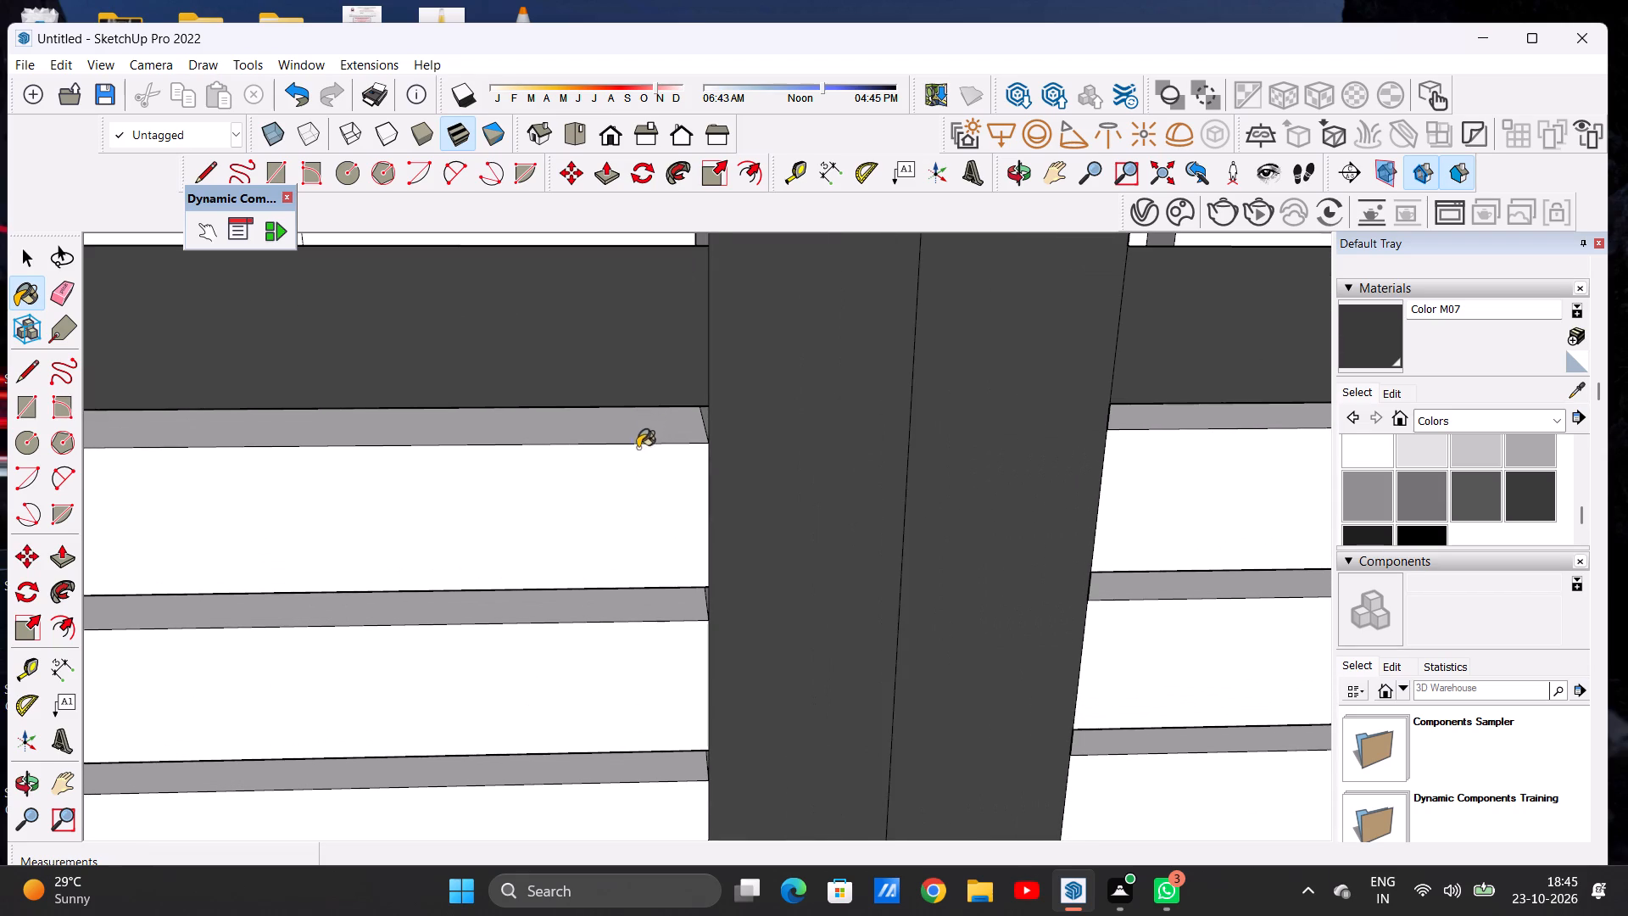
left_click(638, 474)
scroll(517, 471, "down", 7)
scroll(869, 466, "up", 8)
left_click(878, 466)
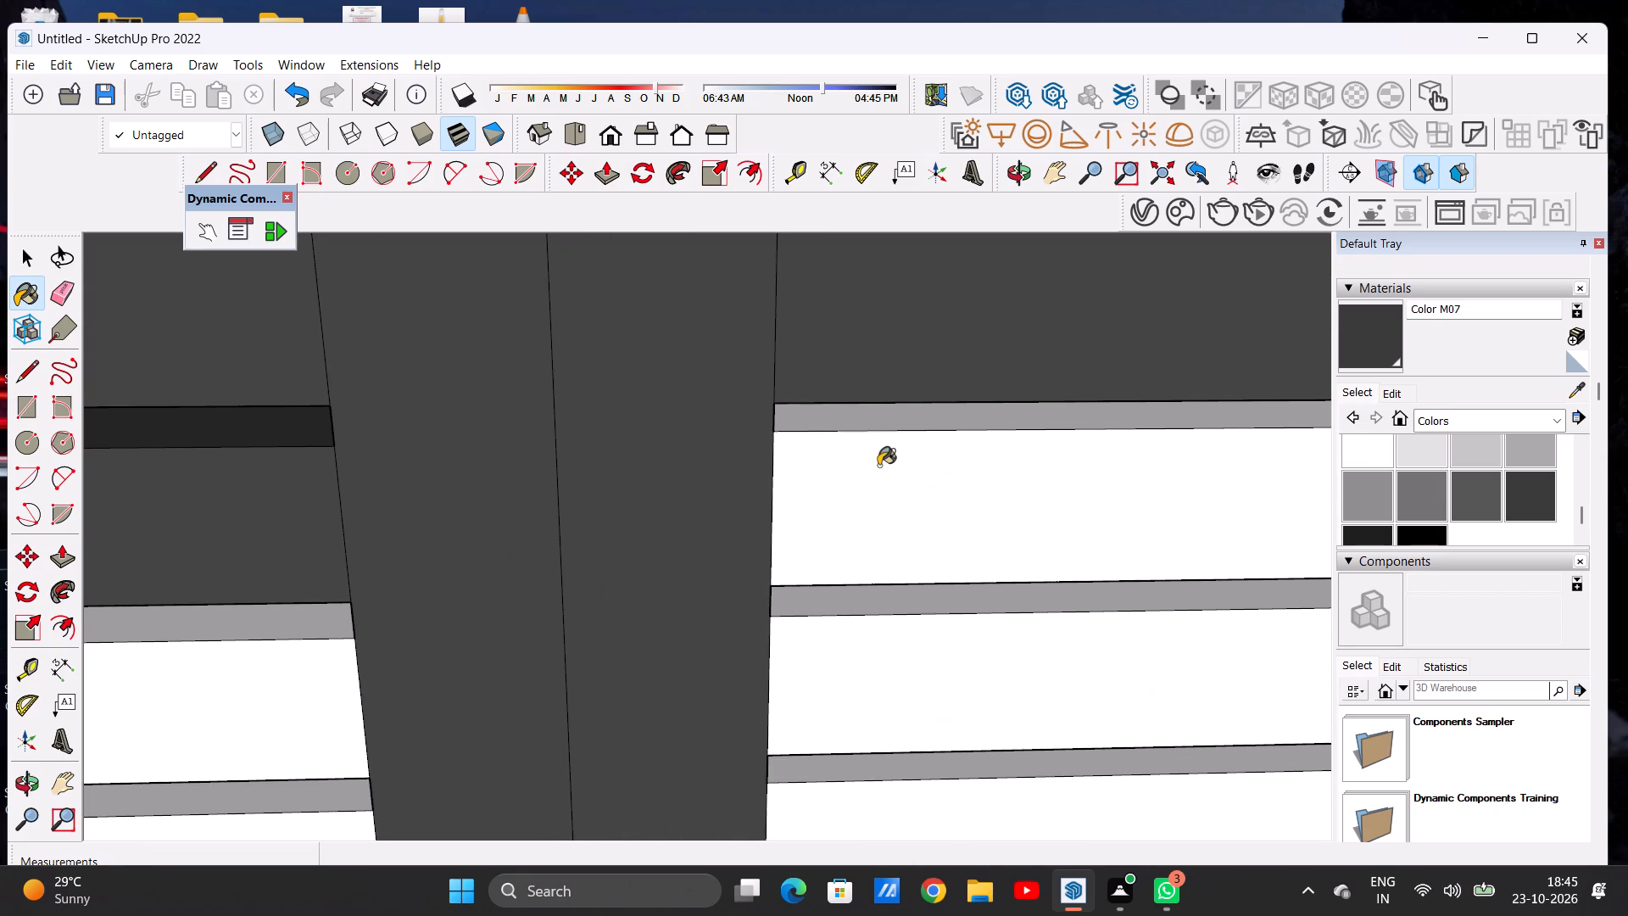
left_click(875, 427)
Paint the undersides of the ninth and tenth slats from the top in both louvred panels with Color M07.
scroll(854, 431, "down", 12)
middle_click_drag(725, 485, 722, 475)
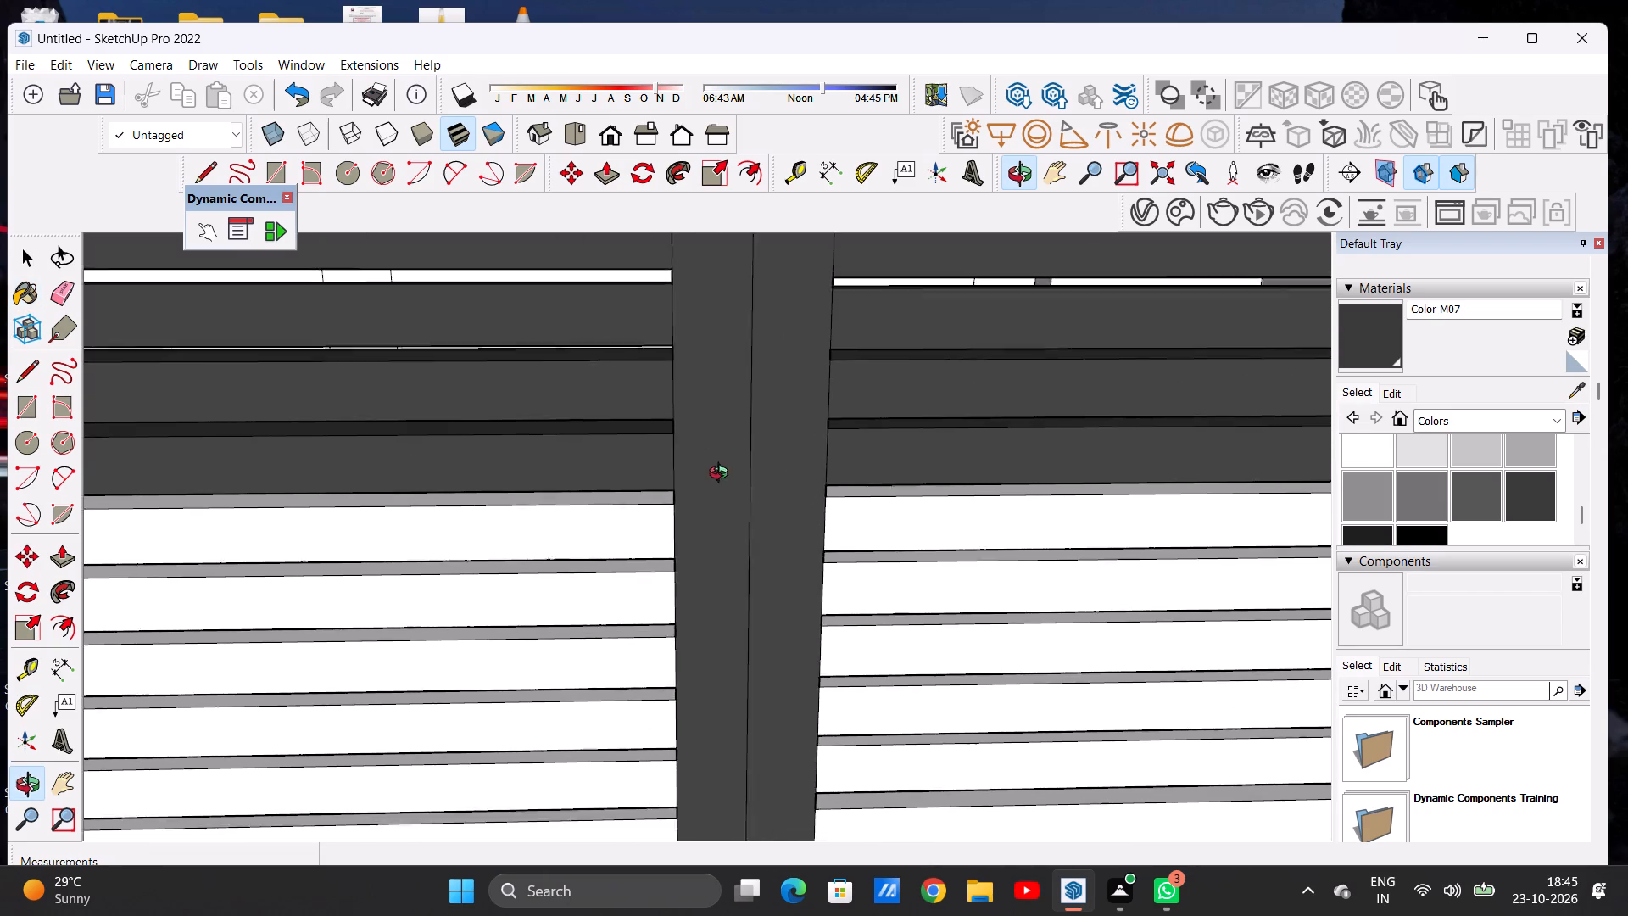
middle_click_drag(722, 475, 707, 301)
scroll(794, 376, "up", 4)
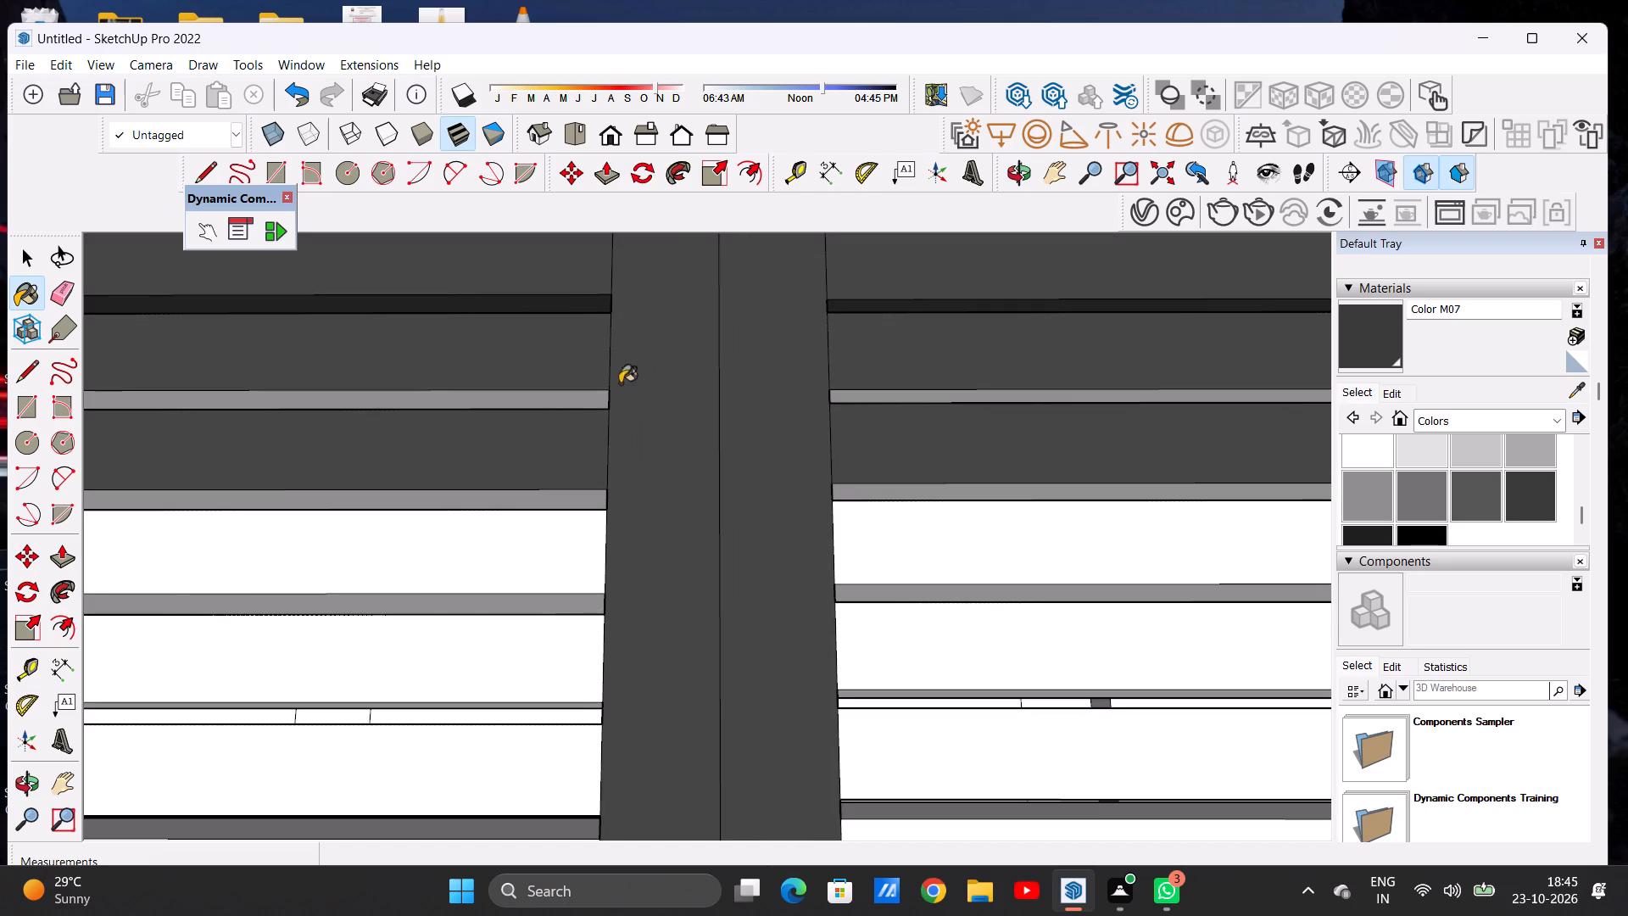
left_click(595, 397)
left_click(850, 397)
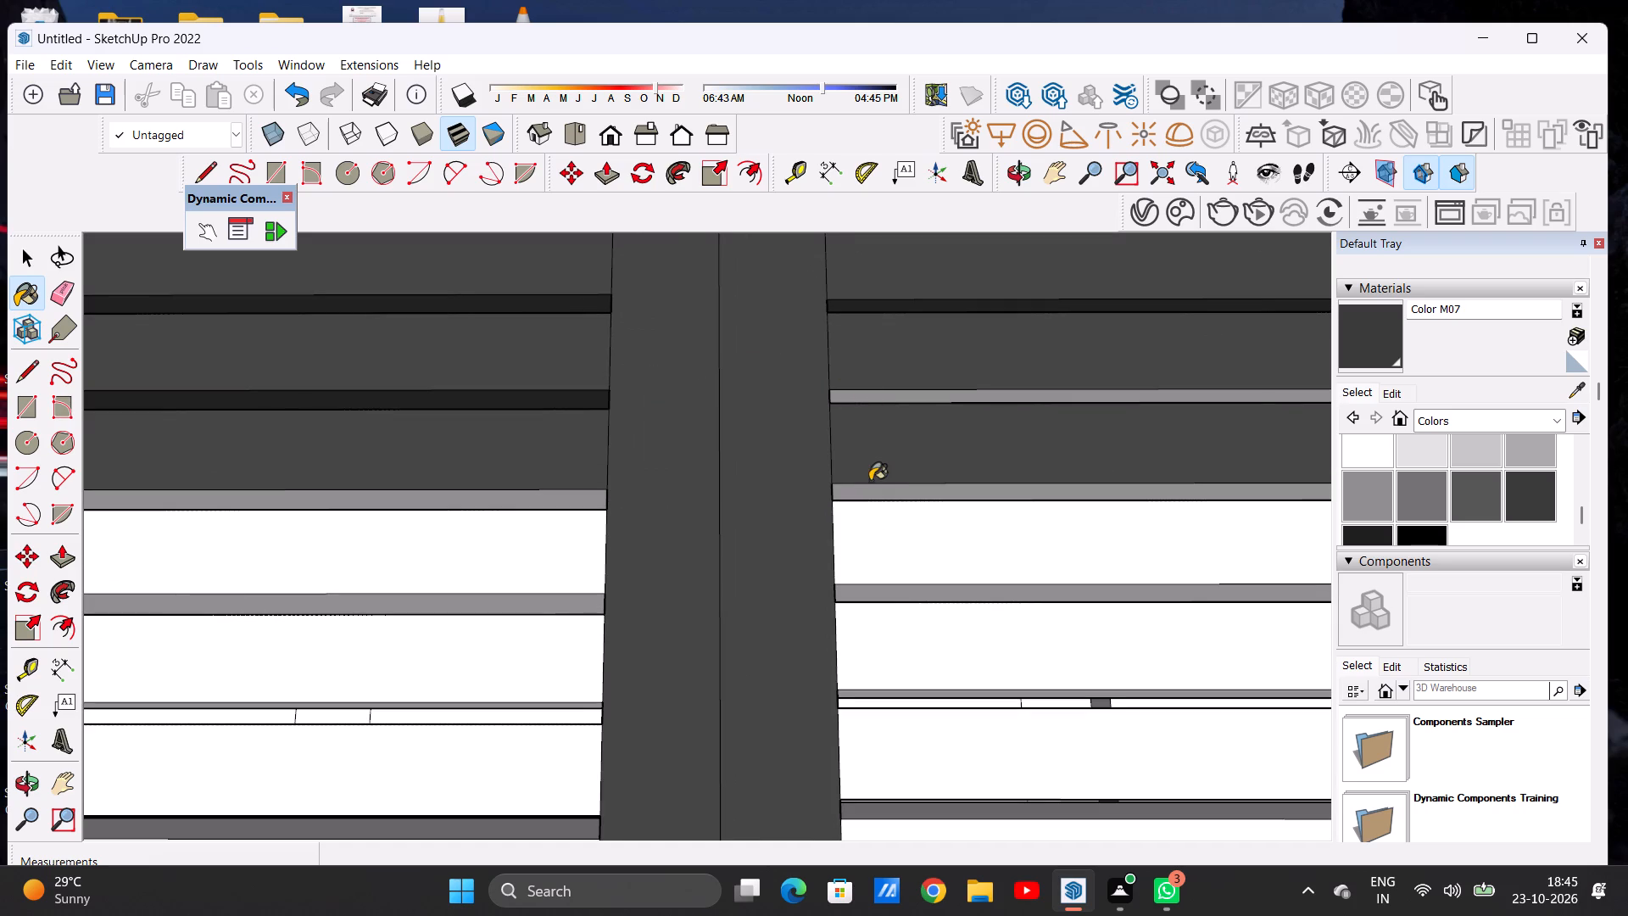
left_click(873, 490)
left_click(588, 495)
Paint the front and top faces of the eleventh slat from the top in both louvred panels with Color M07.
scroll(776, 362, "down", 6)
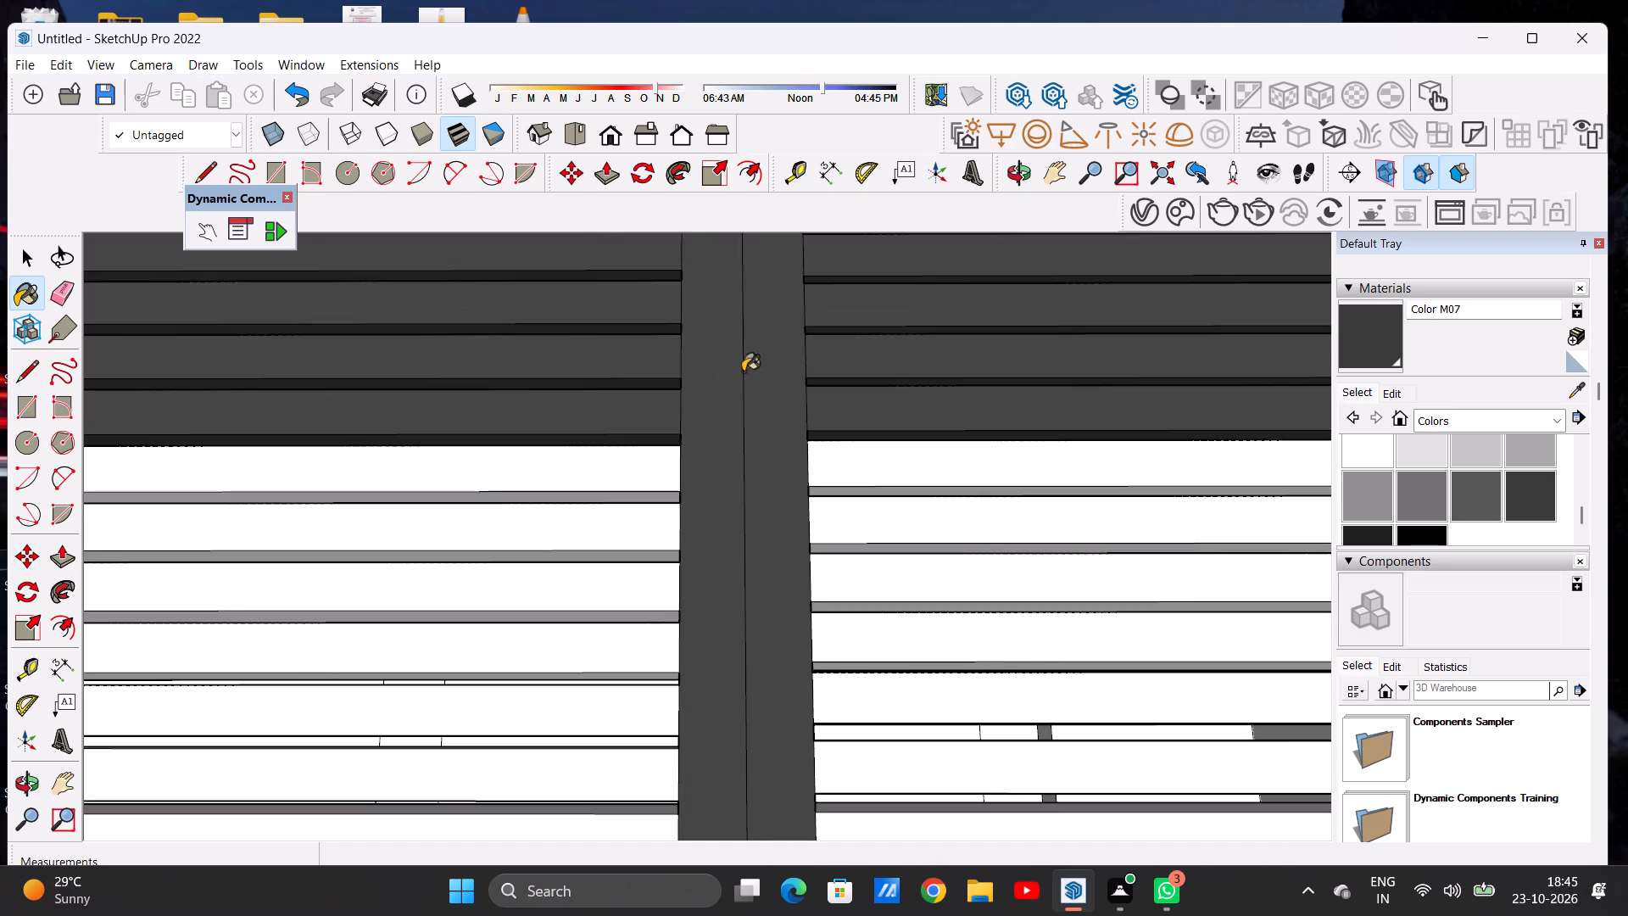
middle_click_drag(719, 387, 711, 577)
scroll(622, 506, "up", 5)
left_click(678, 497)
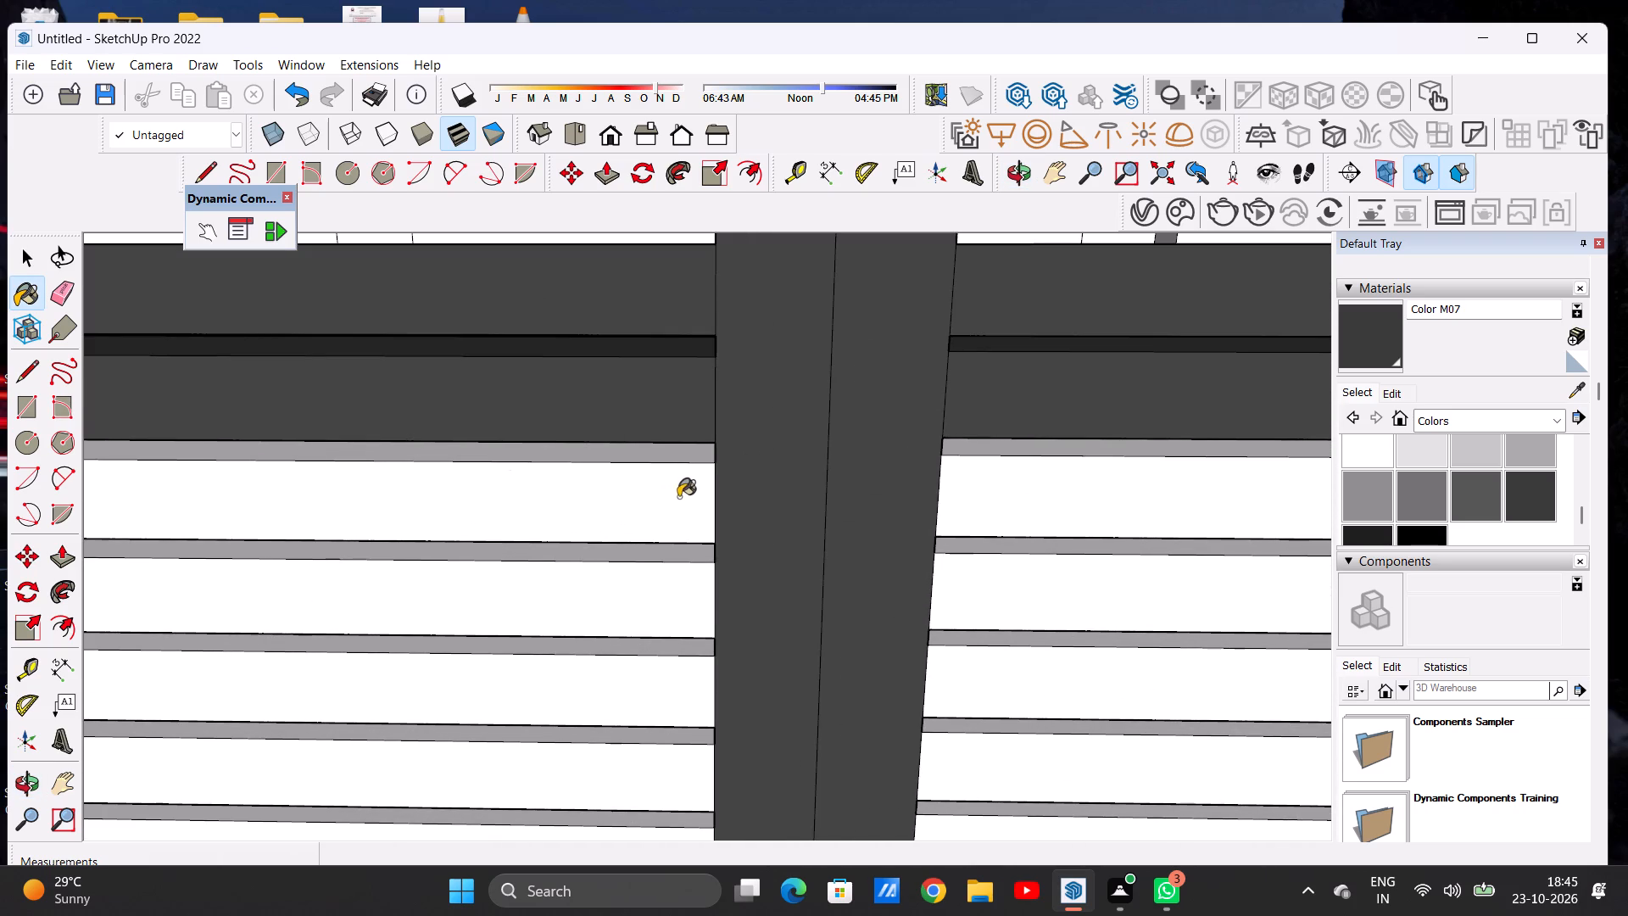
left_click(684, 452)
left_click(997, 483)
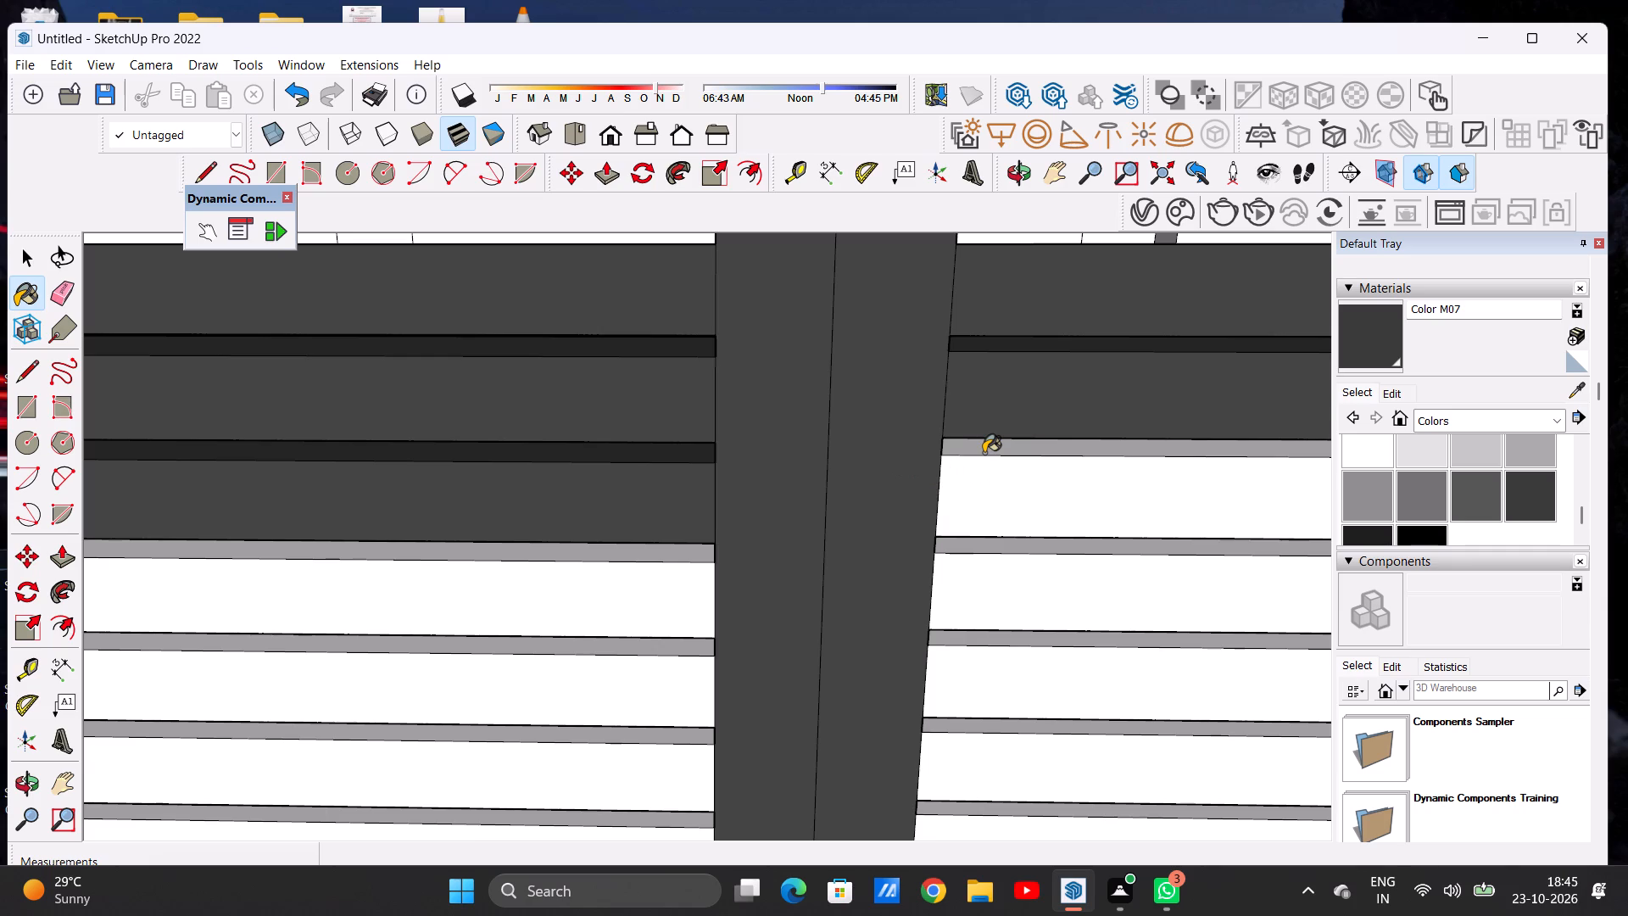
left_click(984, 453)
Paint the undersides of the eleventh slat from the top in both louvred panels with Color M07.
scroll(726, 461, "down", 6)
middle_click_drag(780, 477, 811, 332)
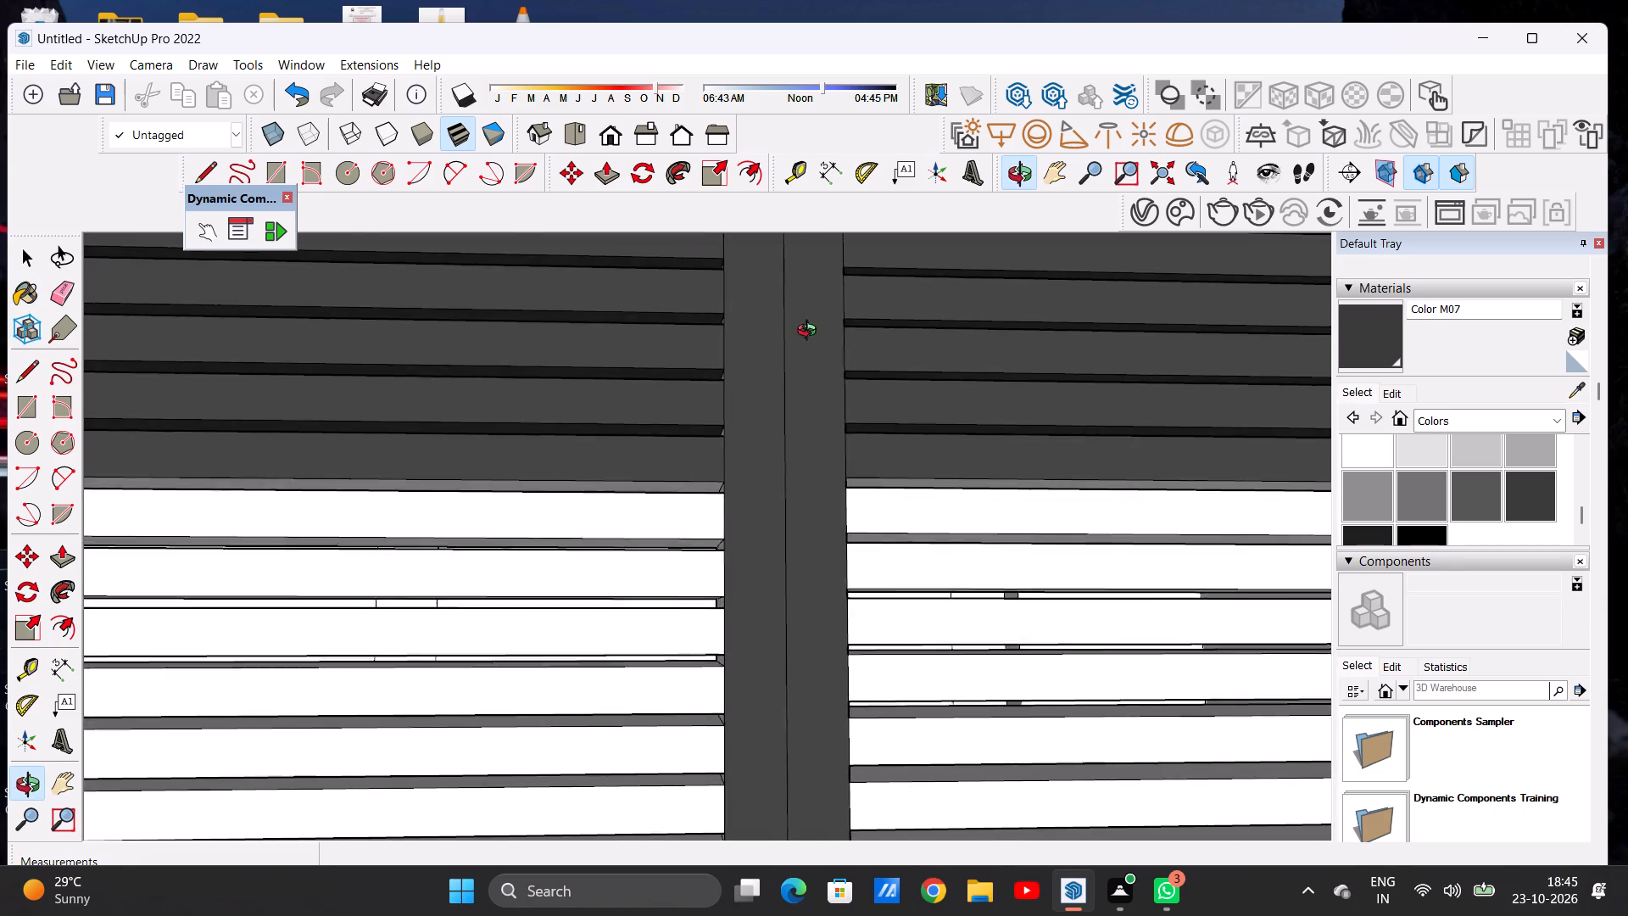
middle_click_drag(811, 332, 781, 277)
scroll(808, 469, "up", 3)
scroll(810, 471, "down", 2)
scroll(810, 471, "up", 4)
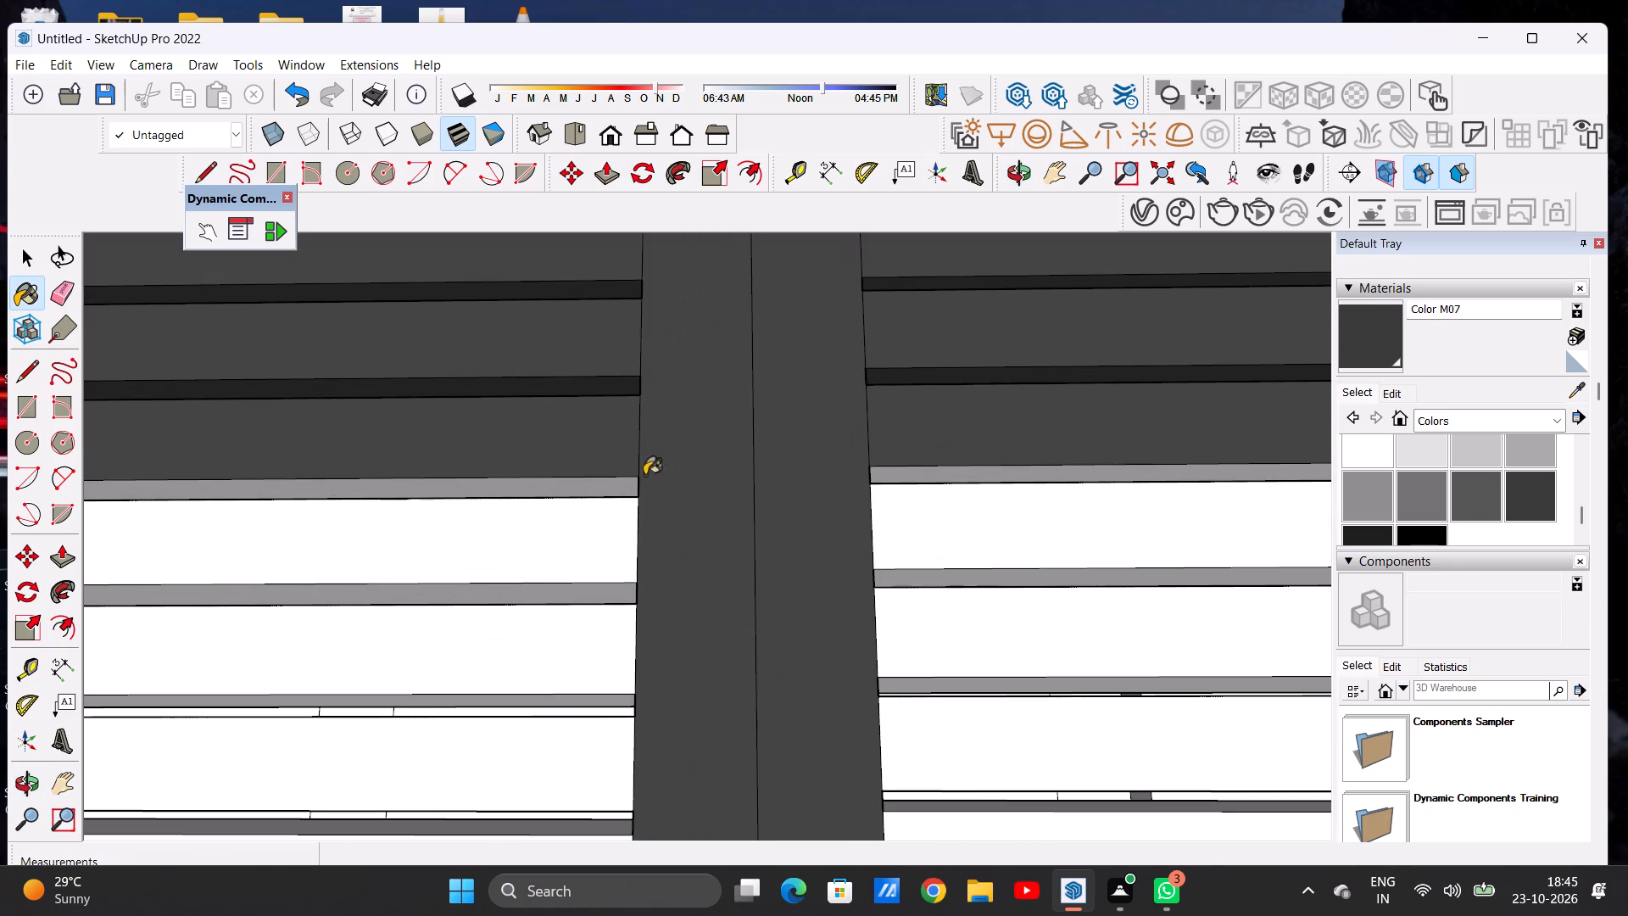
left_click(627, 482)
left_click(915, 476)
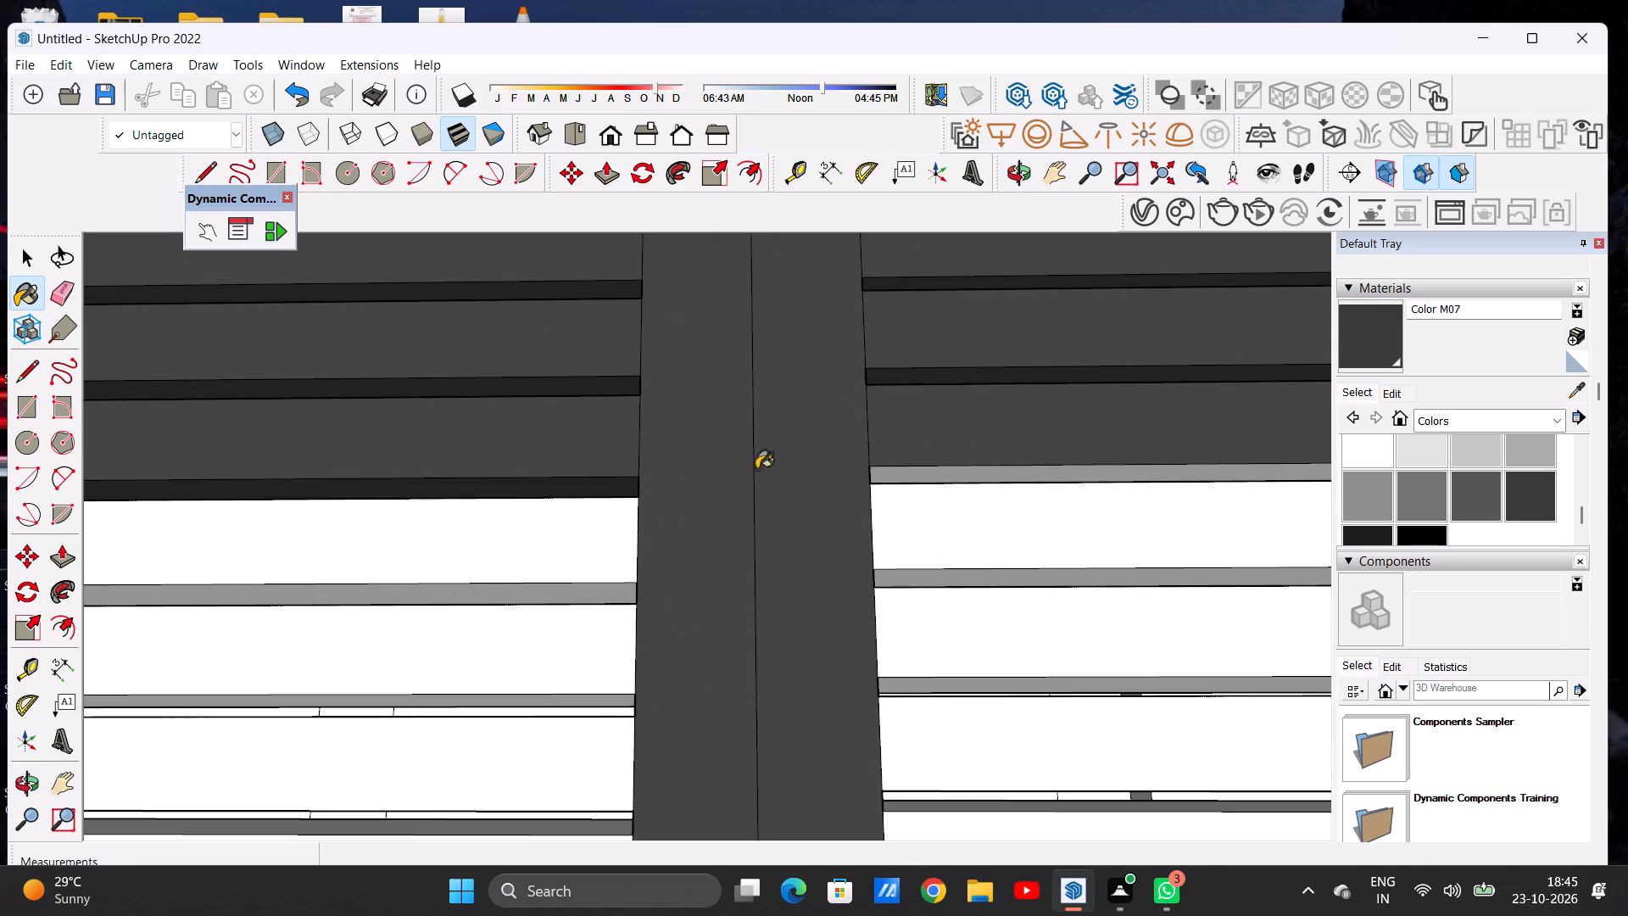
Paint the front faces of the twelfth slat from the top in both louvred panels with Color M07.
scroll(694, 446, "down", 6)
middle_click_drag(700, 442, 709, 641)
scroll(783, 443, "down", 7)
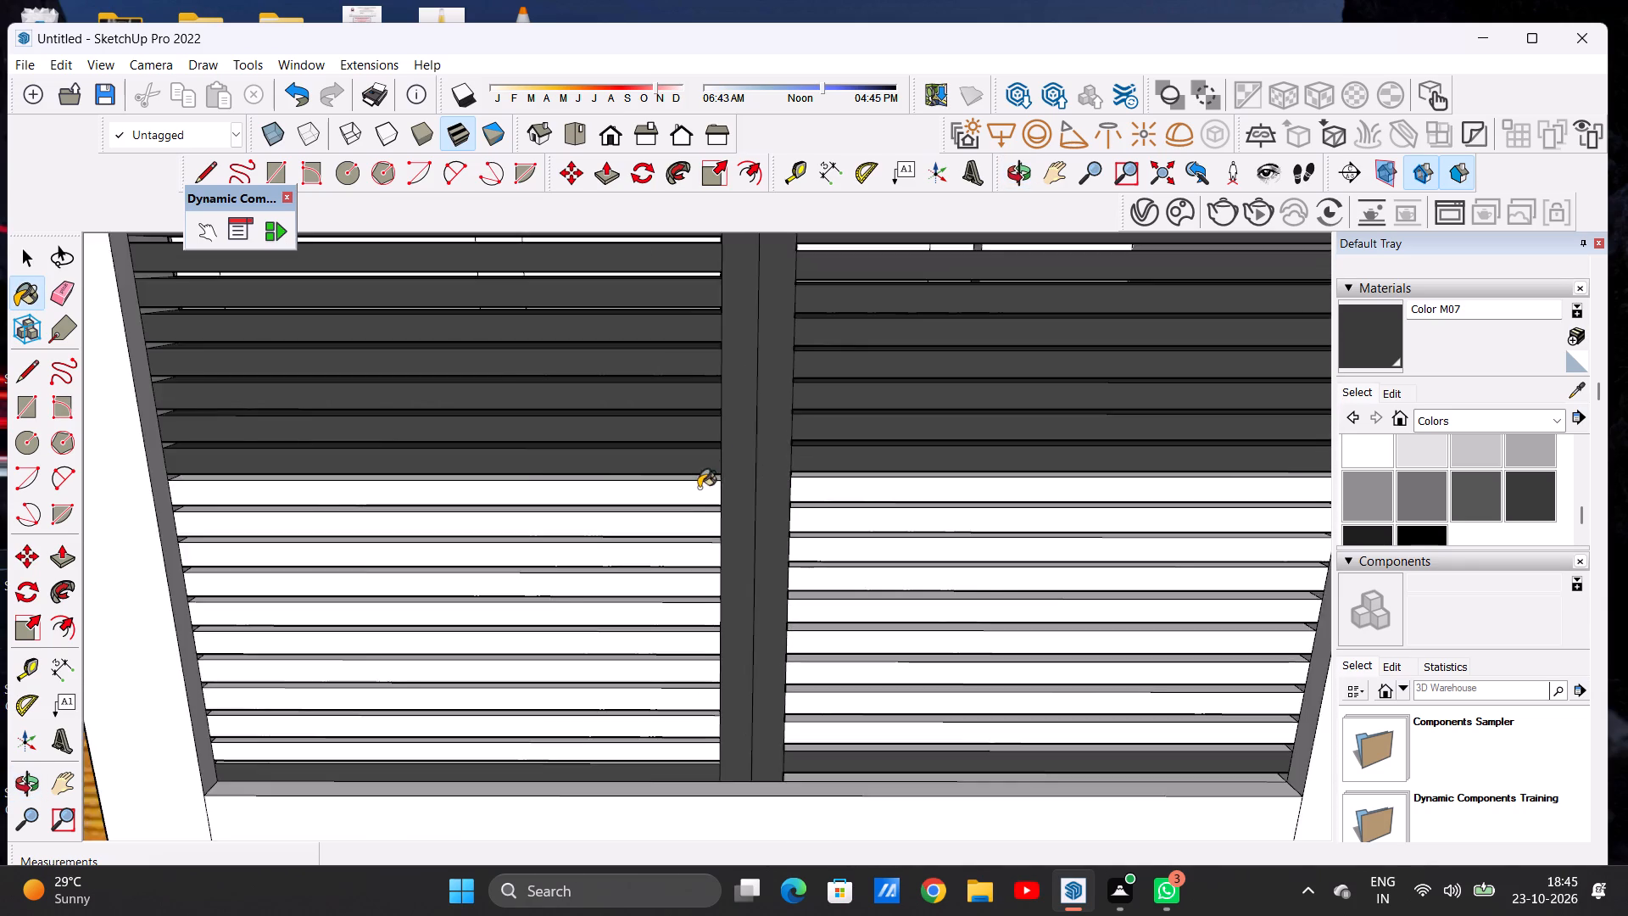
scroll(697, 489, "up", 7)
left_click(700, 494)
left_click(960, 483)
Paint the top faces of the twelfth slat from the top in both louvred panels with Color M07.
scroll(621, 479, "down", 7)
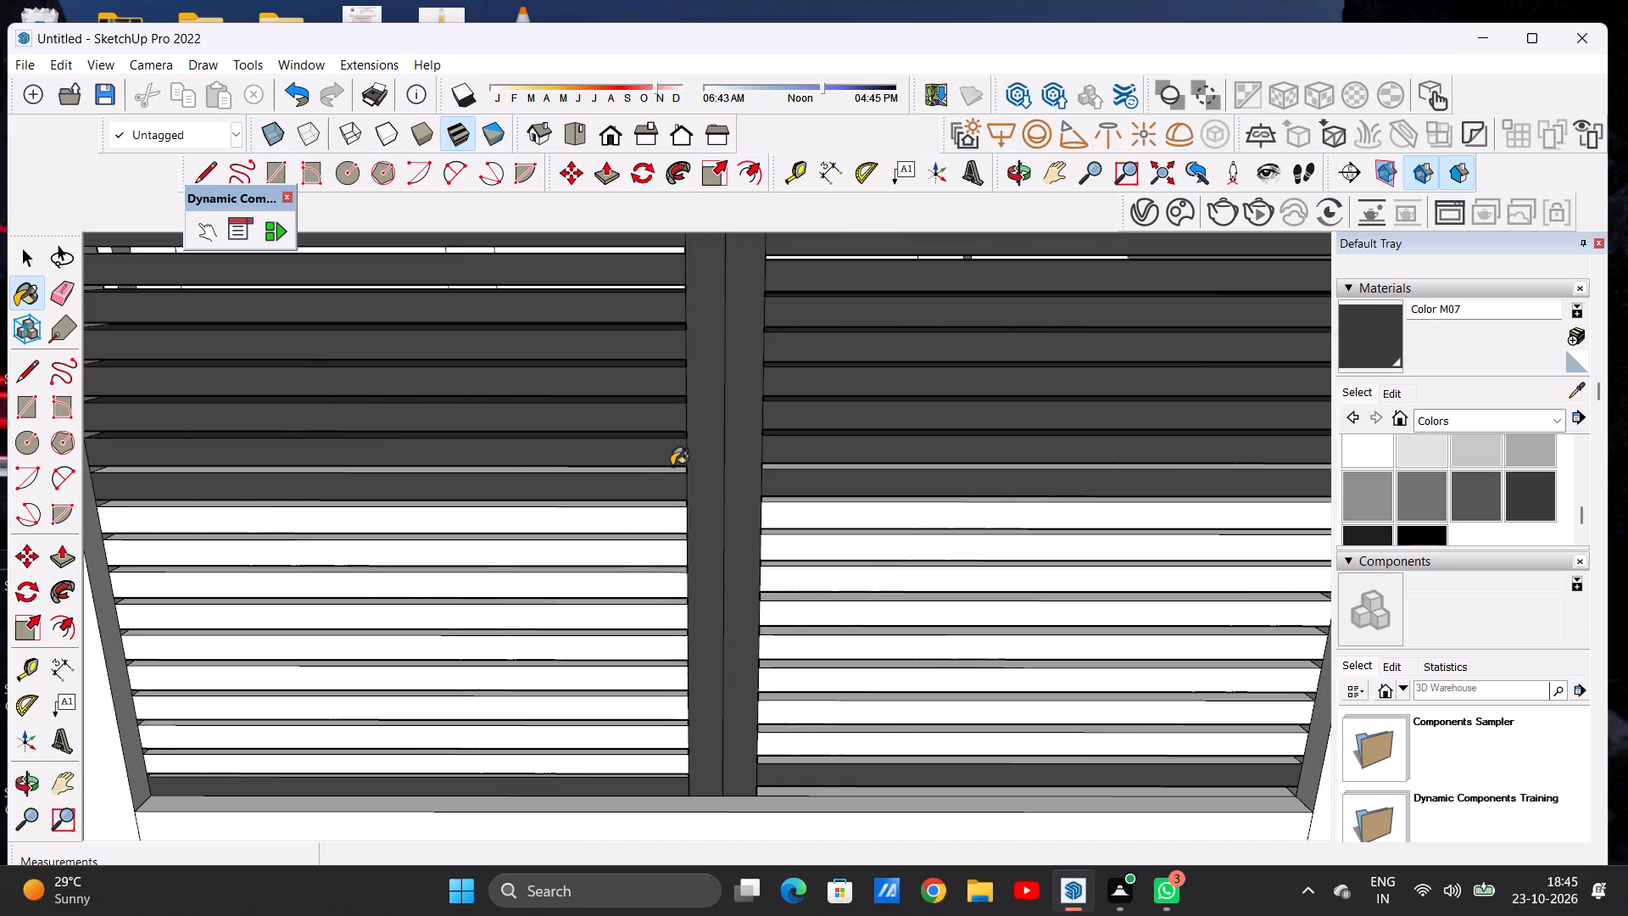
middle_click_drag(681, 463, 682, 534)
scroll(696, 502, "up", 13)
left_click(629, 463)
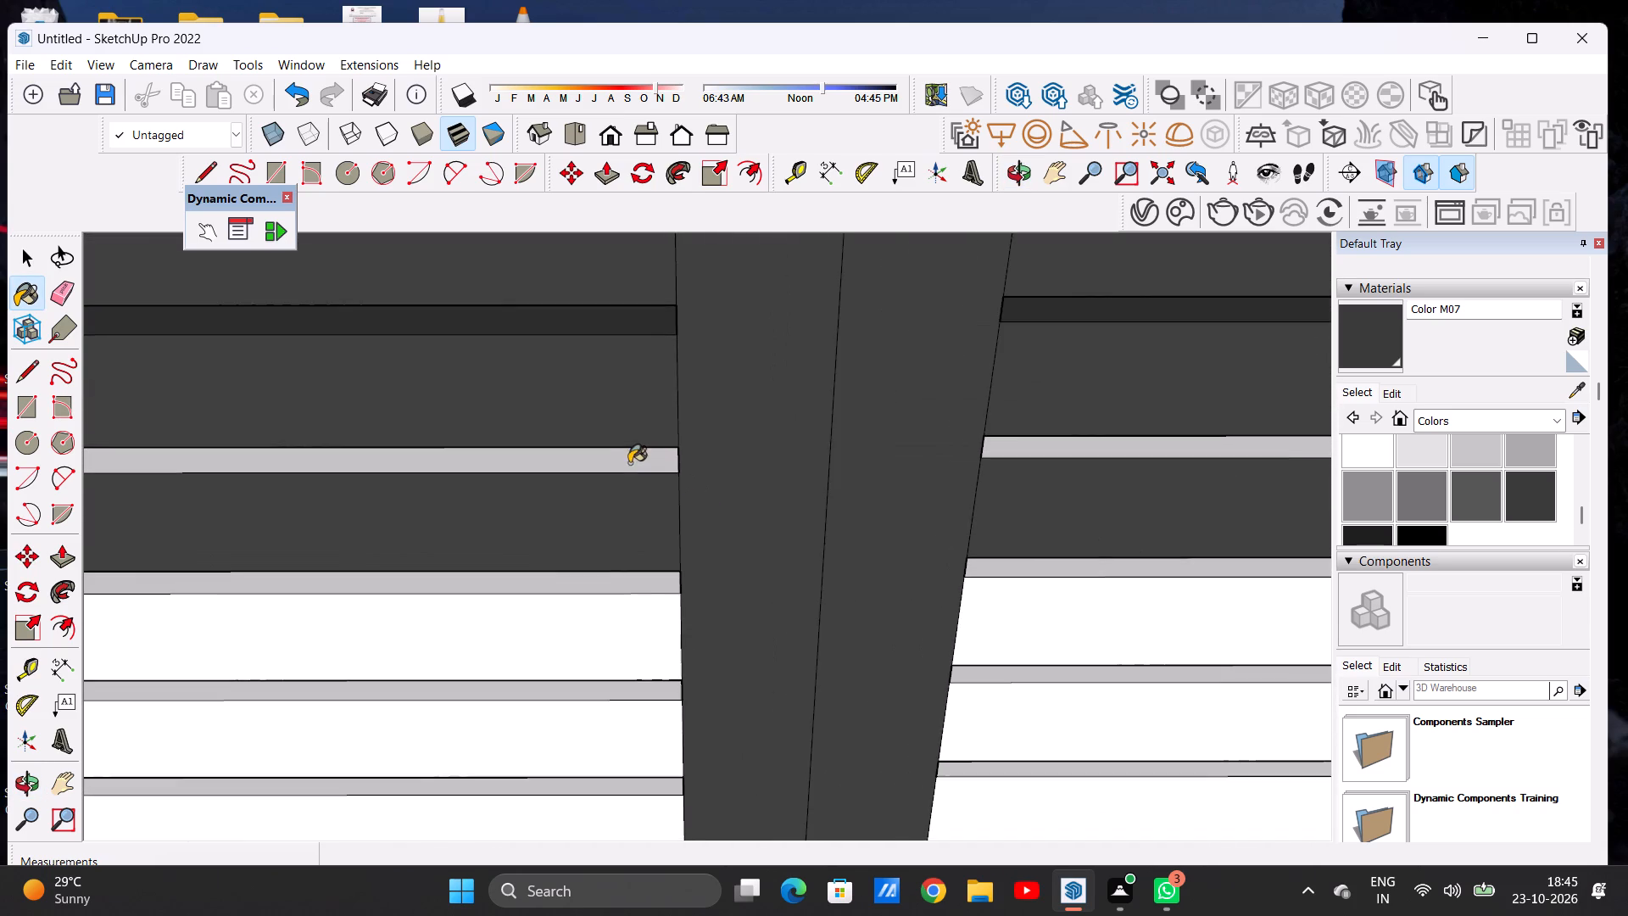
scroll(995, 454, "up", 6)
left_click(1001, 451)
Paint the undersides of the twelfth slat from the top in both louvred panels with Color M07.
scroll(605, 433, "down", 3)
scroll(605, 435, "up", 1)
scroll(605, 435, "down", 8)
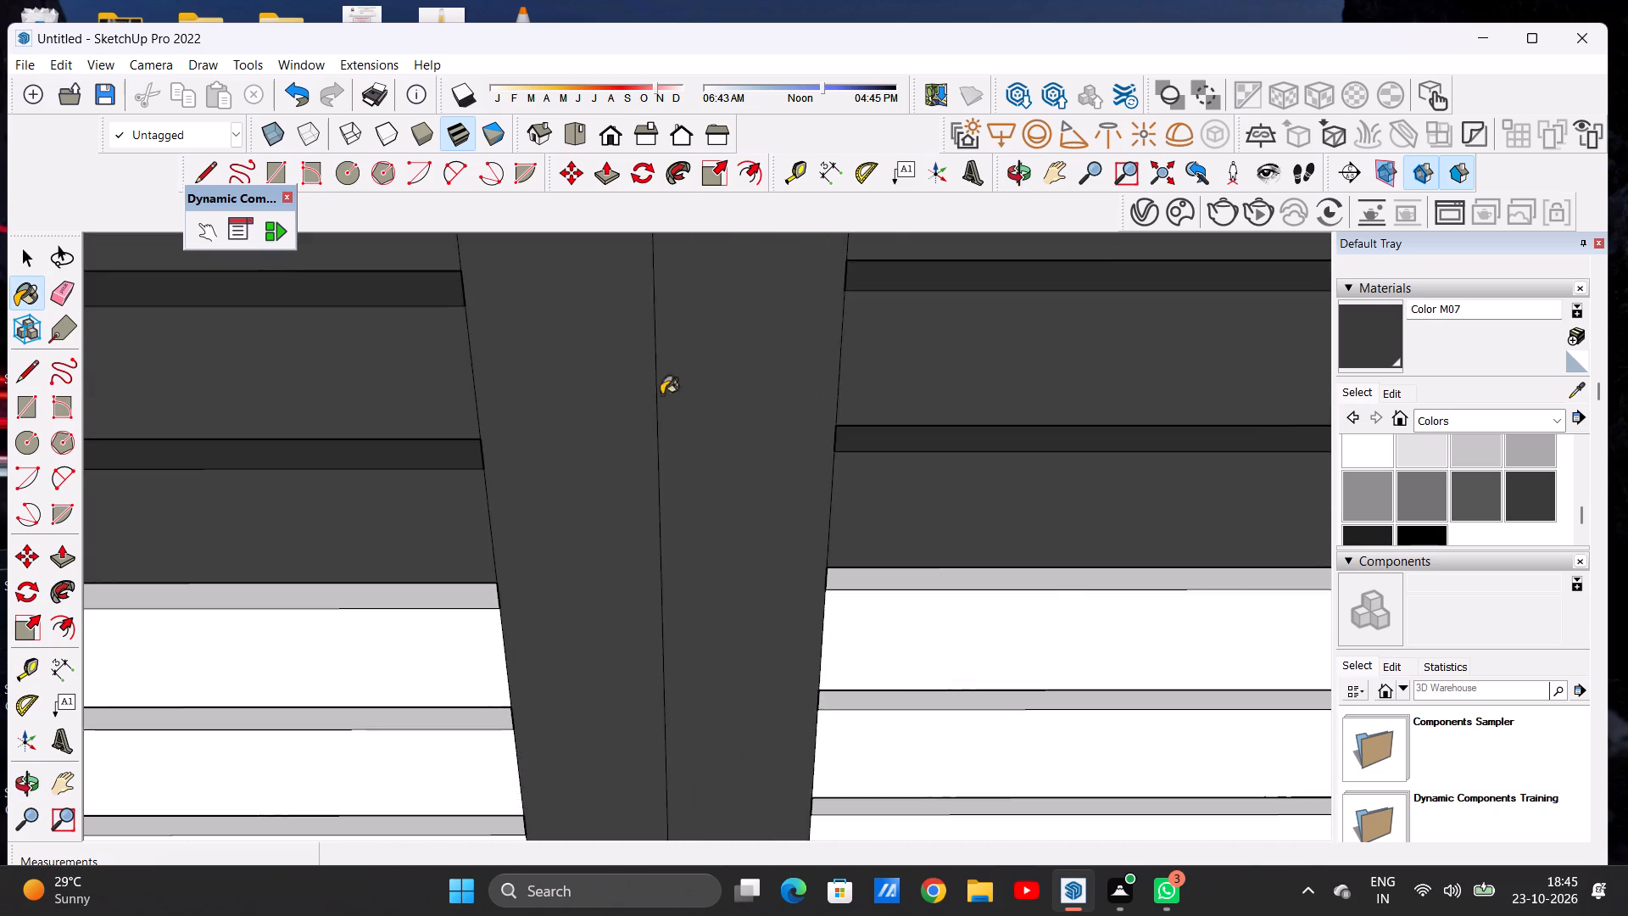
scroll(661, 394, "down", 4)
middle_click_drag(648, 541, 640, 263)
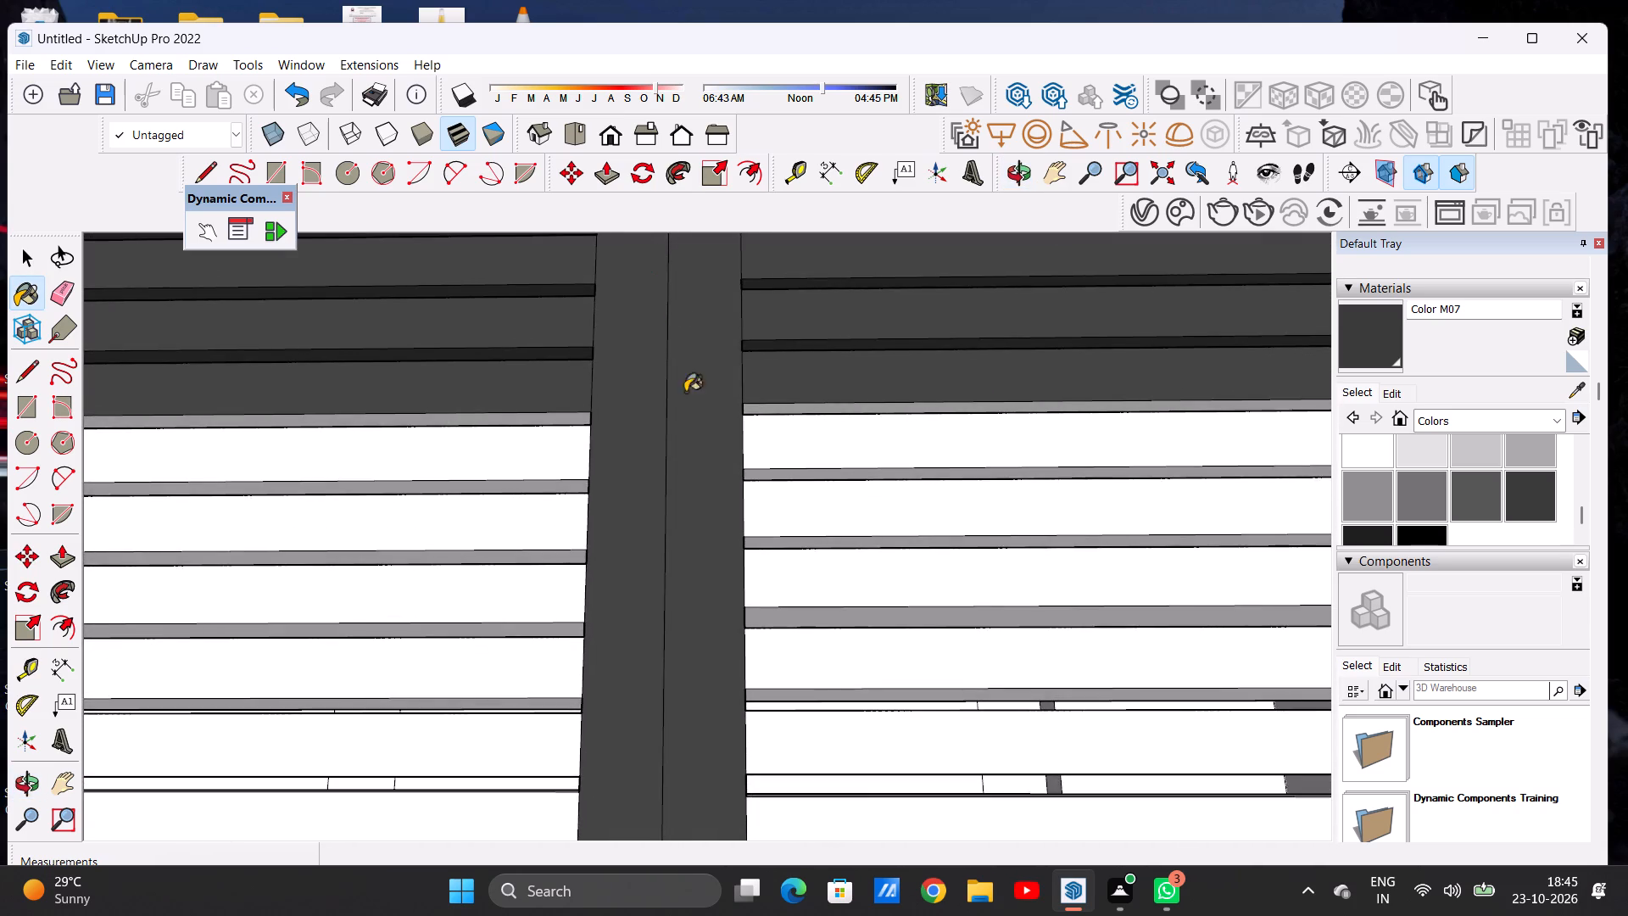
scroll(688, 399, "up", 6)
left_click(443, 433)
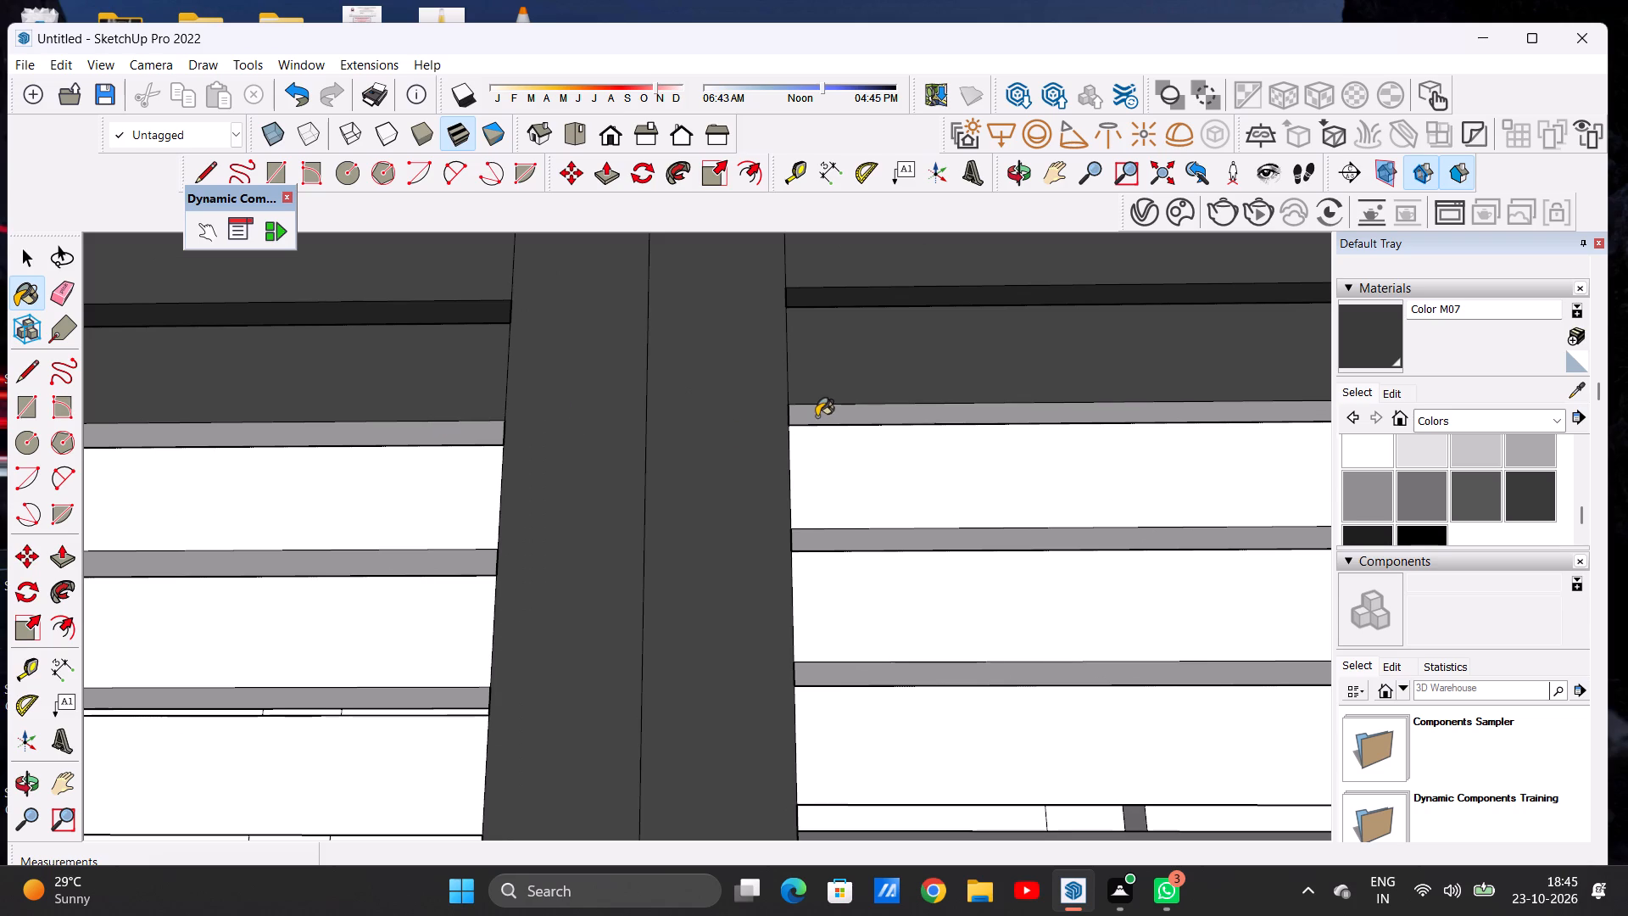
left_click(815, 416)
Paint the front and top faces of the thirteenth slat from the top in both louvred panels with Color M07.
scroll(696, 405, "down", 7)
middle_click_drag(644, 427, 655, 614)
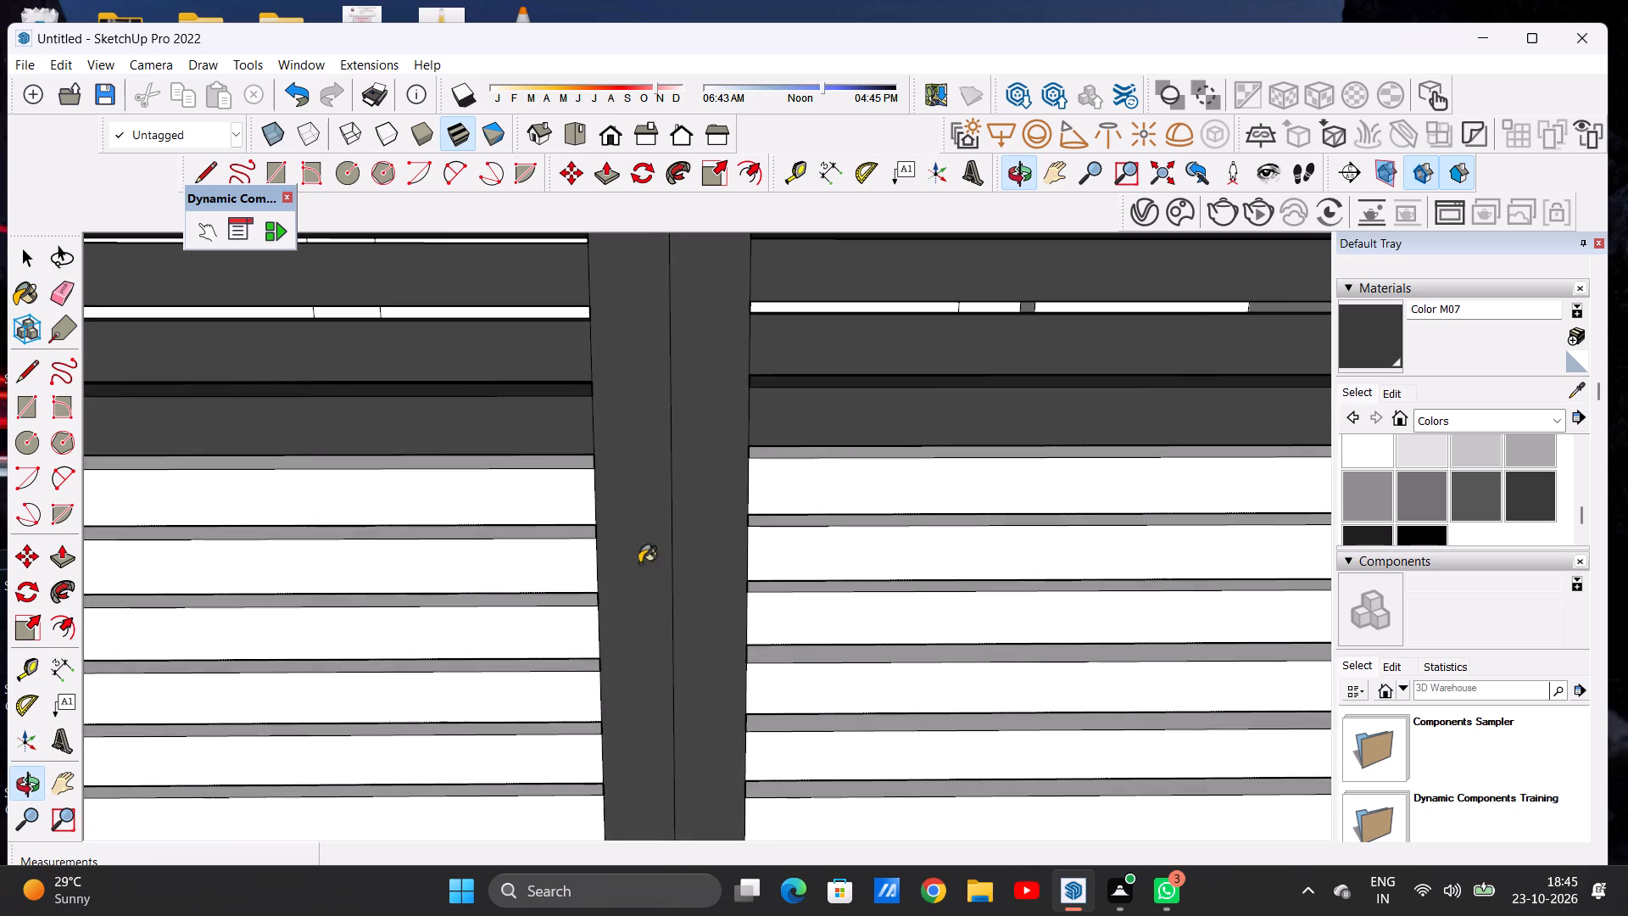
scroll(594, 505, "up", 5)
left_click(577, 483)
left_click(923, 473)
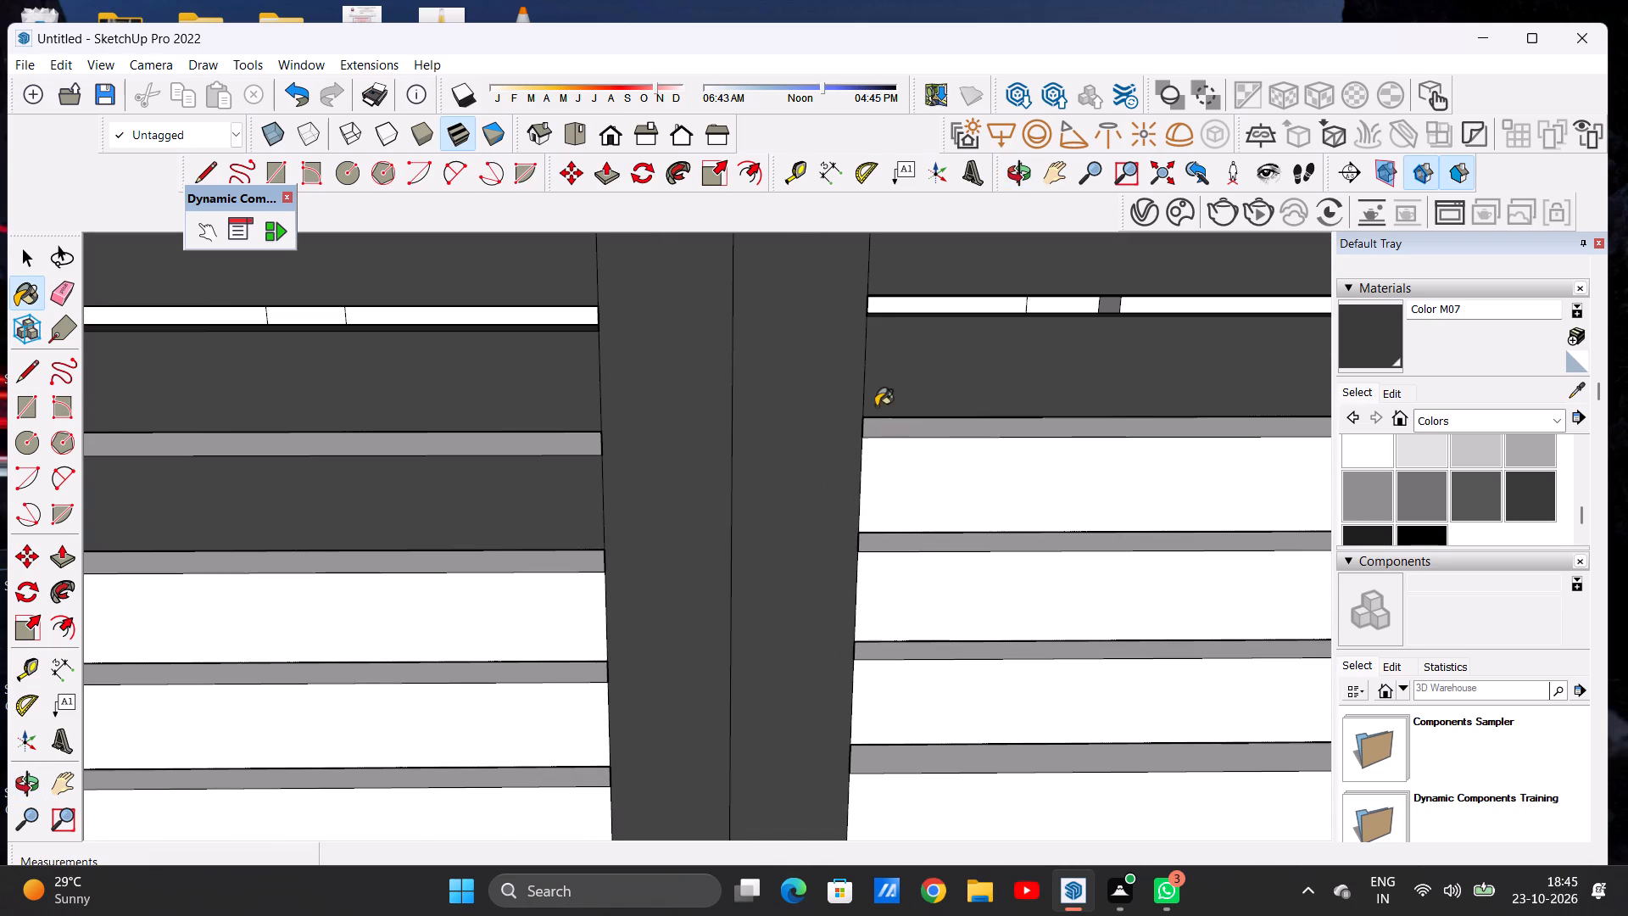
left_click(898, 431)
left_click(582, 448)
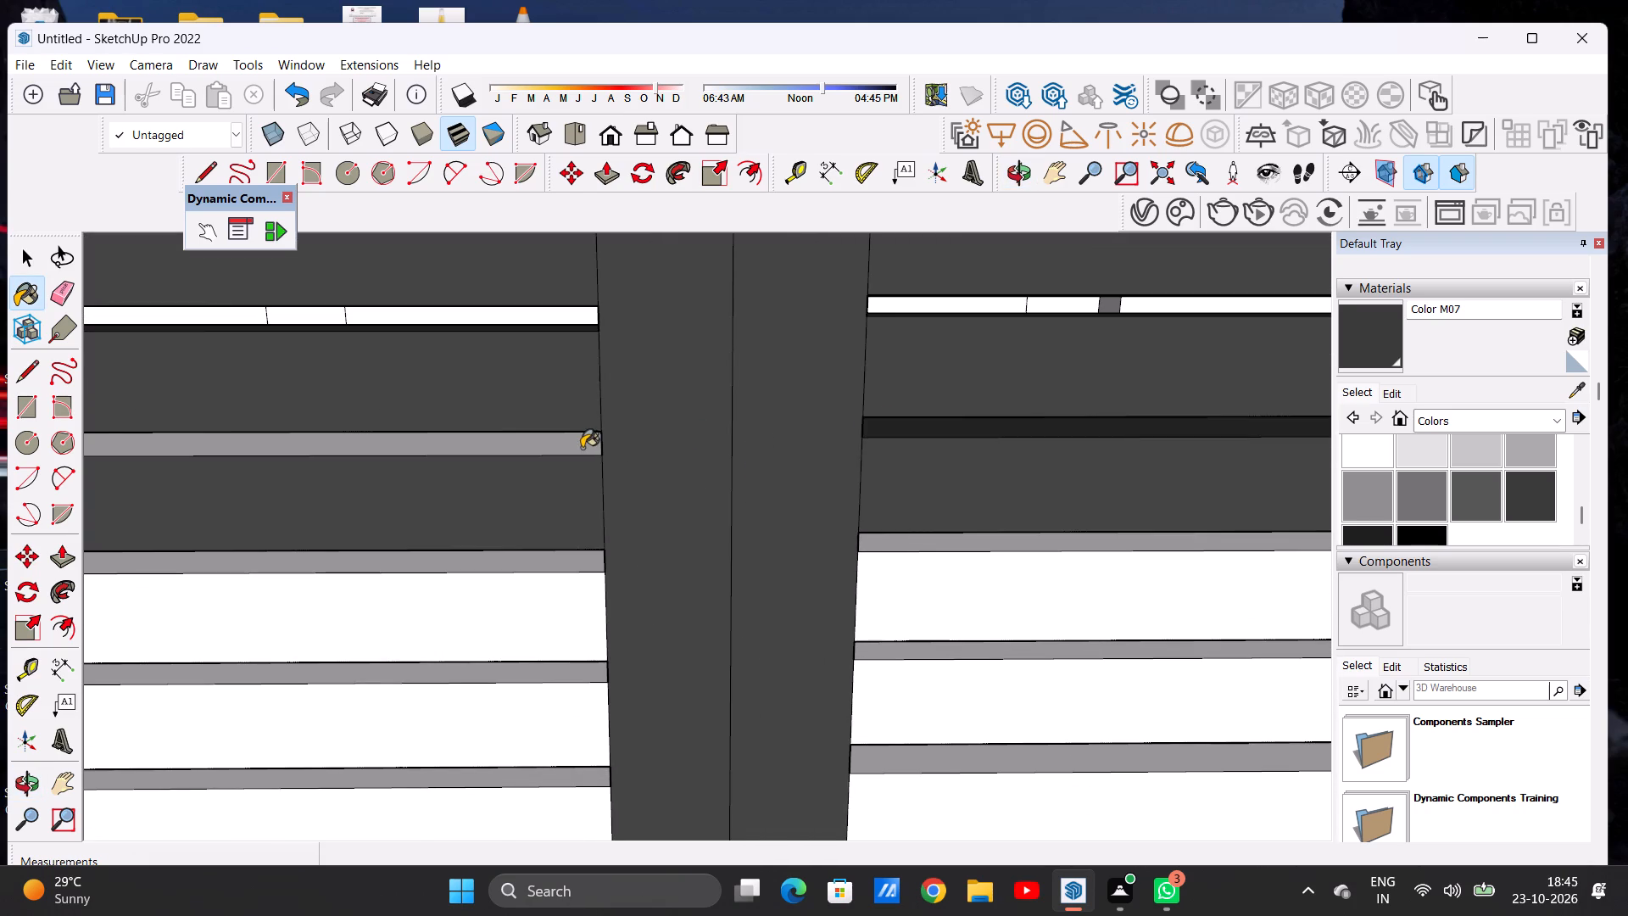
Paint the undersides of the thirteenth slat from the top in both louvred panels with Color M07.
scroll(614, 450, "down", 16)
middle_click_drag(622, 517, 616, 405)
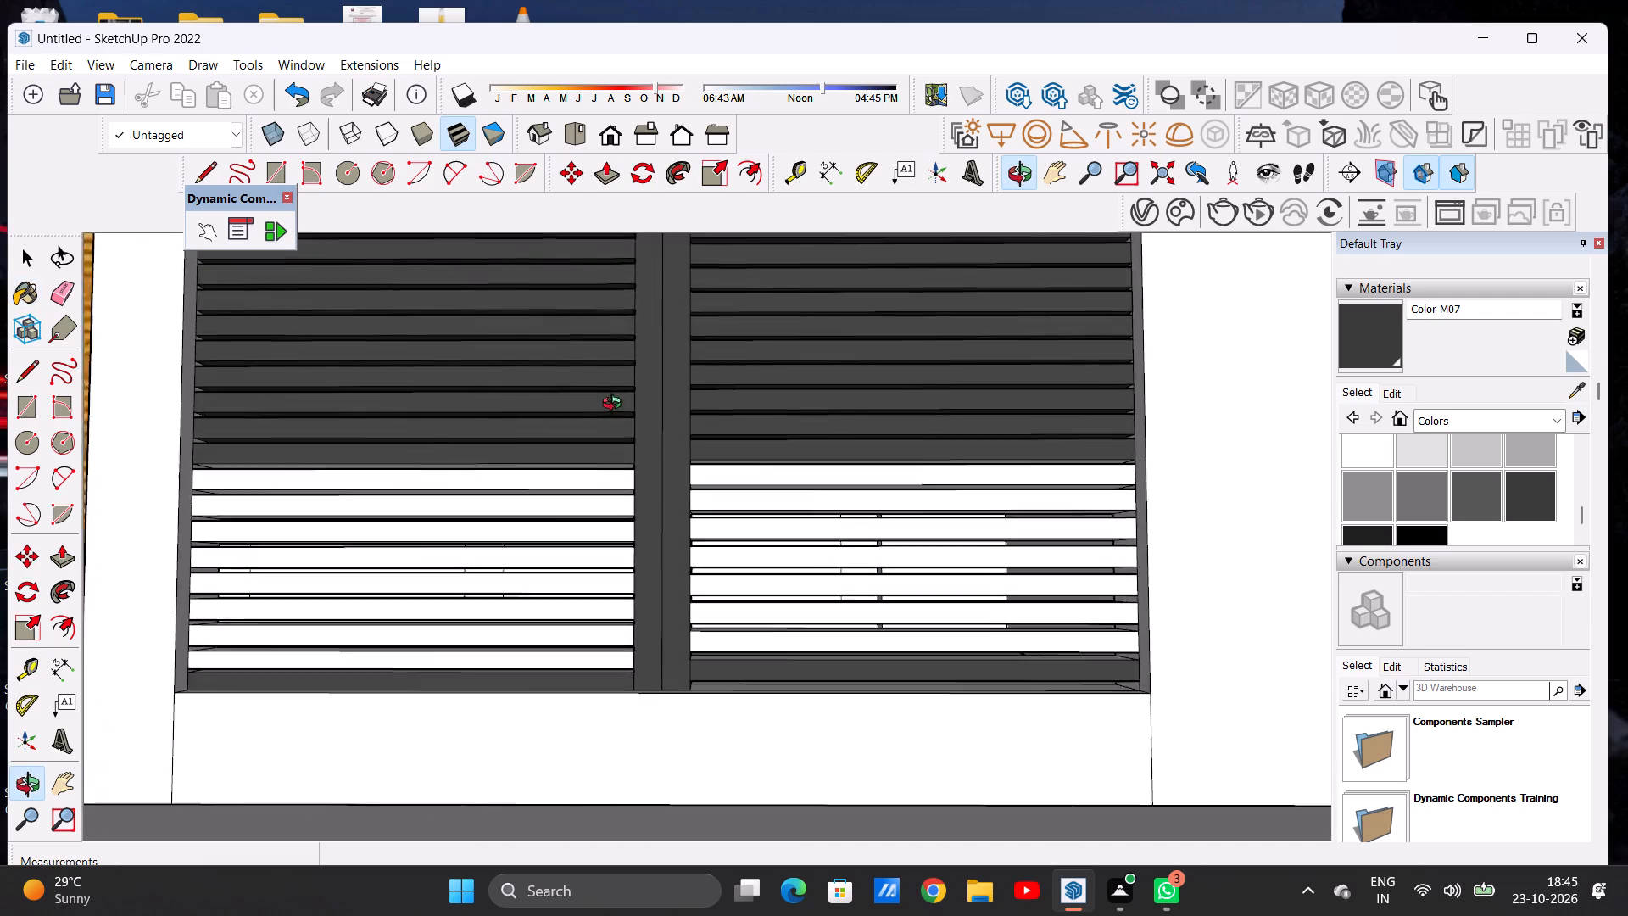
middle_click_drag(616, 405, 607, 381)
scroll(677, 438, "up", 7)
scroll(643, 481, "down", 1)
scroll(641, 482, "up", 8)
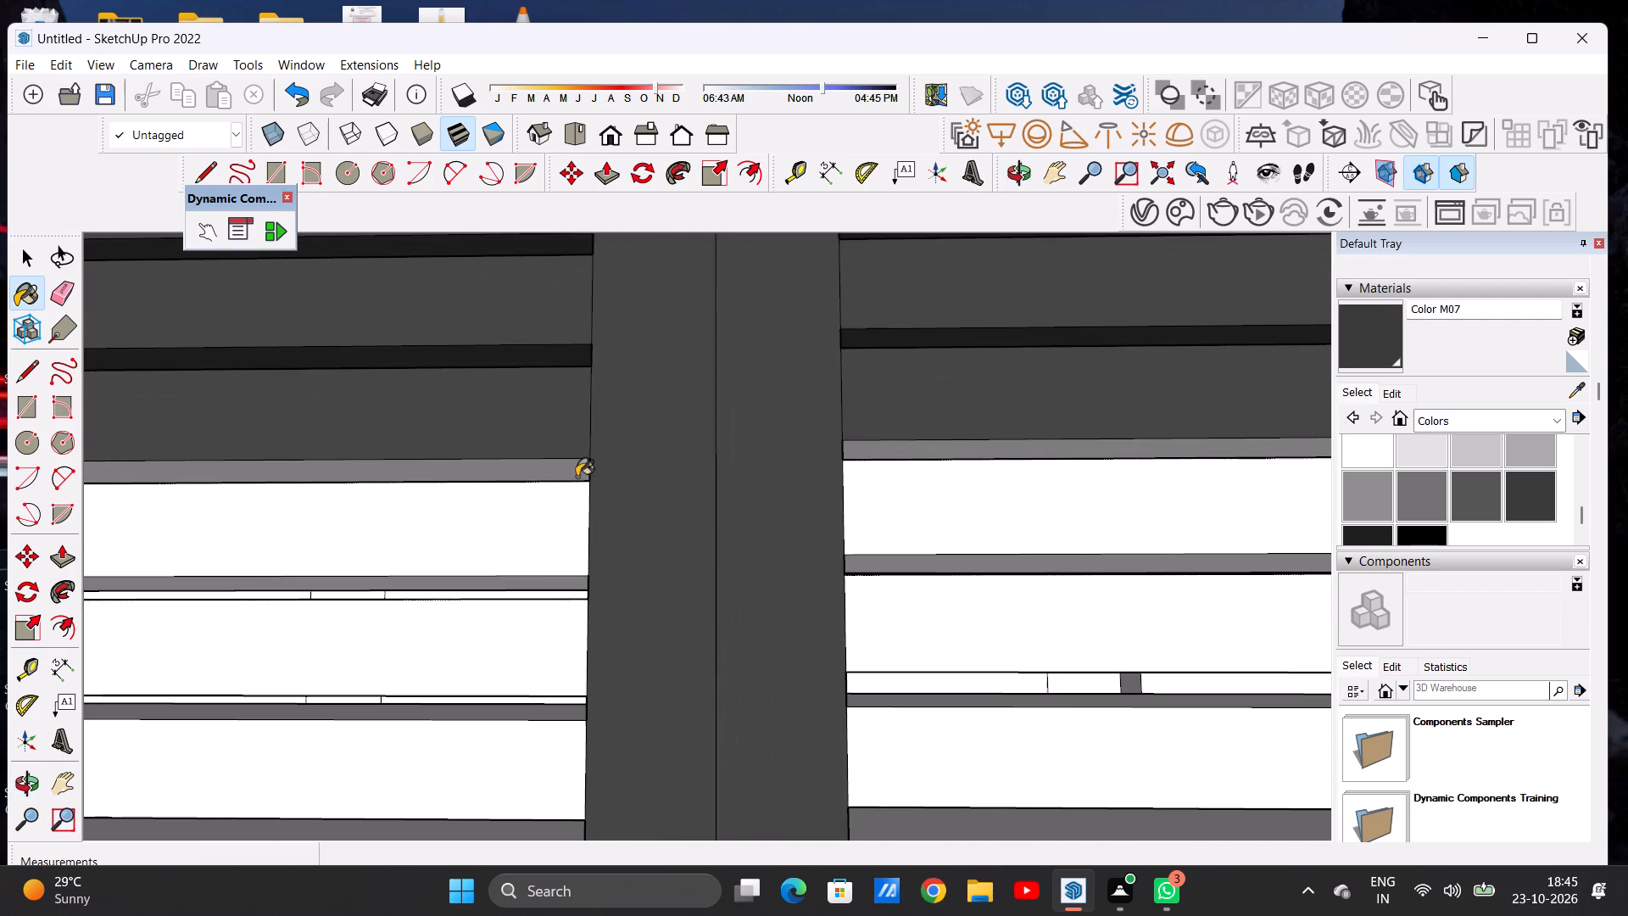
left_click(581, 473)
left_click(858, 454)
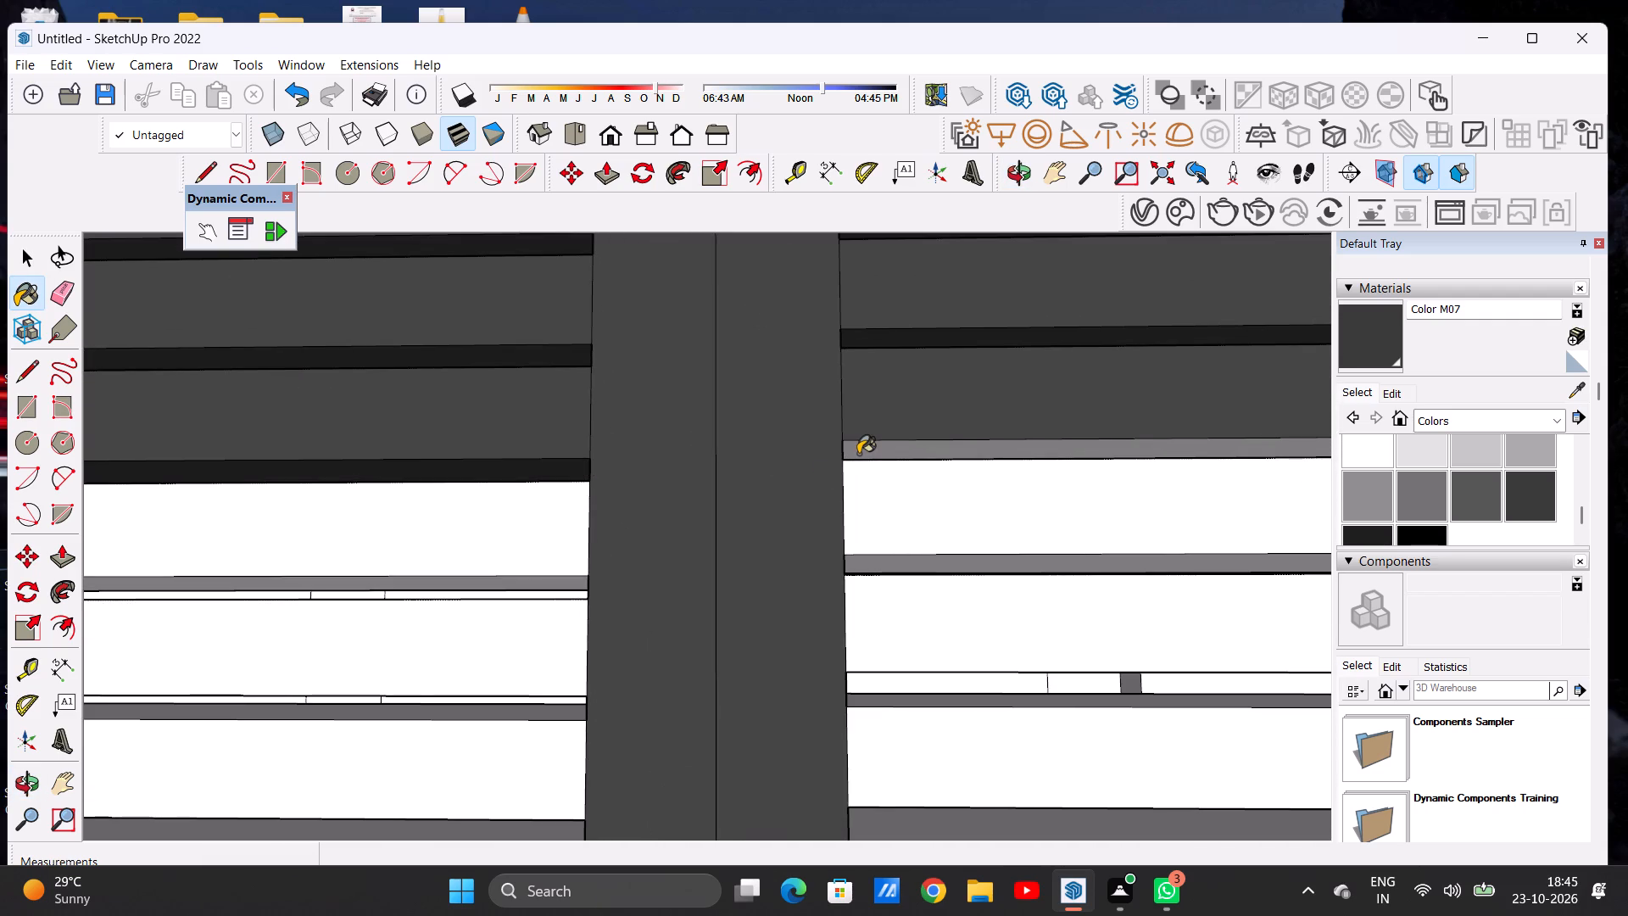
Paint the front and top faces of the fourteenth slat from the top in both louvred panels with Color M07.
scroll(744, 433, "down", 6)
middle_click_drag(687, 401, 706, 527)
scroll(662, 523, "up", 5)
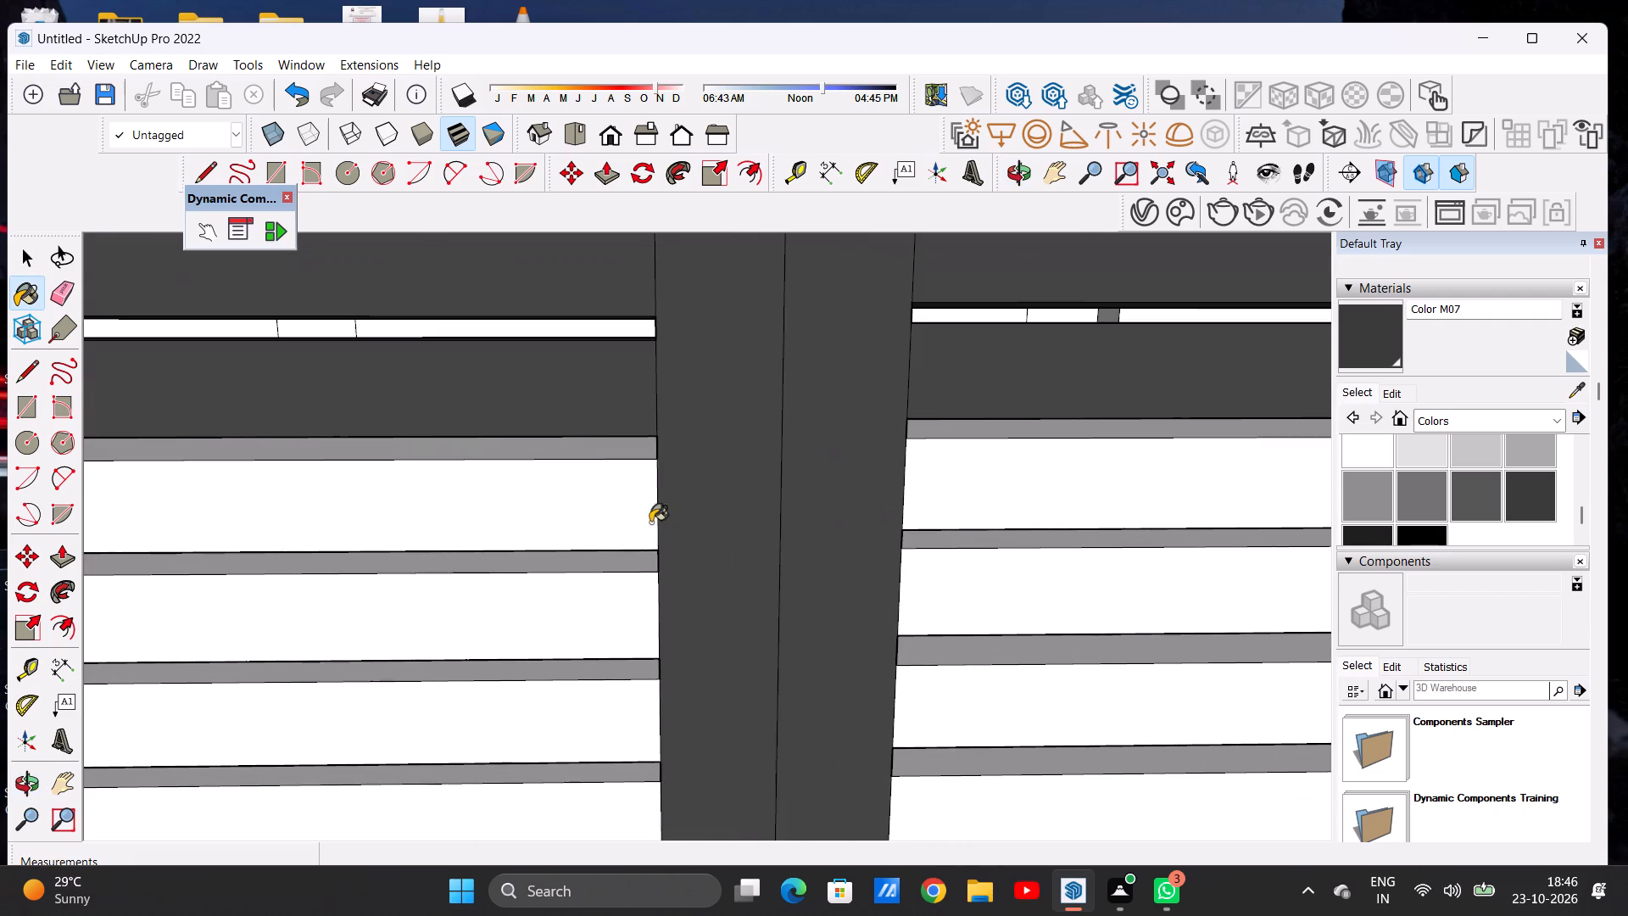
left_click(605, 492)
left_click(945, 485)
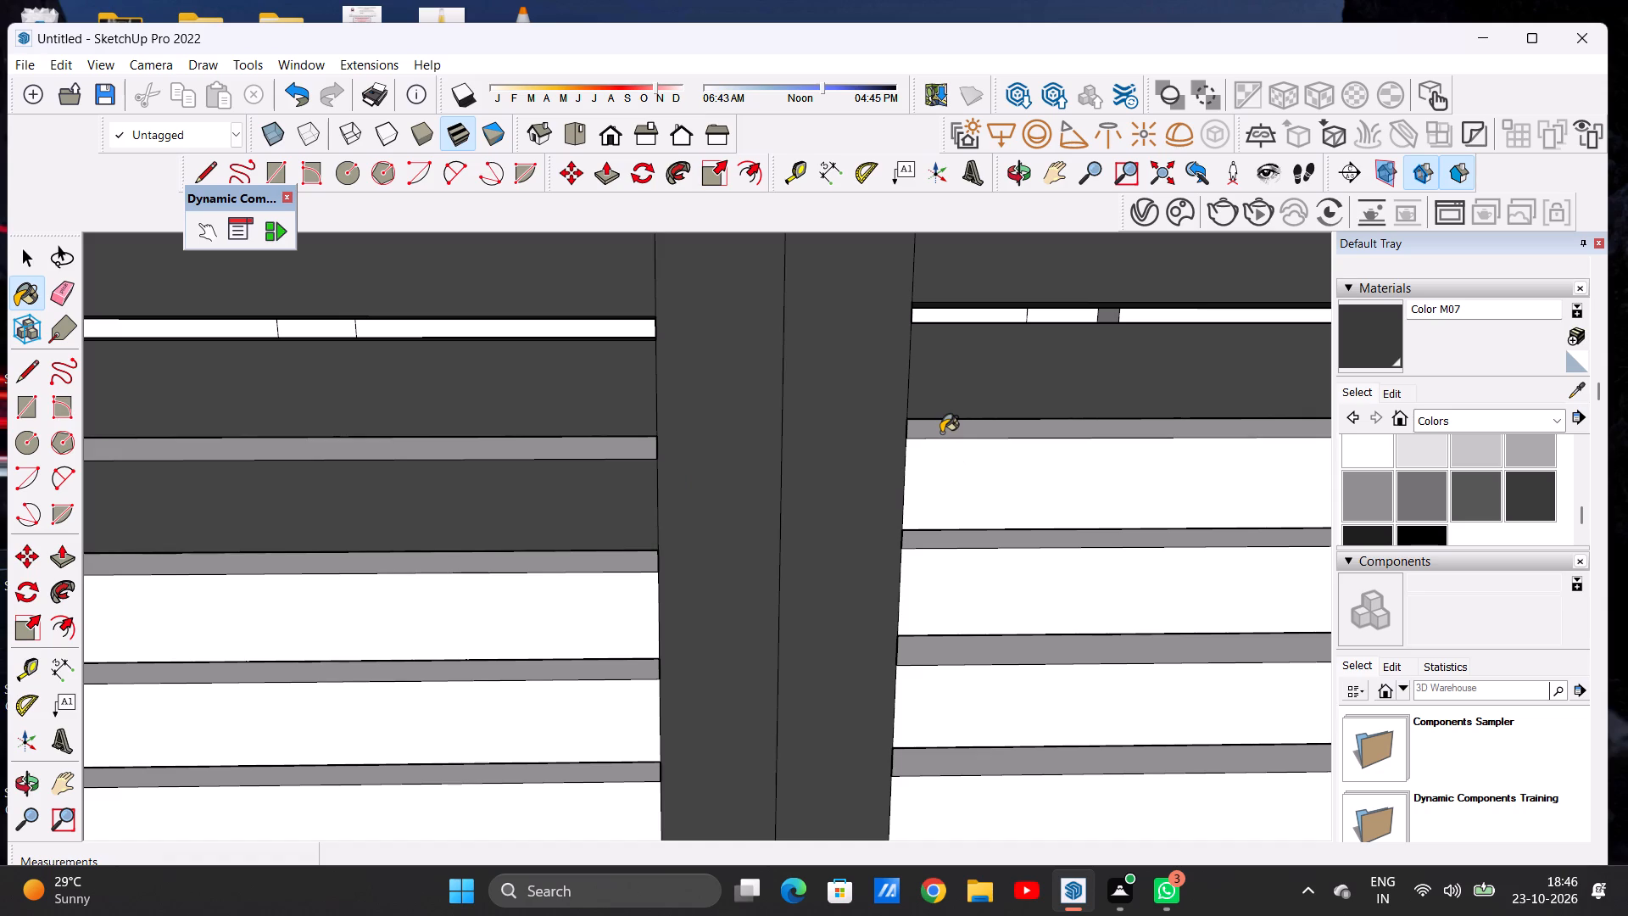
left_click(941, 433)
left_click(615, 446)
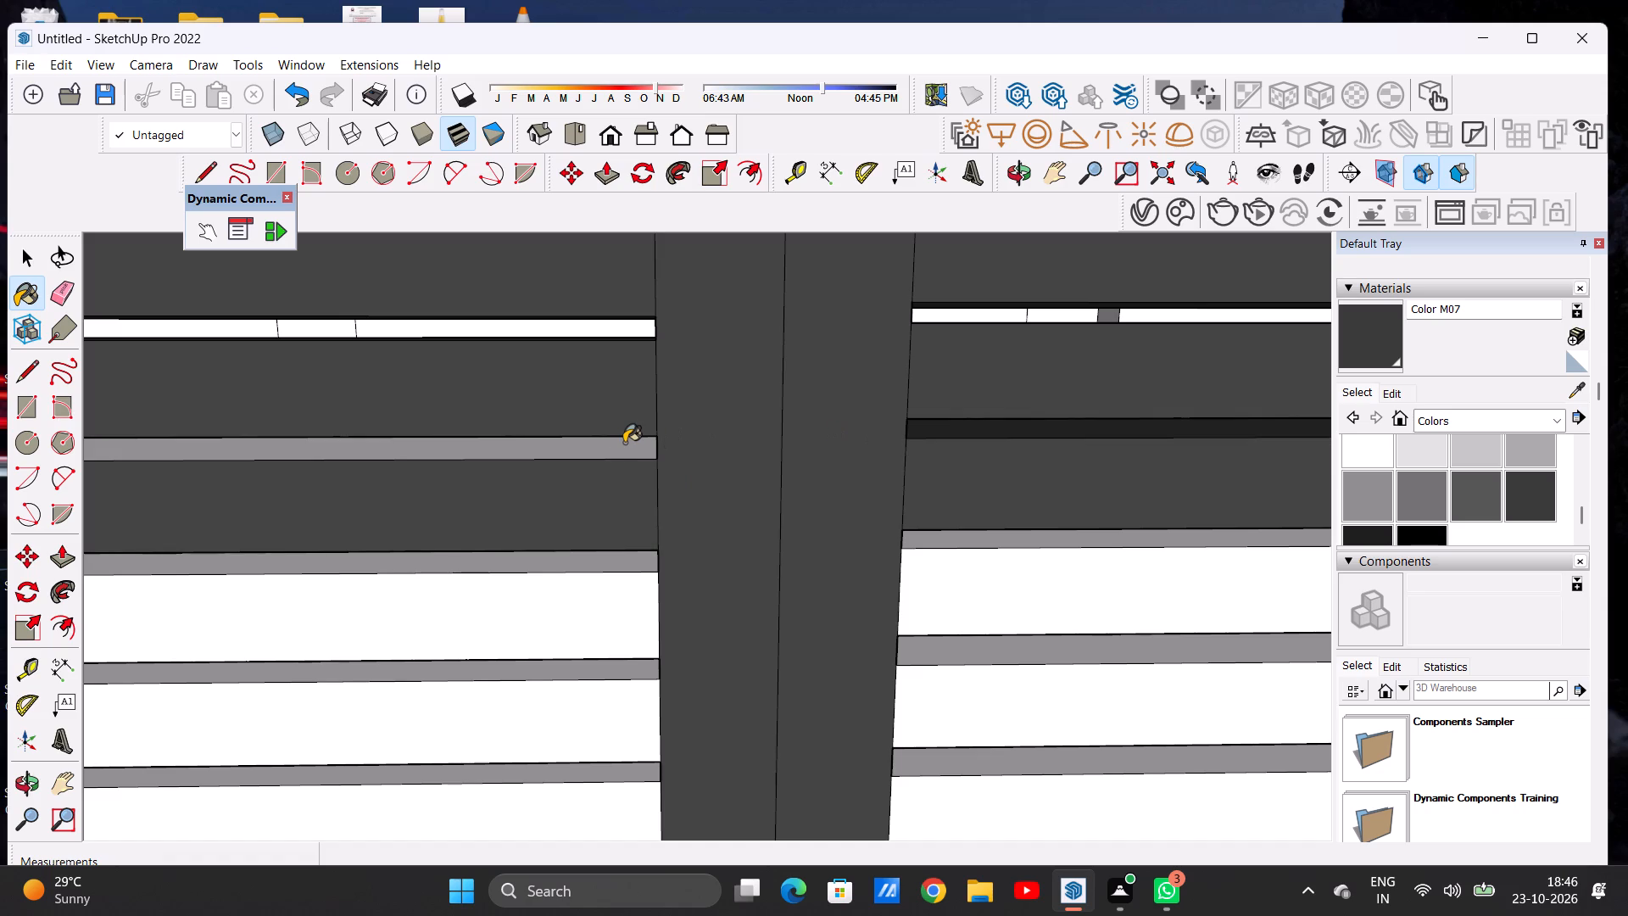
Paint the undersides of the fourteenth slat from the top in both louvred panels with Color M07.
scroll(683, 483, "down", 7)
middle_click_drag(672, 550, 664, 455)
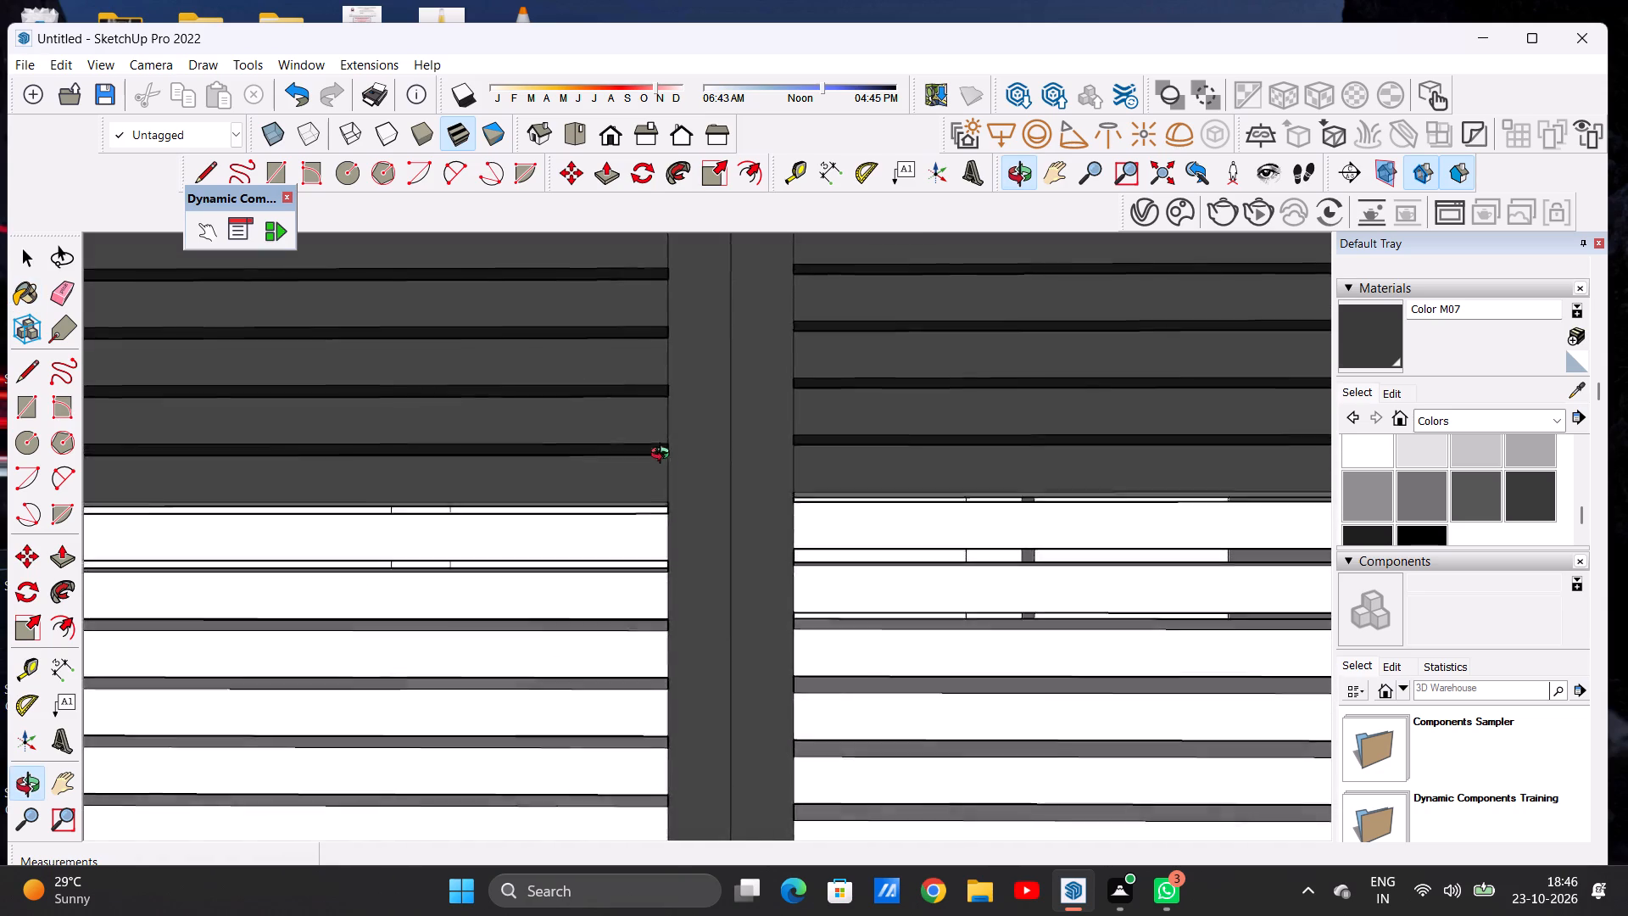
middle_click_drag(664, 455, 673, 399)
scroll(665, 493, "up", 11)
left_click(653, 488)
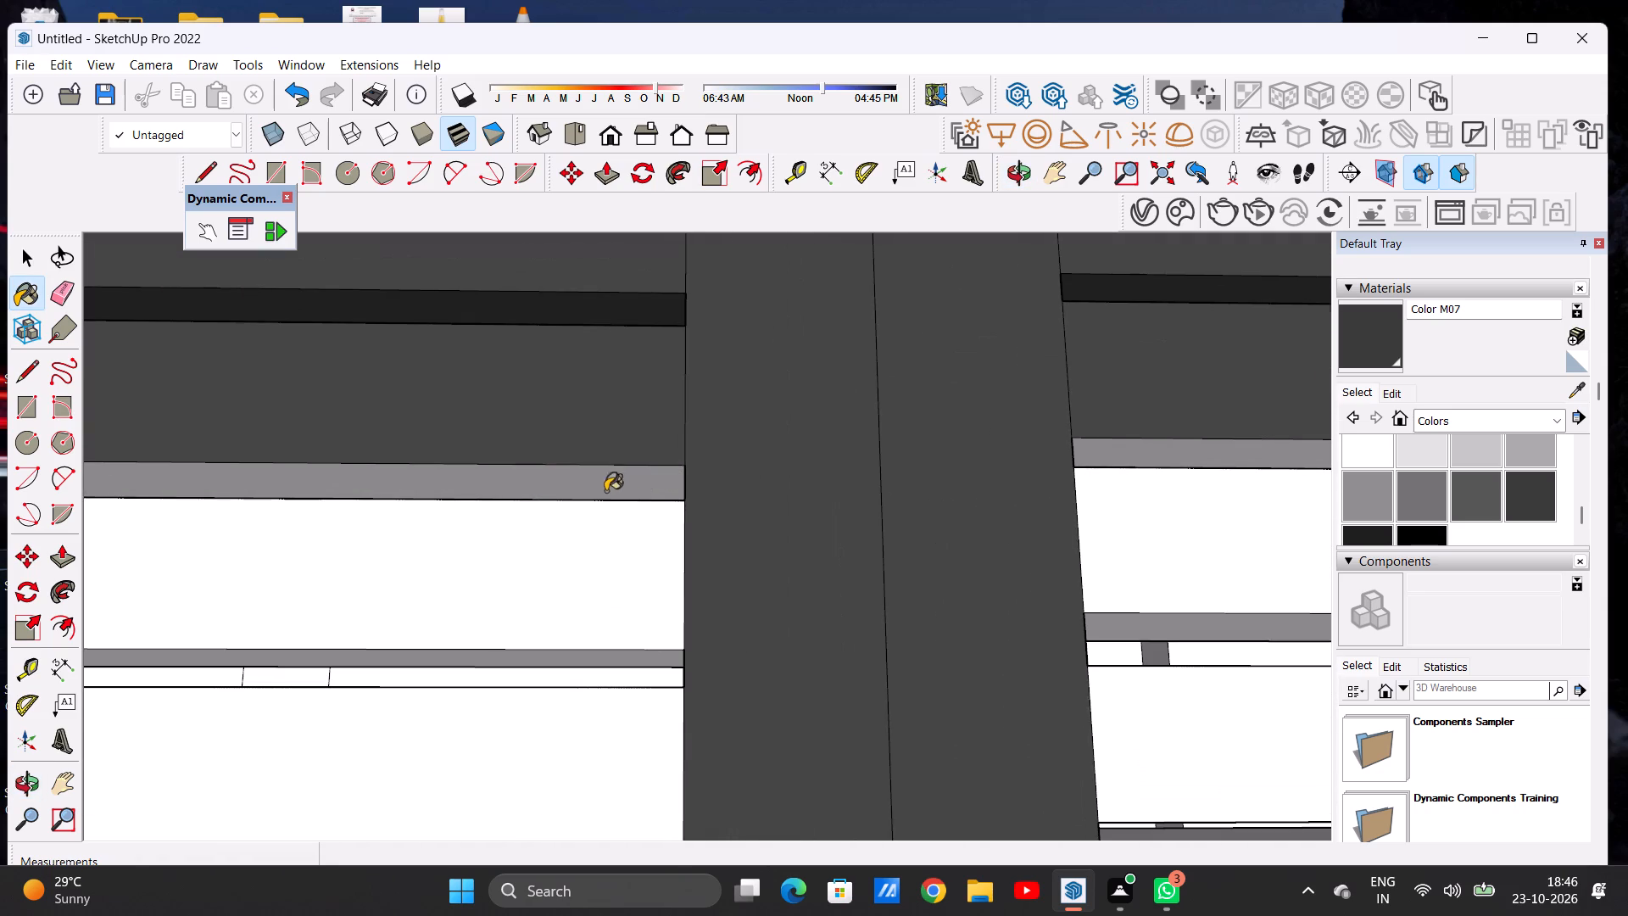
scroll(605, 494, "down", 7)
scroll(862, 487, "up", 8)
scroll(878, 461, "down", 1)
scroll(878, 461, "up", 4)
left_click(874, 460)
Paint the front faces of the fifteenth slat from the top in both louvred panels with Color M07.
scroll(899, 481, "down", 4)
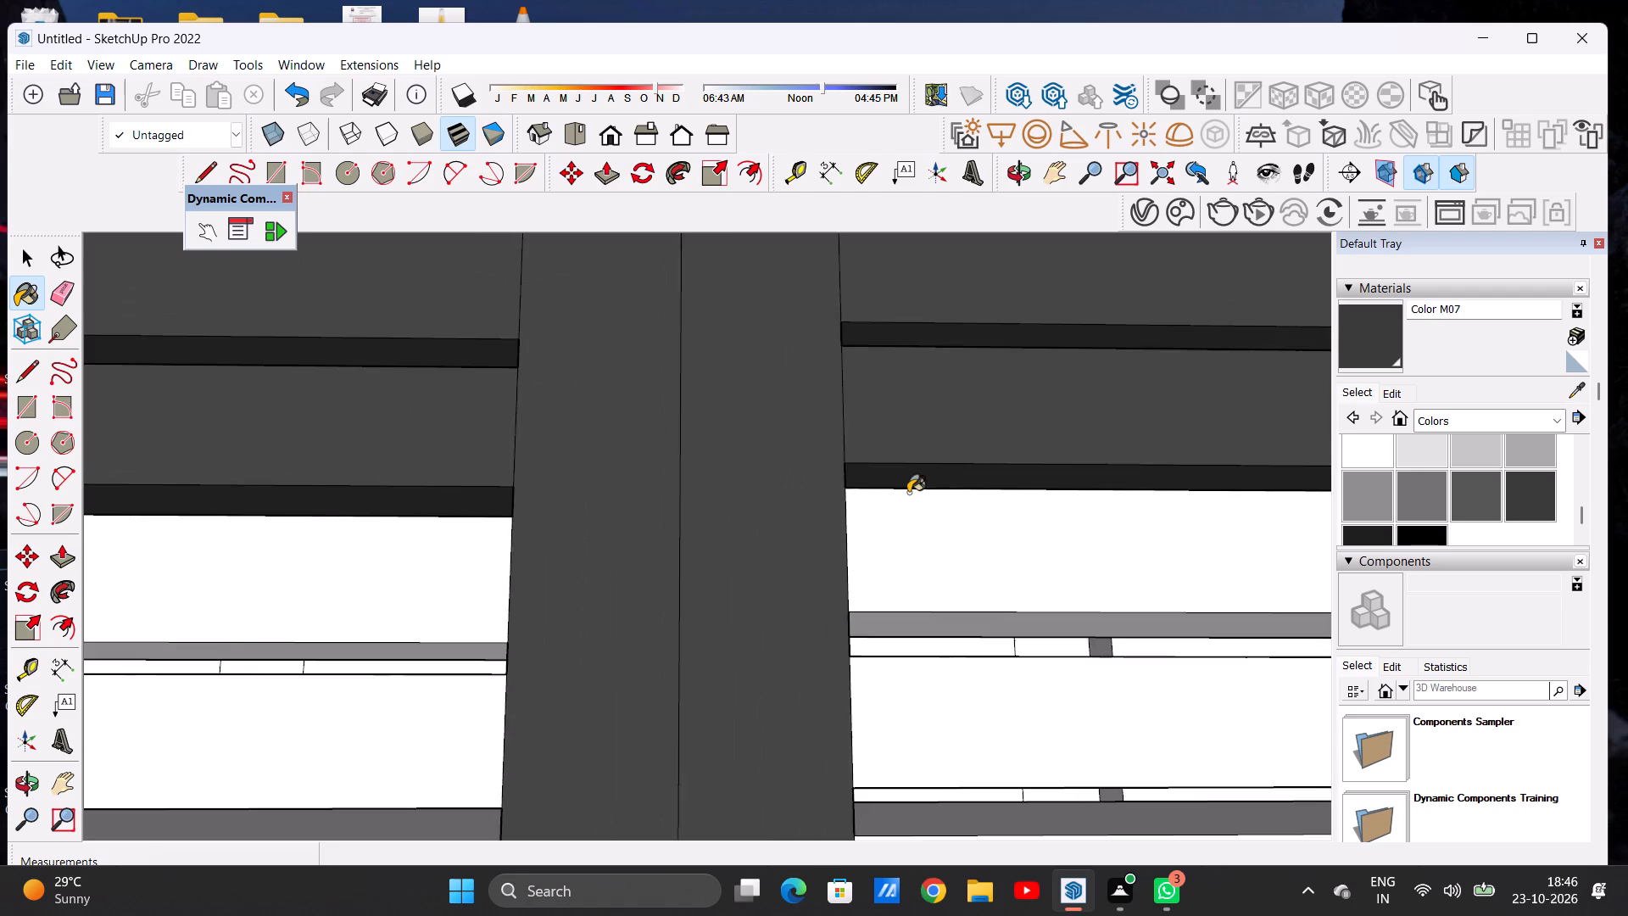
scroll(908, 493, "down", 20)
scroll(908, 493, "down", 2)
scroll(810, 498, "up", 13)
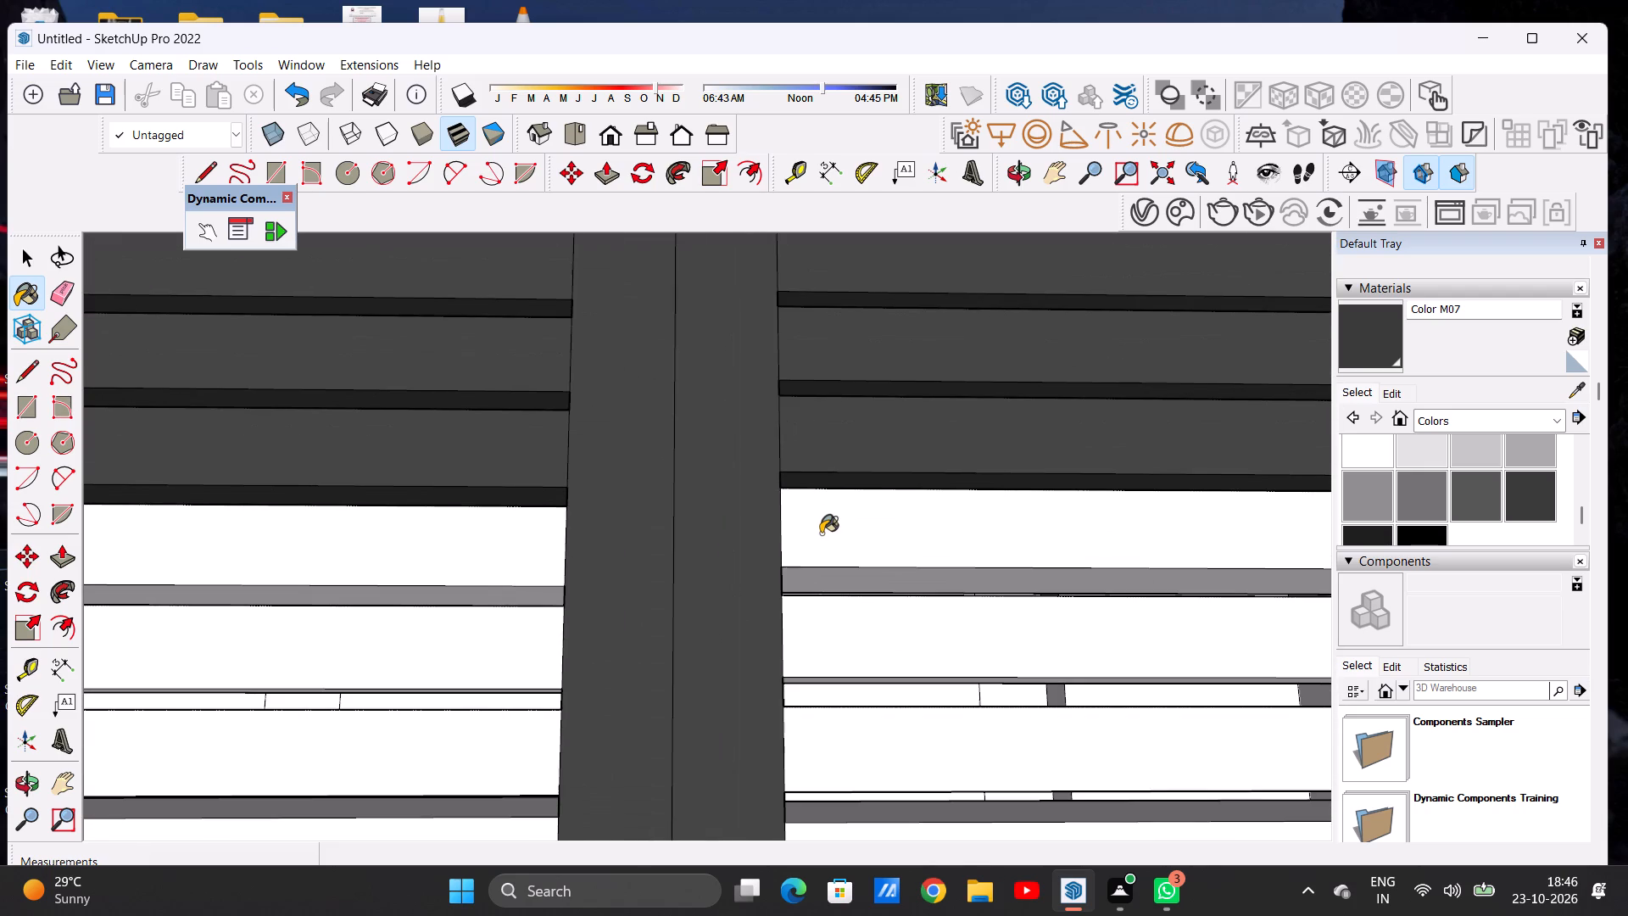
left_click(824, 534)
left_click(537, 553)
Paint the top faces of the fifteenth slat from the top in both louvred panels with Color M07.
middle_click_drag(522, 577, 523, 592)
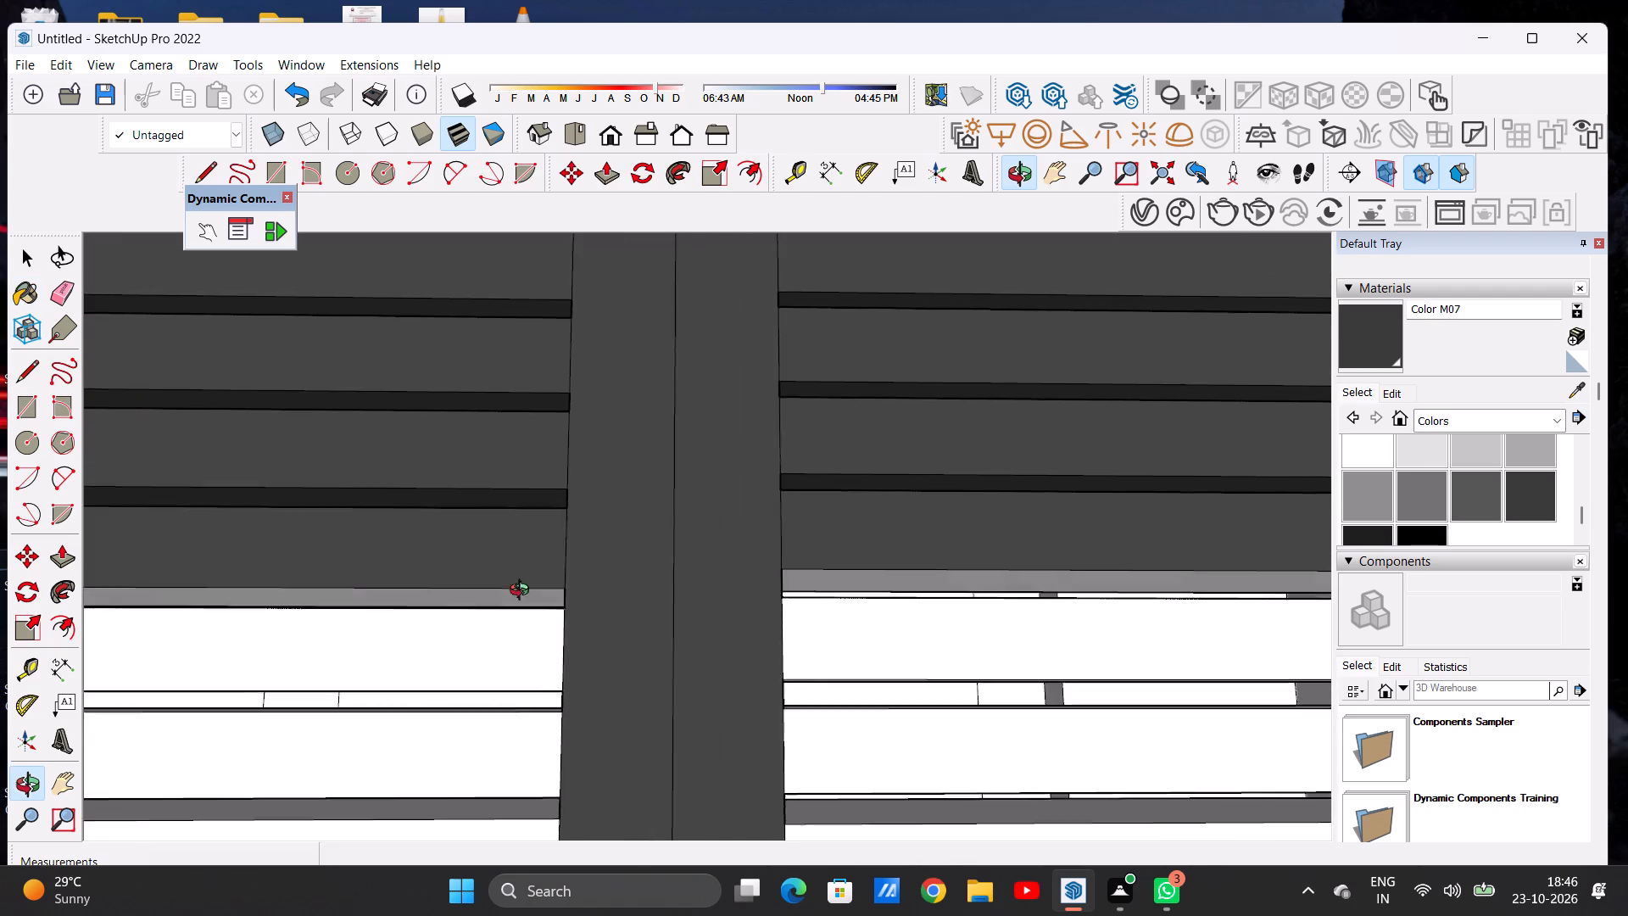
middle_click_drag(523, 592, 529, 766)
scroll(546, 594, "up", 8)
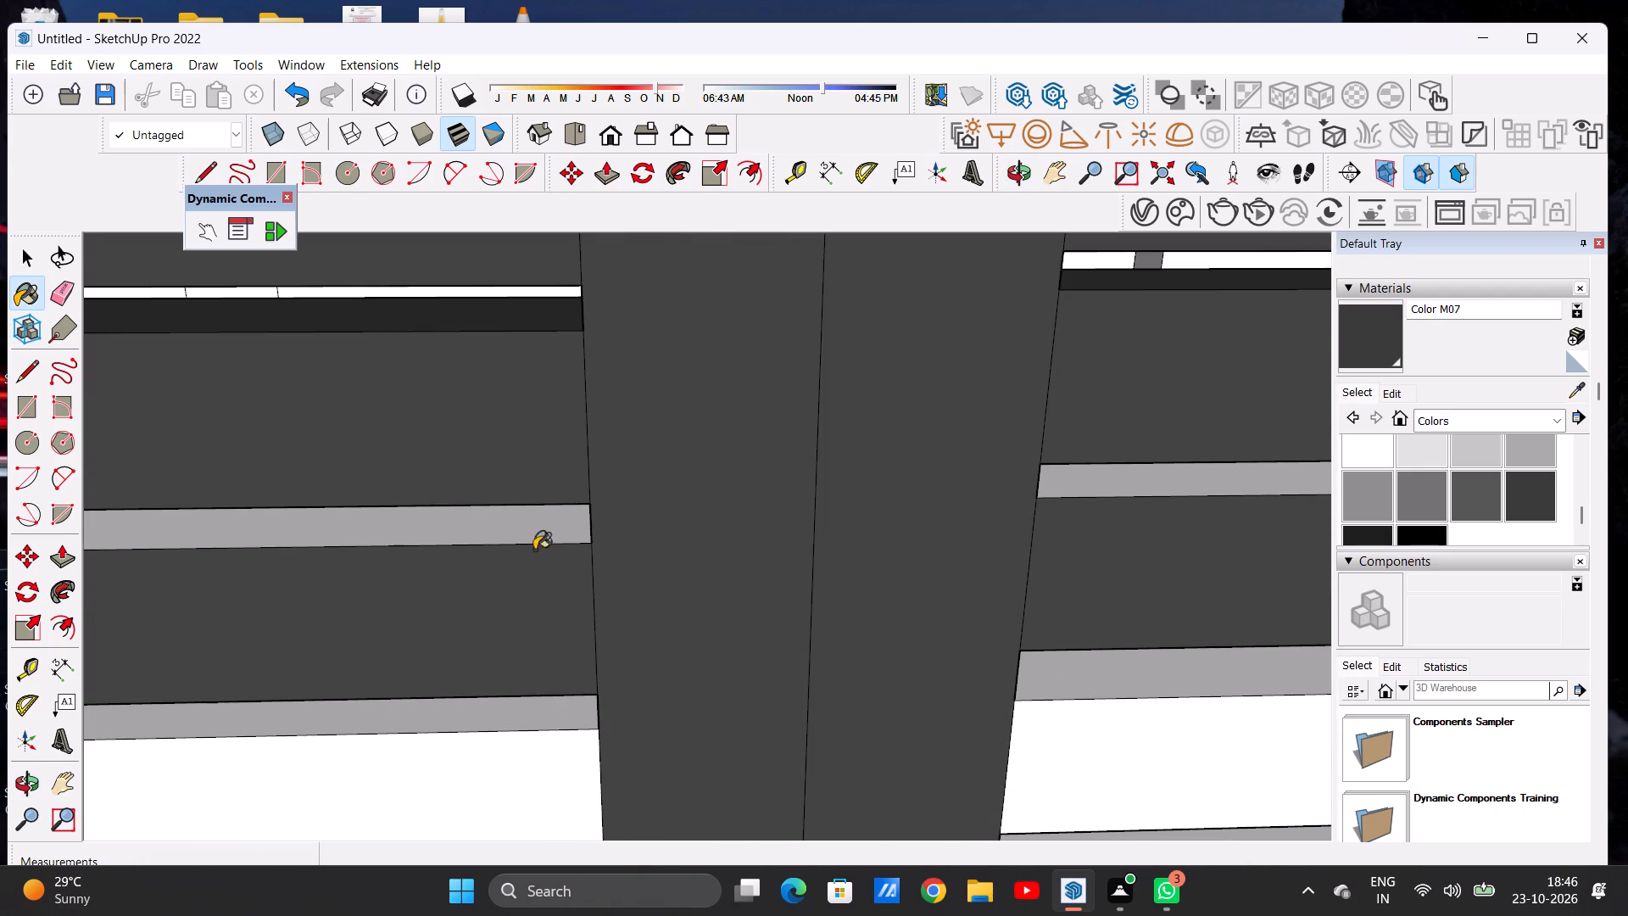
left_click(521, 531)
scroll(492, 569, "down", 3)
scroll(496, 584, "up", 1)
scroll(499, 585, "down", 2)
scroll(934, 522, "up", 7)
left_click(884, 520)
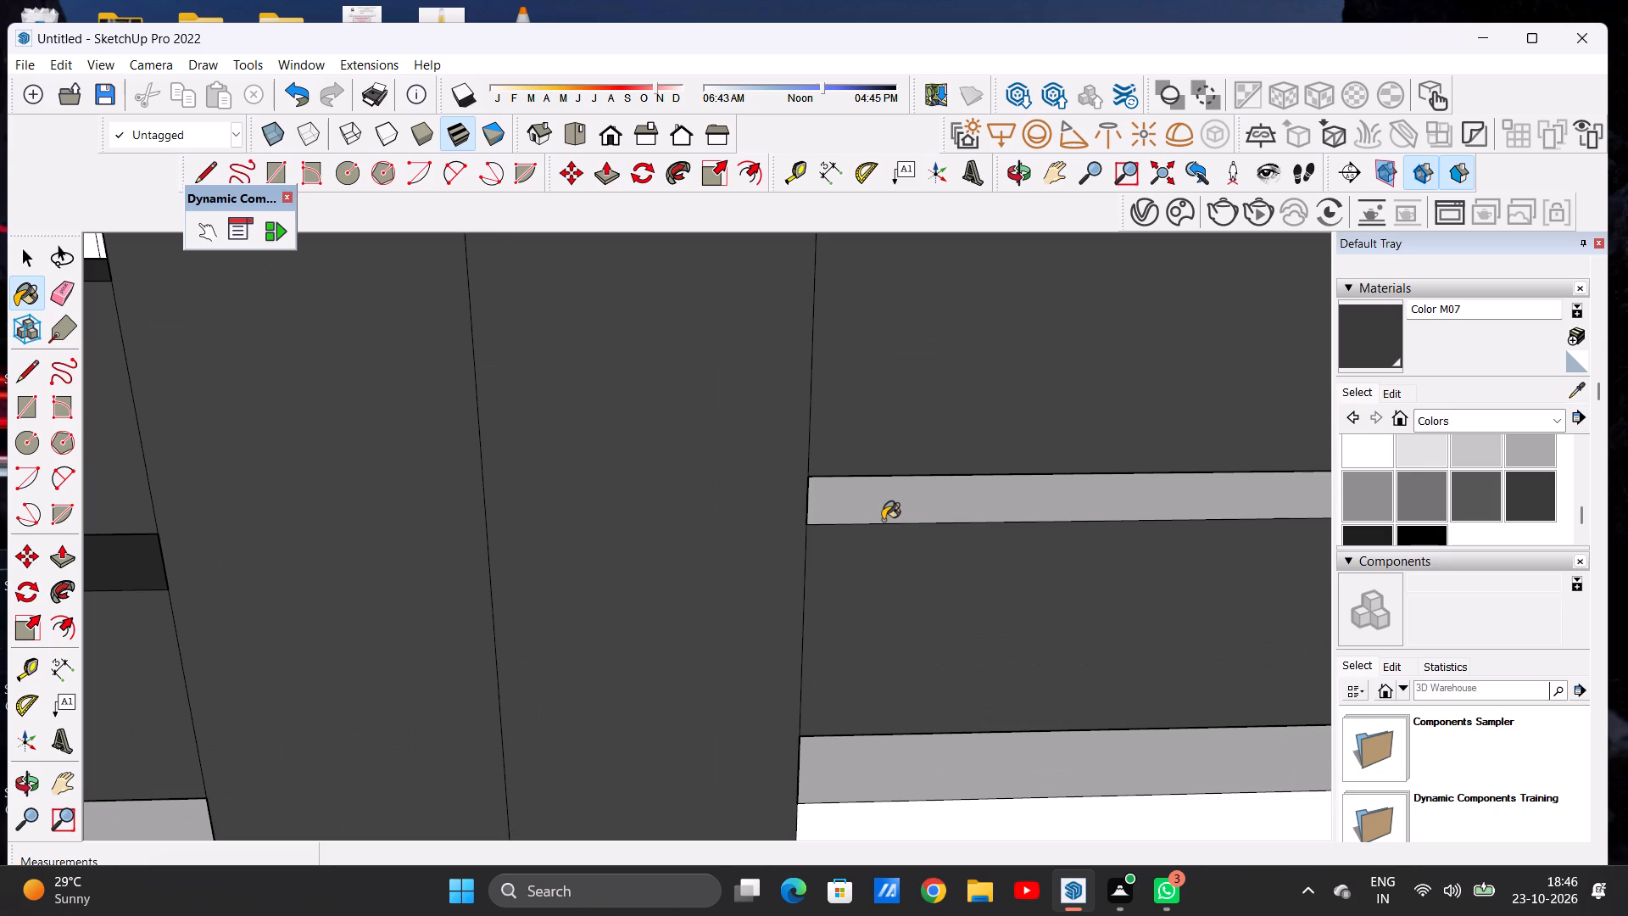
Paint the undersides of the fifteenth slat from the top in both louvred panels with Color M07.
scroll(768, 528, "down", 13)
middle_click_drag(720, 607, 686, 369)
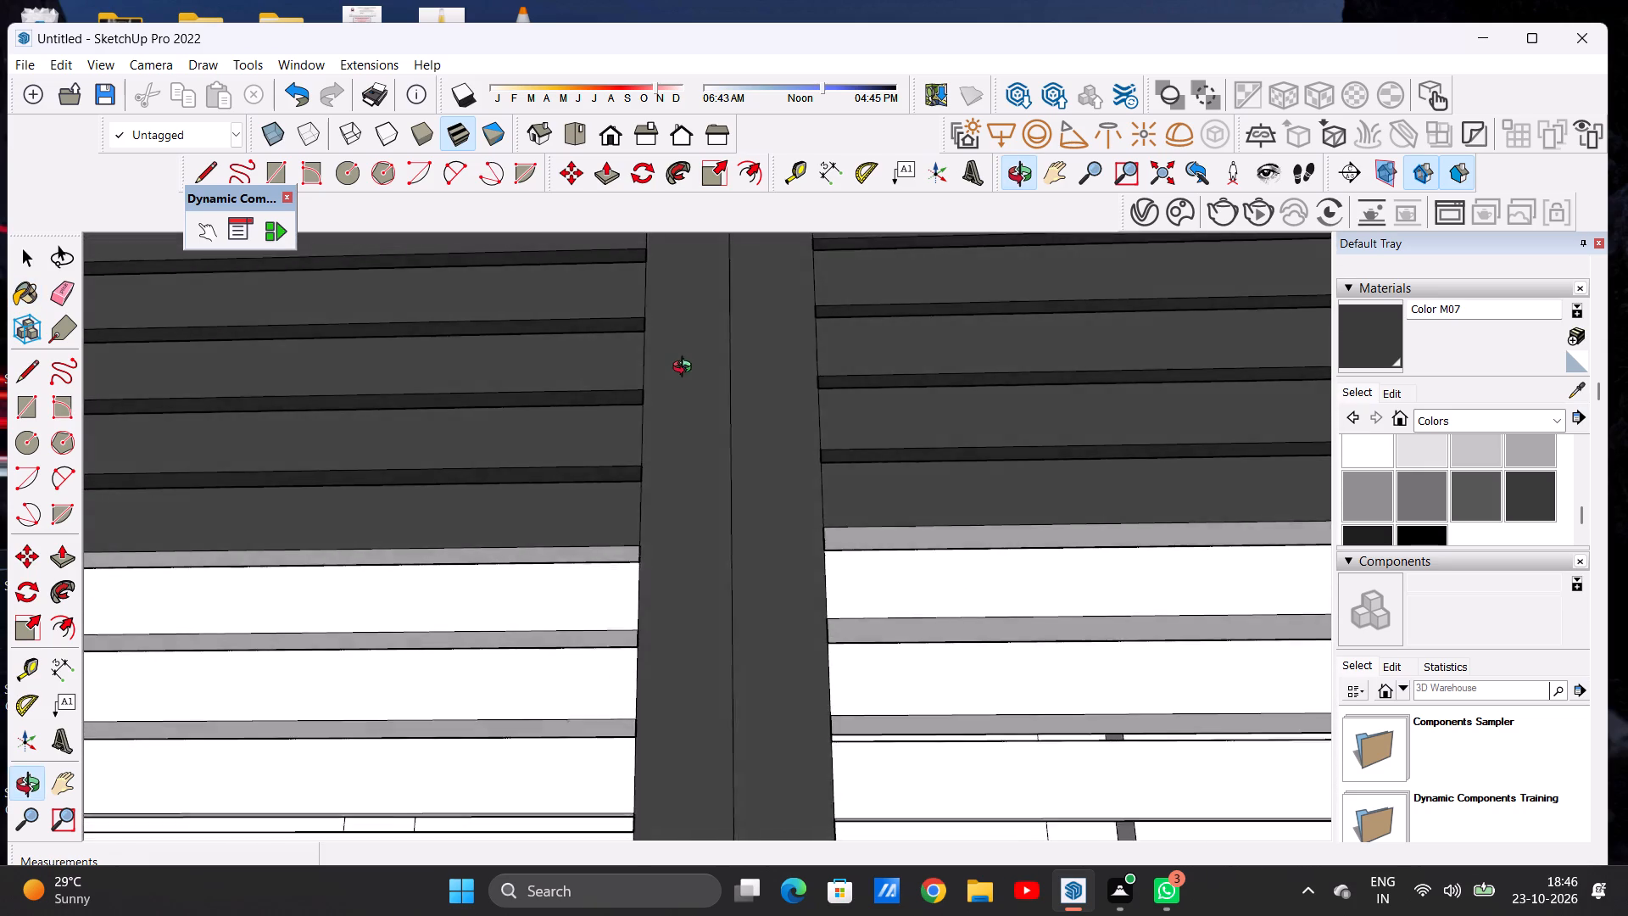
middle_click_drag(686, 369, 684, 365)
scroll(720, 502, "up", 6)
left_click(533, 574)
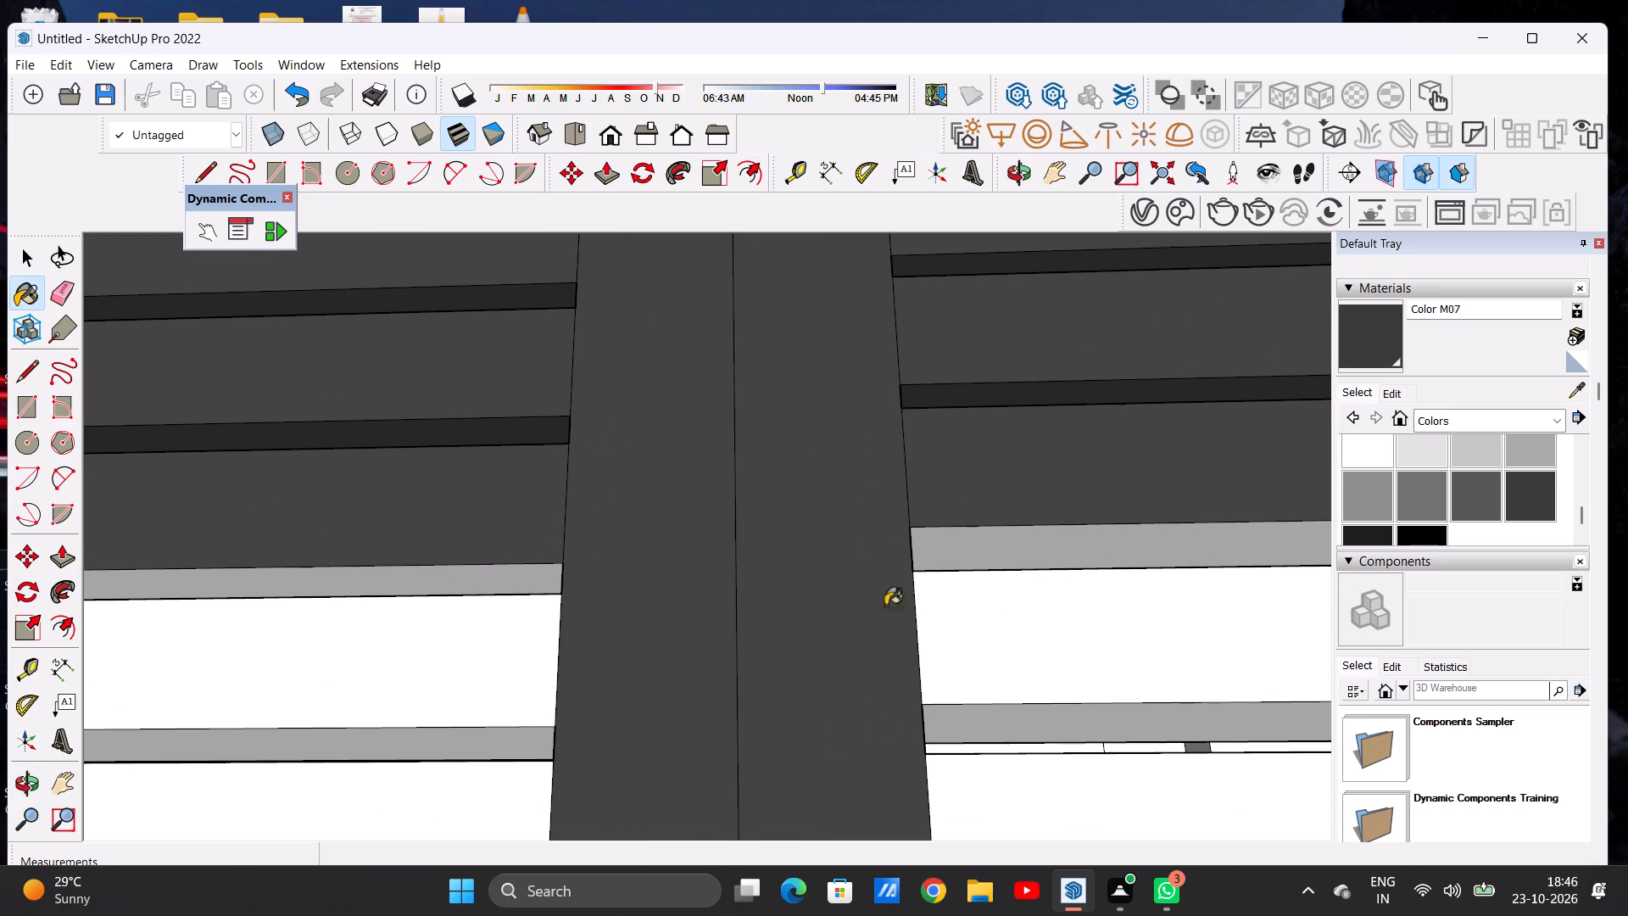
left_click(963, 545)
Paint the top and front faces of the sixteenth slat from the top in both louvred panels with Color M07.
scroll(877, 534, "down", 13)
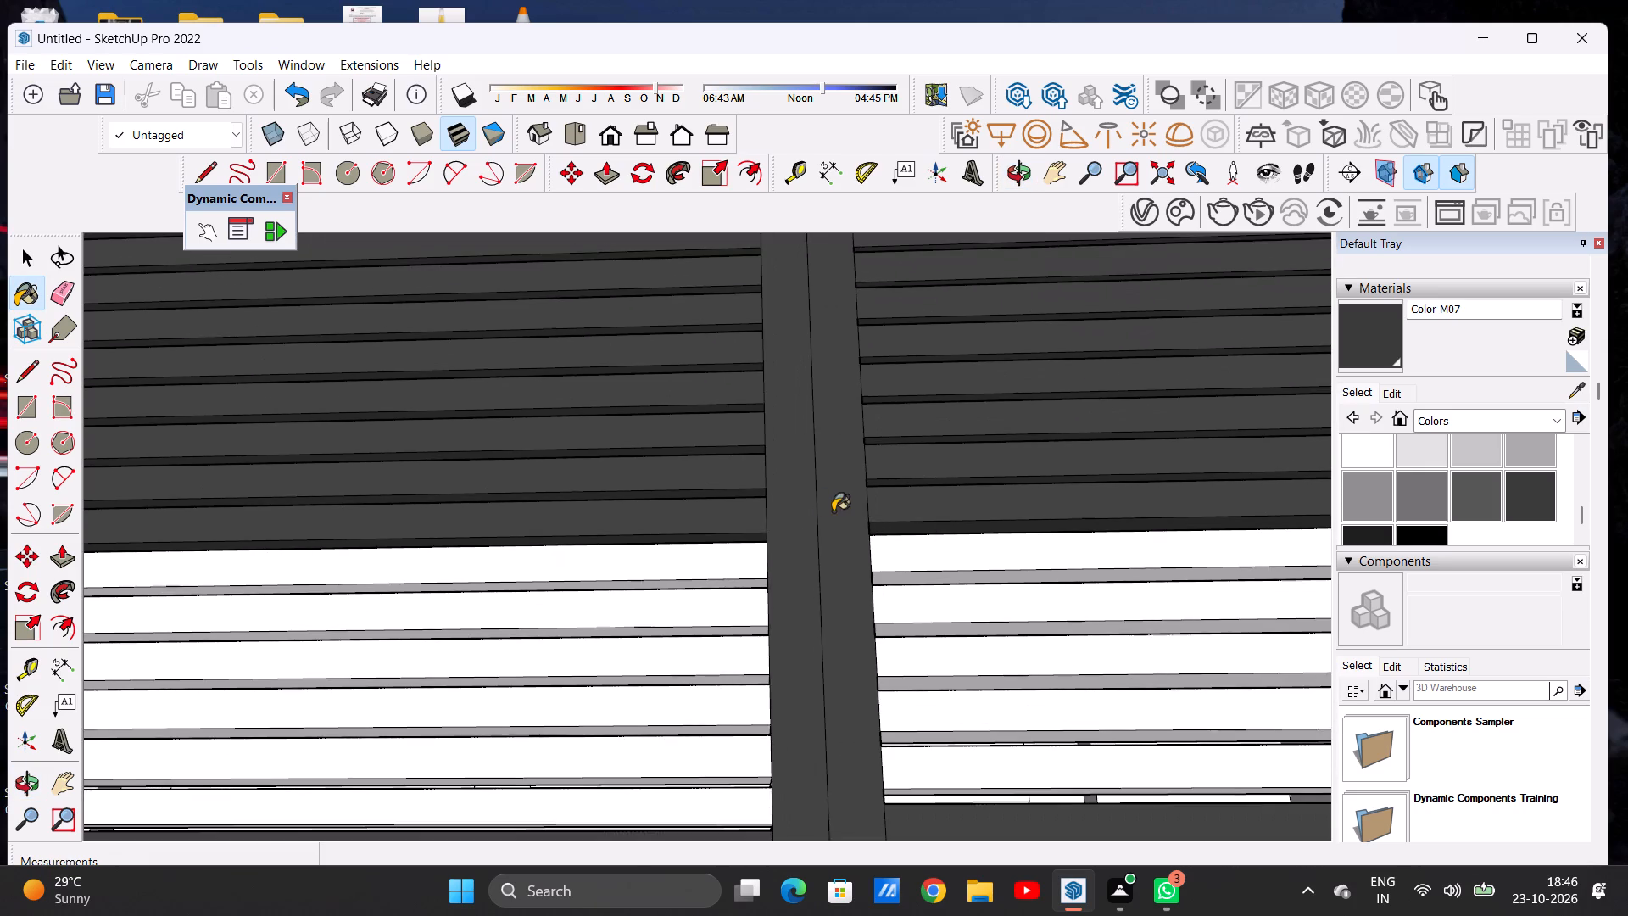
middle_click_drag(805, 497, 807, 702)
scroll(739, 509, "up", 2)
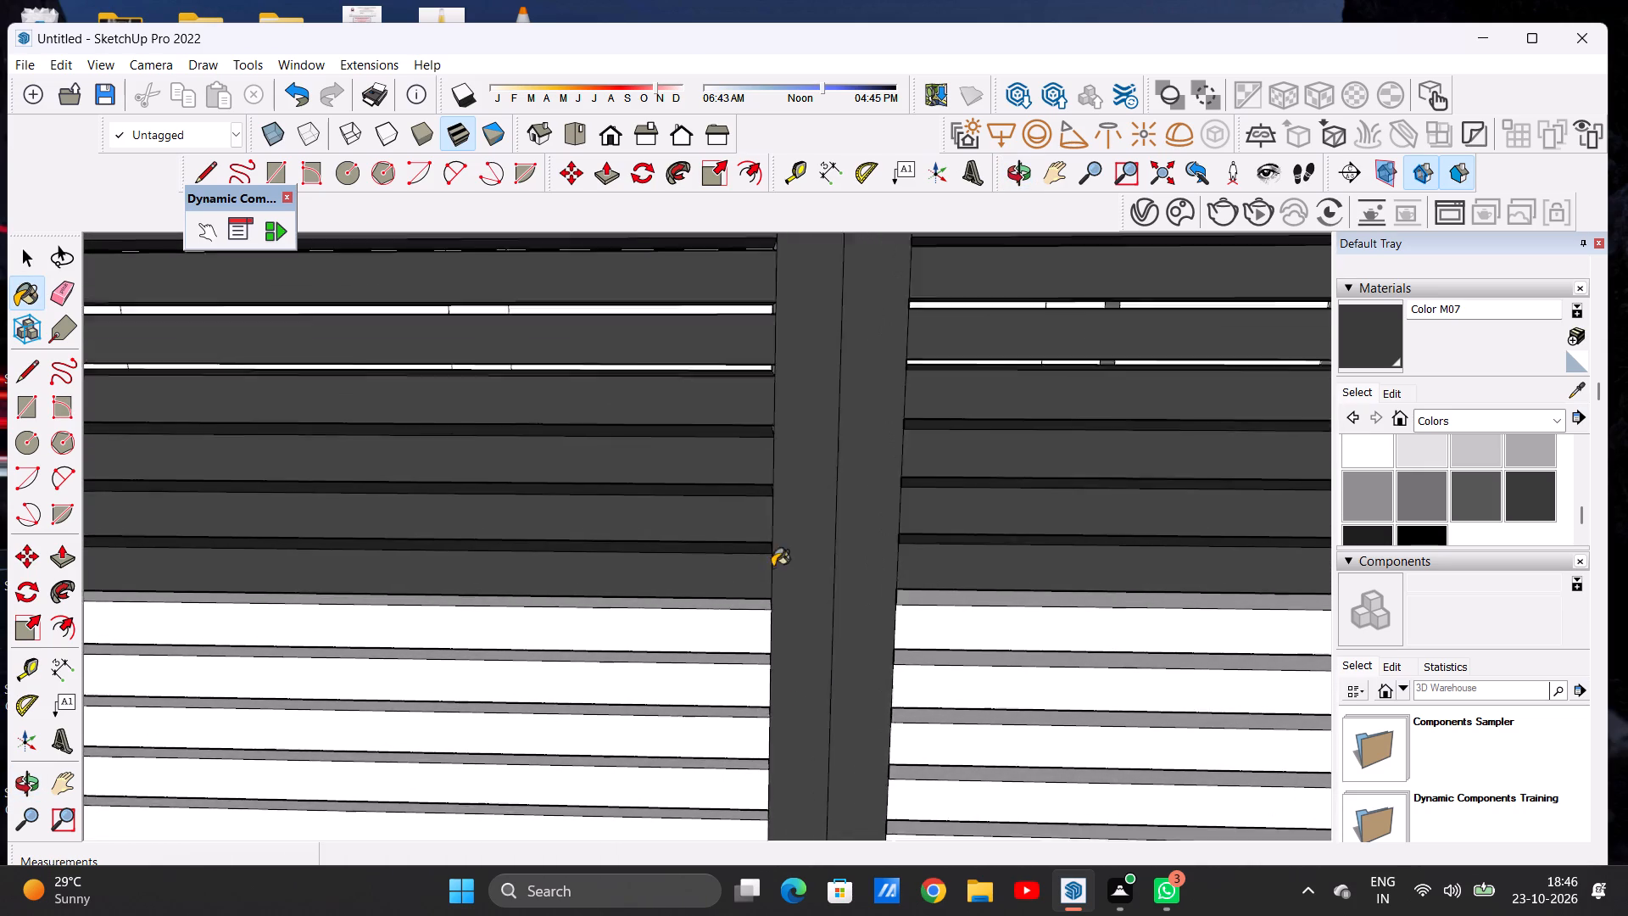
scroll(772, 567, "up", 3)
scroll(794, 608, "down", 1)
scroll(794, 608, "up", 1)
left_click(748, 612)
left_click(977, 602)
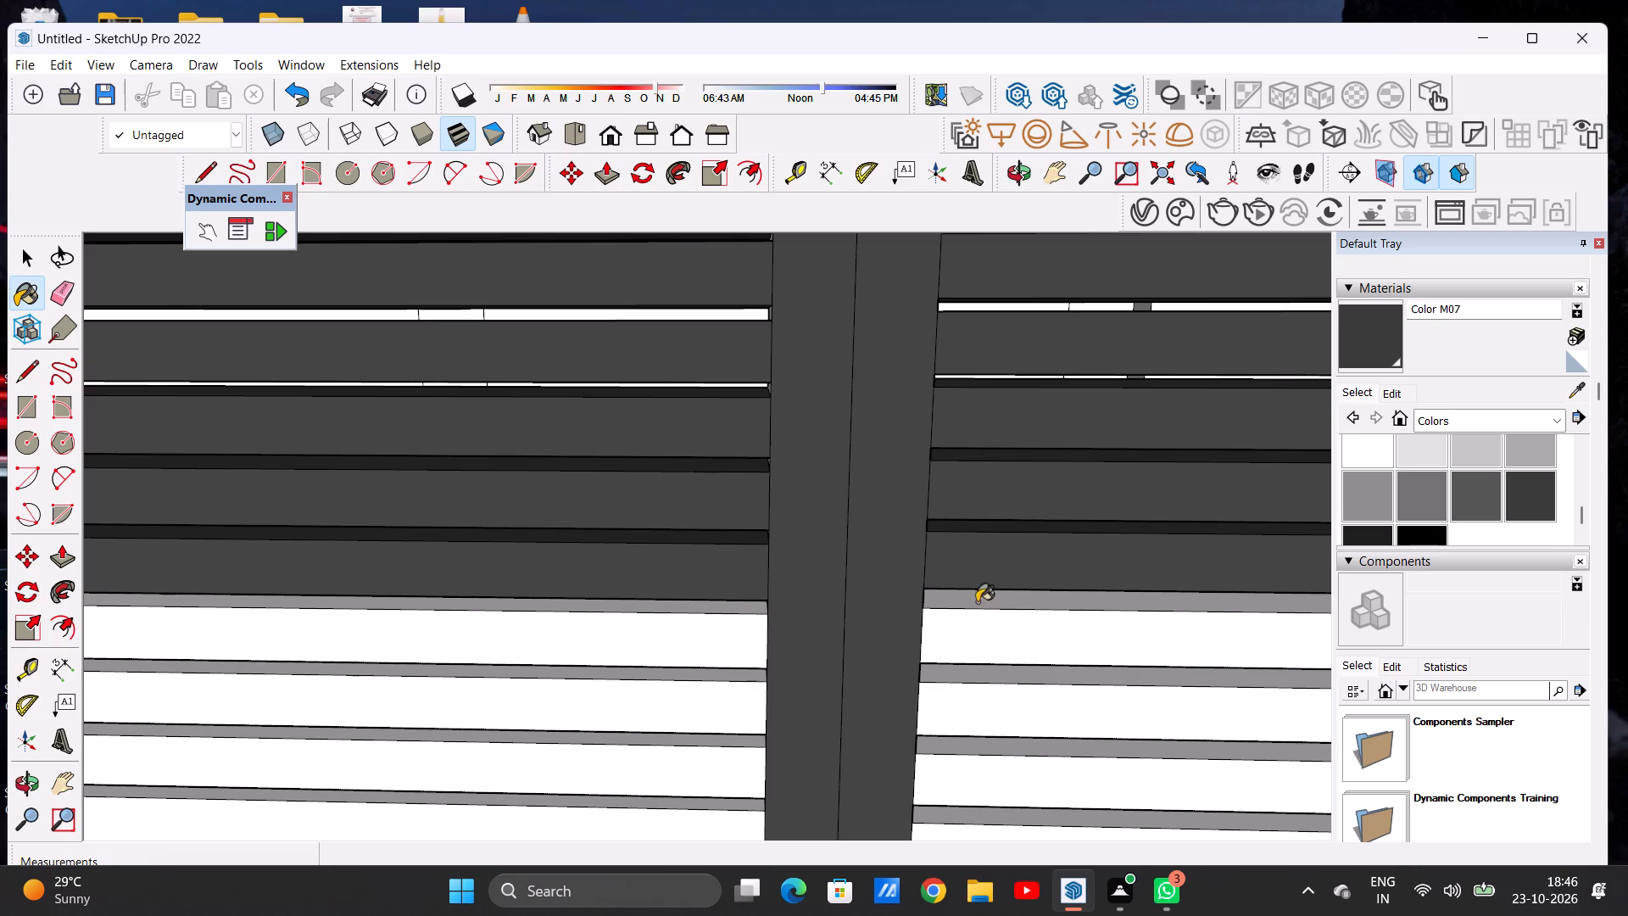
left_click(976, 628)
left_click(756, 642)
Paint the undersides of the sixteenth slat from the top in both louvred panels with Color M07.
scroll(594, 619, "down", 6)
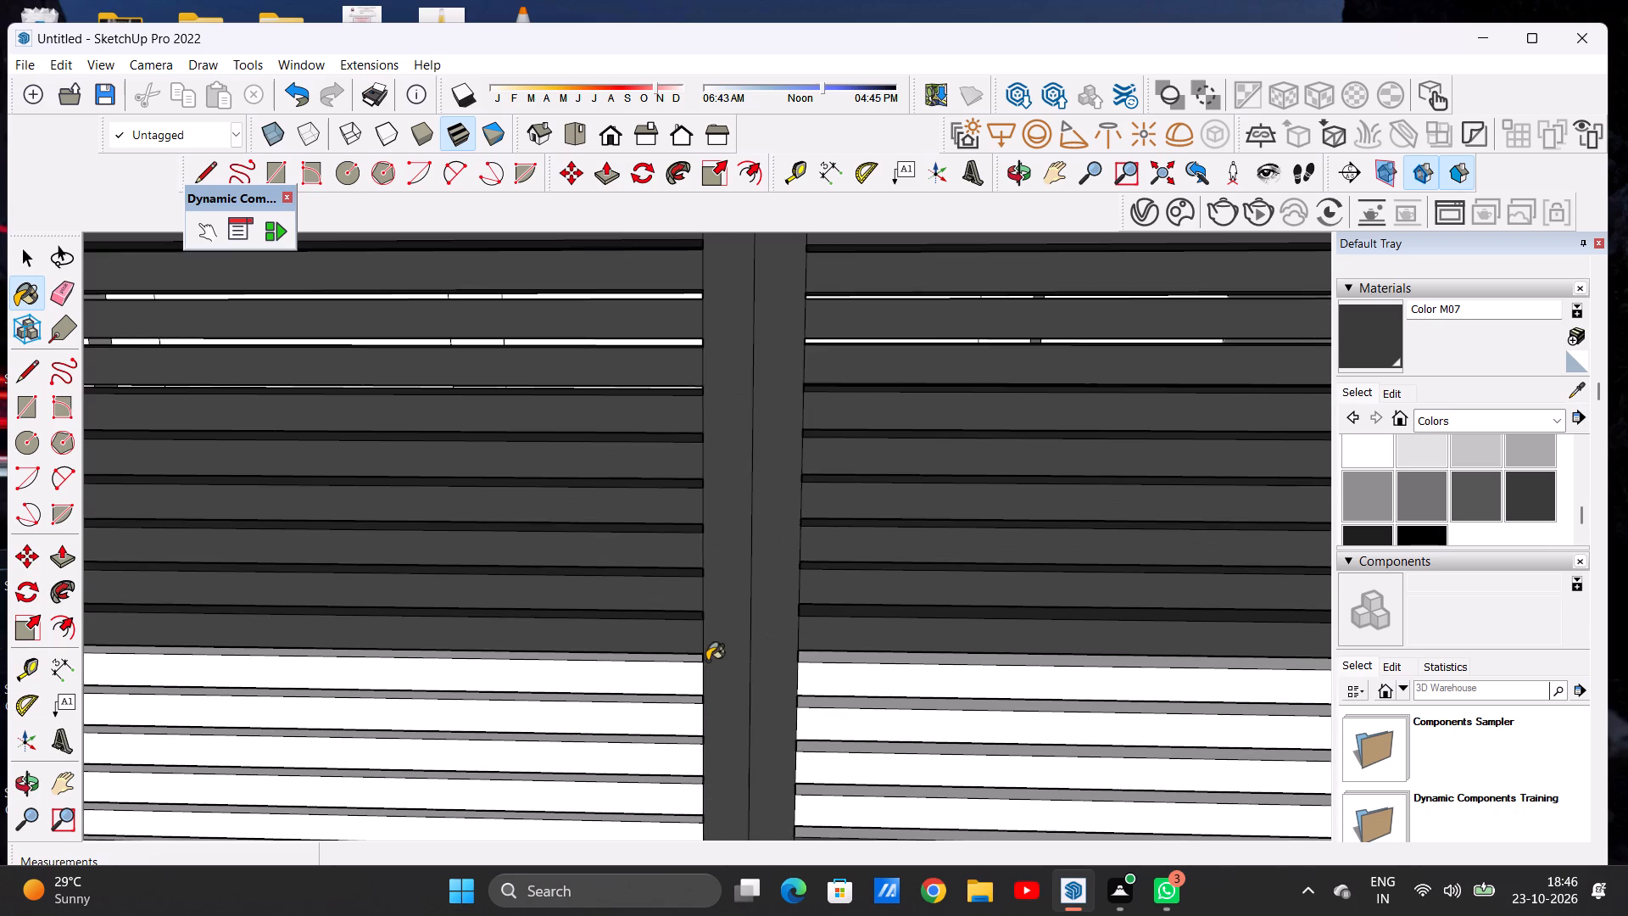
middle_click_drag(744, 647, 744, 416)
scroll(739, 605, "up", 7)
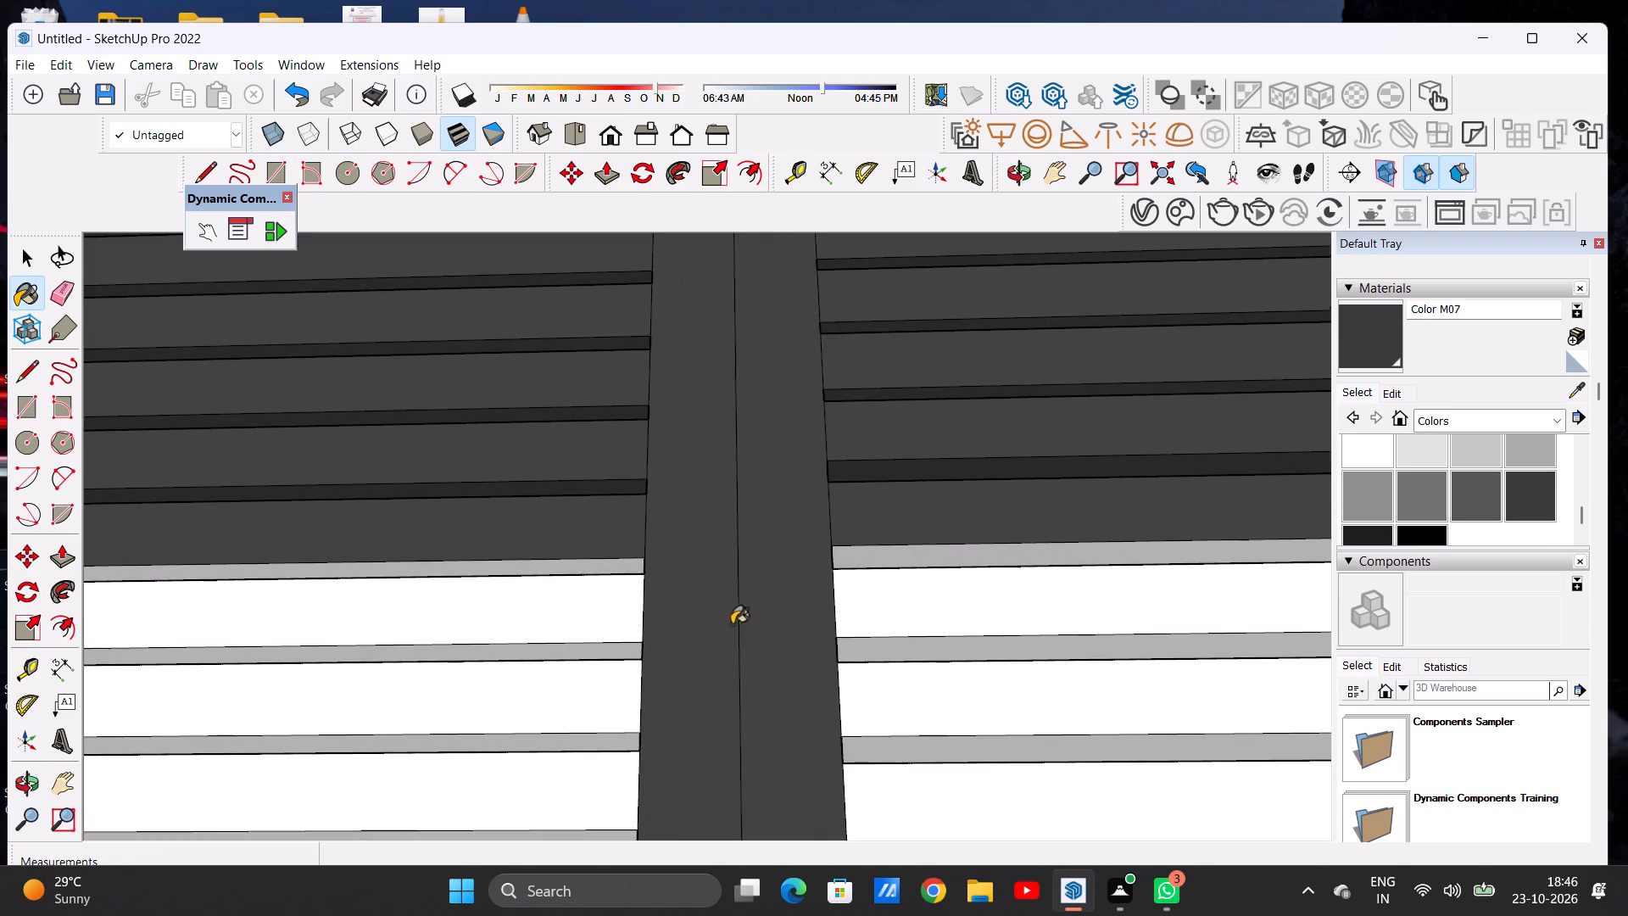
scroll(647, 600, "up", 6)
left_click(614, 550)
left_click(1068, 524)
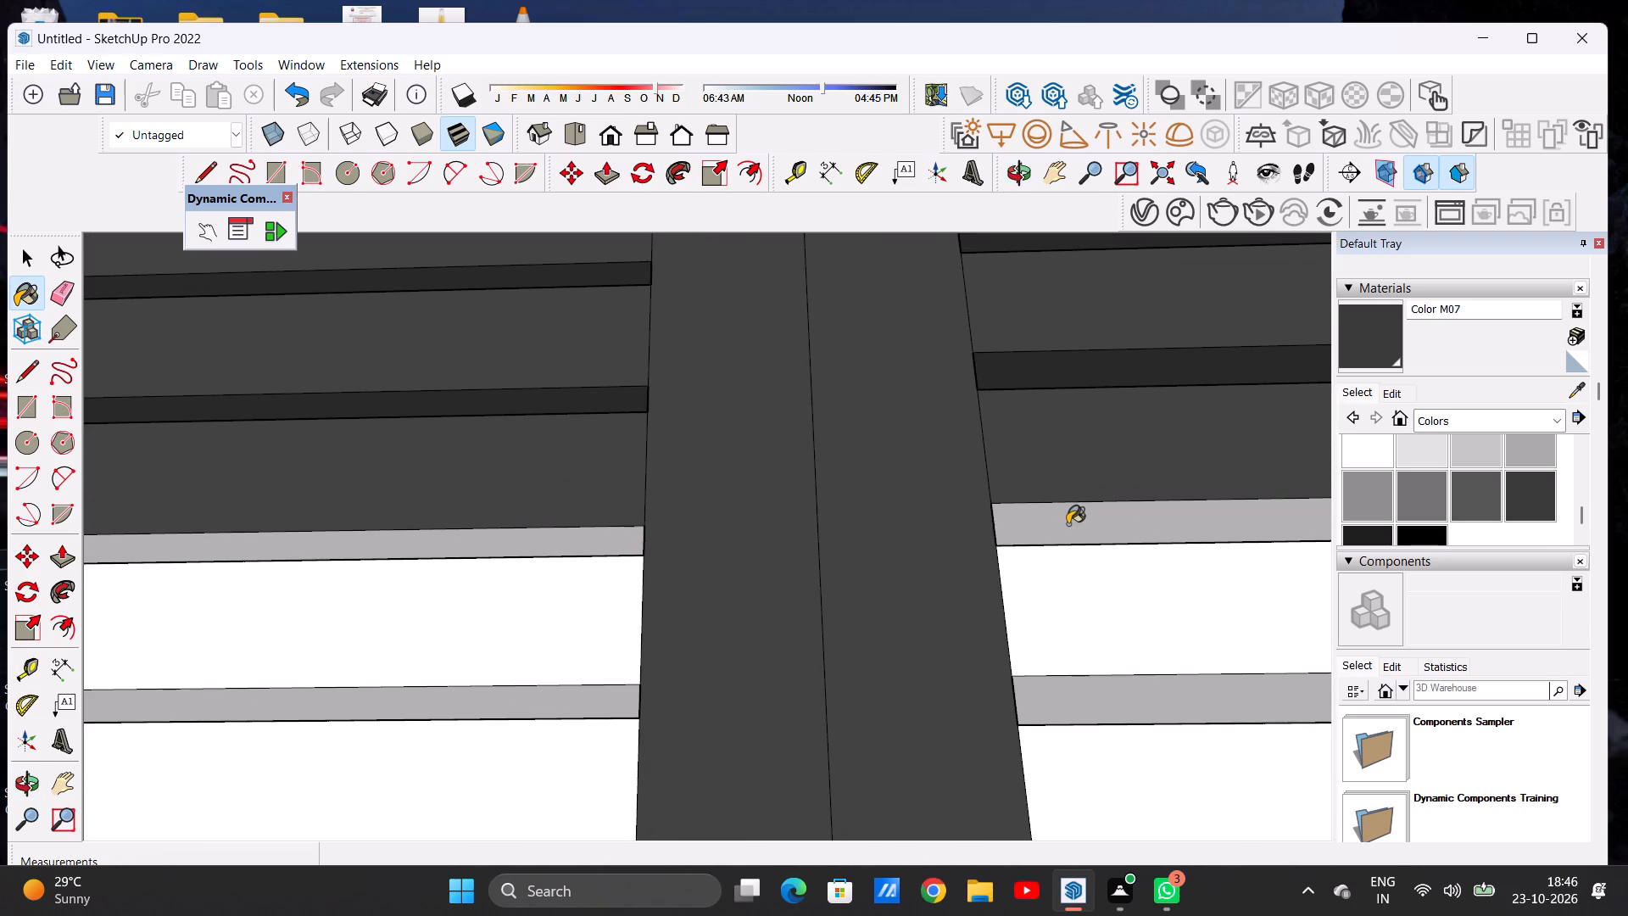
Paint the top and front faces of the seventeenth slat from the top in both louvred panels with Color M07.
scroll(854, 562, "down", 14)
scroll(773, 524, "up", 1)
middle_click_drag(767, 561, 755, 764)
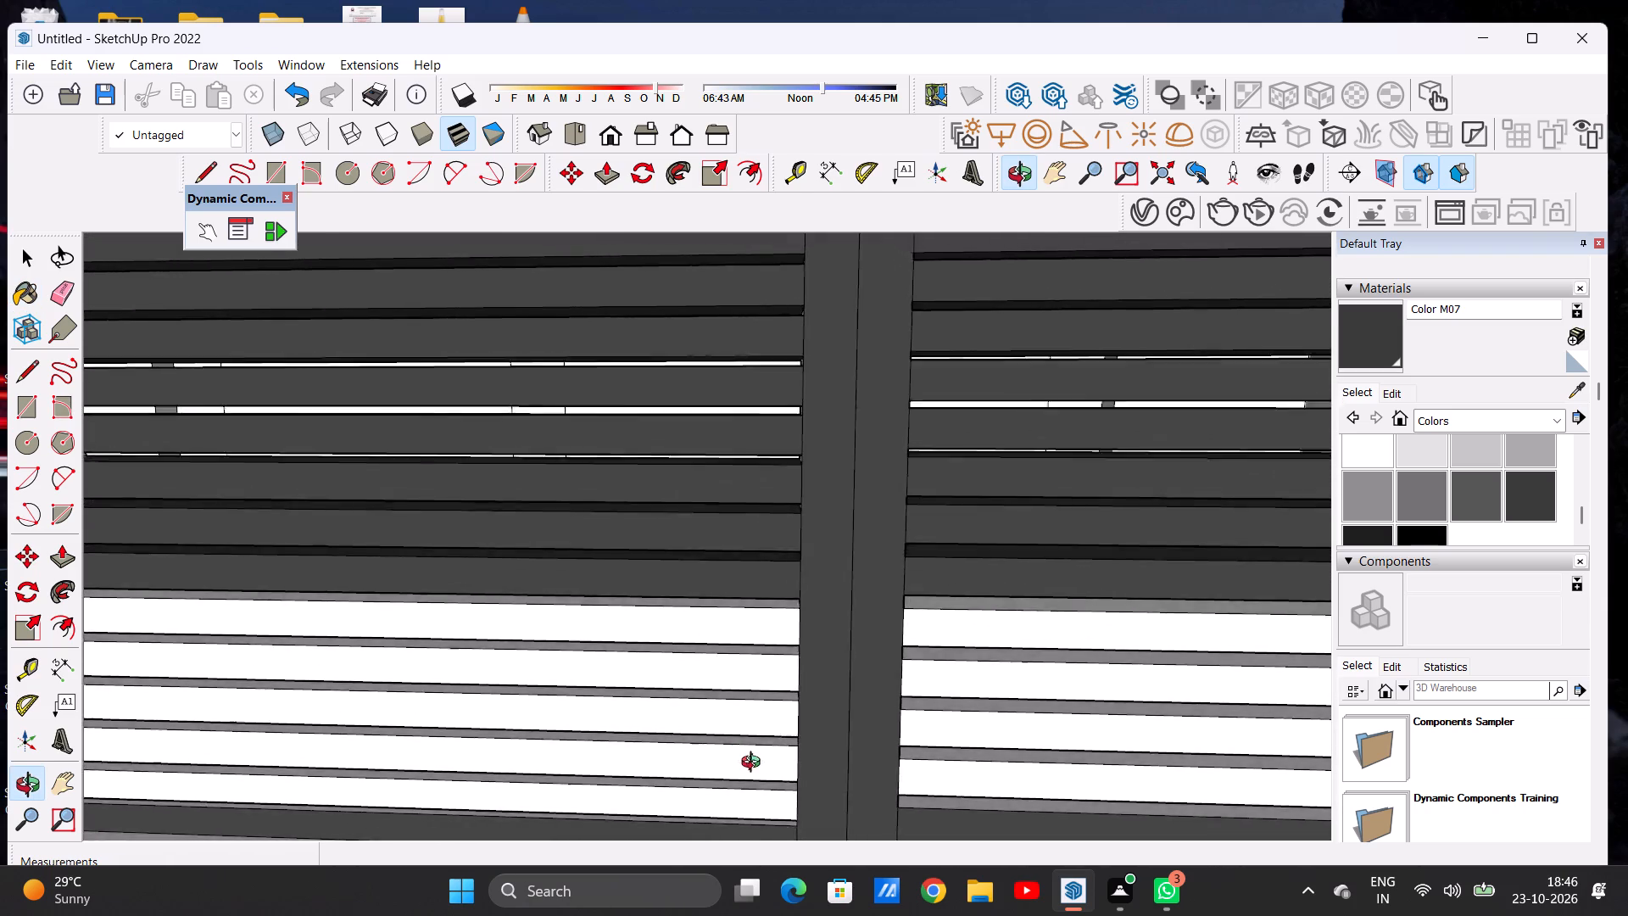
middle_click_drag(755, 764, 791, 809)
scroll(873, 656, "up", 1)
scroll(873, 656, "down", 1)
scroll(873, 656, "up", 3)
scroll(817, 602, "up", 6)
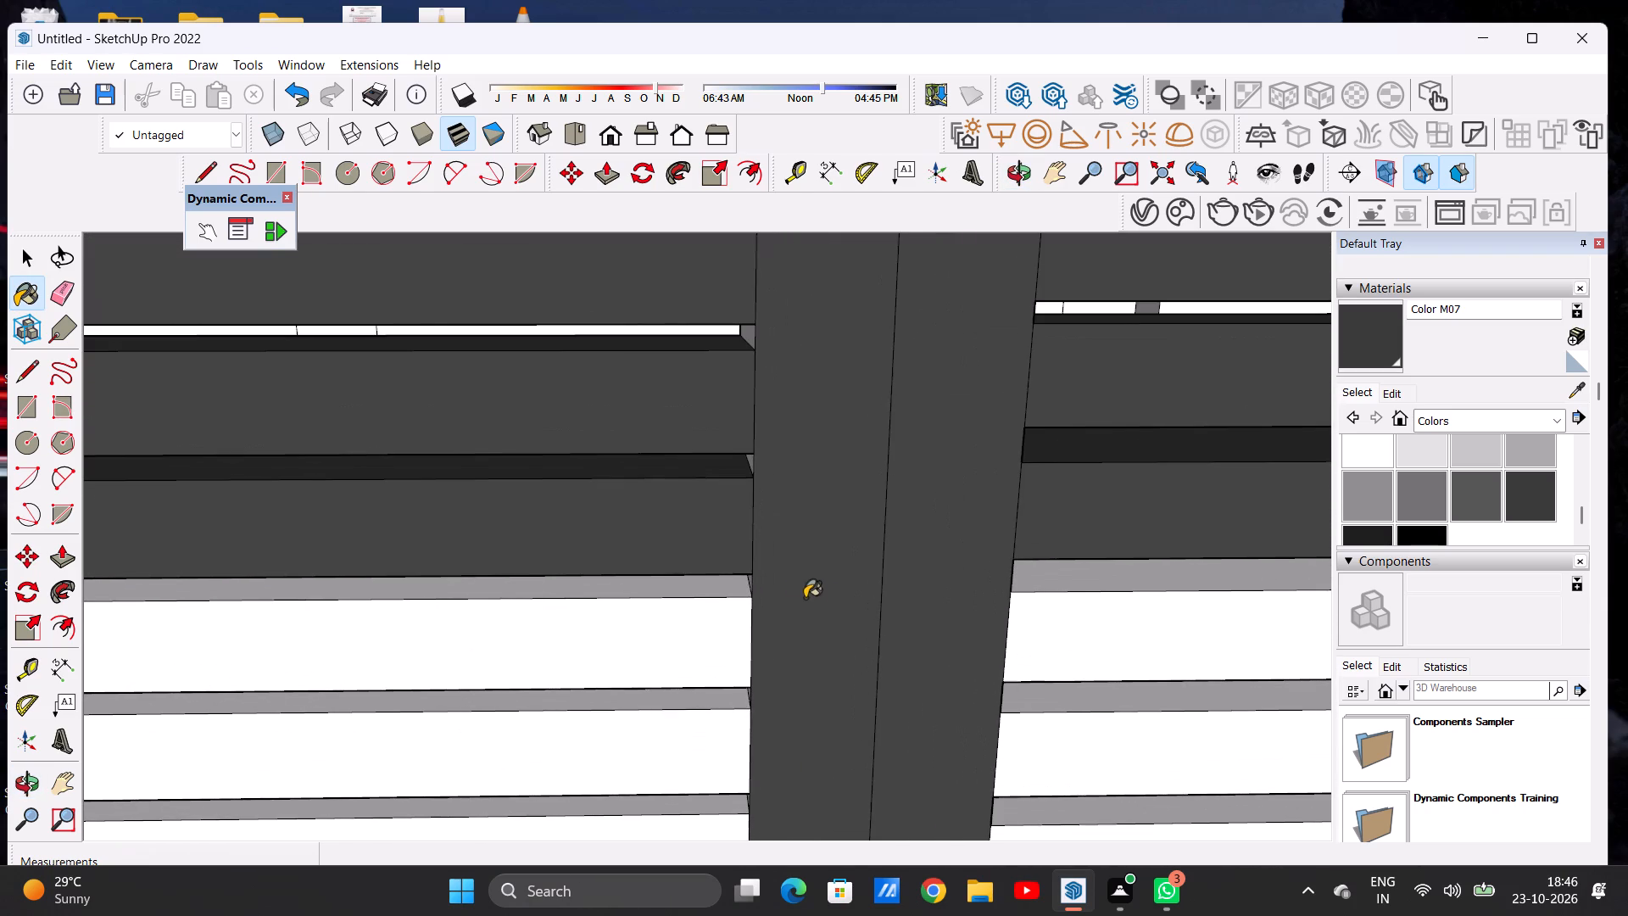
left_click(722, 598)
left_click(1080, 574)
left_click(724, 593)
left_click(745, 627)
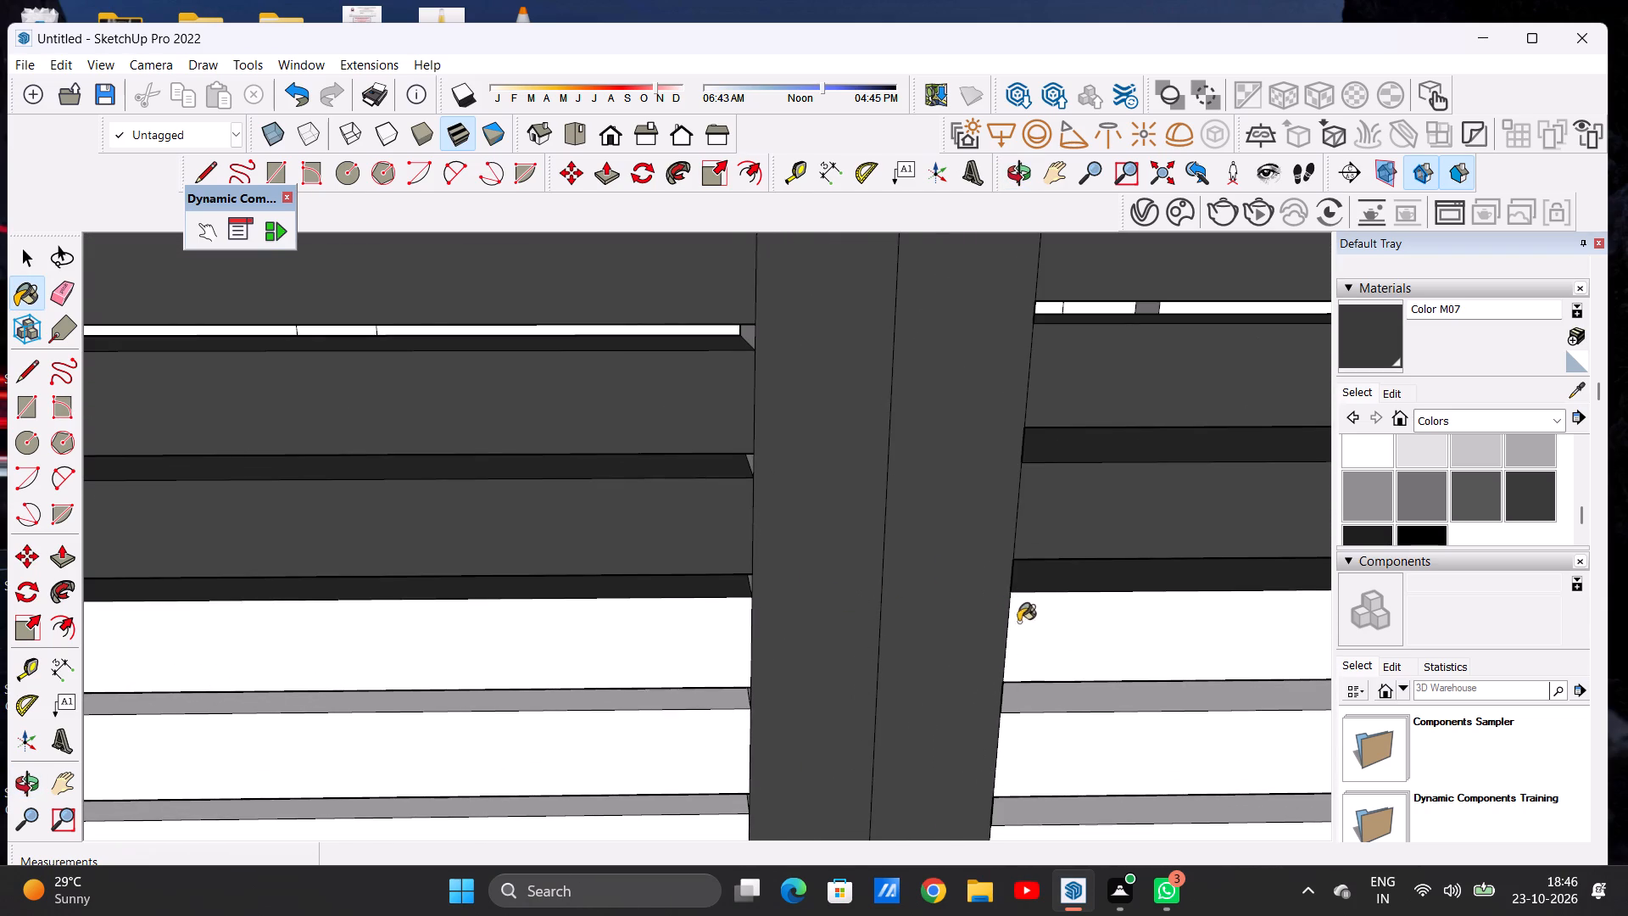
left_click(1085, 628)
Paint the undersides of the seventeenth slat from the top in both louvred panels with Color M07.
scroll(775, 662, "down", 8)
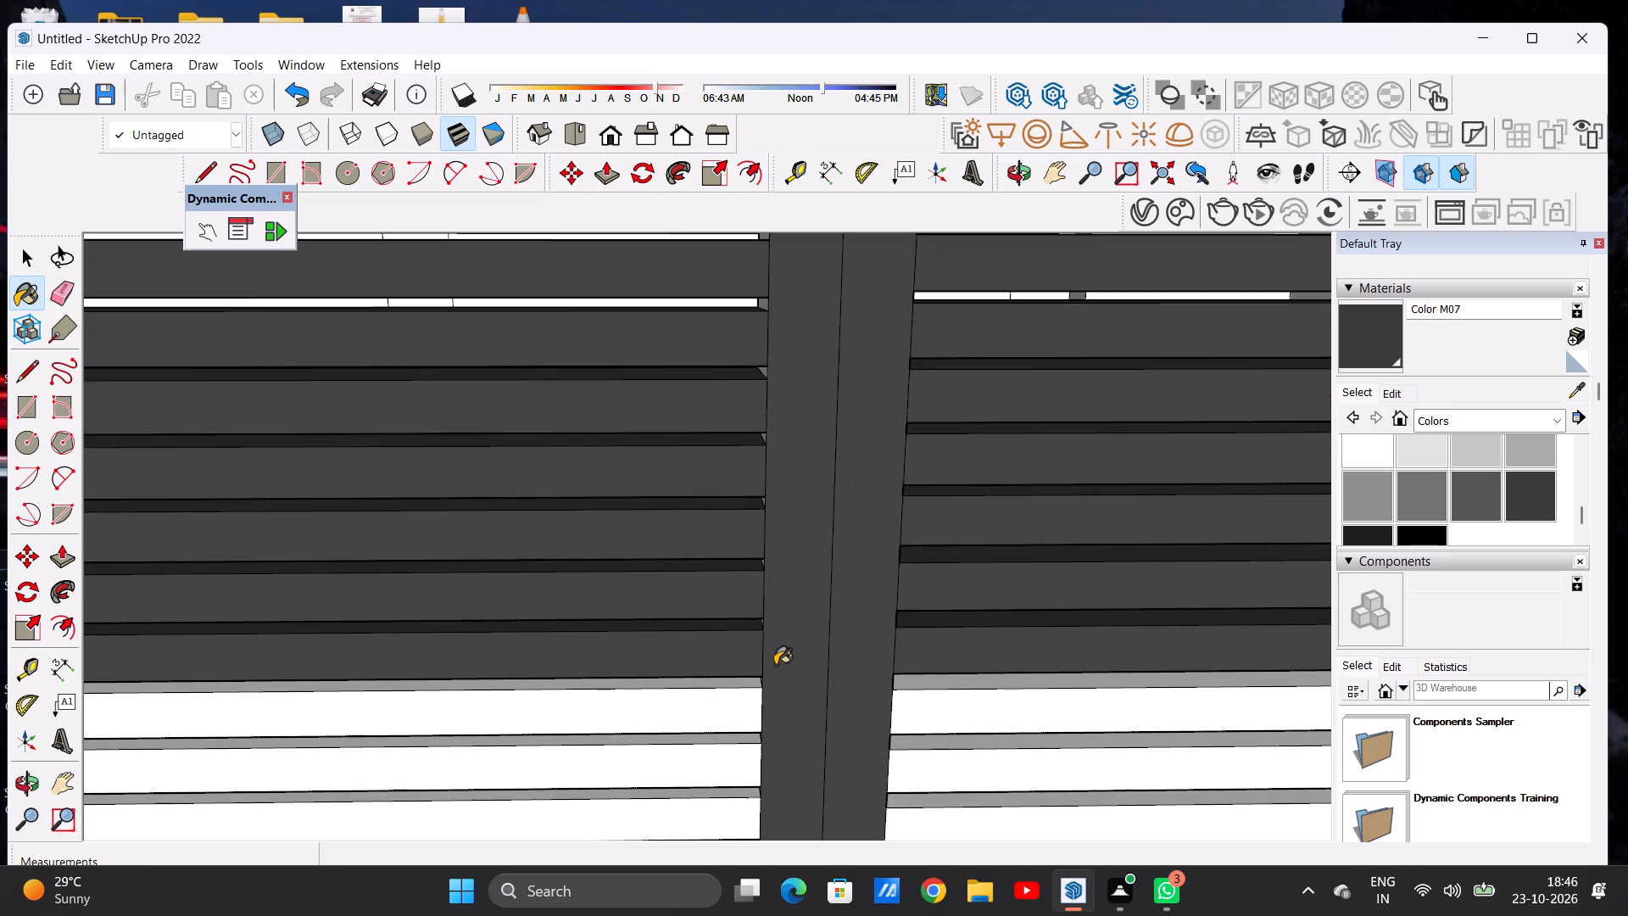
scroll(867, 612, "down", 7)
middle_click_drag(836, 676, 849, 495)
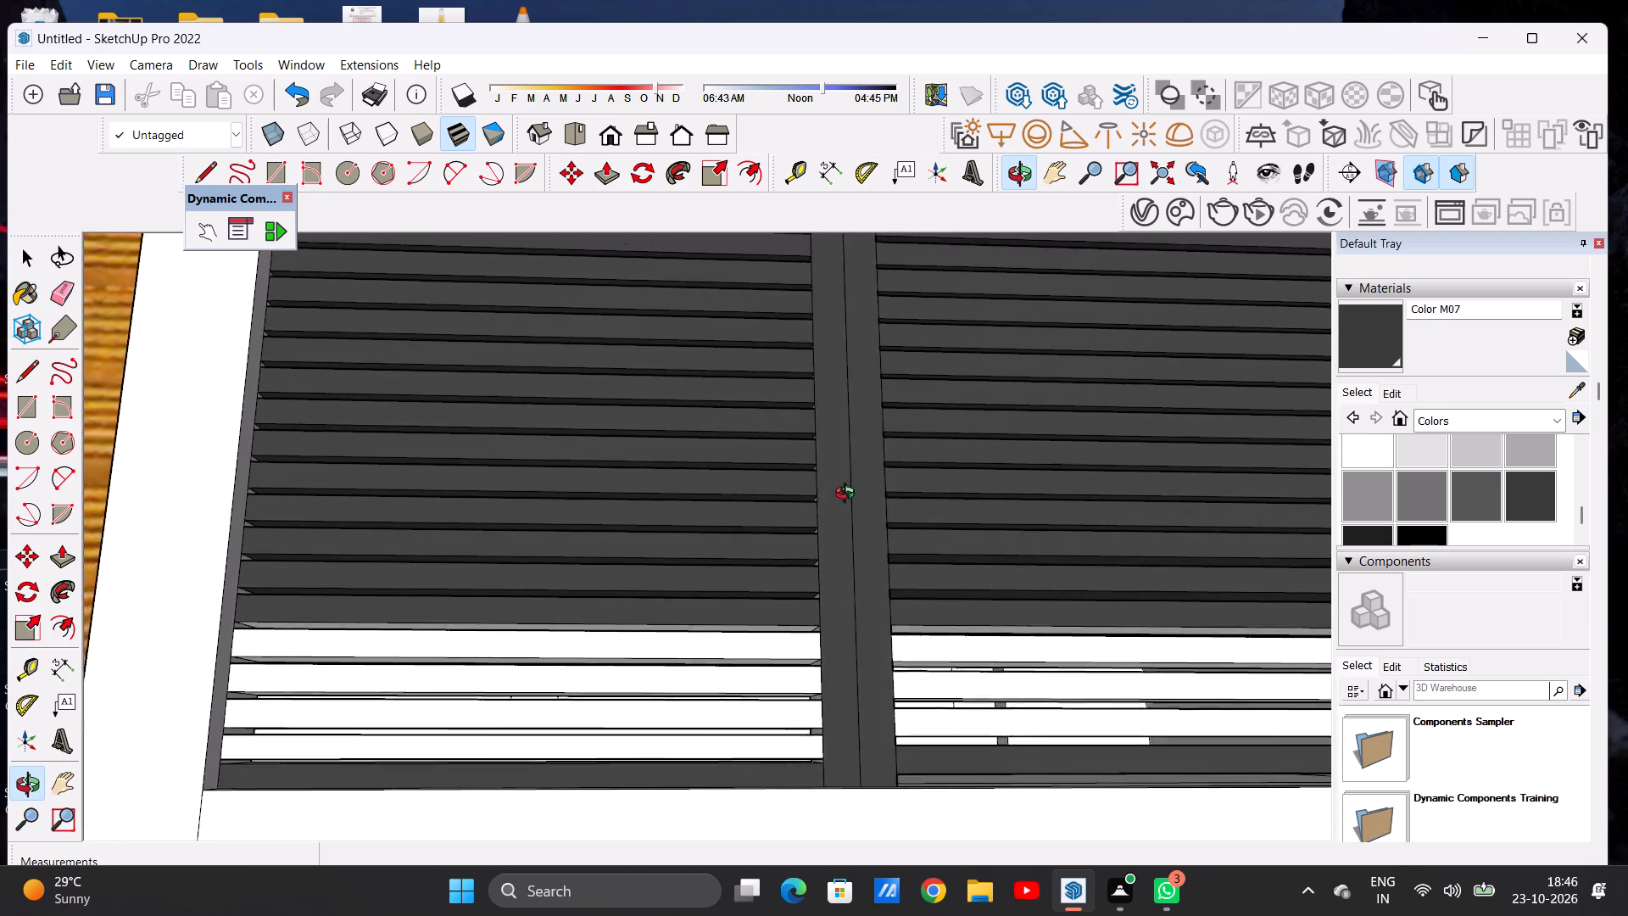
middle_click_drag(849, 495, 837, 442)
scroll(932, 589, "up", 7)
scroll(708, 637, "up", 6)
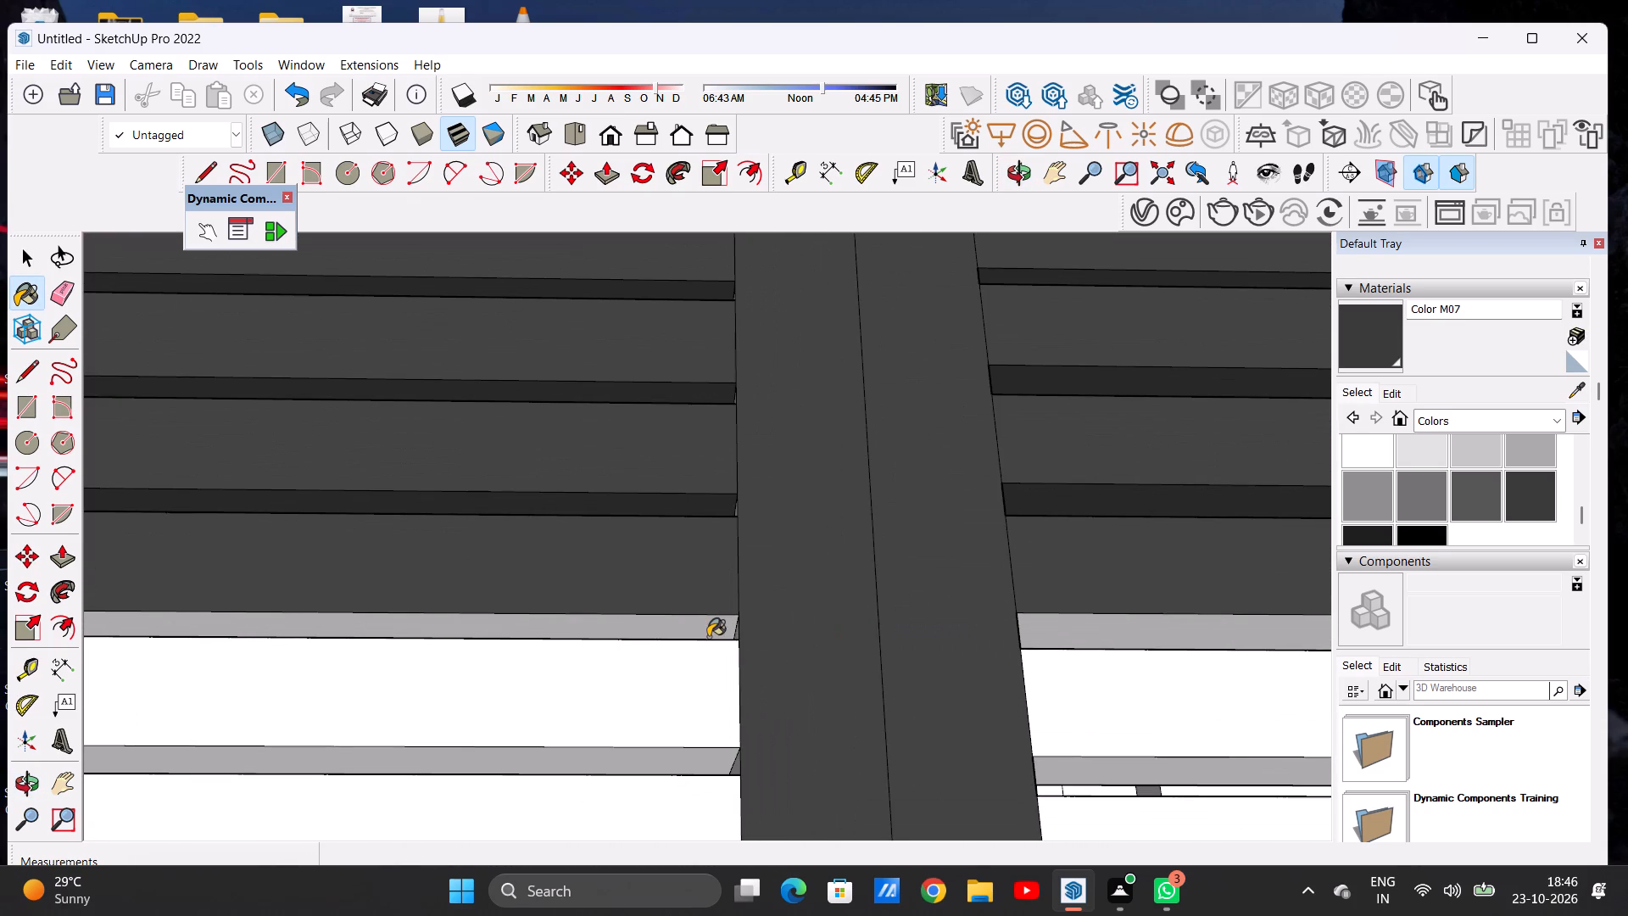
left_click(708, 637)
scroll(649, 635, "down", 6)
scroll(1063, 651, "up", 6)
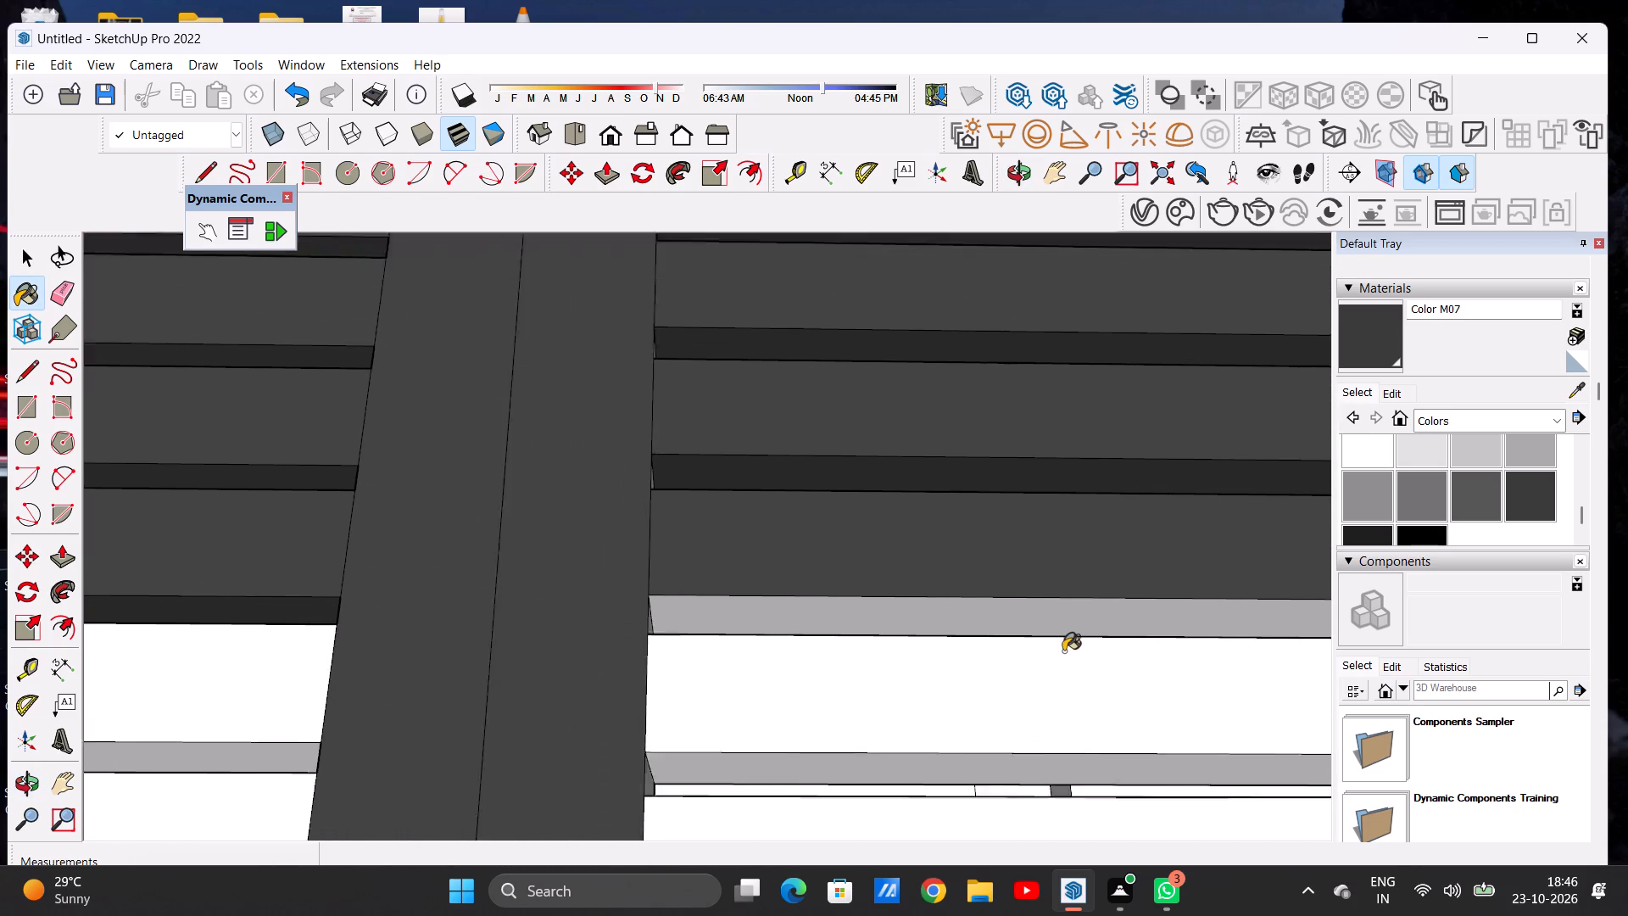
scroll(1063, 651, "up", 2)
left_click(1060, 606)
Paint the front faces of the eighteenth slat from the top in both louvred panels with Color M07.
left_click(884, 684)
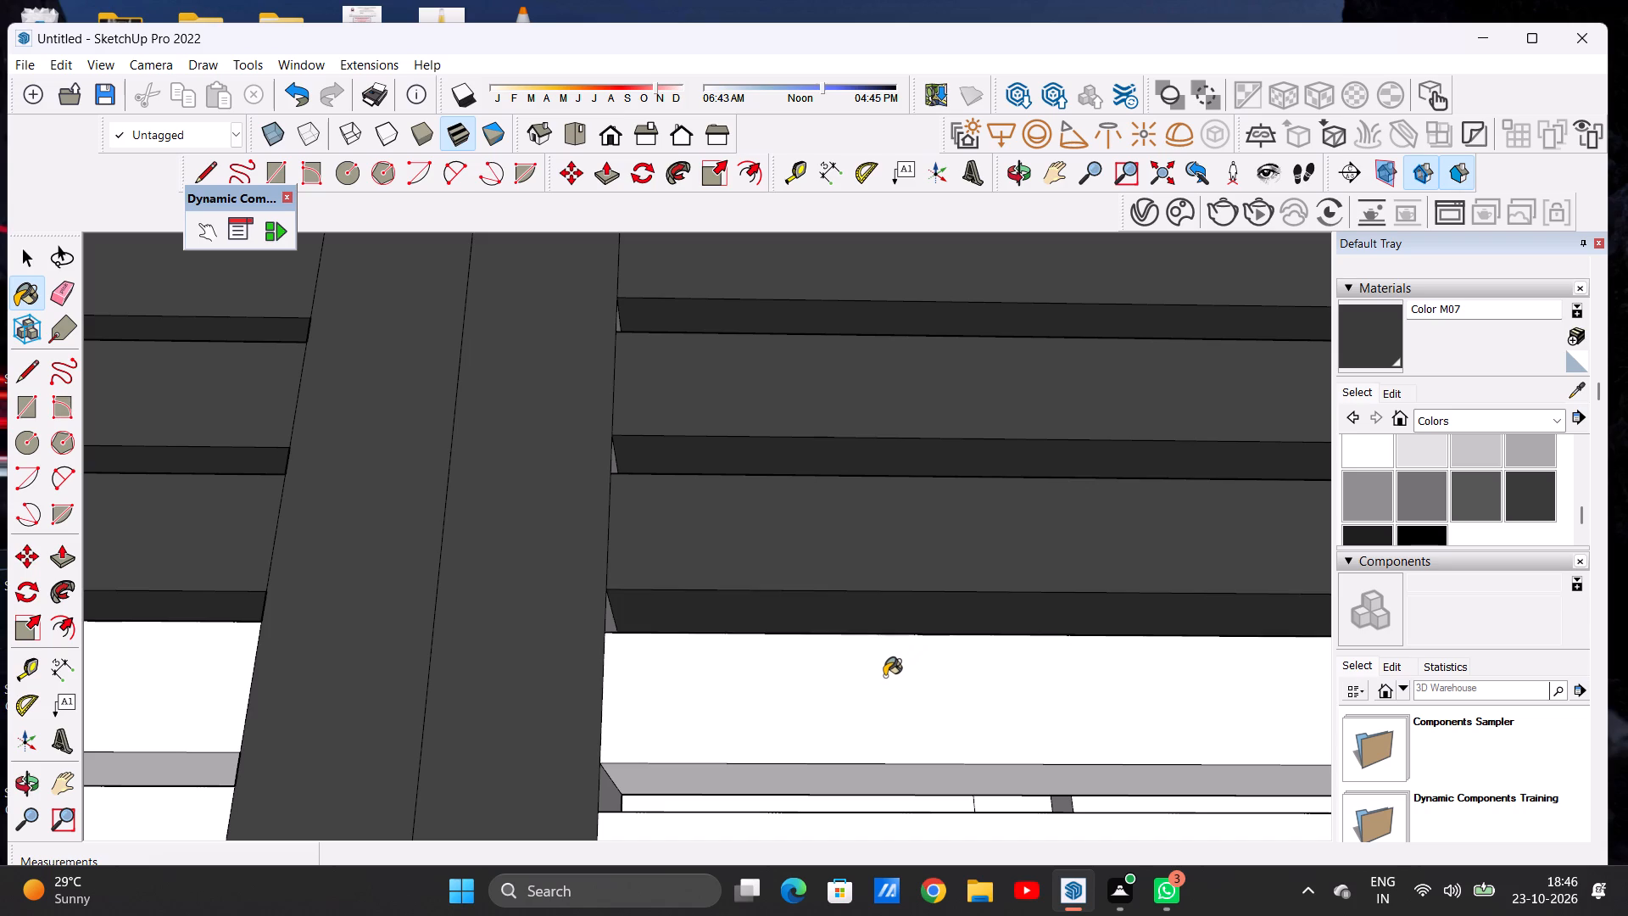
scroll(924, 623, "down", 2)
scroll(926, 625, "up", 1)
scroll(926, 627, "down", 9)
left_click(641, 653)
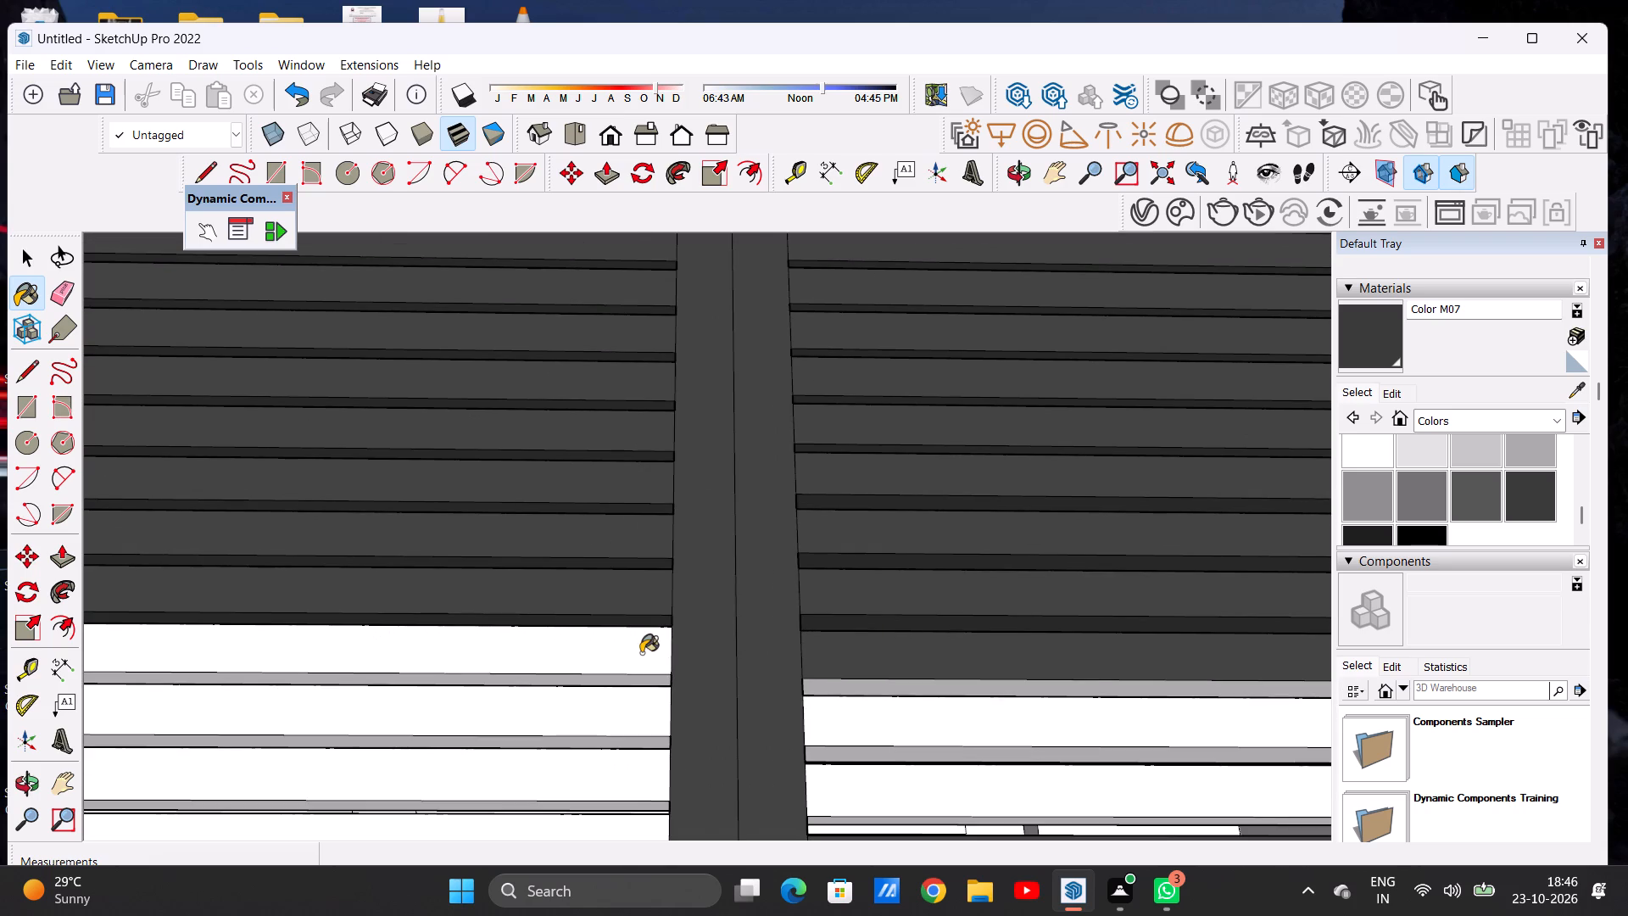
Paint the undersides of the eighteenth slat from the top in both louvred panels with Color M07.
middle_click_drag(800, 691, 791, 599)
middle_click_drag(791, 594, 791, 584)
middle_click(791, 581)
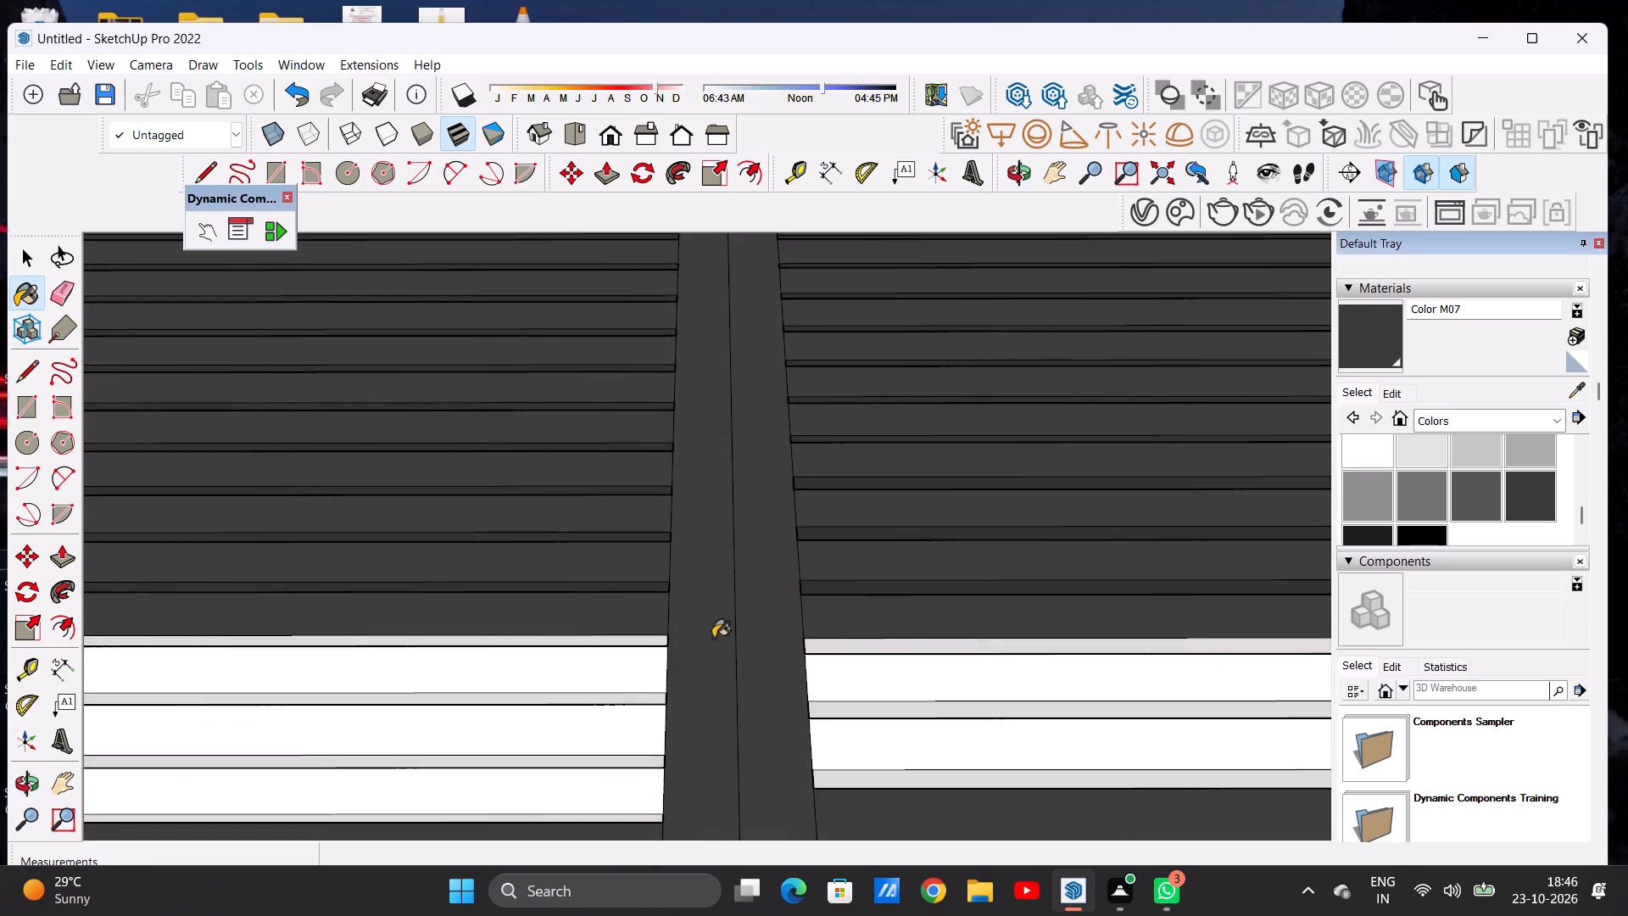
scroll(728, 686, "up", 10)
left_click(583, 561)
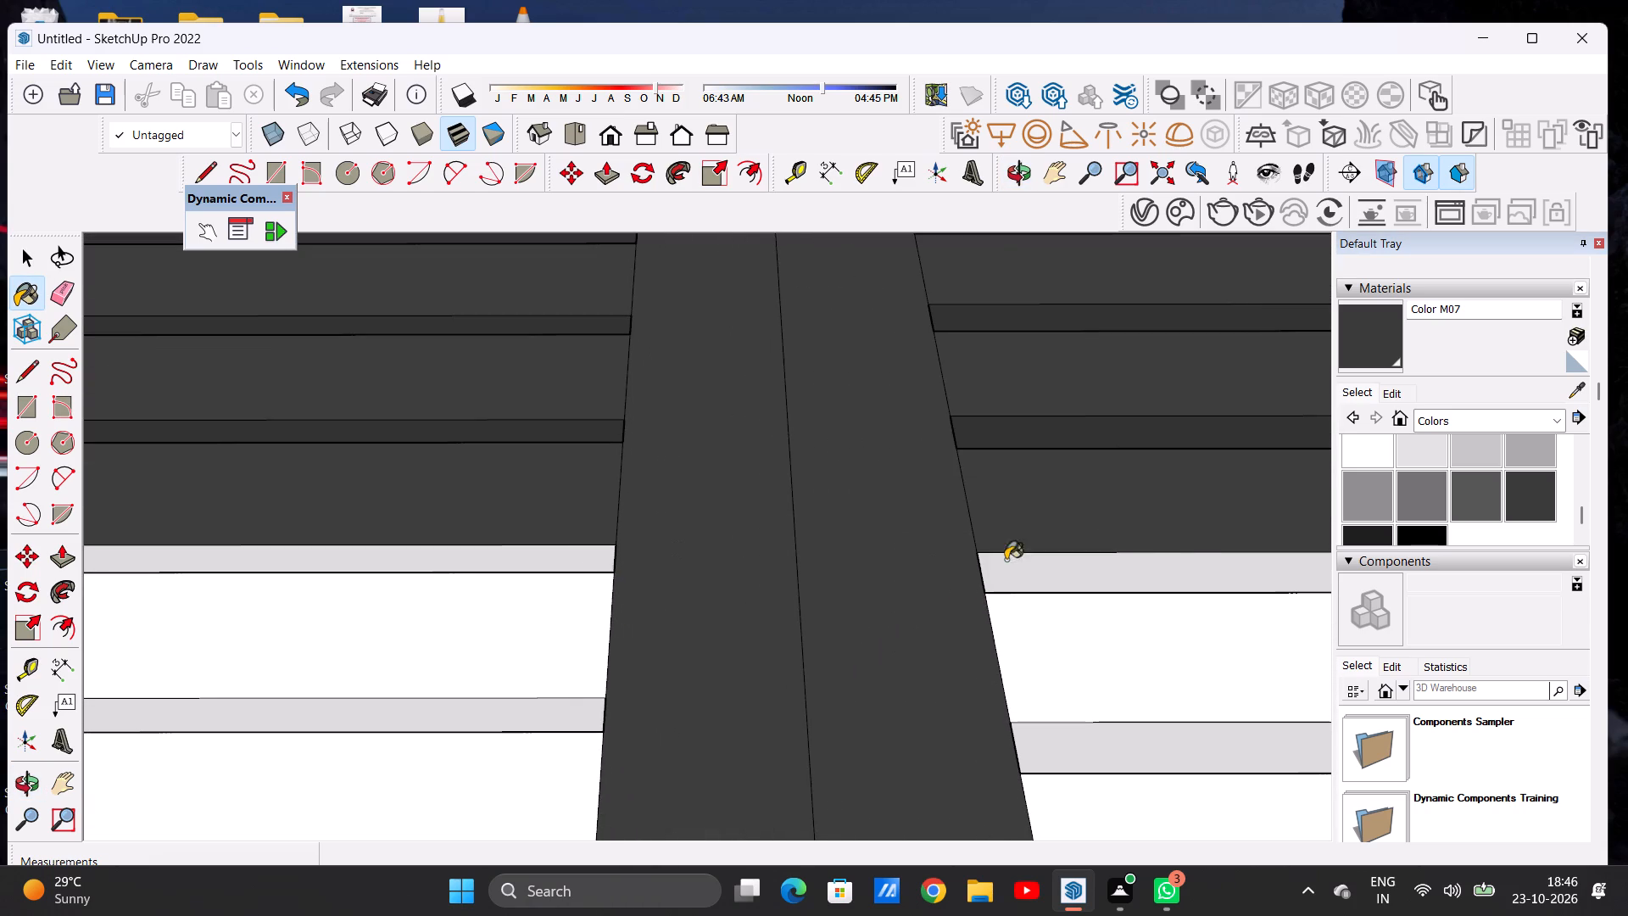
left_click(1153, 559)
Paint the front faces of the nineteenth slat from the top in both louvred panels with Color M07.
scroll(951, 619, "down", 12)
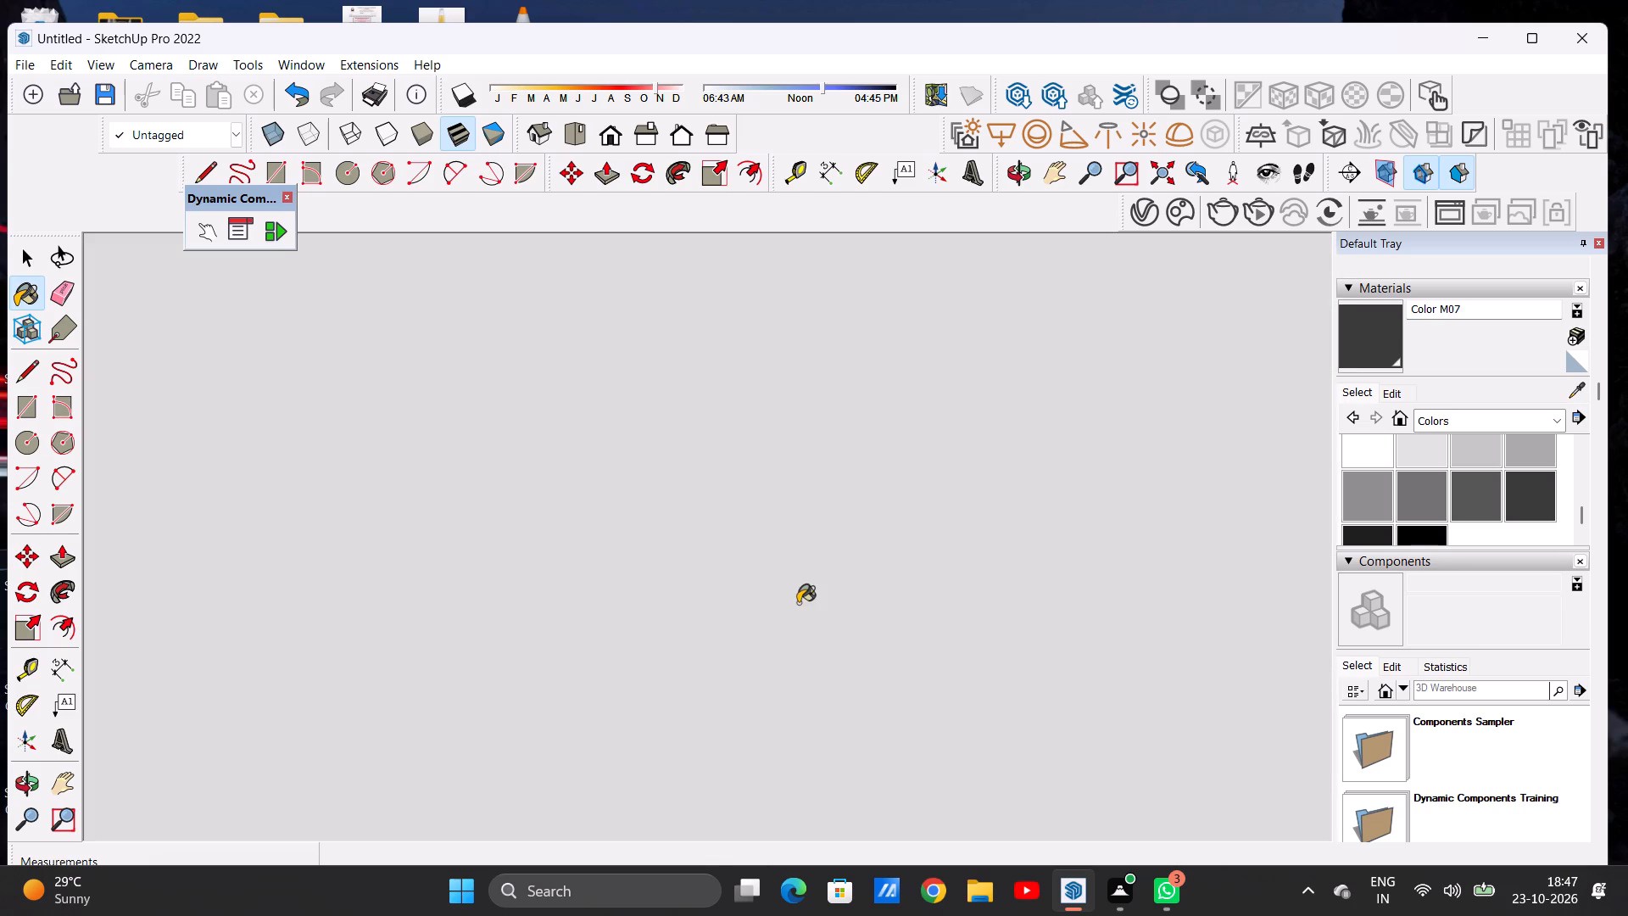
middle_click_drag(795, 578, 797, 707)
scroll(789, 684, "down", 6)
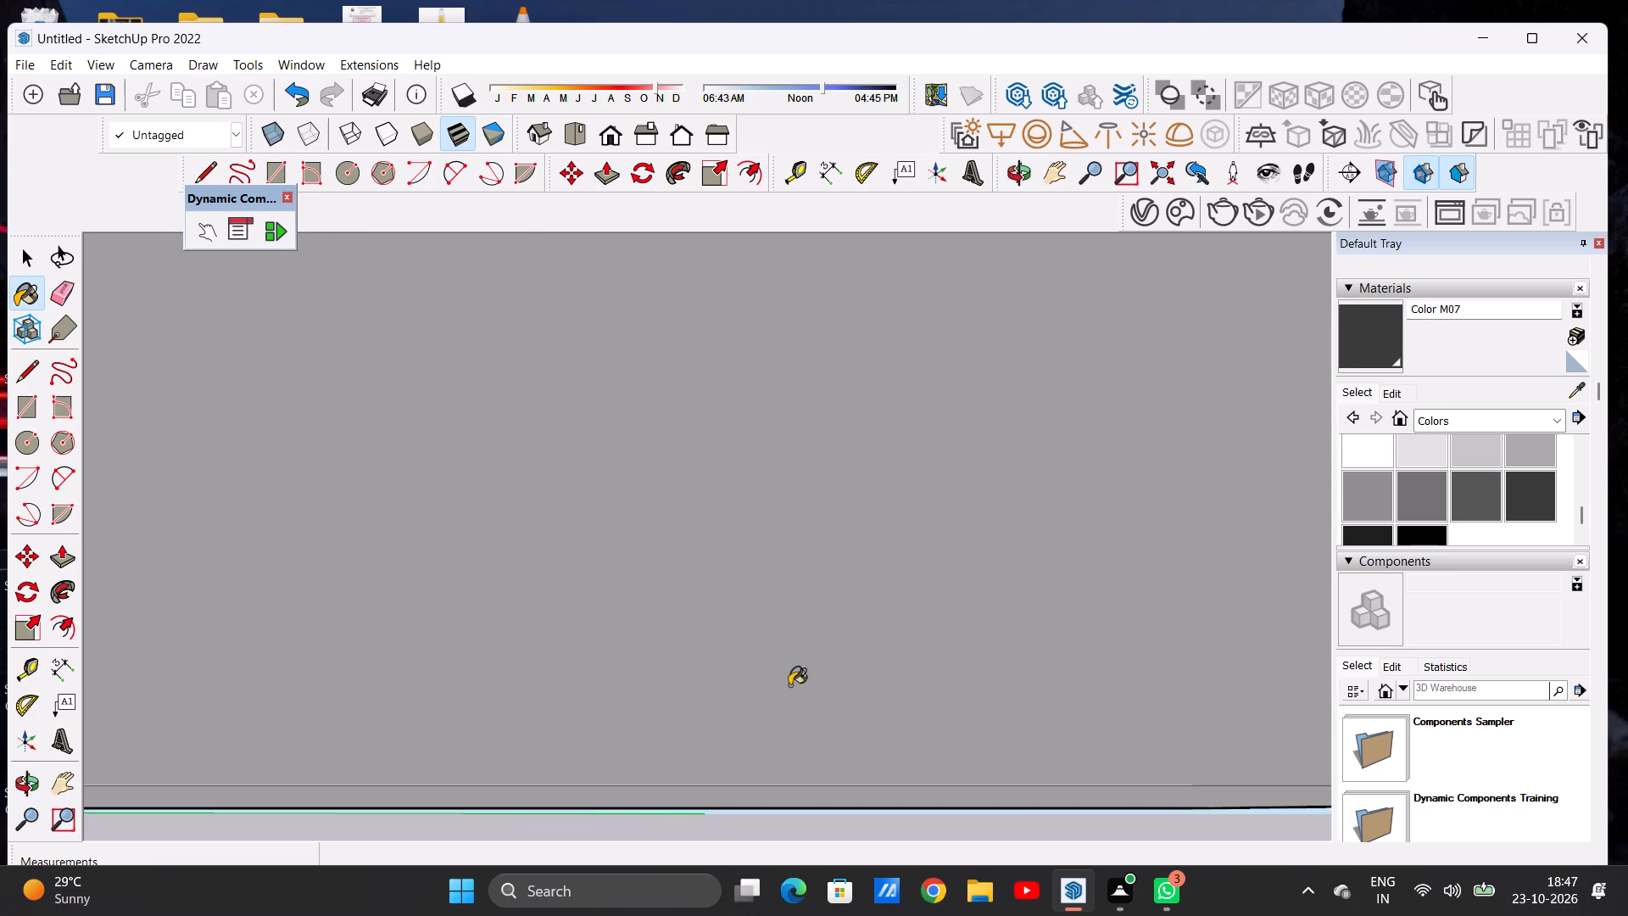
scroll(789, 685, "down", 20)
scroll(789, 685, "down", 8)
scroll(755, 726, "up", 1)
scroll(755, 726, "down", 11)
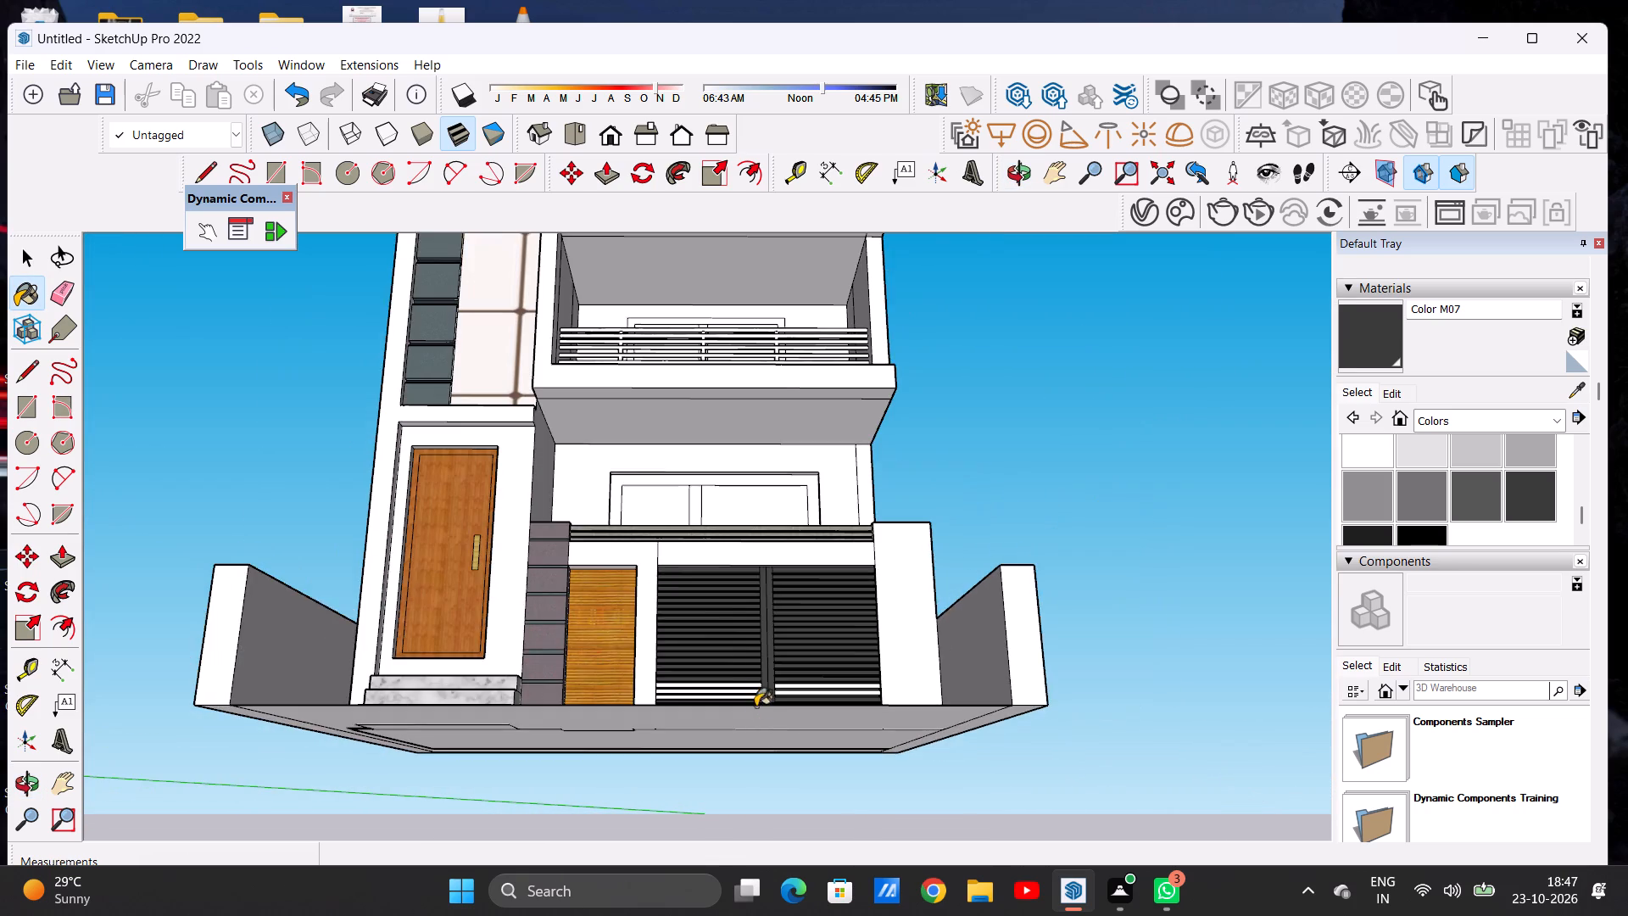
scroll(728, 617, "up", 6)
scroll(728, 729, "up", 6)
middle_click_drag(873, 748, 773, 824)
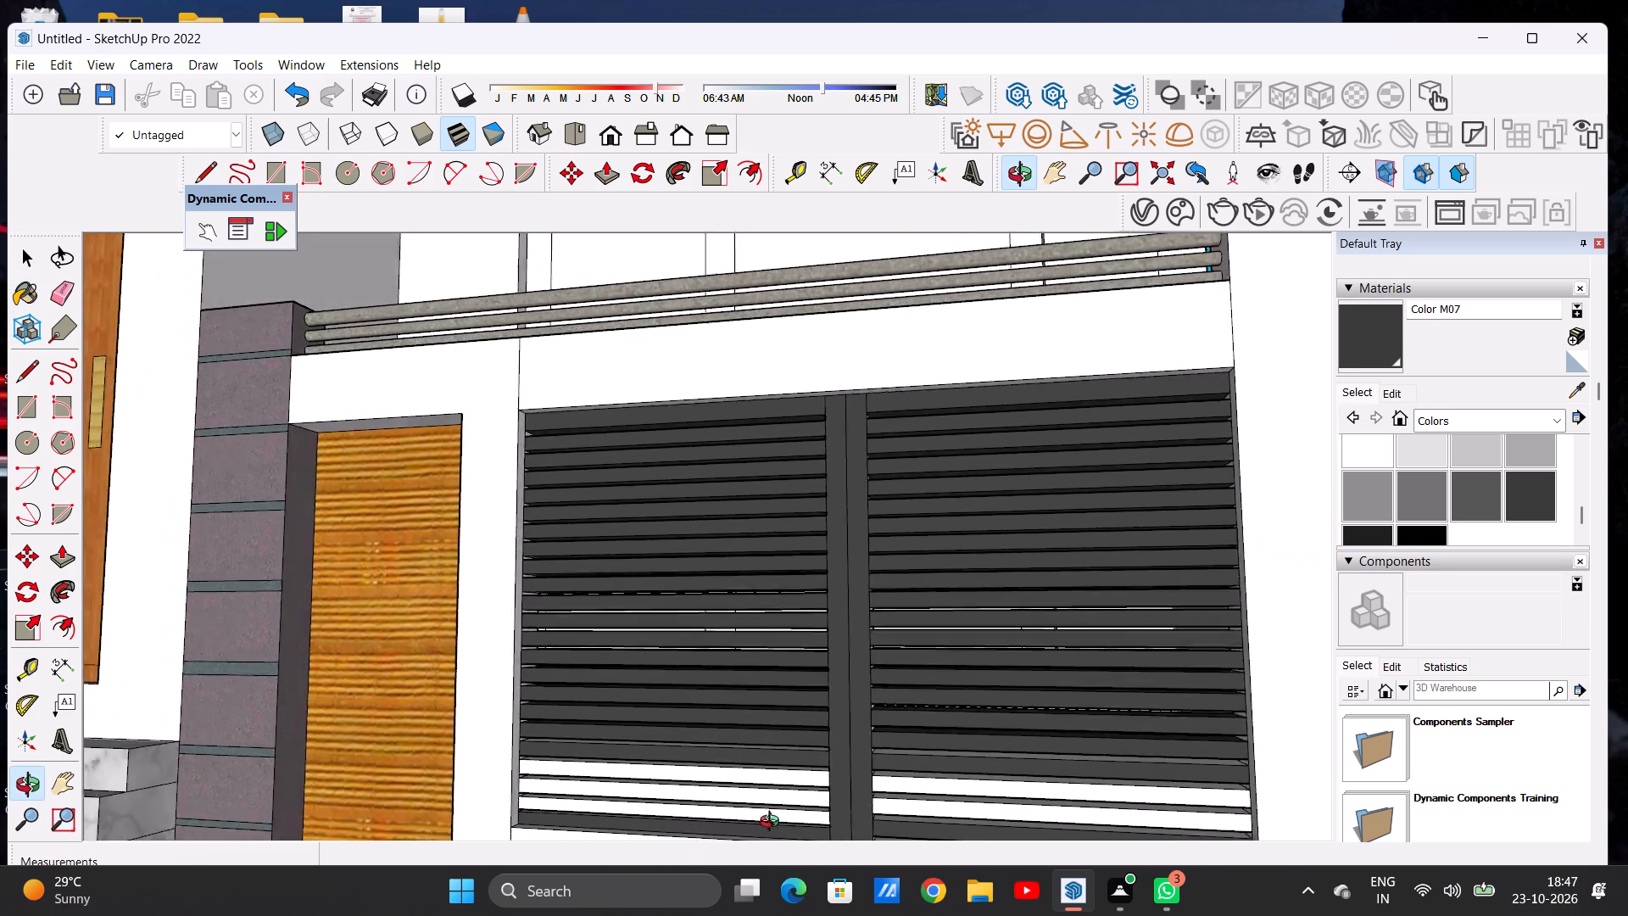
middle_click_drag(773, 824, 810, 795)
scroll(824, 775, "up", 7)
scroll(824, 775, "down", 1)
scroll(824, 775, "up", 4)
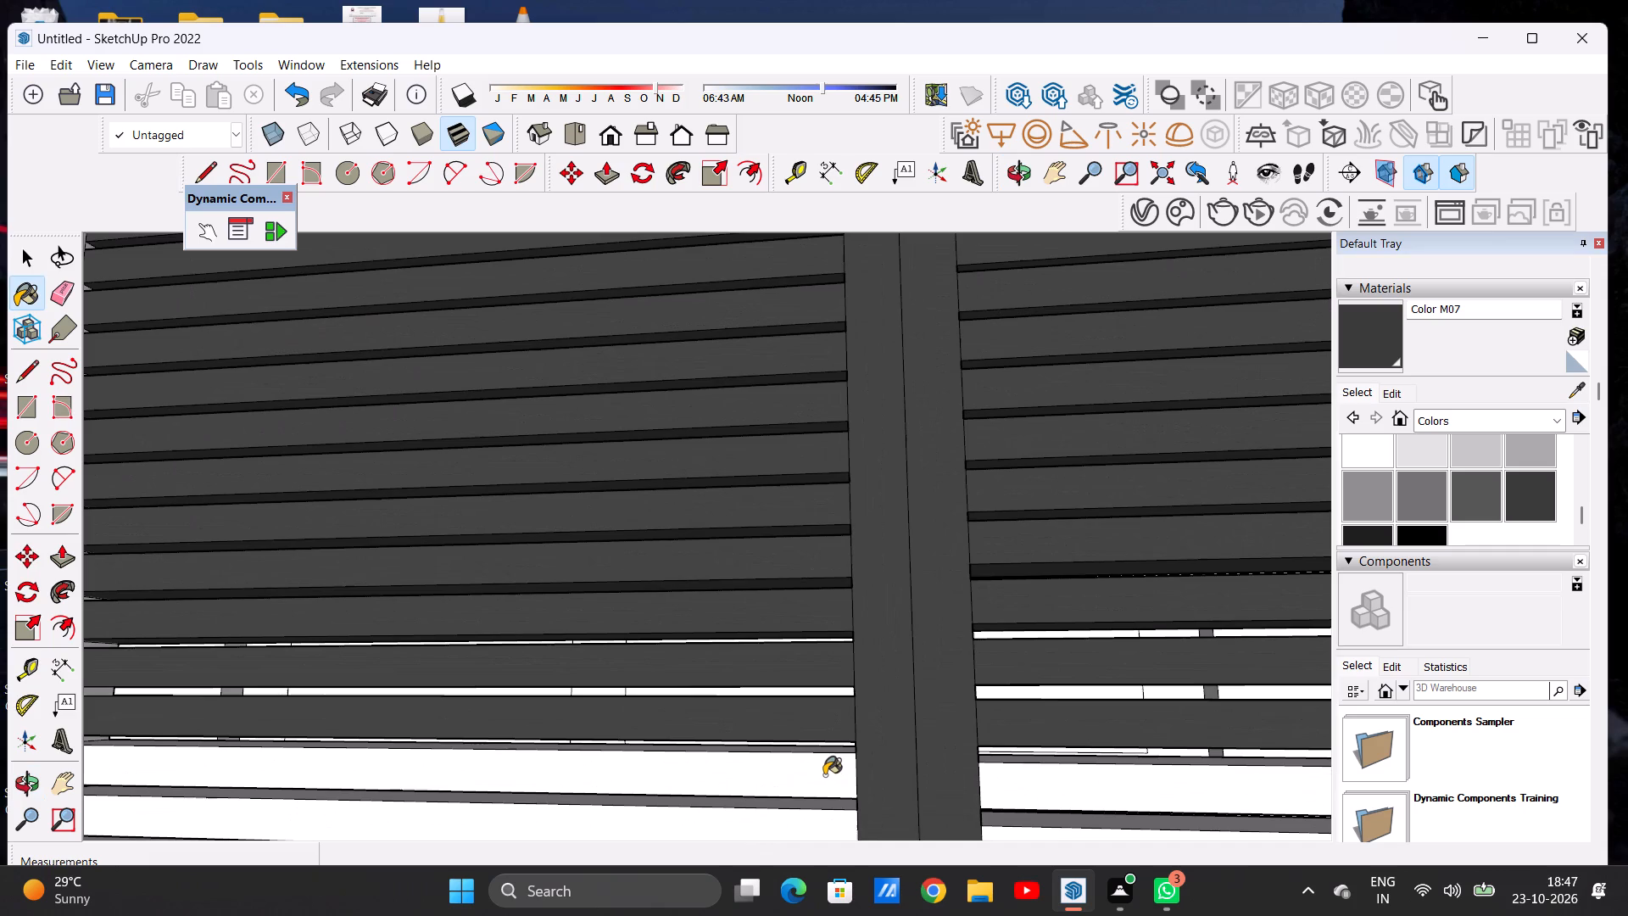
left_click(828, 775)
left_click(1021, 785)
Paint the top faces of the eighteenth and nineteenth slats from the top in both louvred panels with Color M07.
scroll(878, 738, "down", 9)
middle_click_drag(879, 707, 926, 852)
scroll(900, 745, "up", 6)
scroll(847, 693, "up", 6)
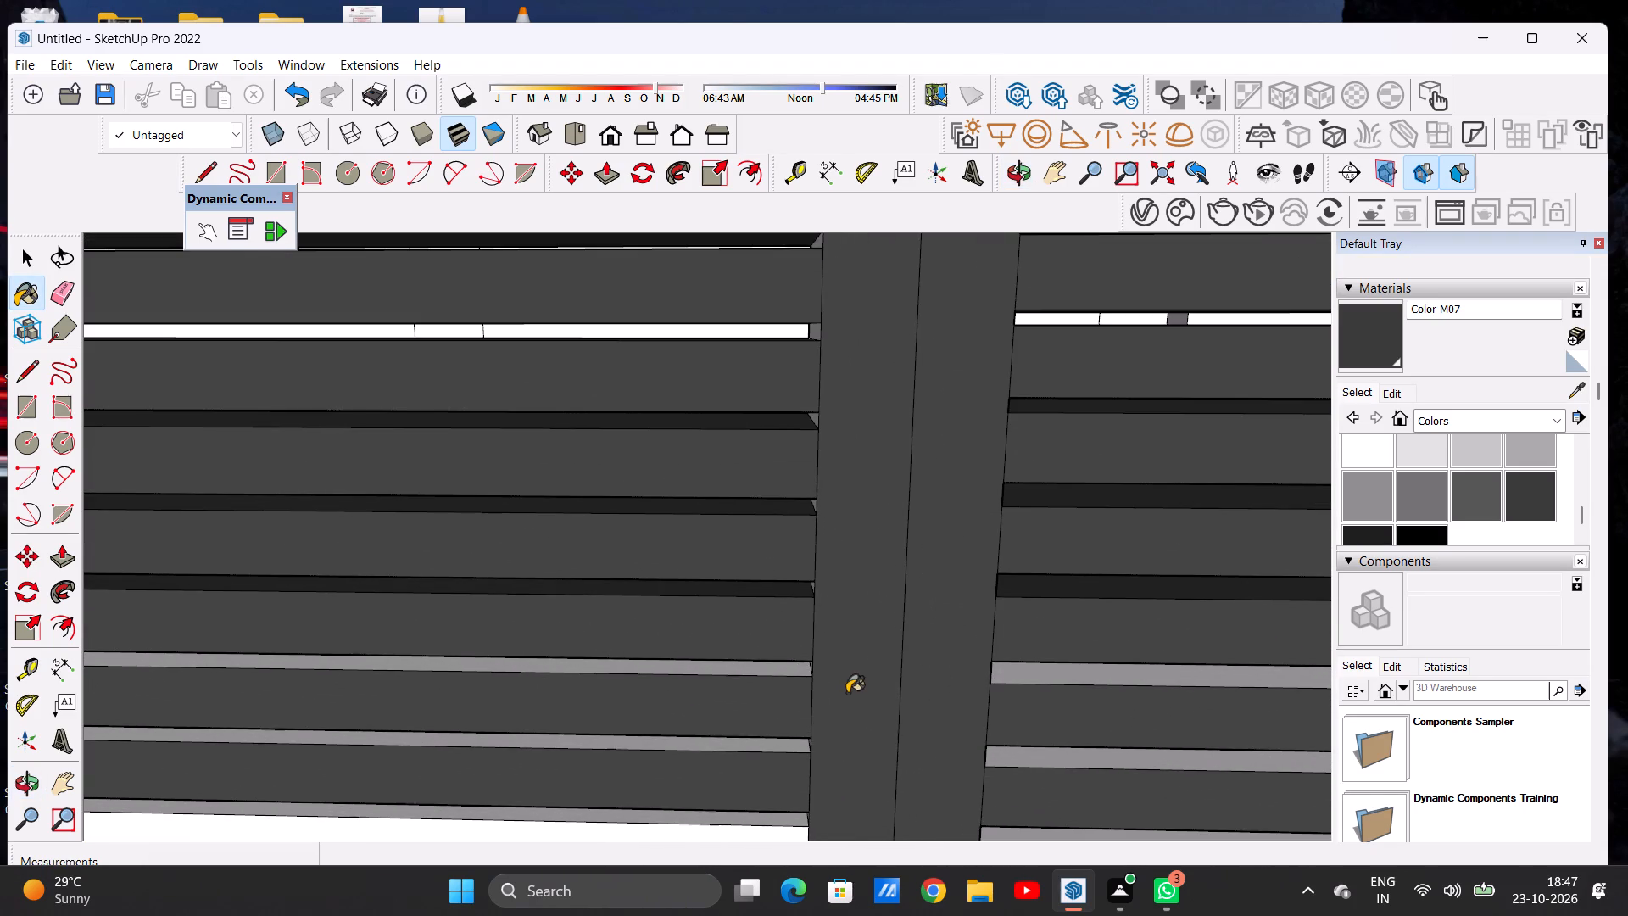
left_click(784, 676)
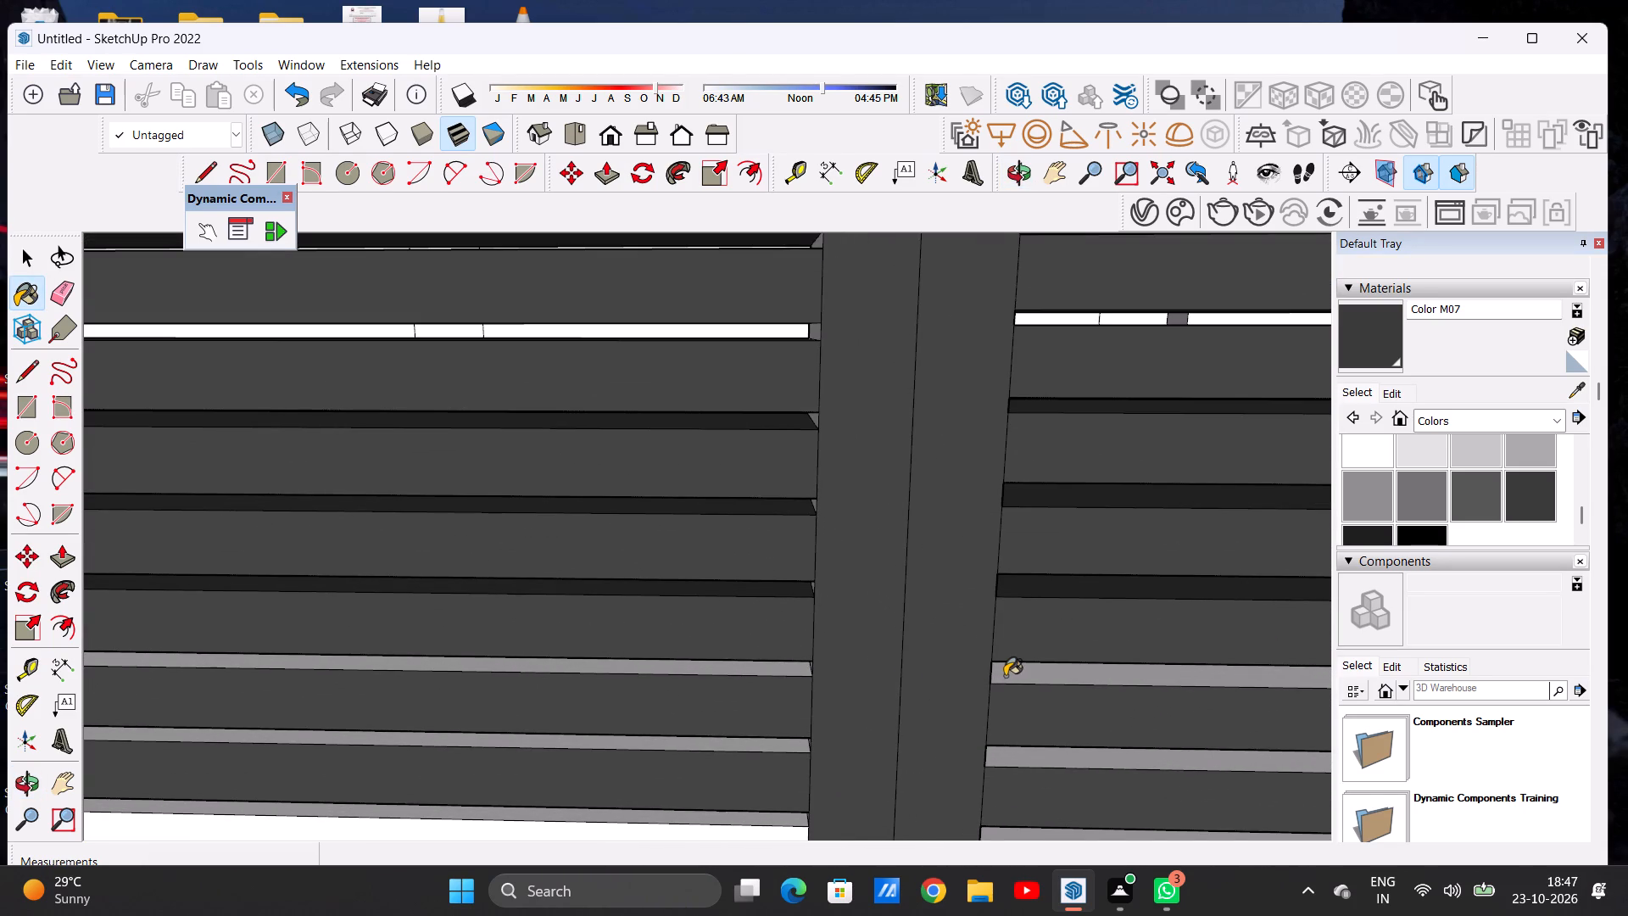
left_click(1006, 676)
left_click(794, 670)
scroll(804, 738, "up", 5)
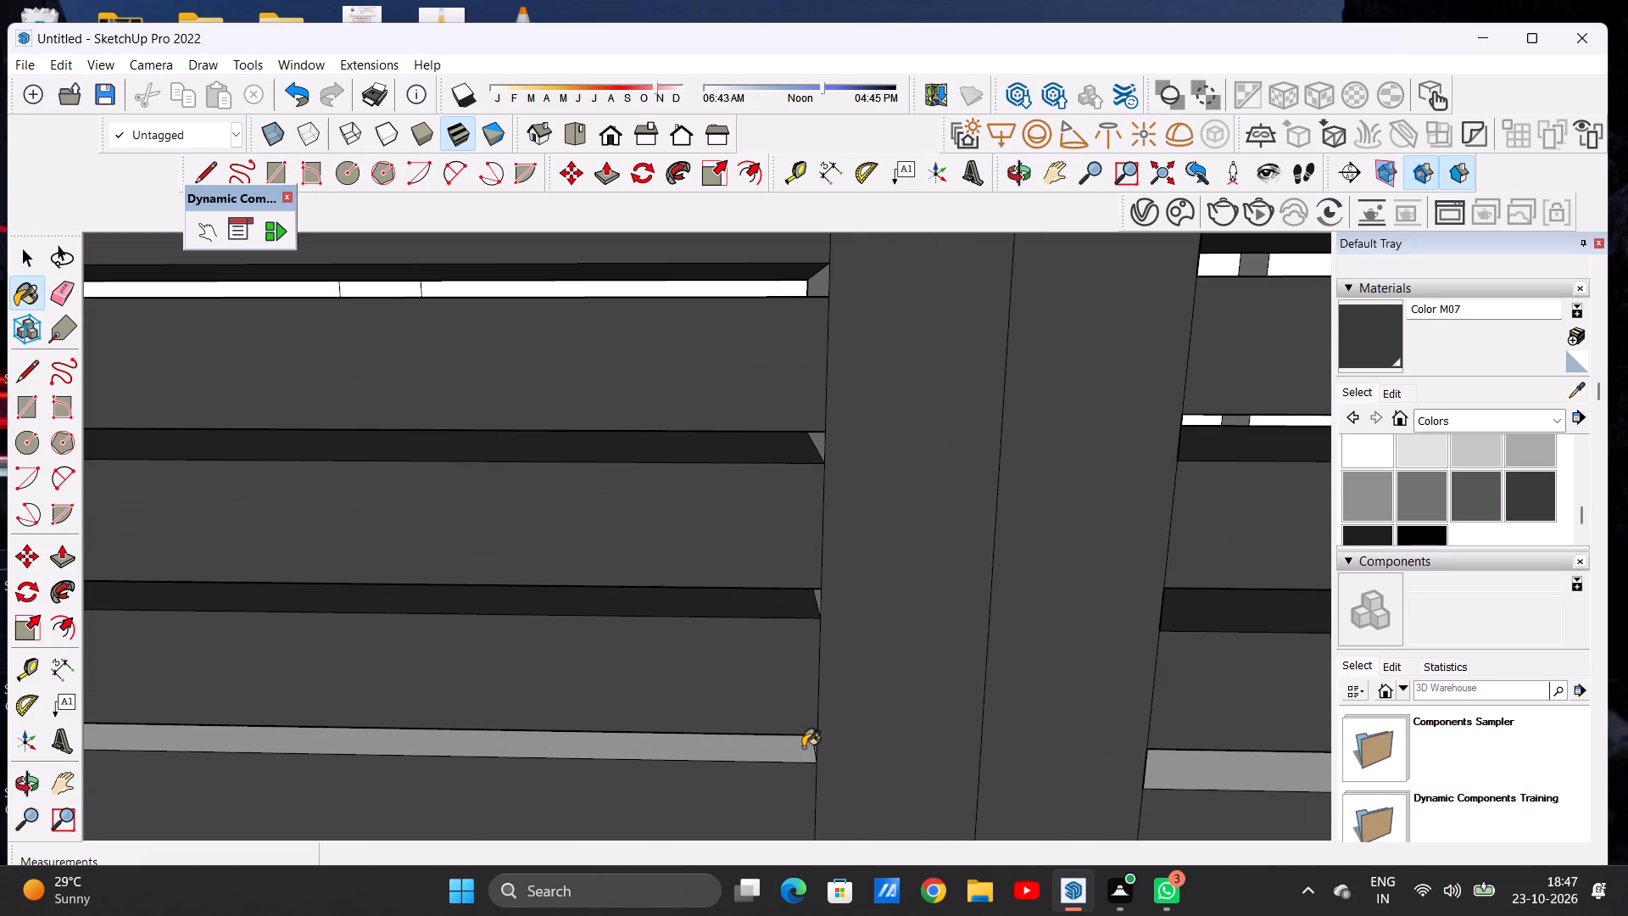
scroll(803, 747, "up", 1)
left_click(803, 747)
left_click(1223, 772)
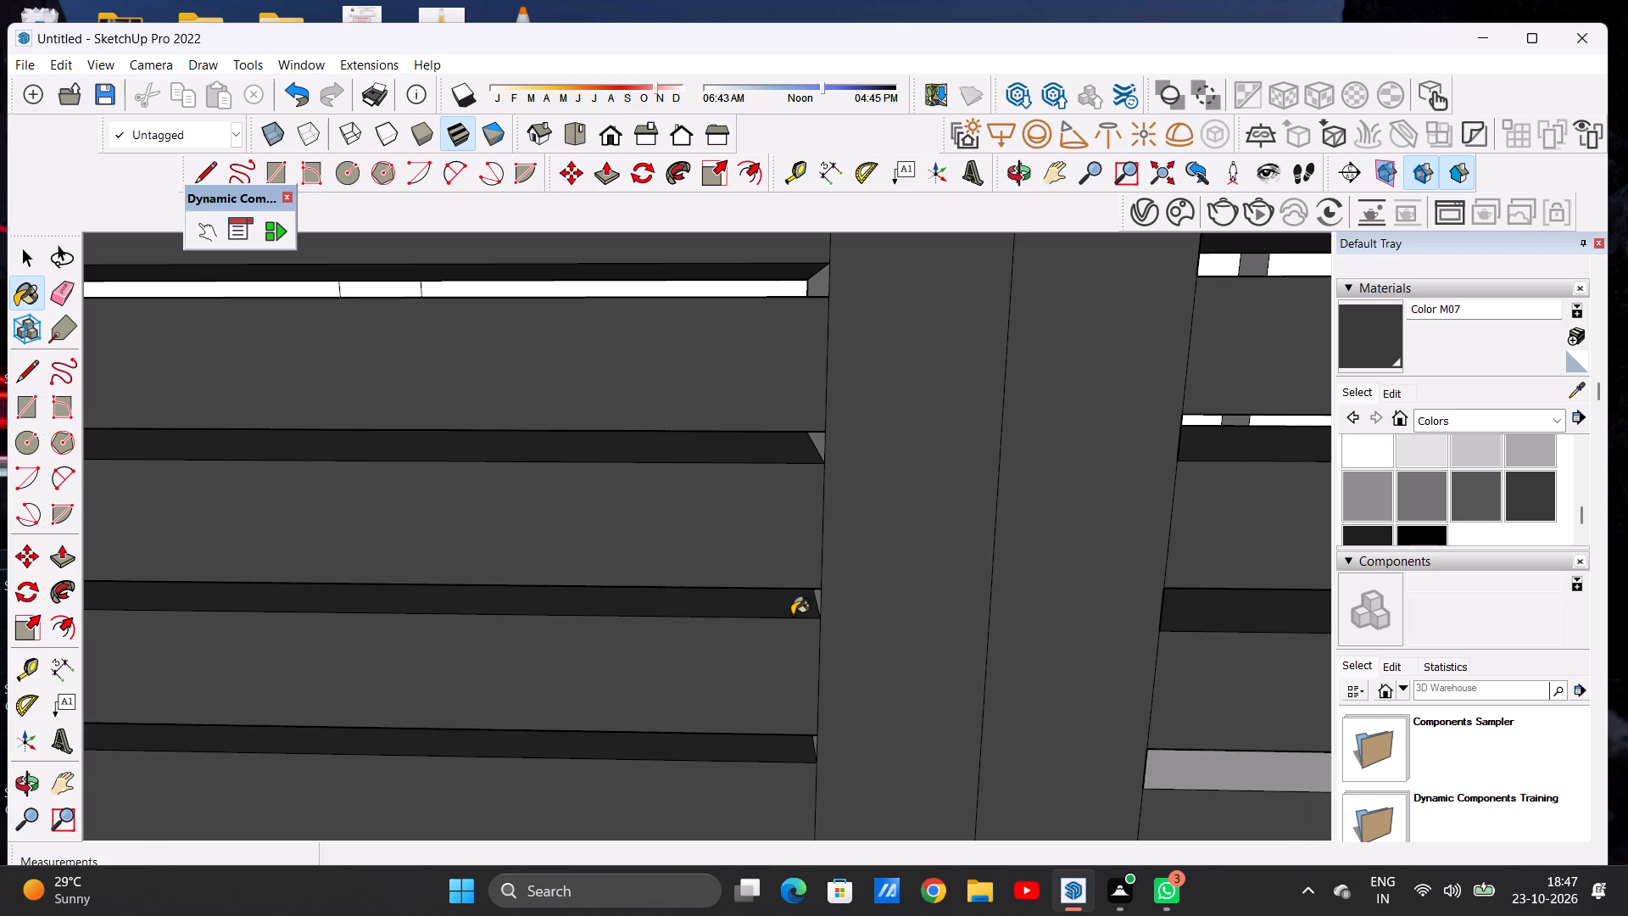
Paint the undersides of the nineteenth slat from the top in both louvred panels with Color M07.
scroll(793, 615, "down", 11)
middle_click_drag(861, 671, 897, 519)
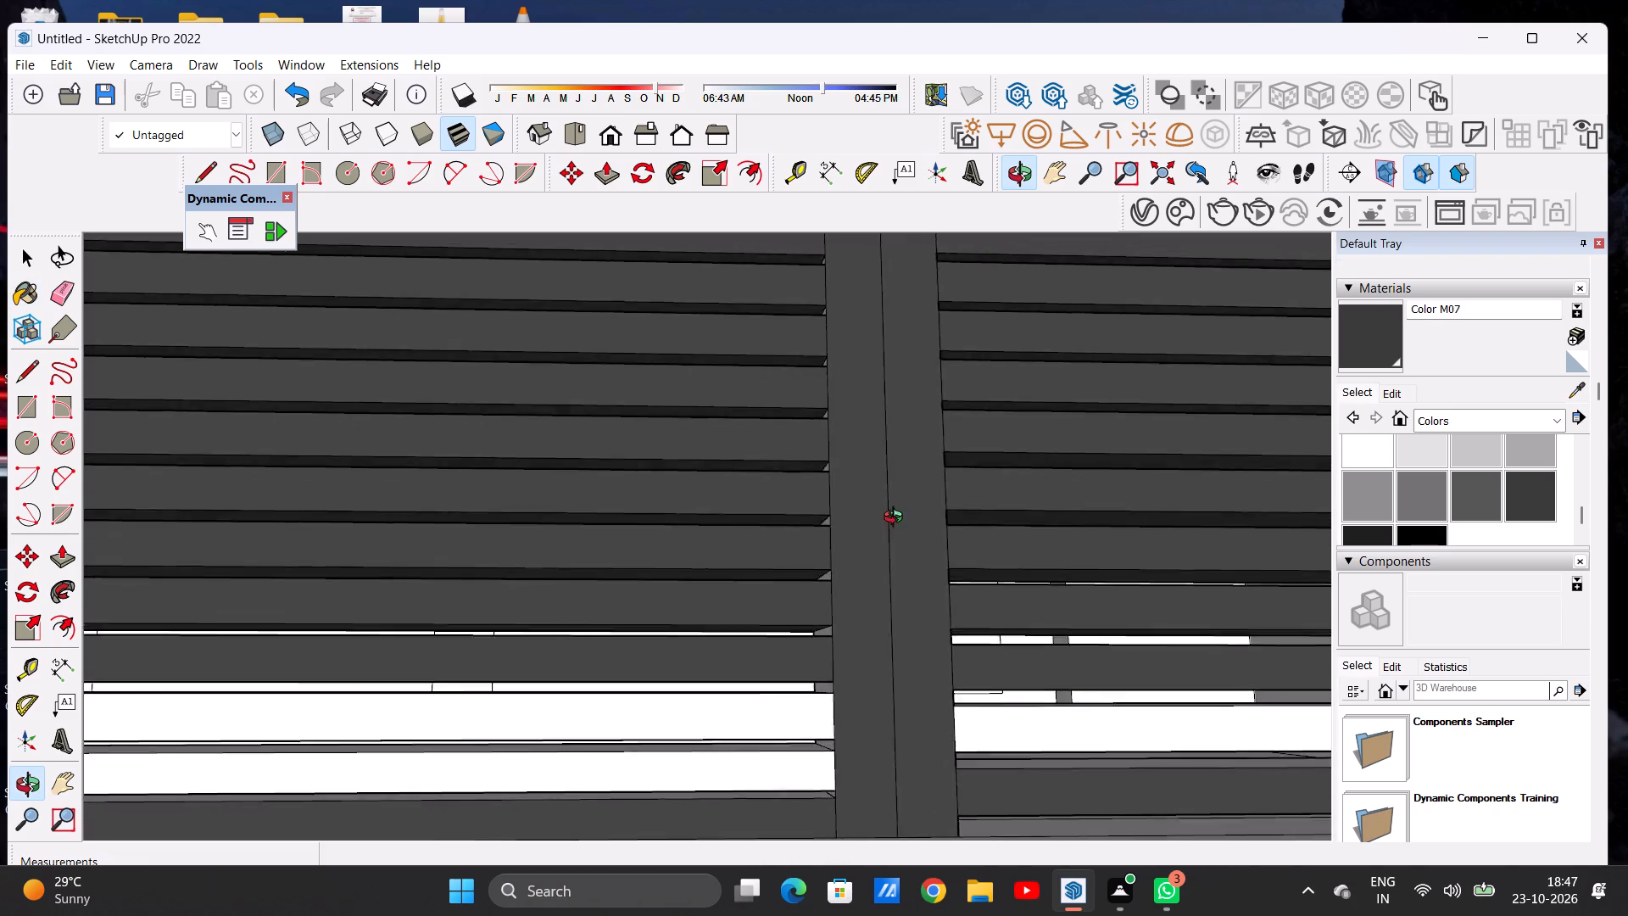
middle_click_drag(897, 519, 874, 443)
scroll(912, 718, "up", 7)
scroll(1016, 678, "up", 1)
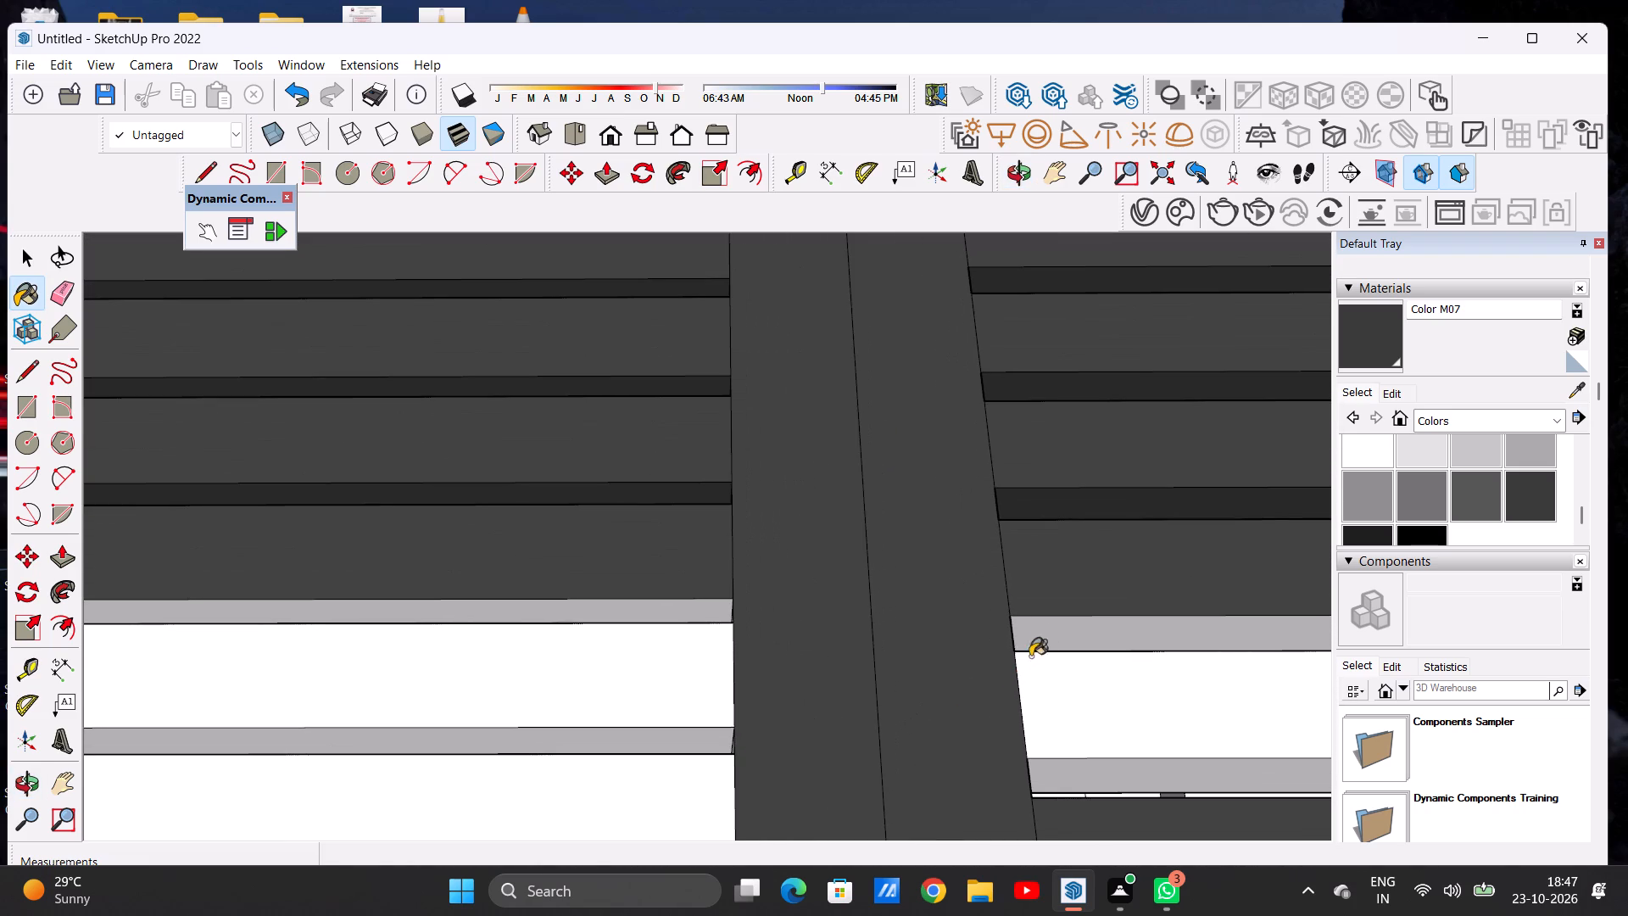
left_click(1049, 635)
left_click(719, 610)
Paint the front and top faces of the uppermost remaining white slat in both louvred panels with Color M07.
scroll(699, 651, "down", 16)
scroll(760, 665, "down", 20)
scroll(760, 665, "down", 1)
scroll(760, 671, "up", 1)
scroll(760, 671, "down", 2)
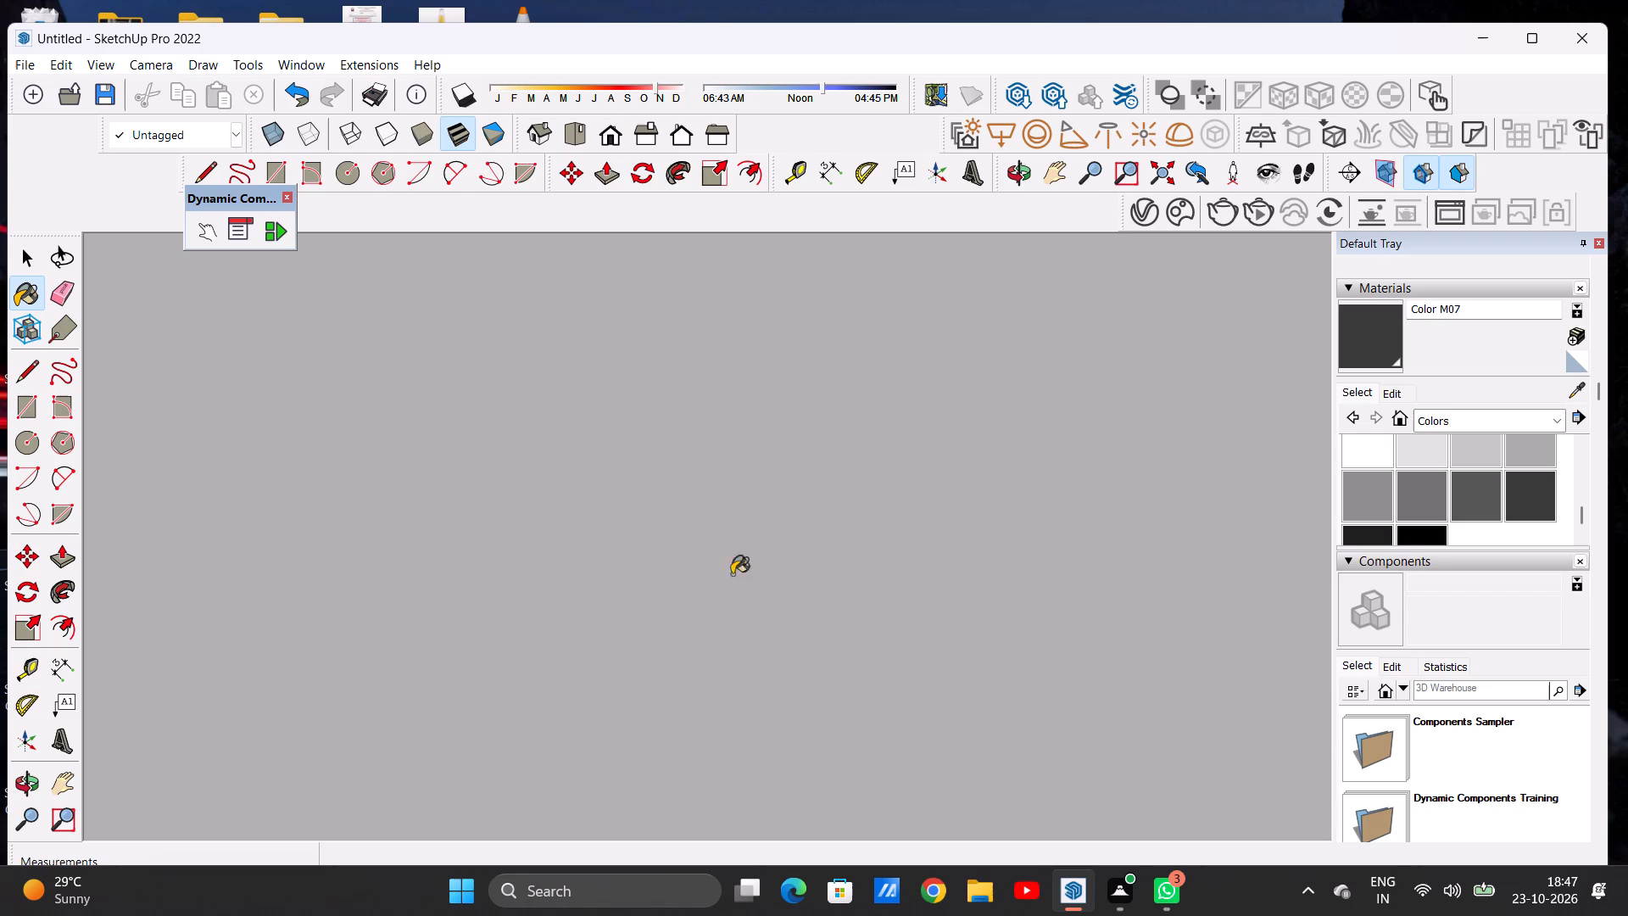
left_click(596, 128)
scroll(687, 623, "down", 7)
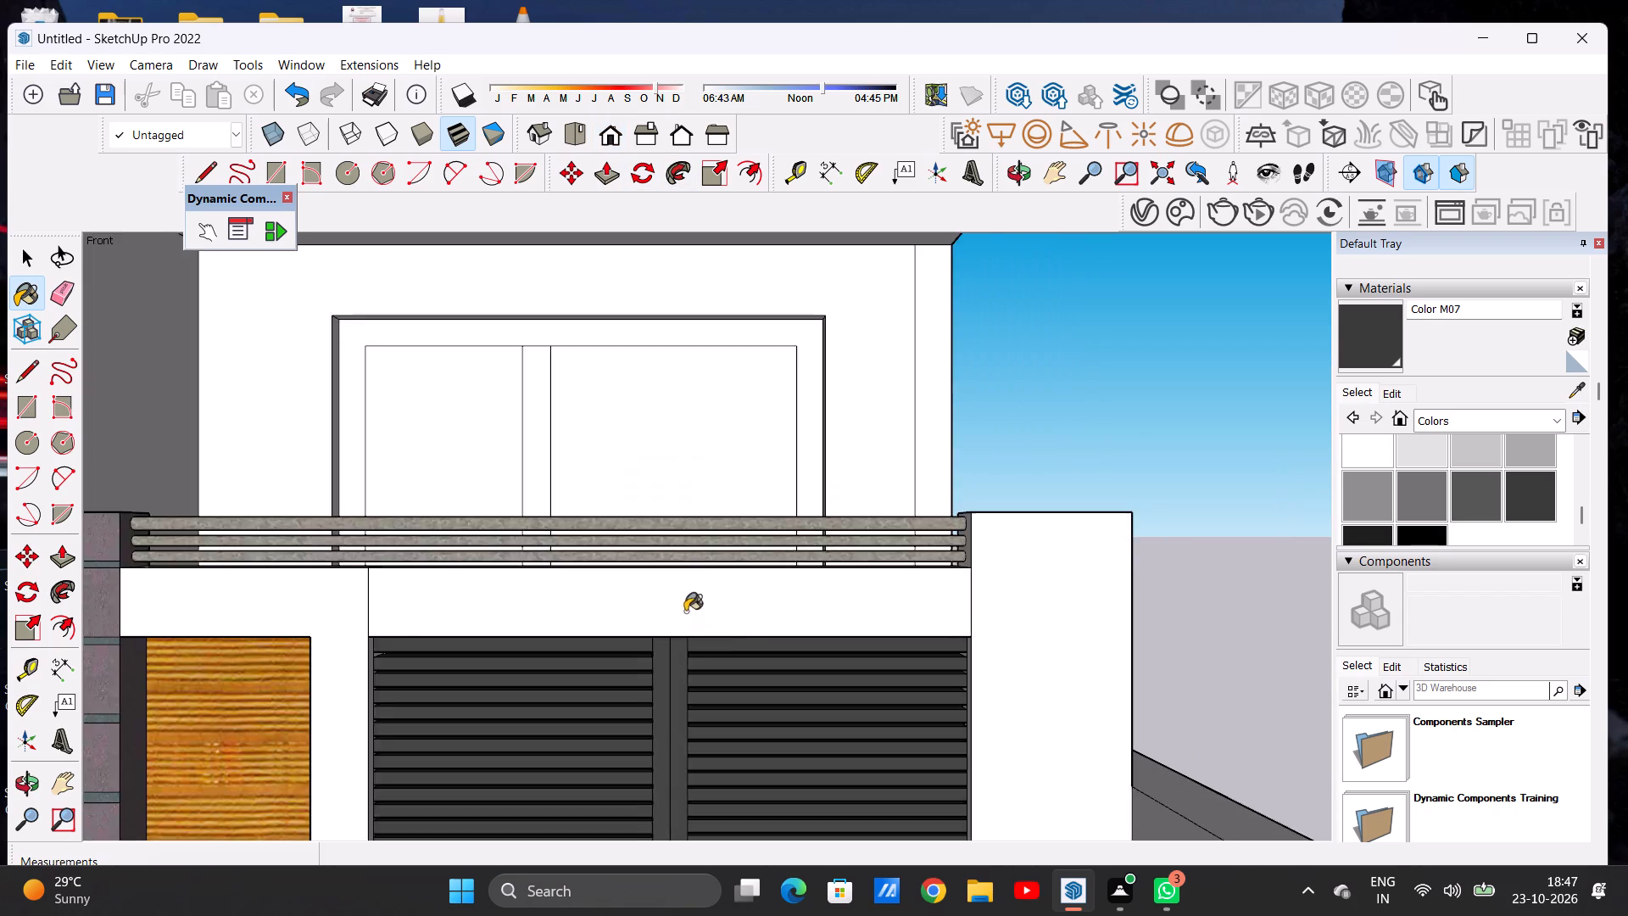
scroll(685, 612, "down", 11)
scroll(562, 574, "up", 1)
scroll(562, 576, "down", 4)
scroll(601, 686, "up", 4)
scroll(604, 690, "down", 1)
scroll(604, 690, "up", 17)
middle_click_drag(725, 608, 695, 733)
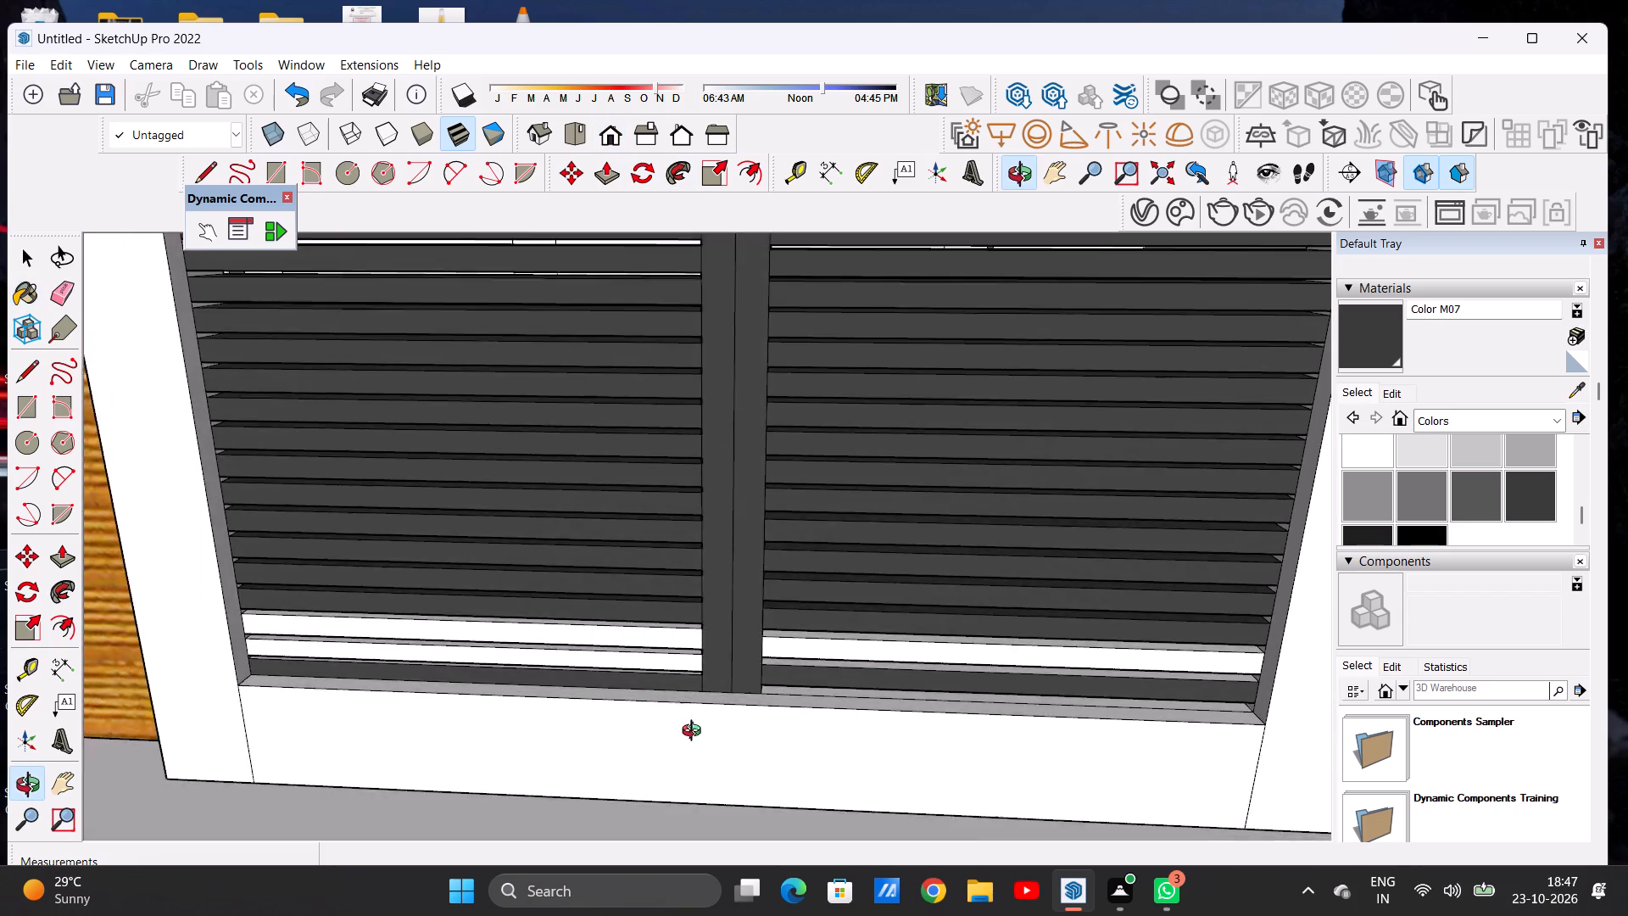
middle_click_drag(695, 733, 720, 752)
scroll(806, 654, "up", 13)
left_click(771, 626)
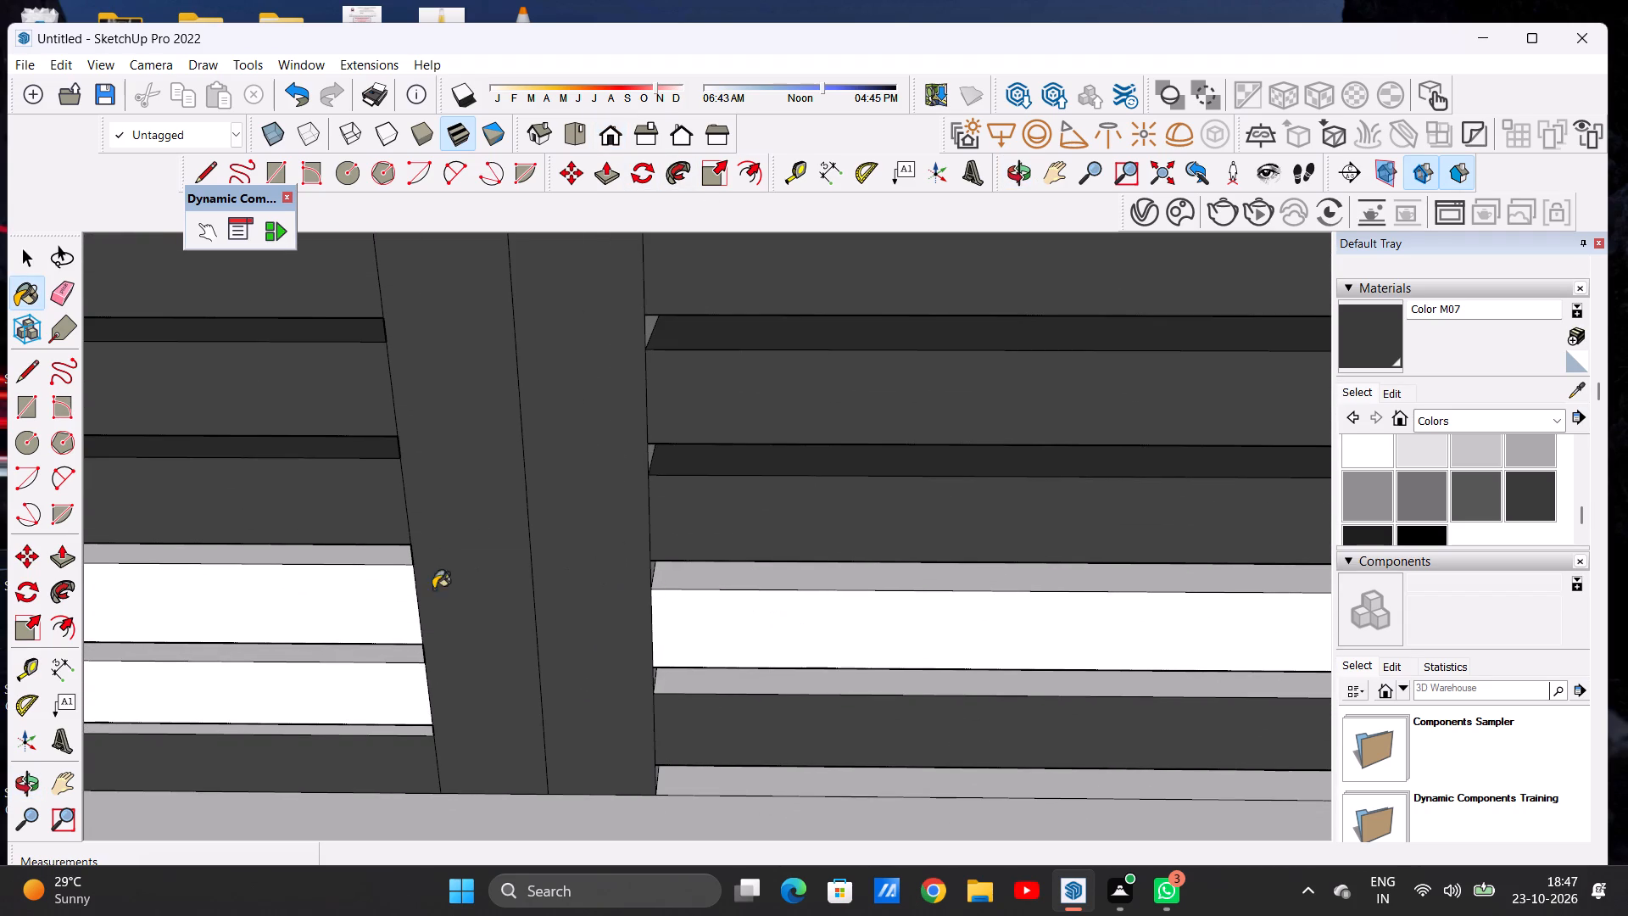
left_click(356, 589)
left_click(360, 561)
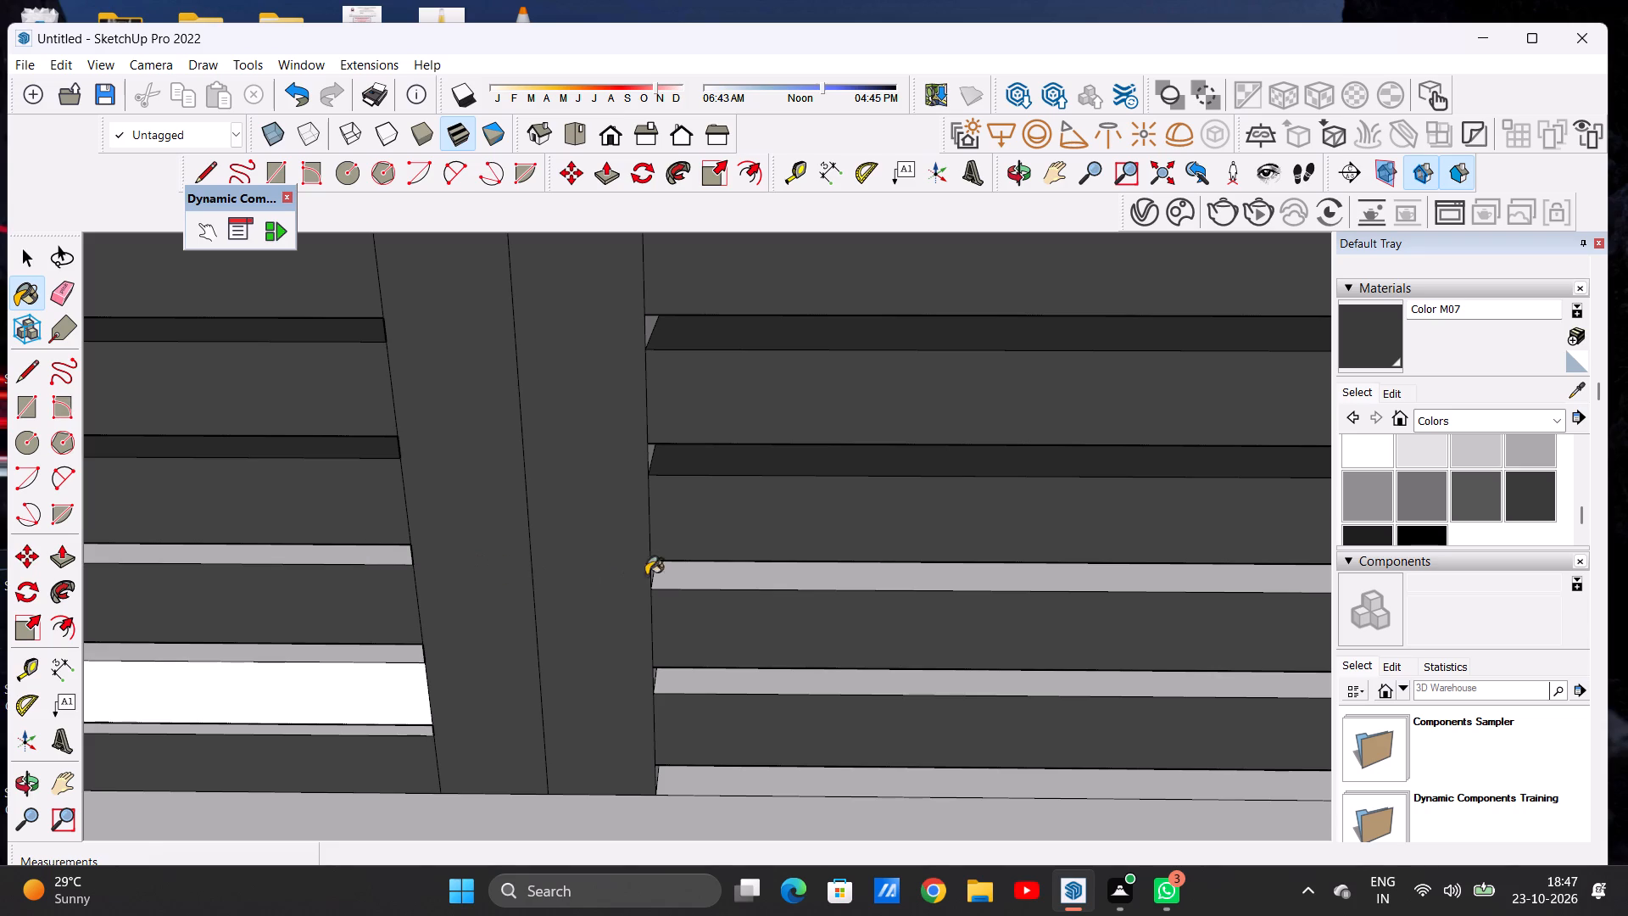
left_click(695, 575)
Paint the left panel's last white slat front and the remaining grey top faces of the bottom slats in both louvred panels with Color M07.
scroll(739, 590, "down", 7)
scroll(544, 689, "up", 6)
scroll(600, 638, "up", 3)
middle_click_drag(598, 670, 611, 566)
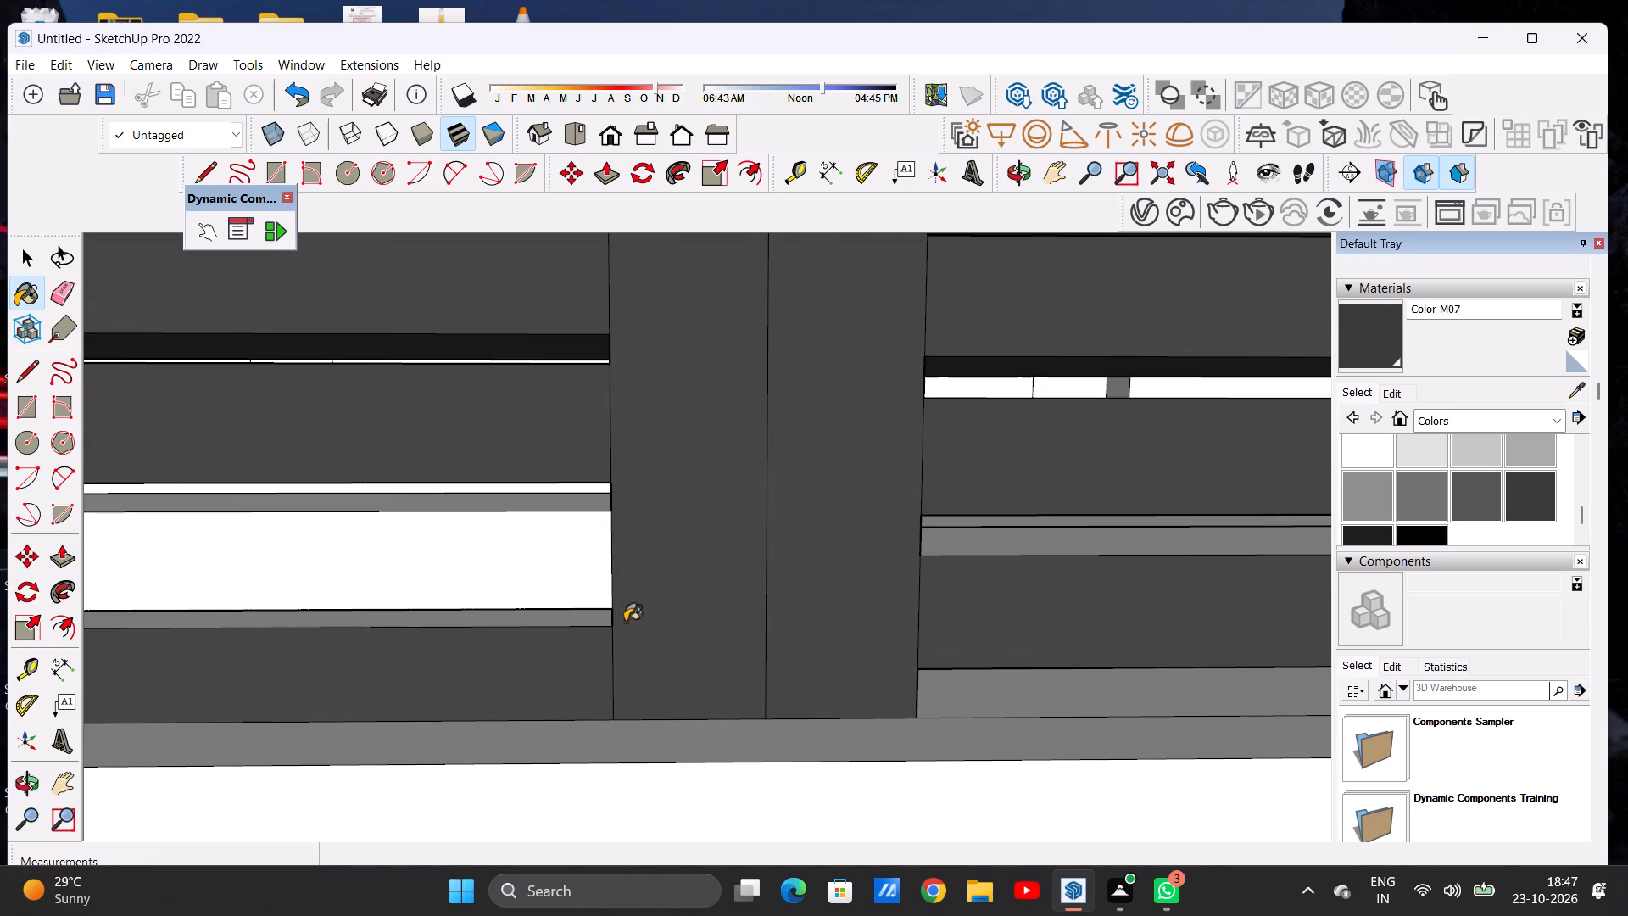
left_click(599, 574)
left_click(583, 505)
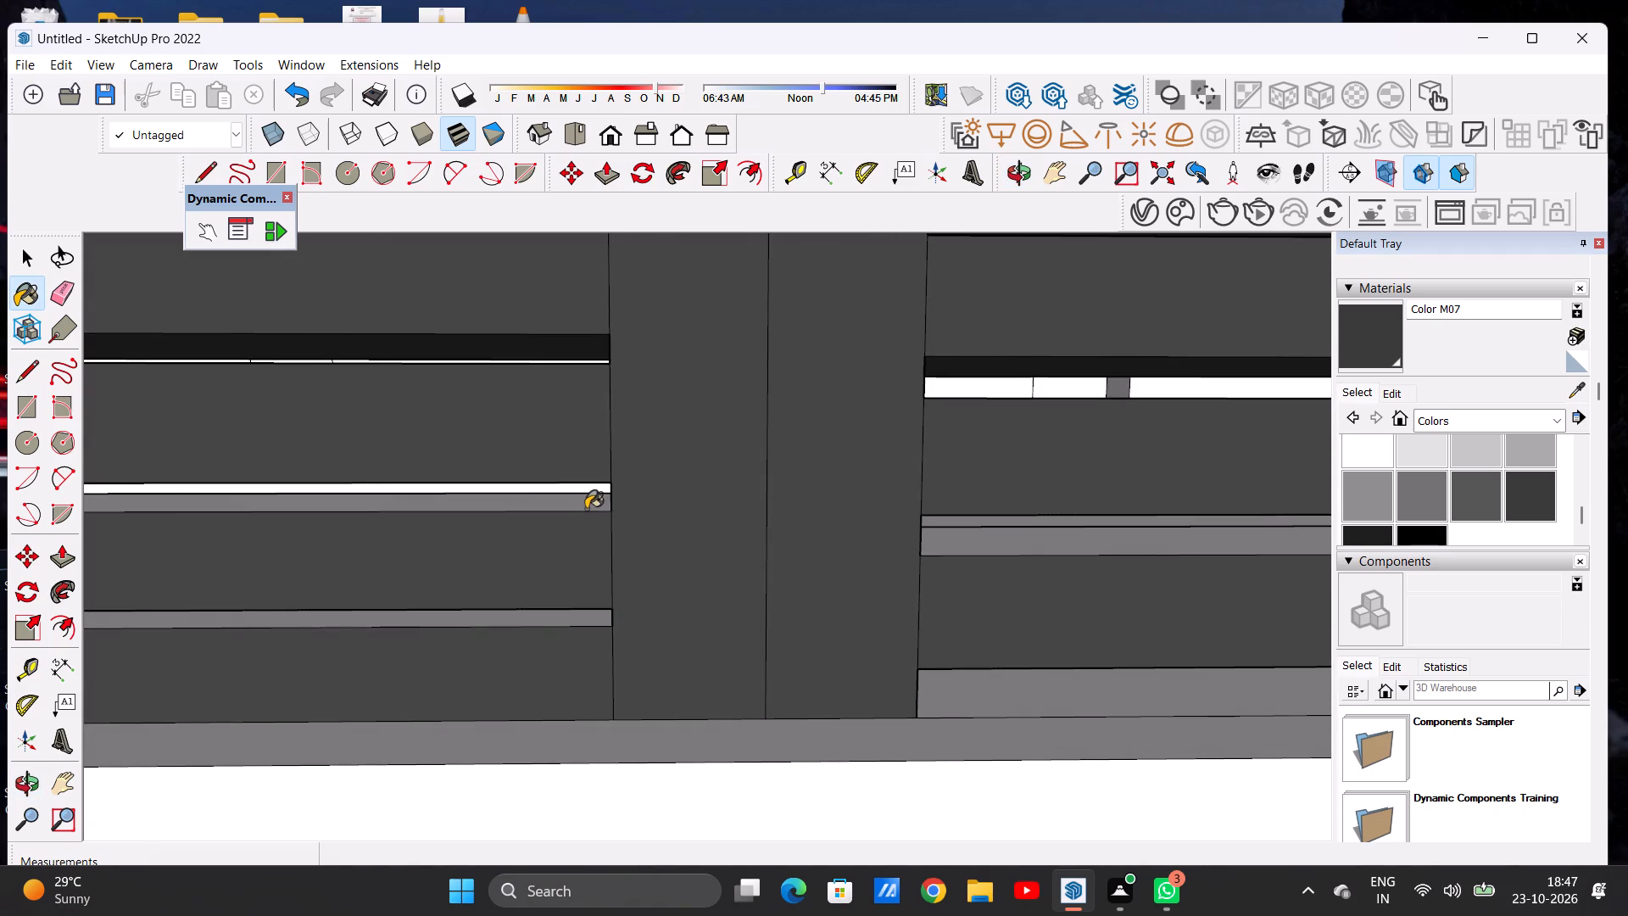
scroll(753, 602, "down", 12)
middle_click_drag(886, 657, 882, 694)
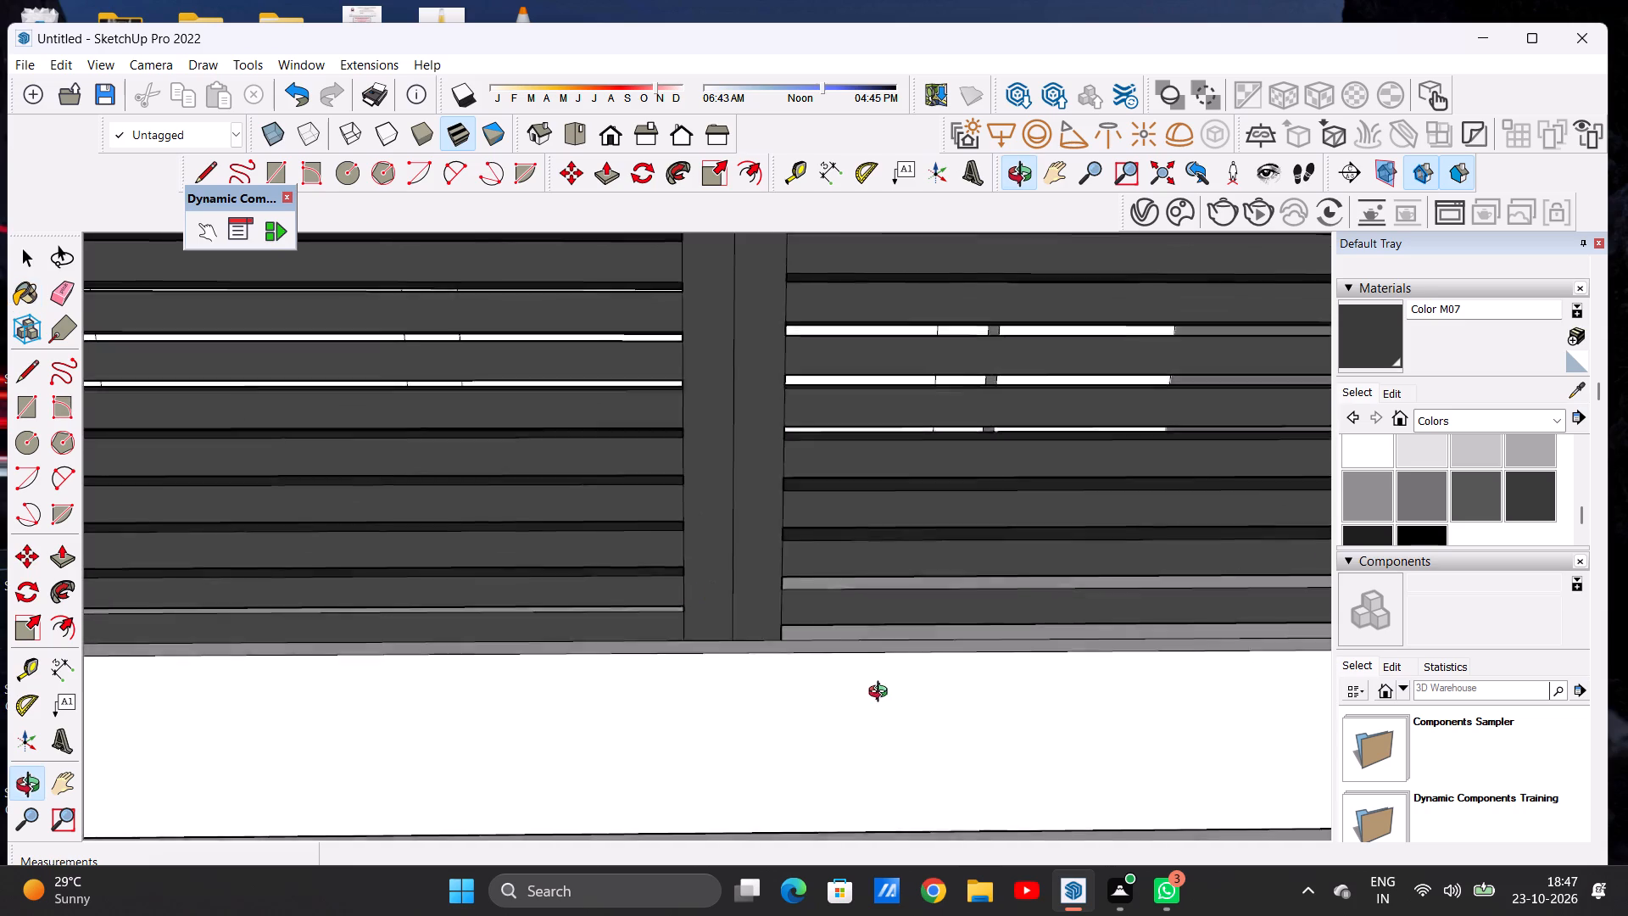
middle_click_drag(882, 694, 881, 800)
scroll(804, 633, "up", 14)
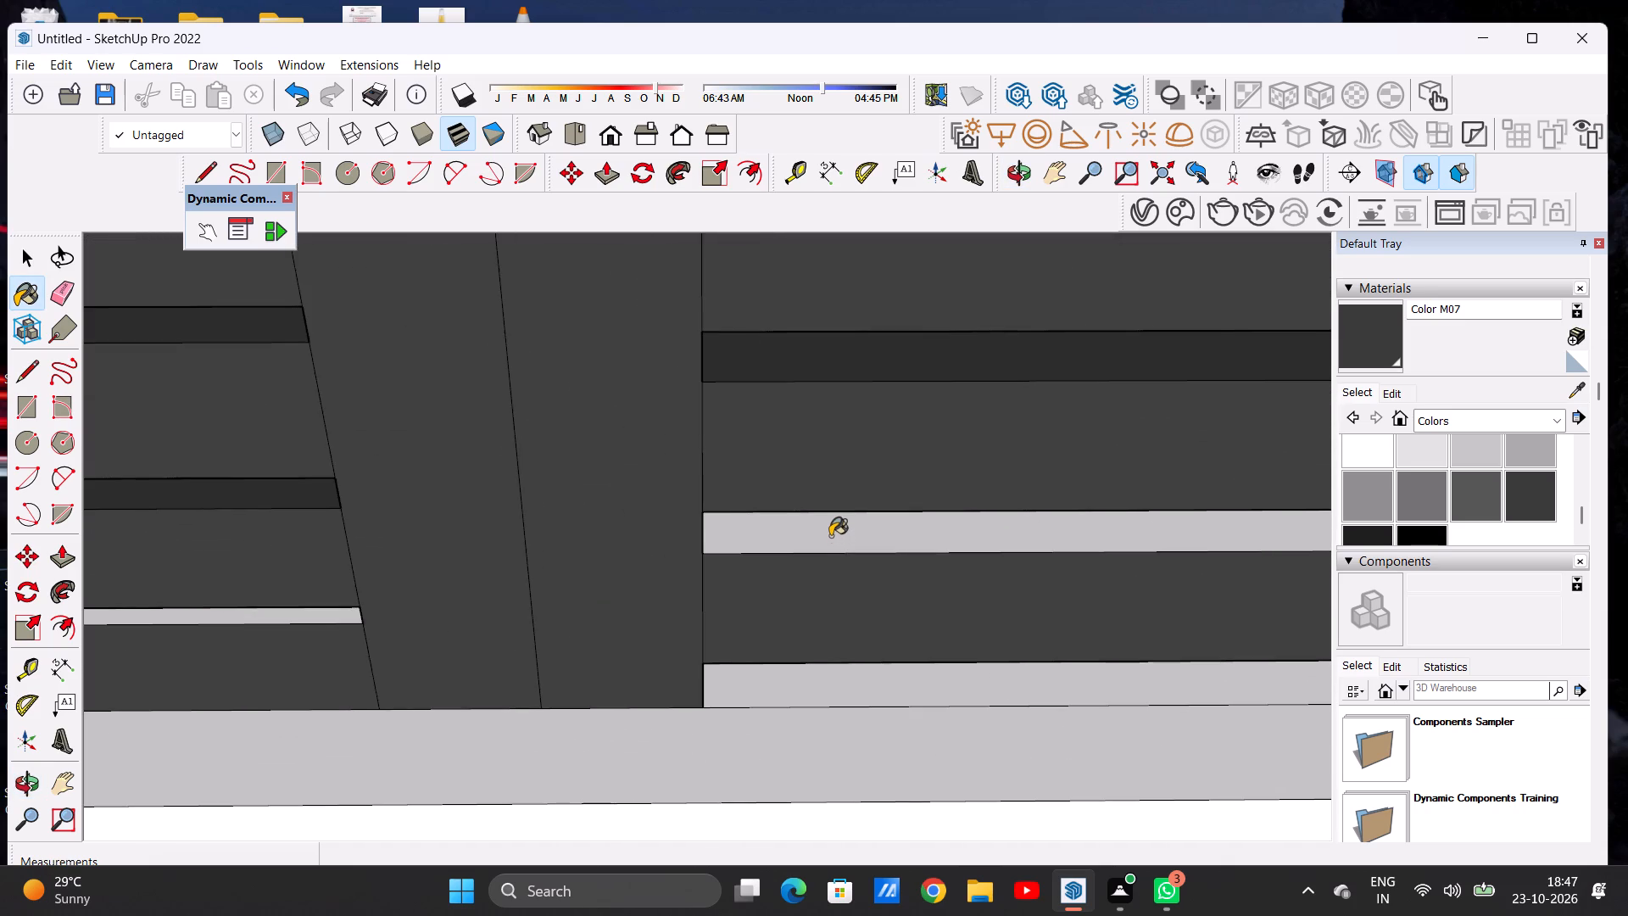
left_click(830, 536)
scroll(795, 638, "down", 9)
scroll(602, 630, "up", 13)
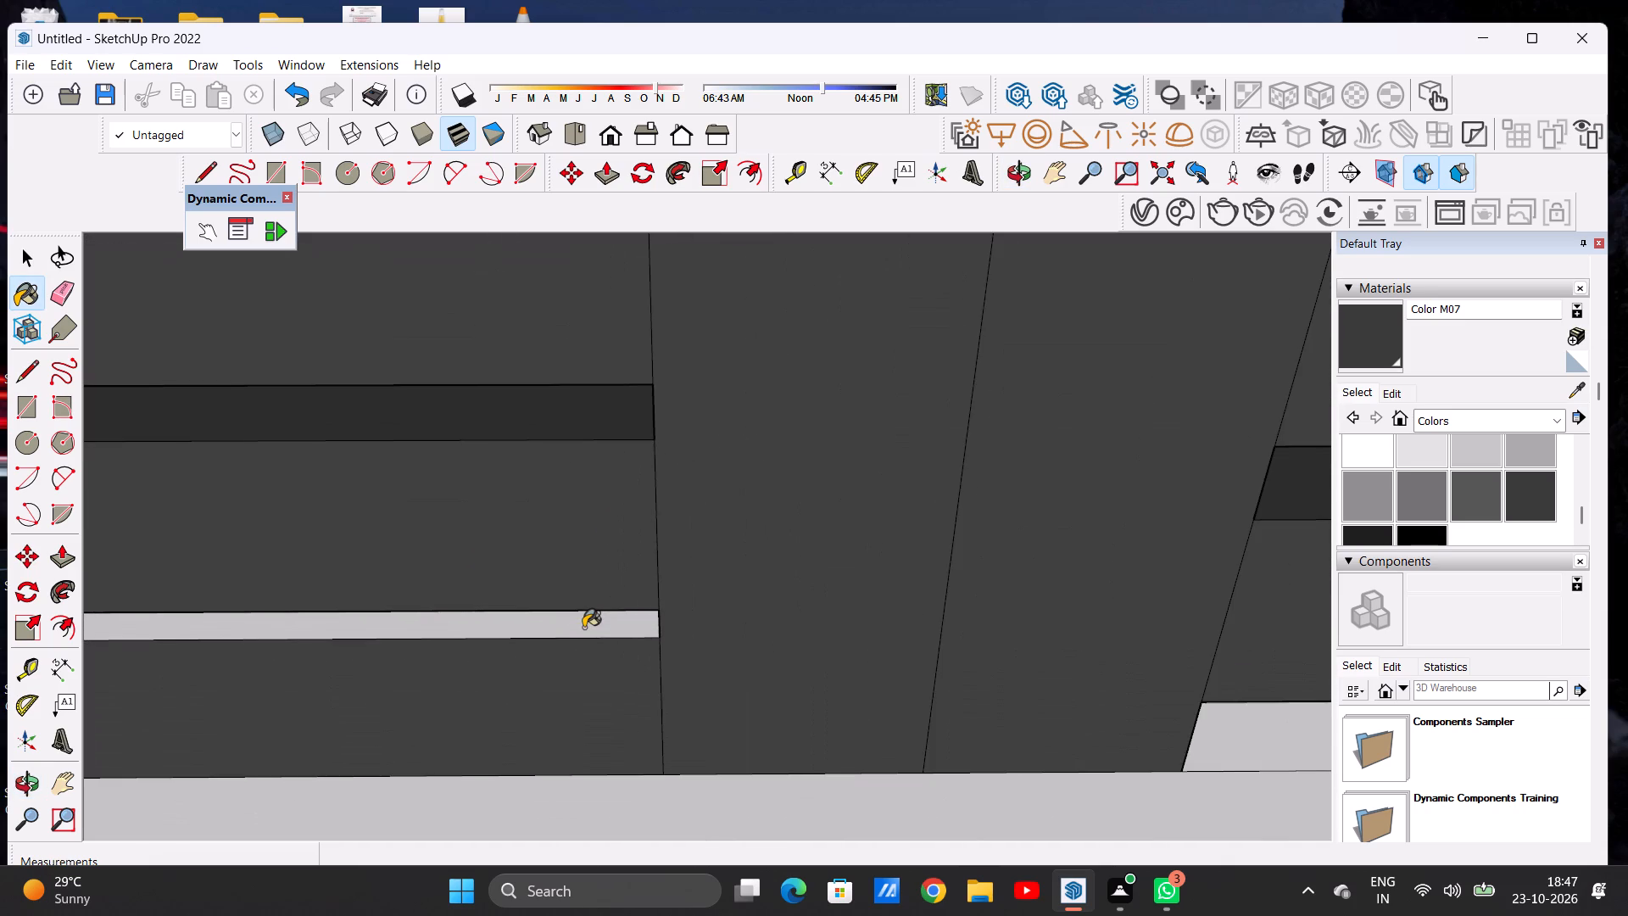
left_click(583, 628)
Paint the rear faces of the upper white slats with Color M07 in the louvred panel left of the centre post, as seen from behind.
scroll(594, 672, "down", 18)
middle_click_drag(726, 703, 733, 614)
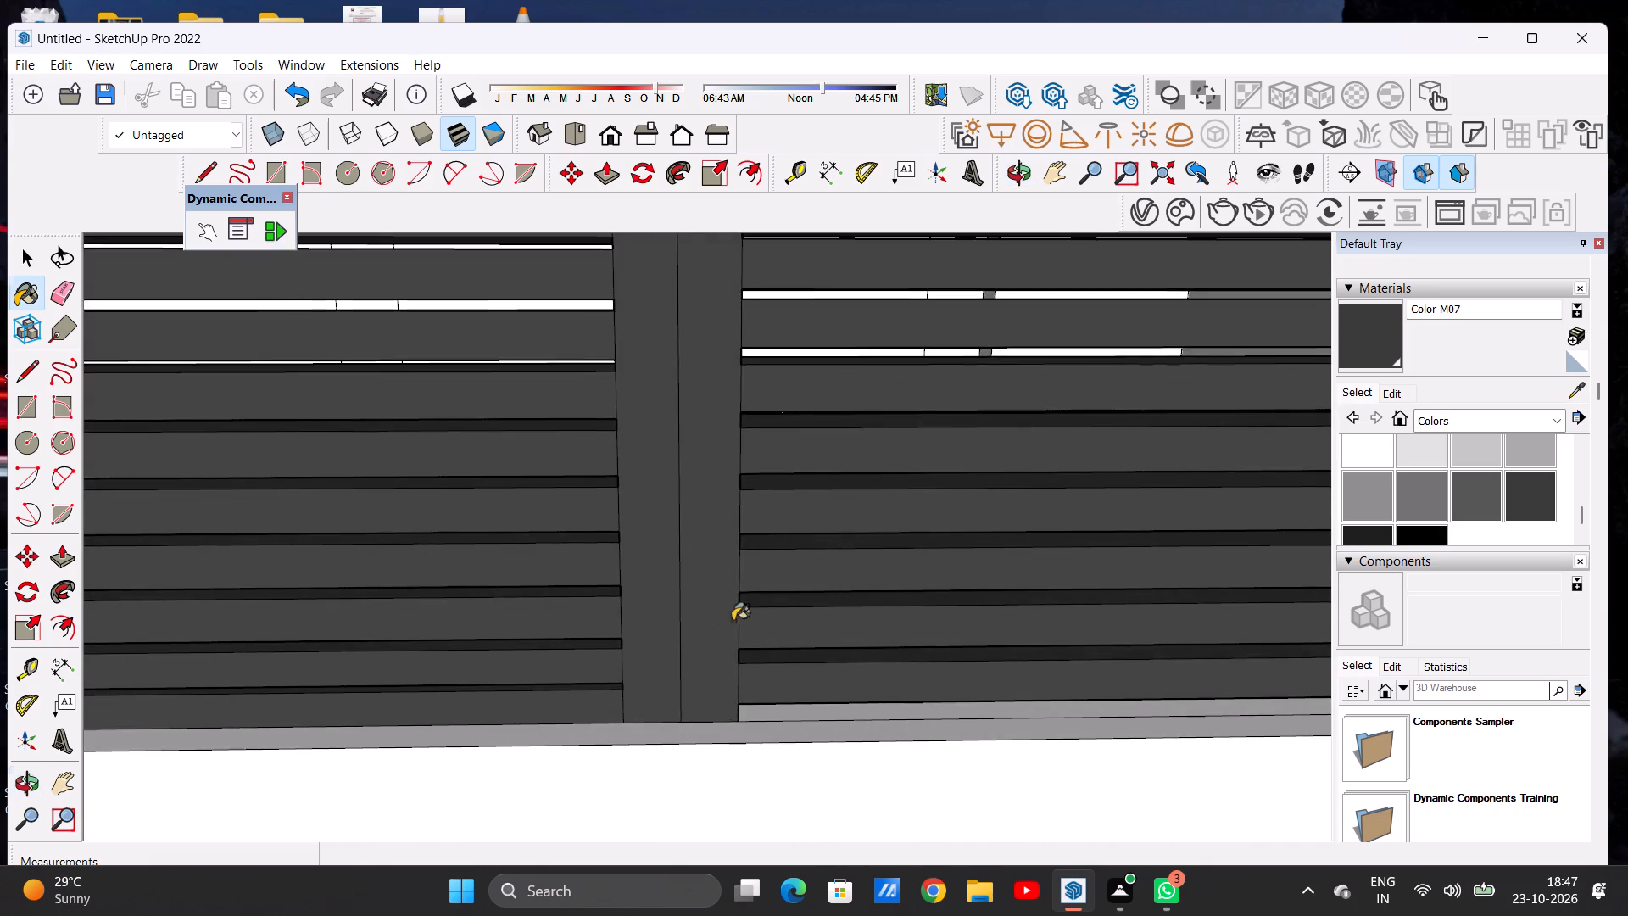
scroll(702, 652, "down", 16)
middle_click_drag(692, 662, 693, 614)
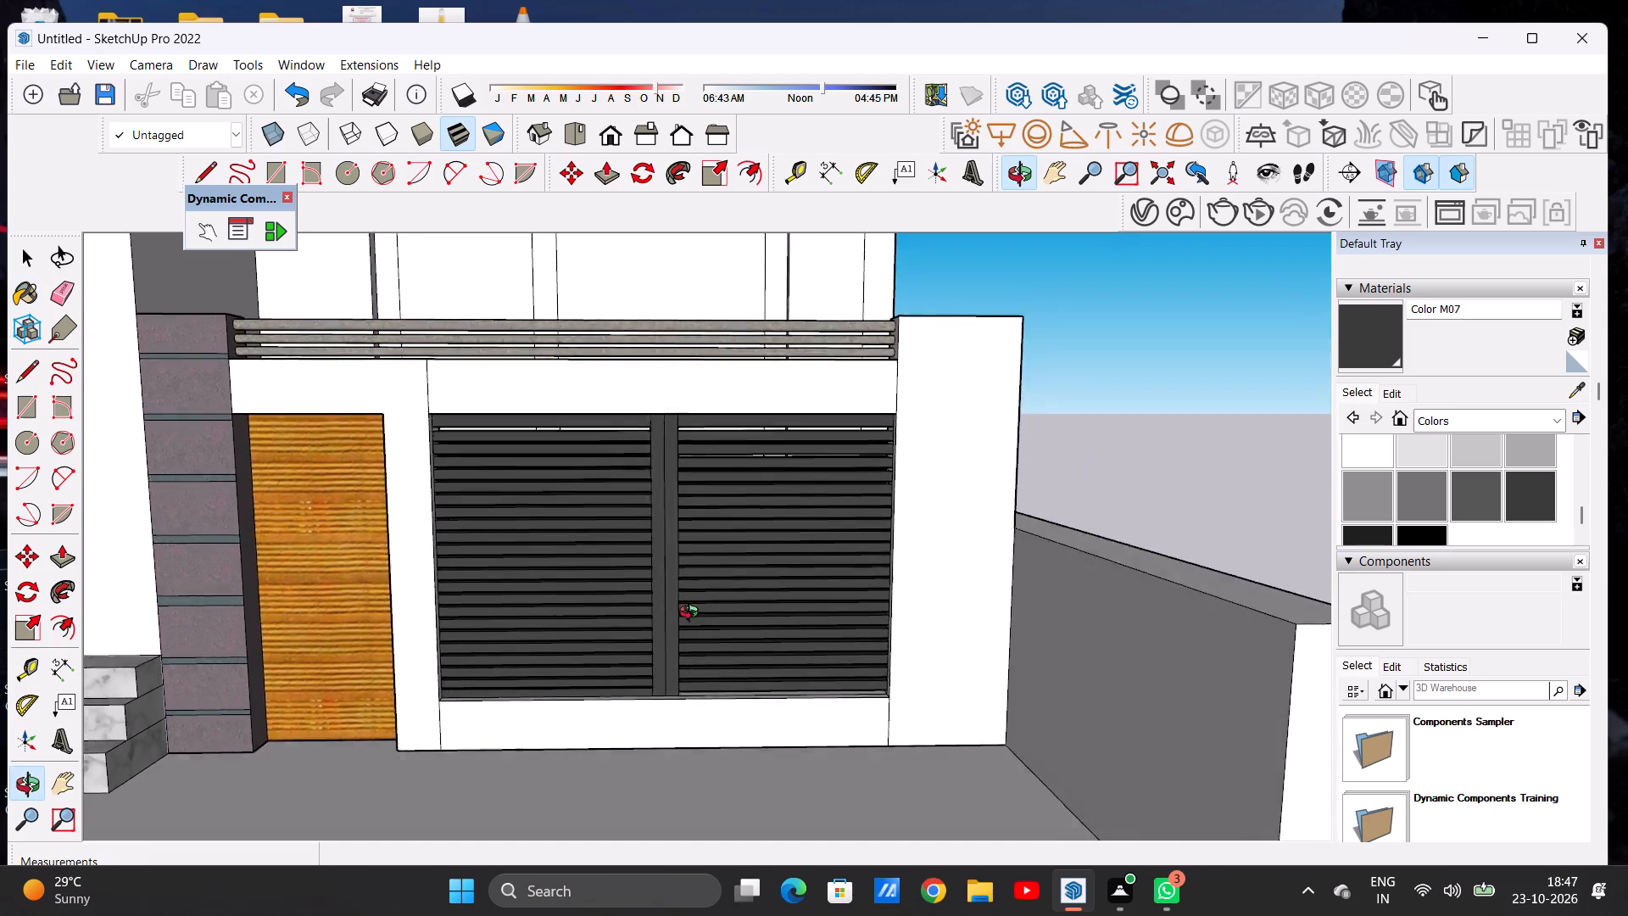
middle_click_drag(693, 614, 448, 628)
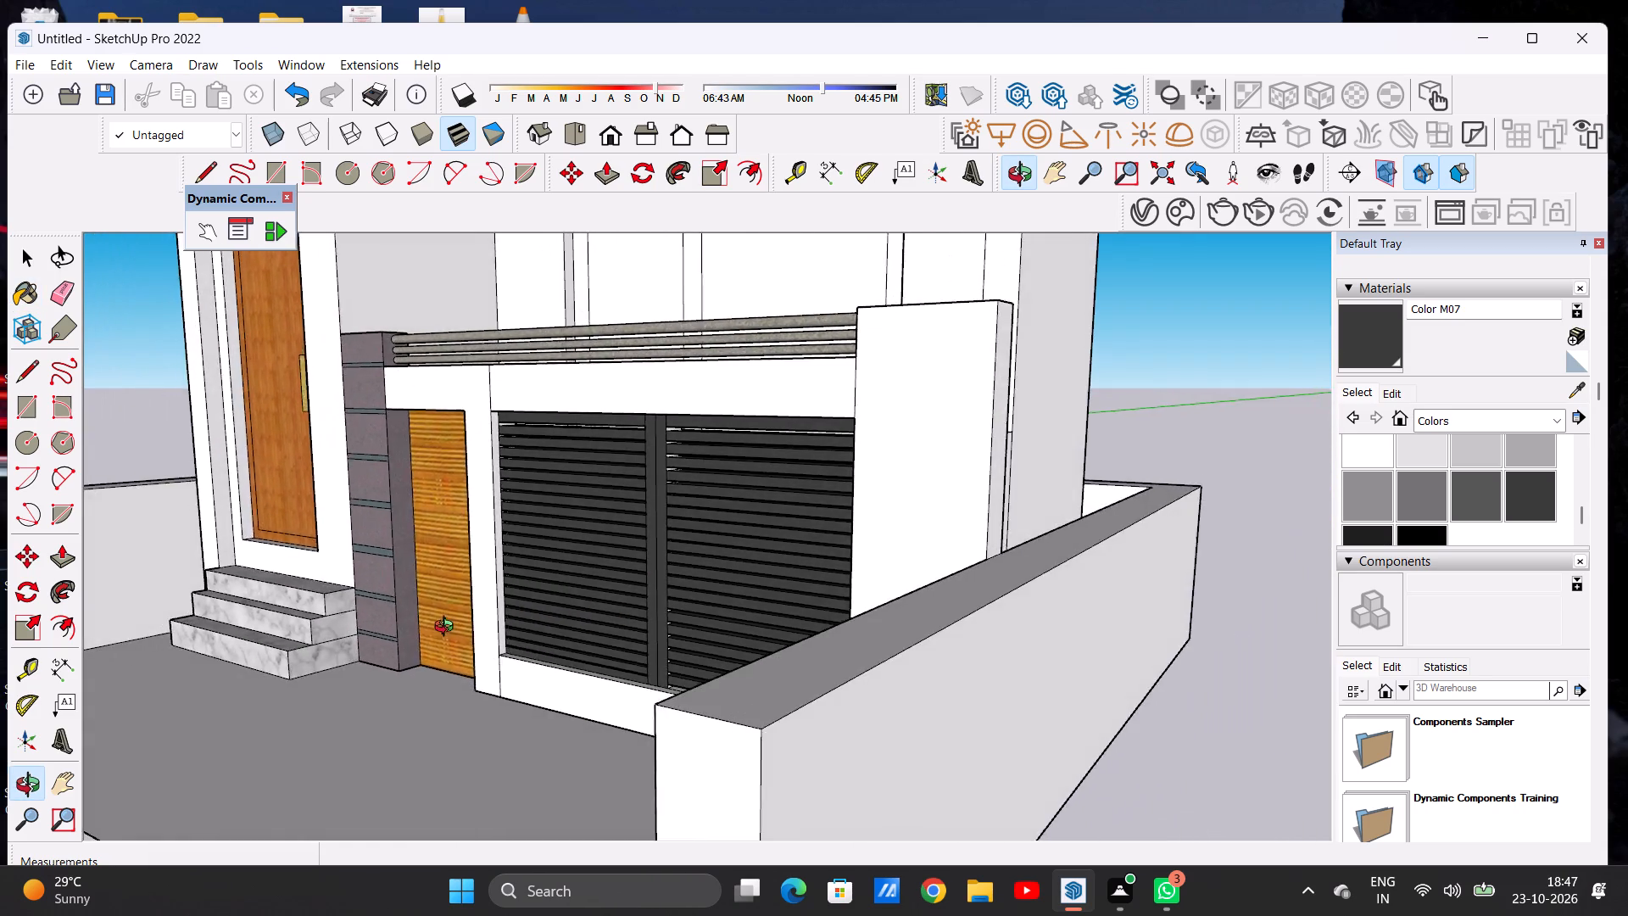
middle_click_drag(448, 628, 313, 667)
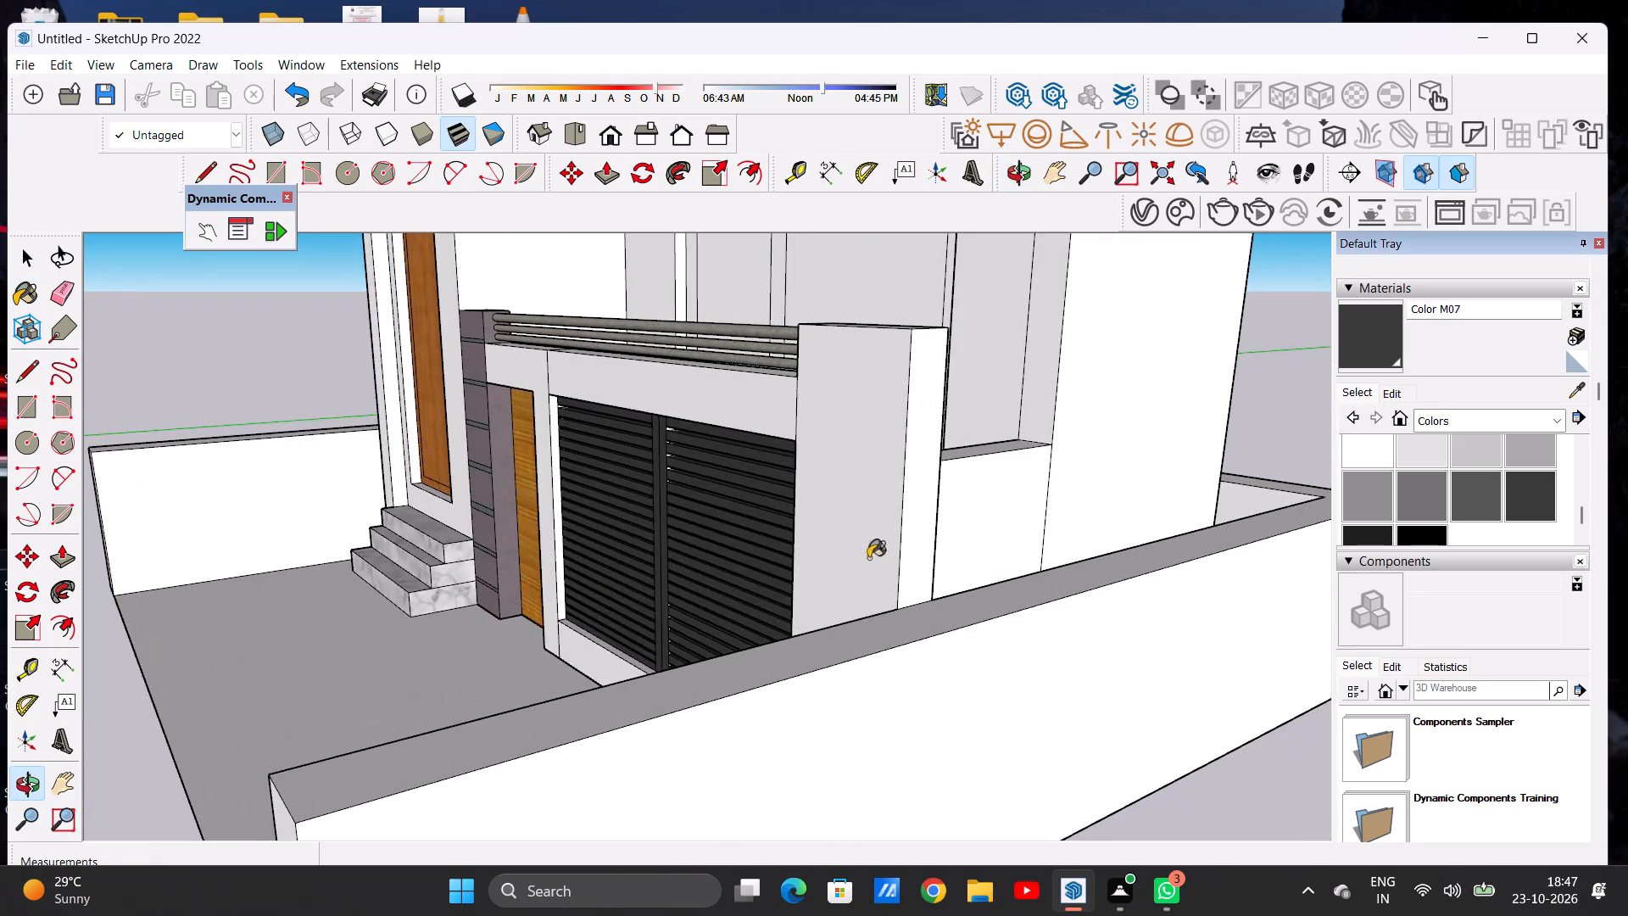
middle_click_drag(884, 557, 432, 665)
scroll(608, 522, "up", 8)
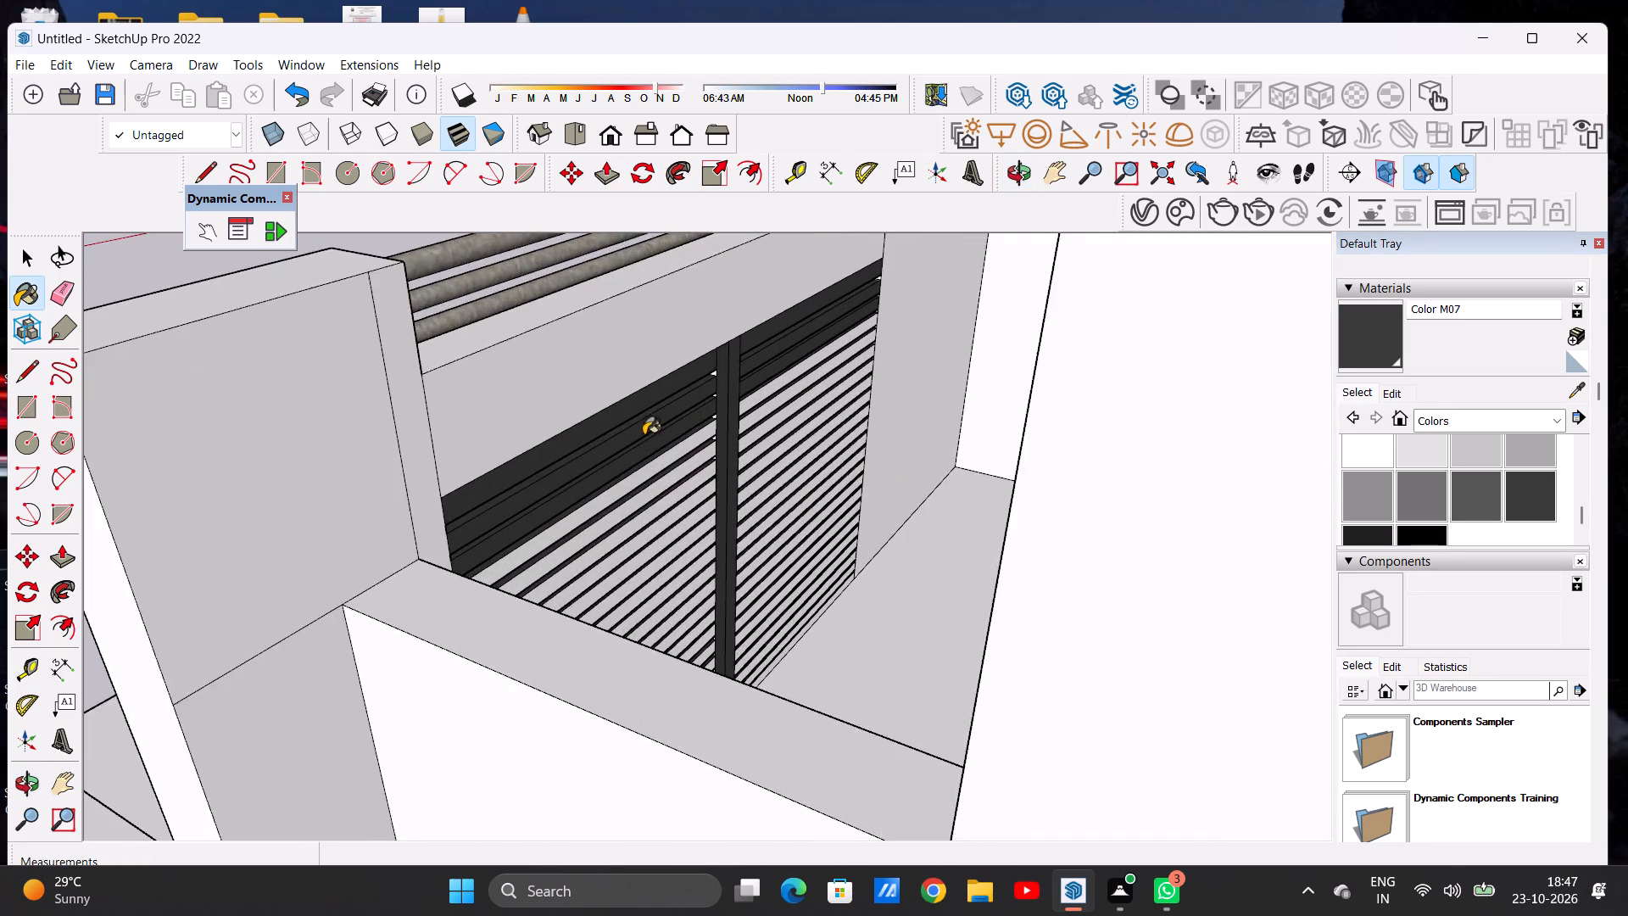
scroll(644, 435, "up", 6)
middle_click_drag(578, 624, 473, 526)
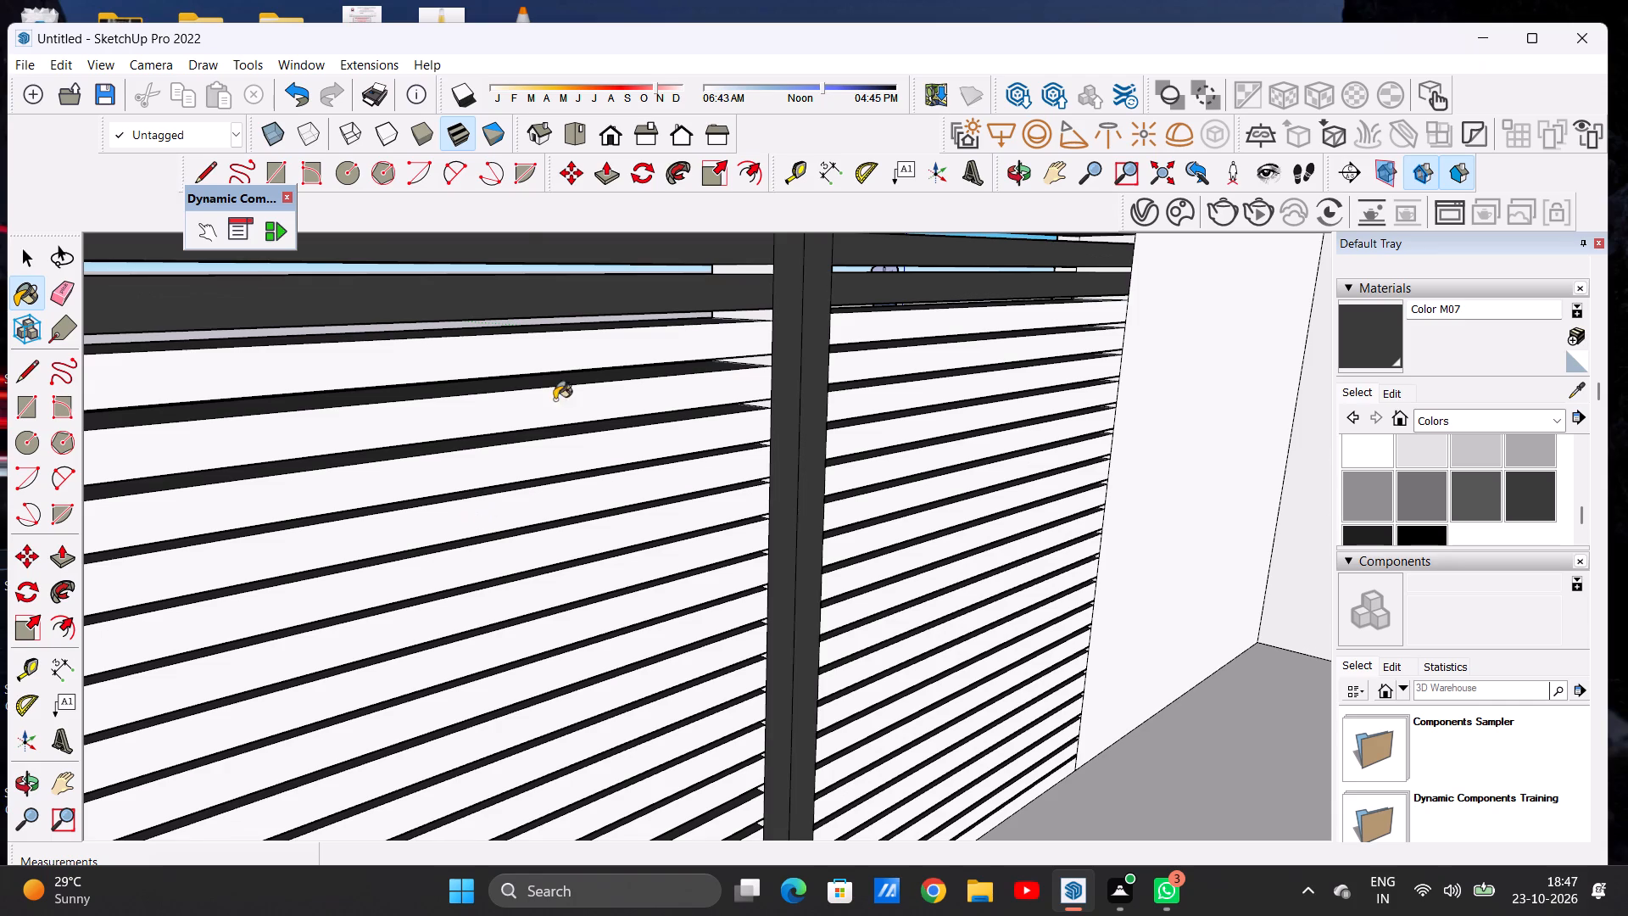
left_click(572, 358)
left_click(569, 400)
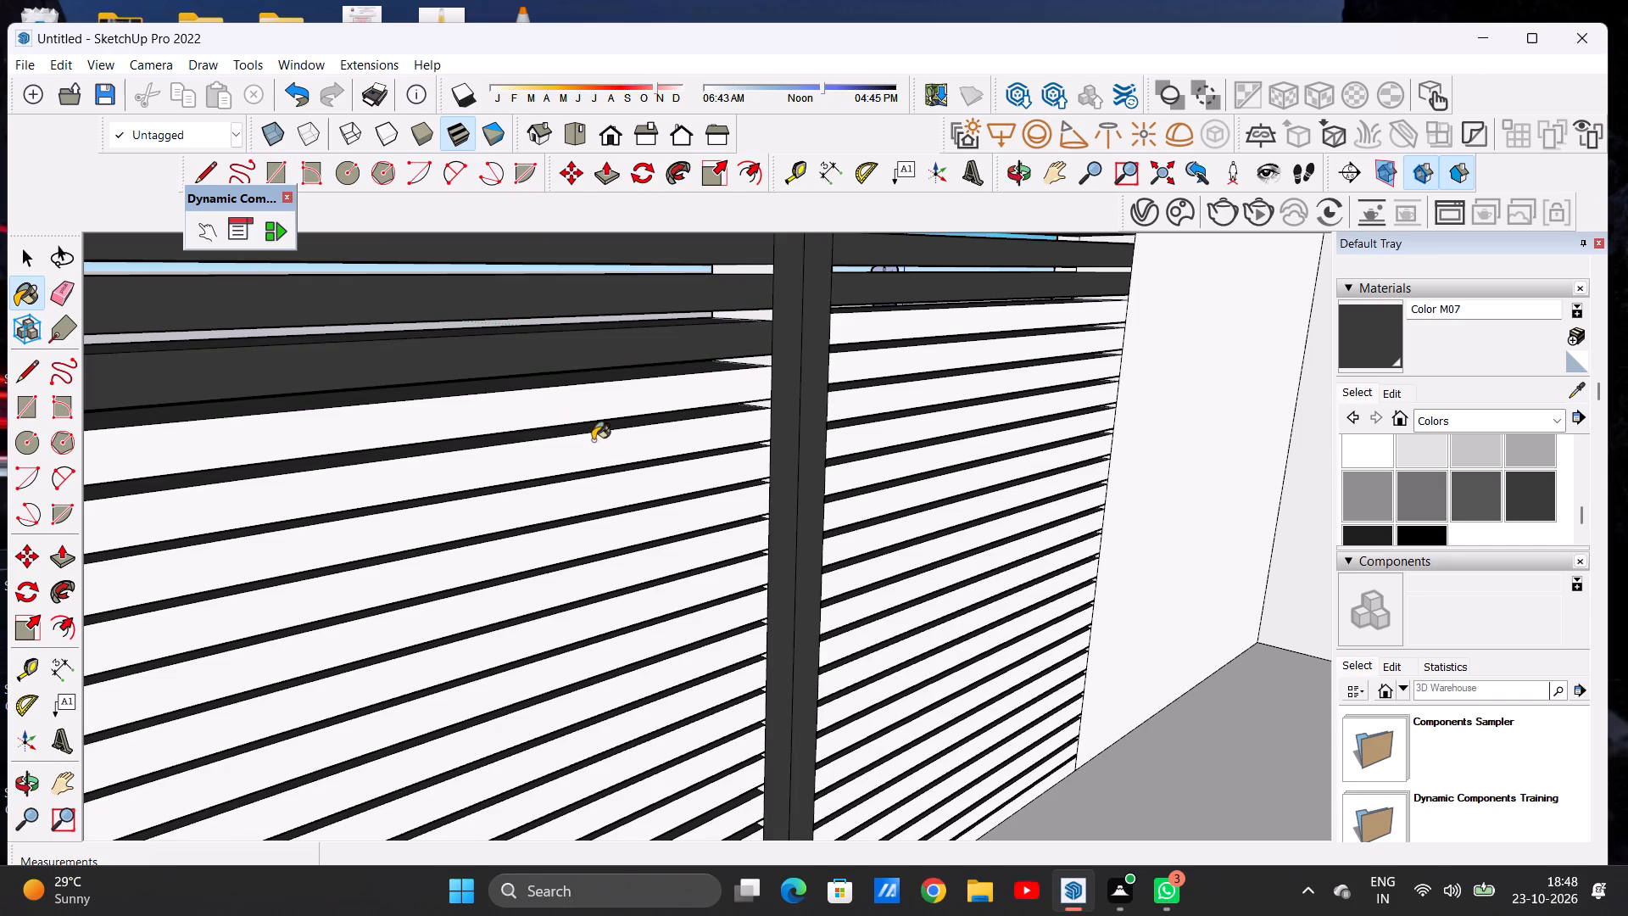
left_click(593, 440)
left_click(610, 496)
left_click(636, 522)
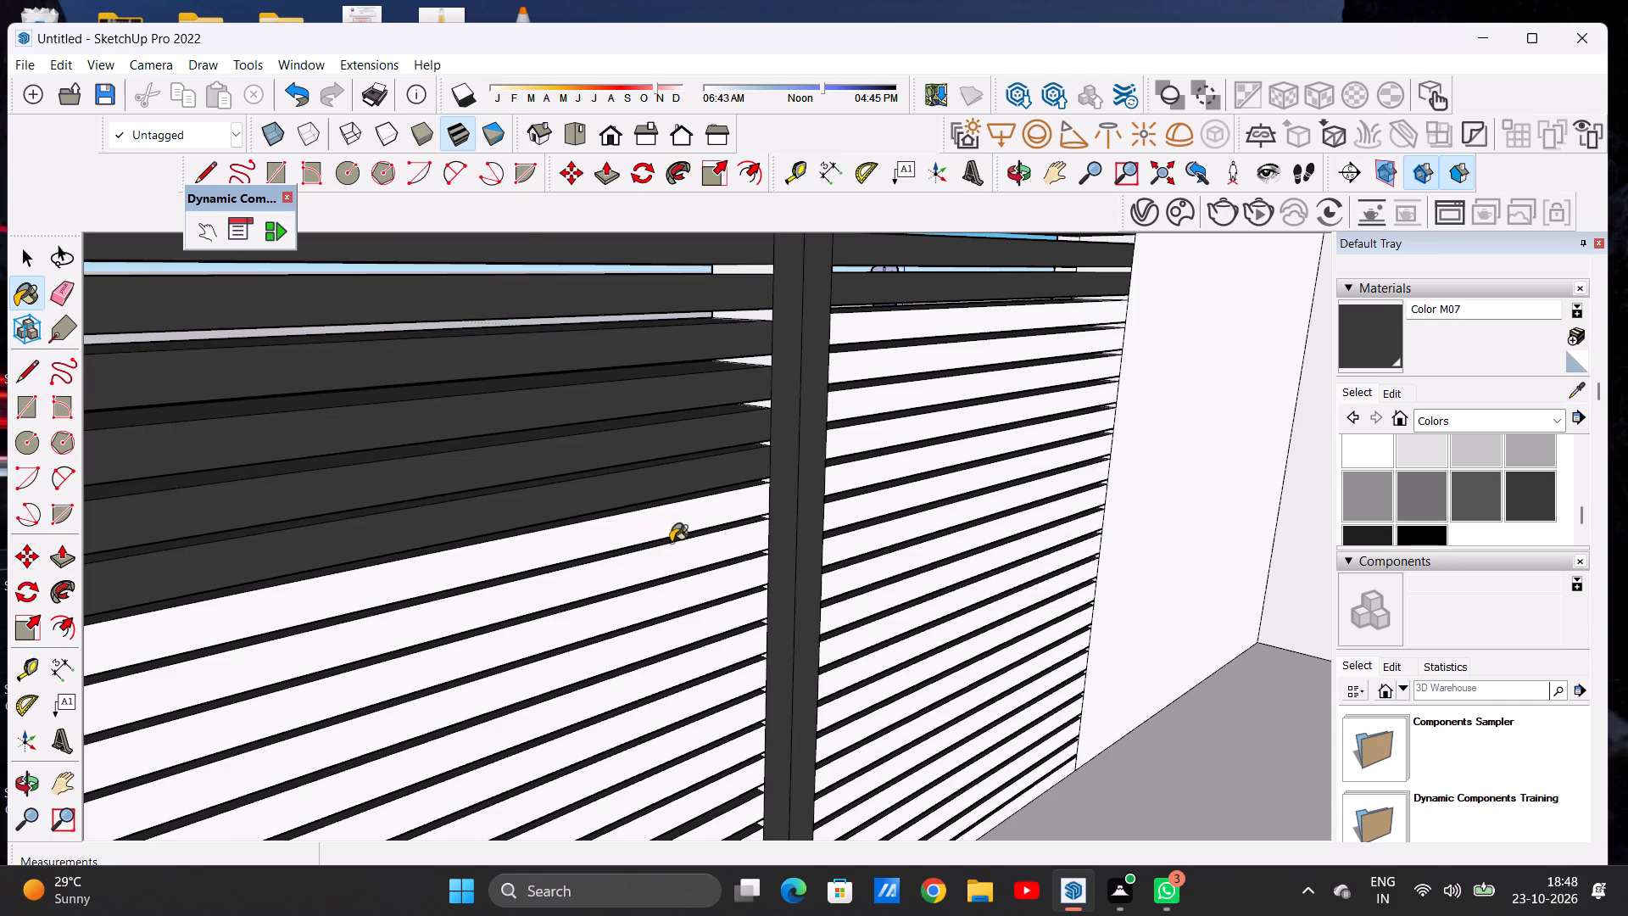
left_click(688, 556)
left_click(750, 572)
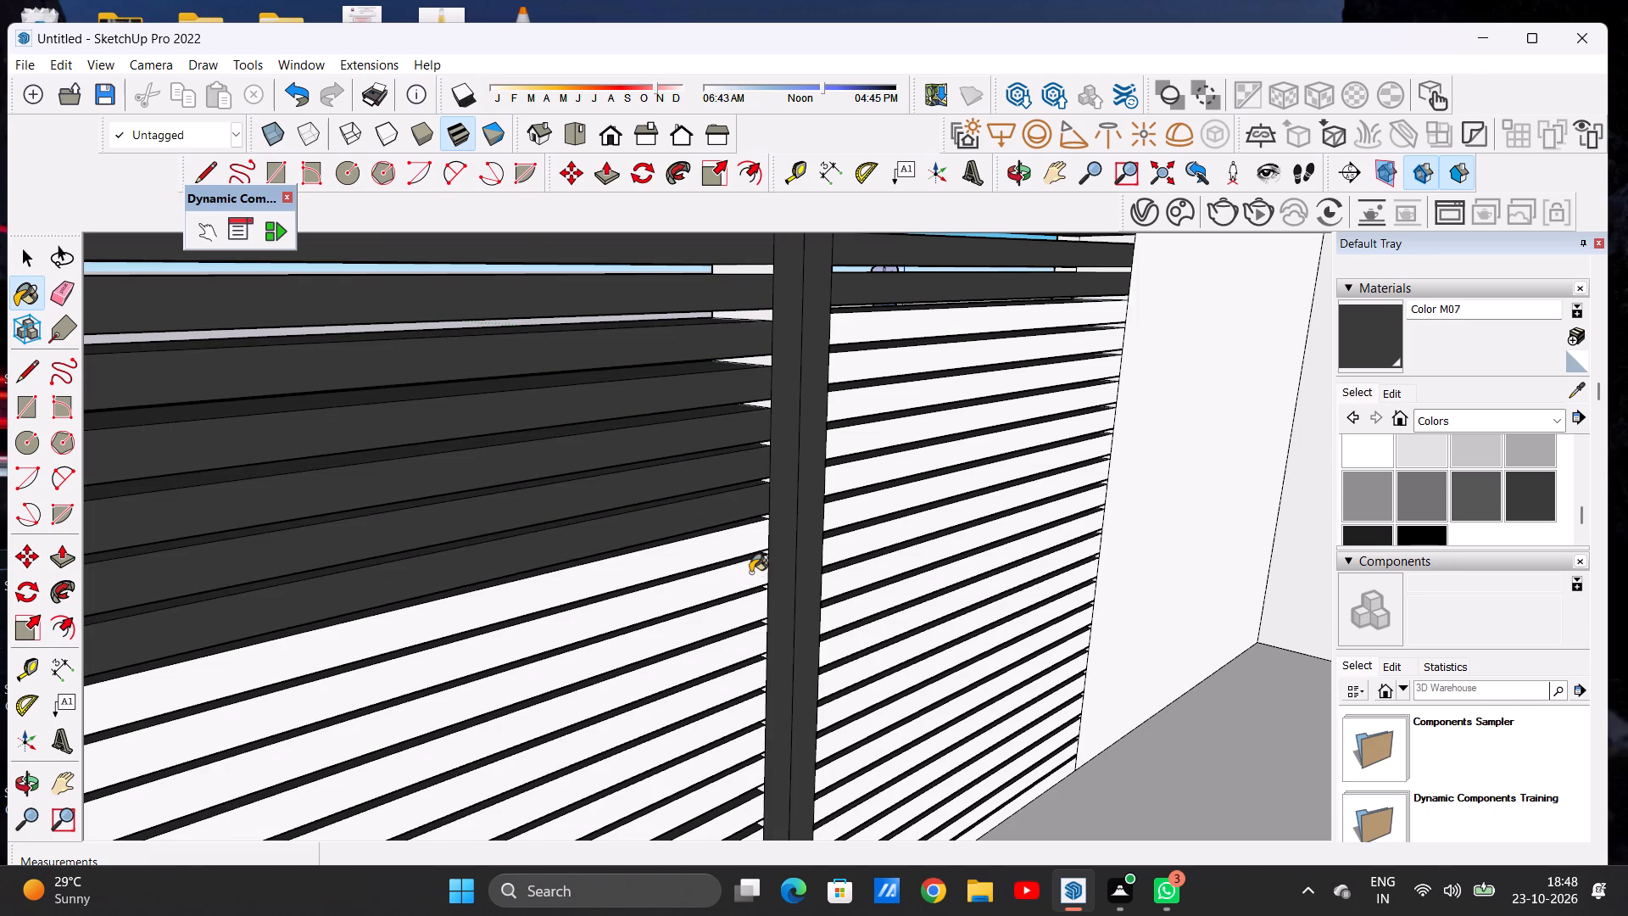
left_click(758, 597)
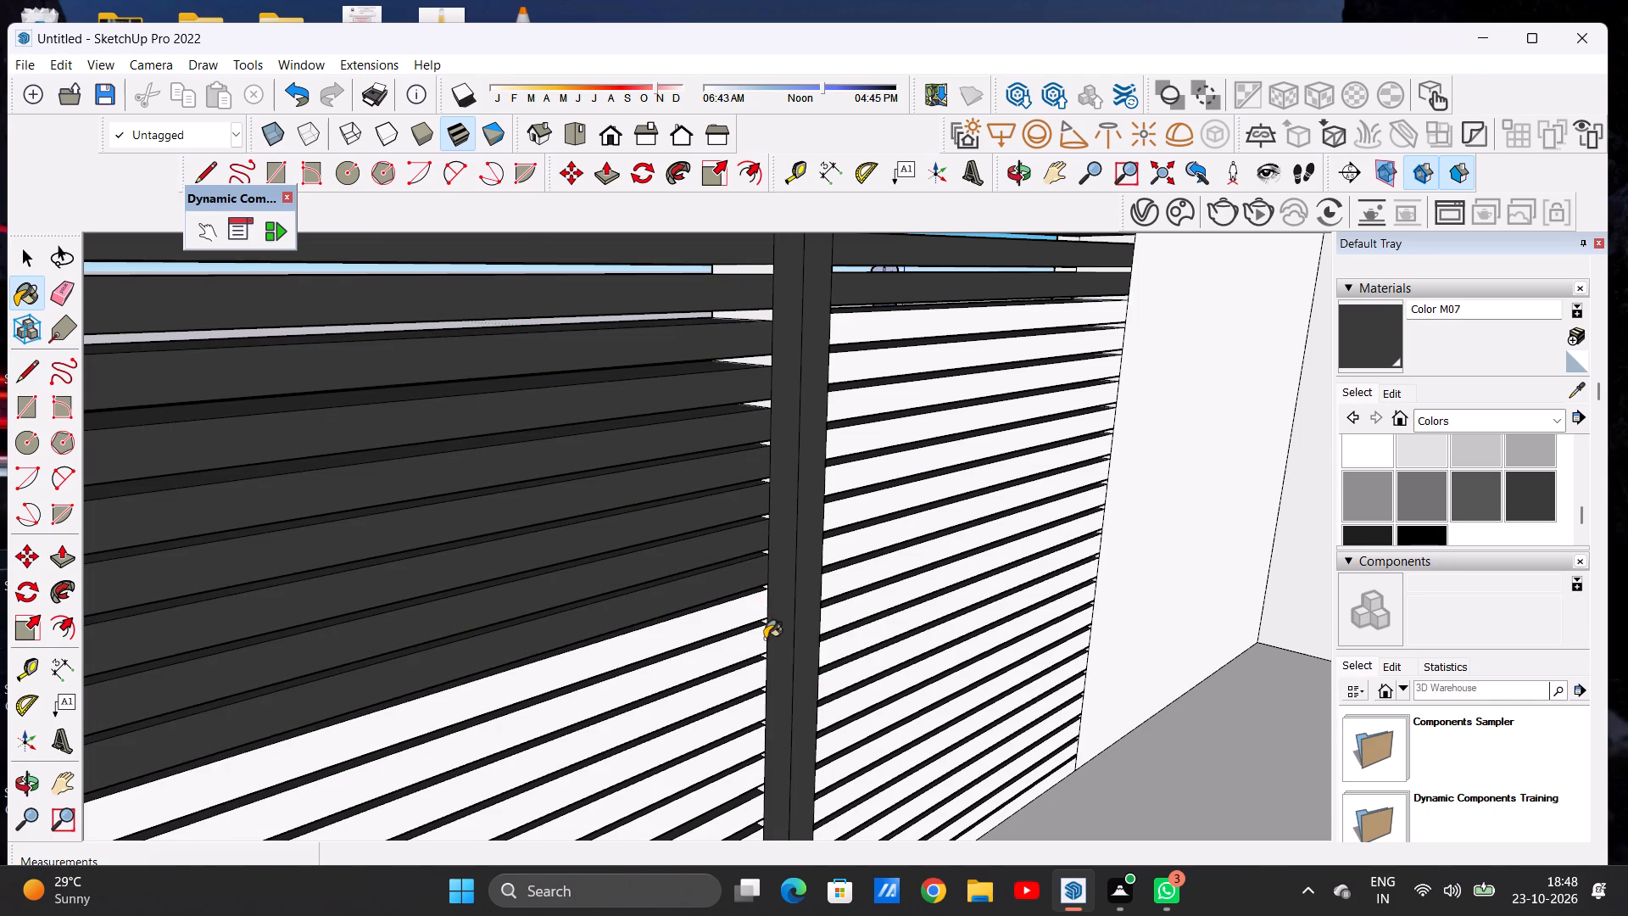
left_click(761, 639)
left_click(749, 679)
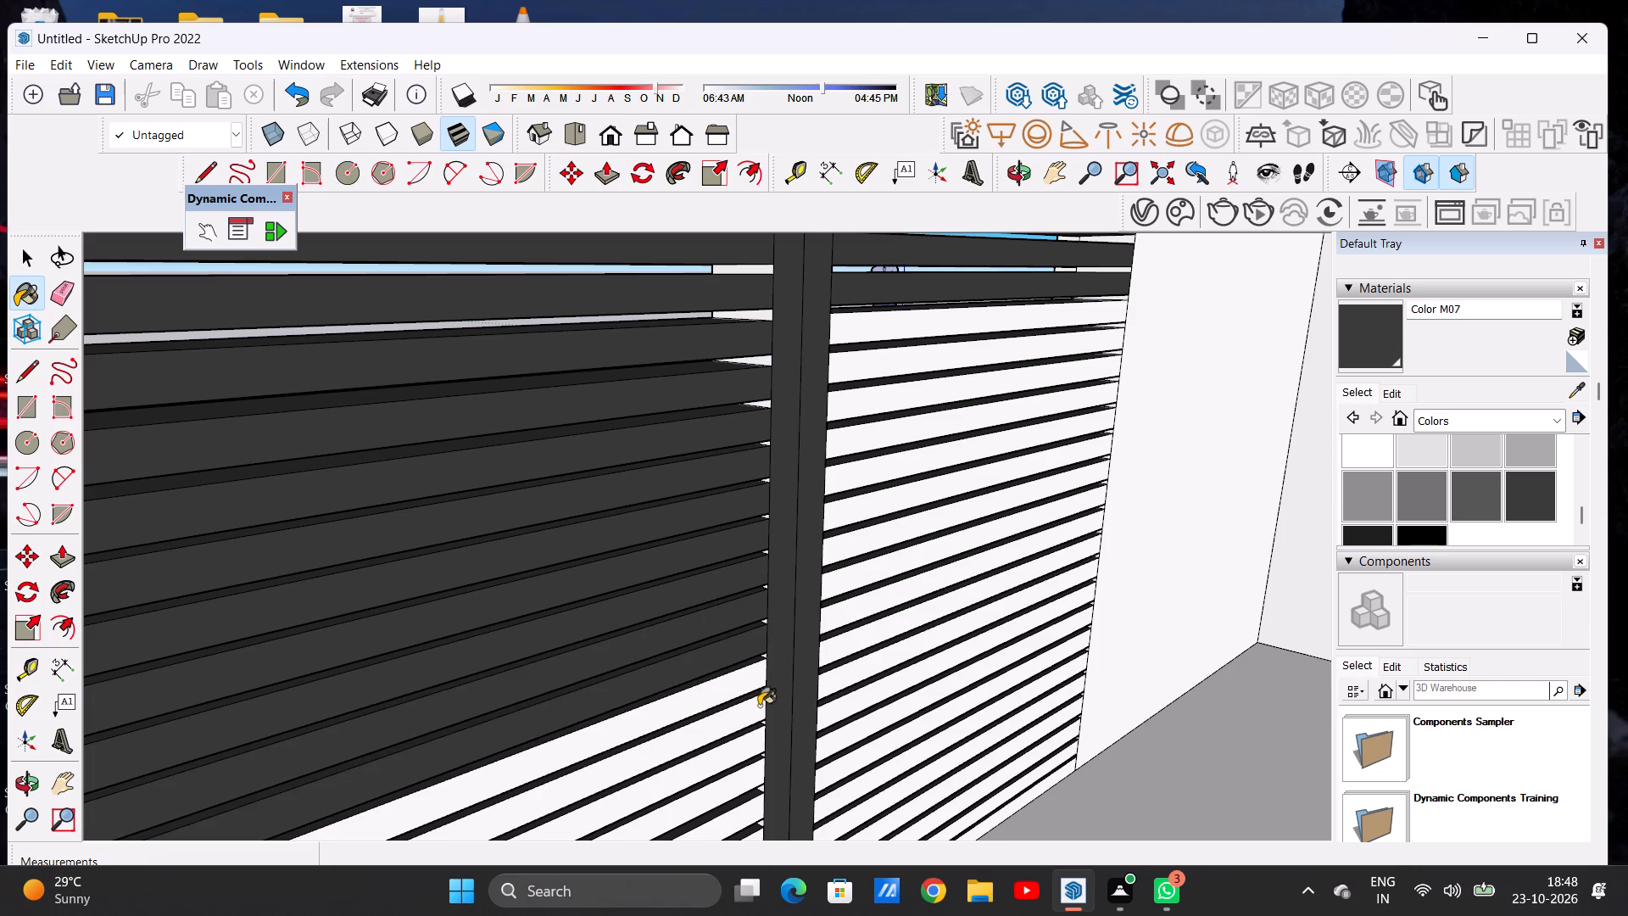
left_click(761, 710)
Paint the rear faces of the remaining lower slats in the same louvred panel with Color M07, down to the sill.
scroll(727, 639, "down", 2)
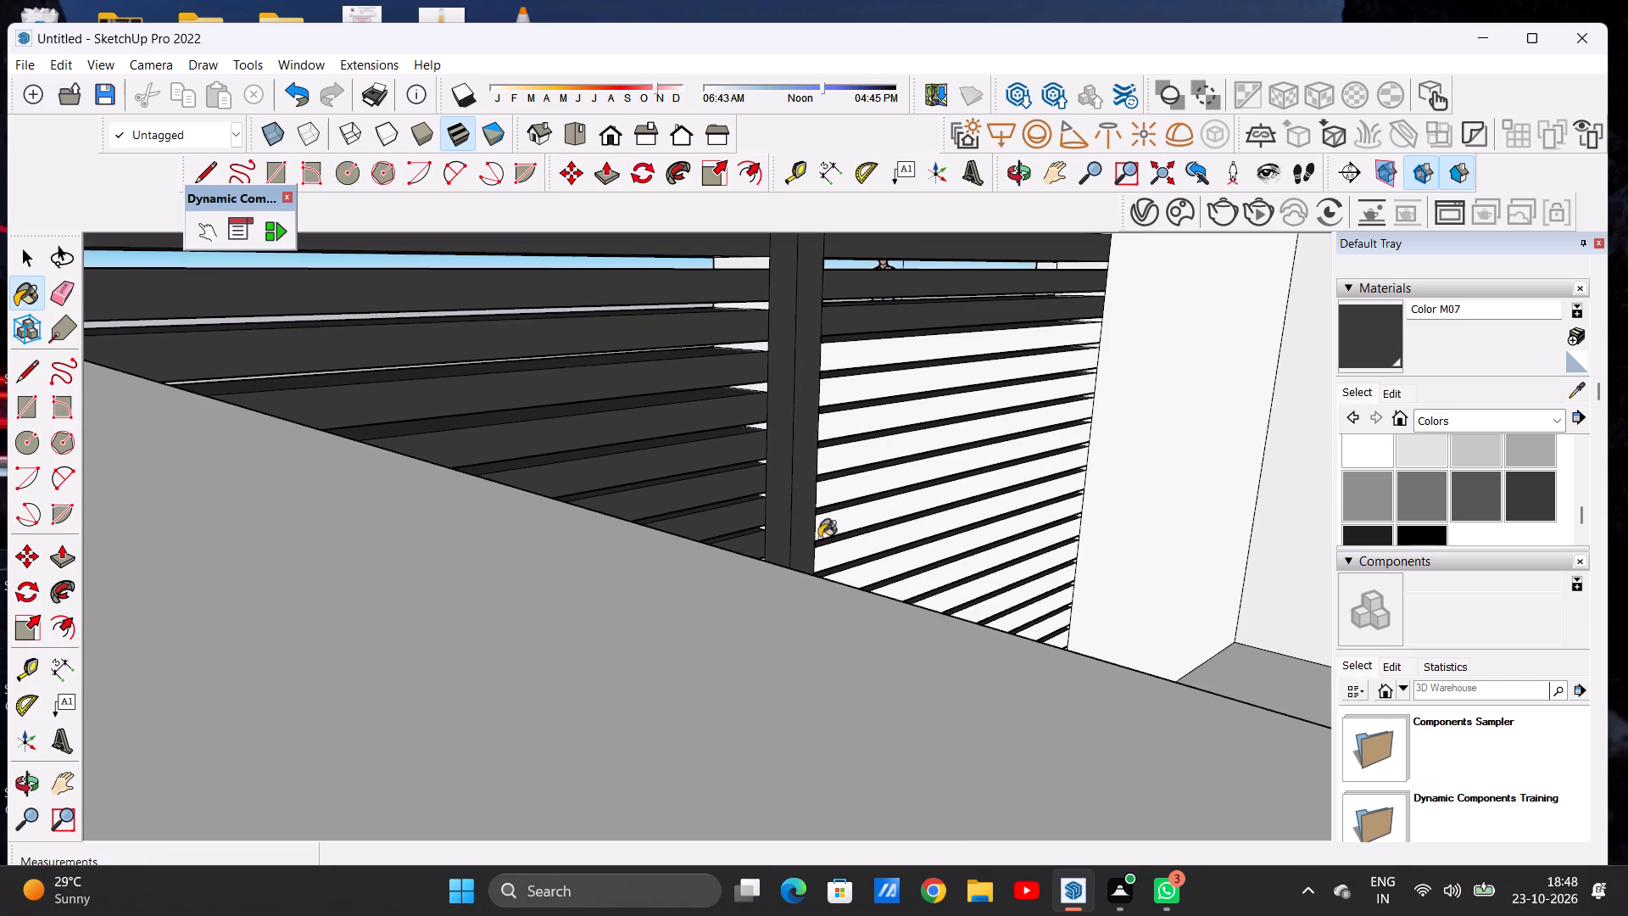
middle_click_drag(905, 512, 908, 533)
middle_click(908, 533)
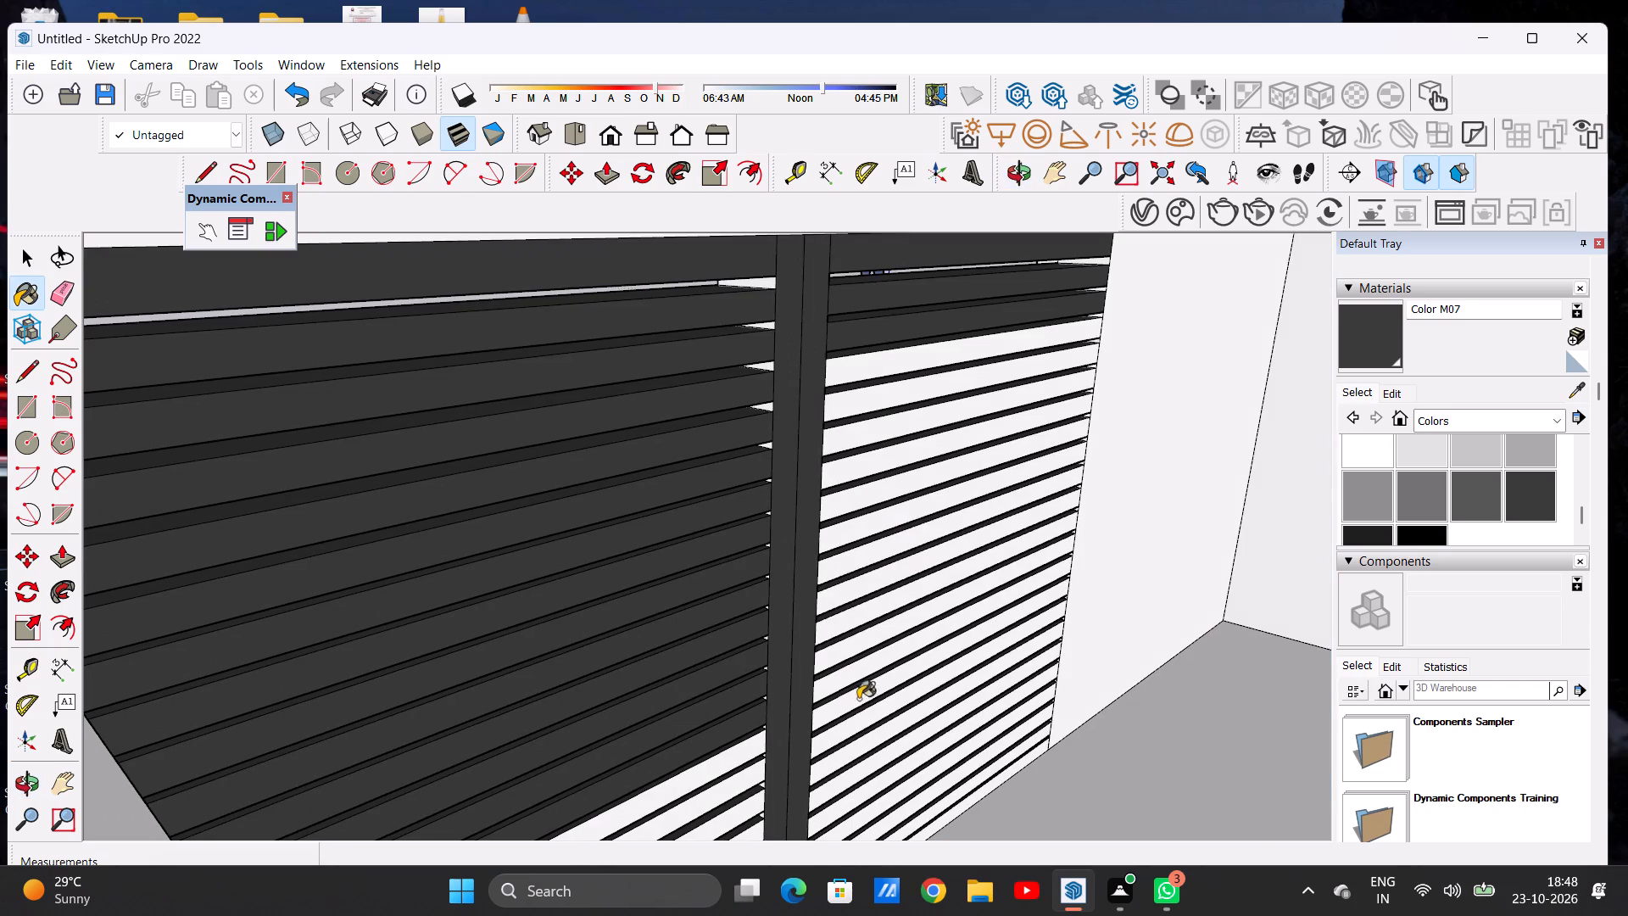
scroll(834, 597, "down", 12)
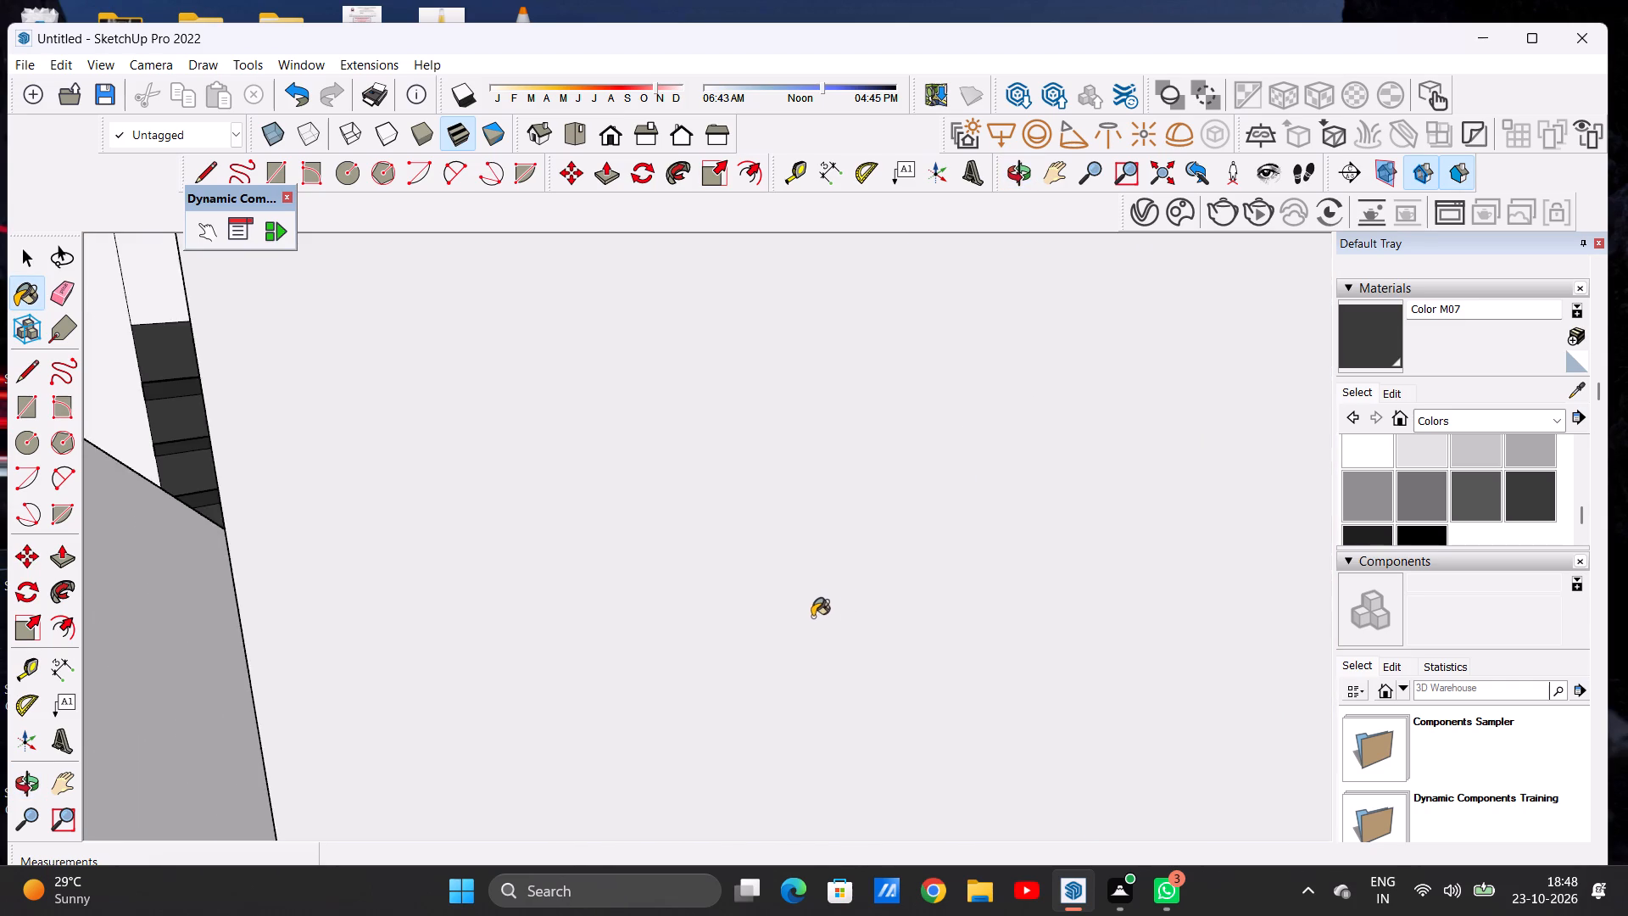
scroll(812, 617, "down", 17)
scroll(693, 650, "up", 1)
scroll(693, 650, "down", 20)
scroll(693, 650, "down", 7)
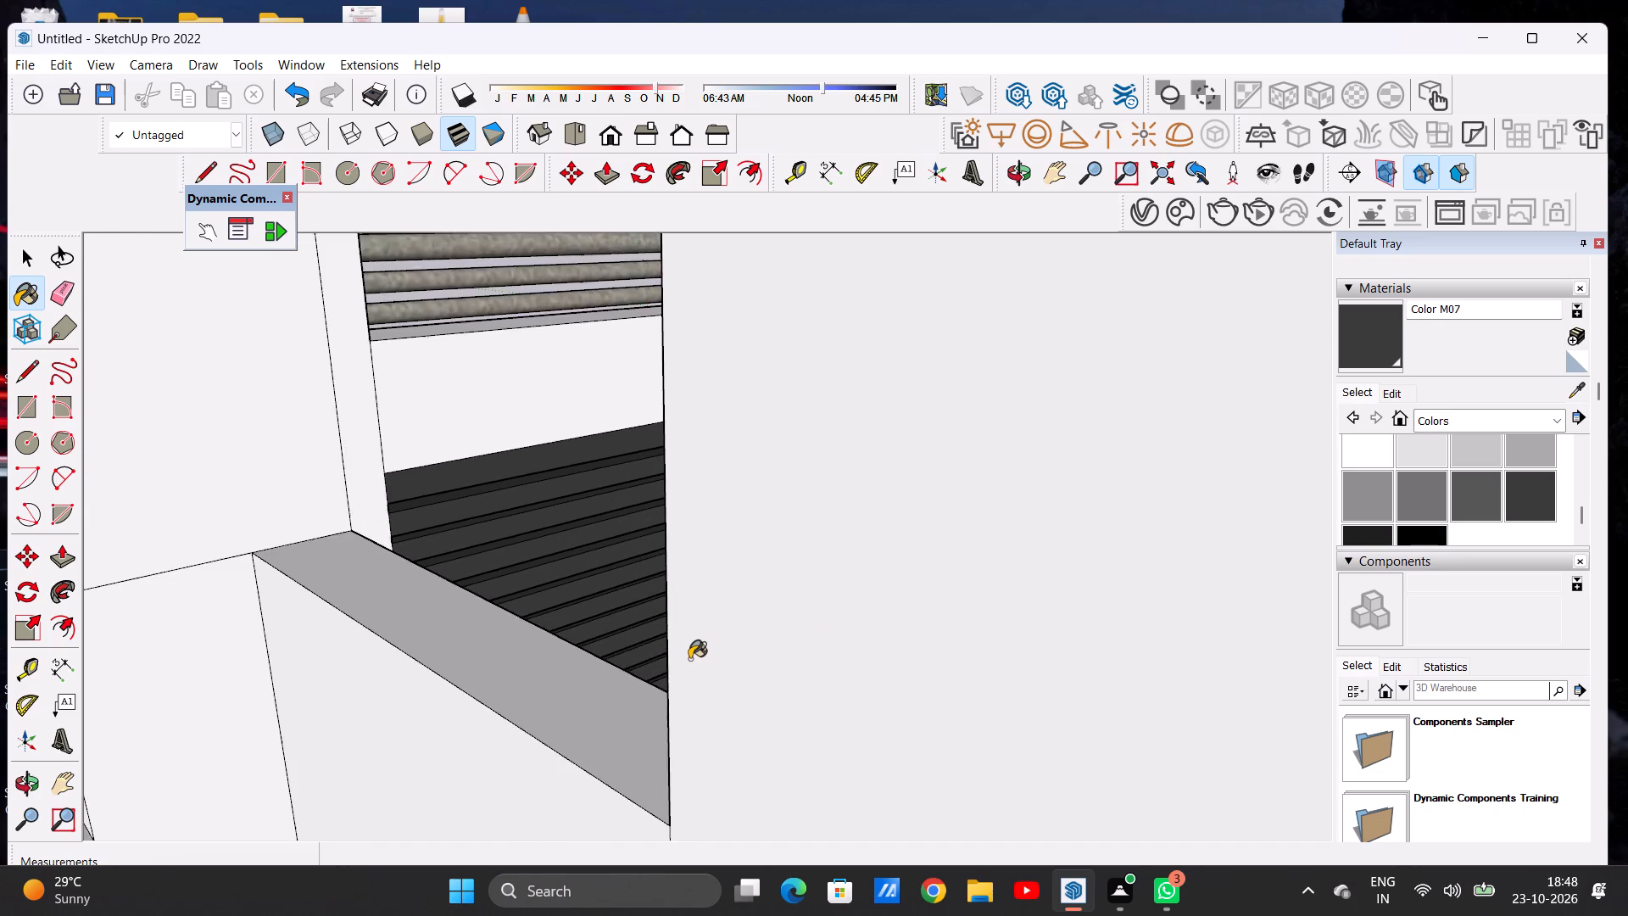
scroll(690, 661, "down", 13)
scroll(622, 606, "up", 3)
scroll(622, 606, "down", 1)
scroll(622, 606, "up", 3)
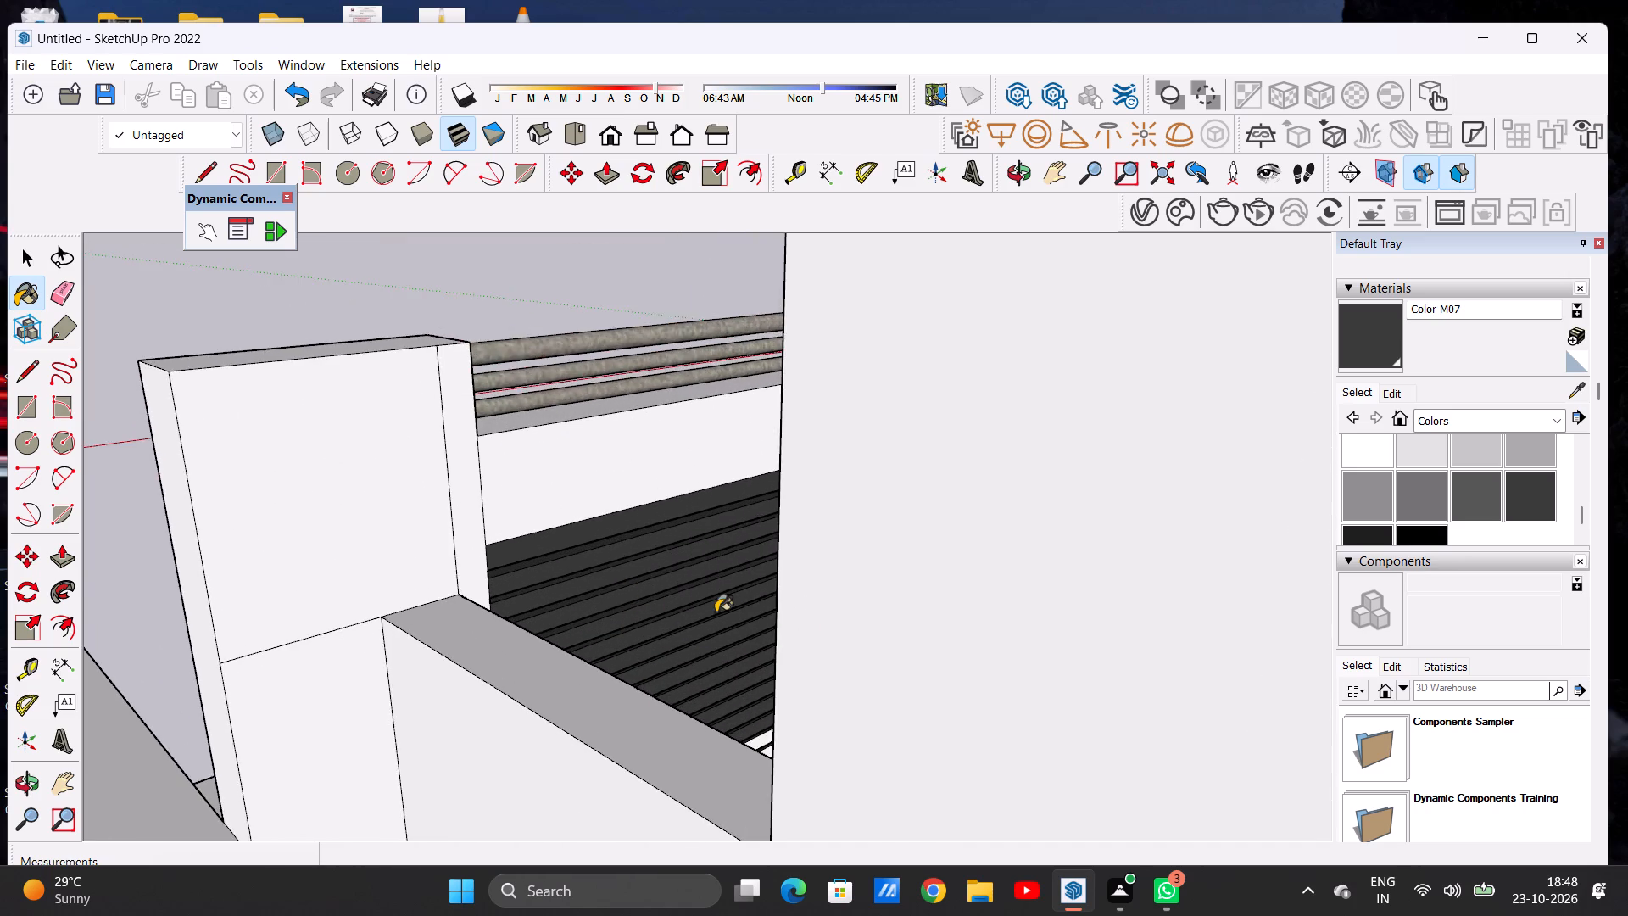
scroll(716, 612, "up", 6)
scroll(773, 619, "down", 5)
middle_click_drag(787, 638, 793, 699)
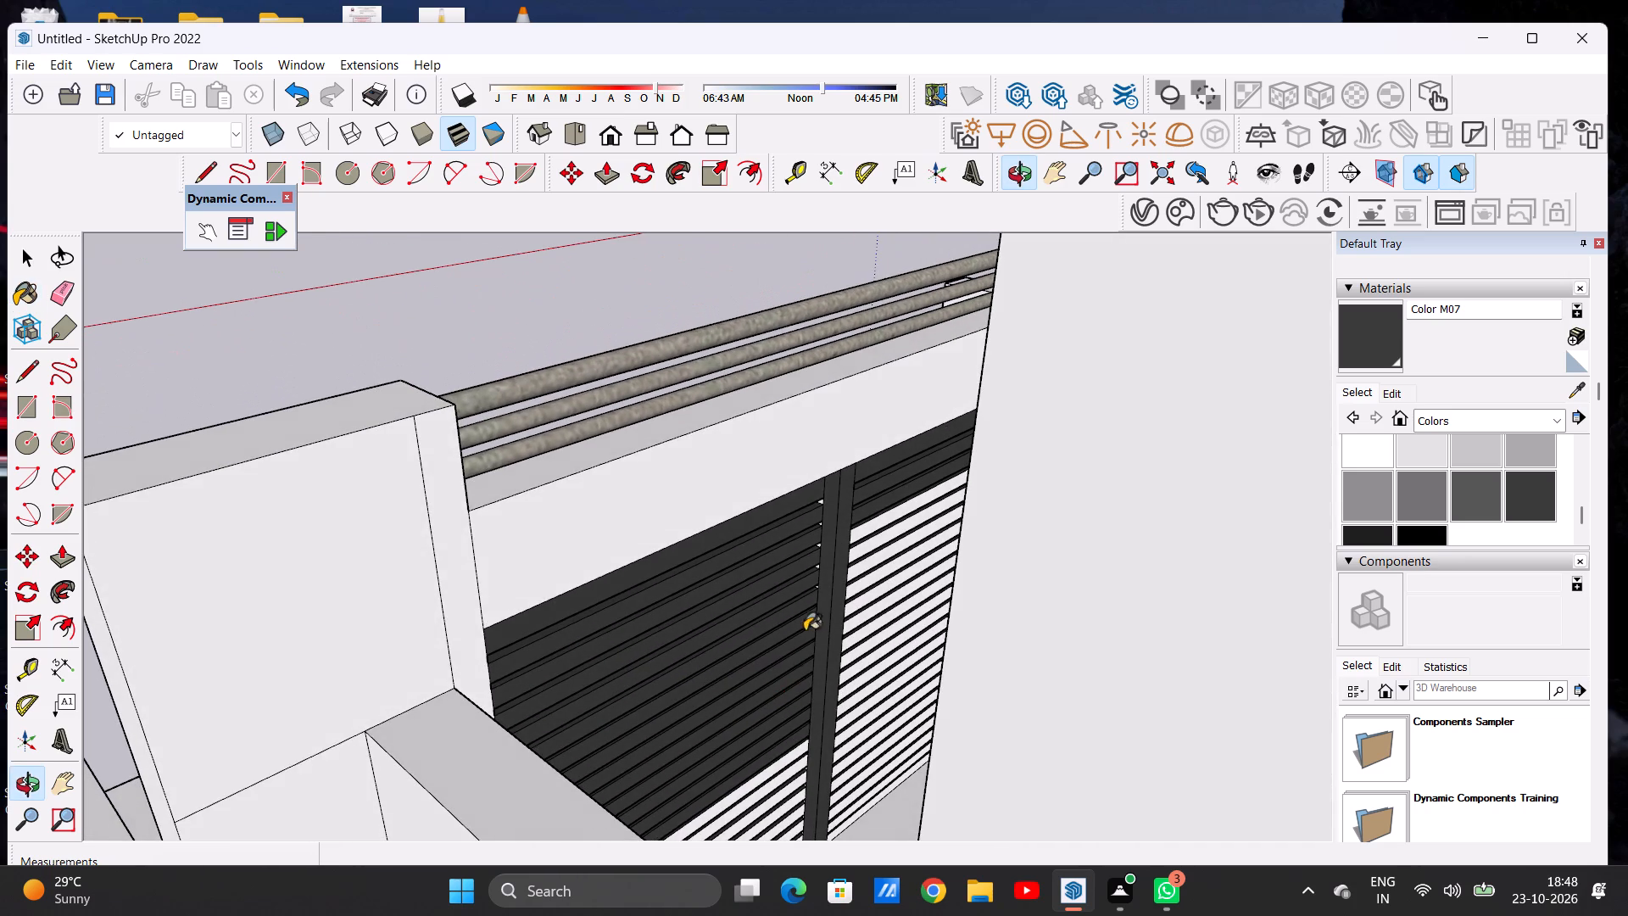
scroll(821, 587, "down", 5)
scroll(800, 725, "up", 6)
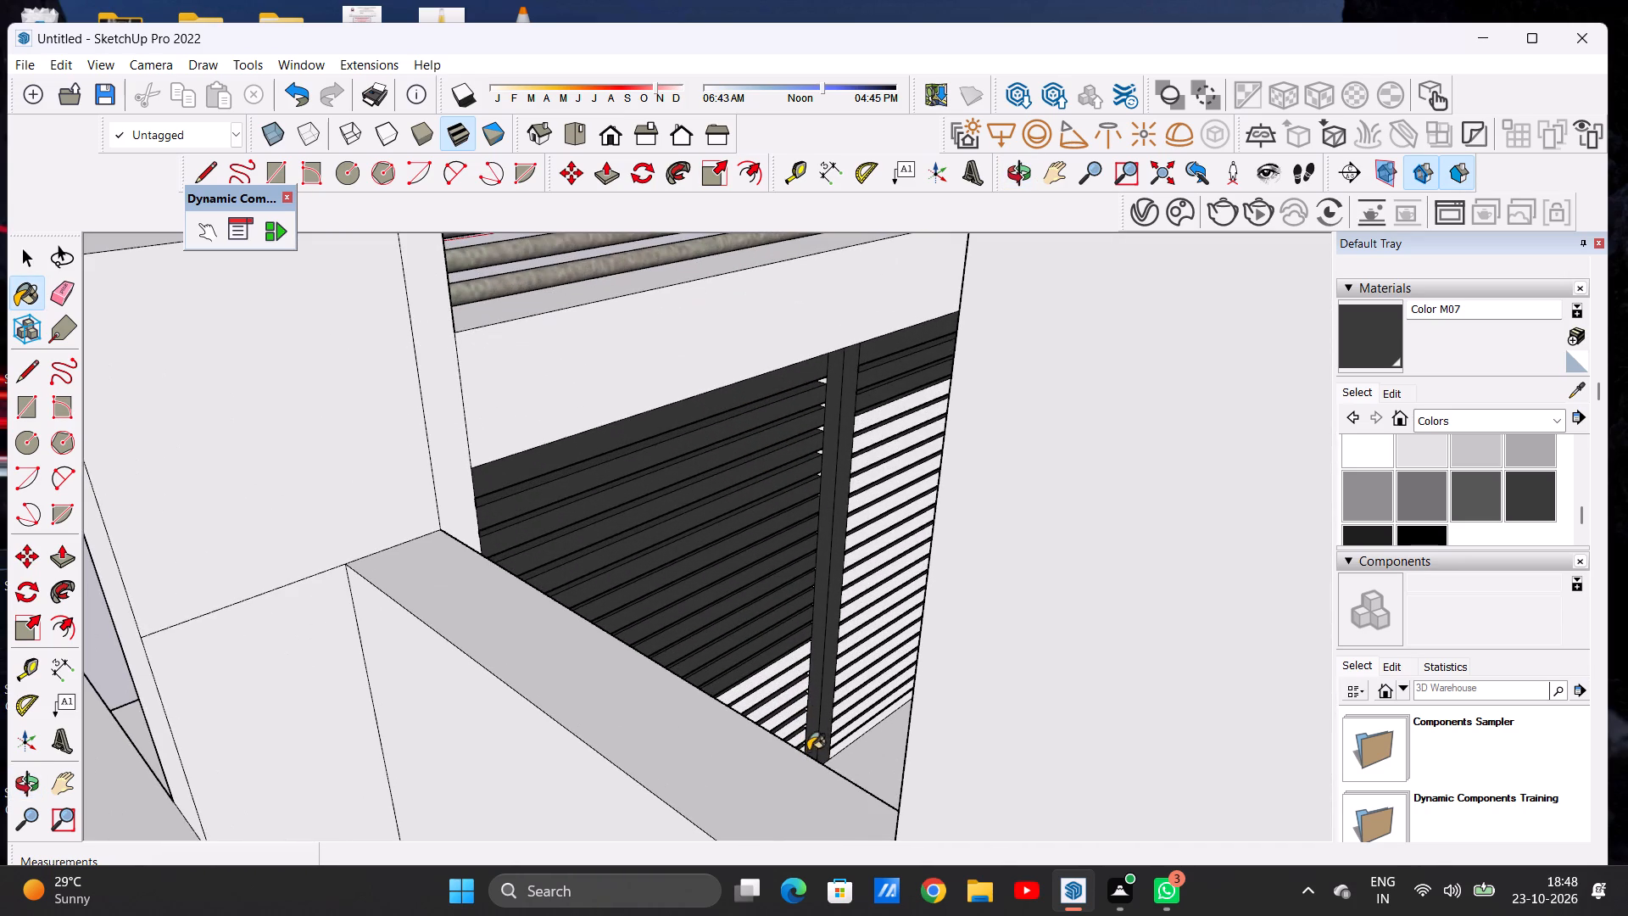
middle_click_drag(811, 744, 800, 784)
scroll(767, 796, "up", 7)
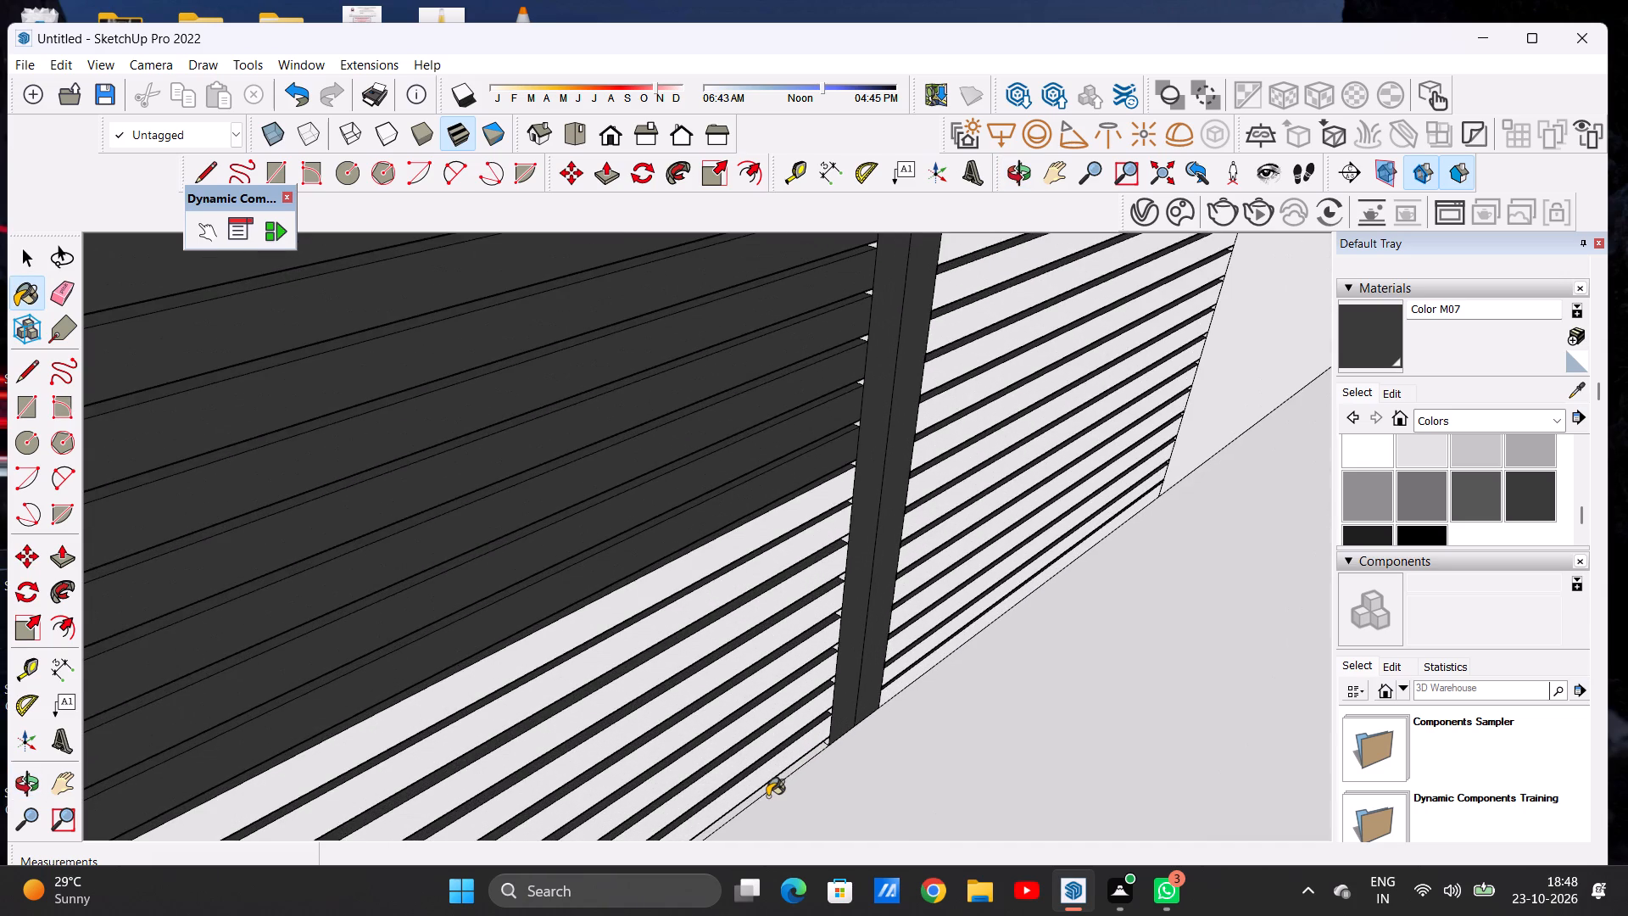
left_click(764, 527)
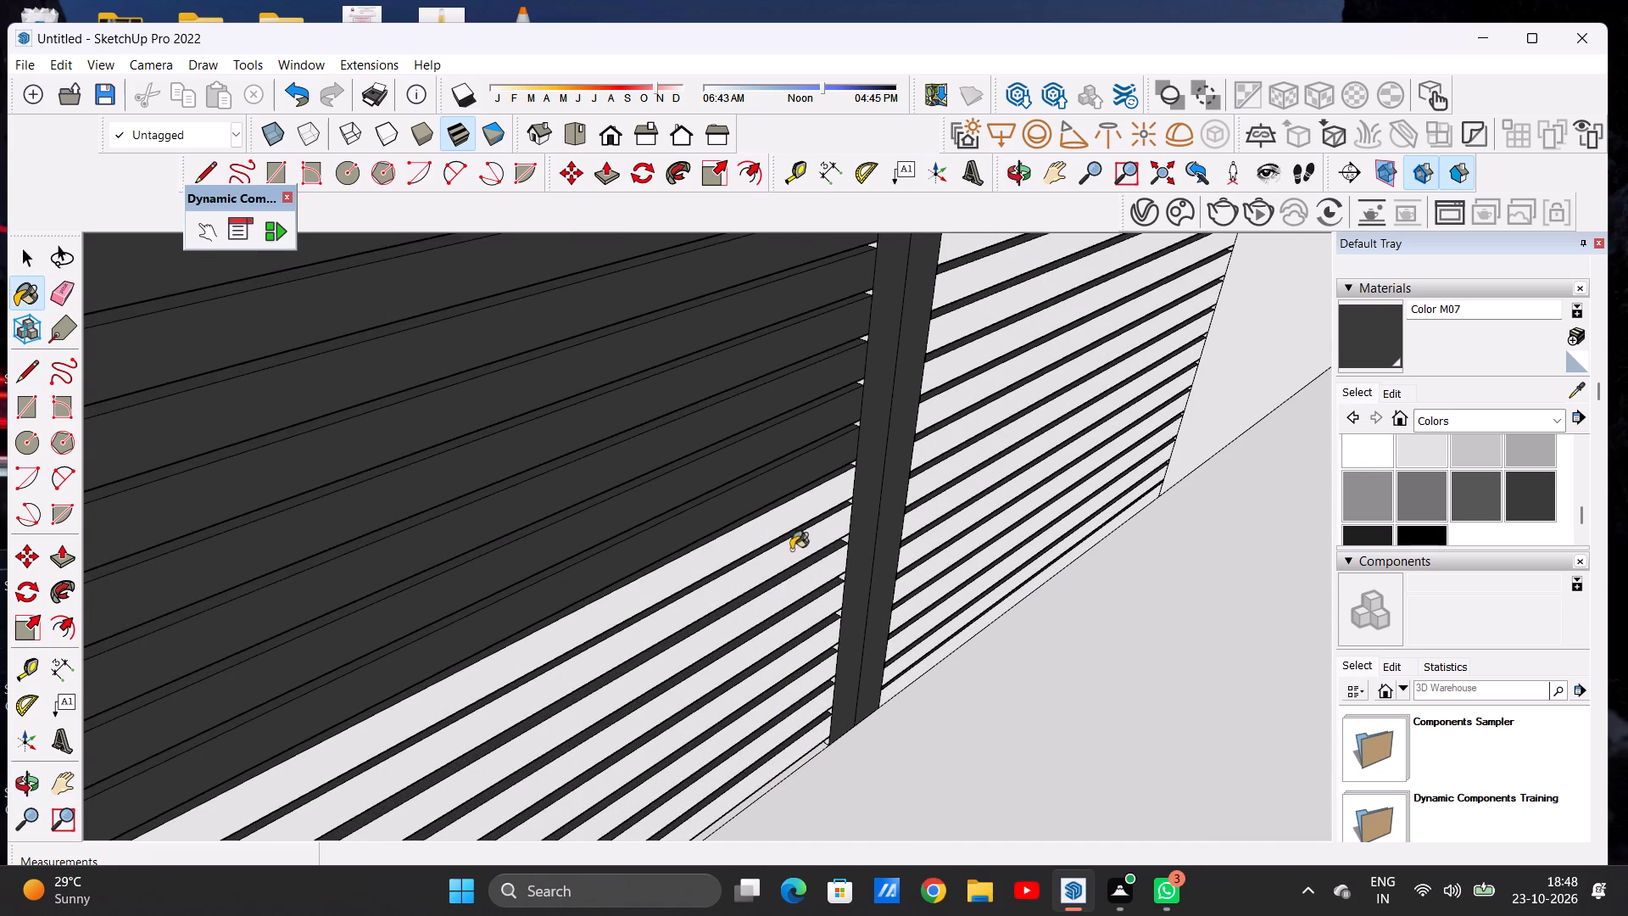
left_click(794, 554)
left_click(811, 576)
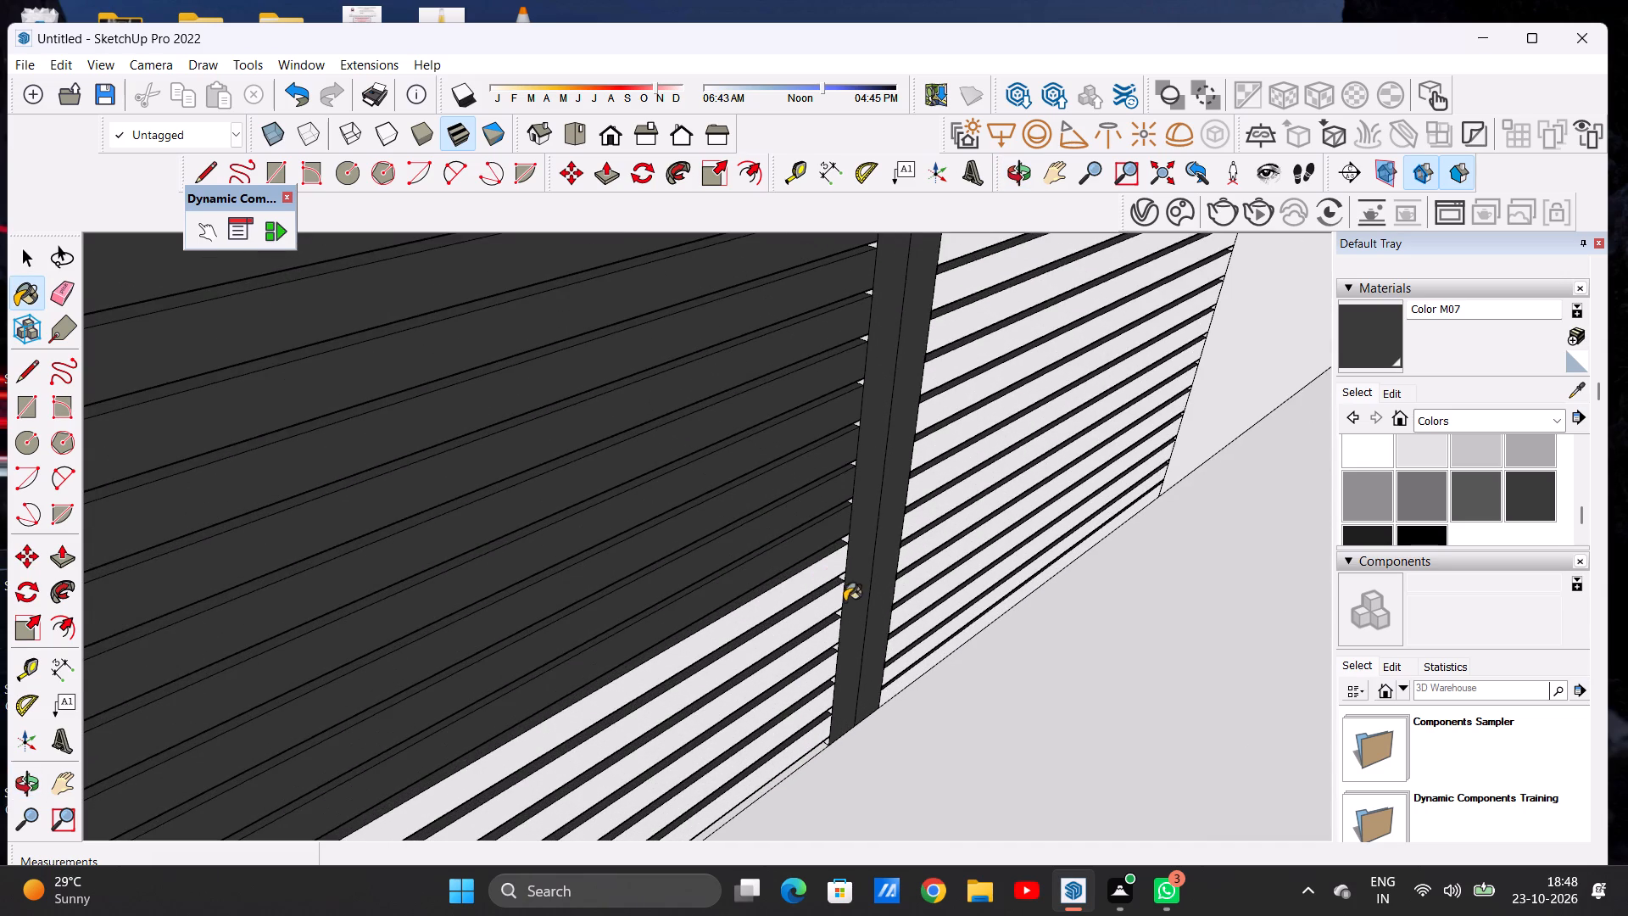
left_click(828, 600)
left_click(826, 635)
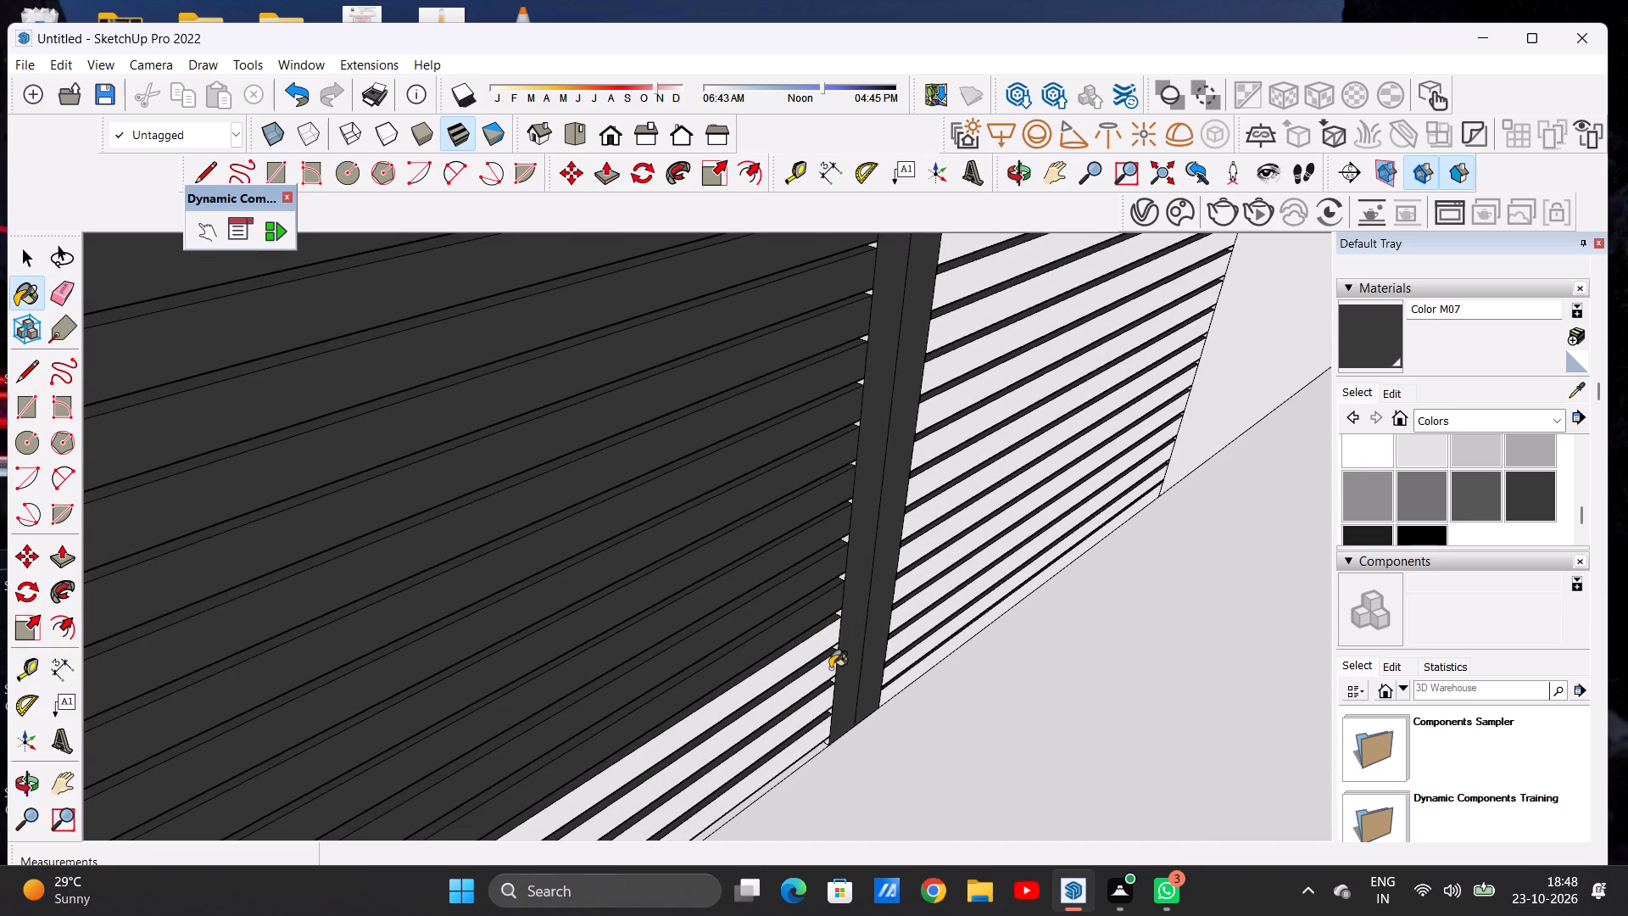
left_click(830, 668)
left_click(822, 699)
left_click(817, 737)
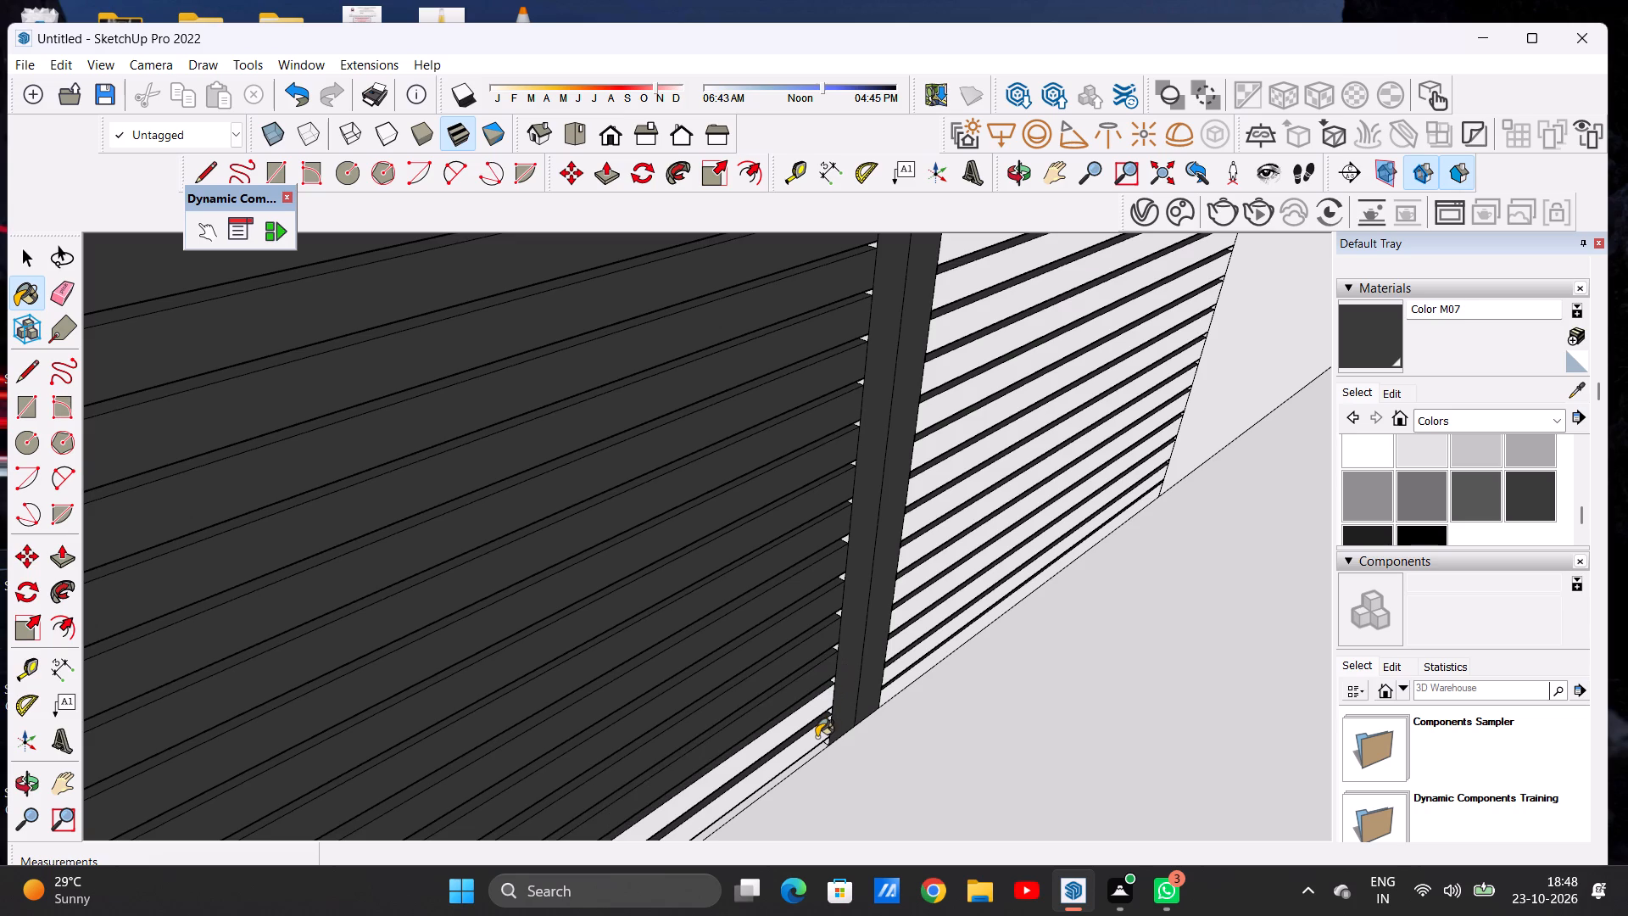
Paint the rear faces of the lower slats with Color M07 in the louvred panel right of the centre post, as seen from behind.
left_click(893, 676)
left_click(899, 645)
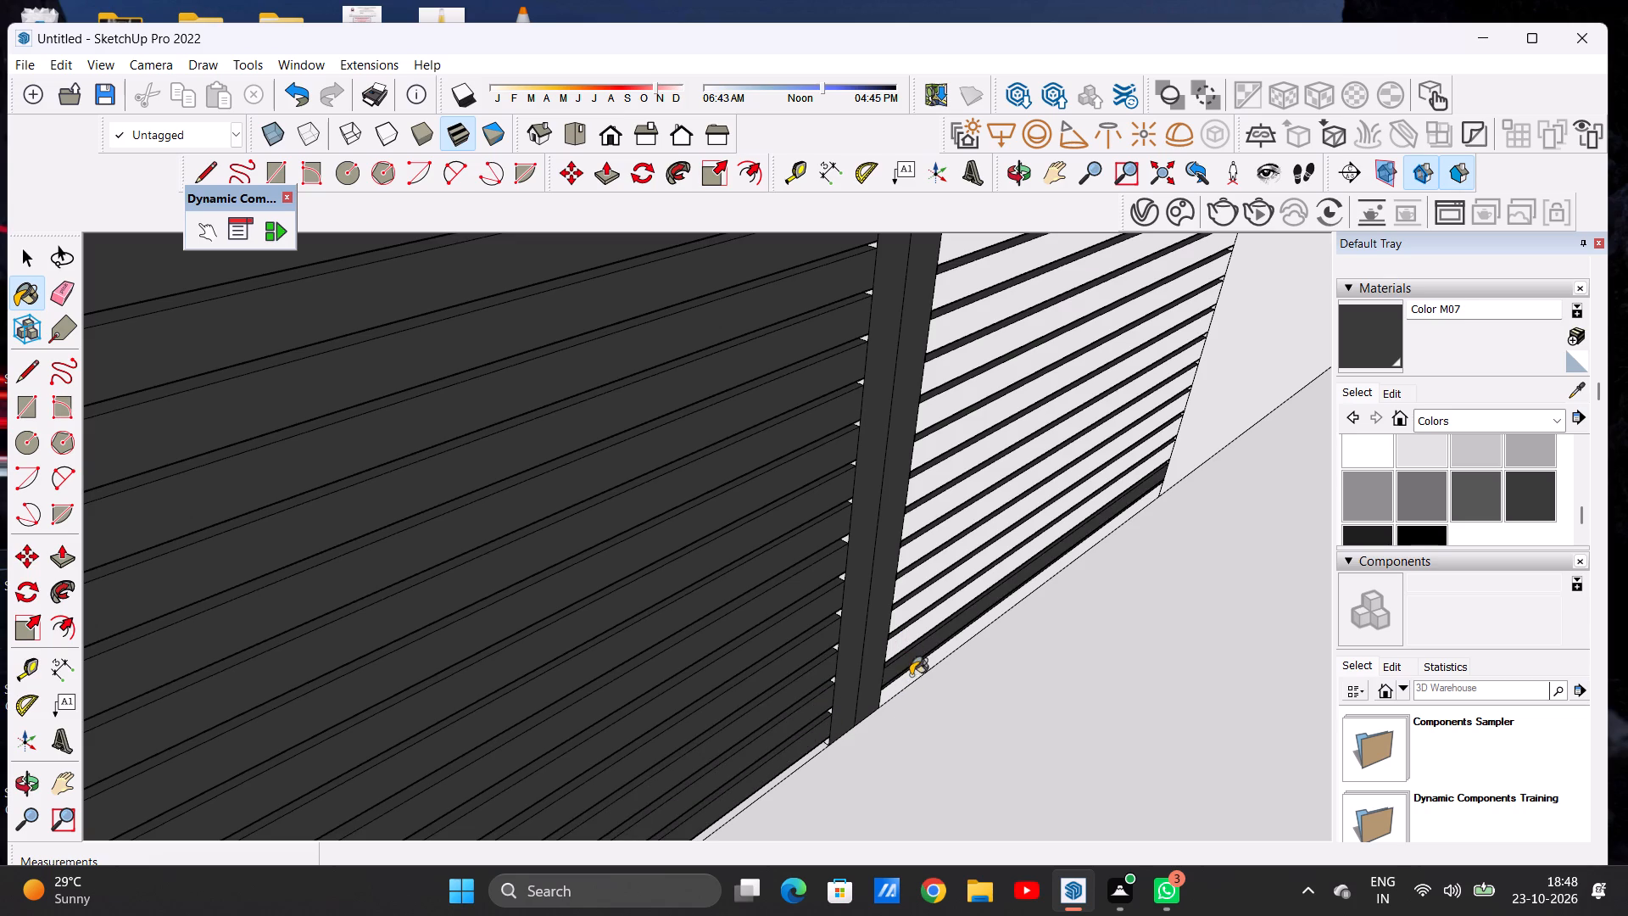
left_click(902, 687)
left_click(914, 604)
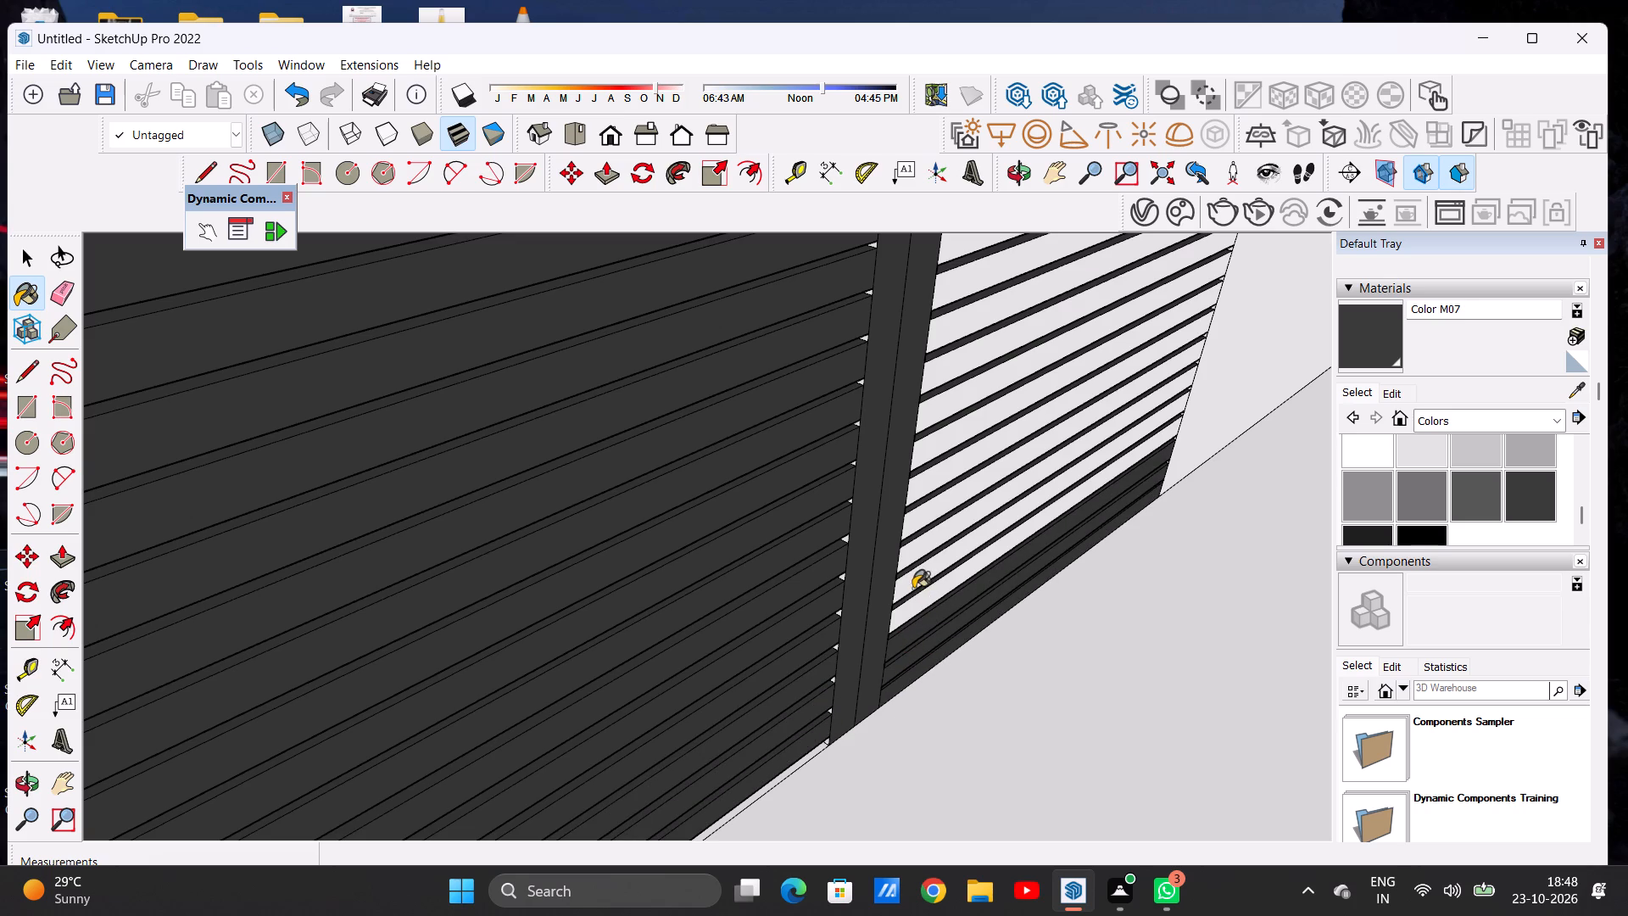
left_click(911, 584)
left_click(921, 554)
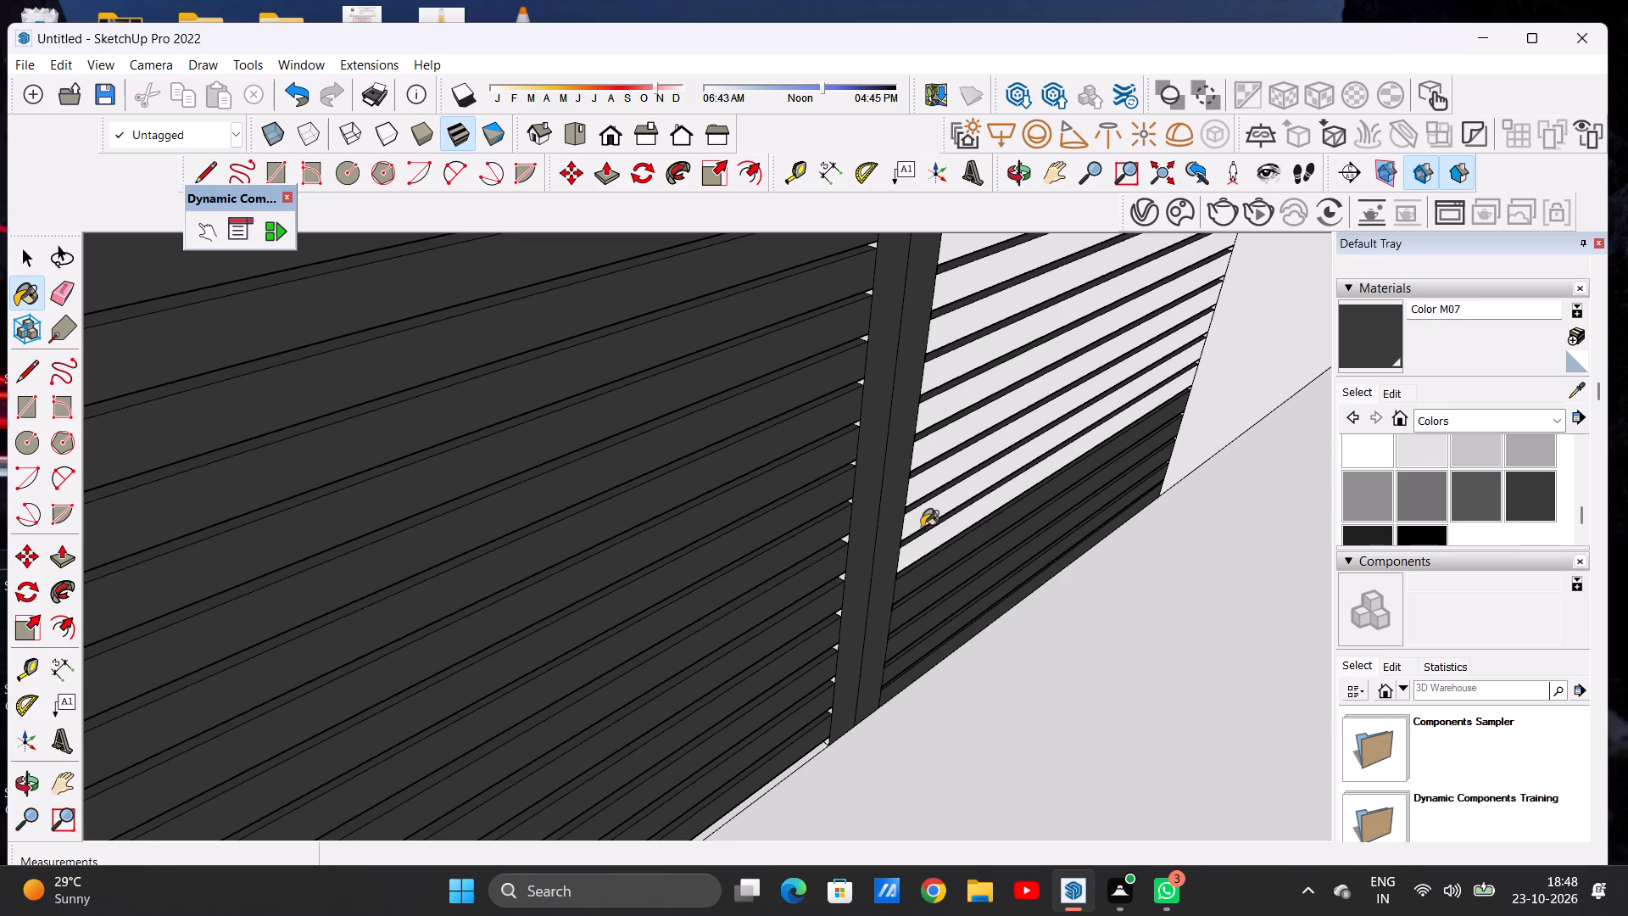
left_click(922, 528)
left_click(931, 501)
left_click(935, 481)
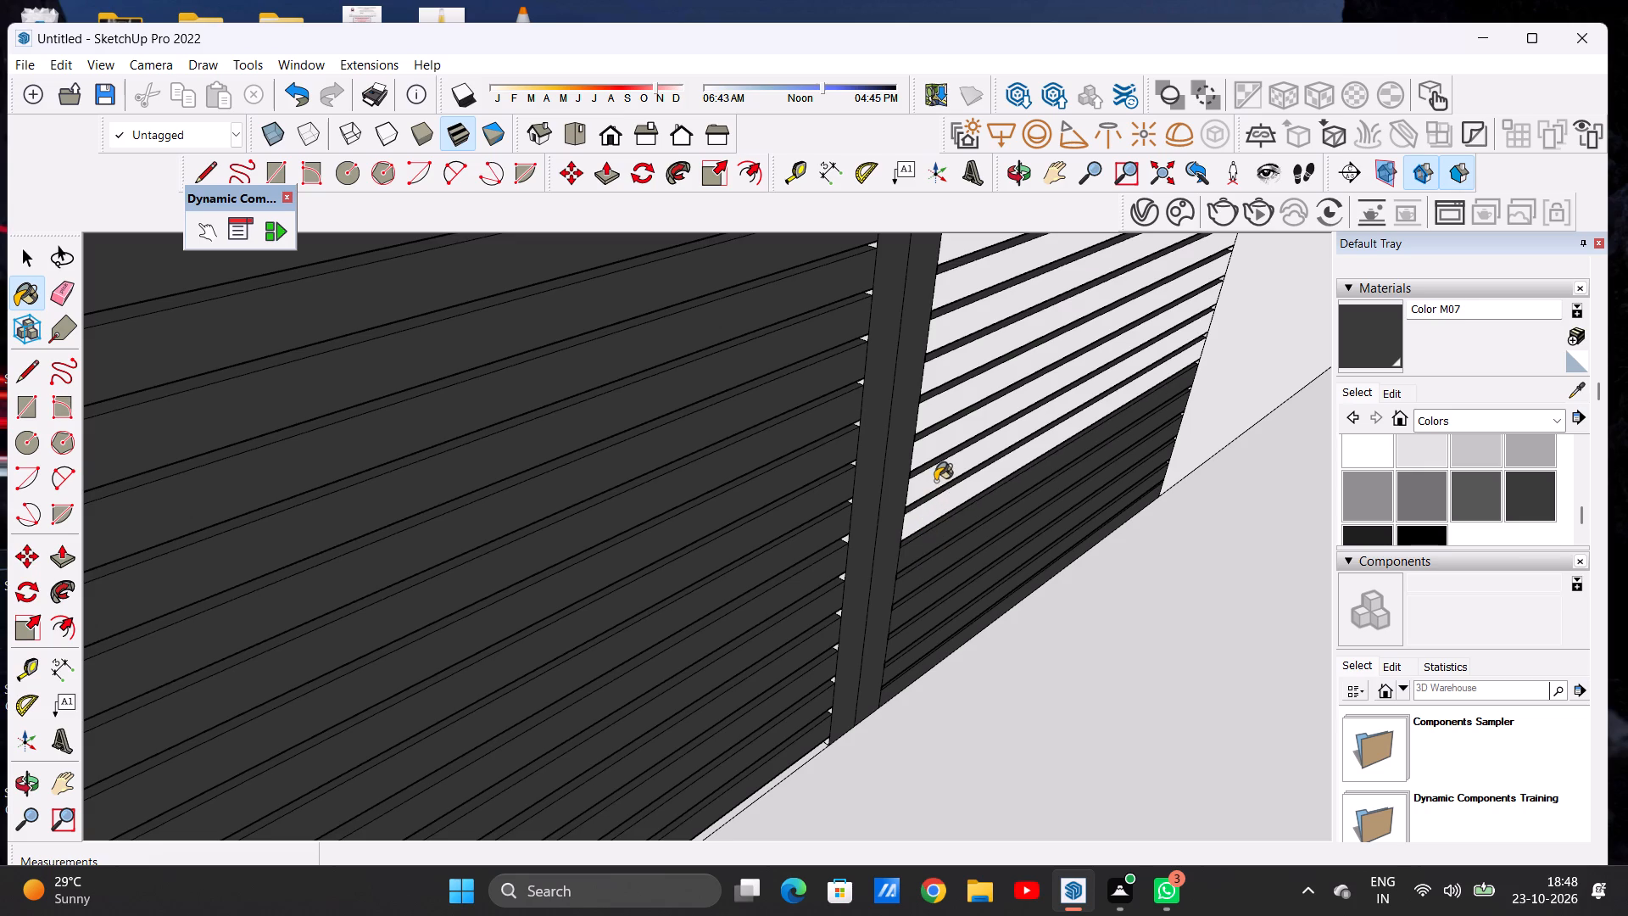
left_click(934, 452)
left_click(925, 420)
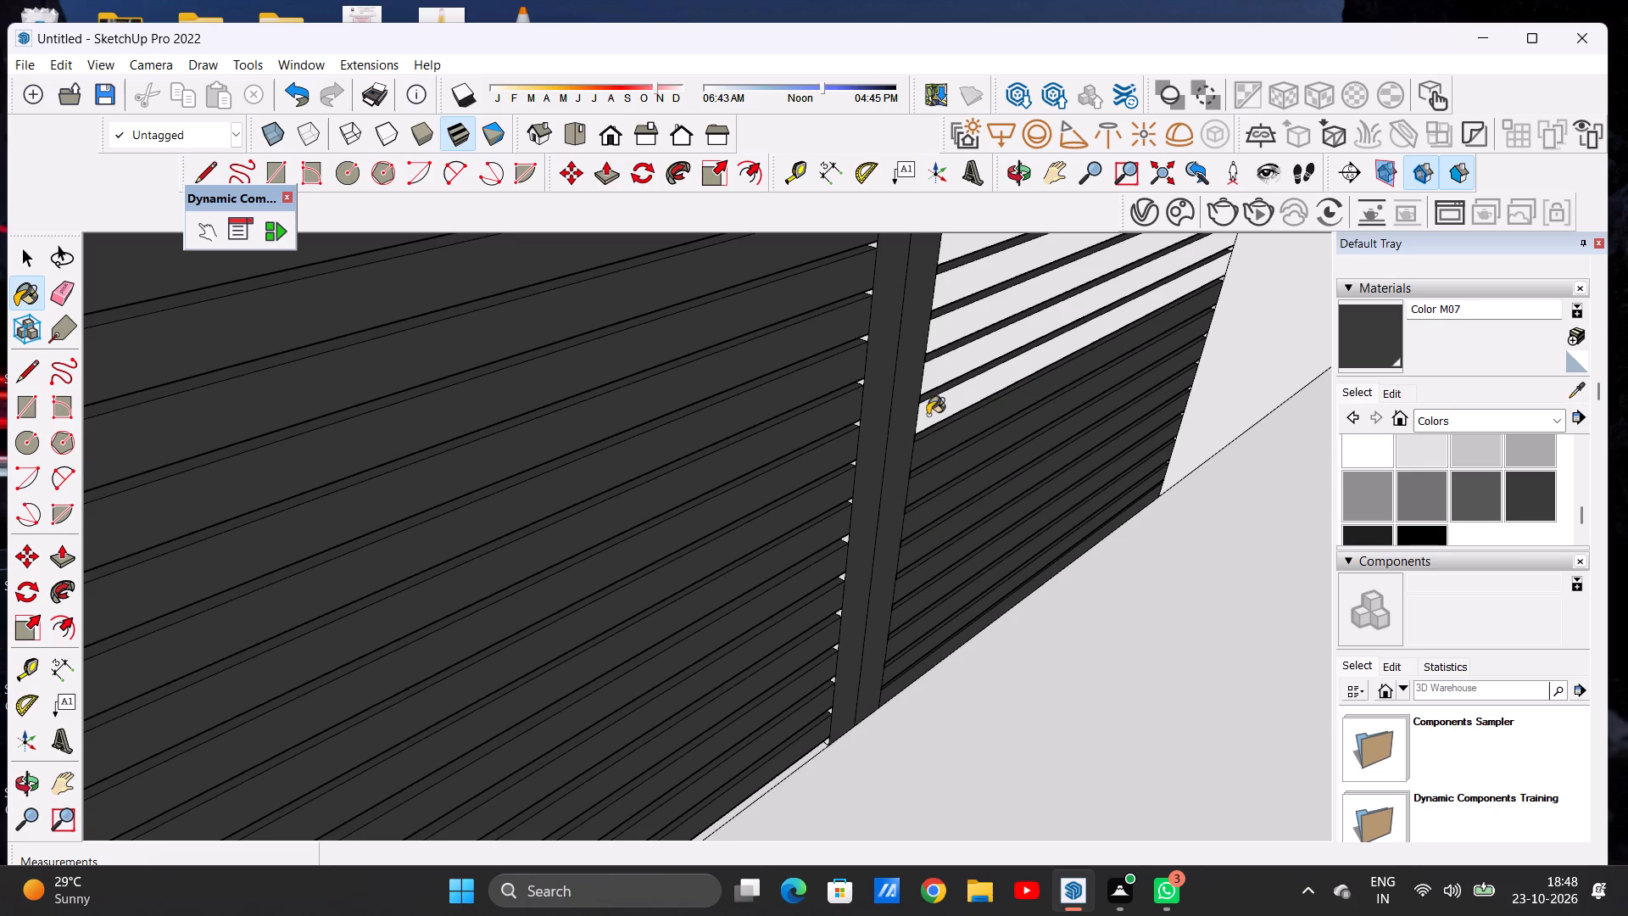
left_click(934, 386)
Paint the rear faces of the remaining white upper slats in the same louvred panel with Color M07.
scroll(781, 521, "down", 6)
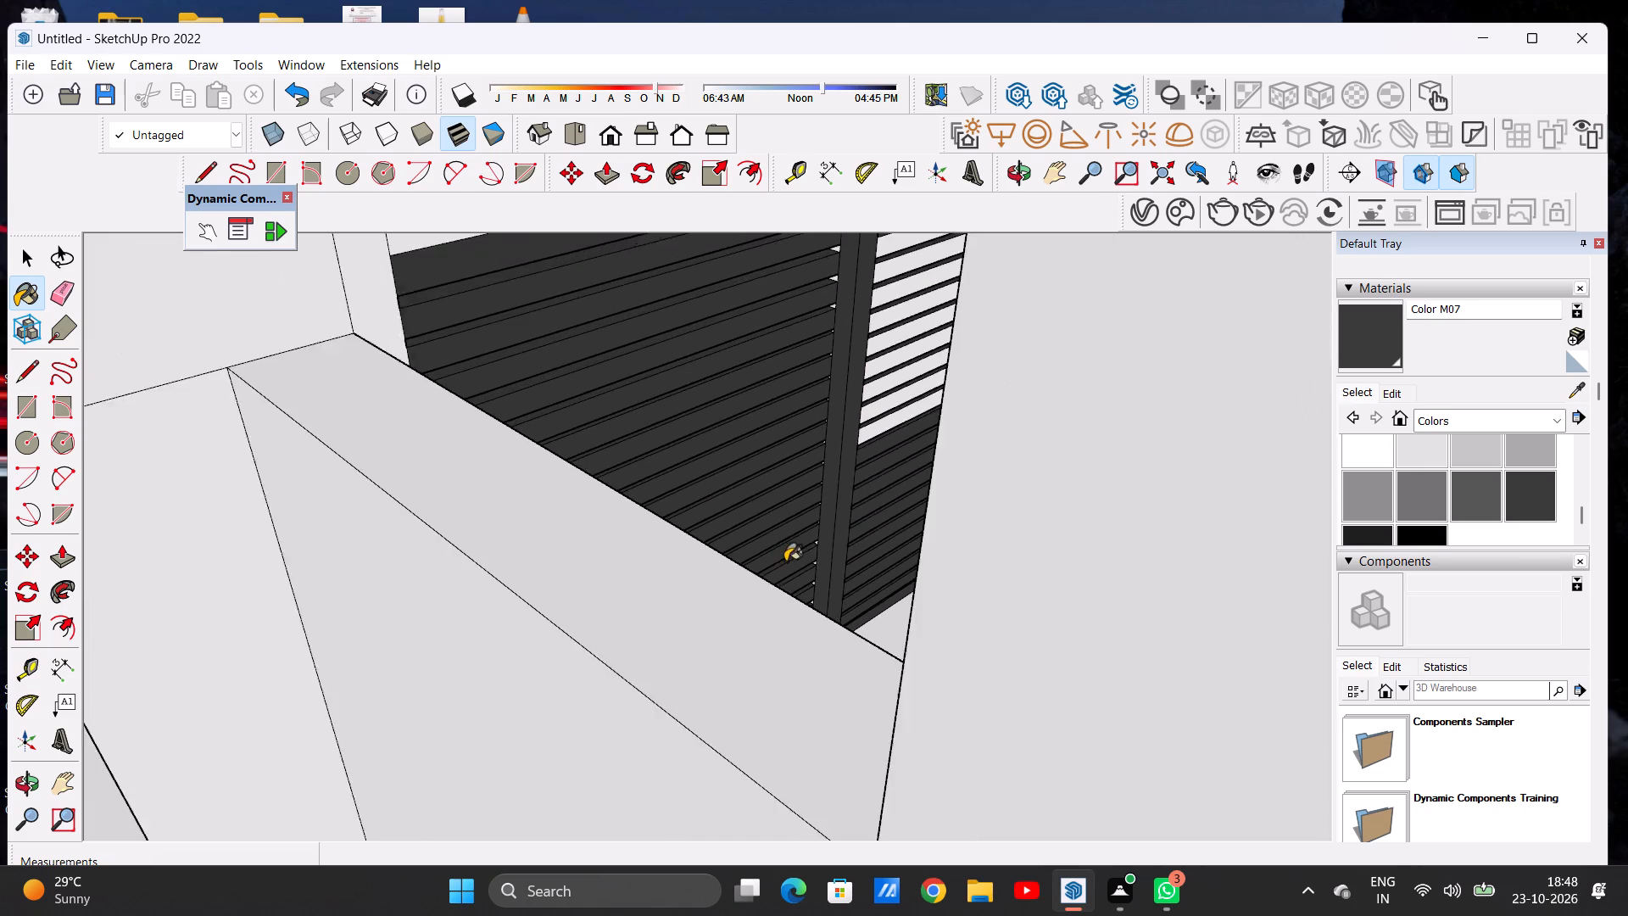
scroll(785, 561, "down", 2)
scroll(857, 286, "up", 6)
scroll(933, 287, "up", 5)
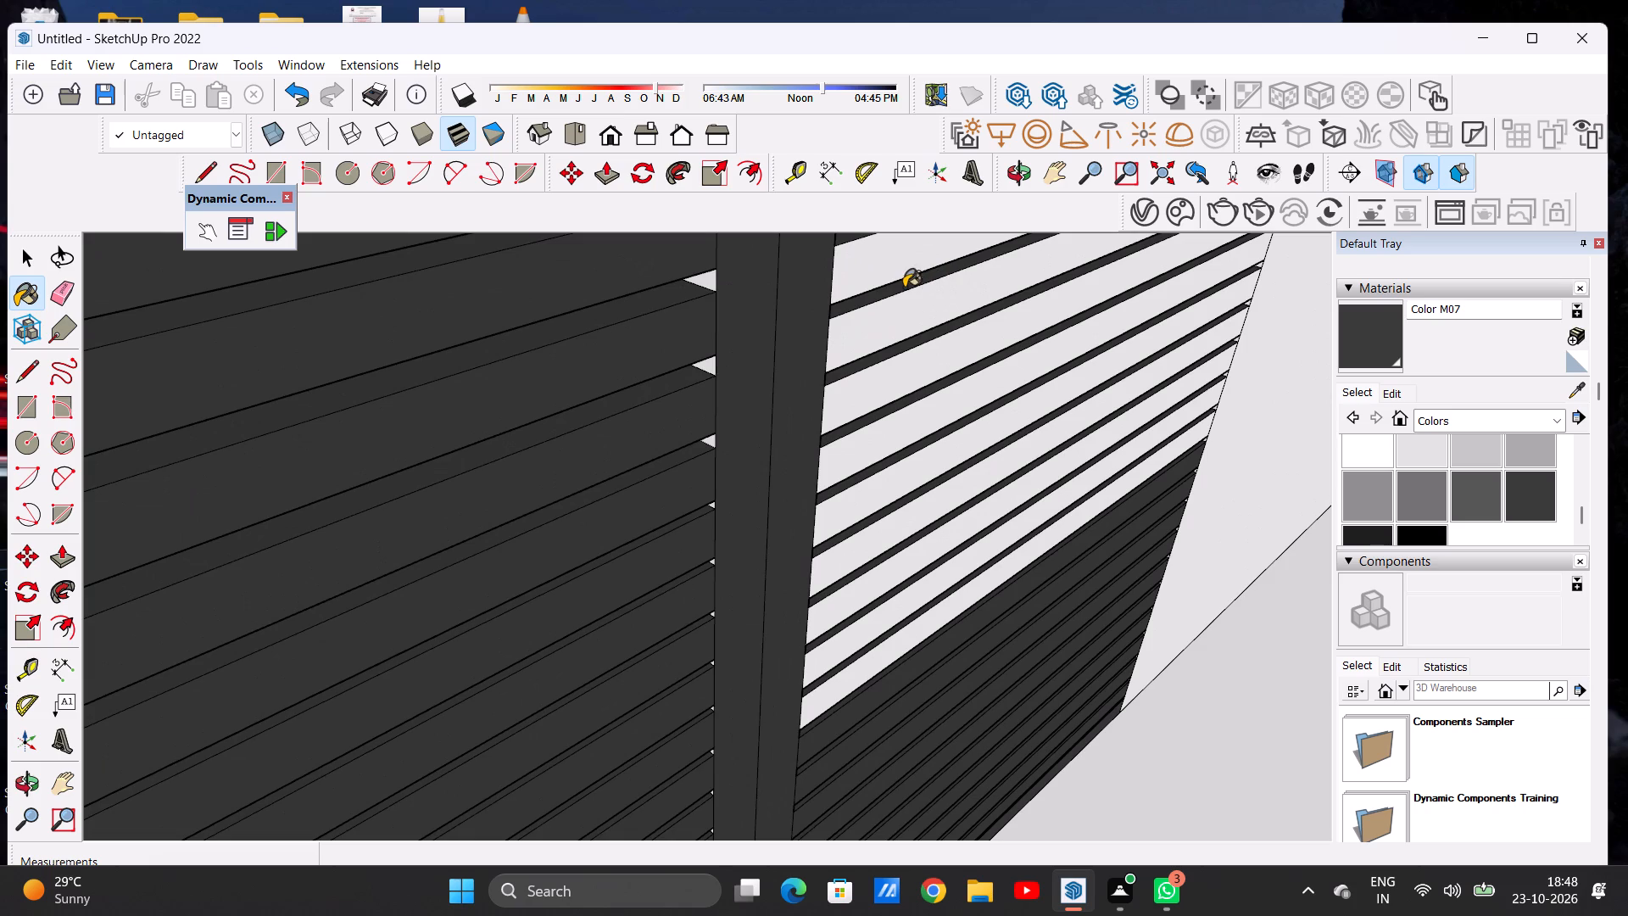
left_click(849, 281)
left_click(864, 337)
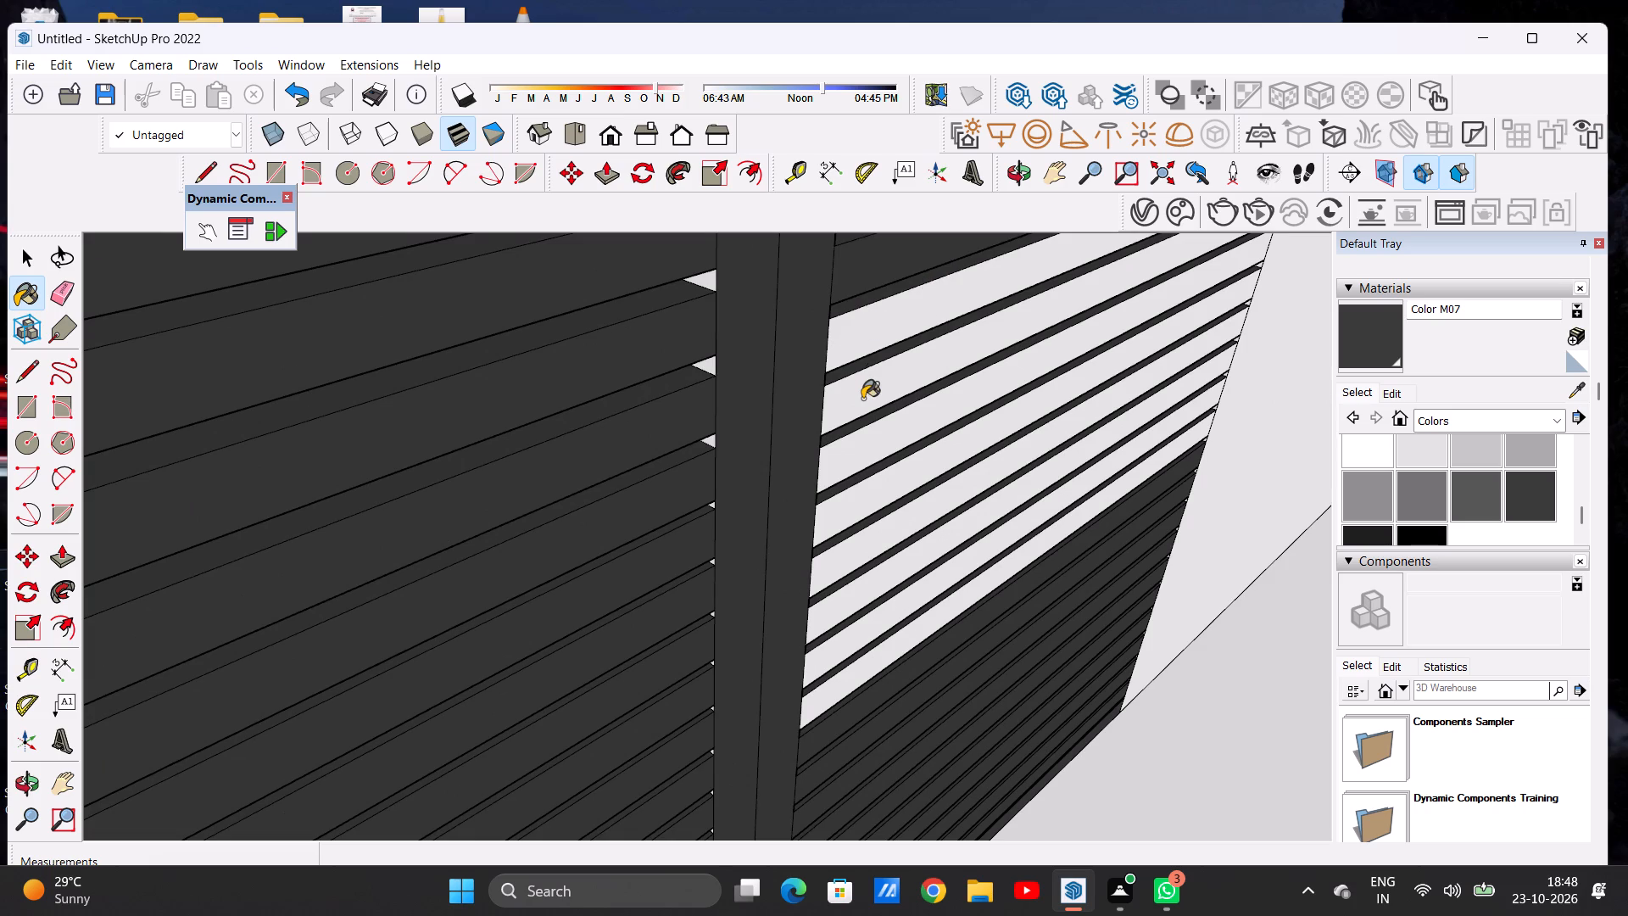
left_click(860, 399)
left_click(843, 461)
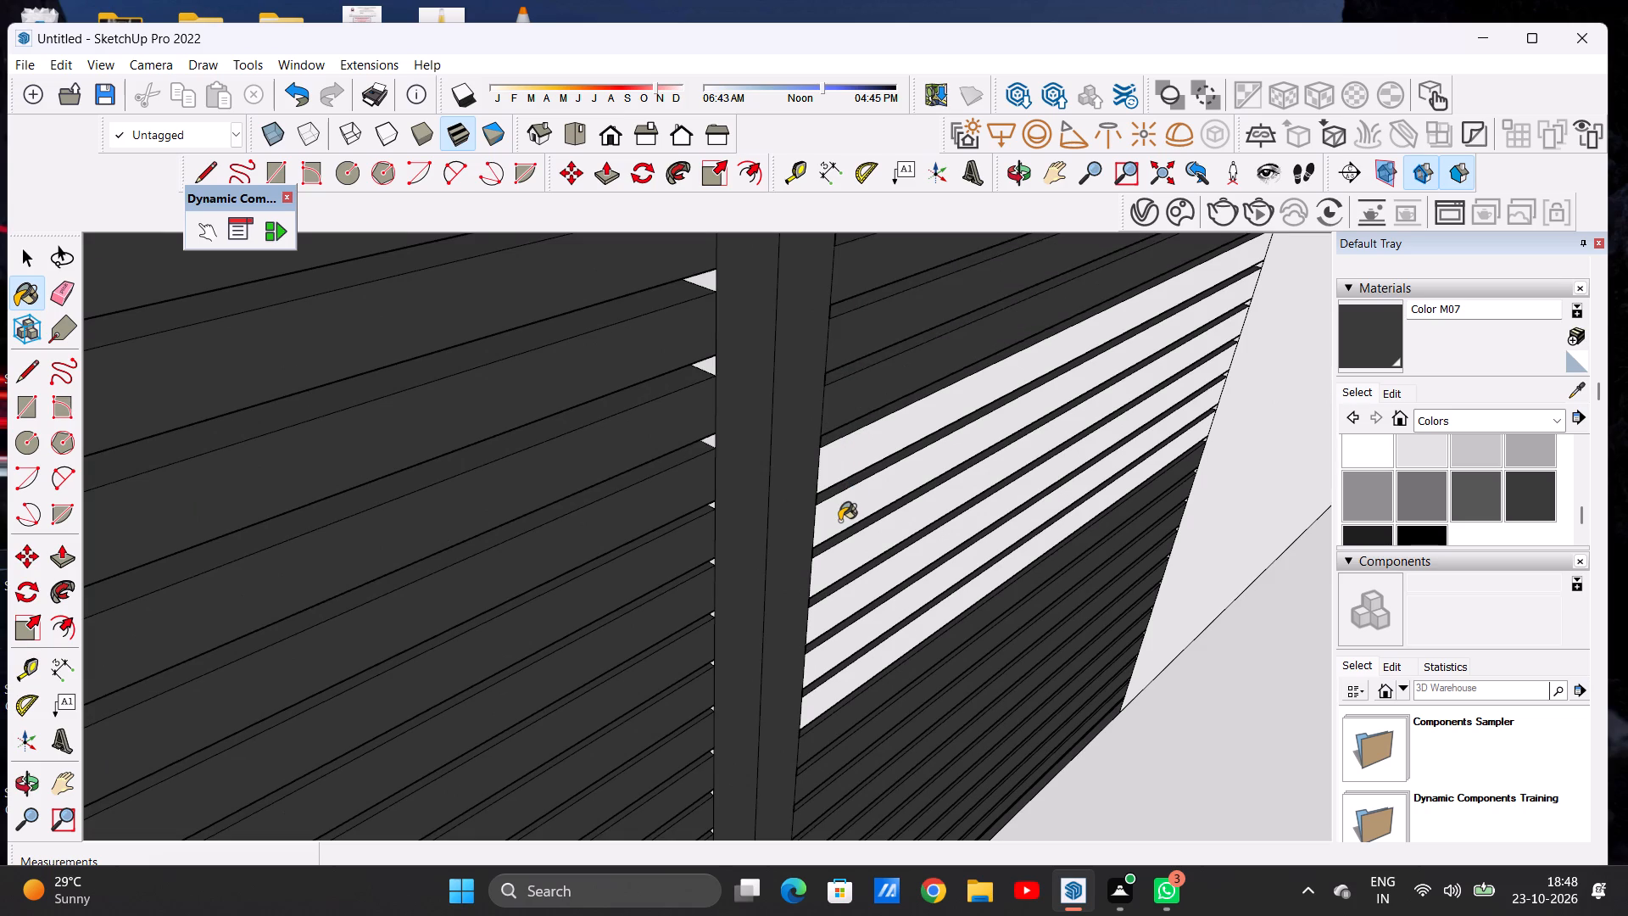
left_click(839, 521)
left_click(835, 564)
left_click(838, 599)
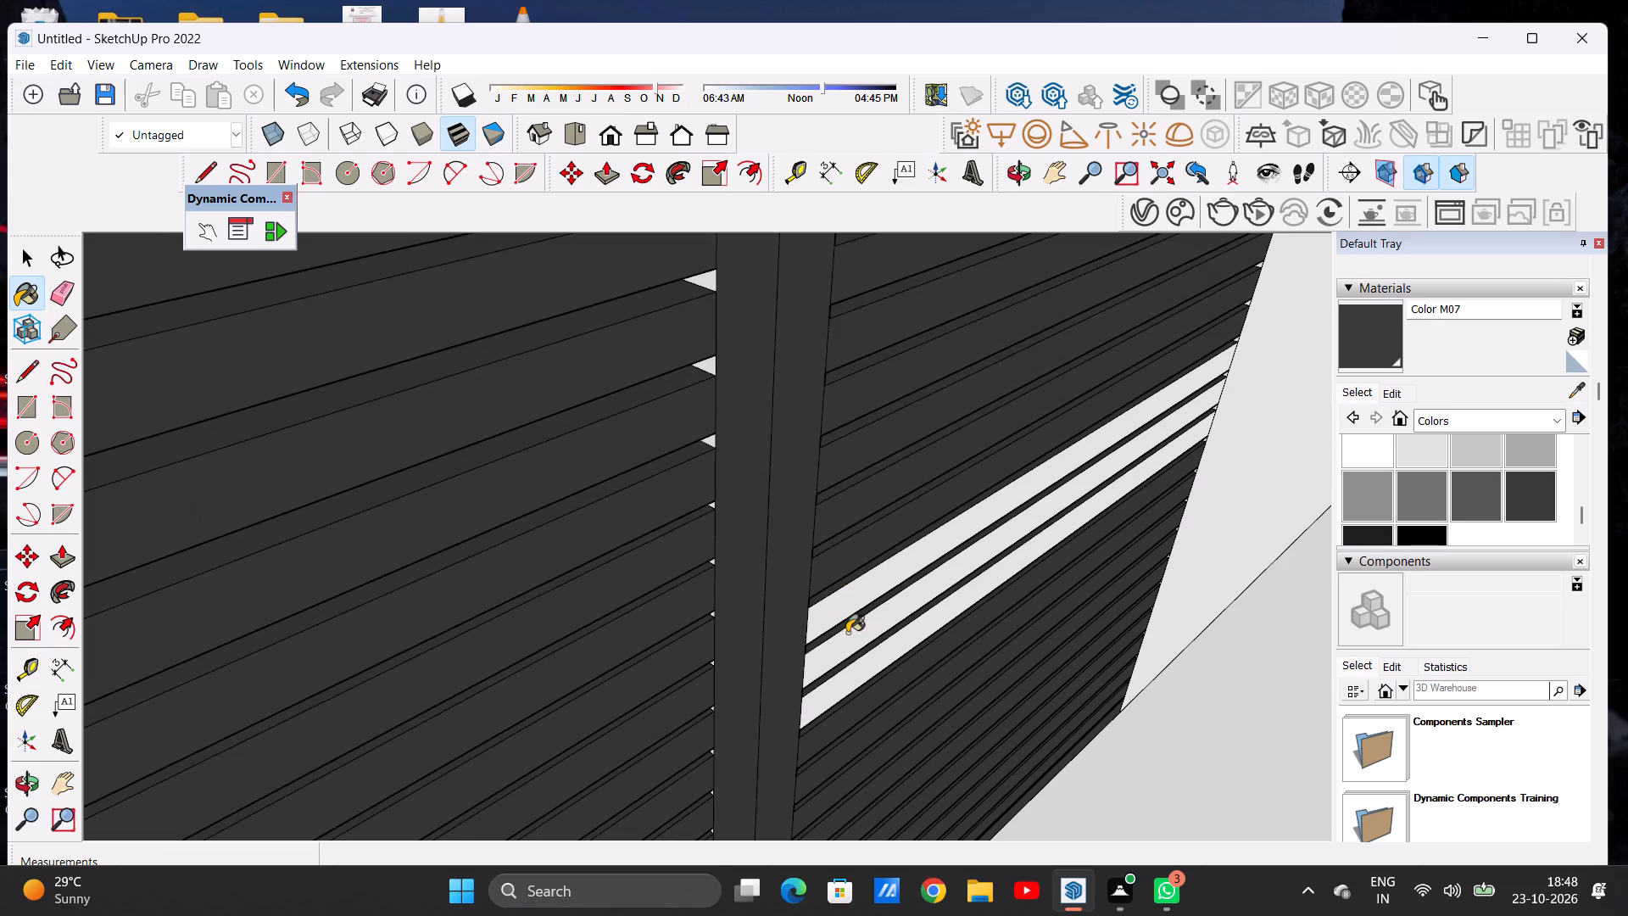
left_click(847, 633)
left_click(853, 653)
left_click(856, 676)
Examine the louvred panels from the front at several angles, along with the overall front elevation, for unpainted slat faces.
scroll(818, 634, "down", 15)
scroll(755, 622, "down", 20)
scroll(755, 622, "down", 1)
scroll(638, 645, "up", 1)
scroll(638, 645, "down", 11)
scroll(630, 634, "up", 1)
scroll(630, 634, "down", 9)
scroll(634, 636, "up", 1)
scroll(634, 636, "down", 15)
scroll(541, 627, "up", 1)
scroll(539, 627, "down", 5)
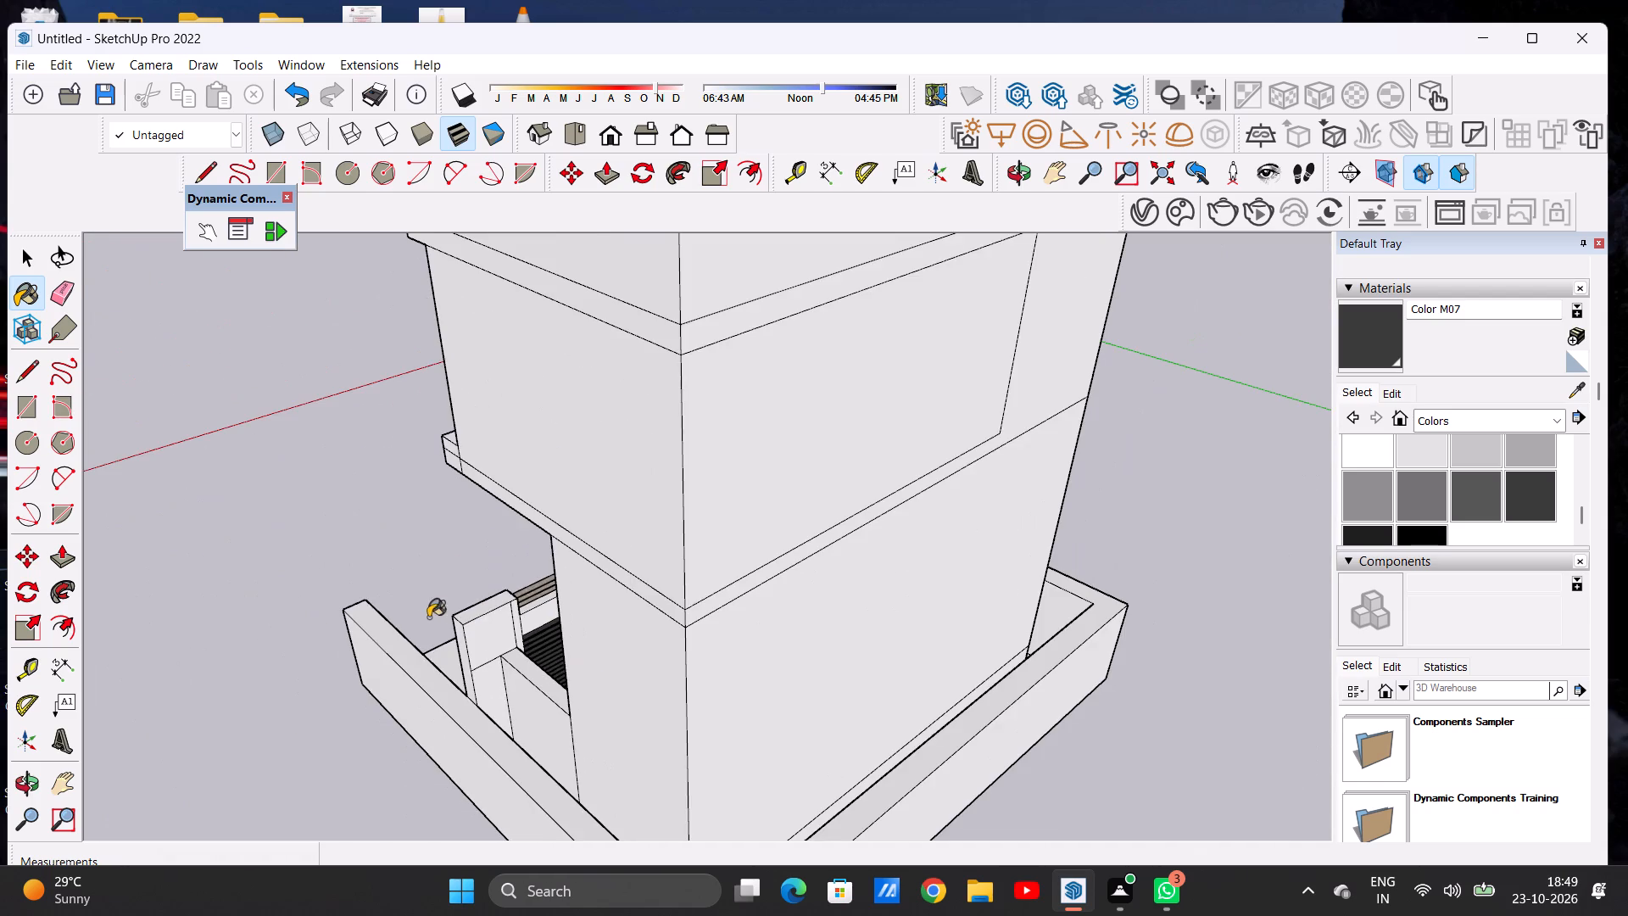
middle_click_drag(421, 629, 1201, 553)
scroll(713, 686, "up", 7)
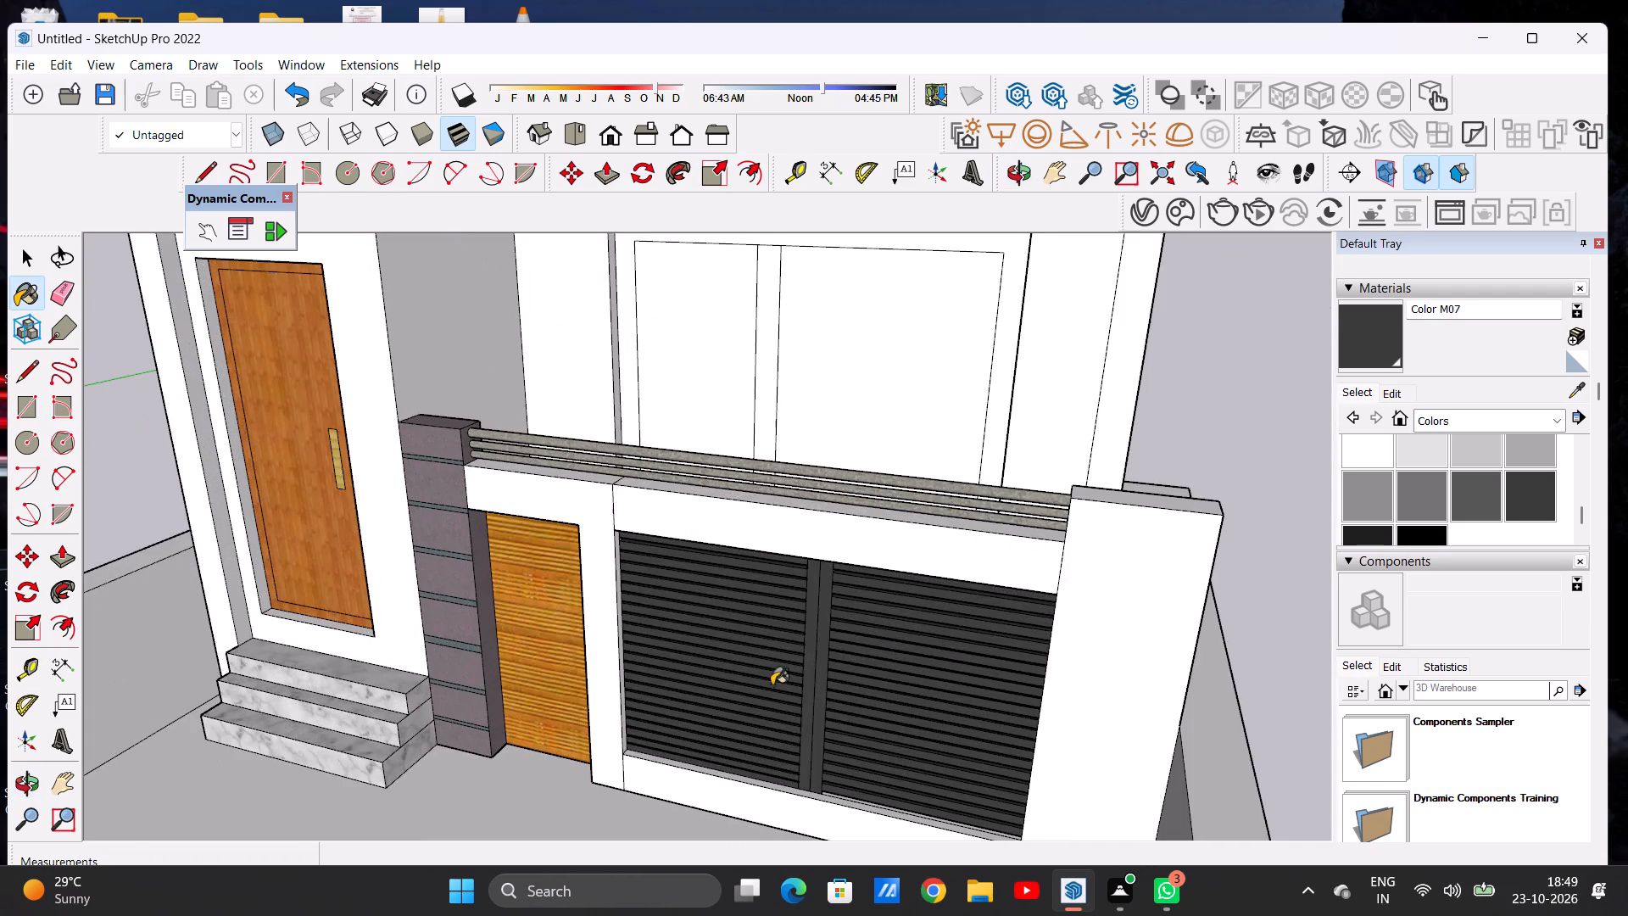
middle_click_drag(796, 696, 908, 478)
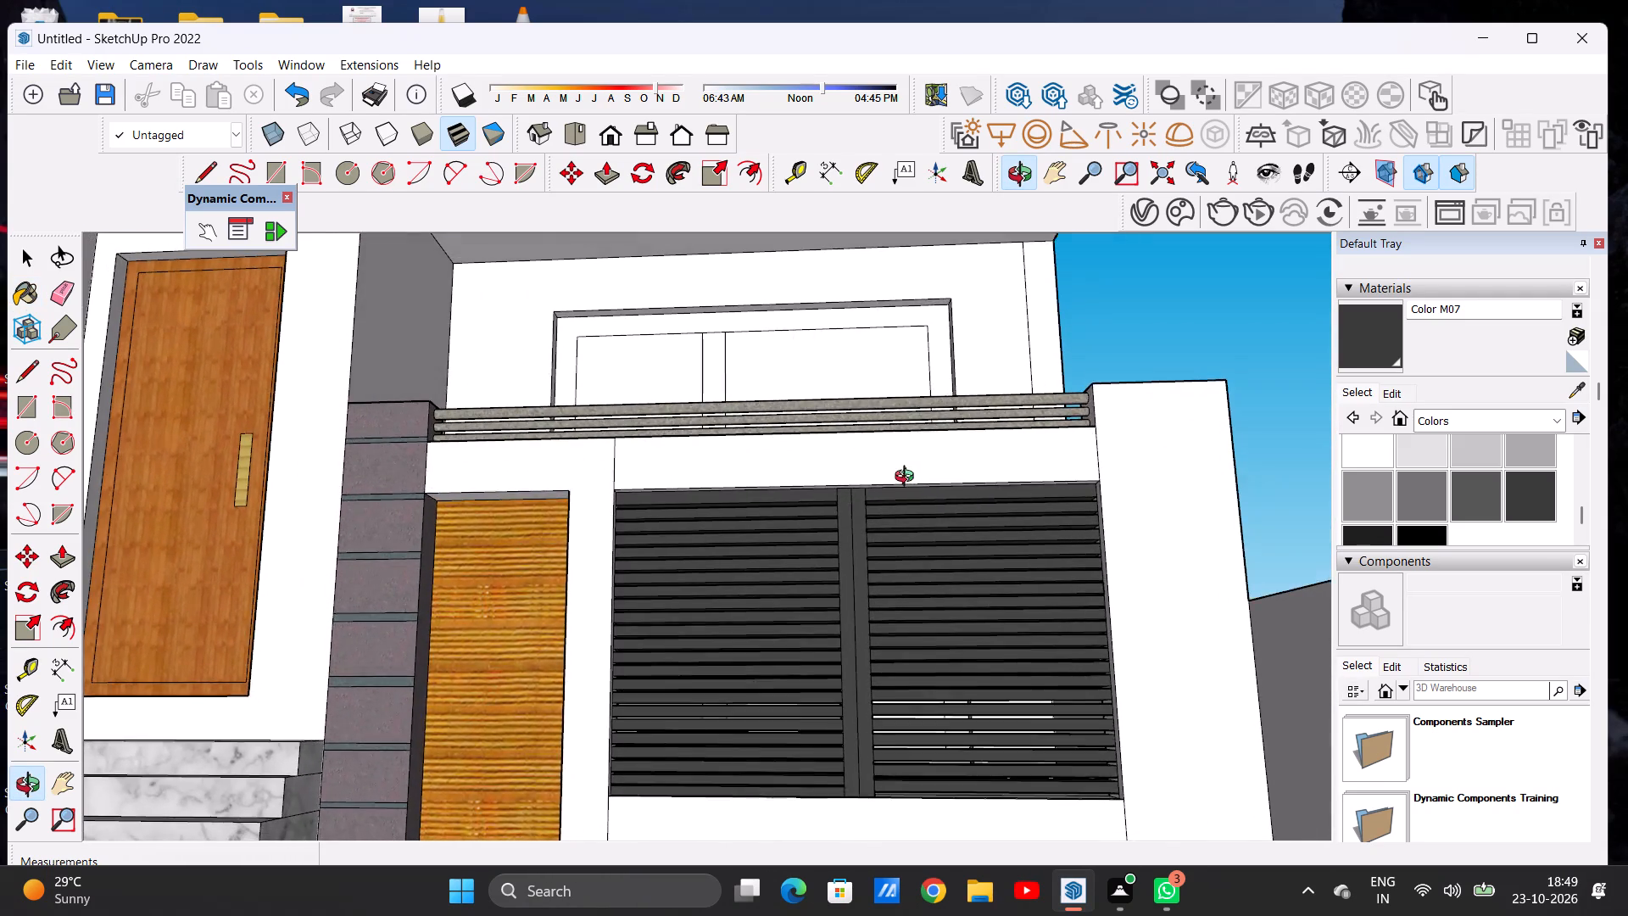
middle_click_drag(908, 478, 939, 545)
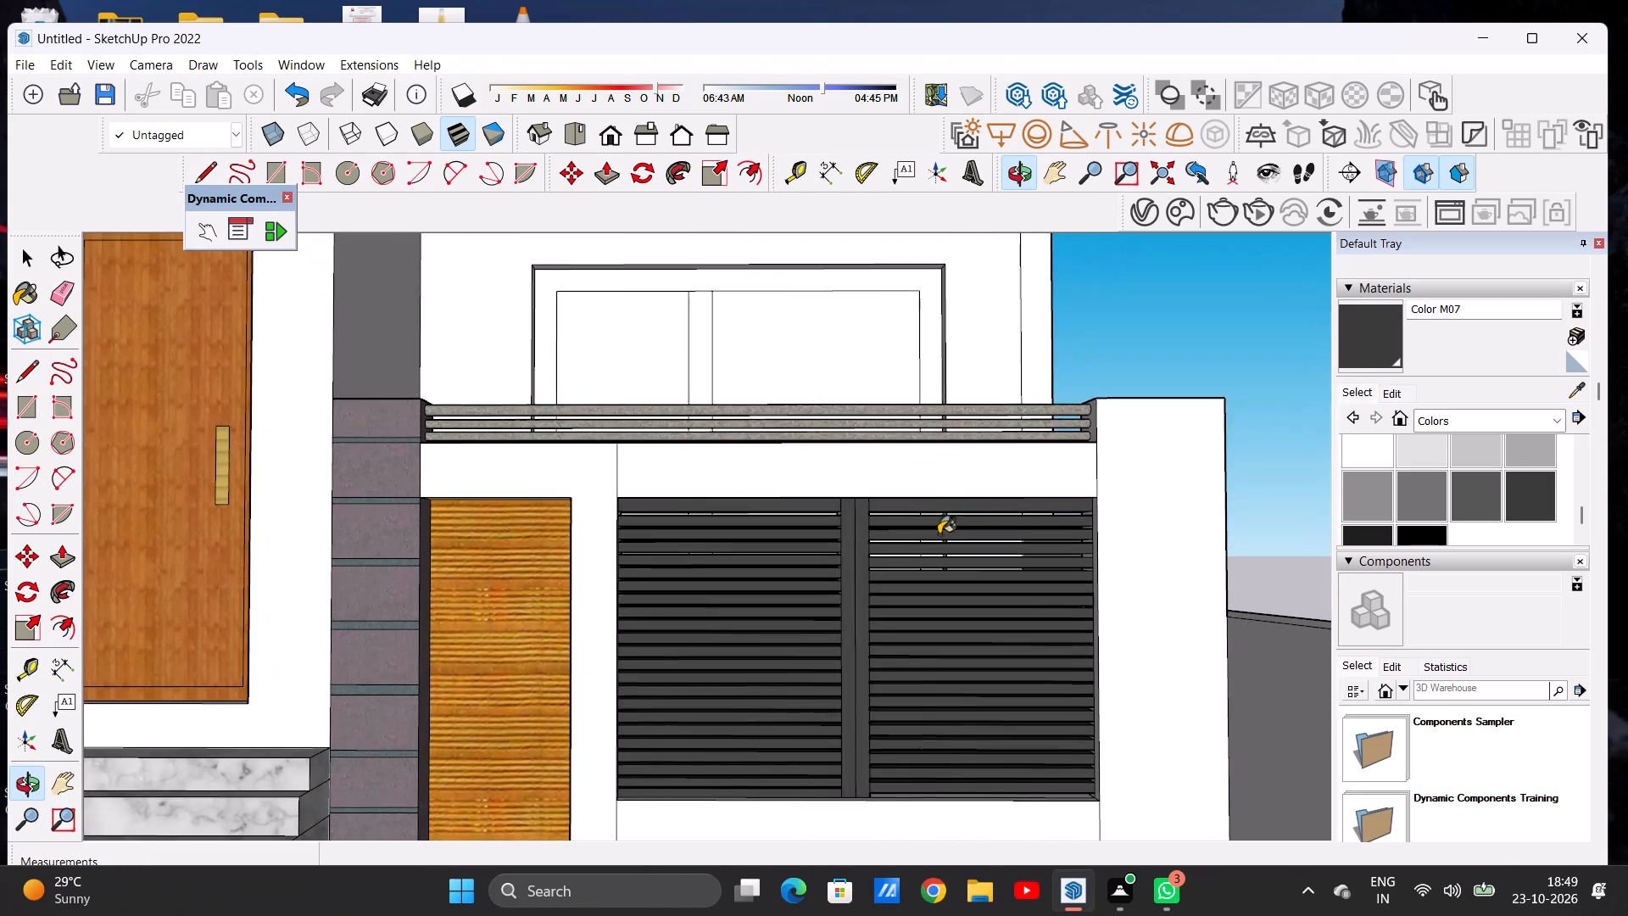
middle_click_drag(932, 672, 938, 616)
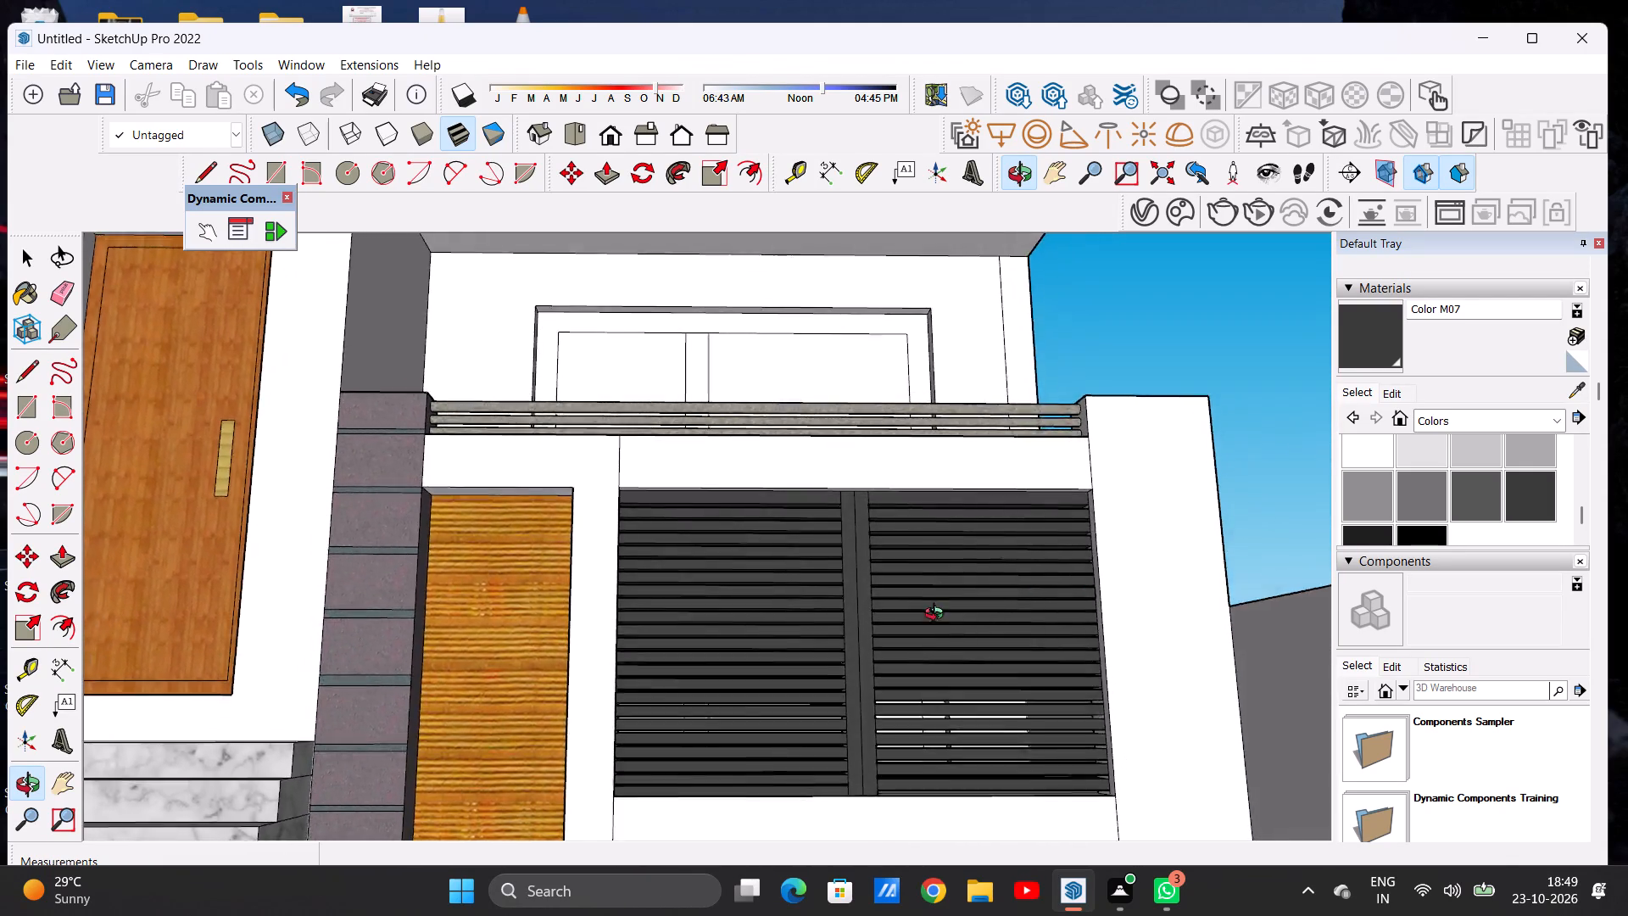
middle_click_drag(938, 616, 939, 694)
scroll(810, 665, "down", 12)
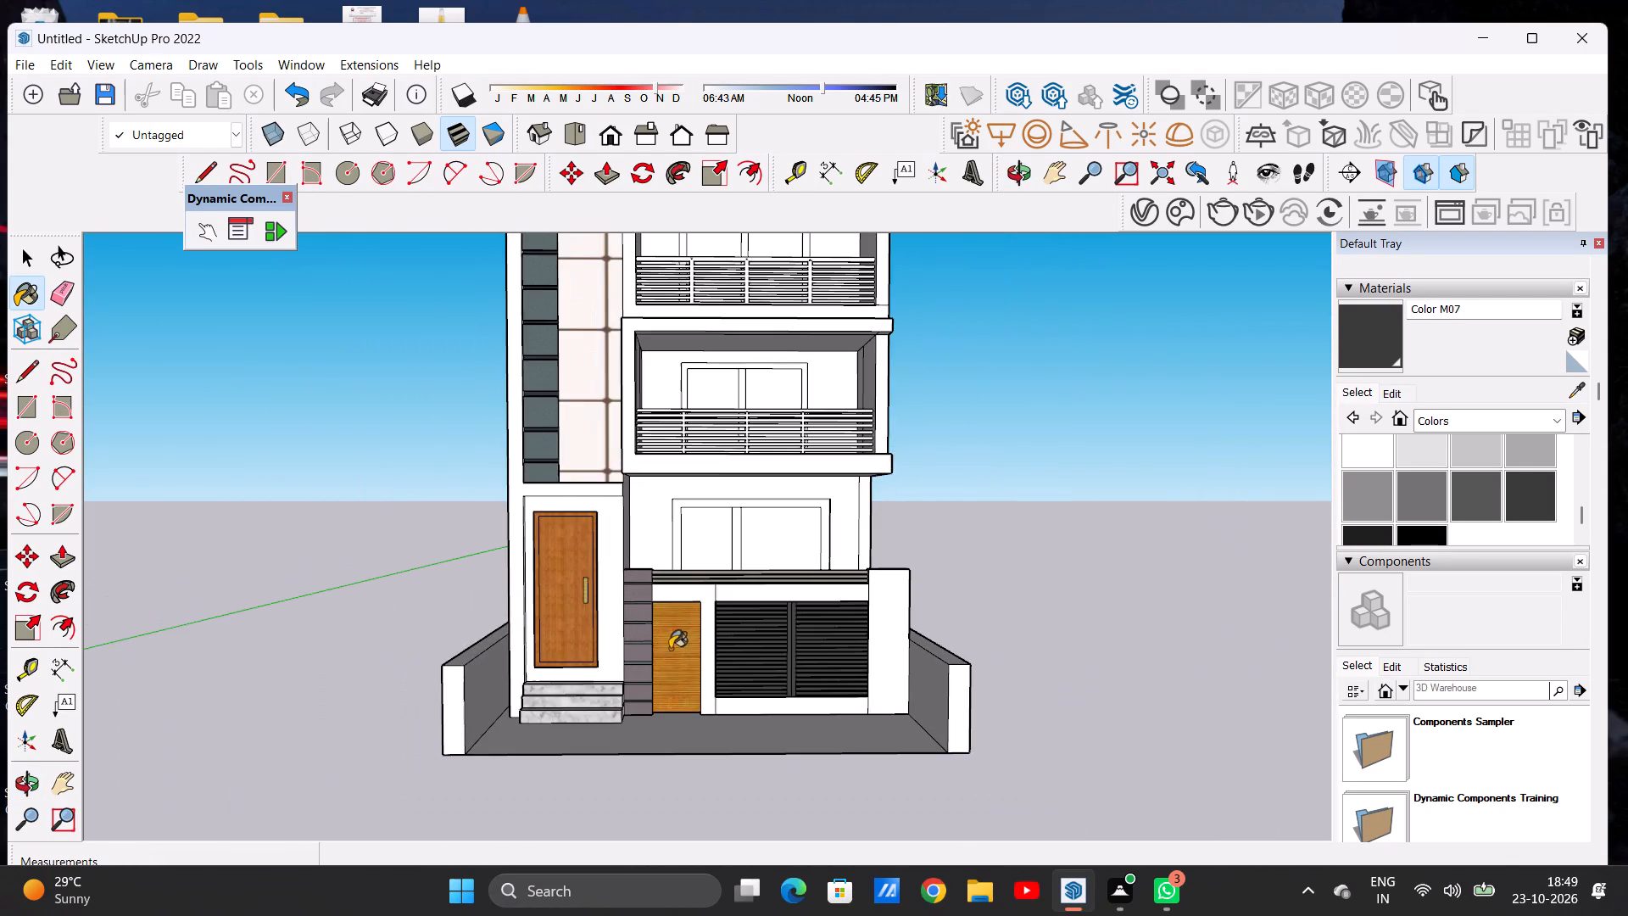
scroll(658, 674, "down", 6)
Paint the front and top faces of the band directly above the louvred panels with Color M05.
scroll(750, 636, "up", 5)
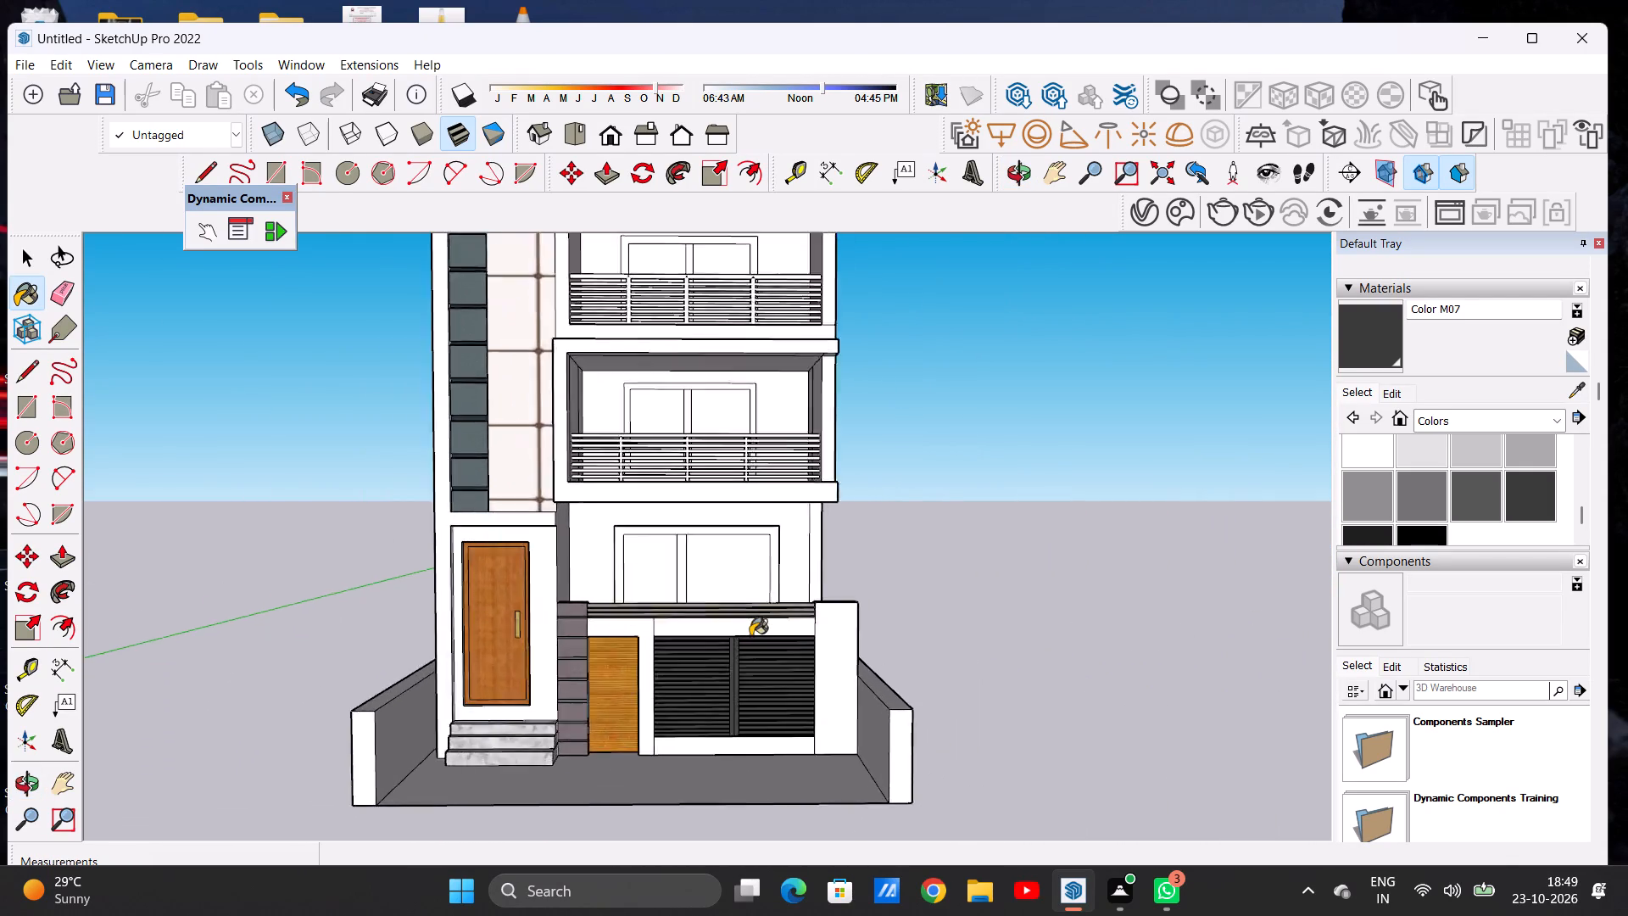
scroll(750, 636, "up", 5)
key("space")
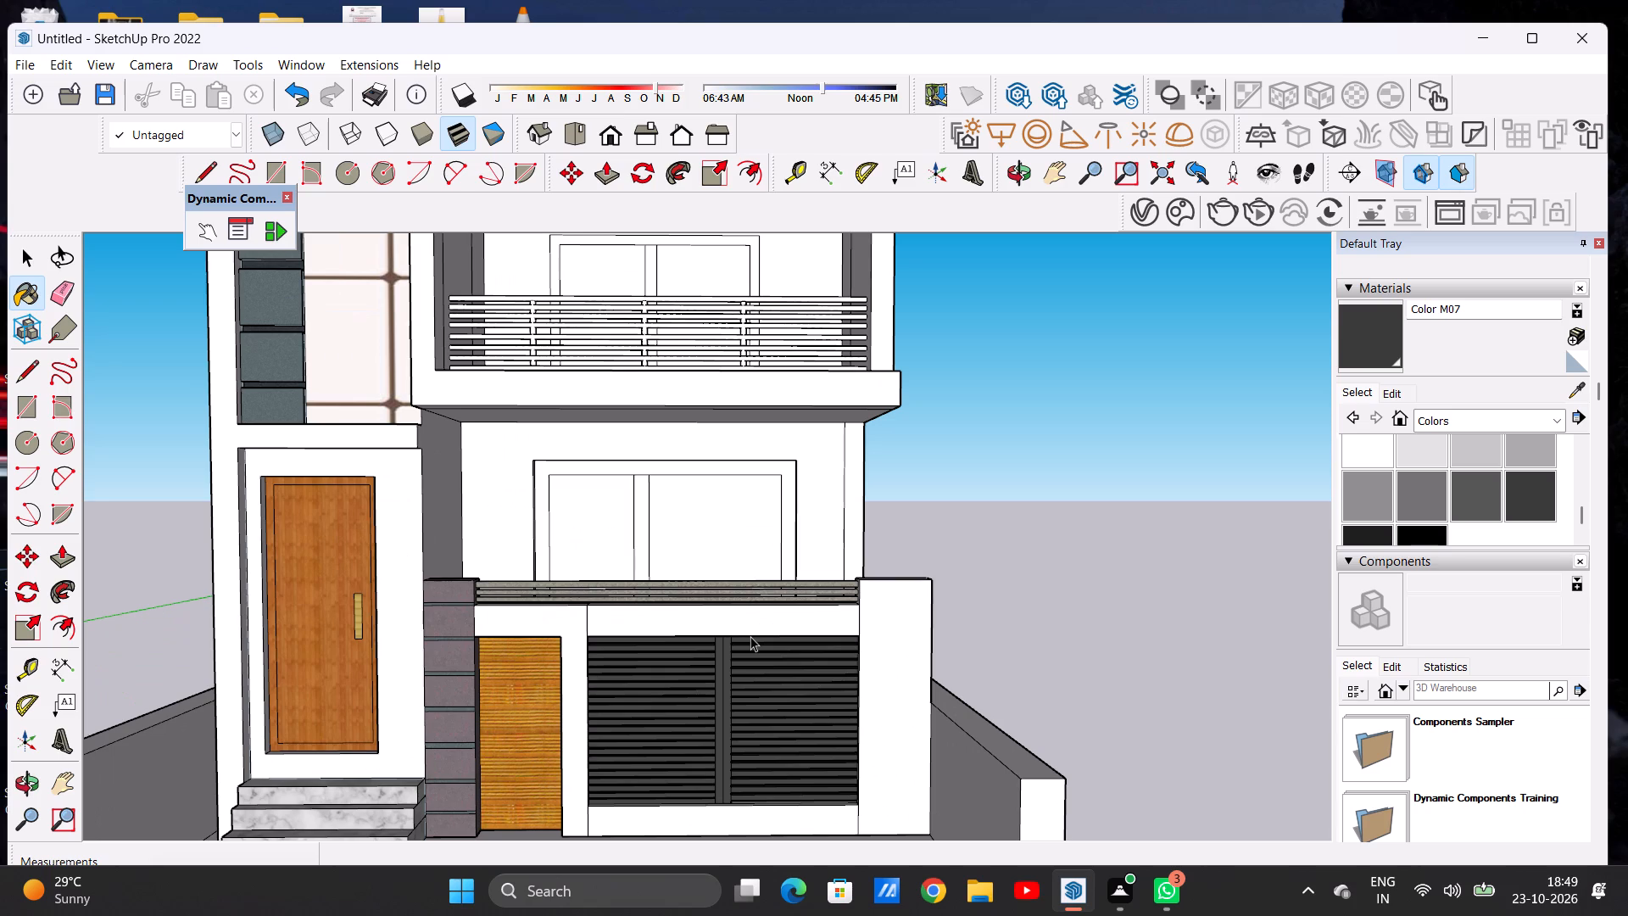
scroll(761, 620, "up", 7)
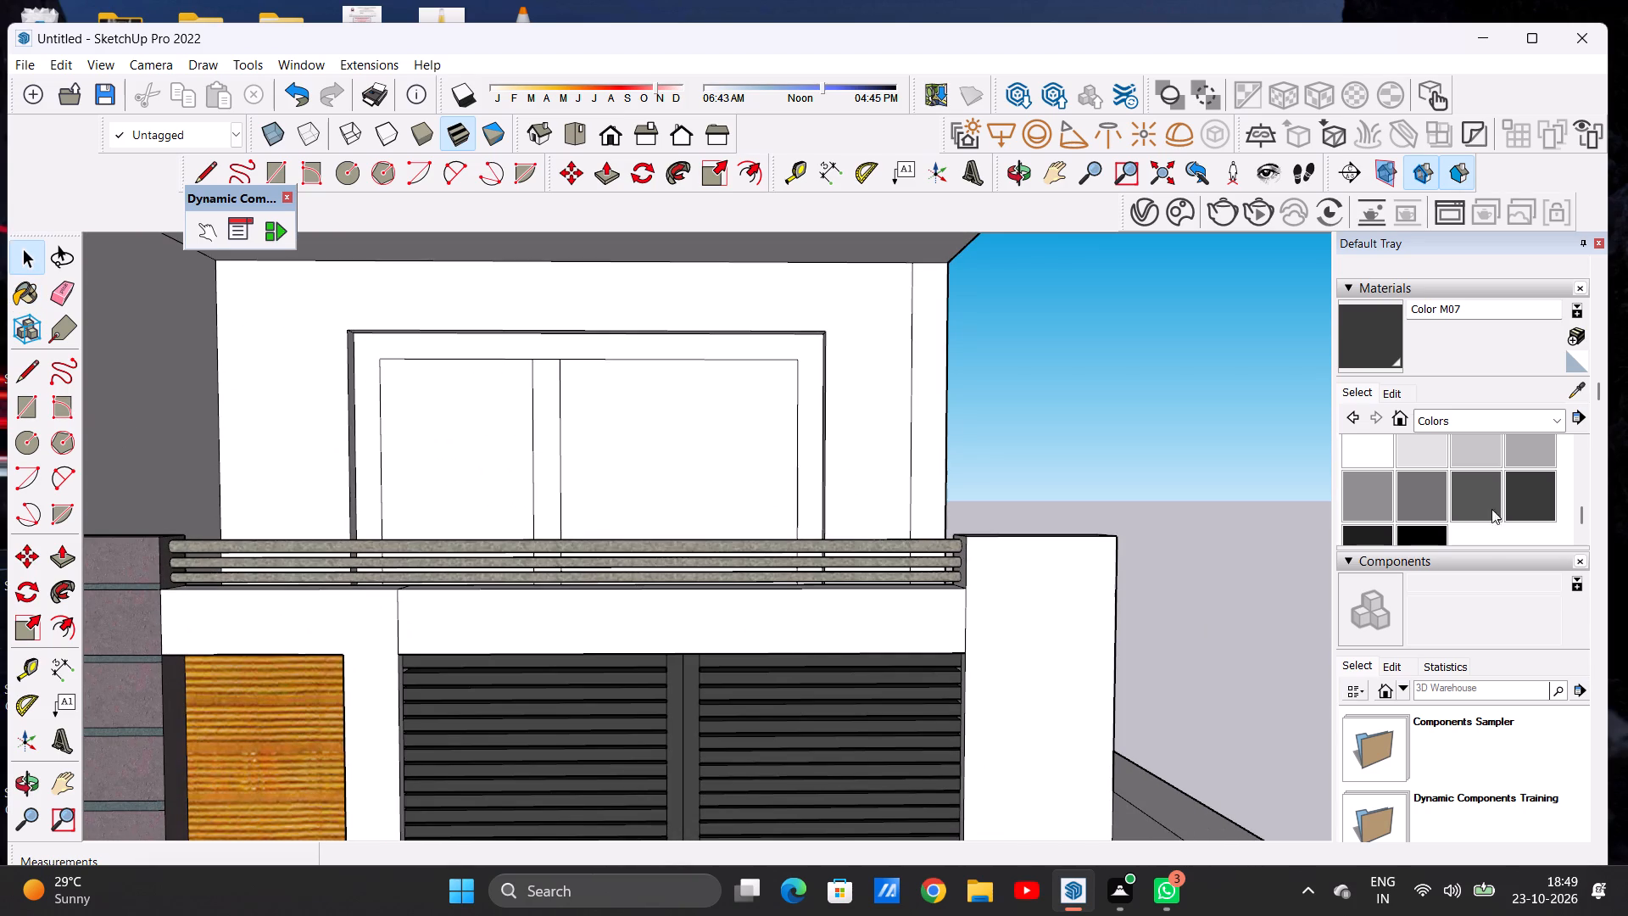
left_click(1409, 492)
left_click(703, 609)
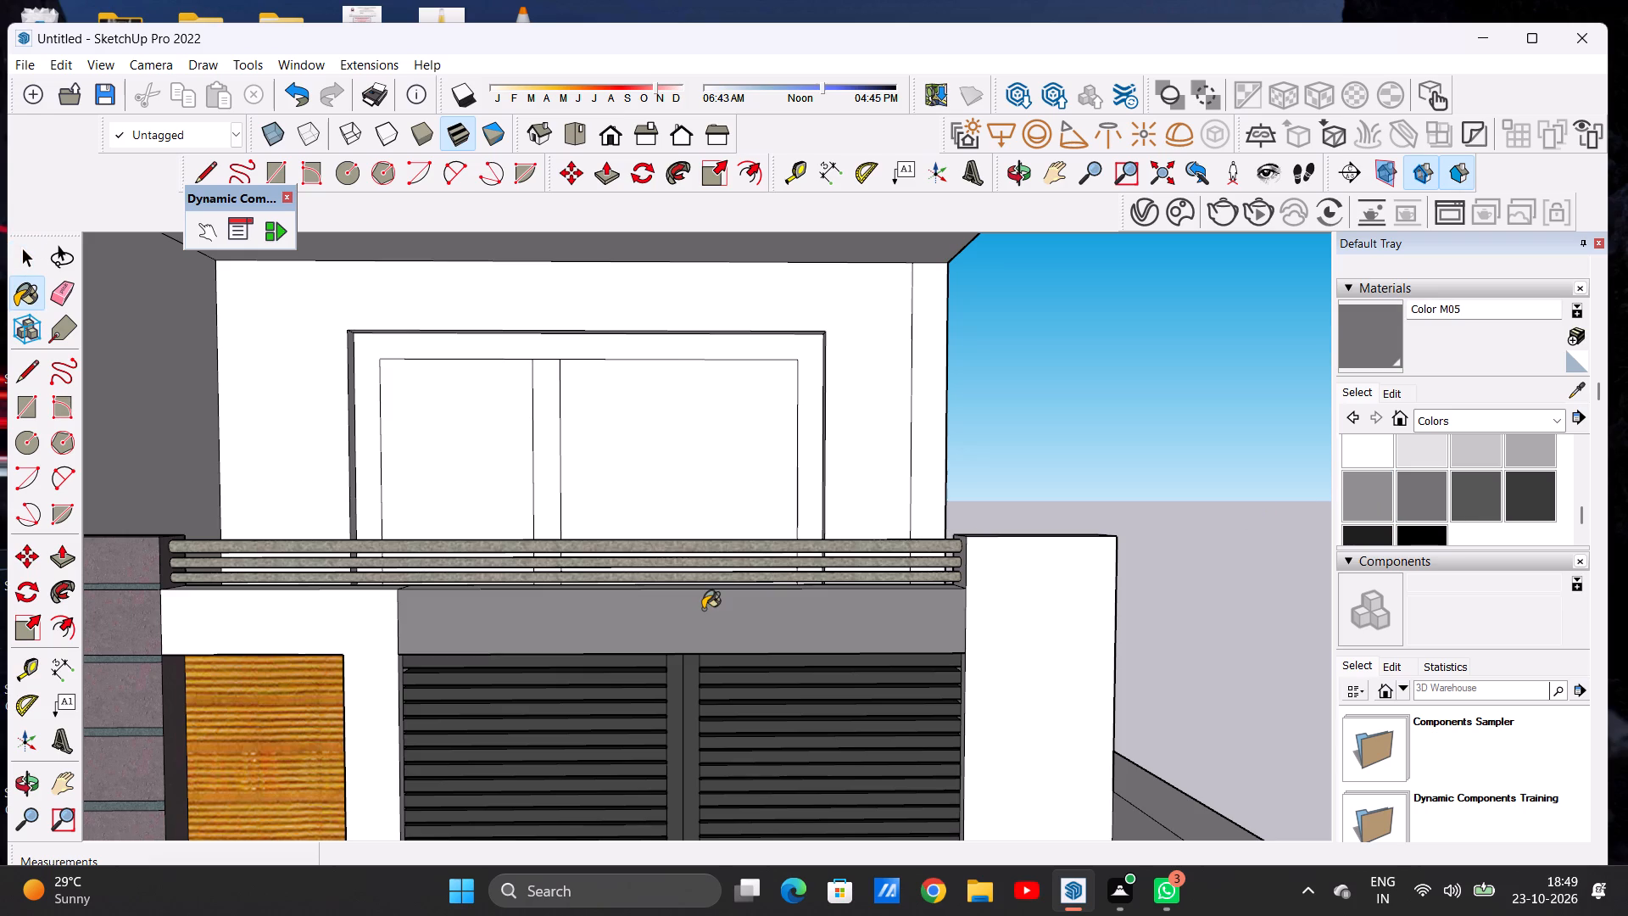
scroll(861, 663, "down", 4)
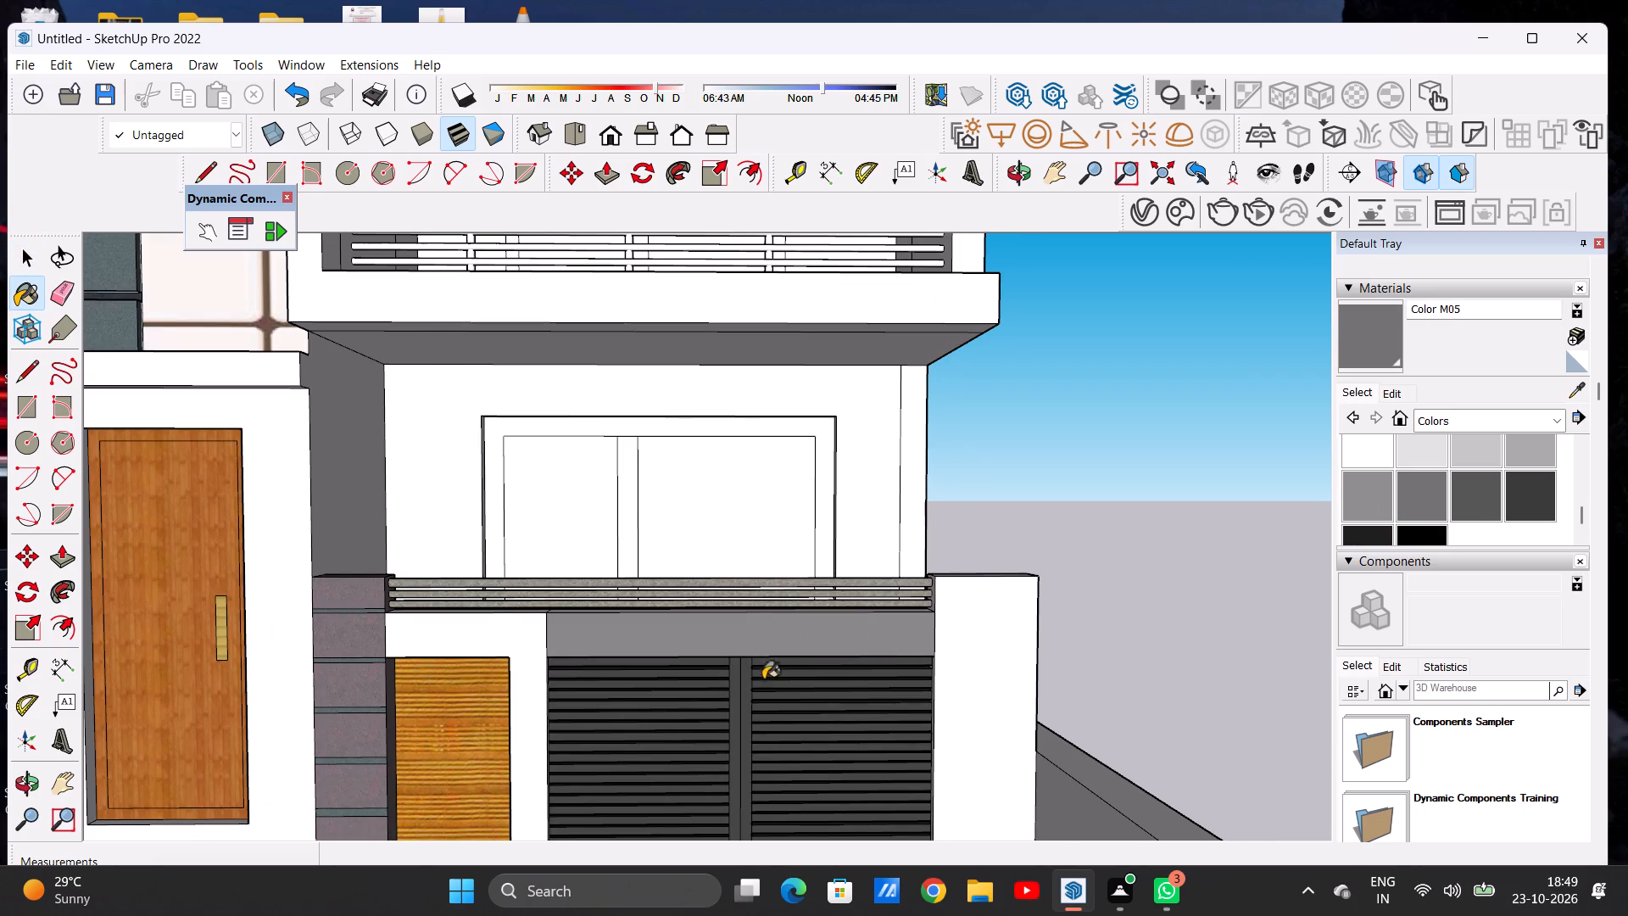
scroll(764, 667, "down", 4)
middle_click_drag(741, 647, 710, 841)
scroll(669, 584, "up", 7)
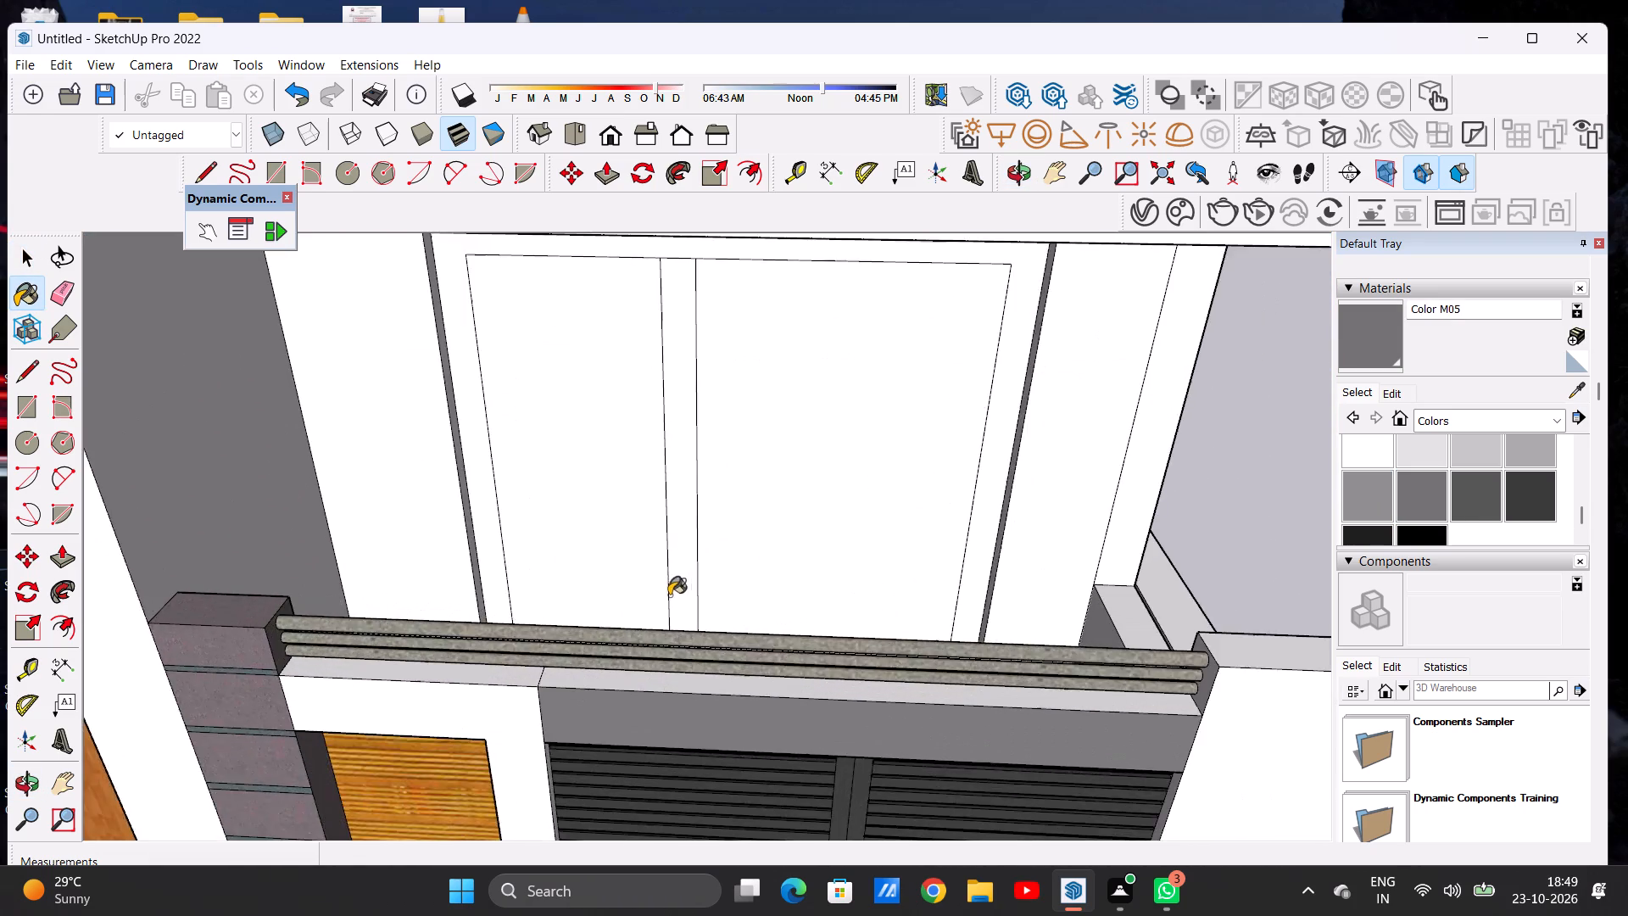
scroll(656, 689, "up", 6)
left_click(659, 682)
Paint the underside of the band above the louvred panels with Color M05.
scroll(666, 671, "down", 8)
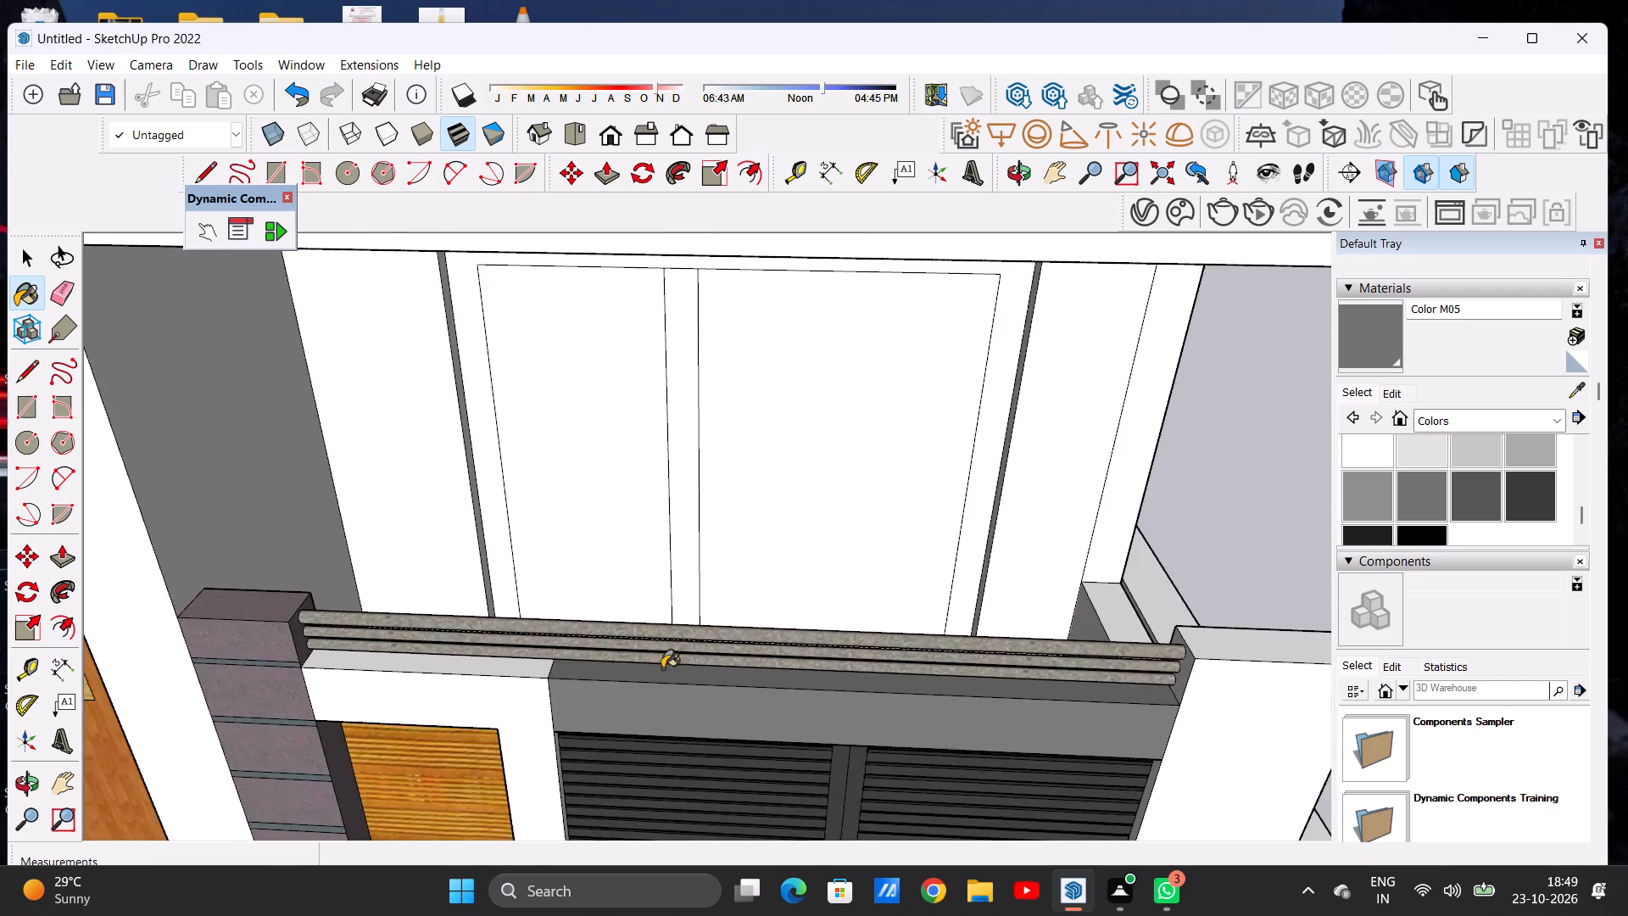
scroll(662, 668, "down", 5)
middle_click_drag(728, 771, 733, 520)
scroll(808, 722, "up", 8)
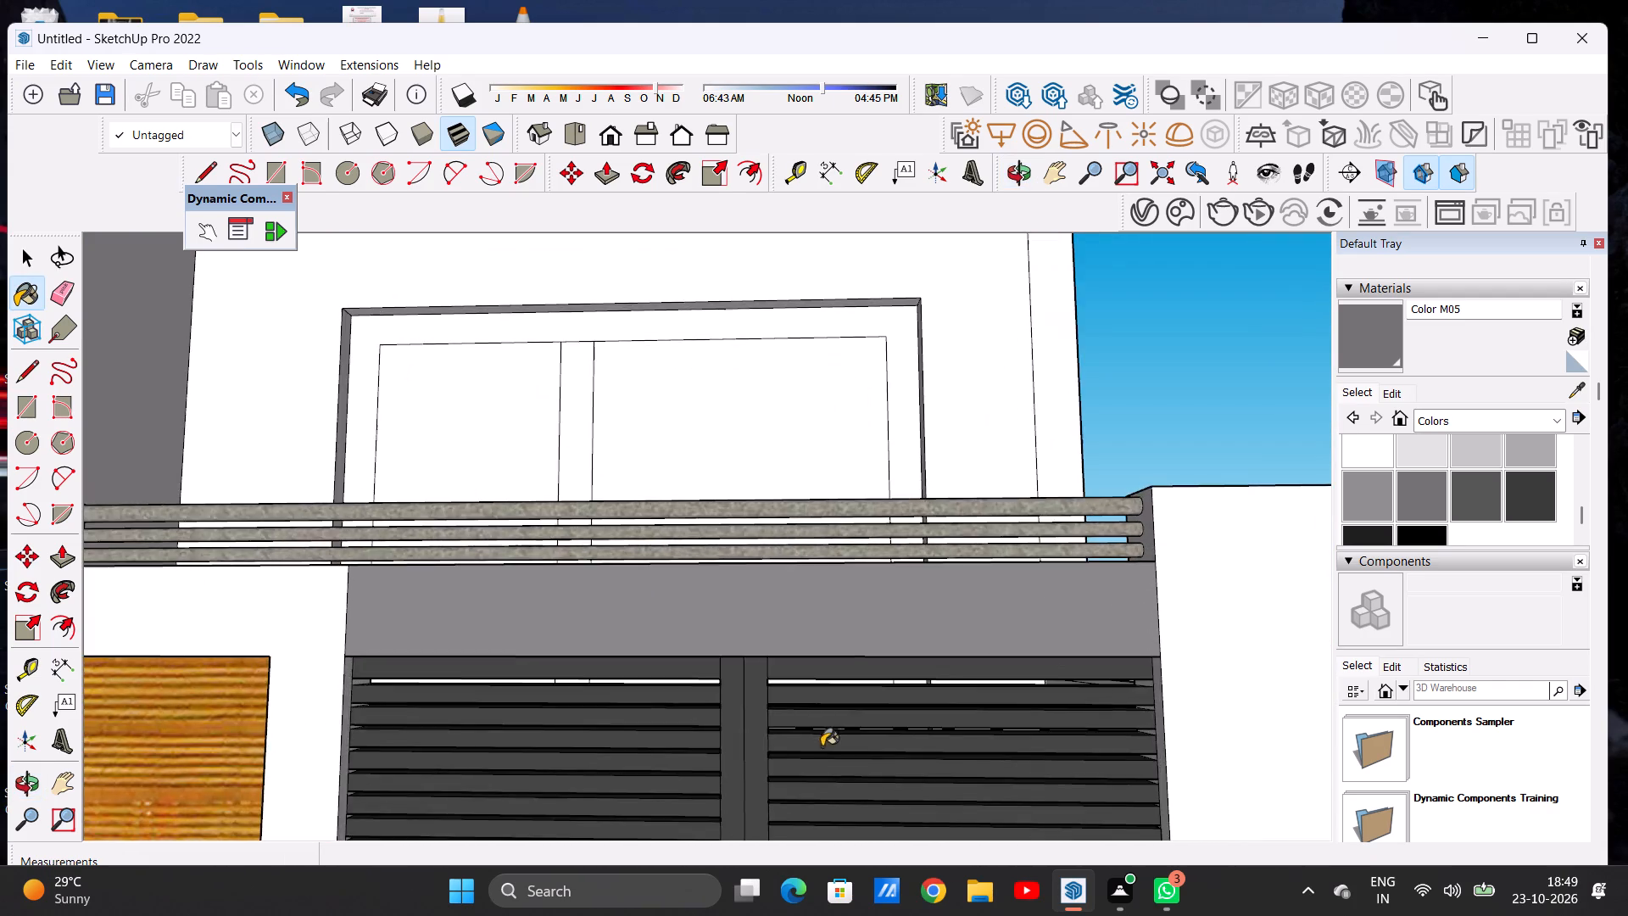
middle_click_drag(760, 721, 764, 584)
scroll(758, 629, "up", 10)
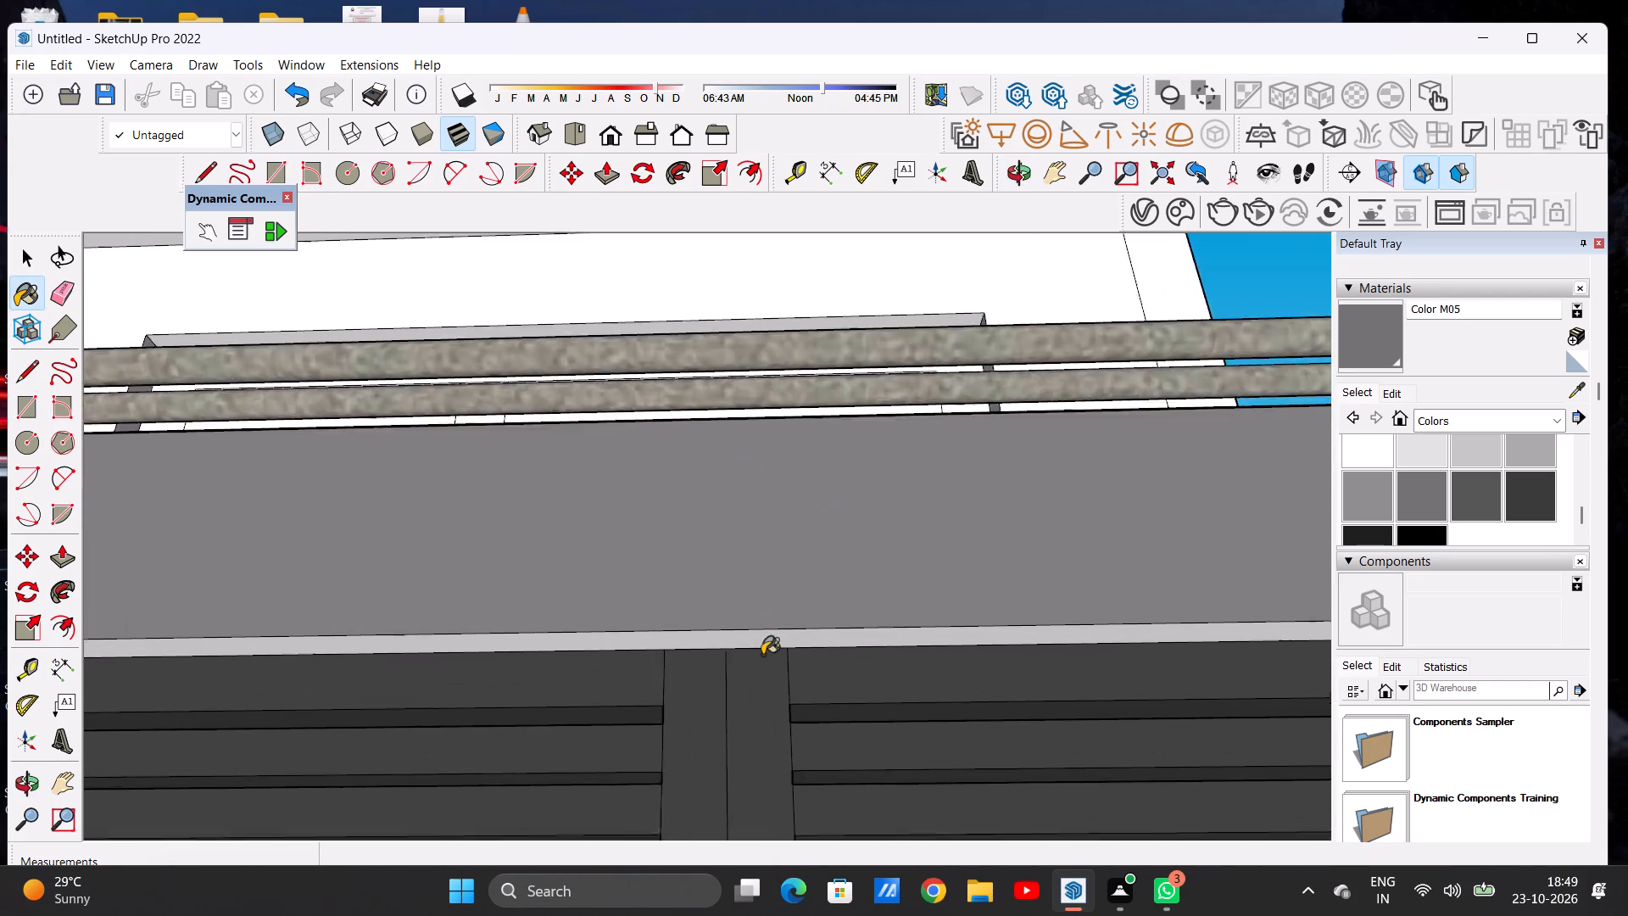
scroll(762, 655, "up", 2)
left_click(766, 640)
scroll(762, 666, "down", 5)
scroll(761, 667, "up", 1)
scroll(761, 667, "down", 2)
scroll(687, 701, "down", 11)
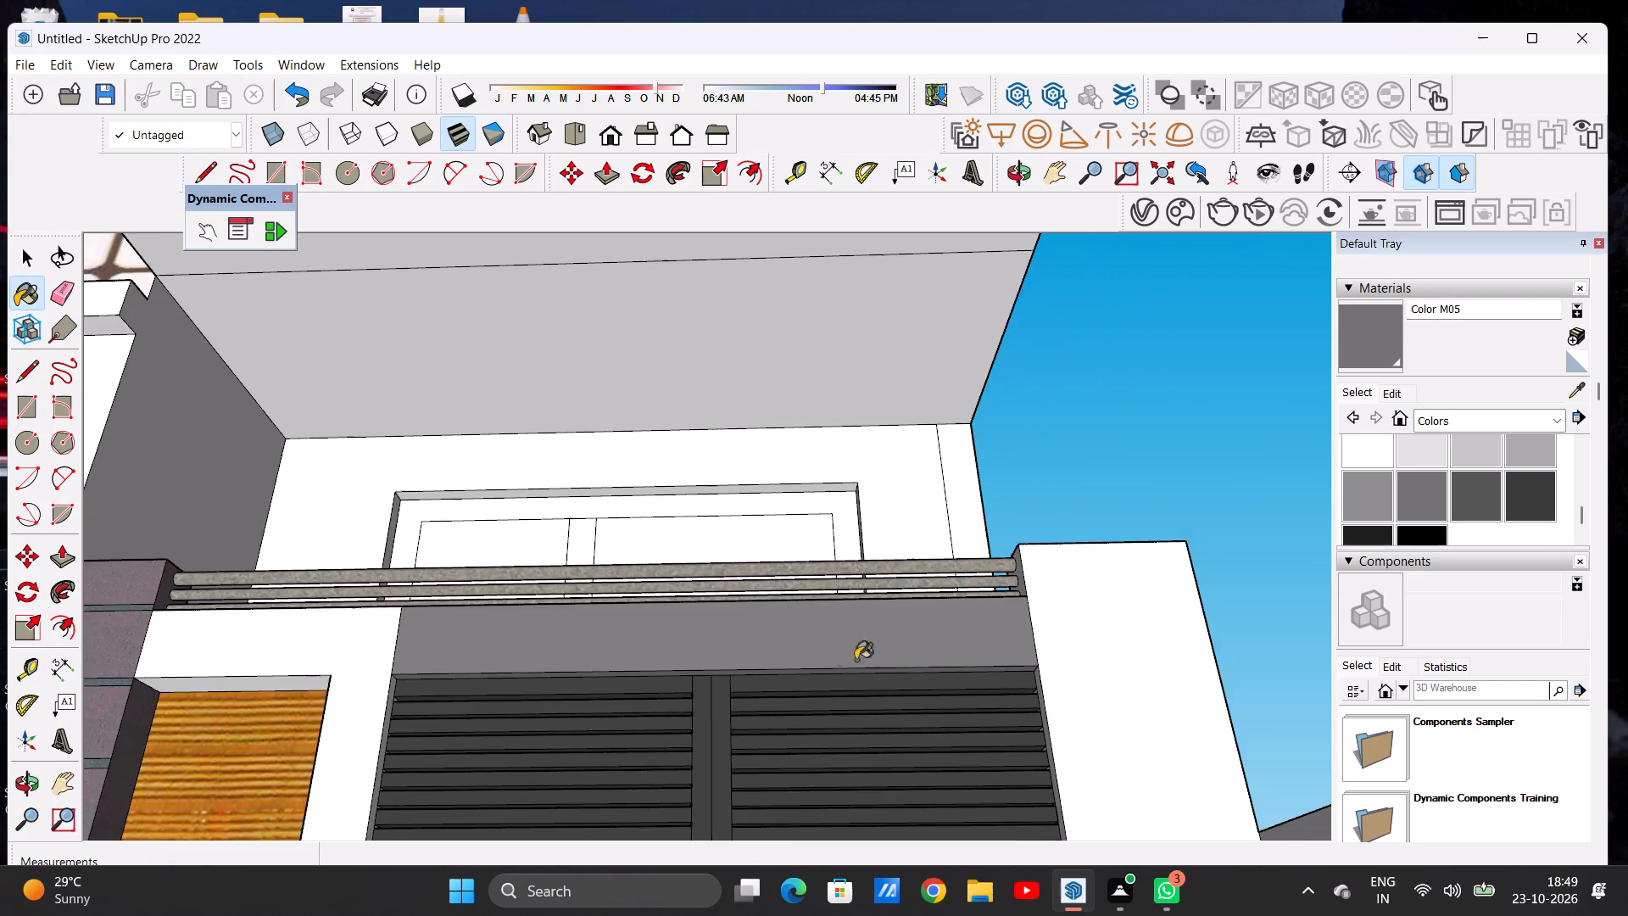
Paint the rear face of the band above the louvred panels with Color M05.
middle_click_drag(888, 653, 601, 824)
scroll(611, 699, "down", 8)
middle_click_drag(820, 687, 765, 709)
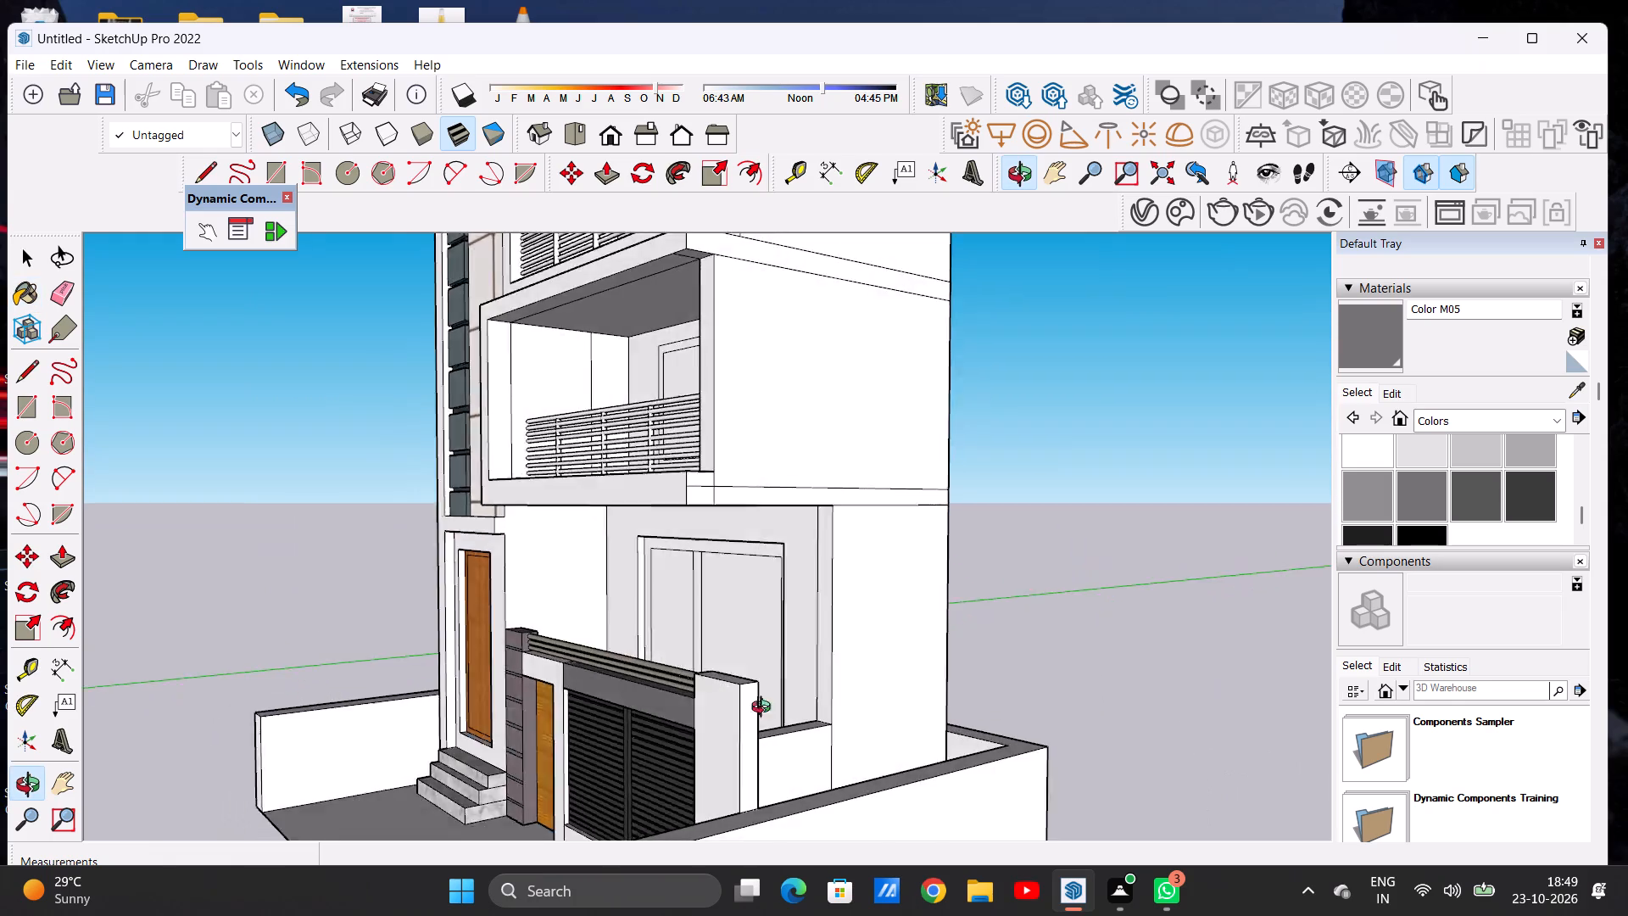
middle_click_drag(765, 709, 380, 752)
scroll(633, 695, "up", 8)
scroll(586, 677, "down", 1)
scroll(586, 677, "up", 3)
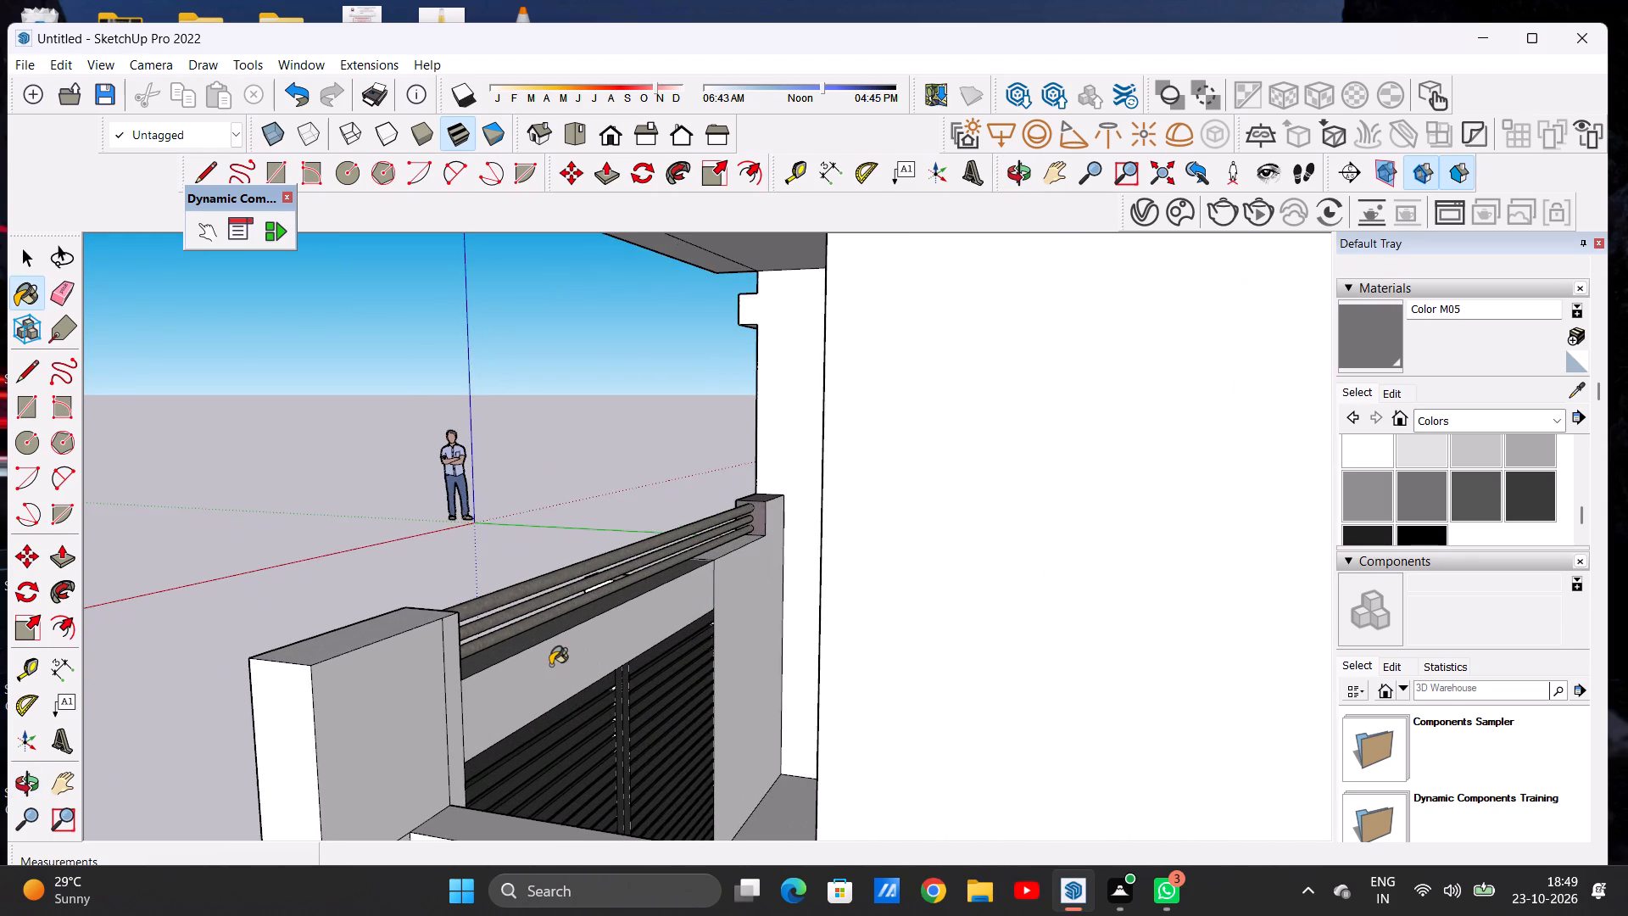
left_click(550, 665)
Paint the front face of the white end pillar beside the louvred panels with Formica Graystone from the Synthetic Surfaces materials.
scroll(578, 690, "down", 3)
scroll(599, 692, "up", 1)
scroll(602, 692, "down", 2)
middle_click_drag(309, 698, 1022, 668)
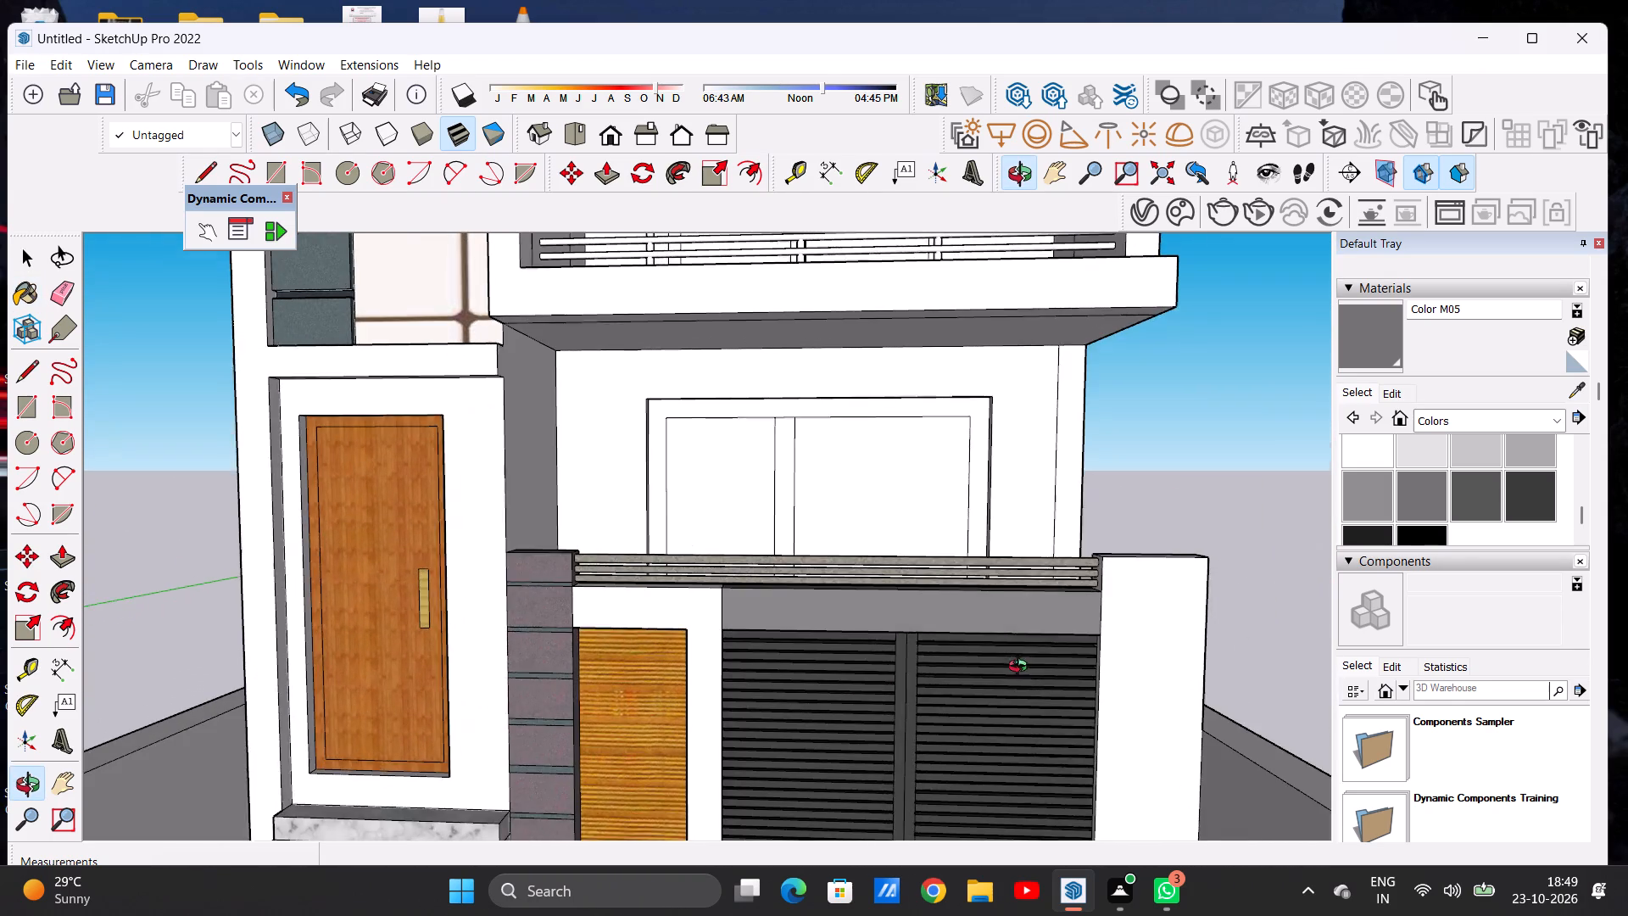
middle_click_drag(1022, 668, 1023, 668)
scroll(486, 712, "down", 14)
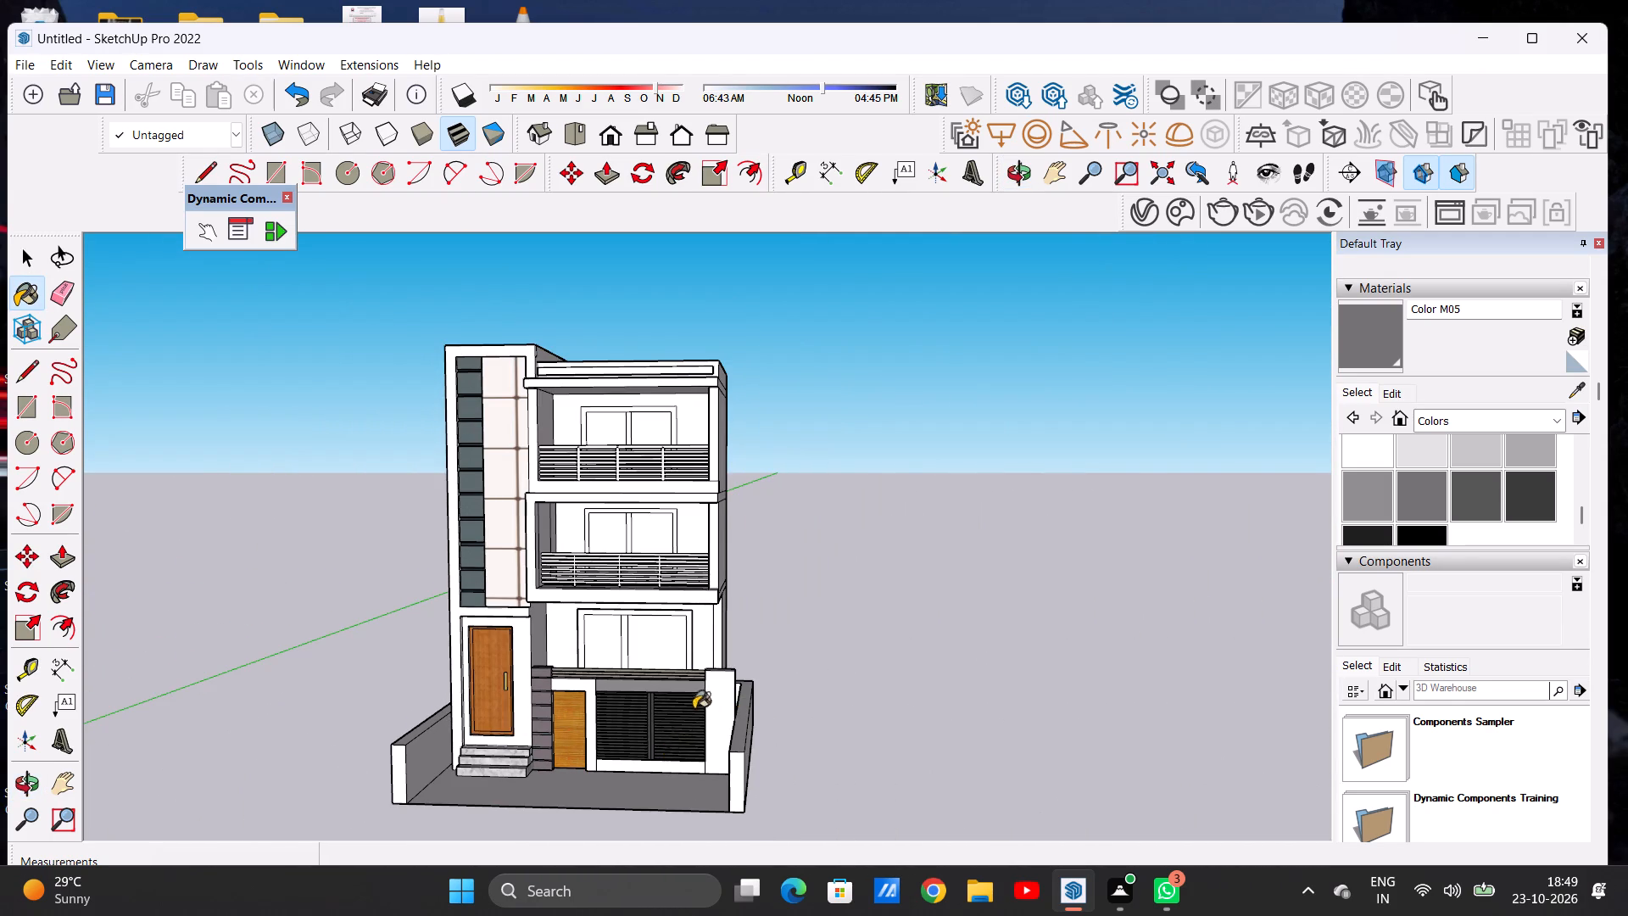
scroll(704, 704, "down", 2)
middle_click_drag(651, 751, 716, 725)
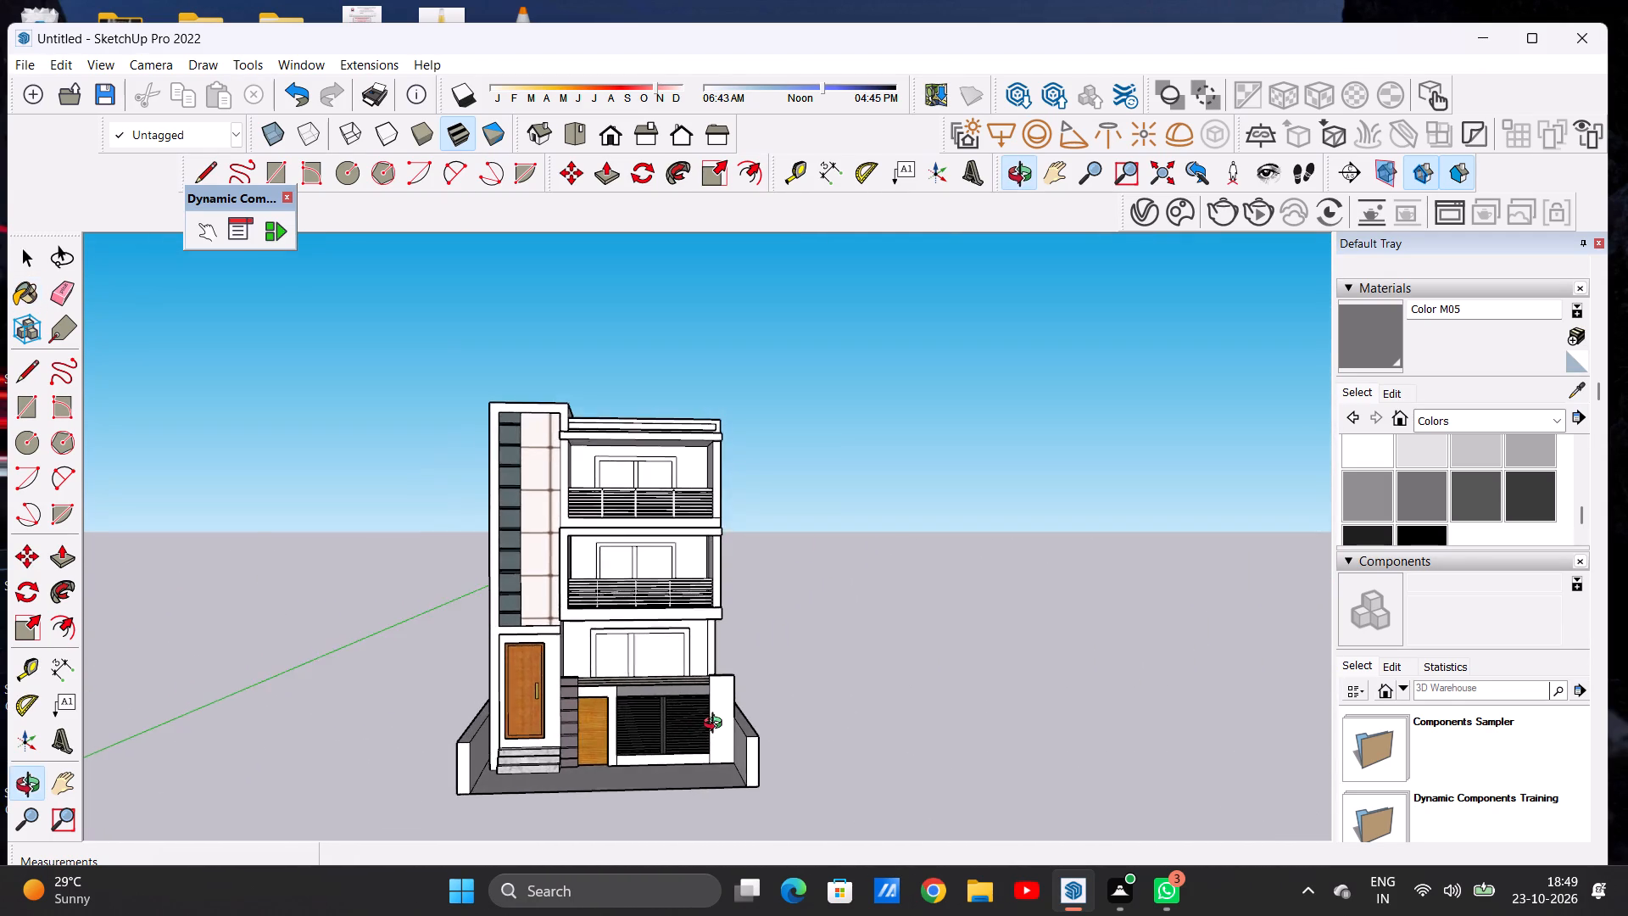
middle_click_drag(716, 725, 677, 724)
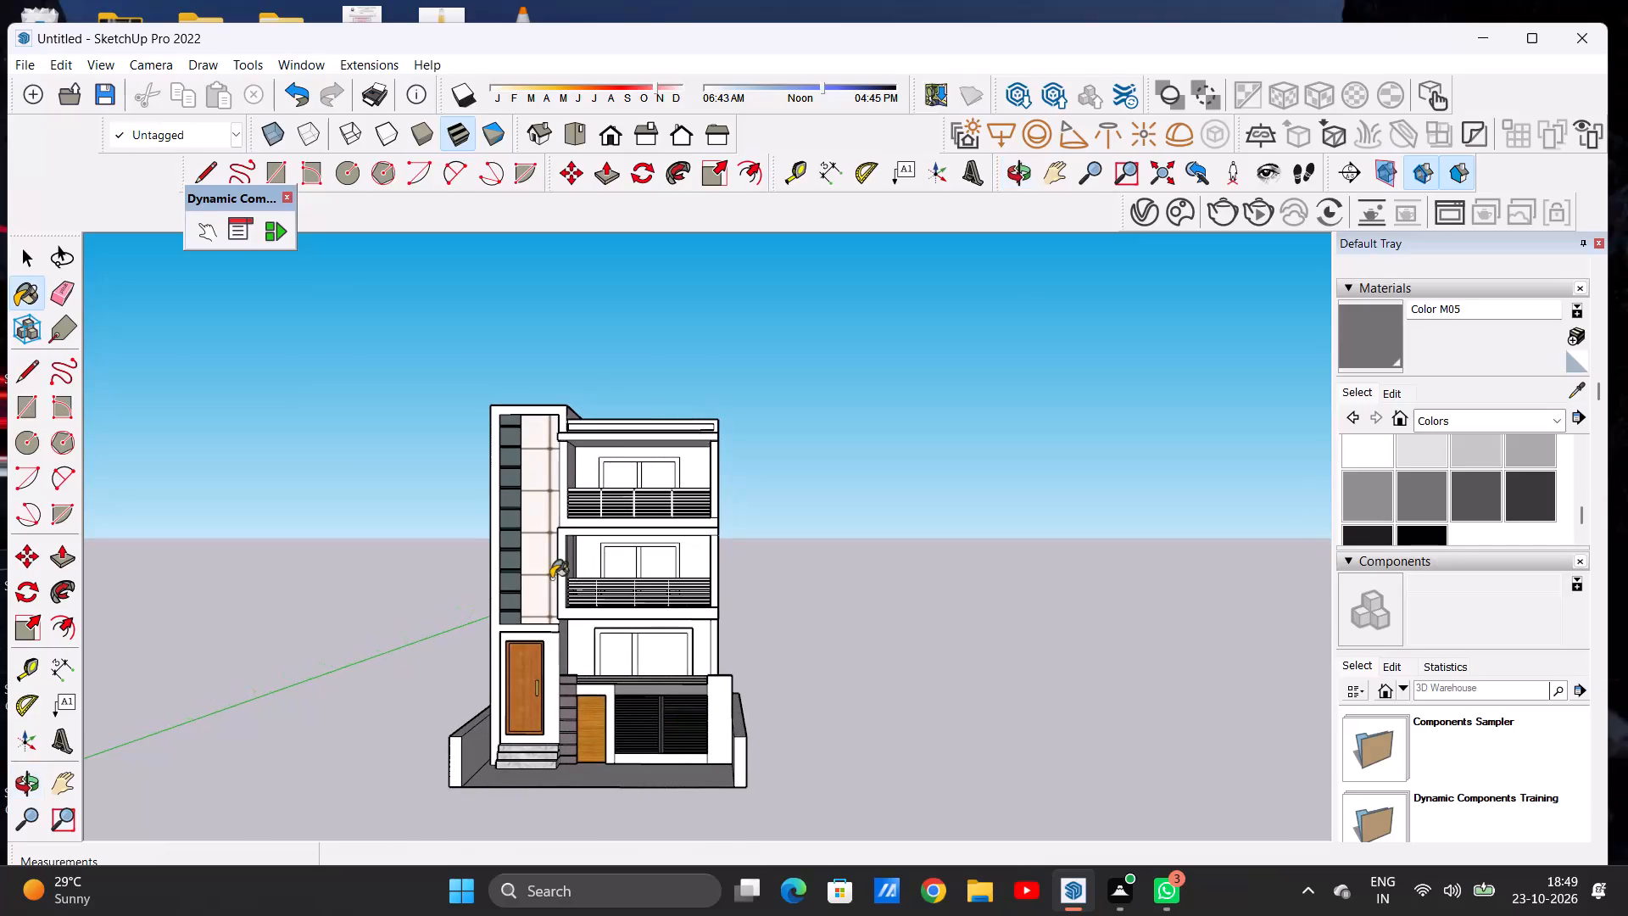
left_click(1471, 412)
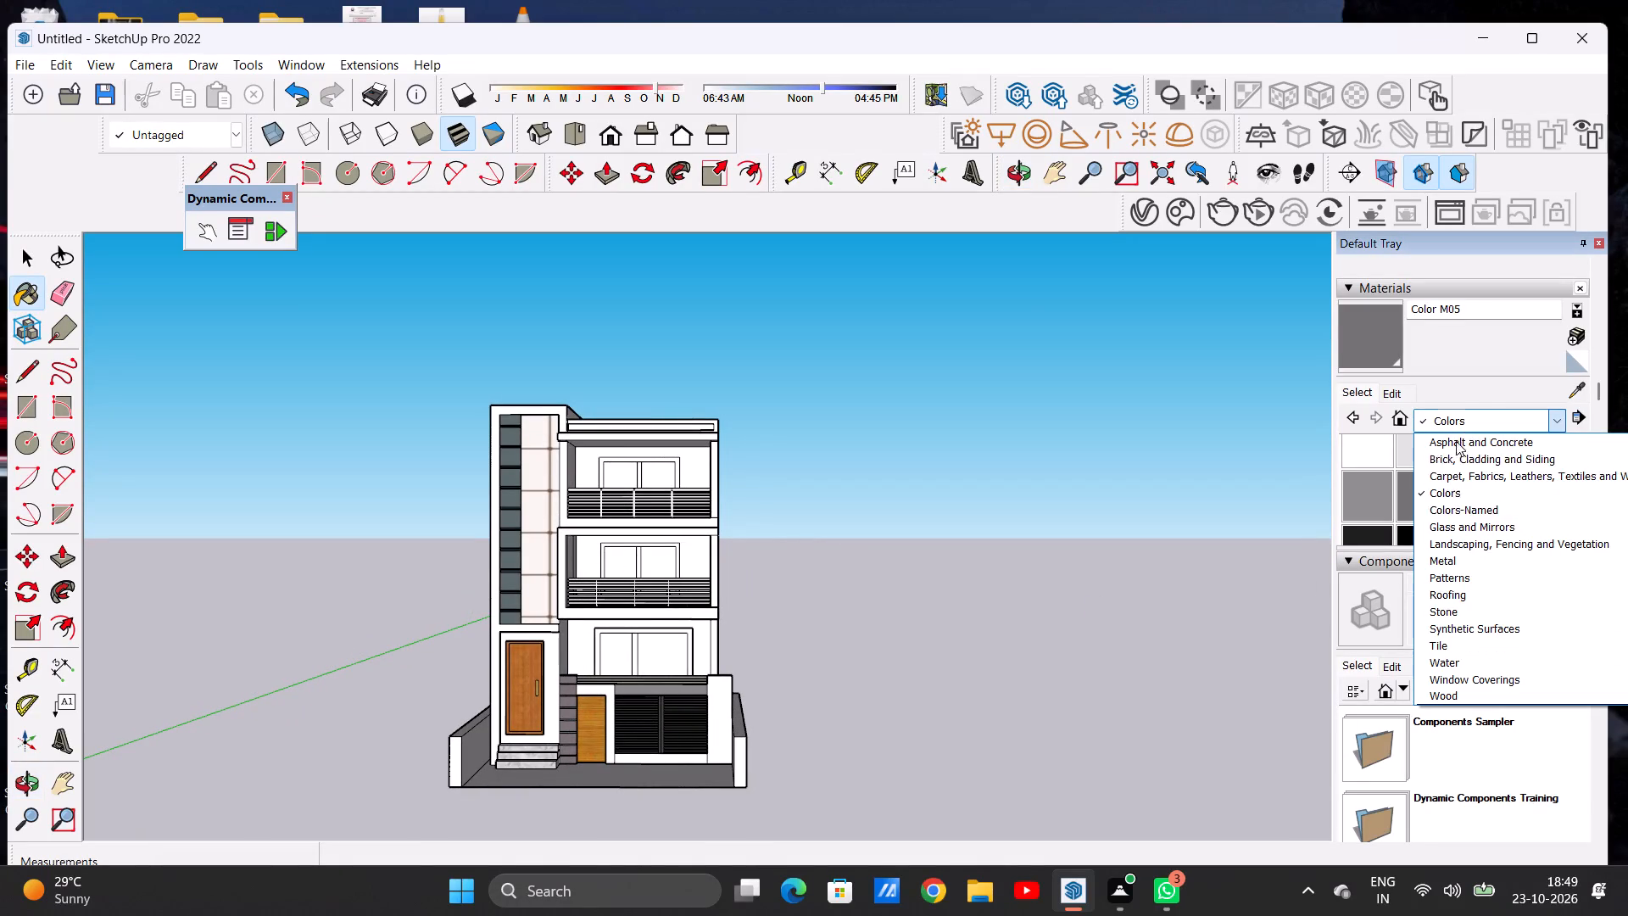
left_click(1453, 630)
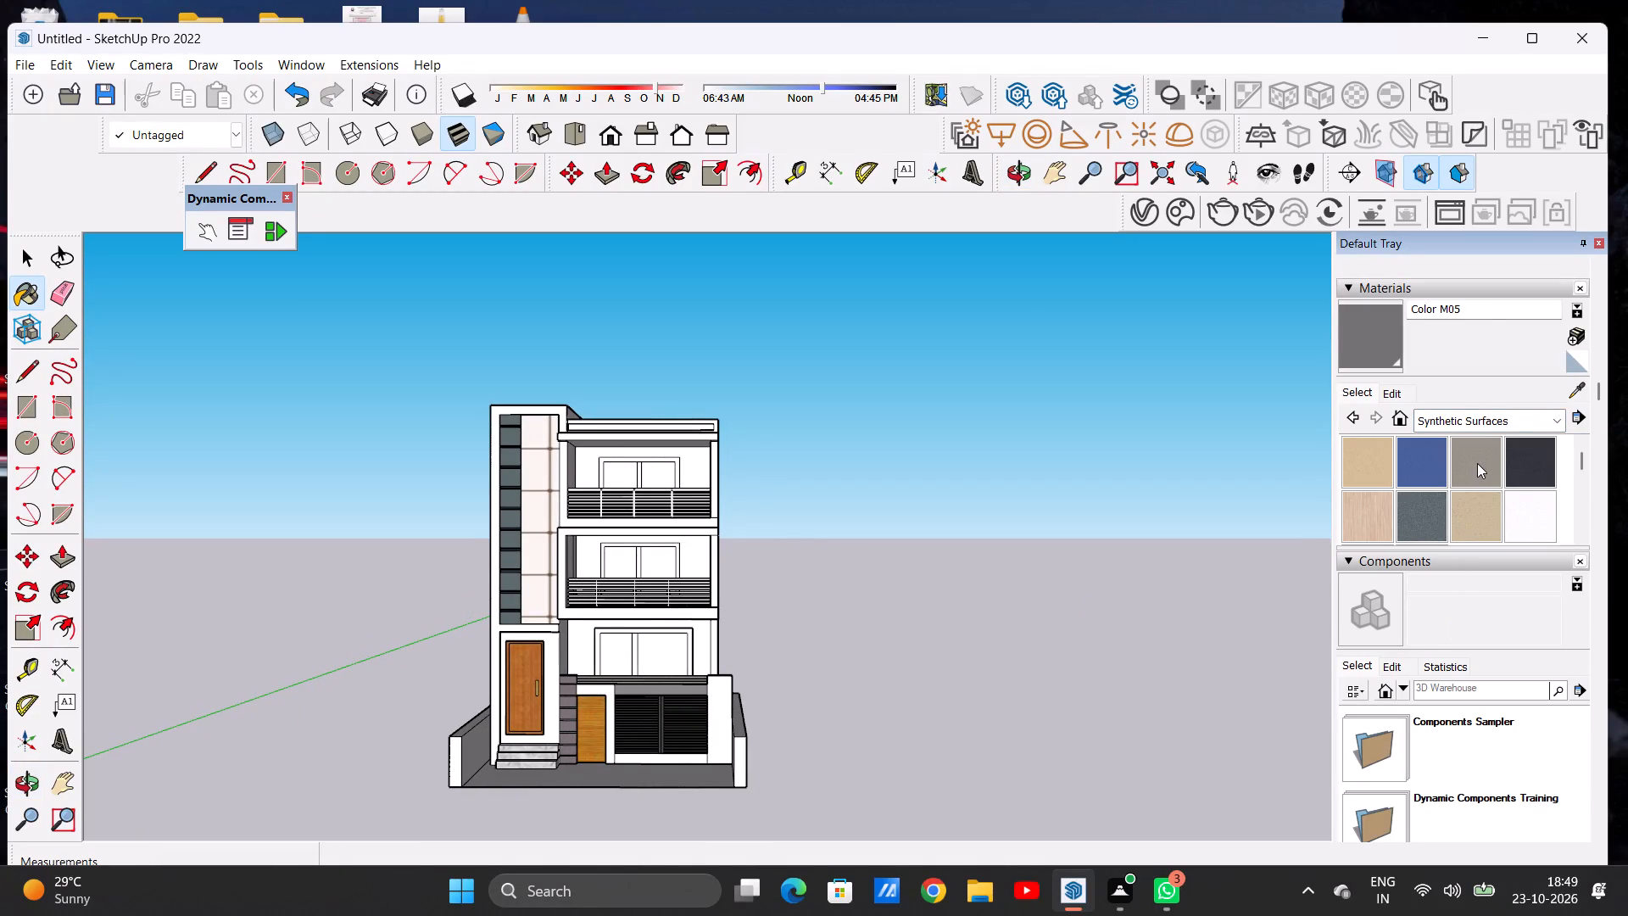
left_click(1477, 463)
scroll(729, 744, "up", 12)
left_click(707, 675)
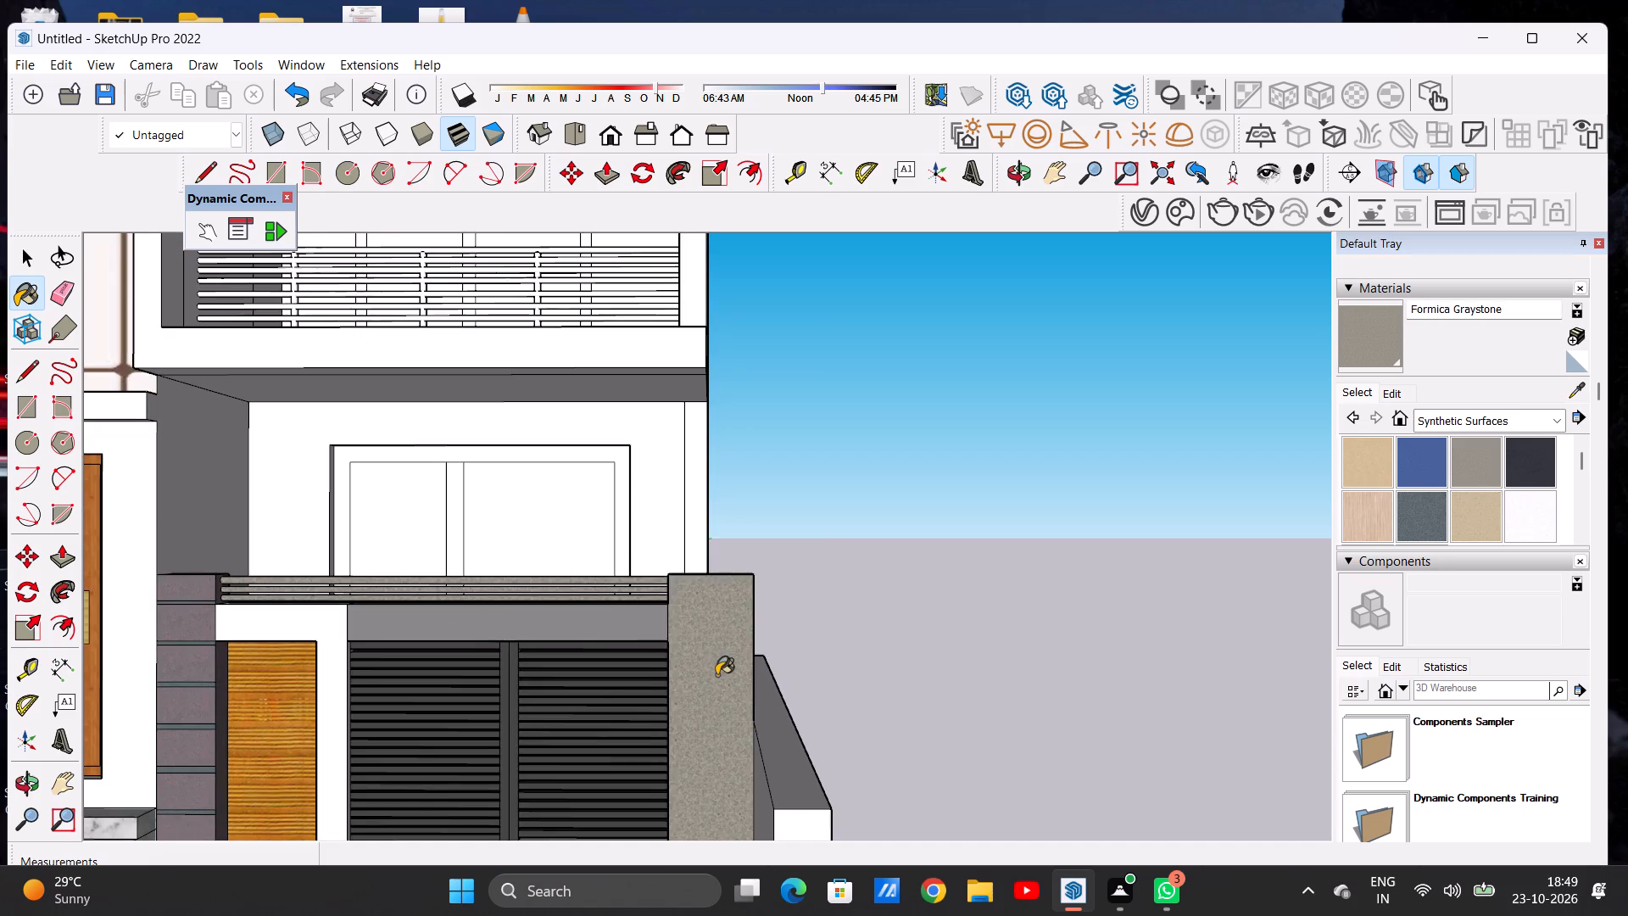
Paint the top and outer side faces of the end pillar beside the louvred panels with Formica Graystone.
scroll(718, 676, "down", 4)
middle_click_drag(722, 645, 464, 785)
scroll(767, 599, "up", 5)
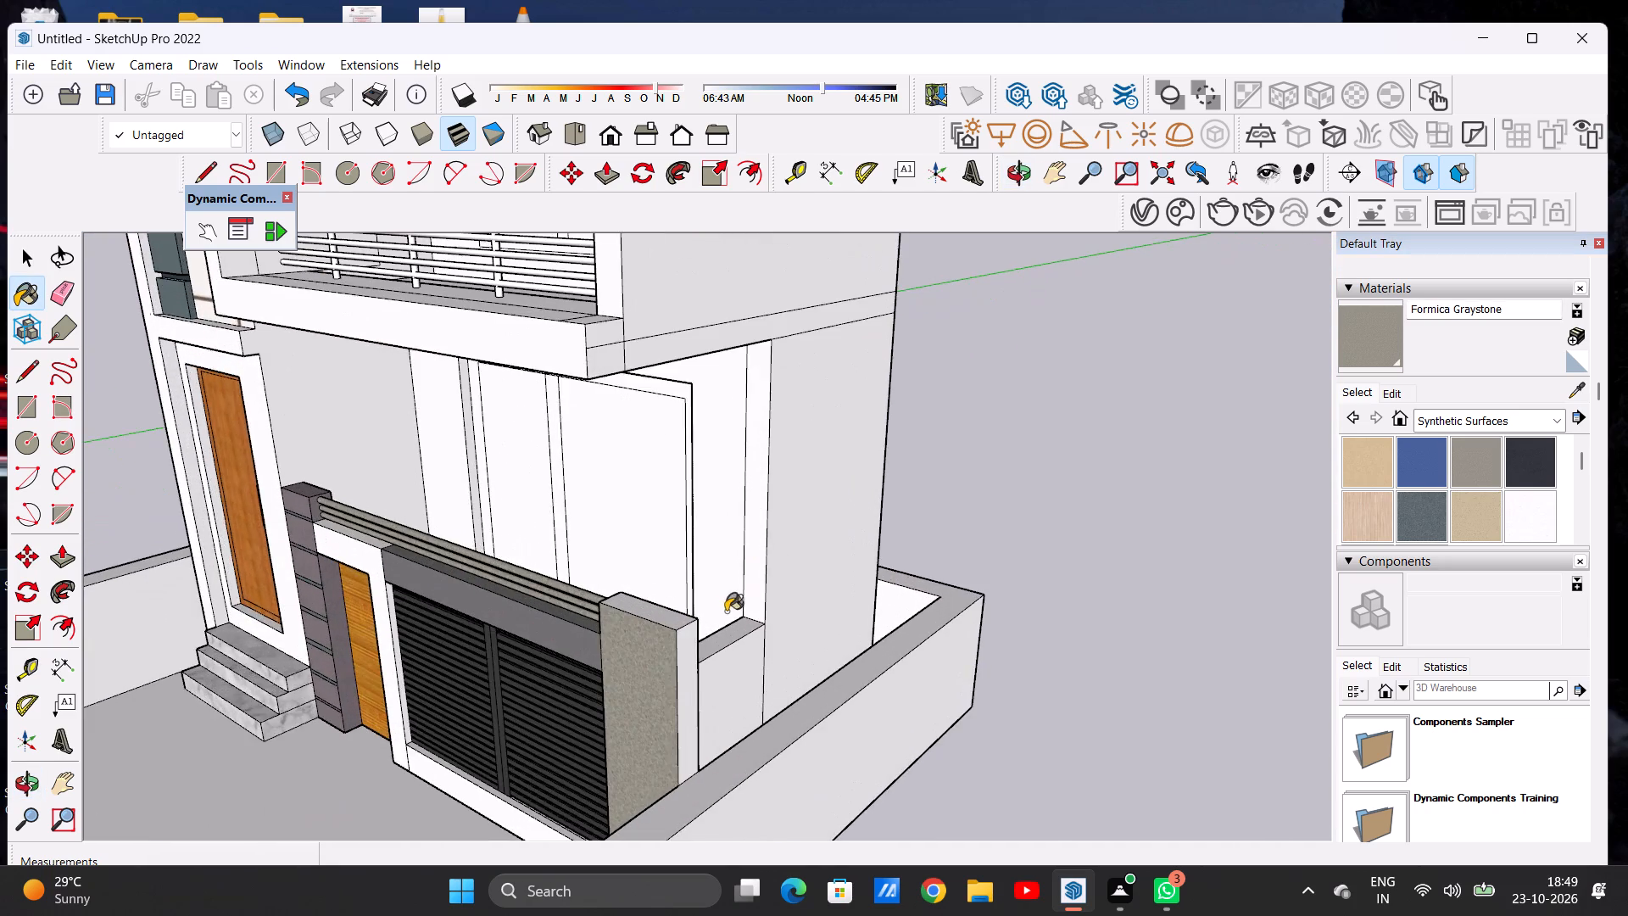
scroll(684, 618, "up", 7)
left_click(667, 623)
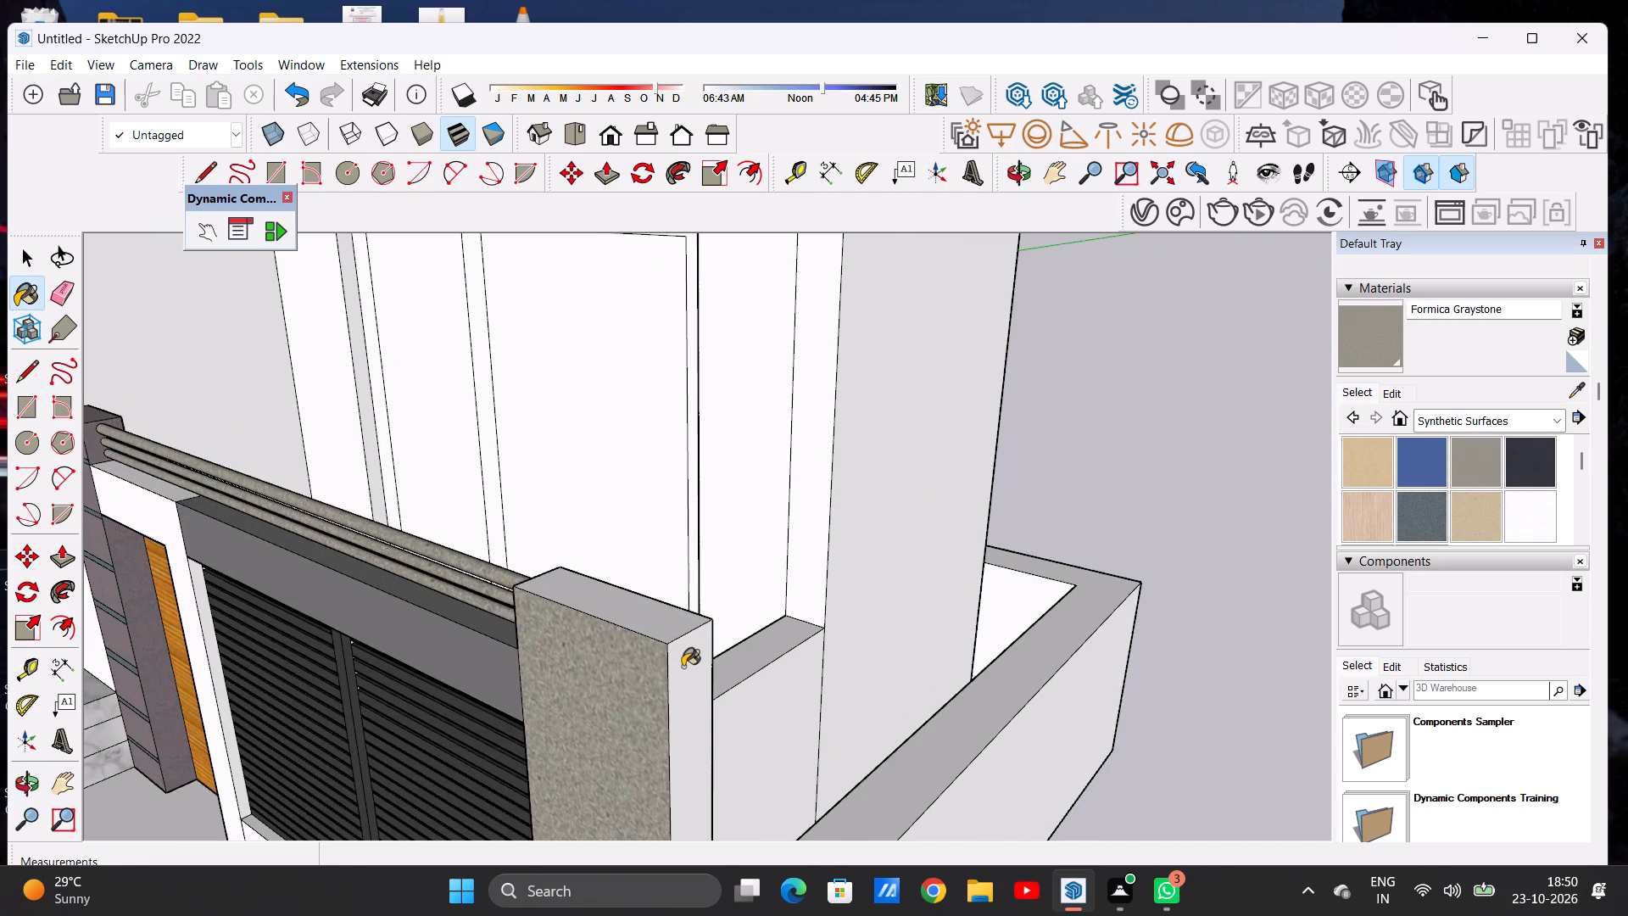
left_click(683, 667)
Paint the rear face and the narrow inner side face of the same end pillar with Formica Graystone.
scroll(607, 700, "down", 4)
middle_click_drag(843, 649, 379, 636)
scroll(413, 584, "up", 6)
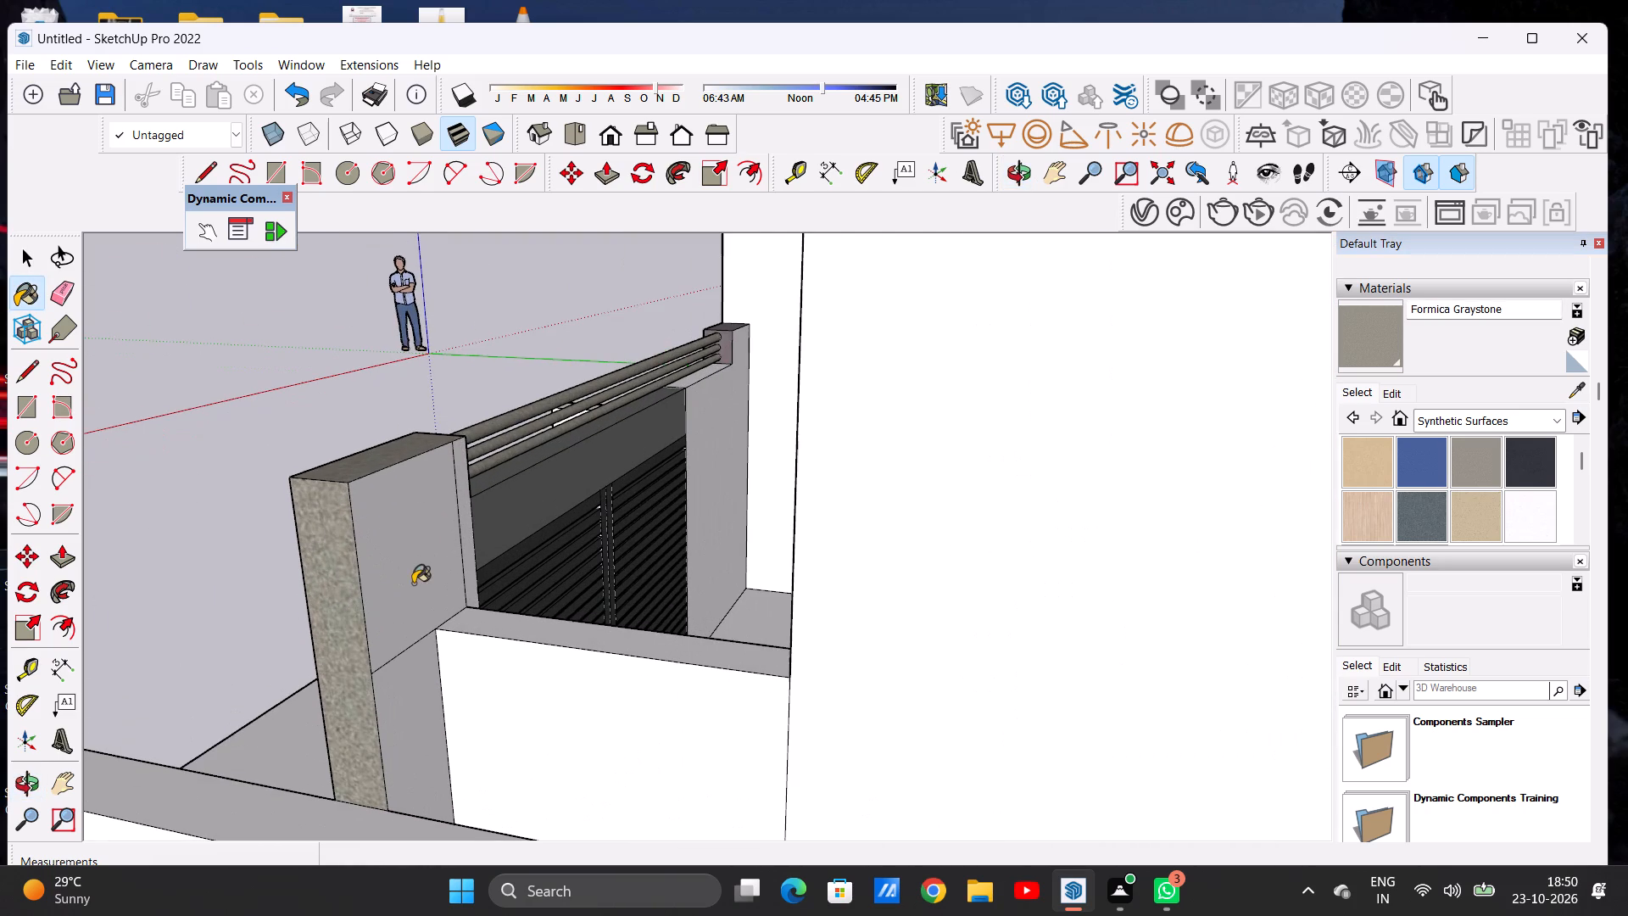
scroll(413, 584, "up", 1)
left_click(400, 584)
left_click(418, 662)
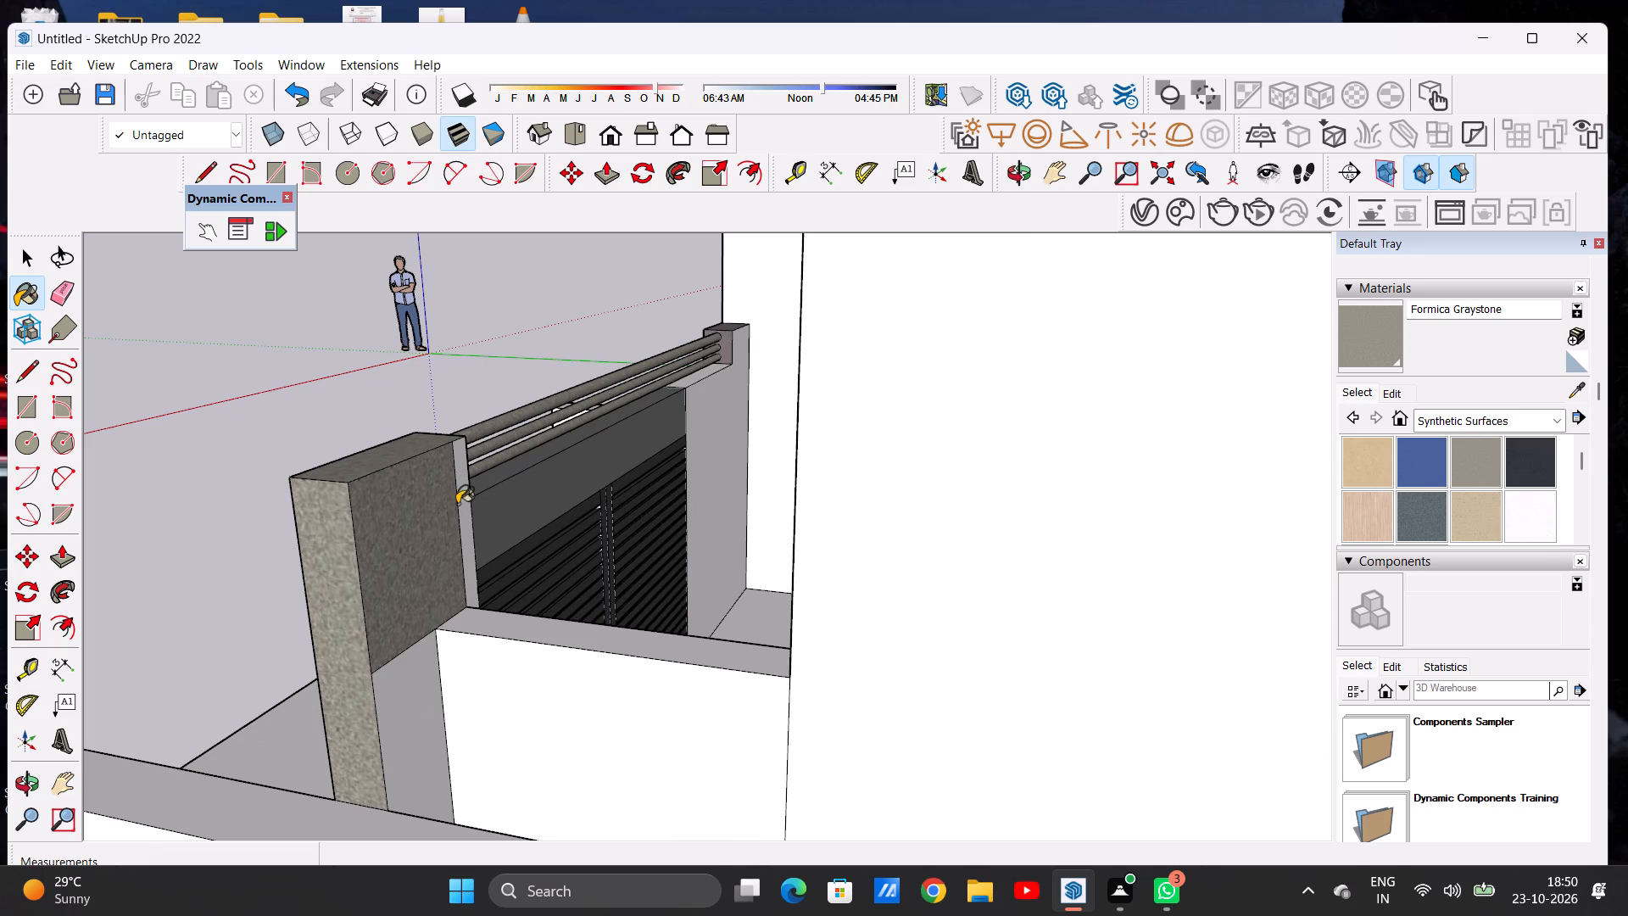
scroll(457, 493, "up", 9)
left_click(462, 470)
Examine the whole front elevation from several distances and angles to review the materials applied so far.
scroll(453, 546, "down", 4)
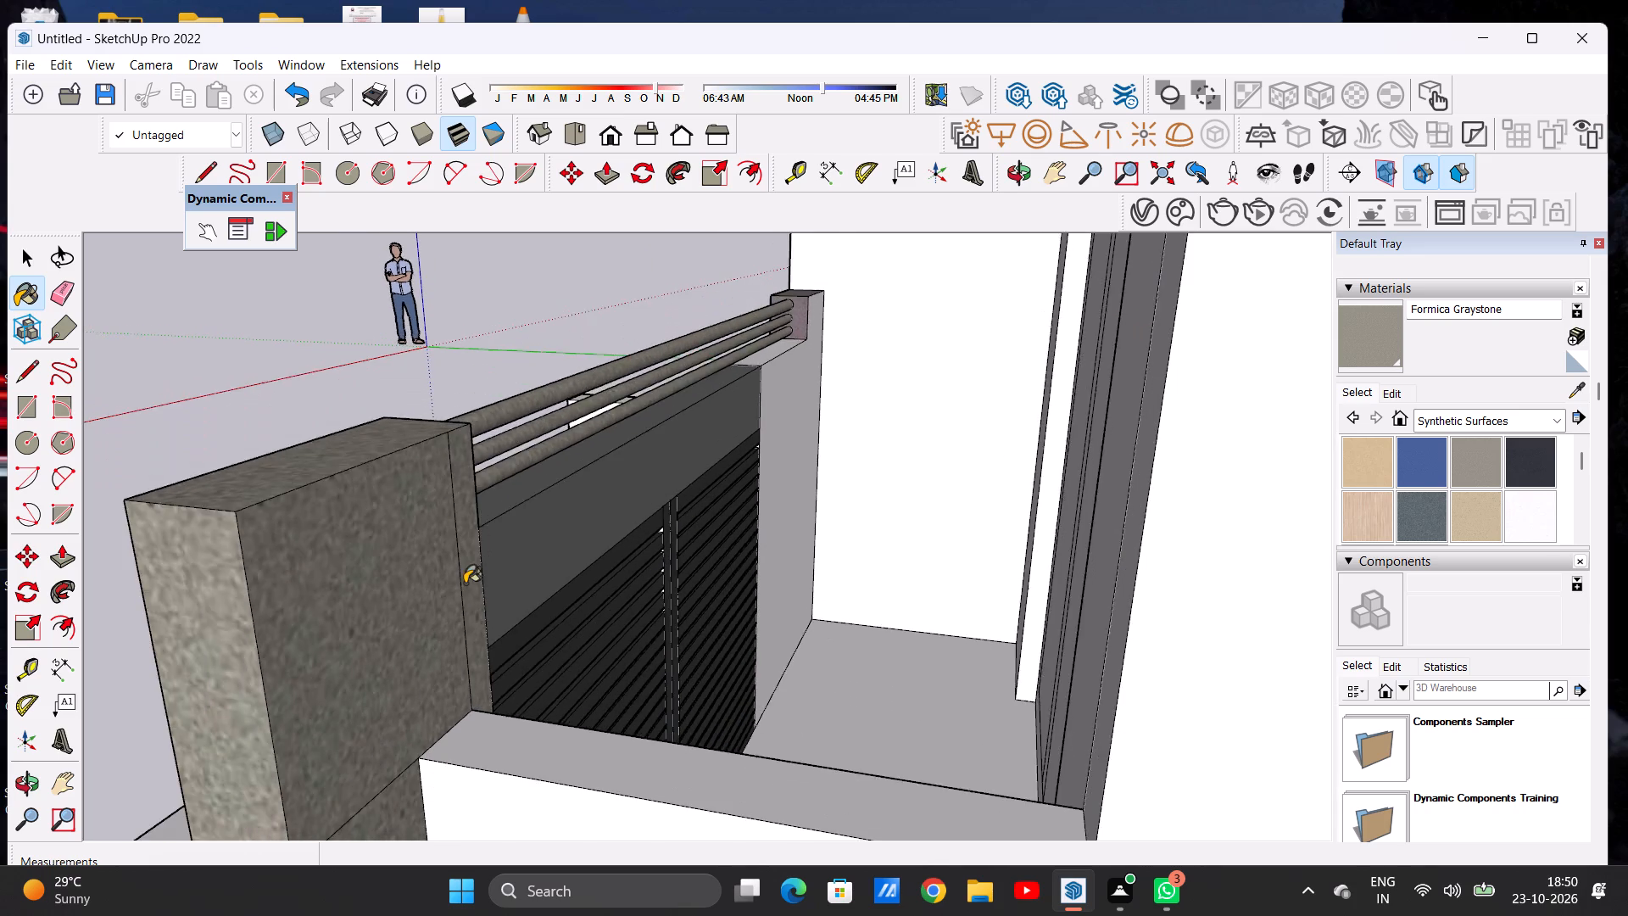
scroll(465, 584, "down", 7)
middle_click_drag(304, 600, 1031, 575)
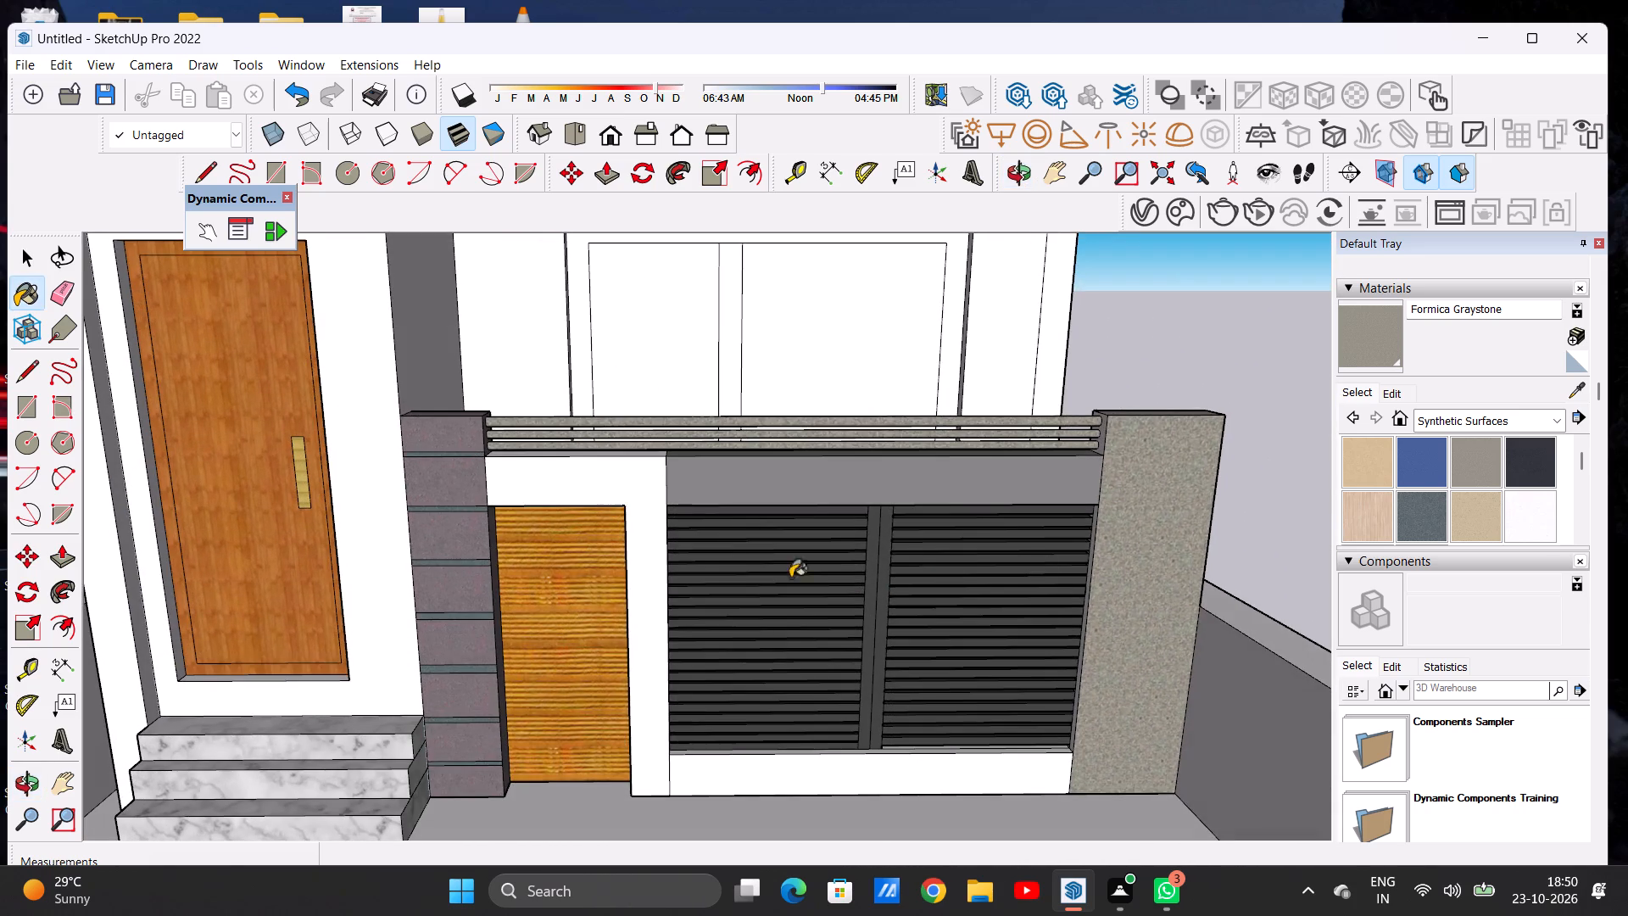
scroll(554, 600, "down", 6)
middle_click_drag(532, 632, 561, 597)
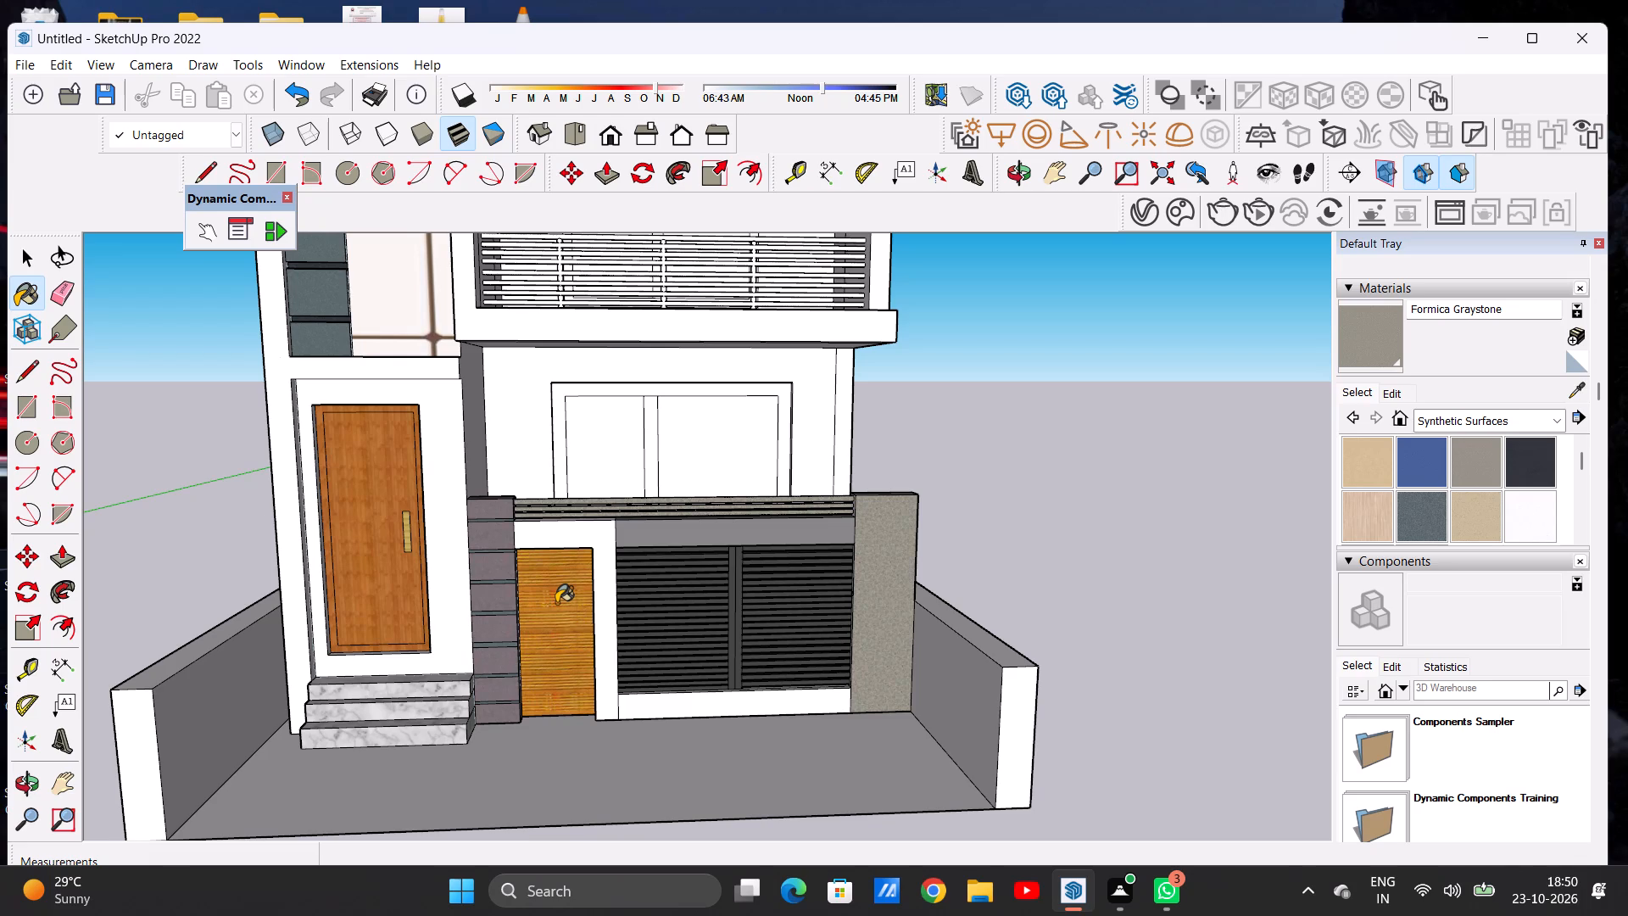
scroll(717, 619, "down", 14)
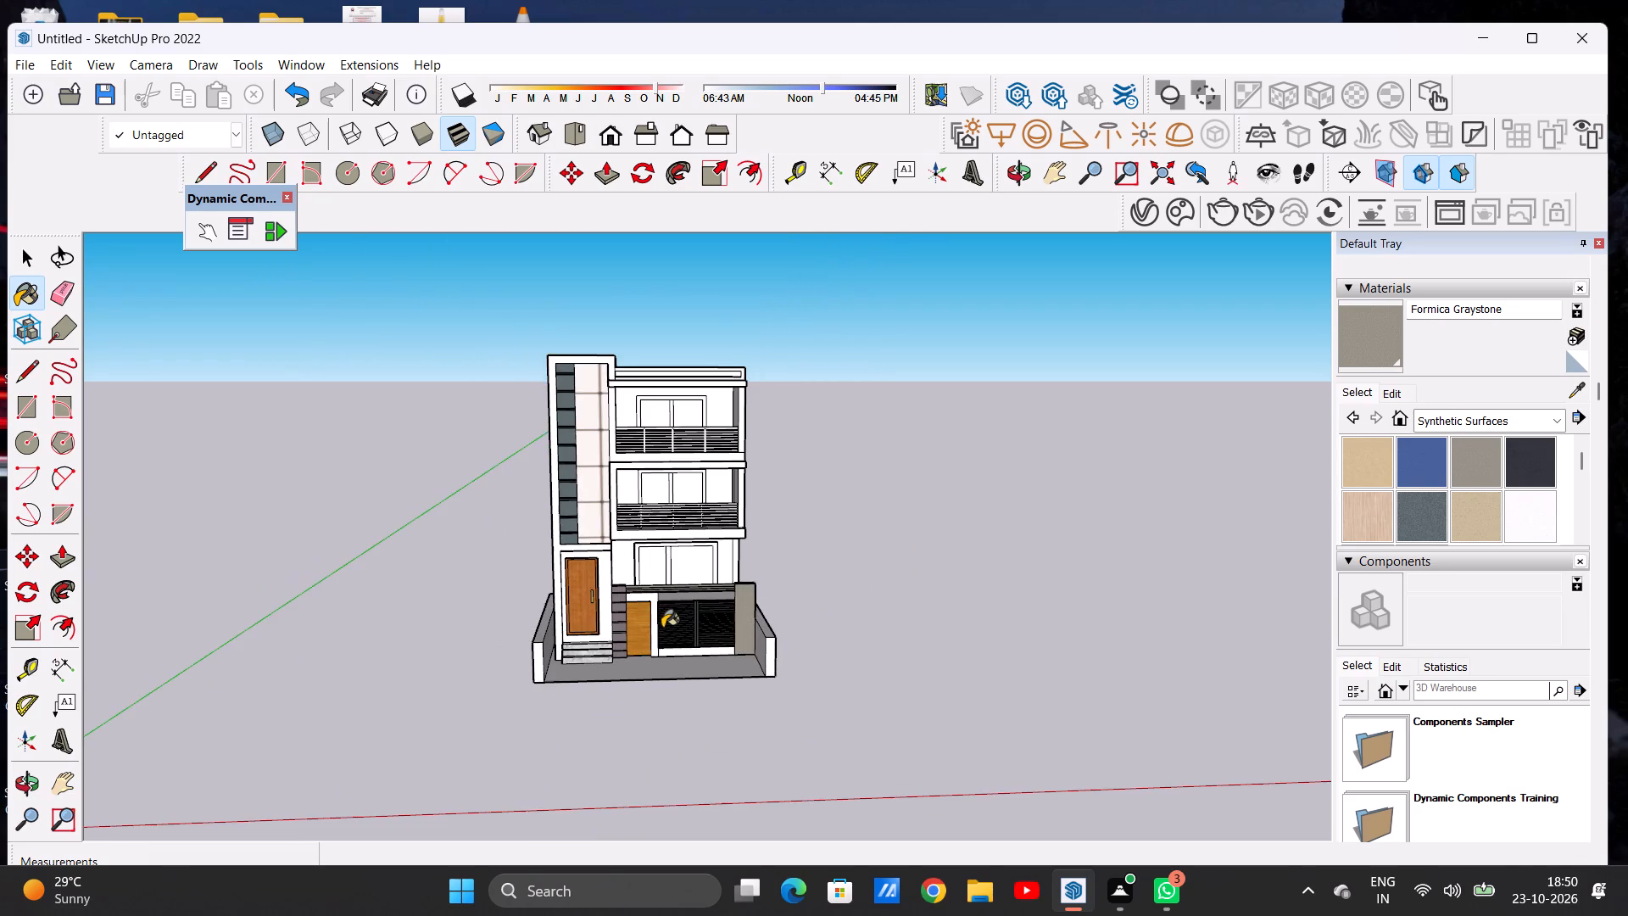
scroll(669, 647, "up", 2)
scroll(669, 647, "down", 1)
scroll(669, 647, "up", 2)
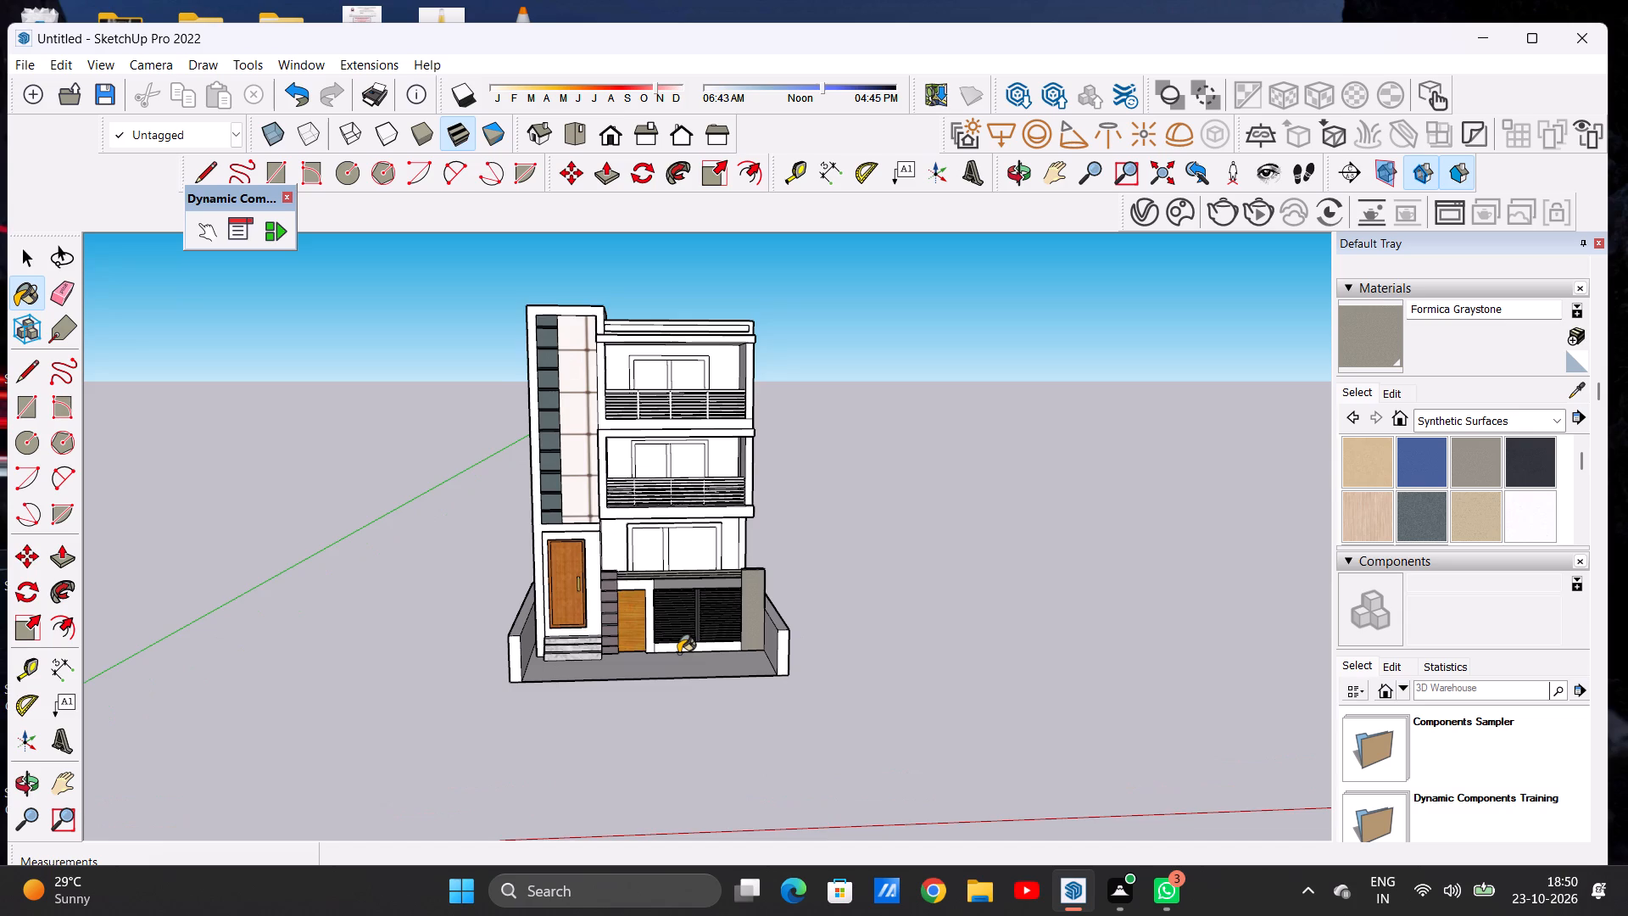
scroll(689, 663, "down", 3)
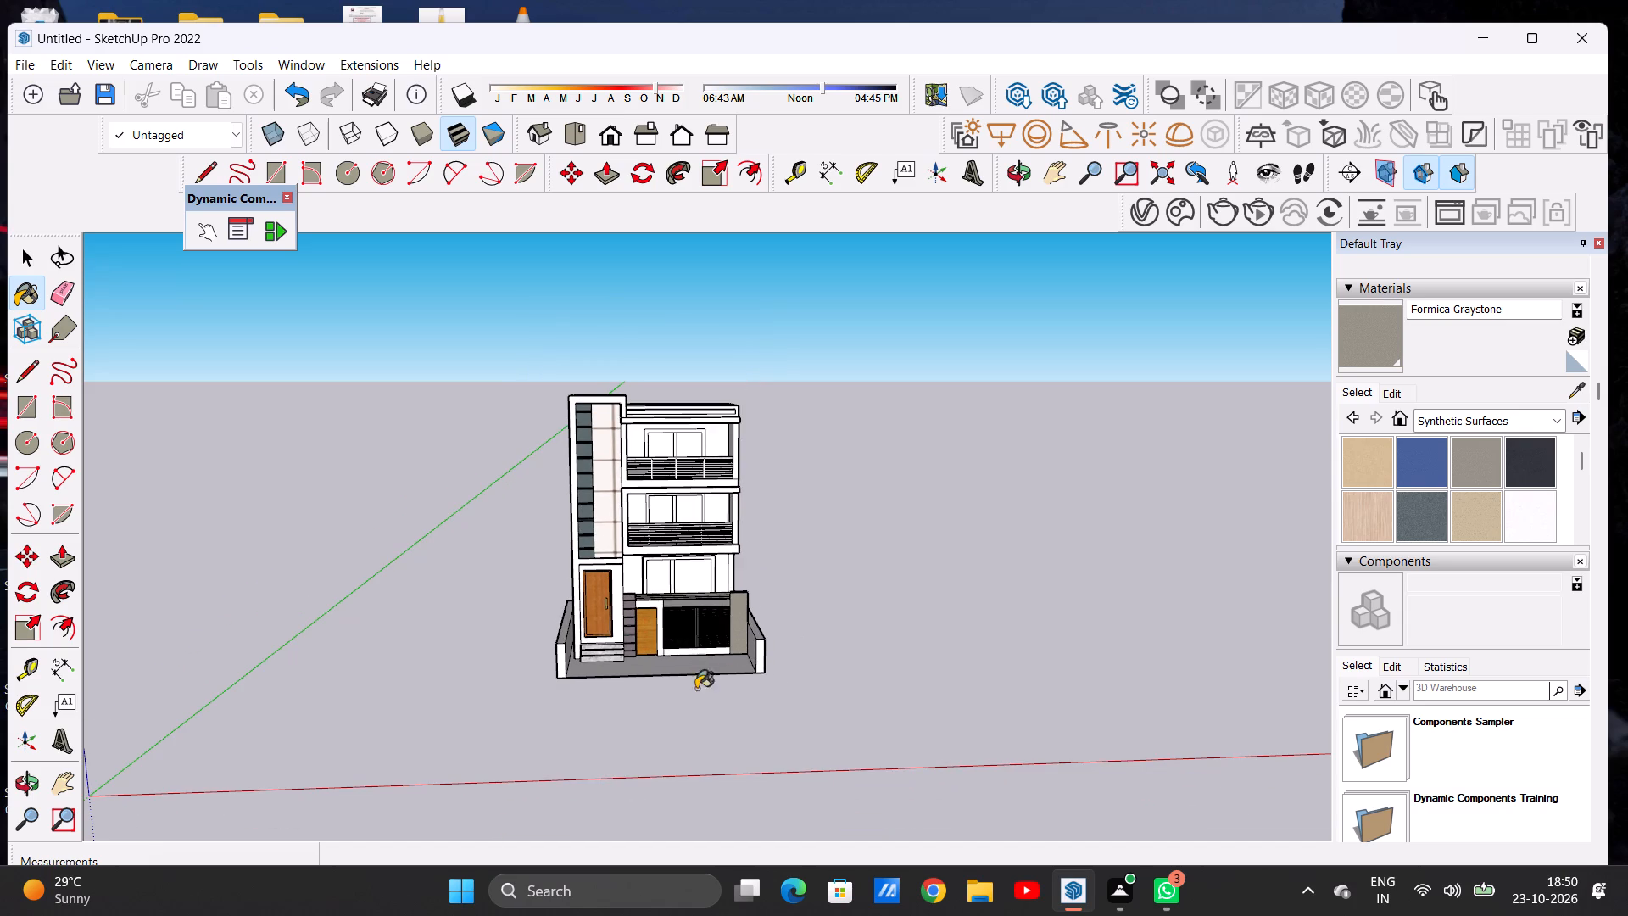
scroll(711, 710, "down", 17)
scroll(717, 651, "up", 7)
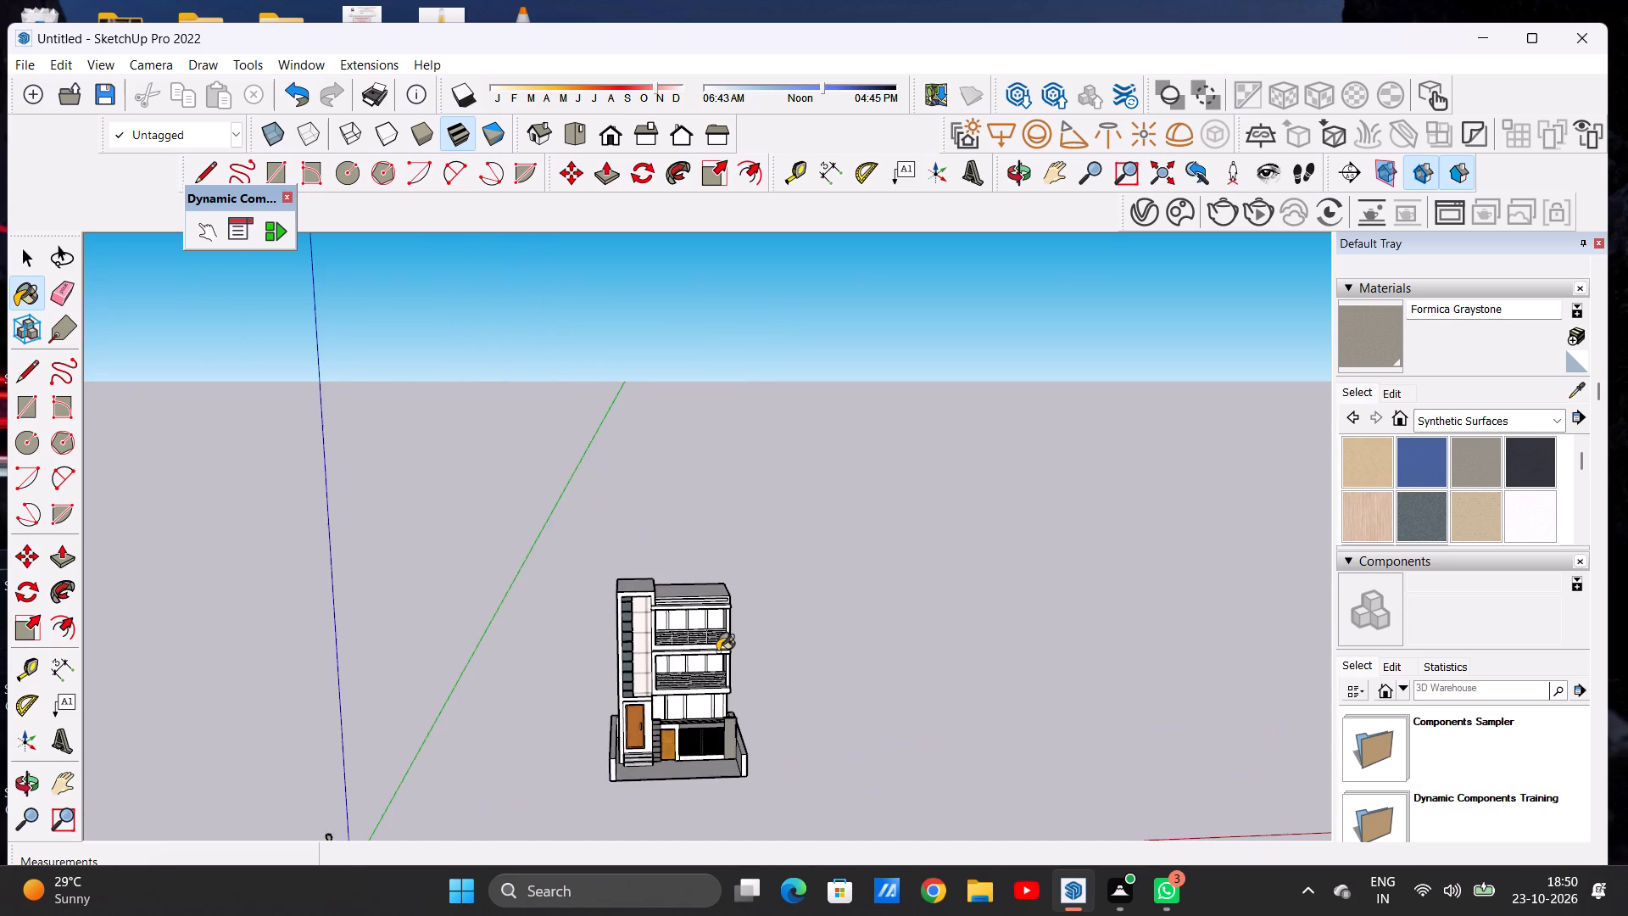
scroll(688, 689, "up", 7)
scroll(678, 765, "up", 6)
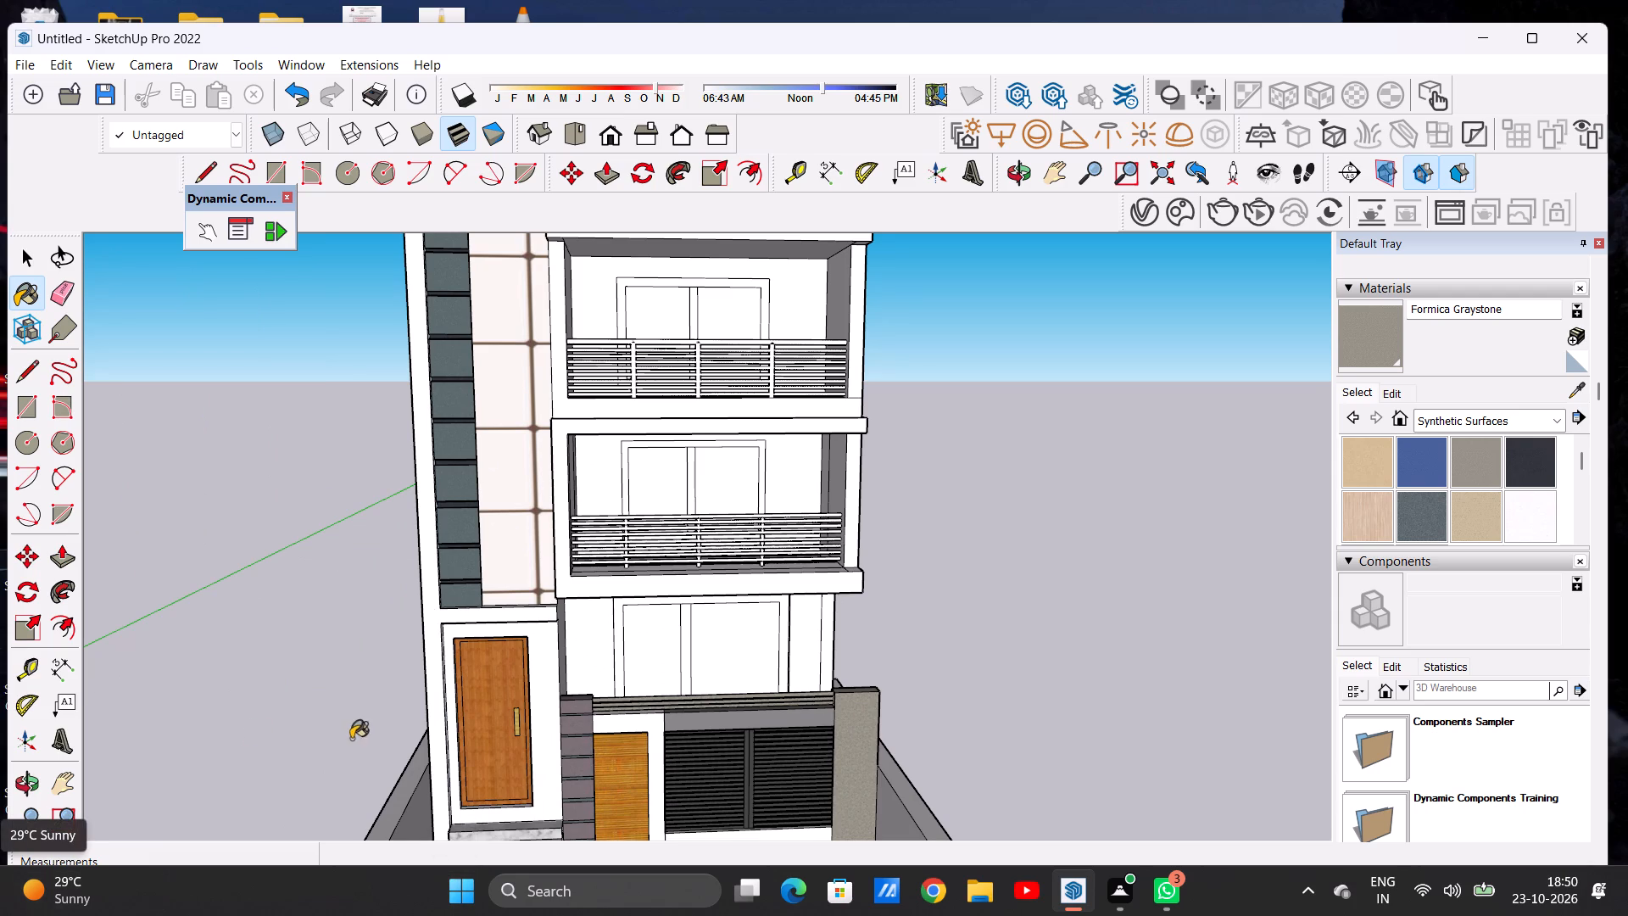
scroll(574, 580, "down", 7)
scroll(566, 599, "up", 1)
key("space")
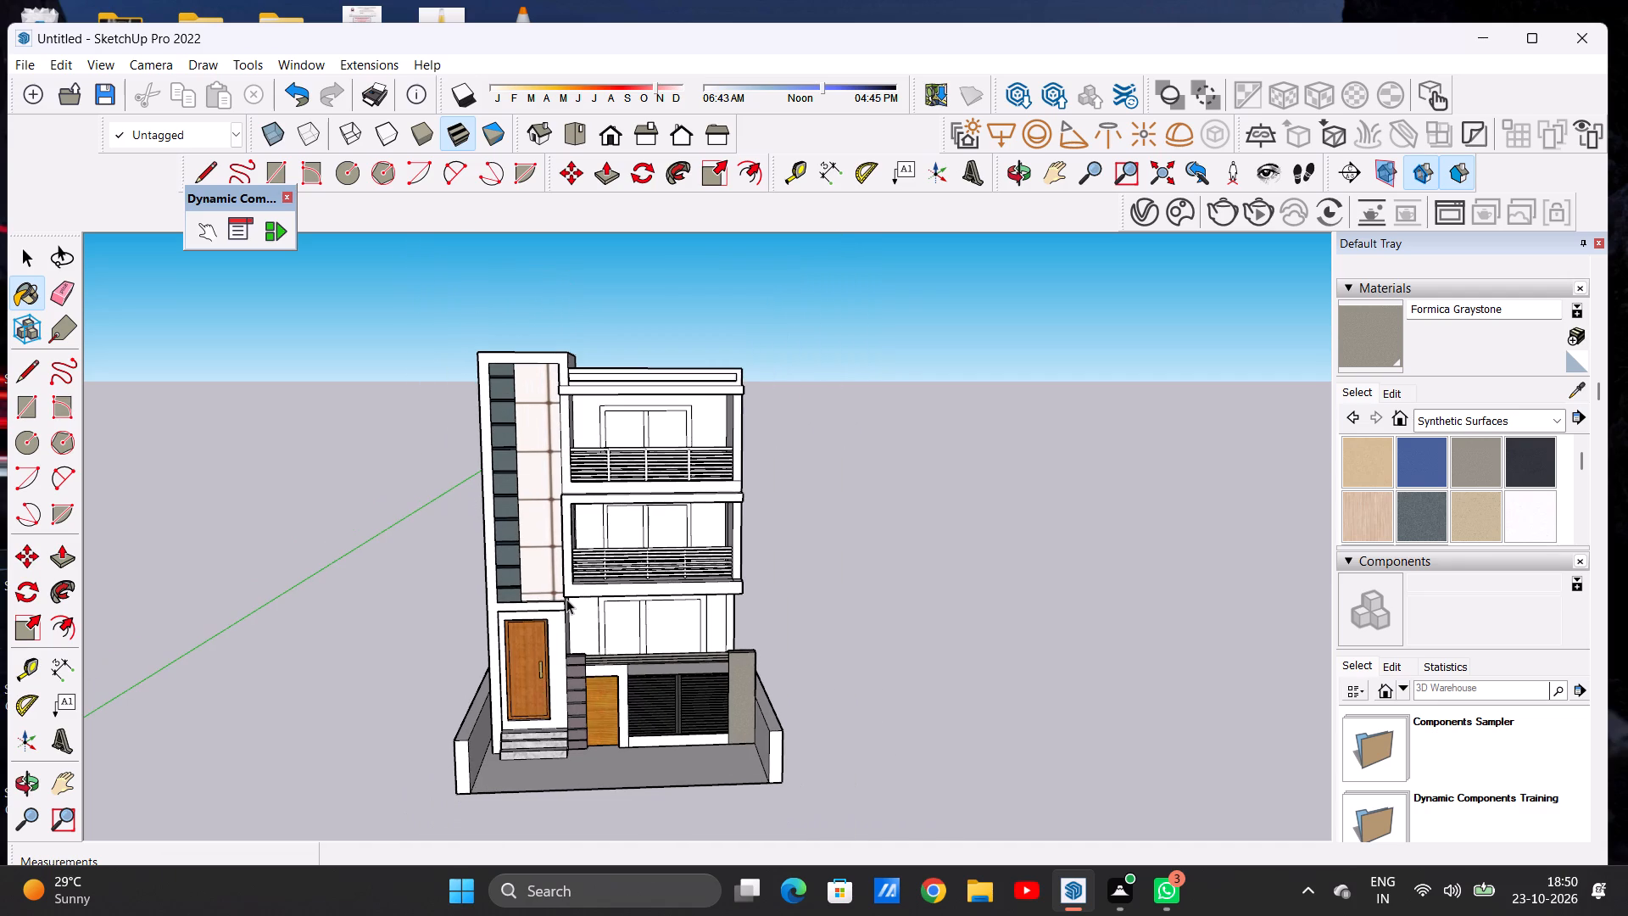
scroll(1215, 901, "down", 2)
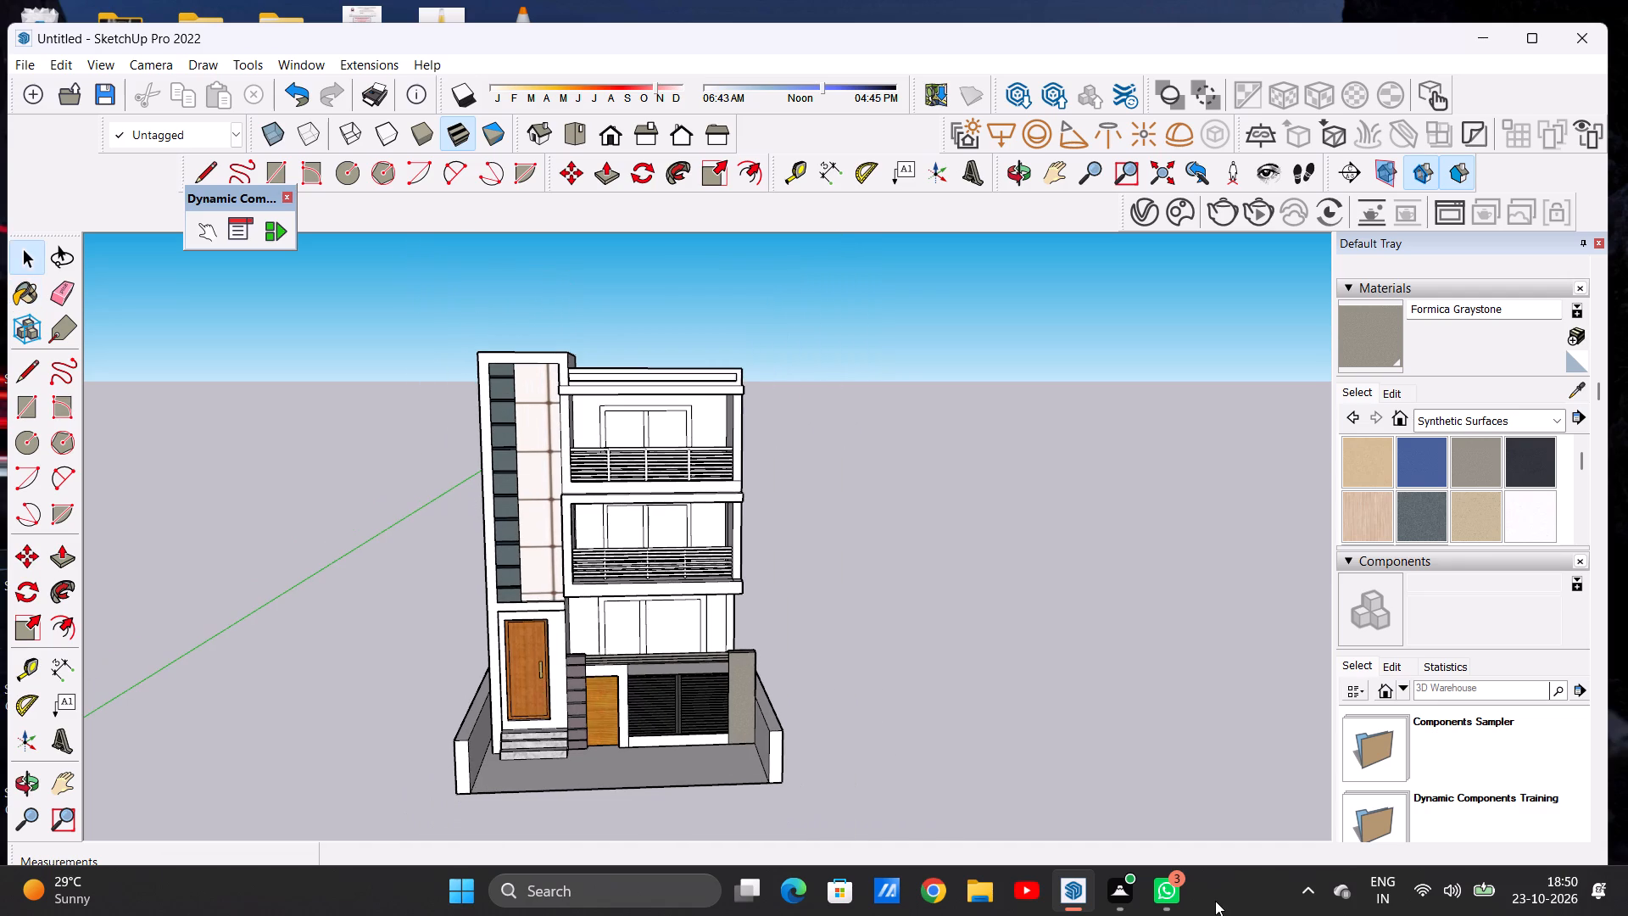
scroll(1215, 901, "down", 2)
scroll(651, 474, "up", 5)
scroll(716, 516, "down", 5)
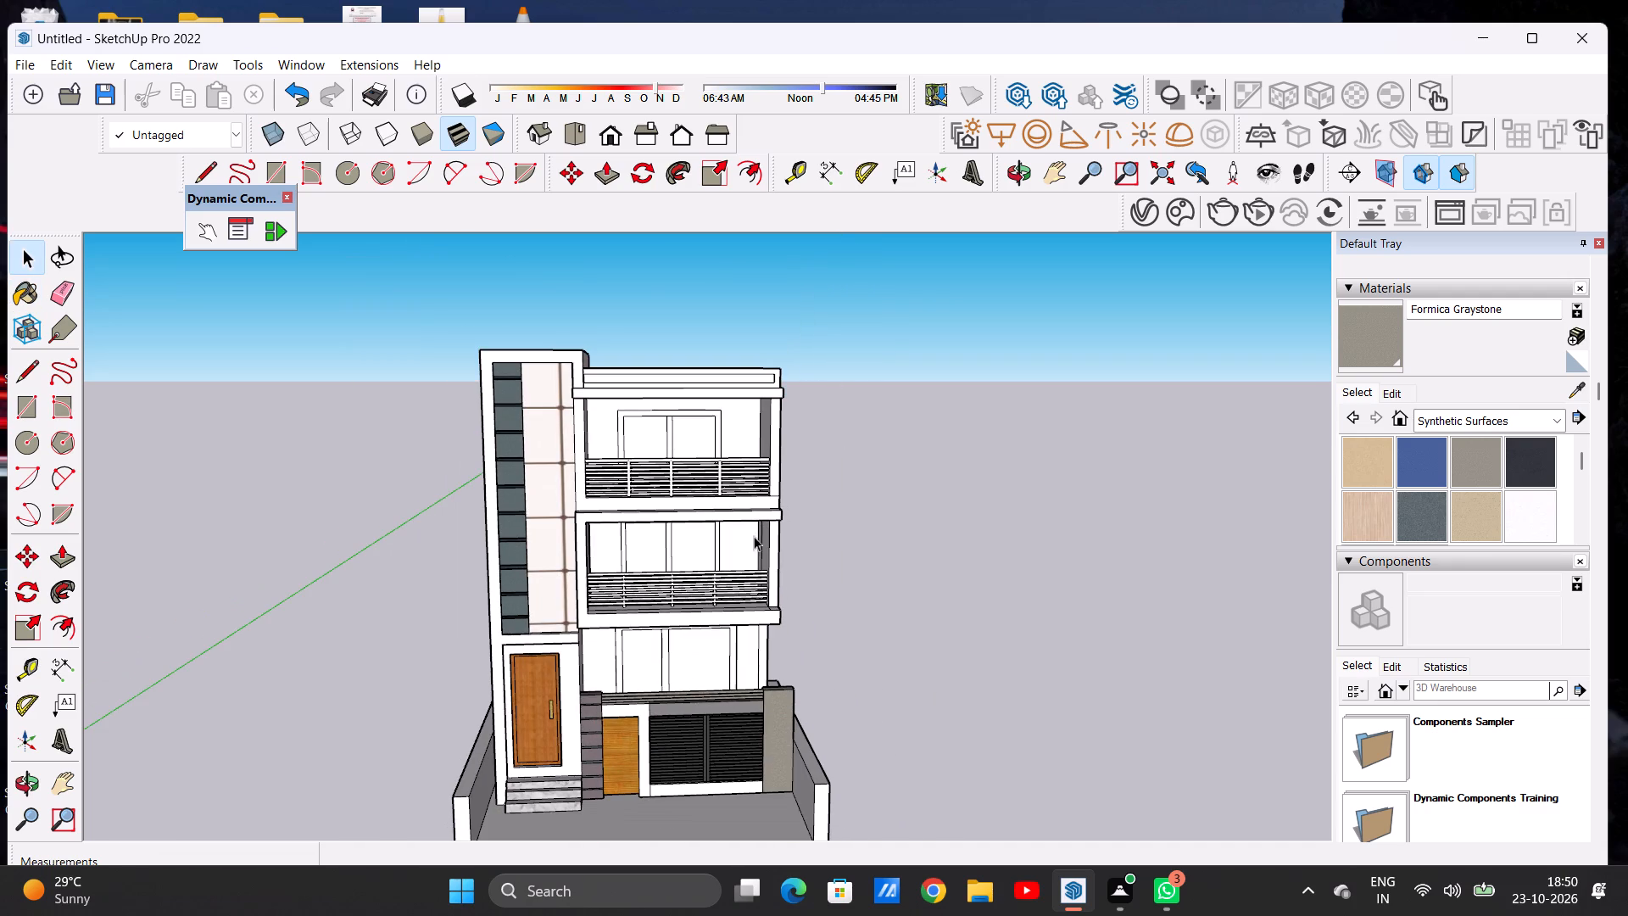
middle_click_drag(731, 546, 673, 549)
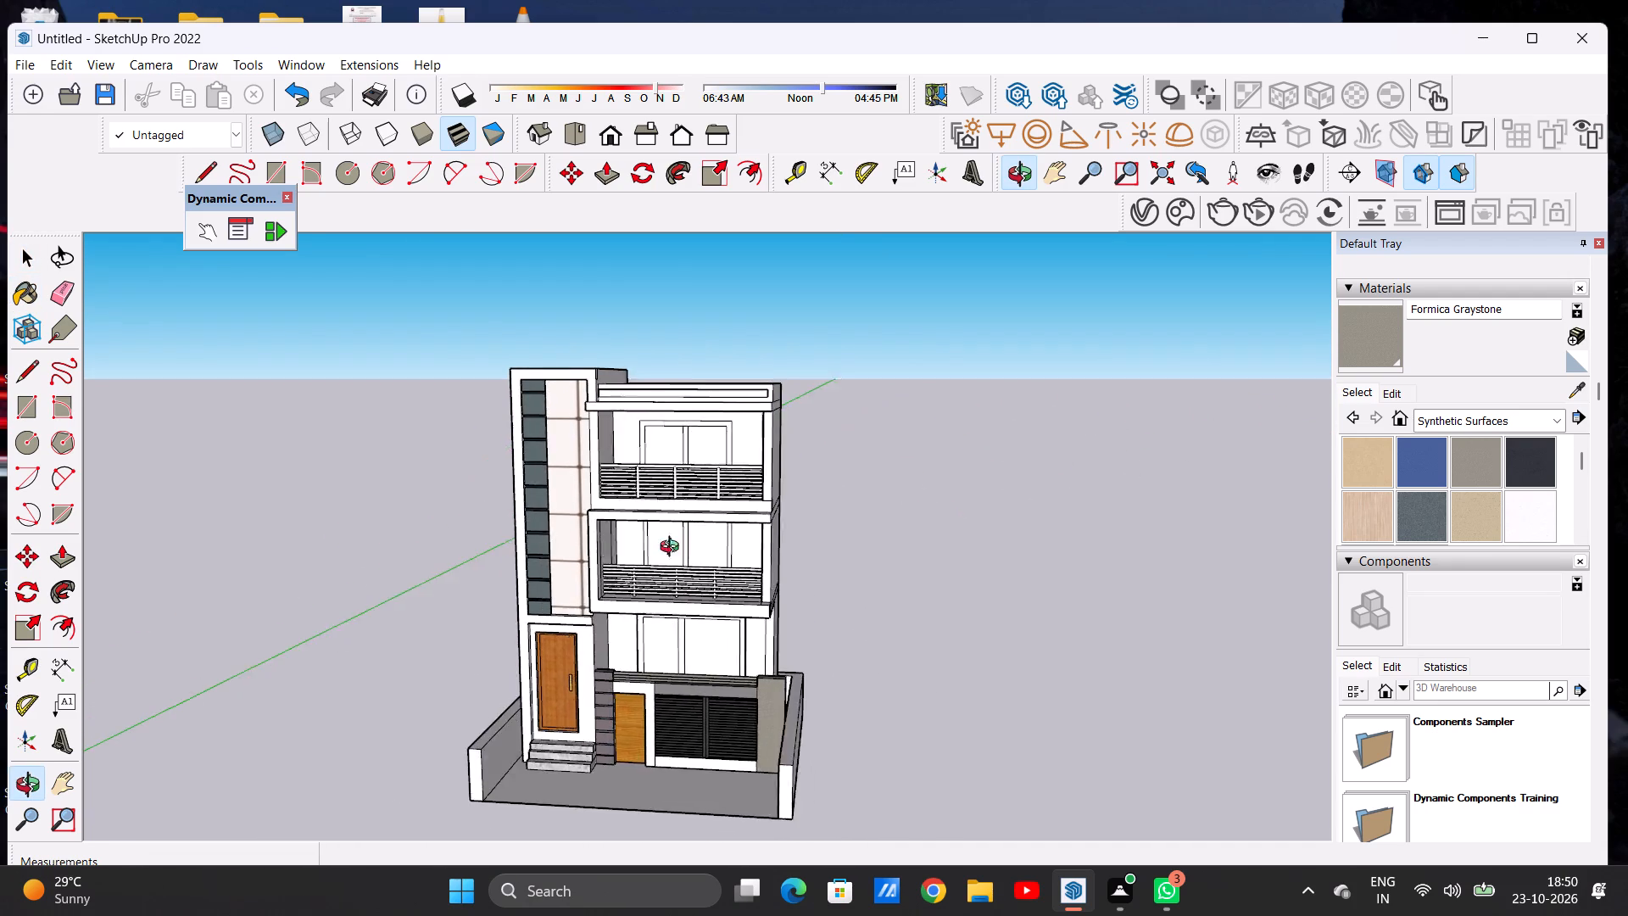
middle_click_drag(673, 549, 709, 549)
scroll(777, 551, "down", 8)
scroll(772, 562, "up", 6)
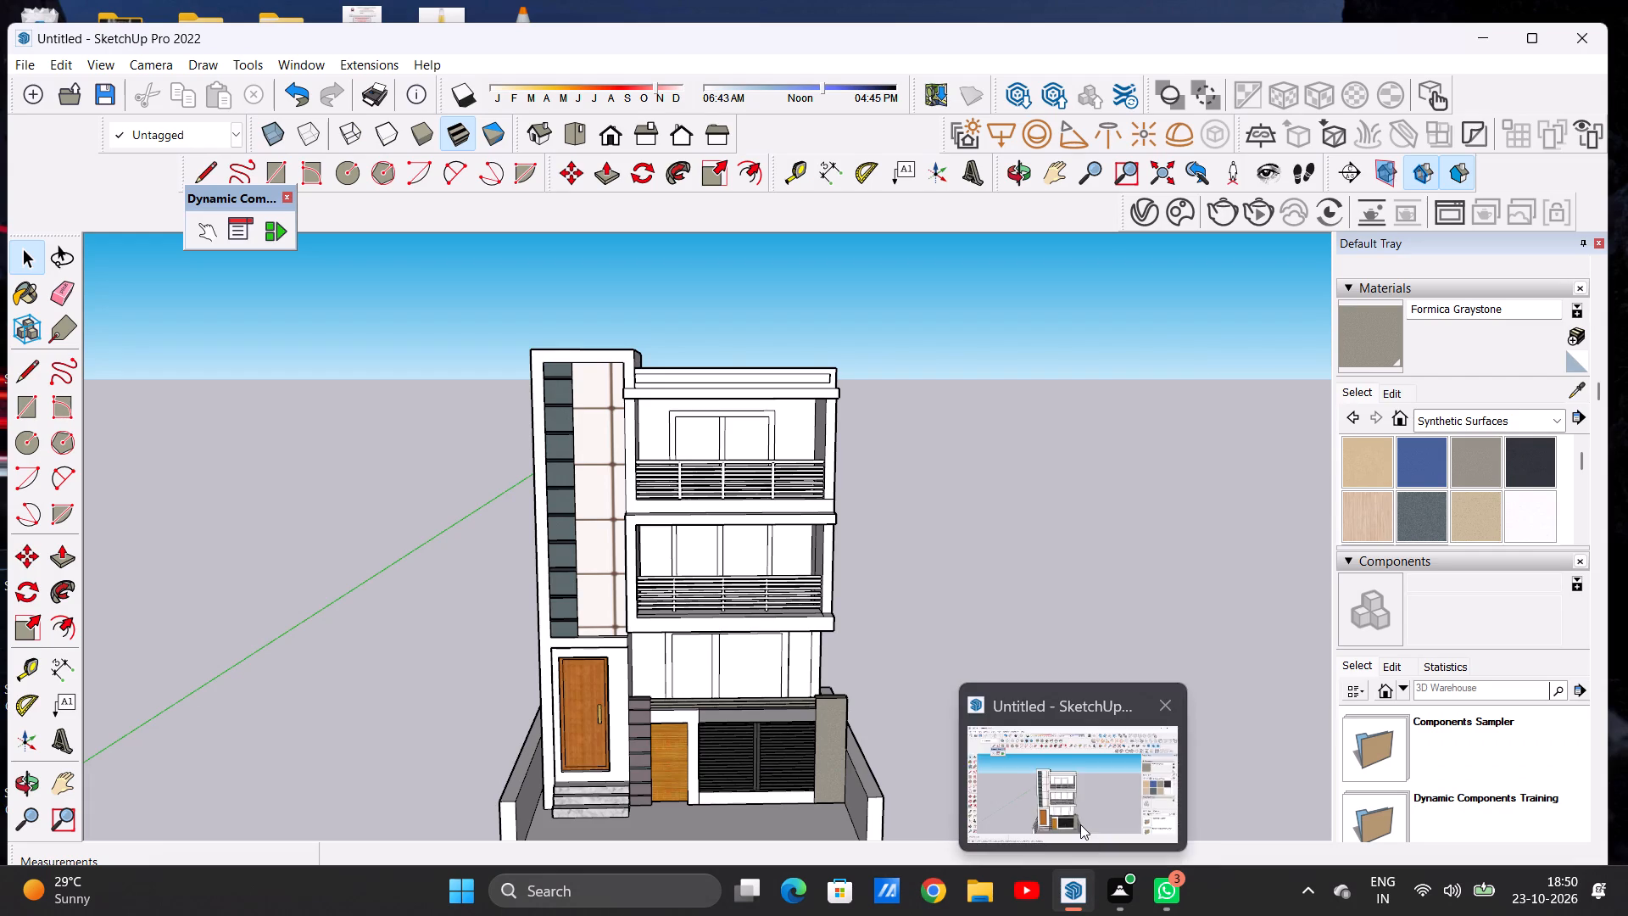
left_click(1080, 824)
scroll(857, 729, "down", 6)
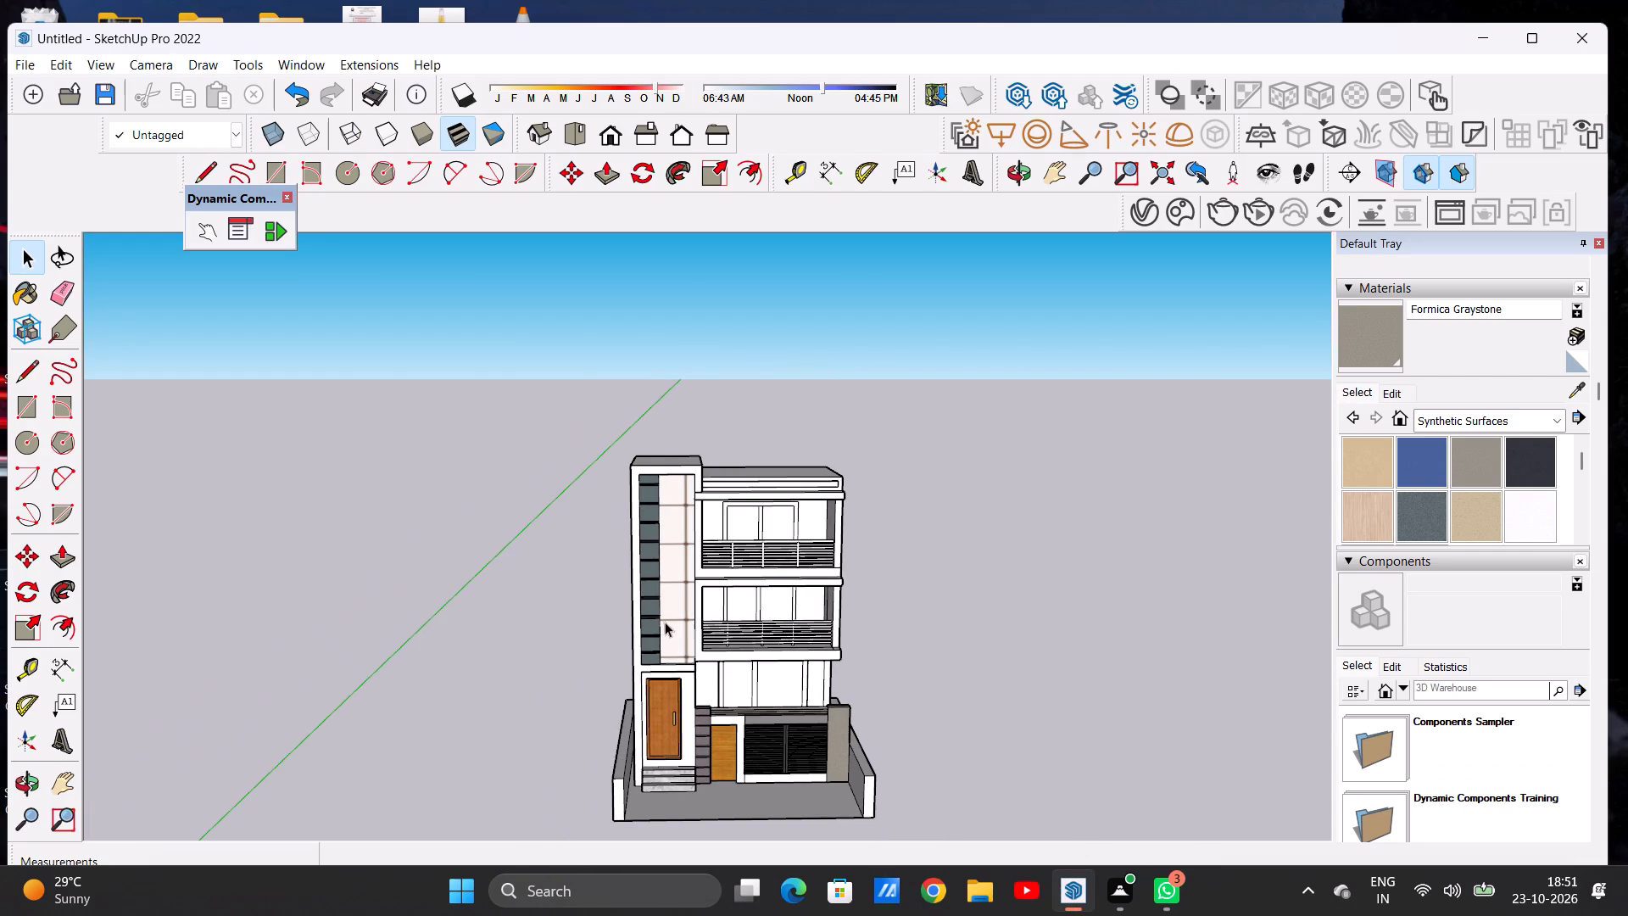
scroll(667, 619, "down", 3)
scroll(705, 702, "up", 1)
scroll(749, 775, "up", 8)
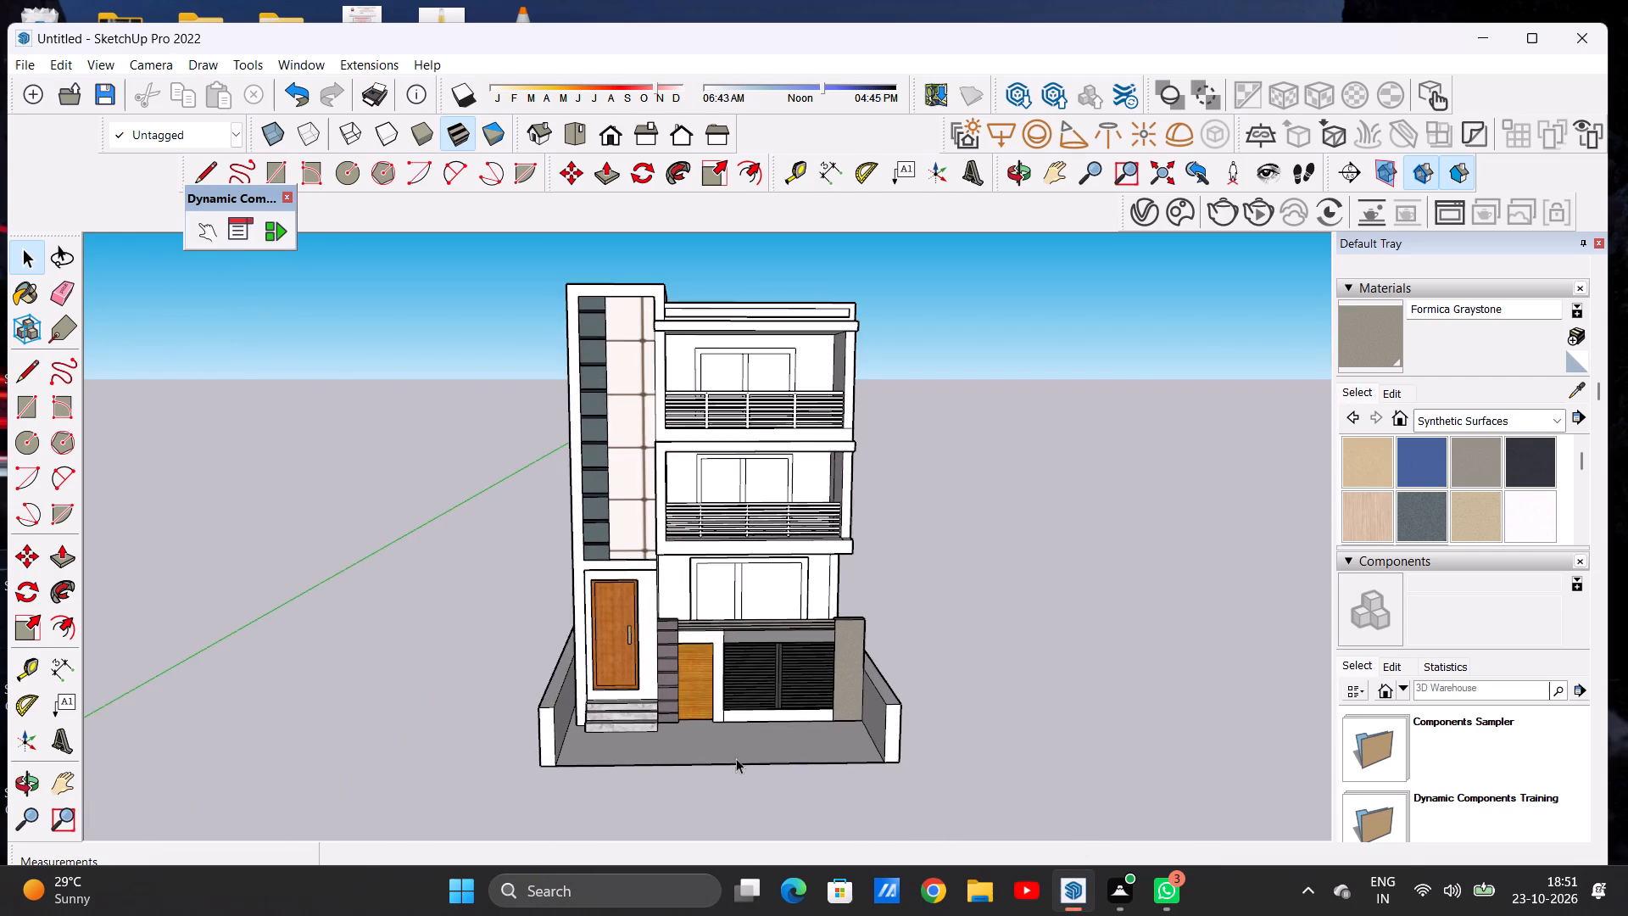
scroll(716, 732, "up", 5)
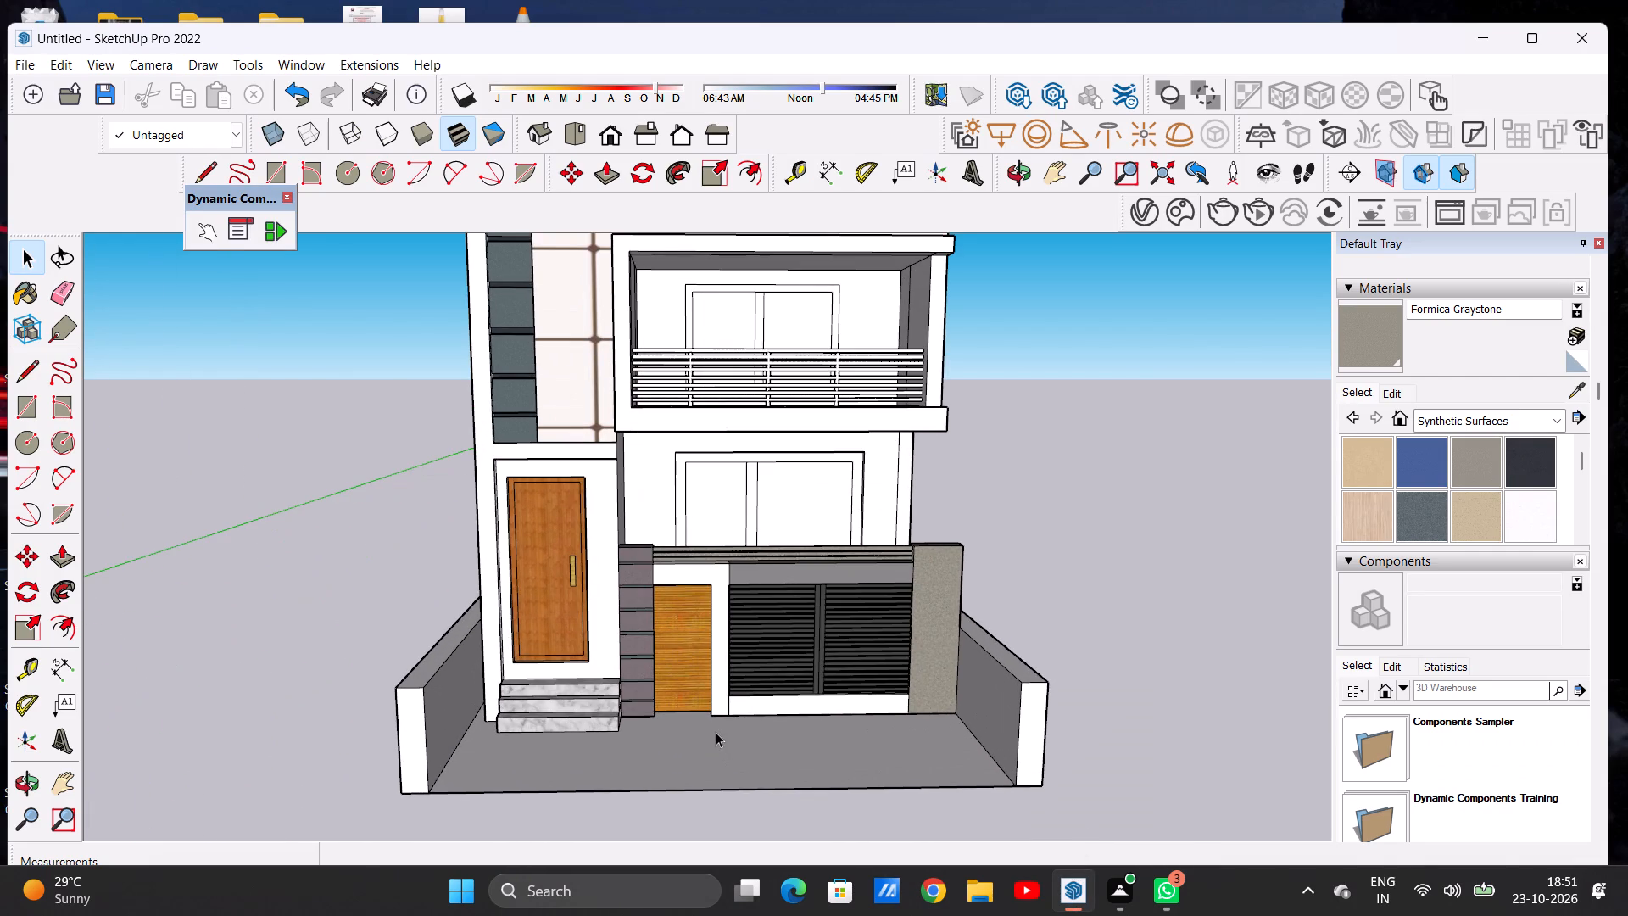
scroll(722, 697, "down", 4)
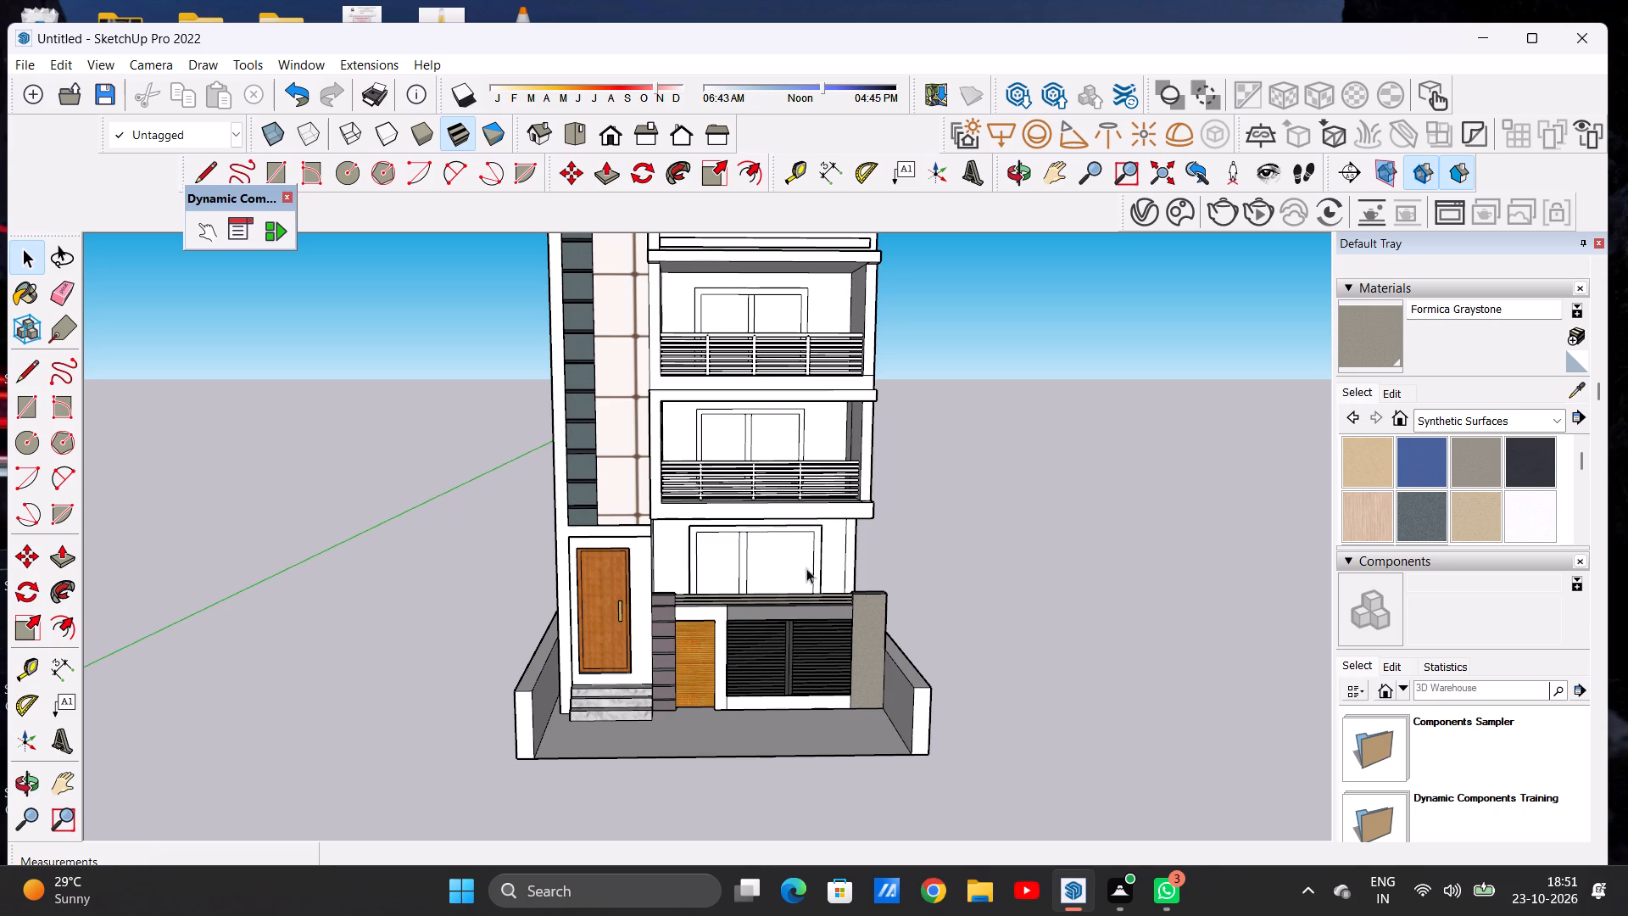
scroll(815, 564, "up", 5)
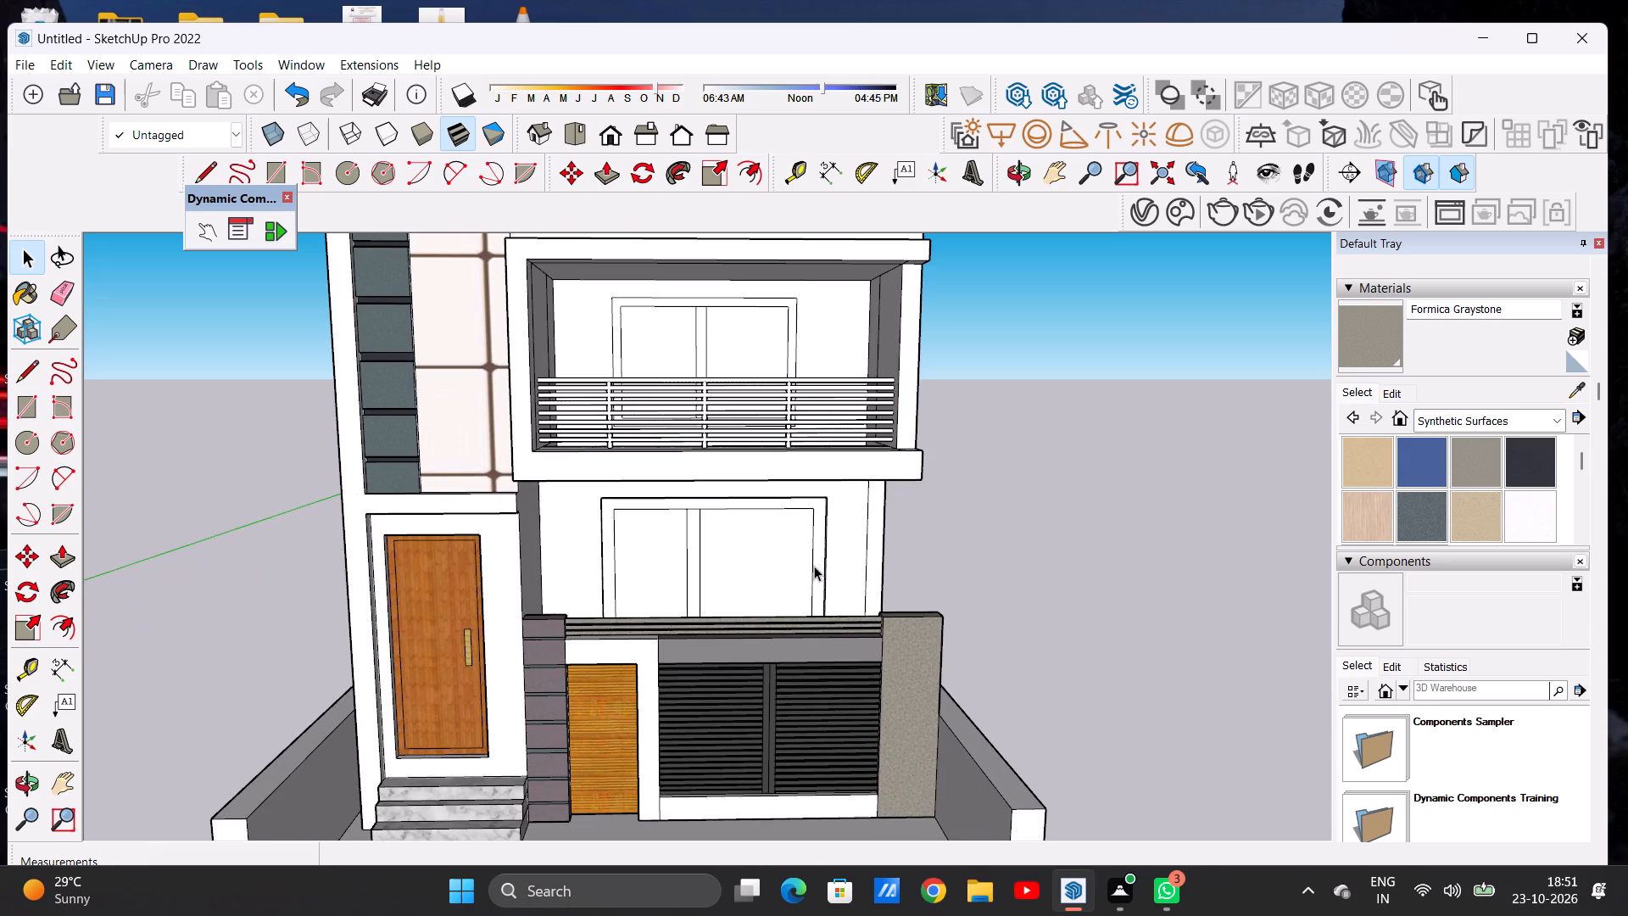
scroll(812, 548, "down", 2)
Paint the outer frame and centre mullion of the ground-floor window behind the louvred panels with Formica Laminate Dark from Synthetic Surfaces.
scroll(816, 545, "up", 5)
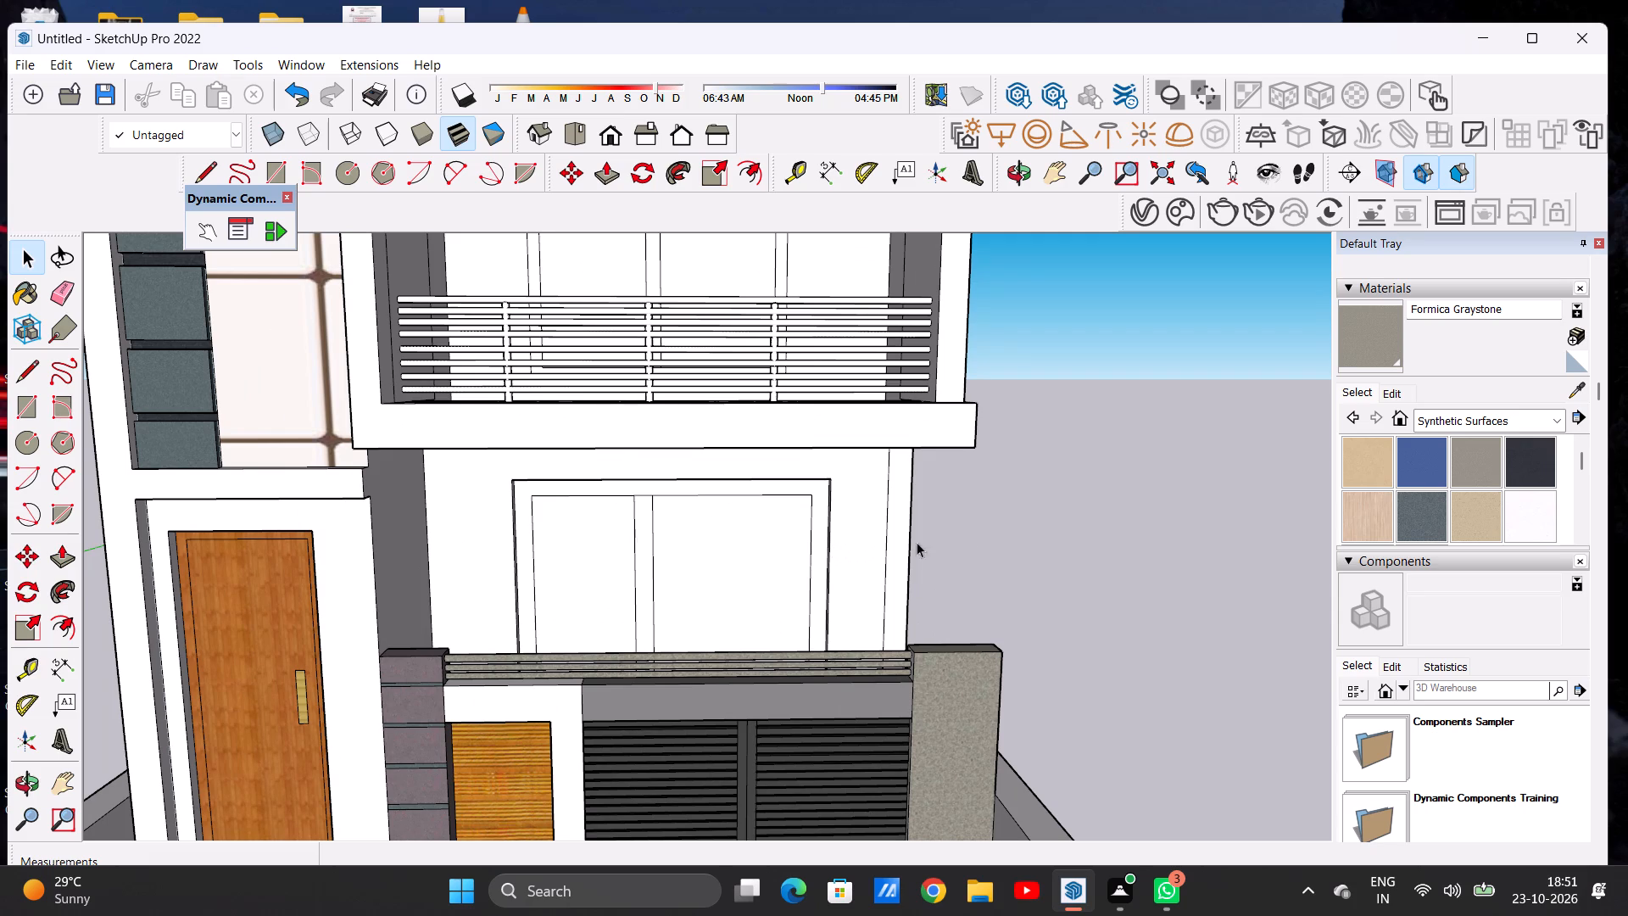
left_click(1415, 512)
left_click(1515, 458)
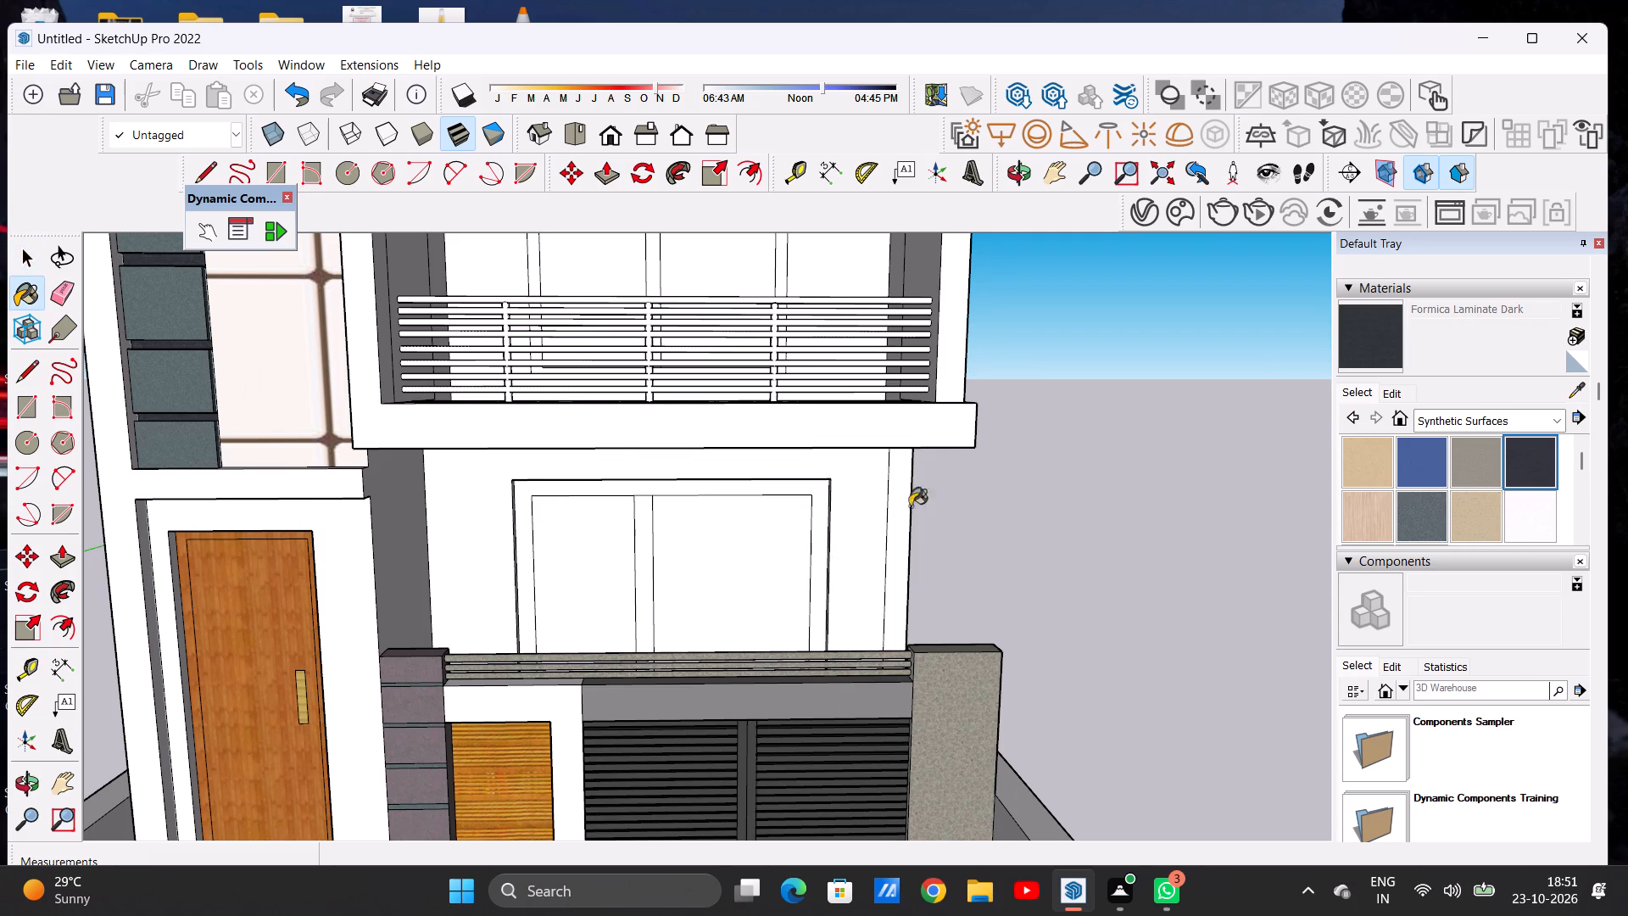
scroll(722, 505, "up", 7)
left_click(728, 478)
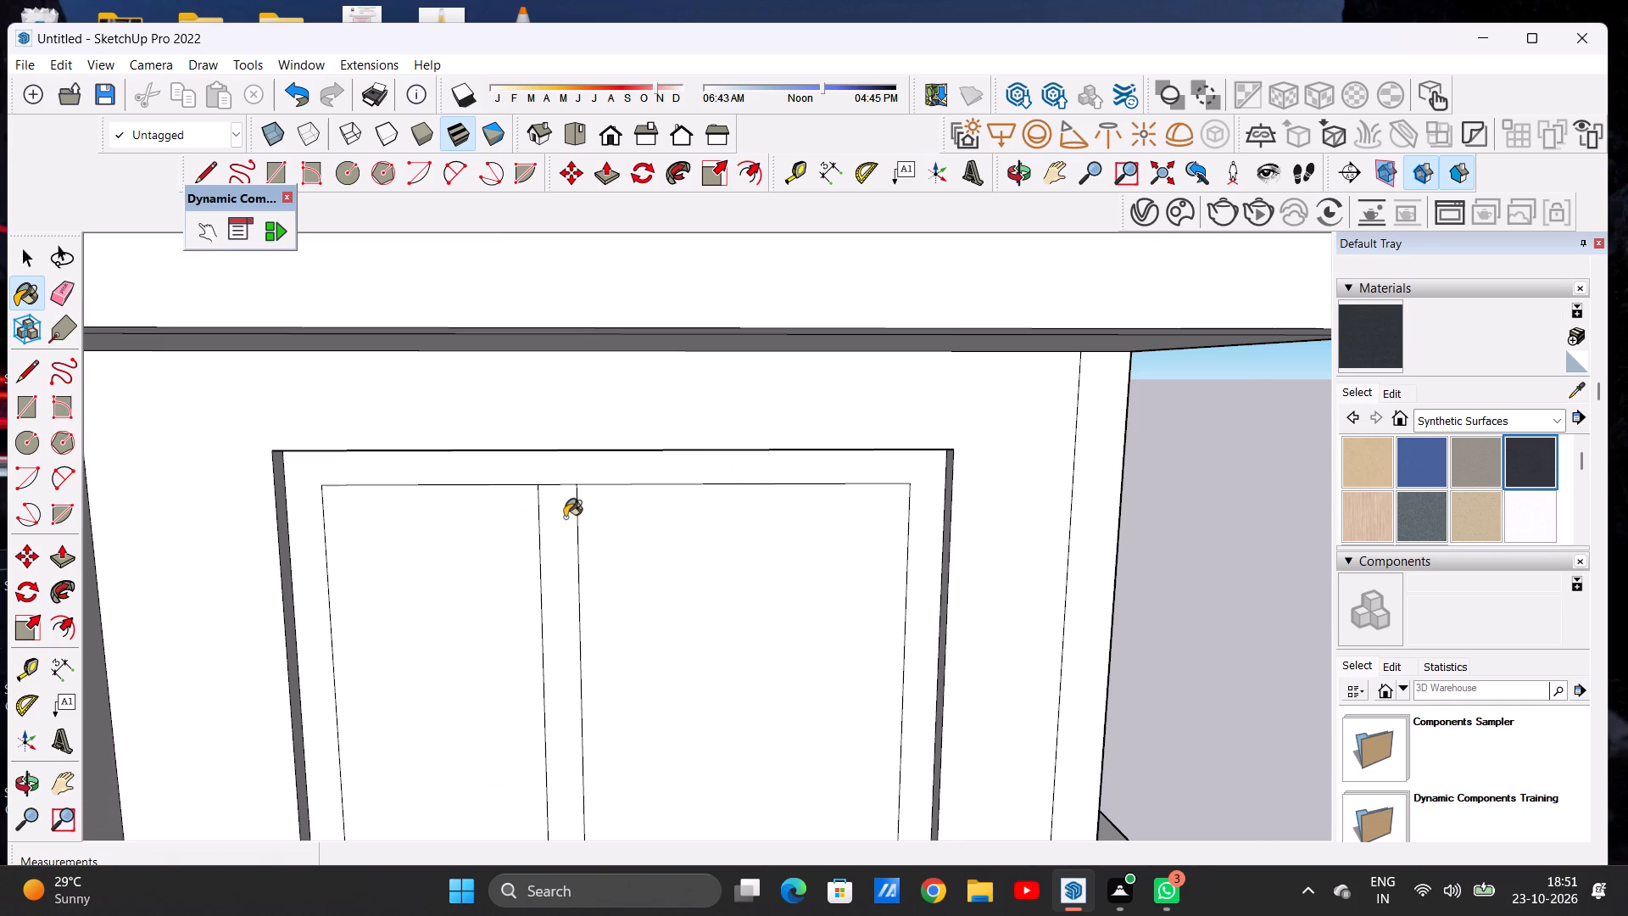
left_click(553, 525)
scroll(716, 539, "down", 11)
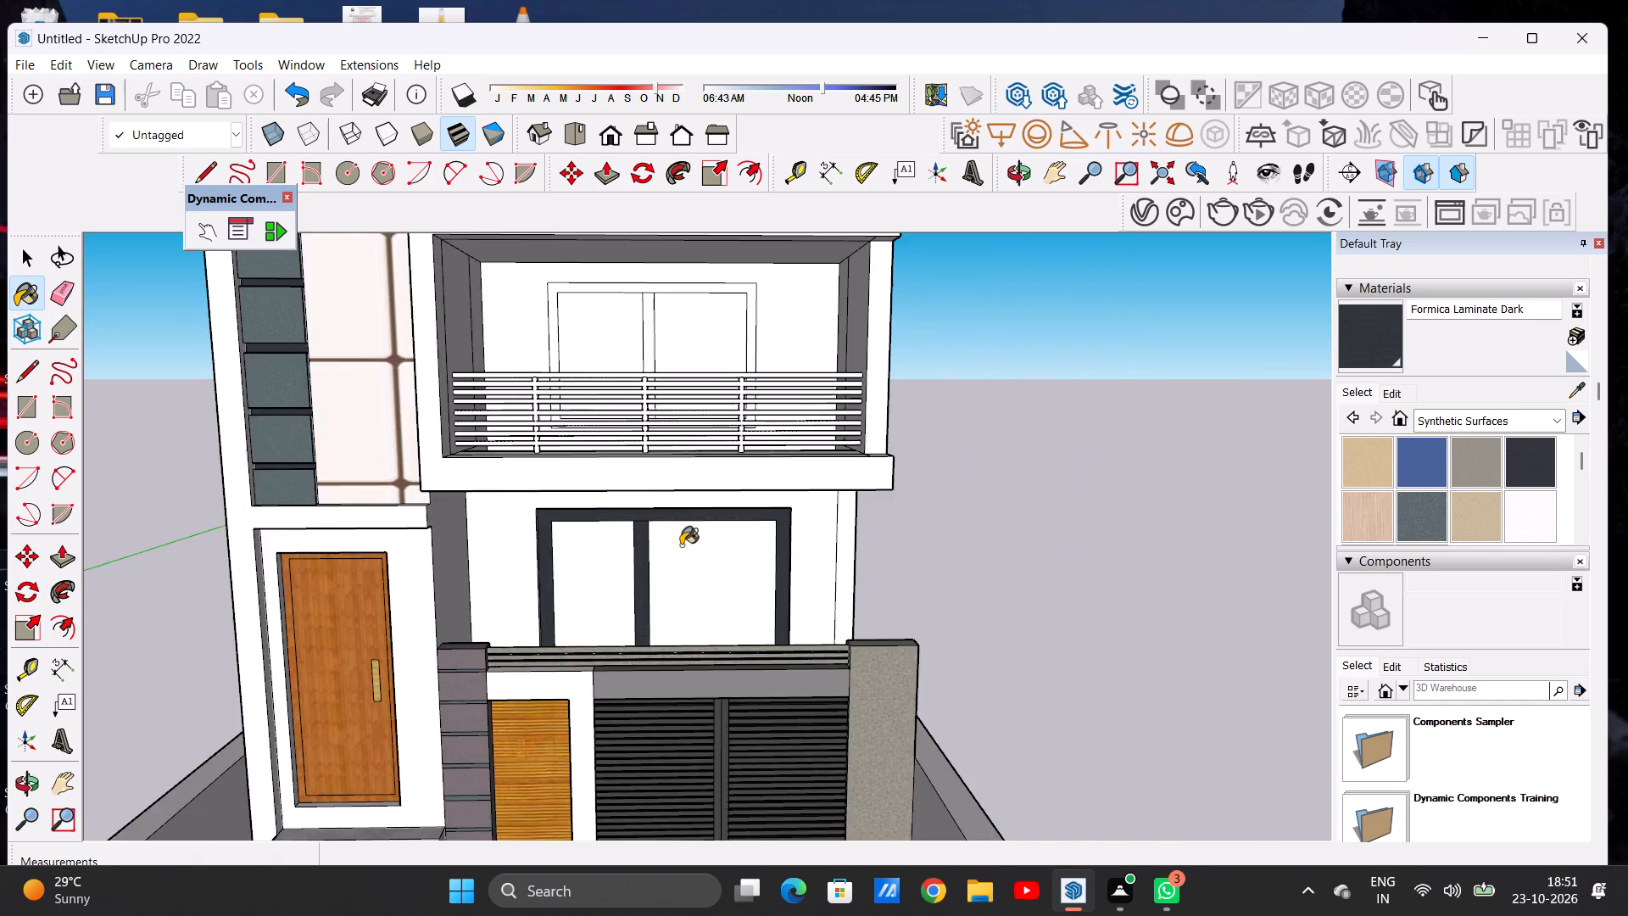
scroll(685, 545, "down", 4)
scroll(773, 533, "up", 4)
middle_click_drag(710, 559, 531, 524)
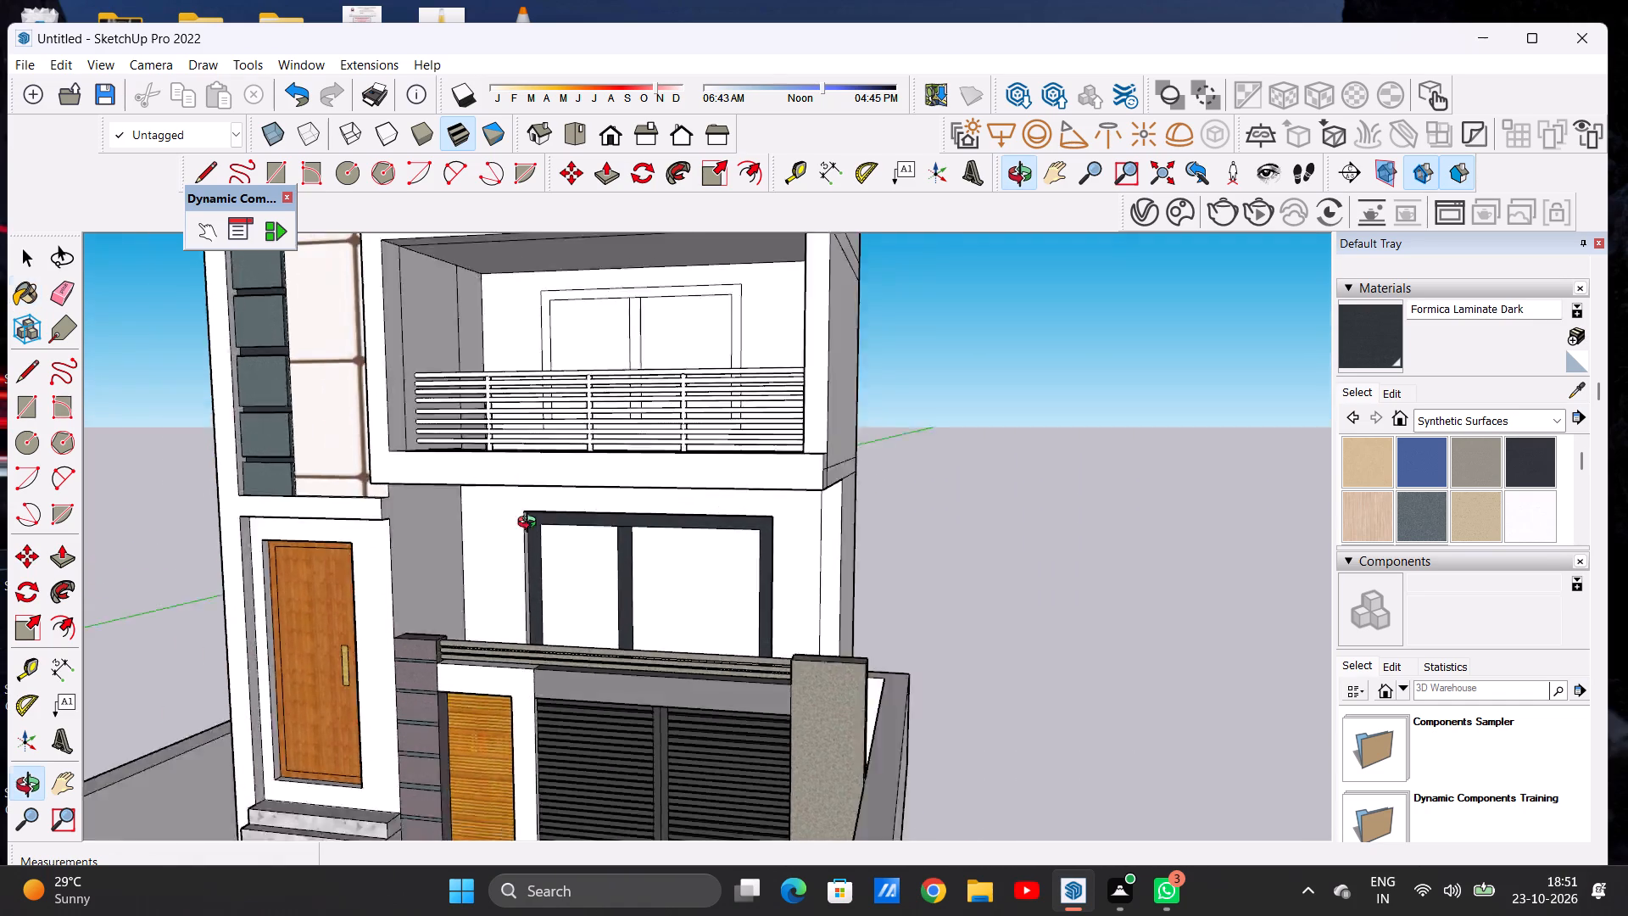
middle_click_drag(531, 524, 697, 522)
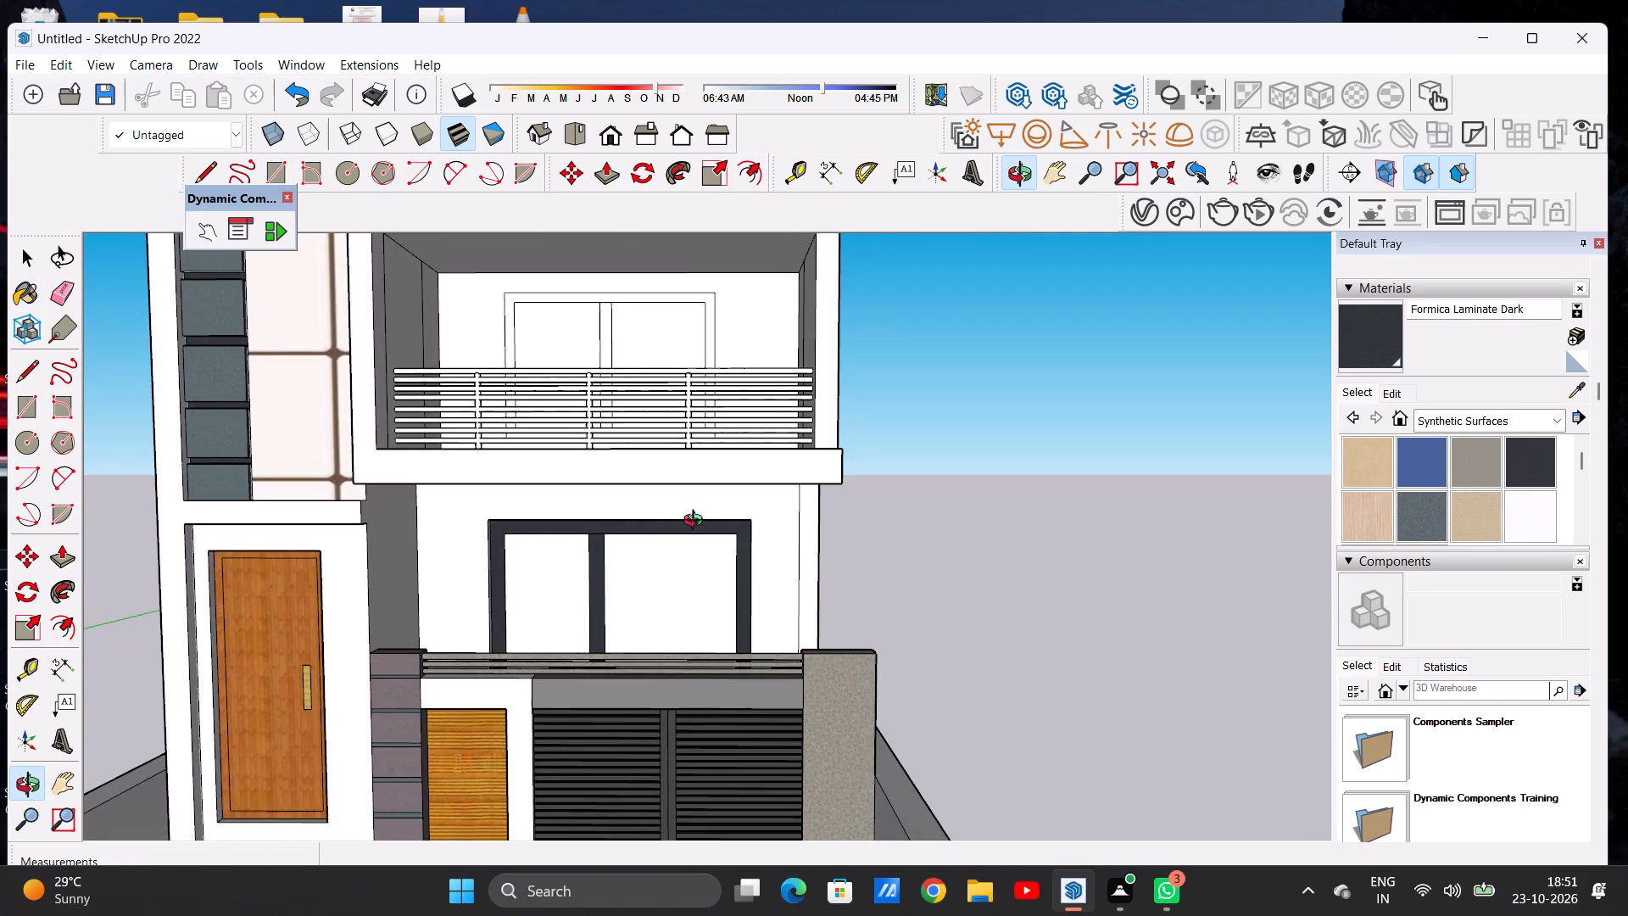
middle_click_drag(697, 522, 698, 522)
scroll(688, 568, "down", 1)
scroll(674, 590, "up", 6)
key("space")
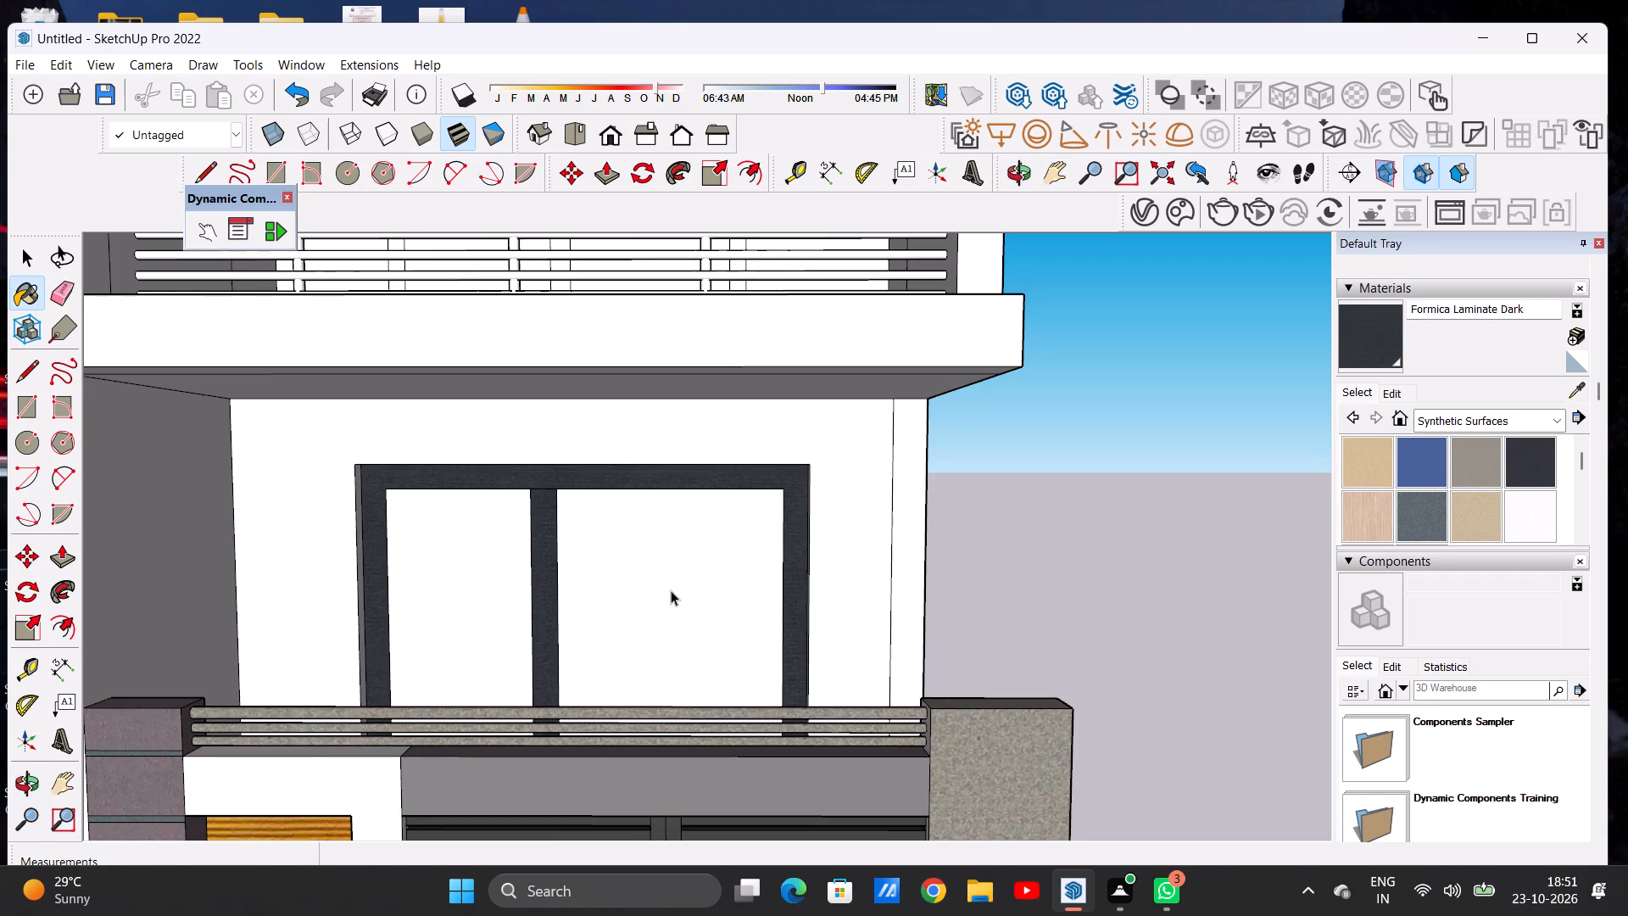
Paint both panes of the ground-floor window with Translucent Glass Gray from Glass and Mirrors.
left_click(1454, 415)
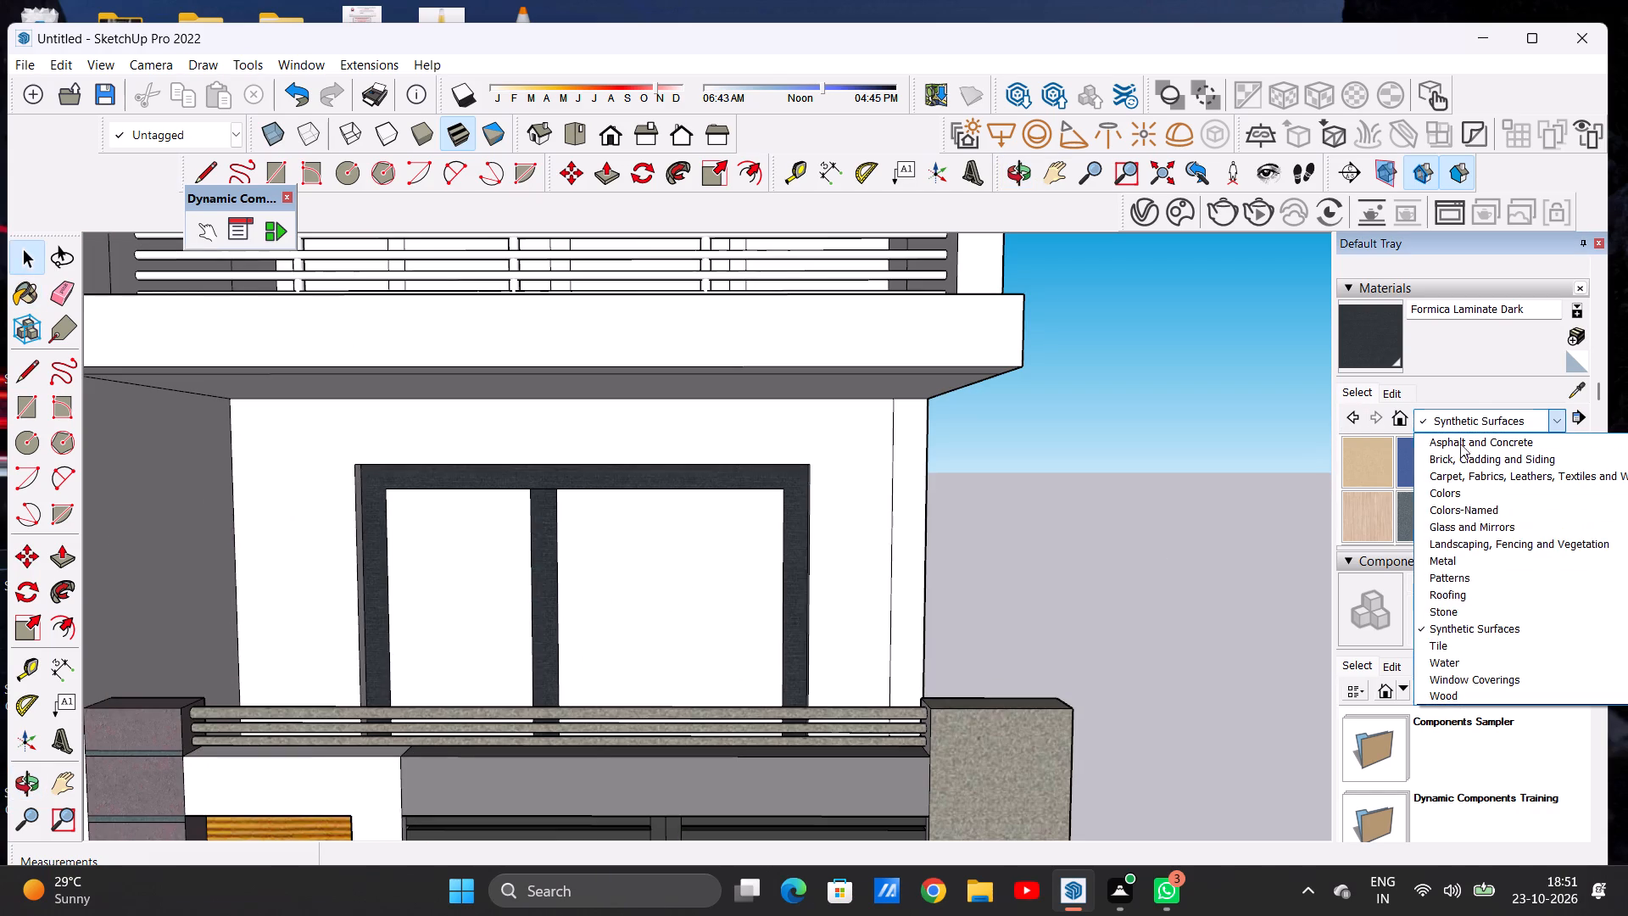
left_click(1490, 514)
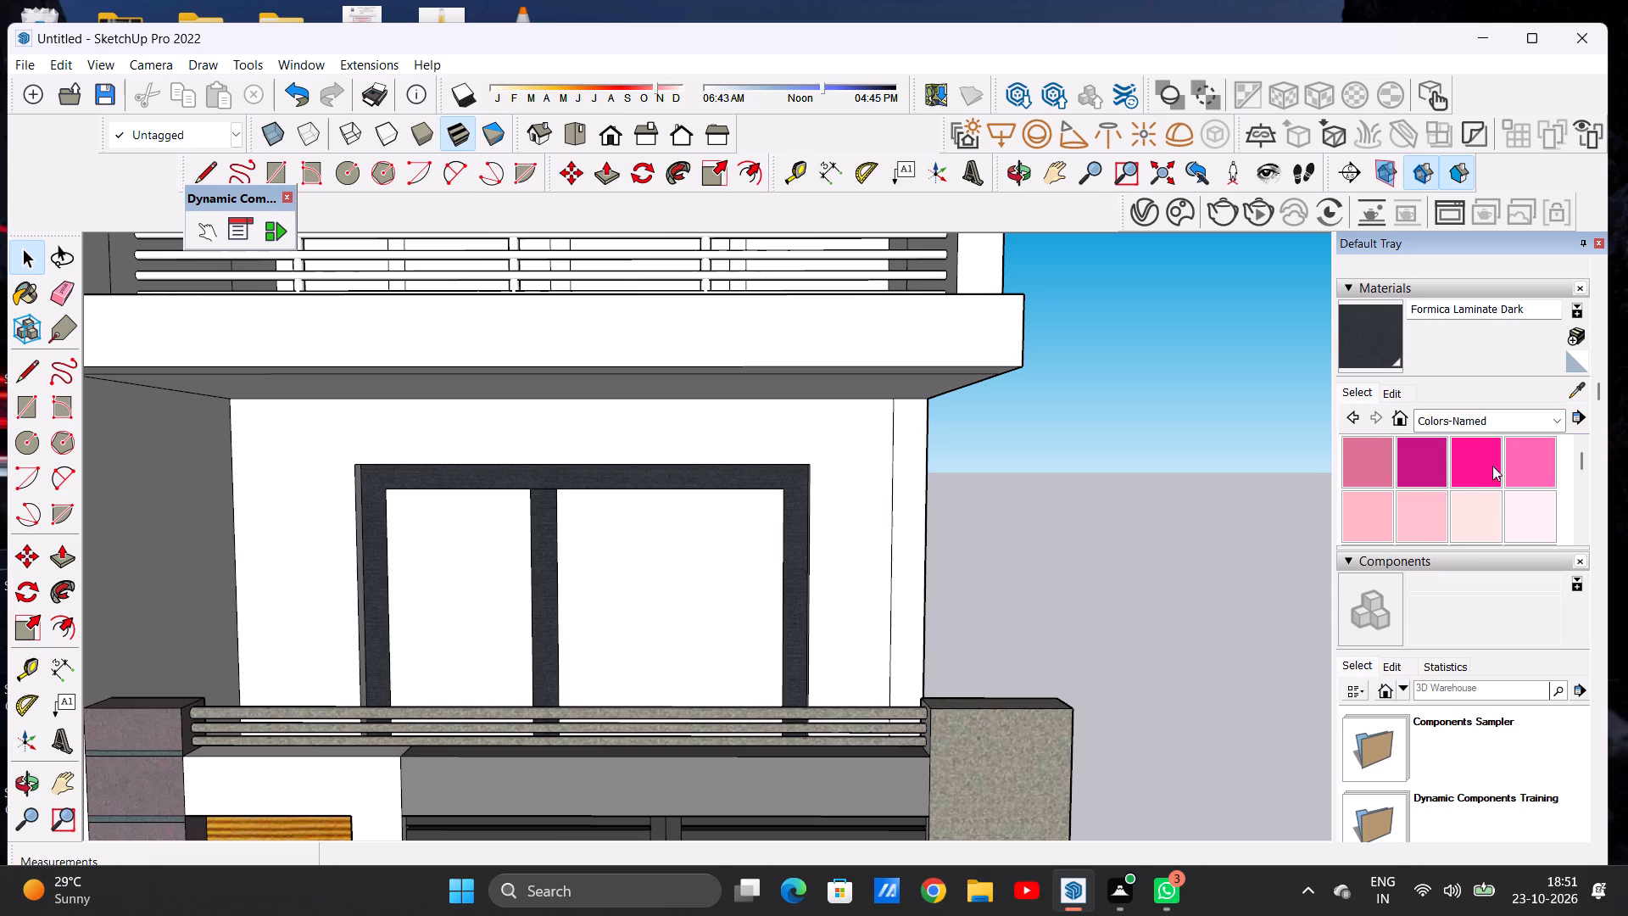
left_click(1475, 420)
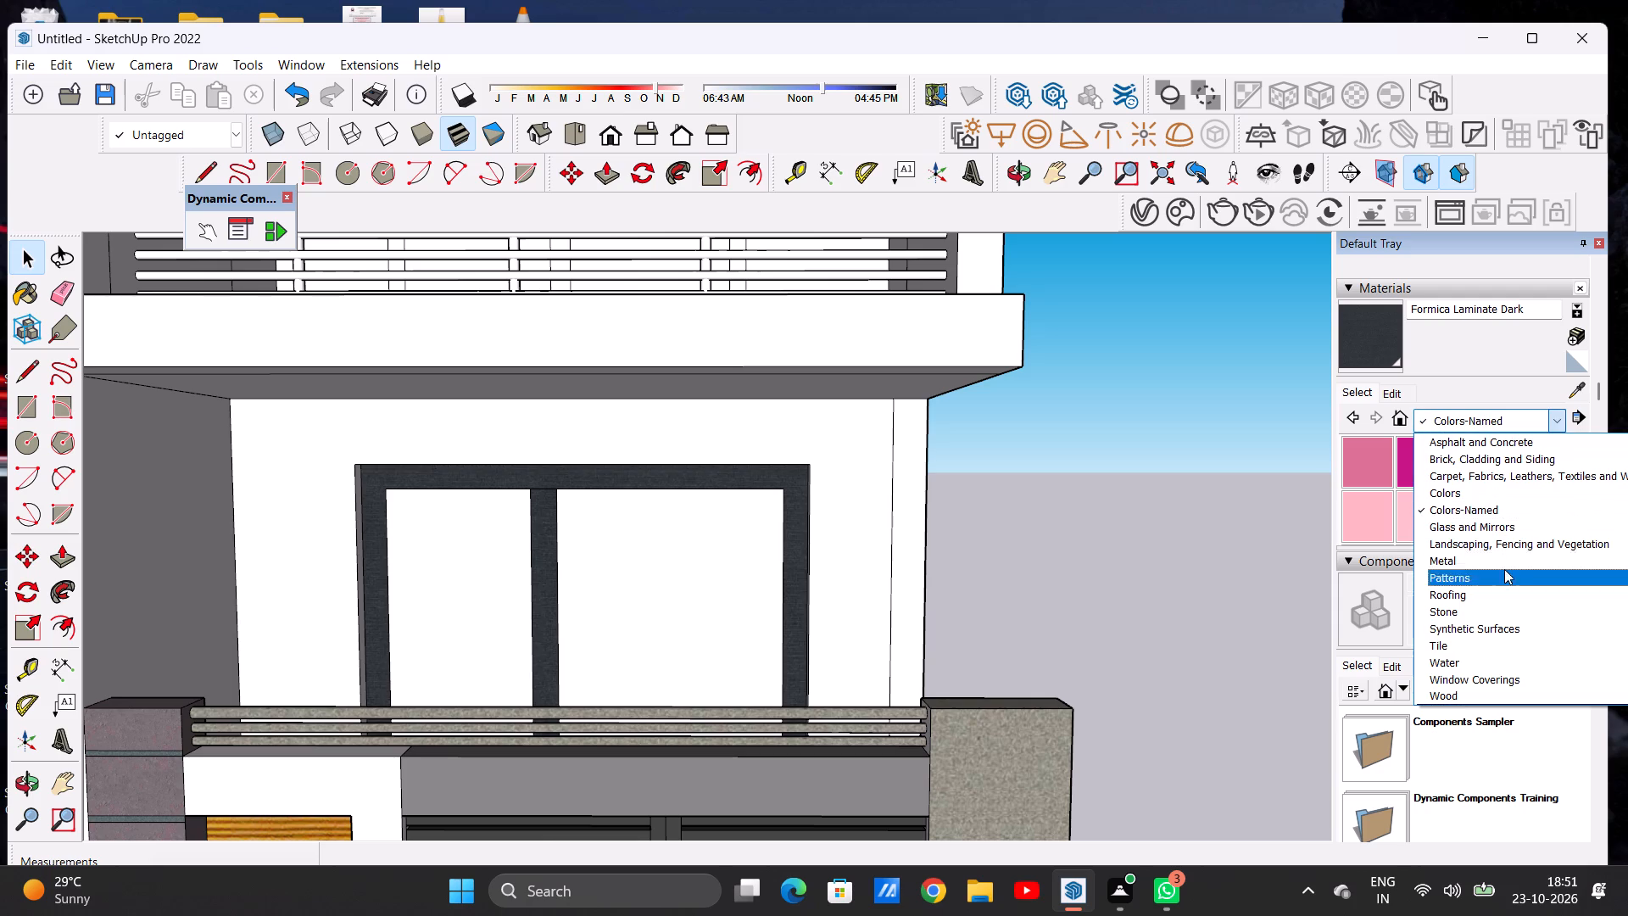
left_click(1483, 501)
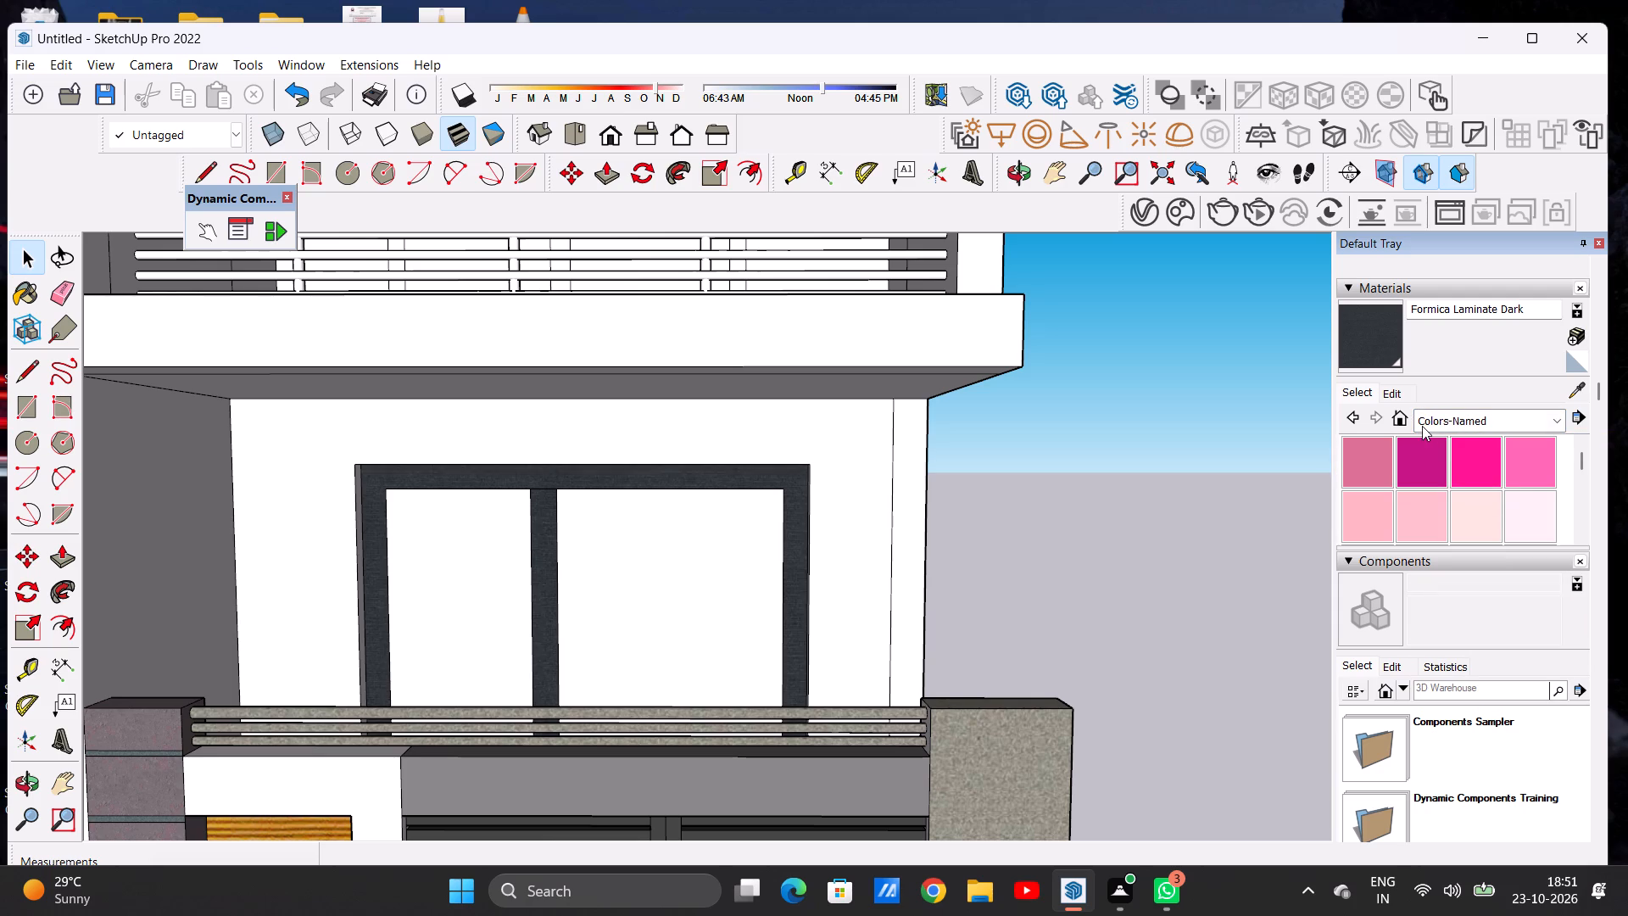
left_click(1422, 426)
left_click(1467, 520)
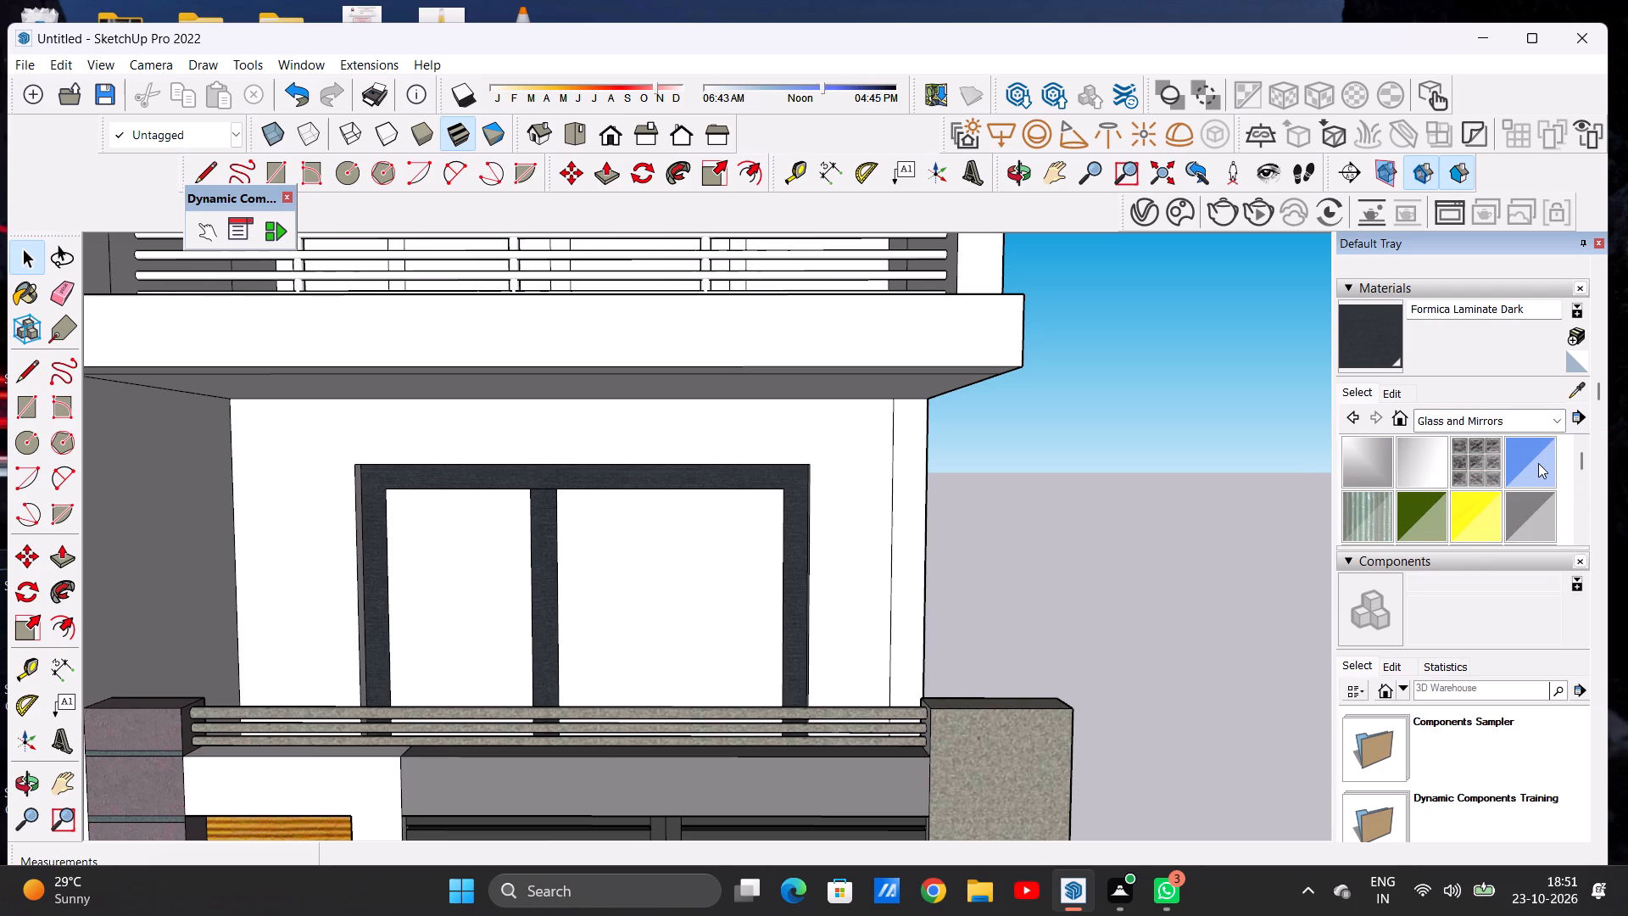
left_click(1536, 510)
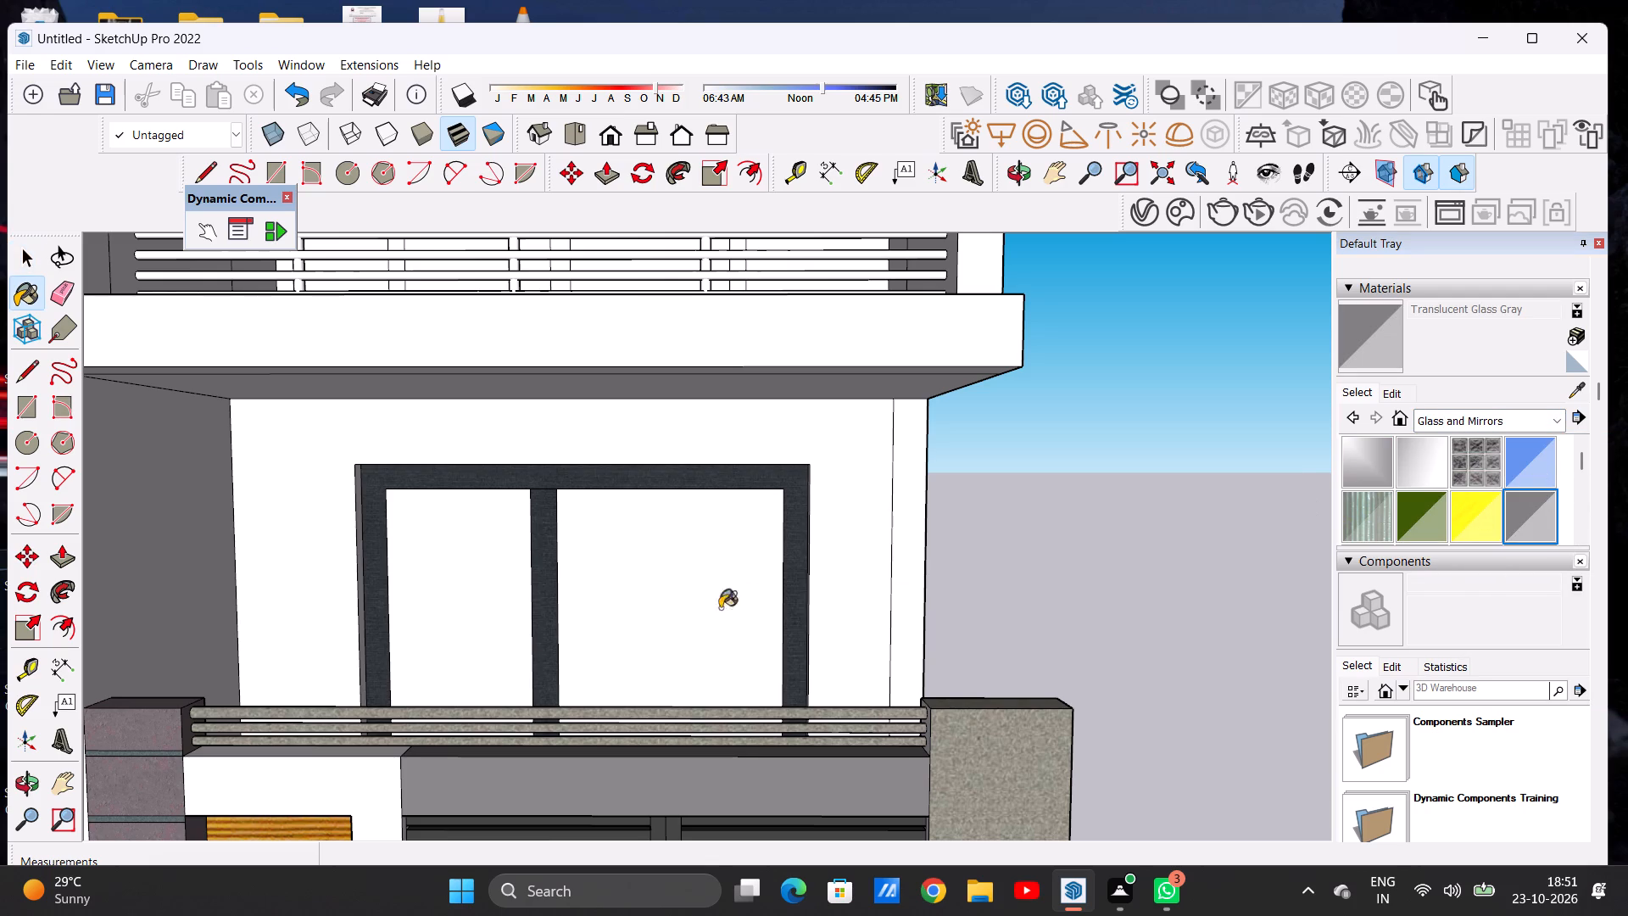
left_click(492, 623)
left_click(678, 614)
scroll(691, 614, "down", 5)
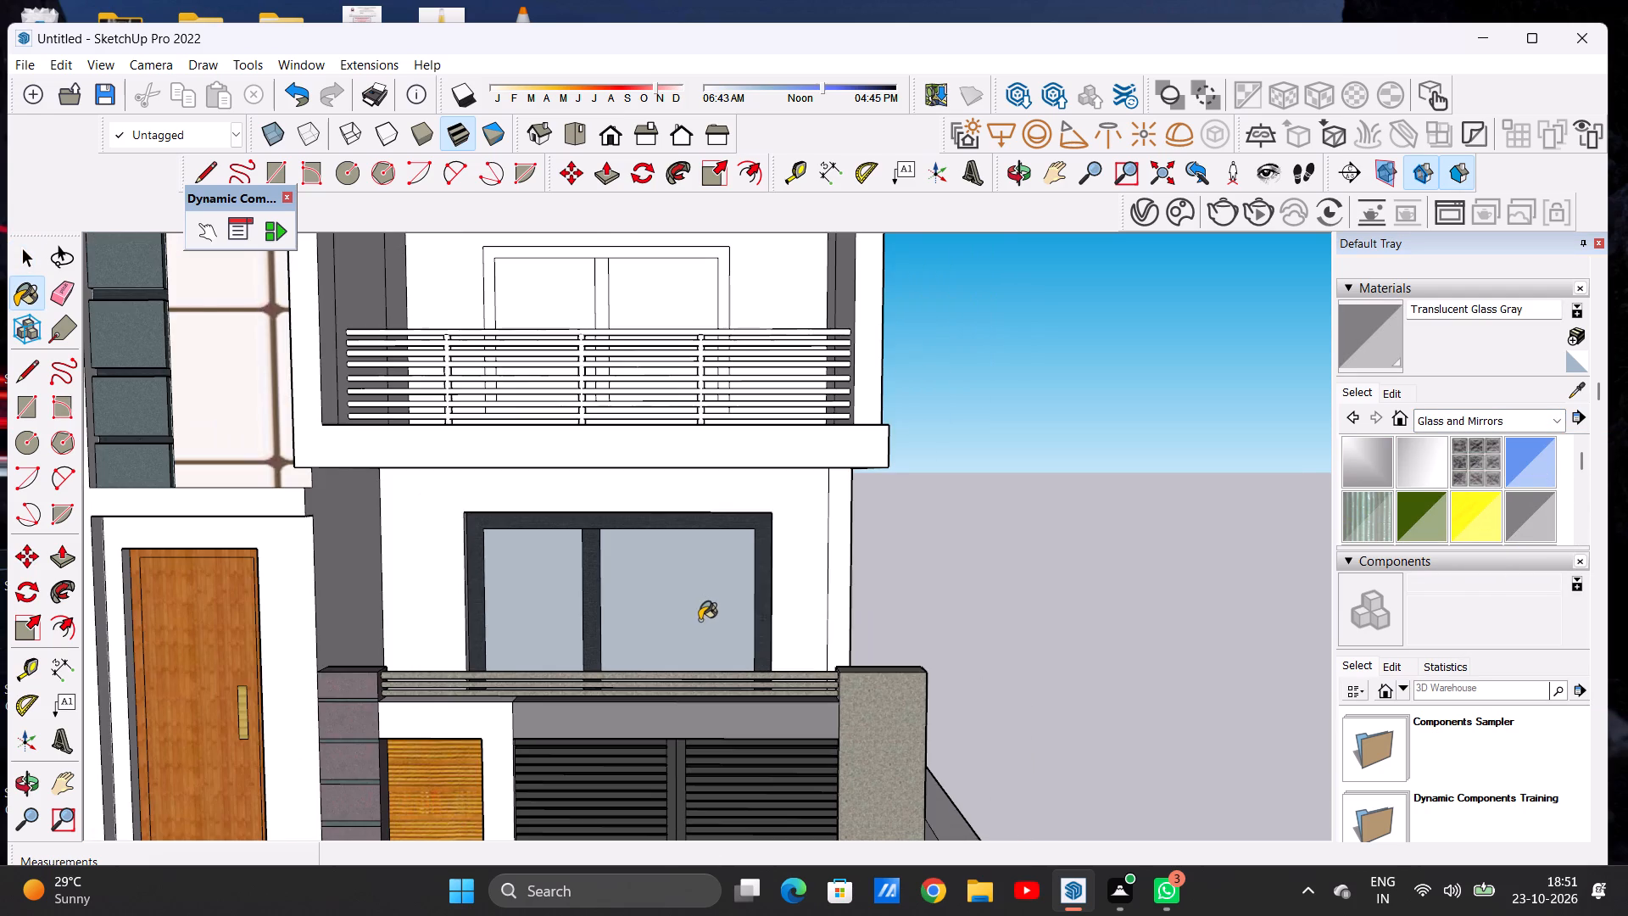
scroll(636, 620, "up", 6)
scroll(673, 607, "down", 8)
middle_click_drag(761, 589, 454, 641)
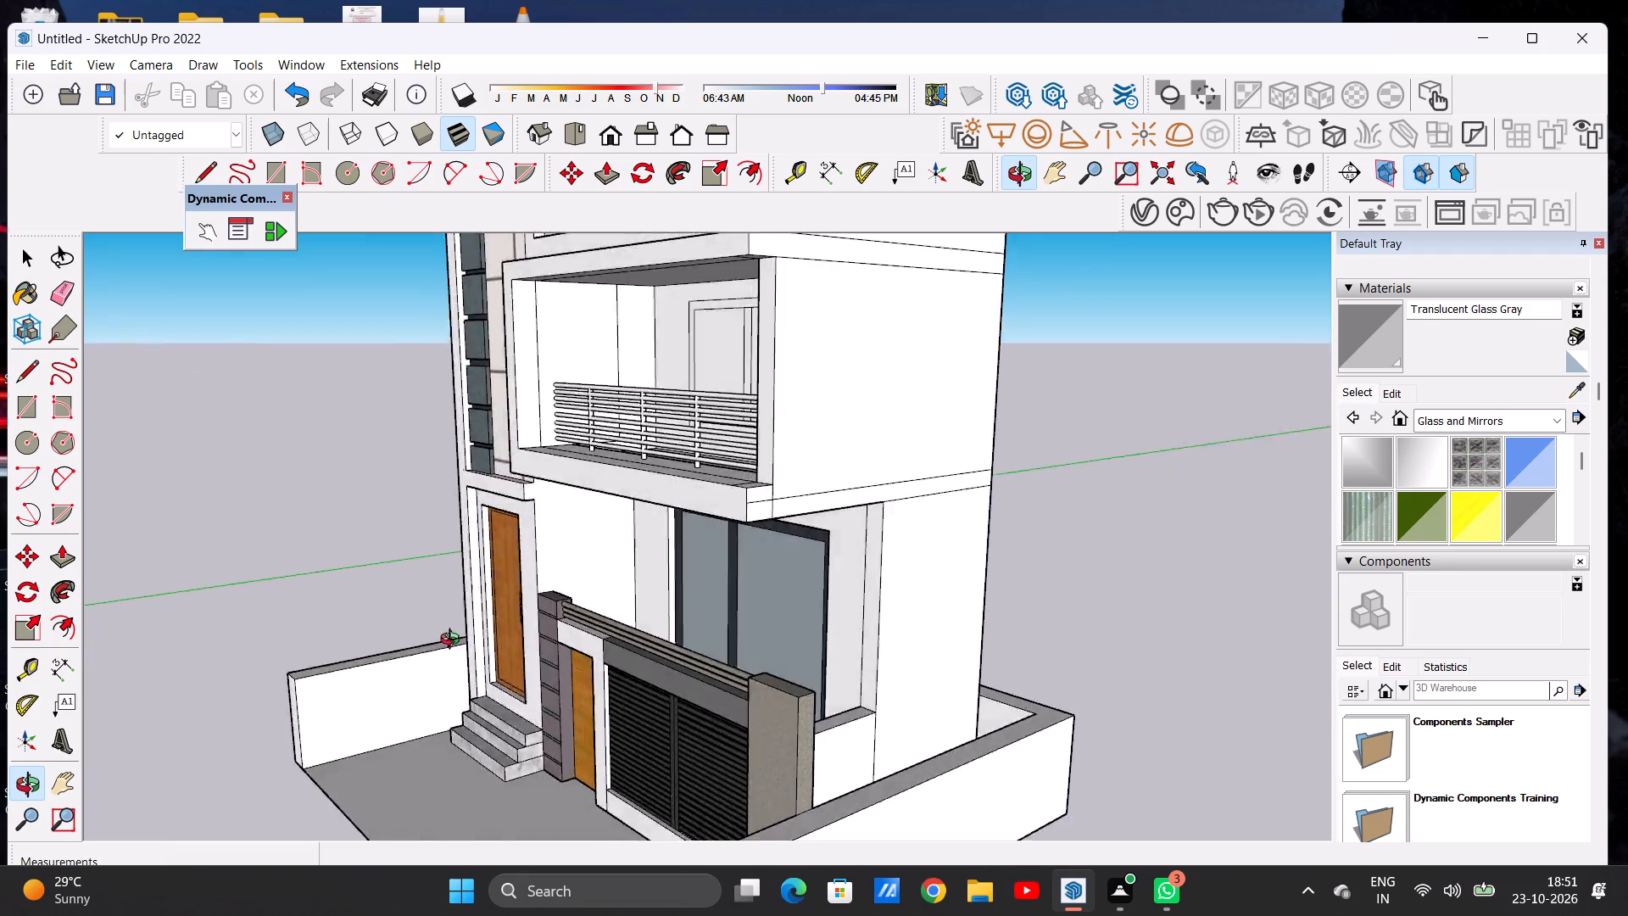
middle_click_drag(454, 641, 780, 645)
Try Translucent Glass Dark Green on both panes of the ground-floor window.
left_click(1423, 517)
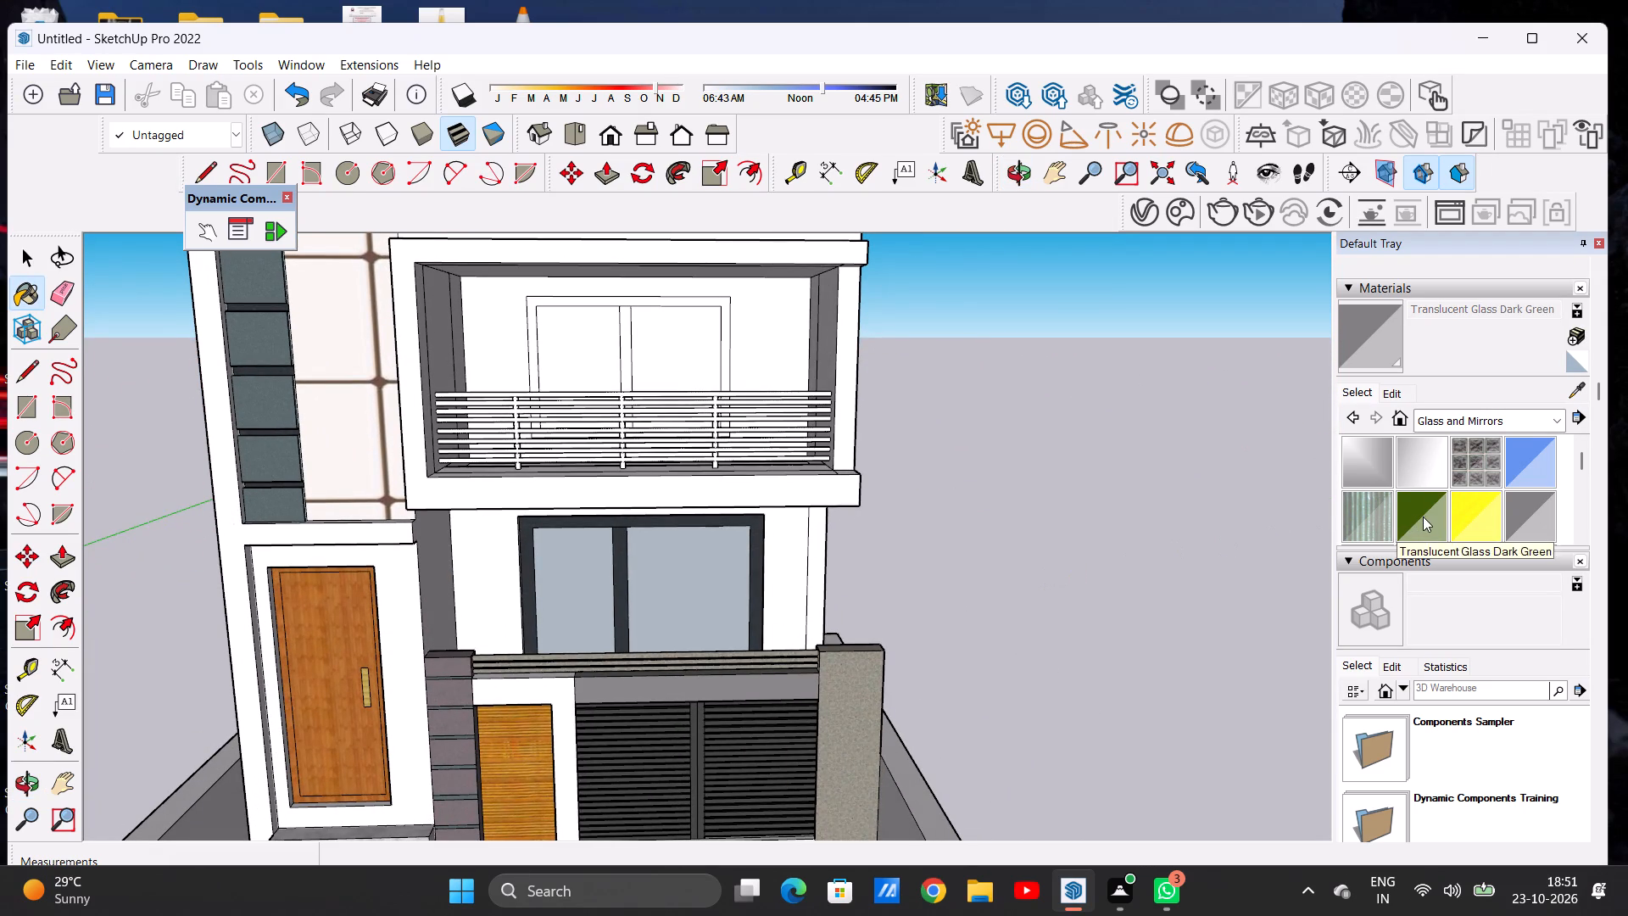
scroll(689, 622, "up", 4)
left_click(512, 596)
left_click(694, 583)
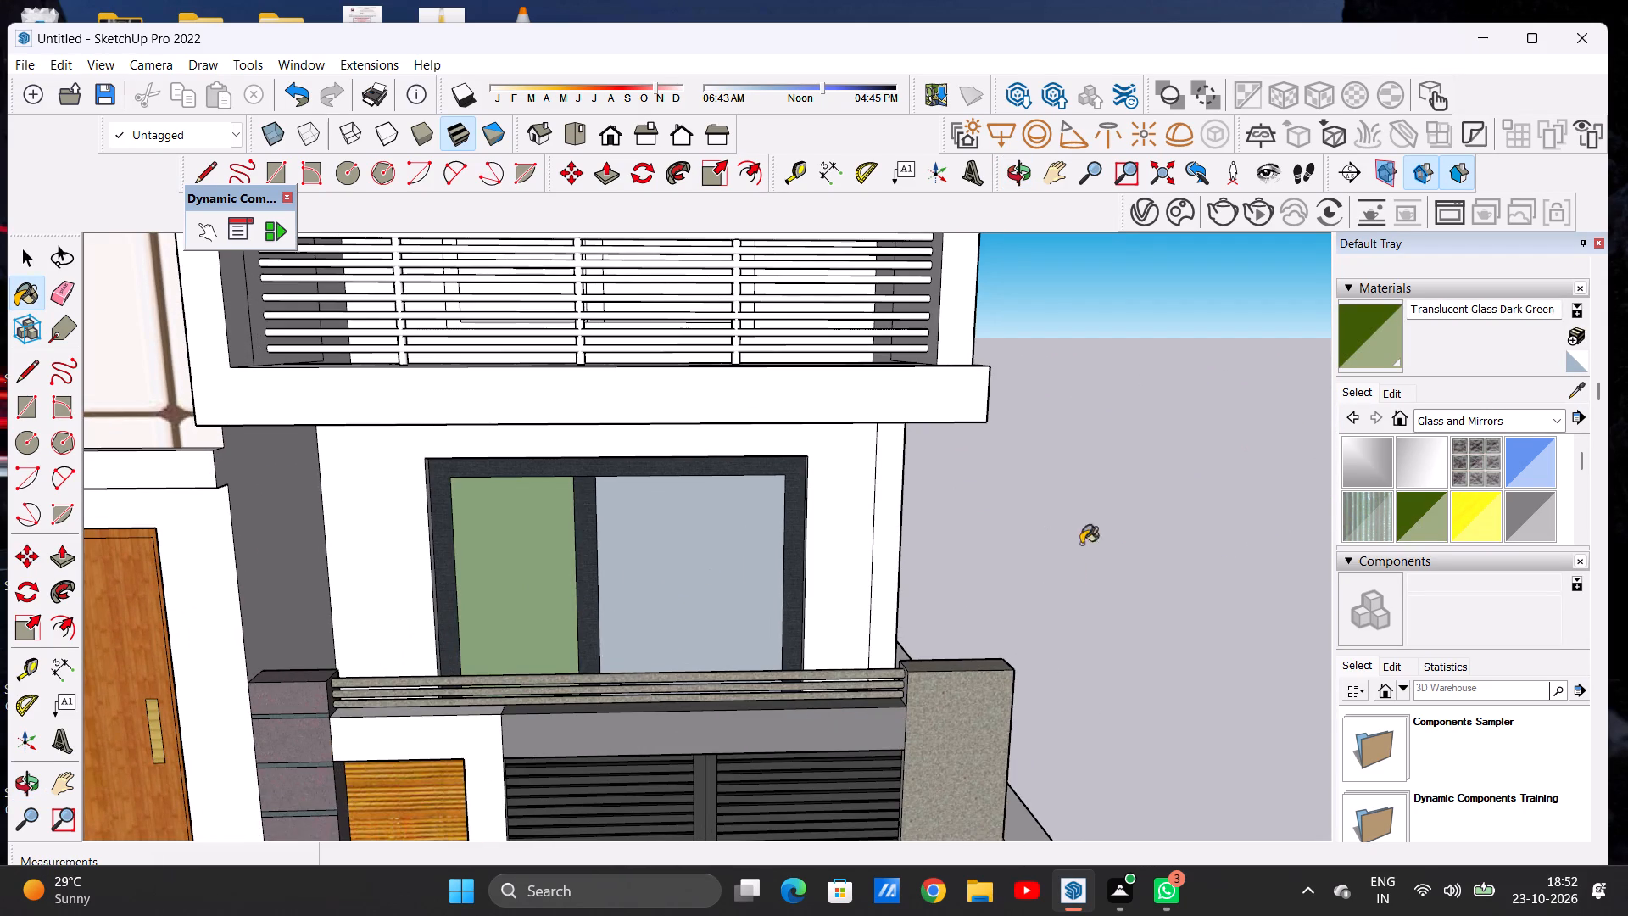
Repaint both panes of the ground-floor window with Translucent Glass Gray.
left_click(1529, 508)
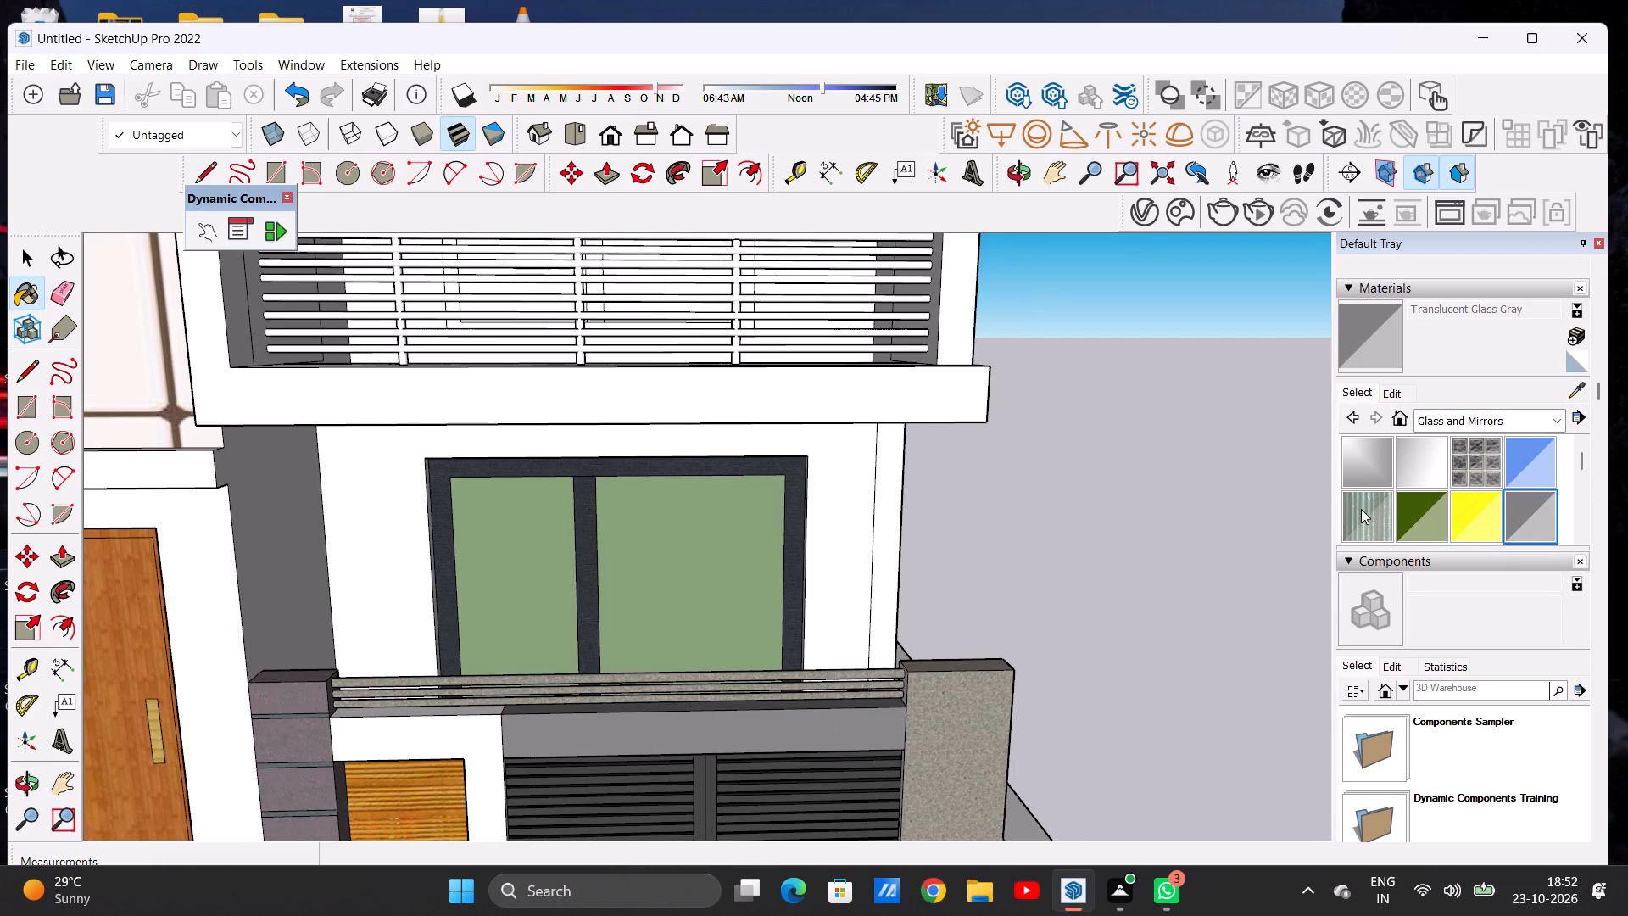
left_click(517, 552)
left_click(713, 554)
key("space")
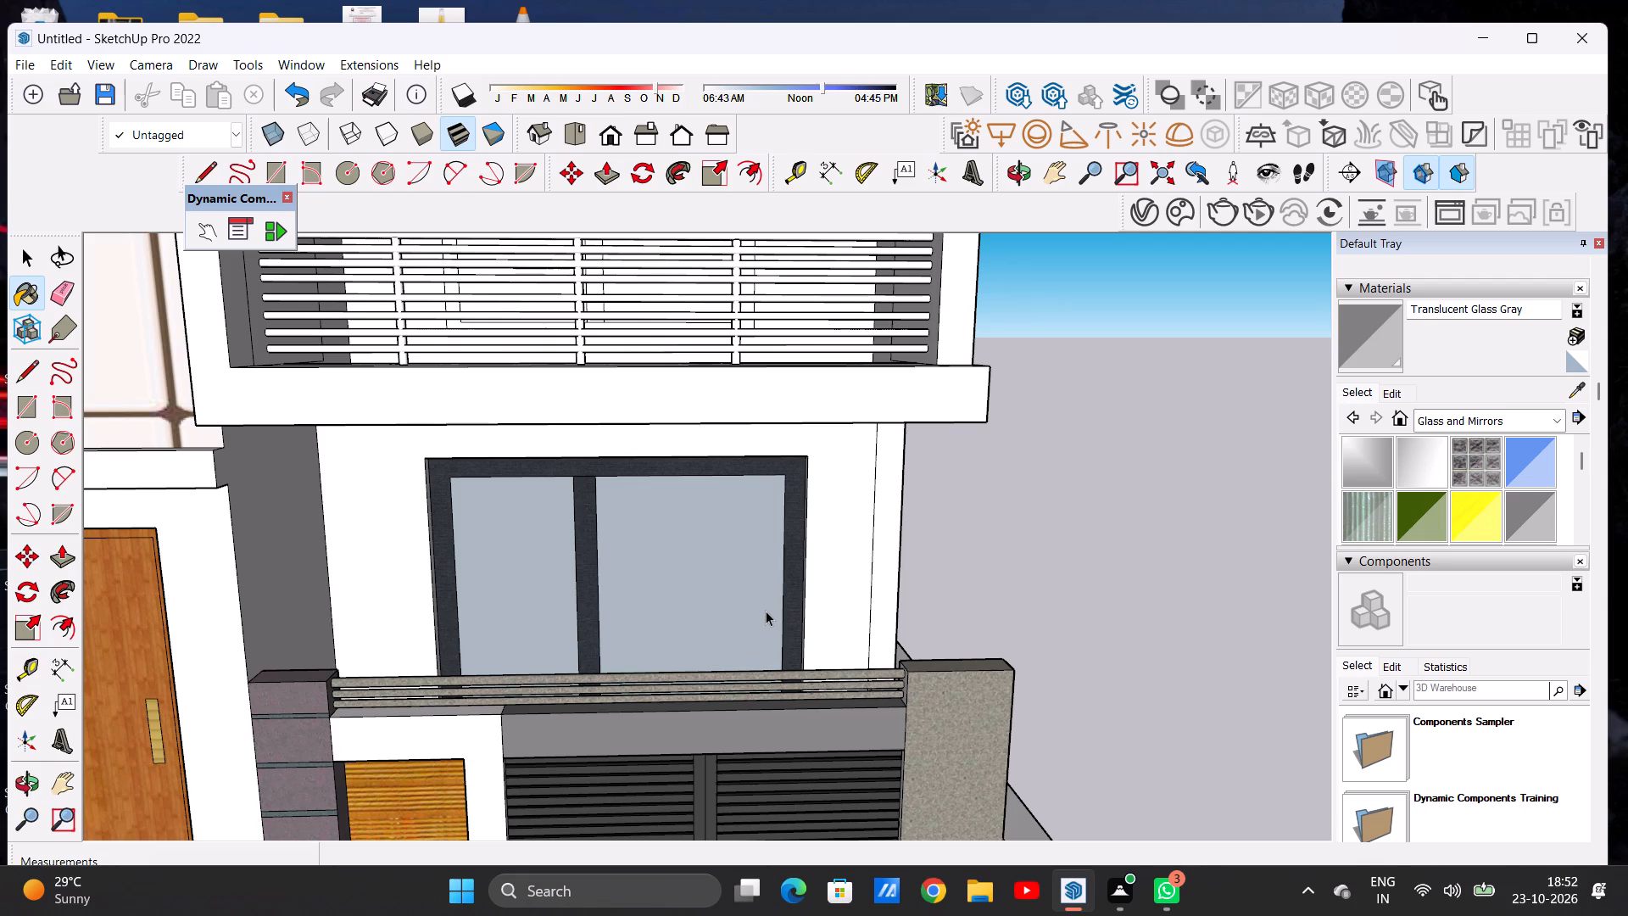
Paint the outer frame and centre mullion of the first-floor balcony window with Formica Laminate Dark from Synthetic Surfaces.
scroll(711, 582, "down", 11)
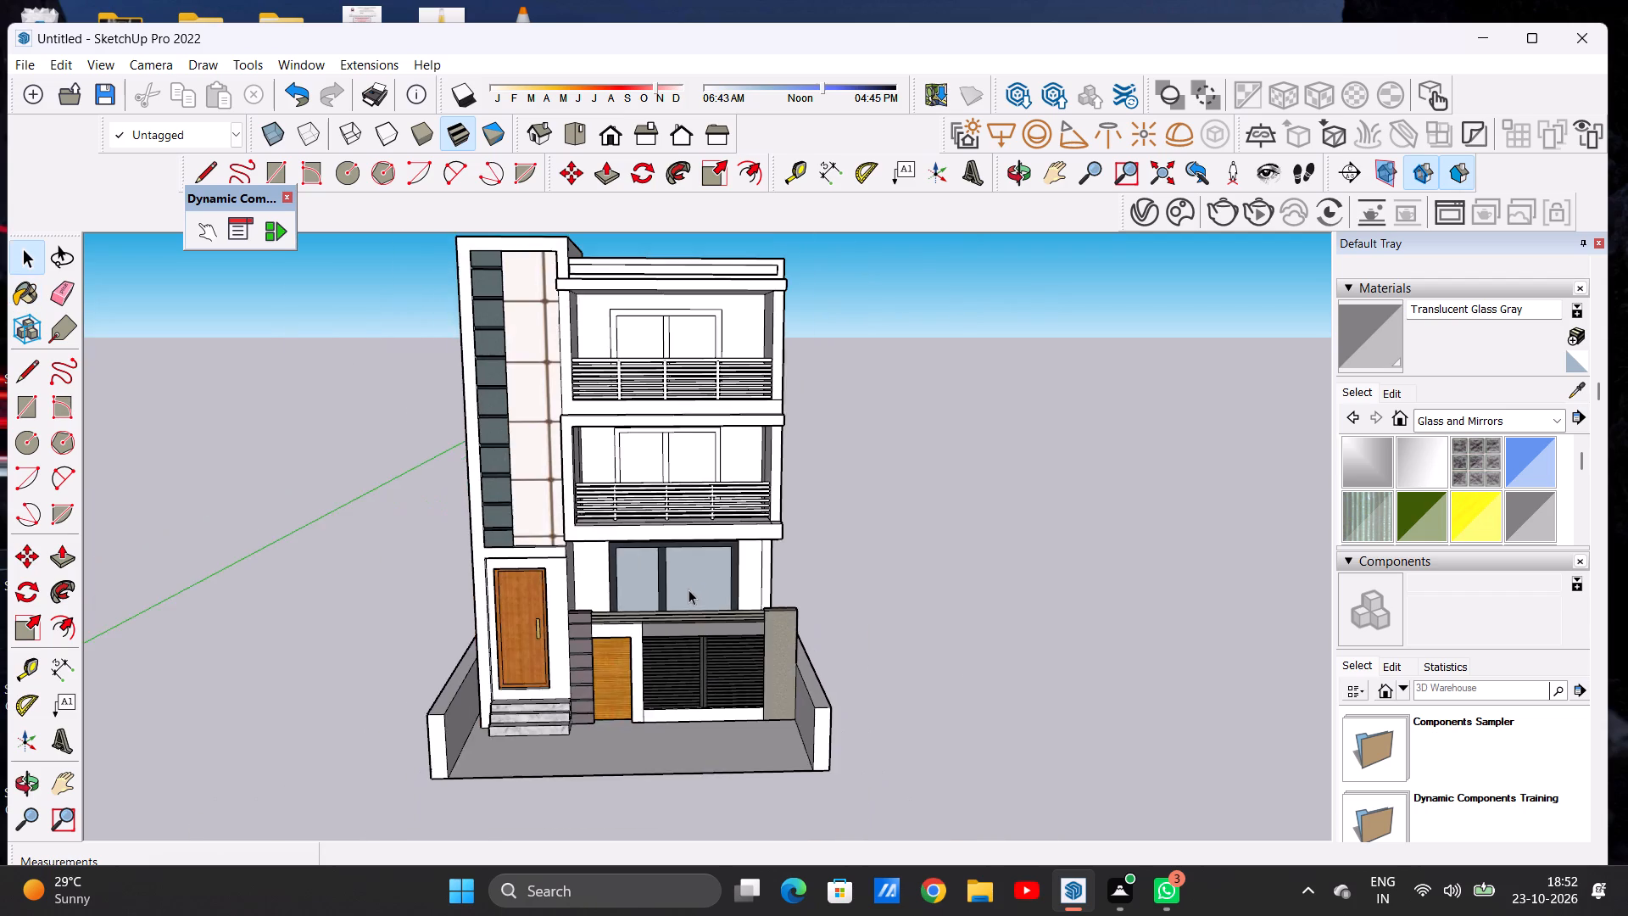
scroll(699, 653, "down", 8)
scroll(689, 560, "up", 9)
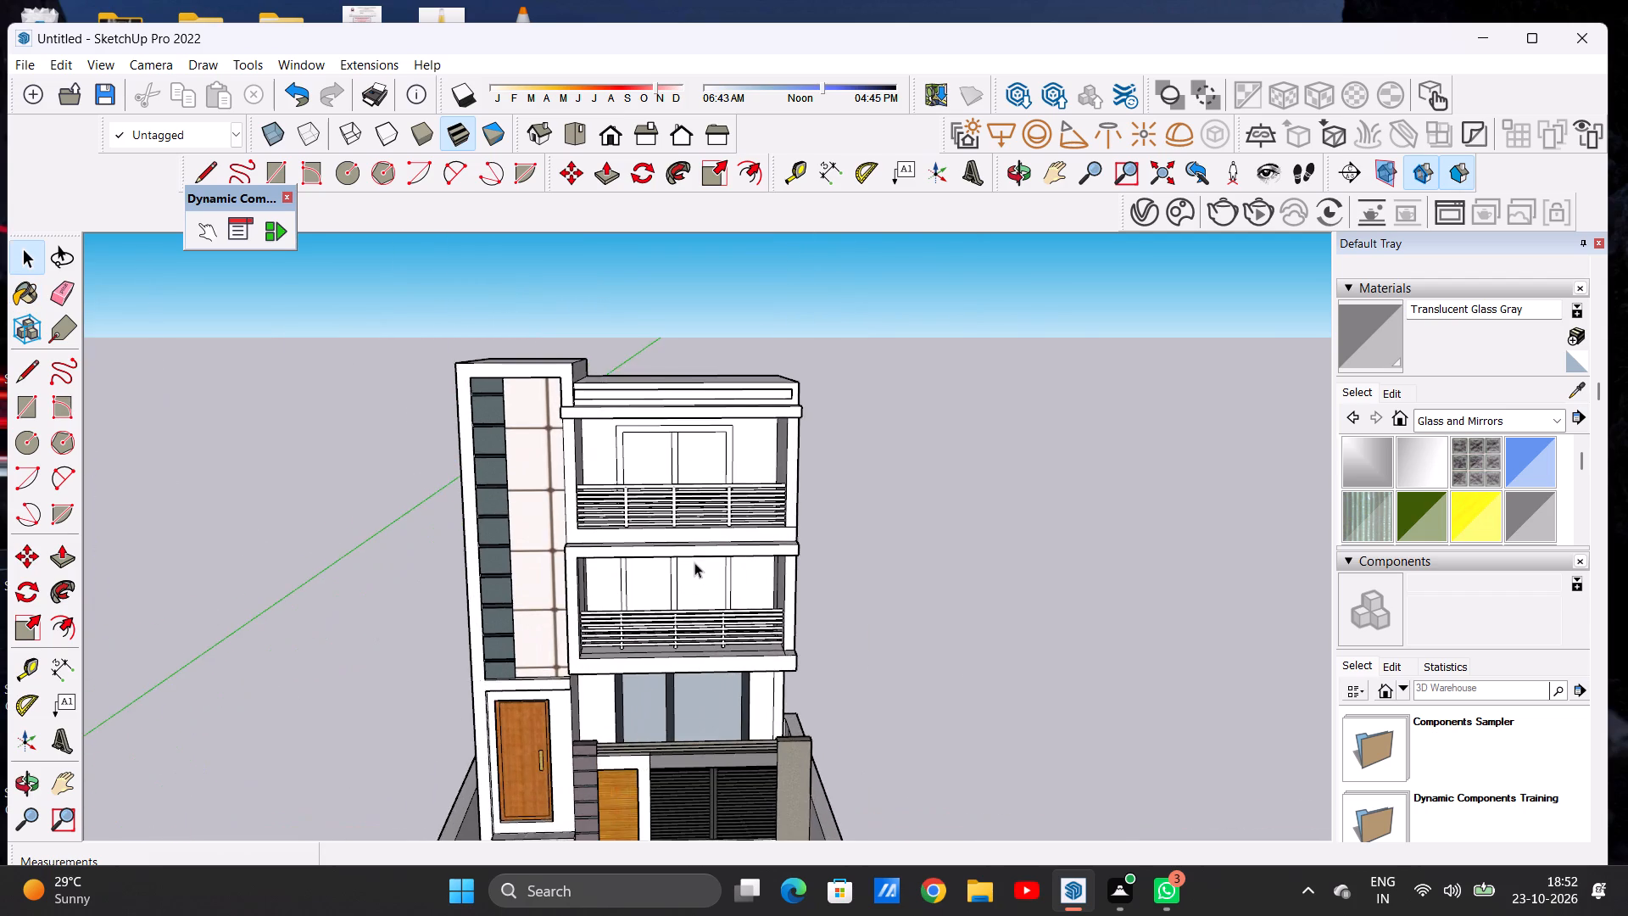
scroll(702, 604, "up", 6)
scroll(757, 561, "up", 5)
middle_click_drag(740, 559, 735, 509)
scroll(737, 517, "up", 1)
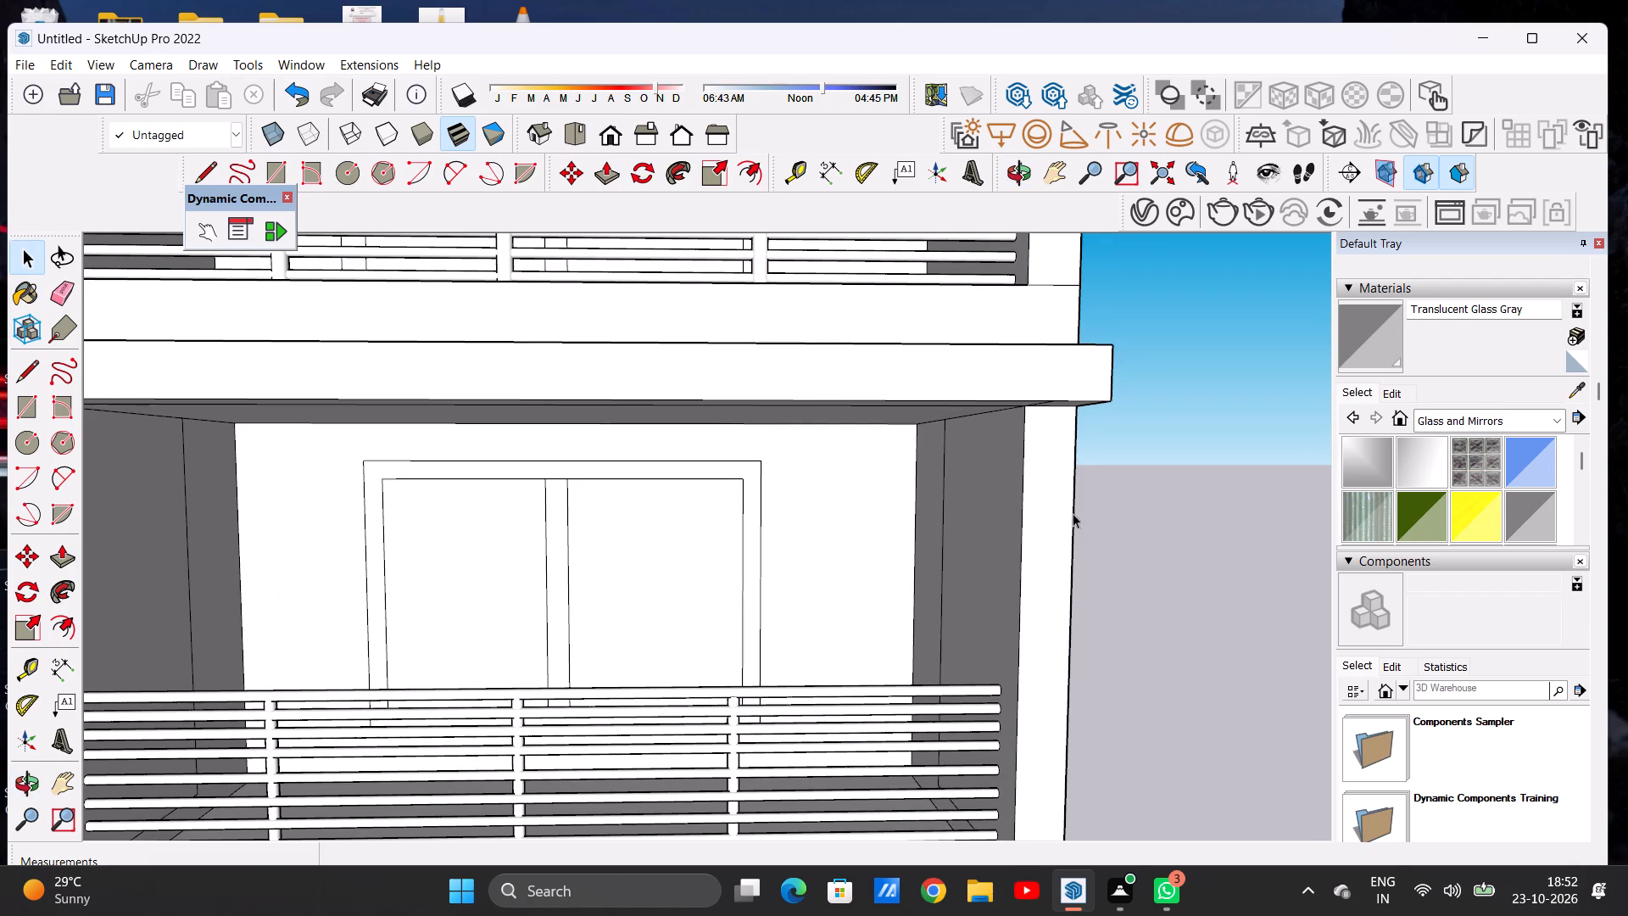
left_click(1451, 427)
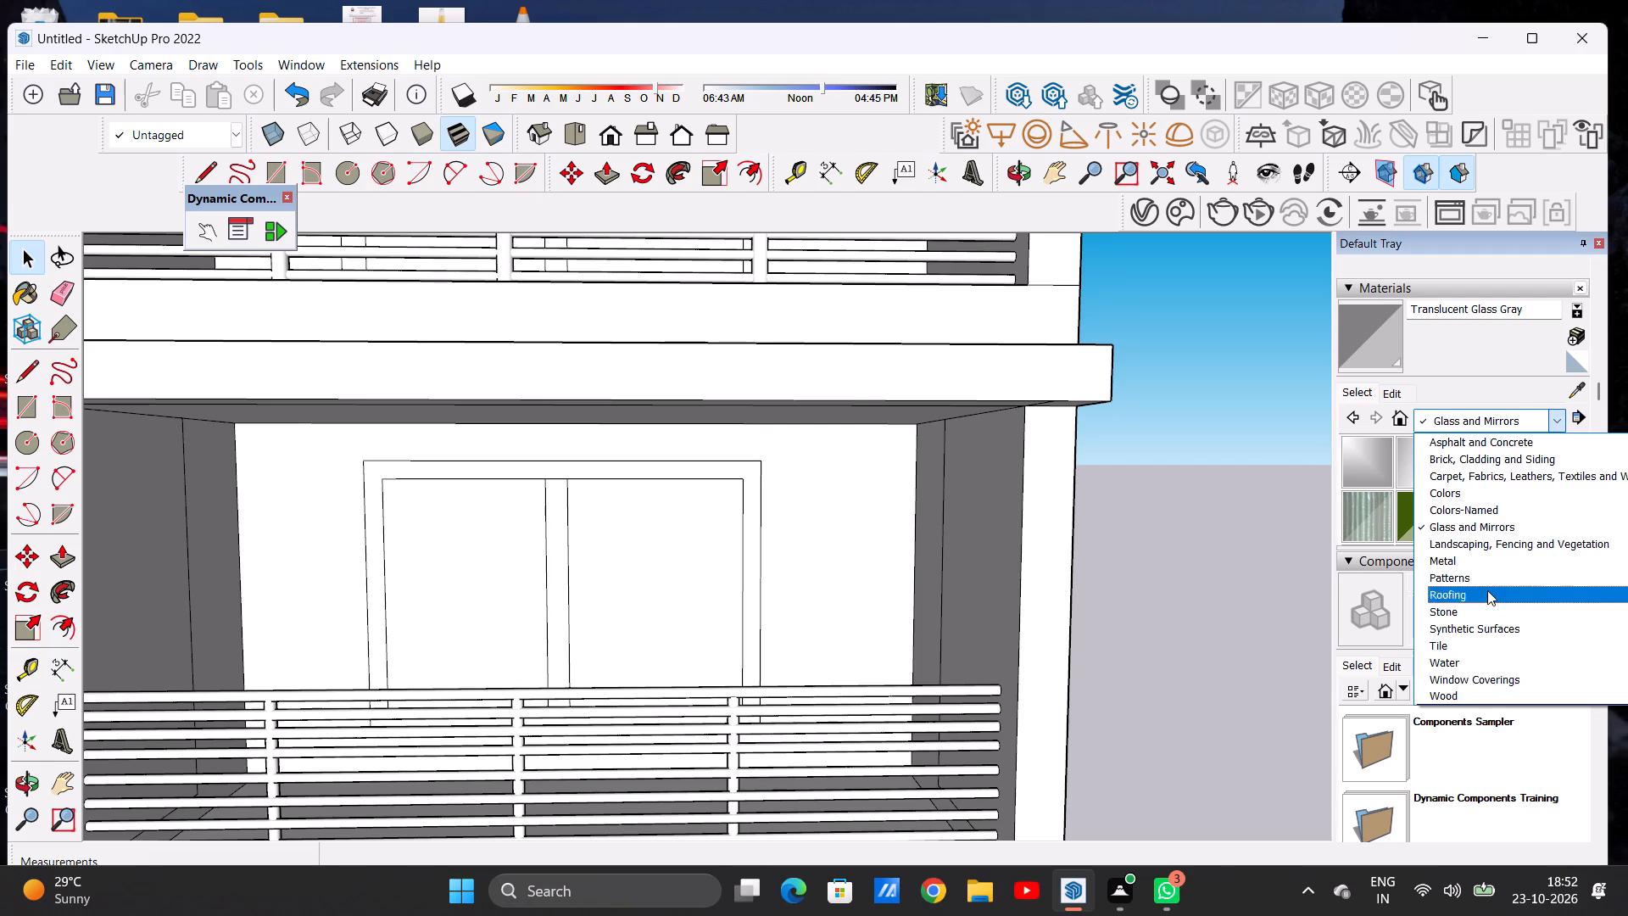
left_click(1480, 633)
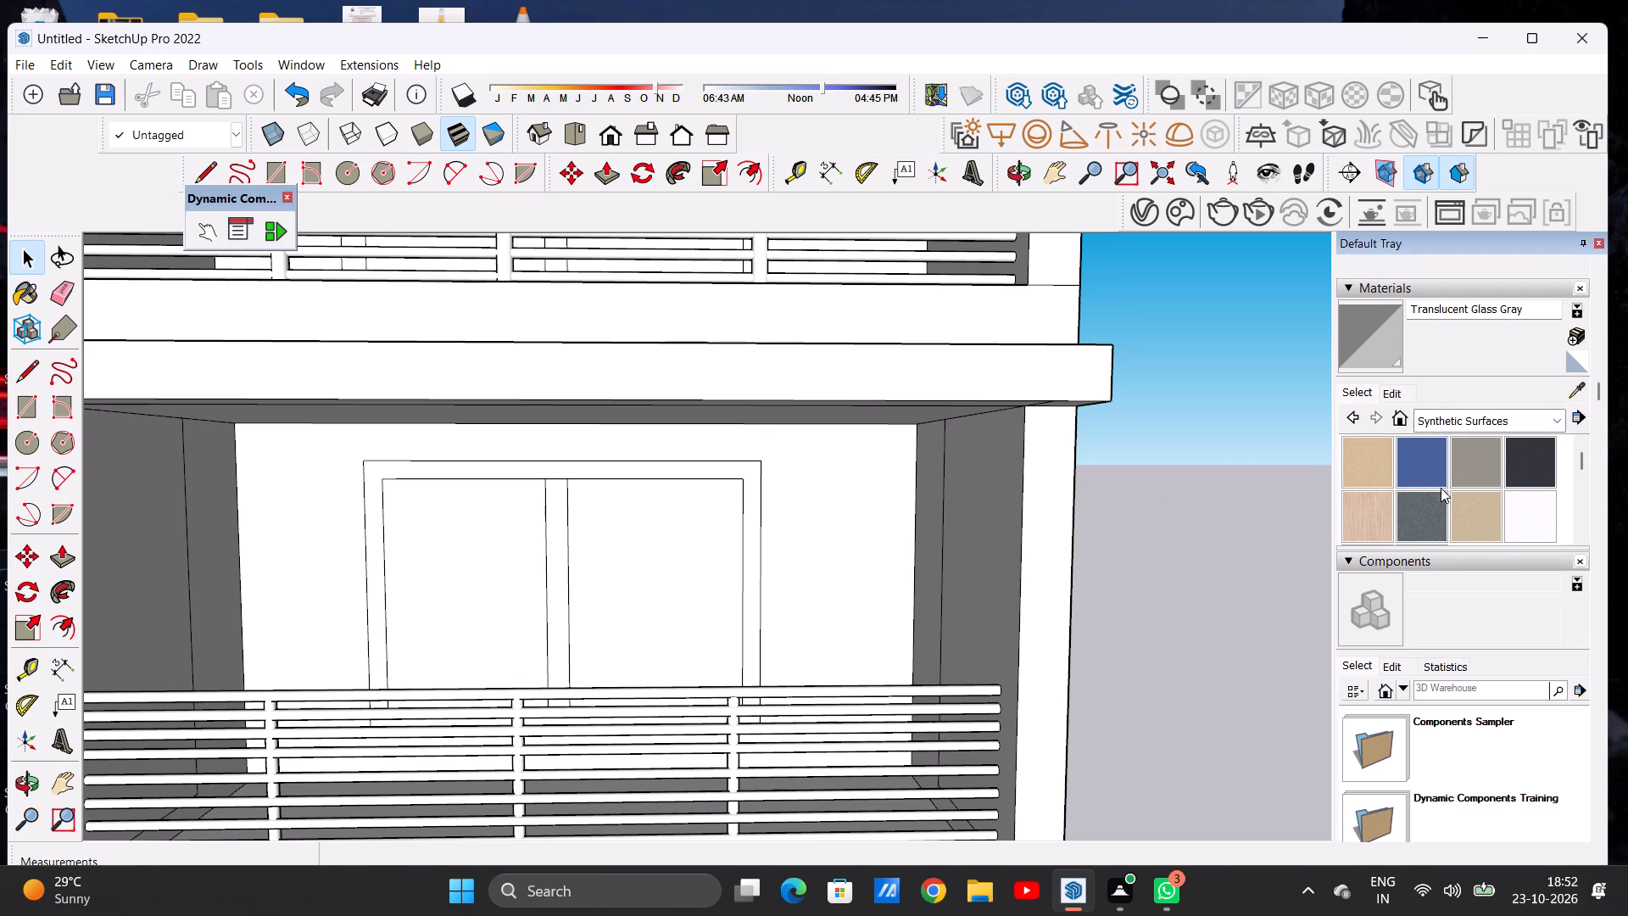
left_click(1529, 466)
scroll(568, 500, "up", 5)
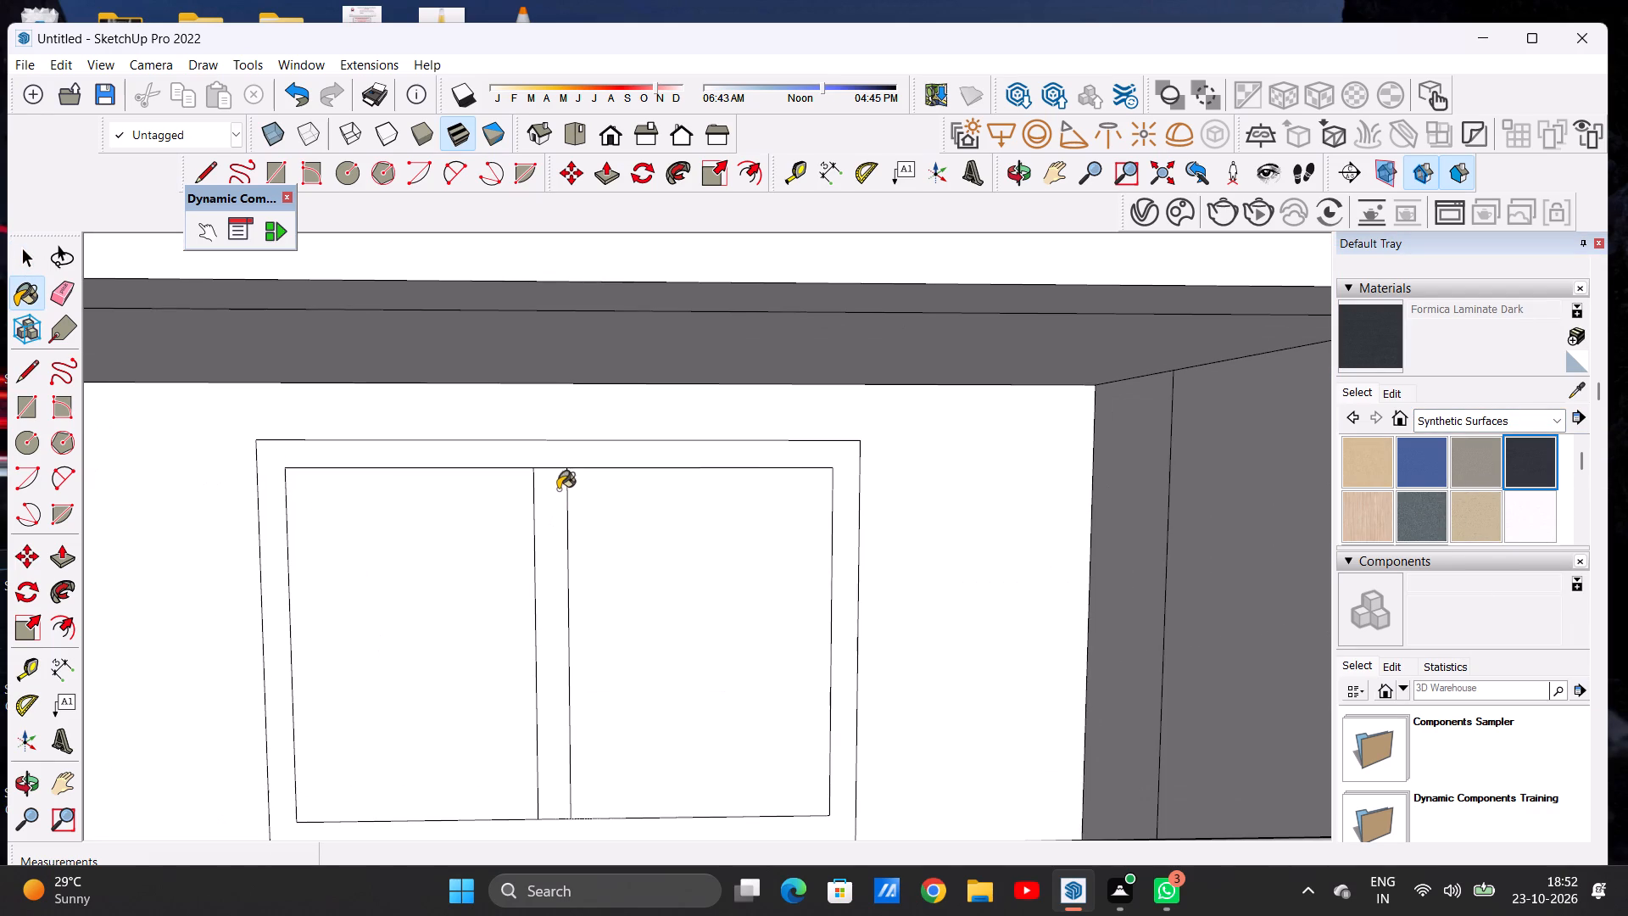
left_click(548, 465)
left_click(556, 497)
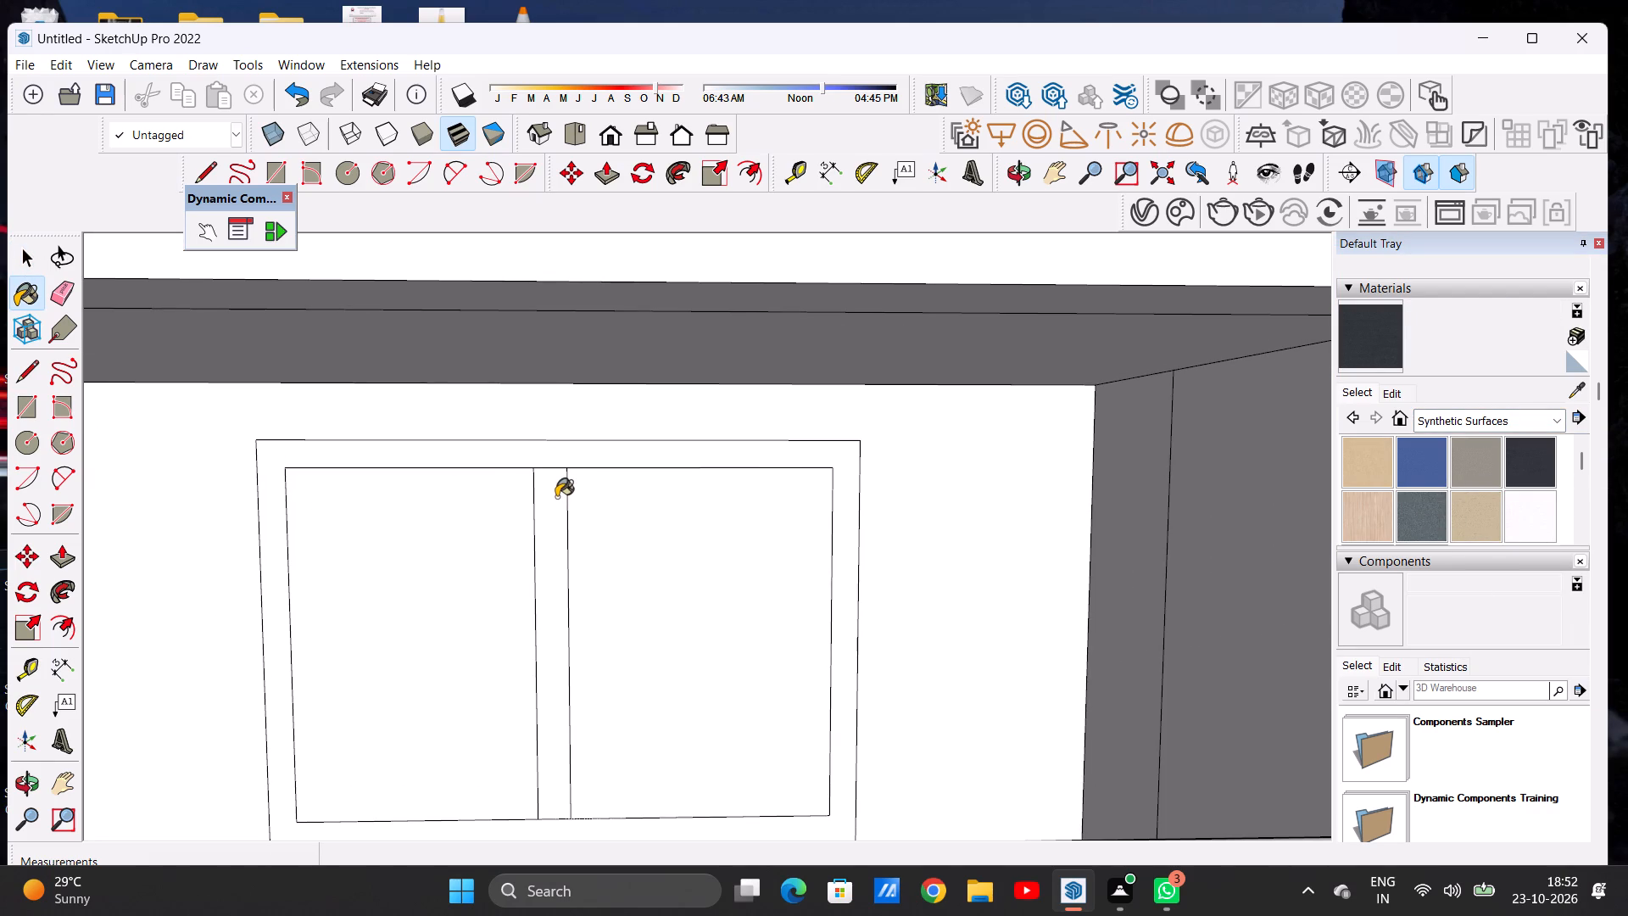
scroll(556, 497, "down", 1)
scroll(556, 497, "up", 1)
scroll(556, 497, "down", 5)
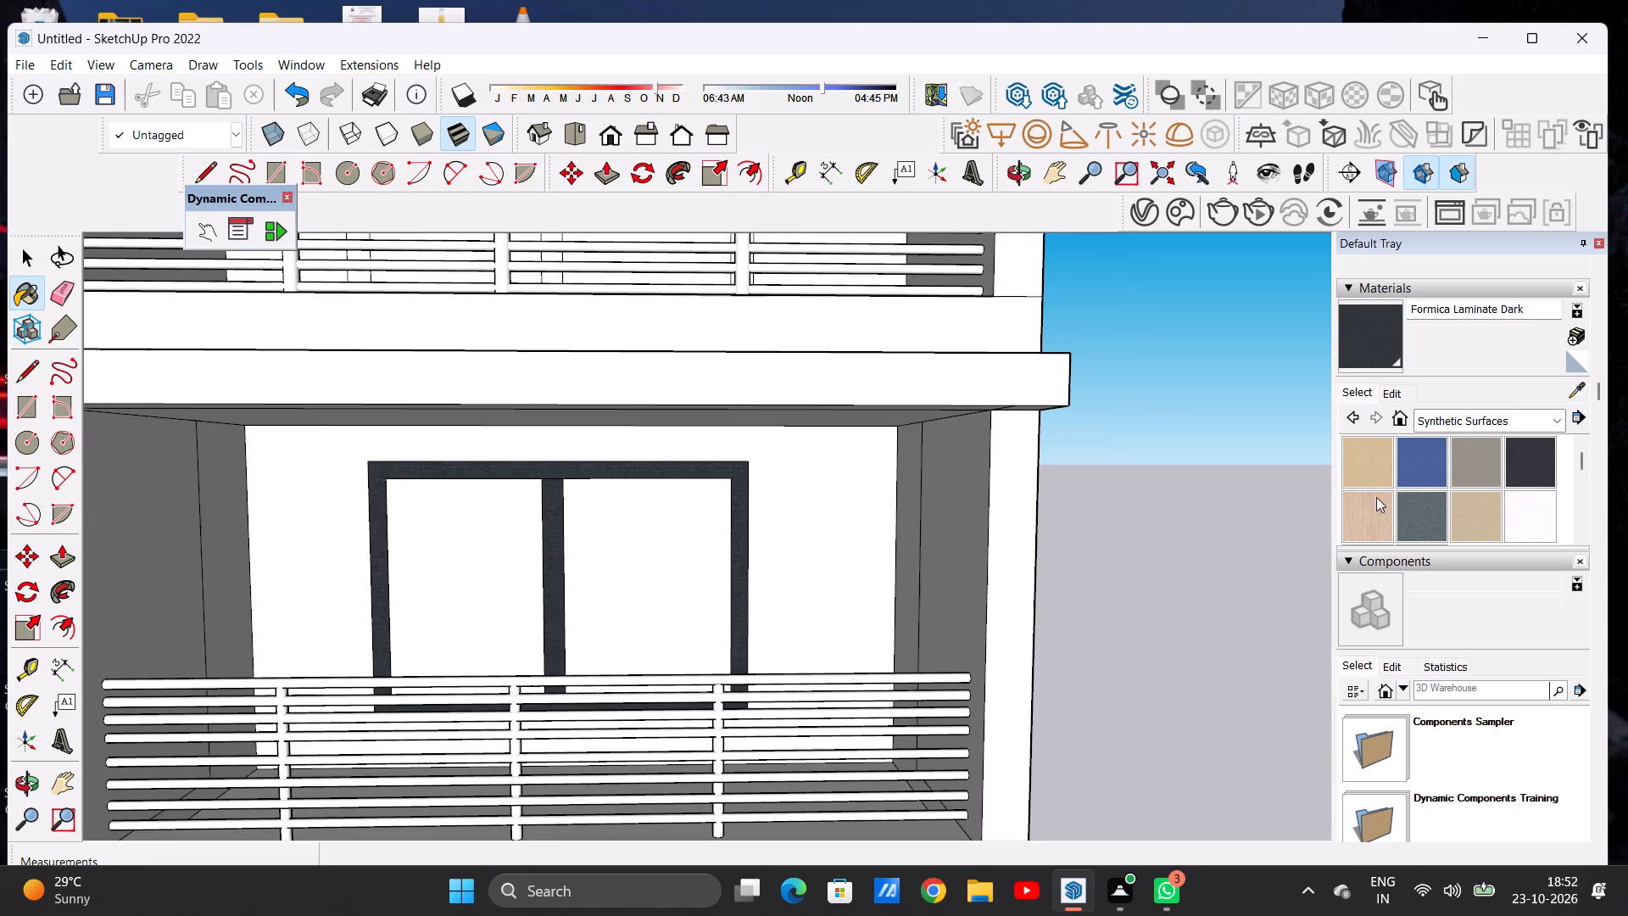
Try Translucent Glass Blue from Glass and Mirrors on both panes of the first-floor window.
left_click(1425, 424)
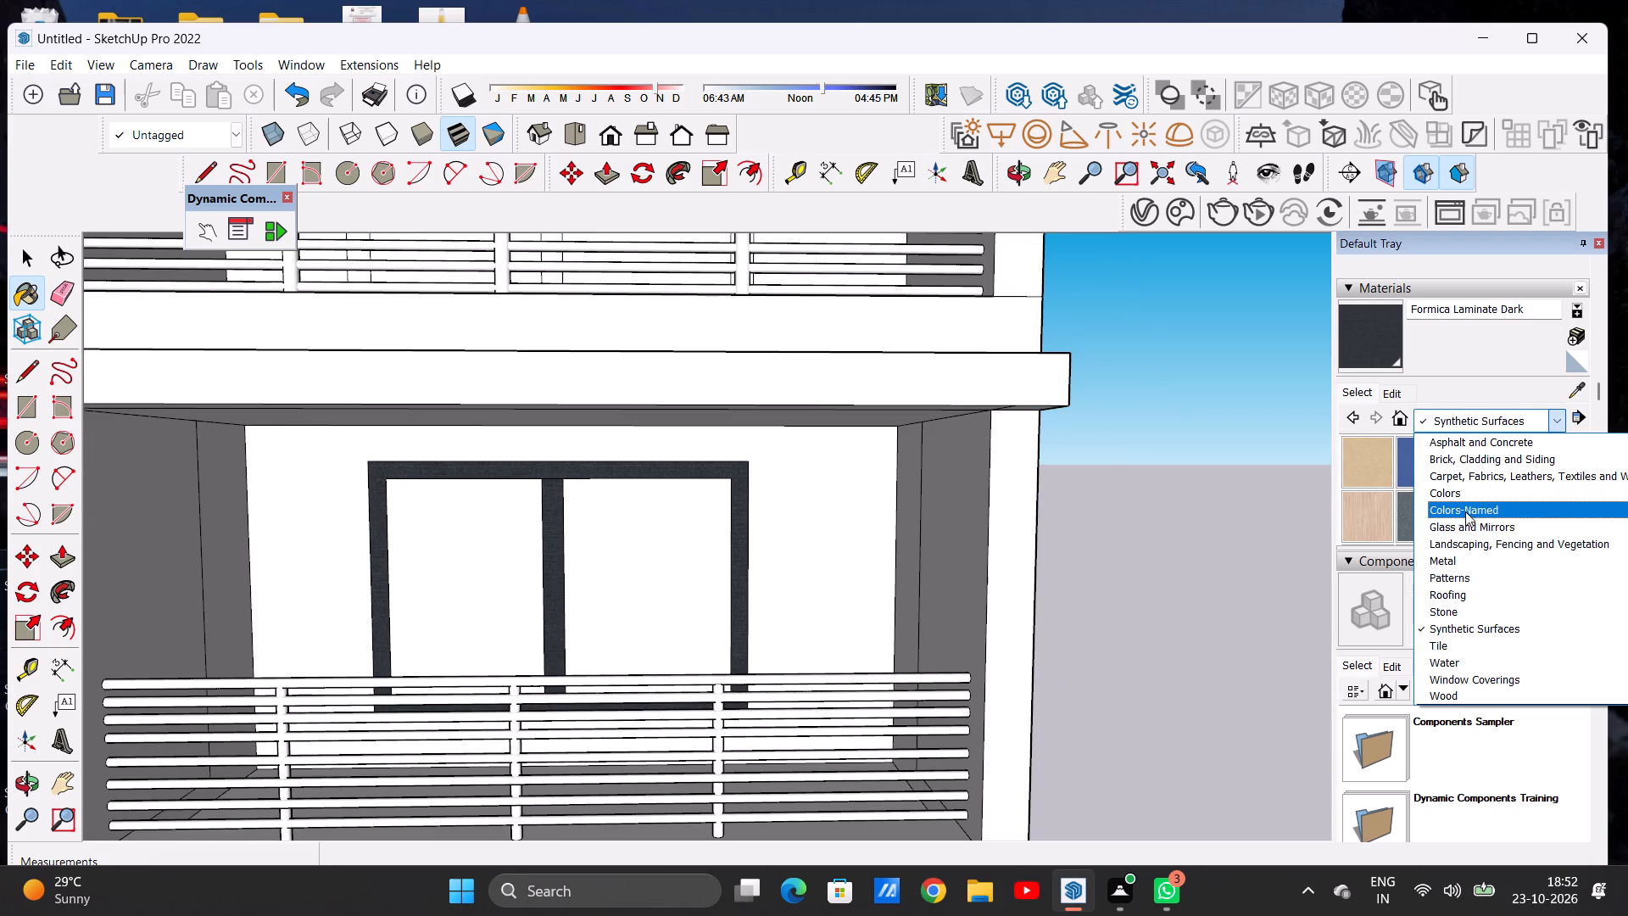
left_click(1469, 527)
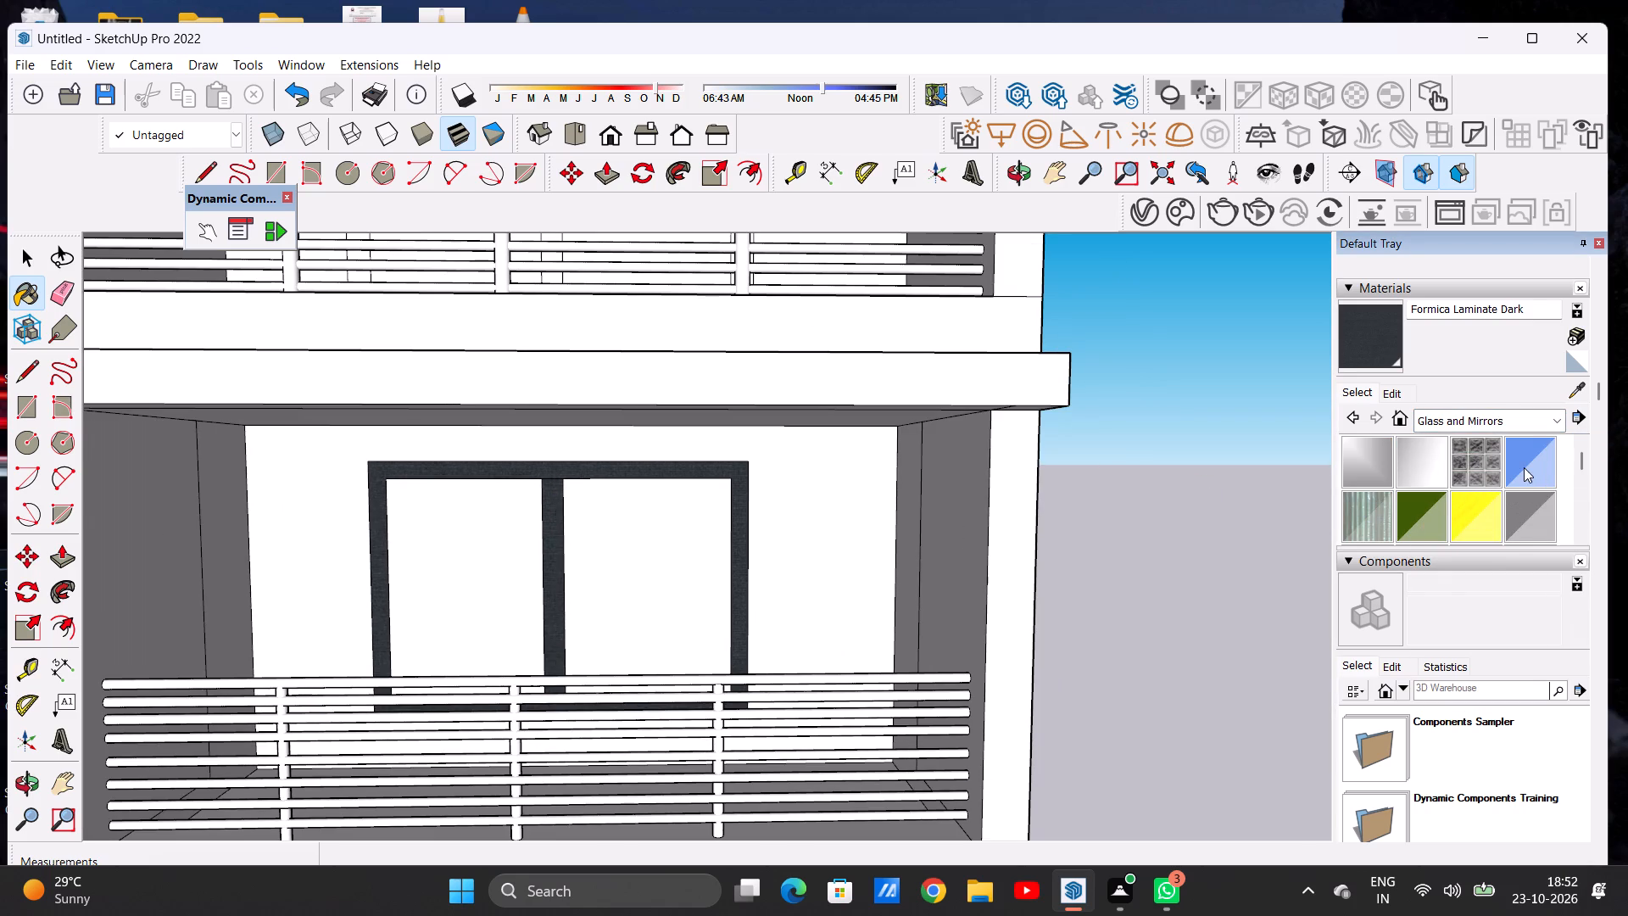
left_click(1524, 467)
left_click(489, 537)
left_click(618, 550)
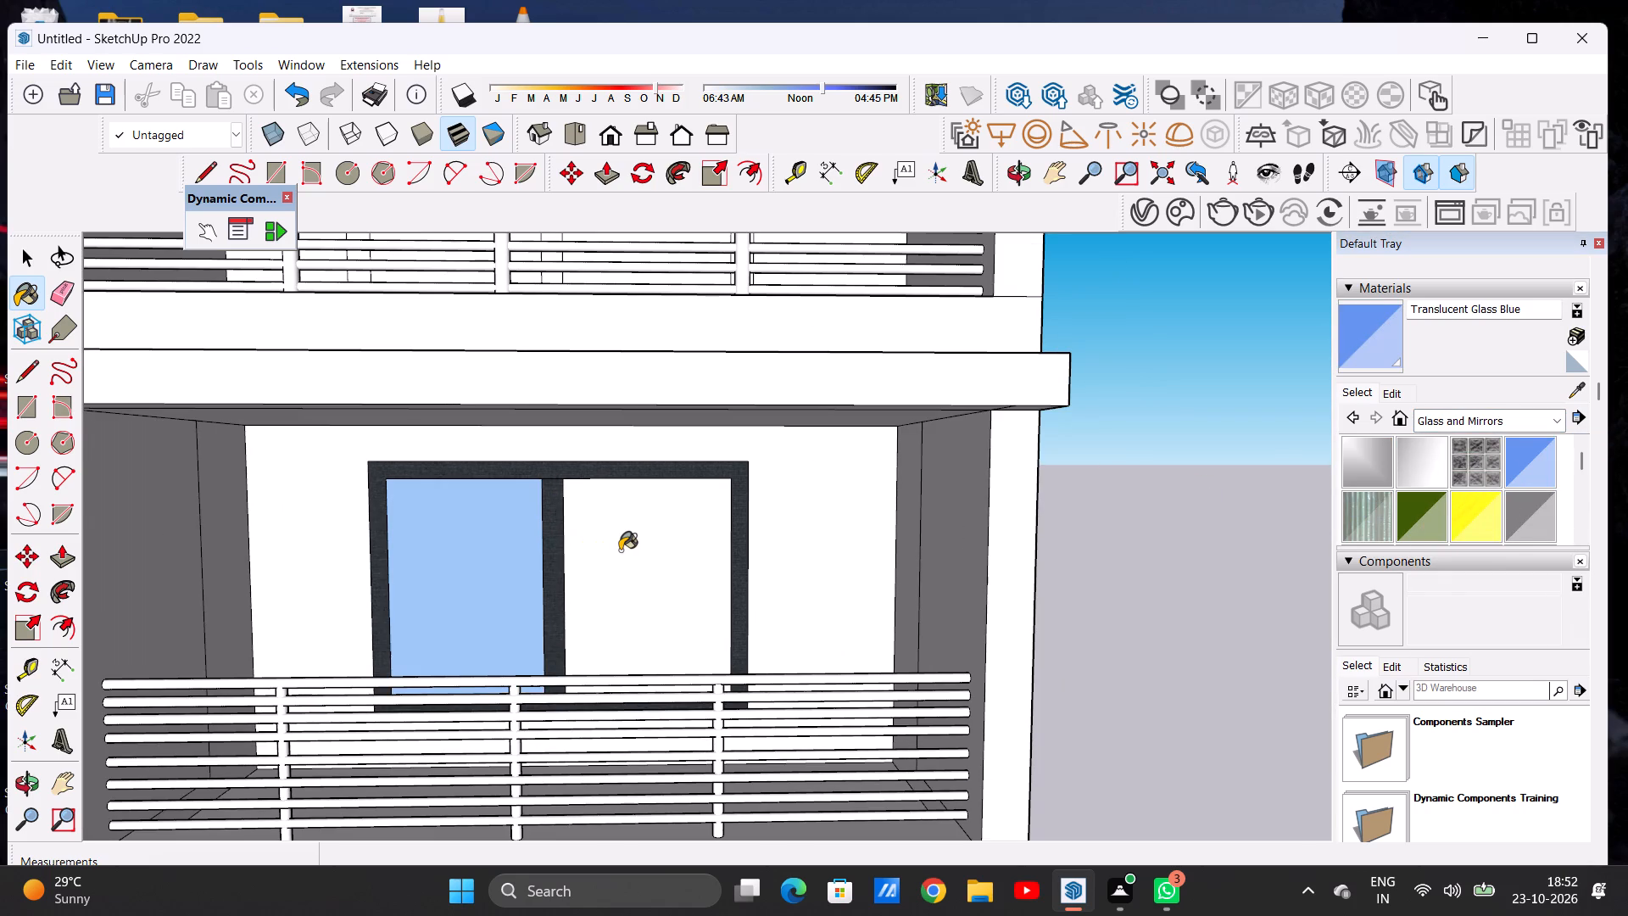
Paint both panes of the first-floor window with Mirror 01 from Glass and Mirrors.
left_click(1349, 465)
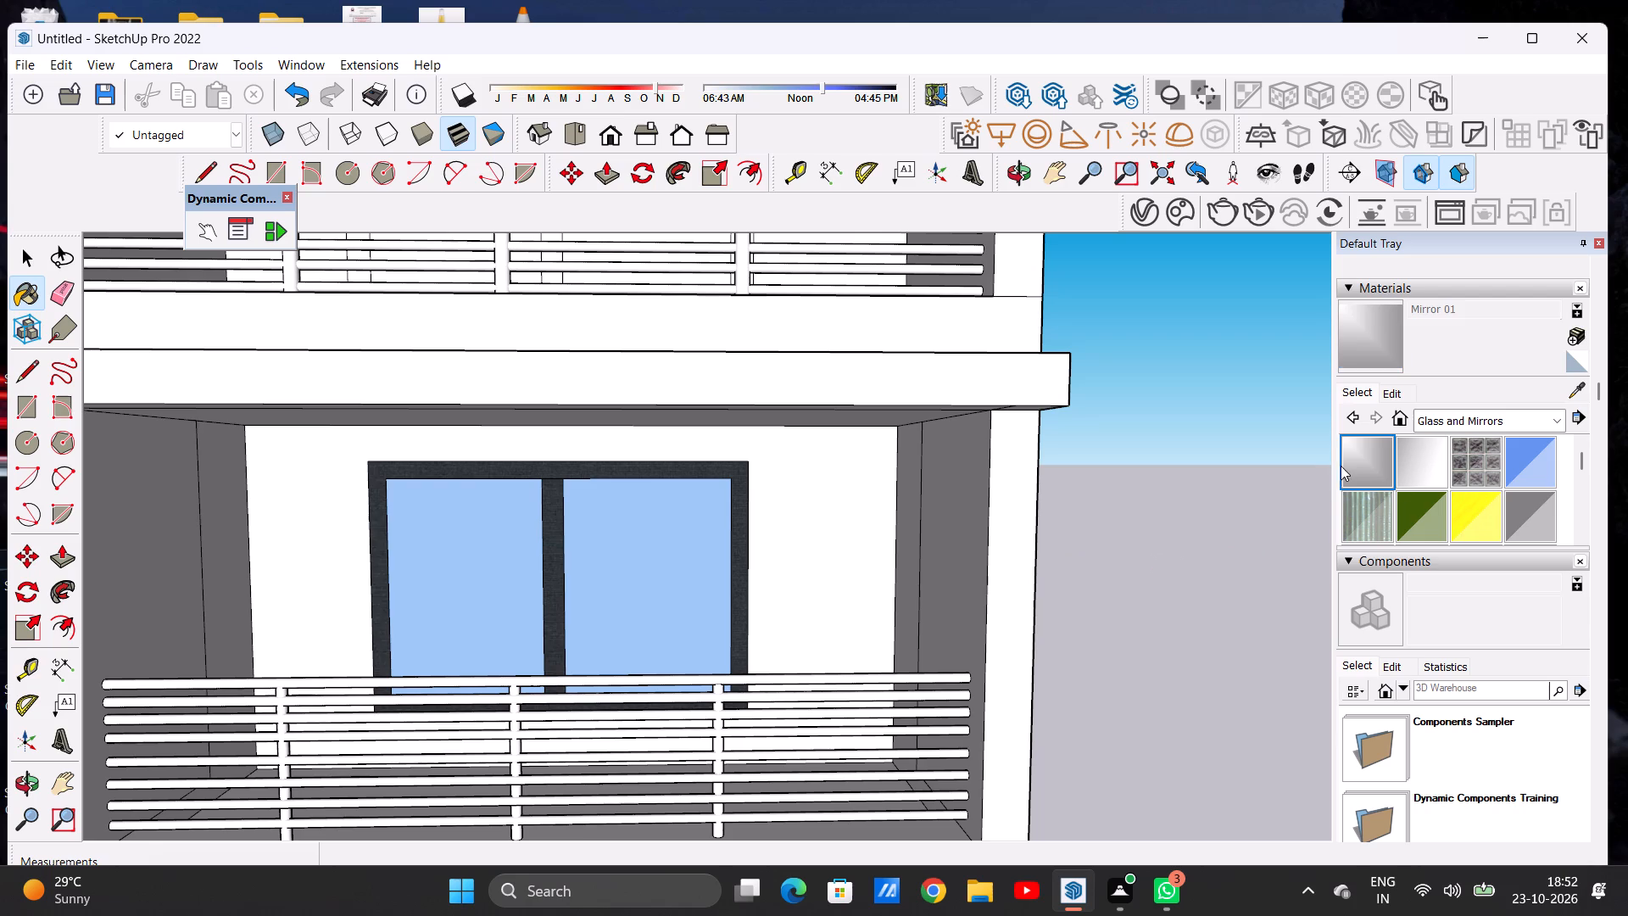
left_click(517, 608)
left_click(683, 585)
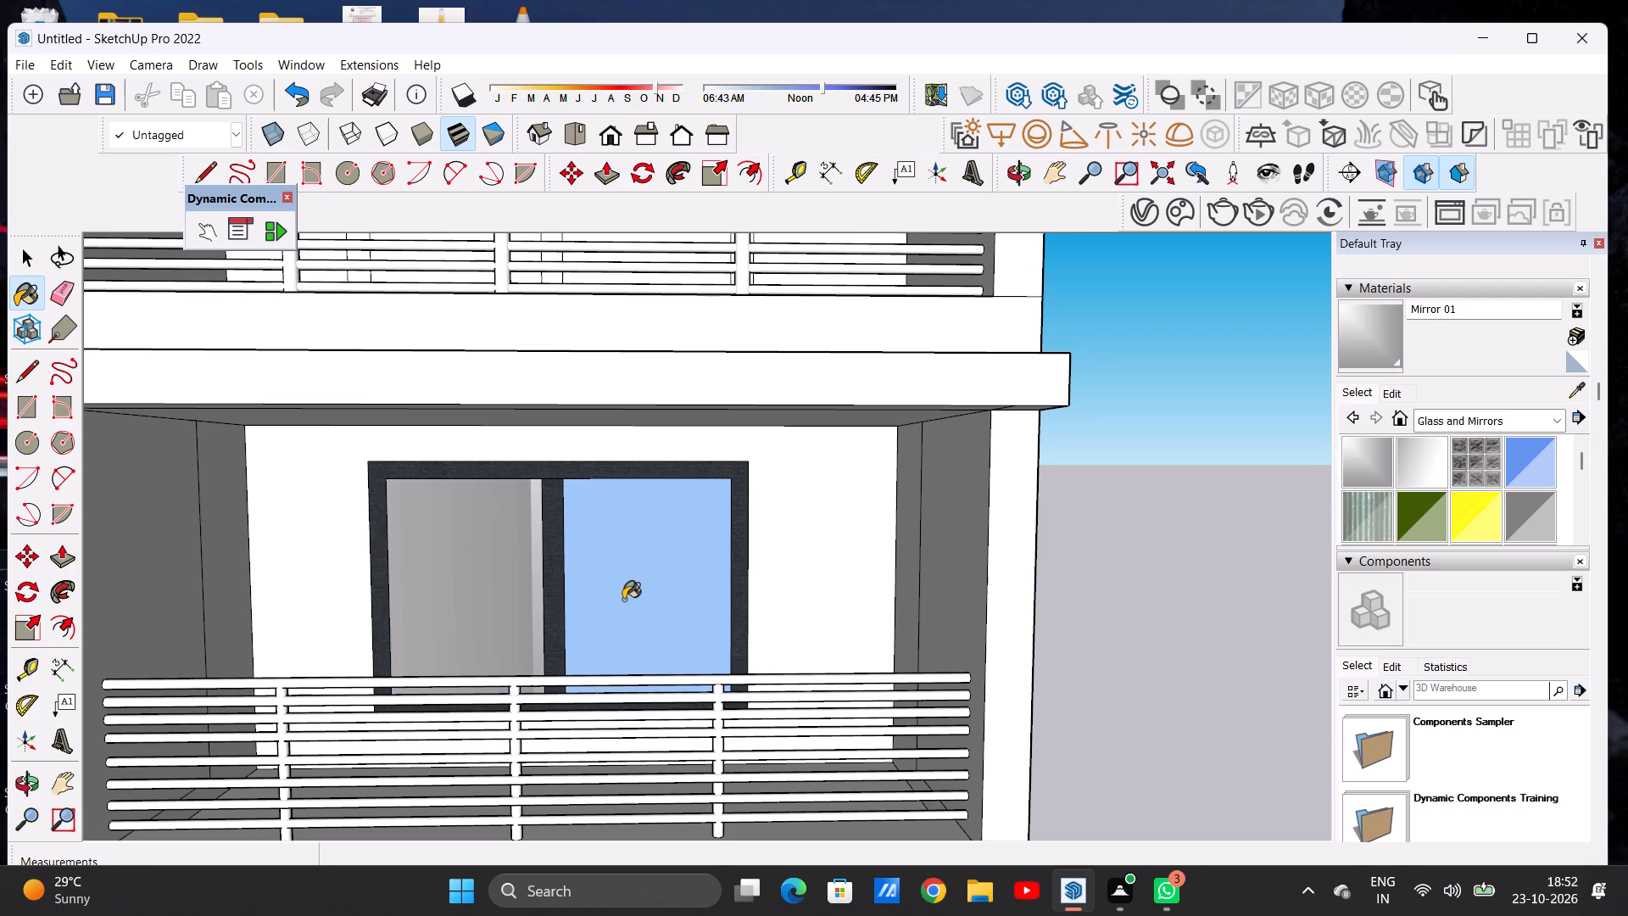
Examine the front elevation from several distances and angles to compare the glazing on the different floors.
scroll(626, 600, "down", 20)
scroll(623, 599, "up", 4)
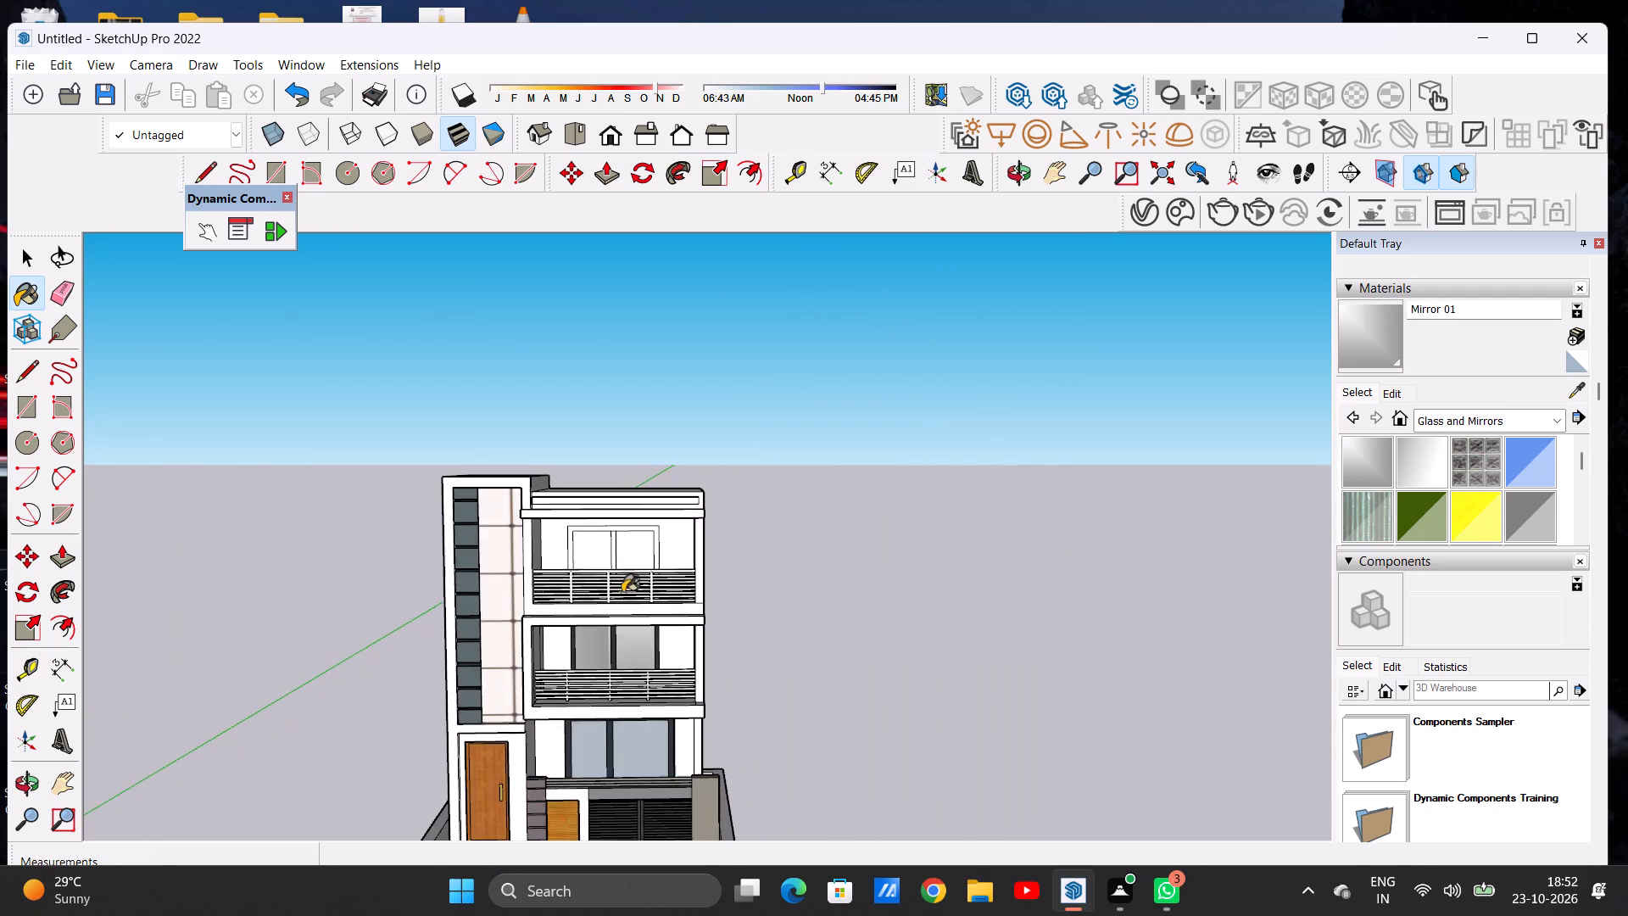
scroll(622, 593, "up", 11)
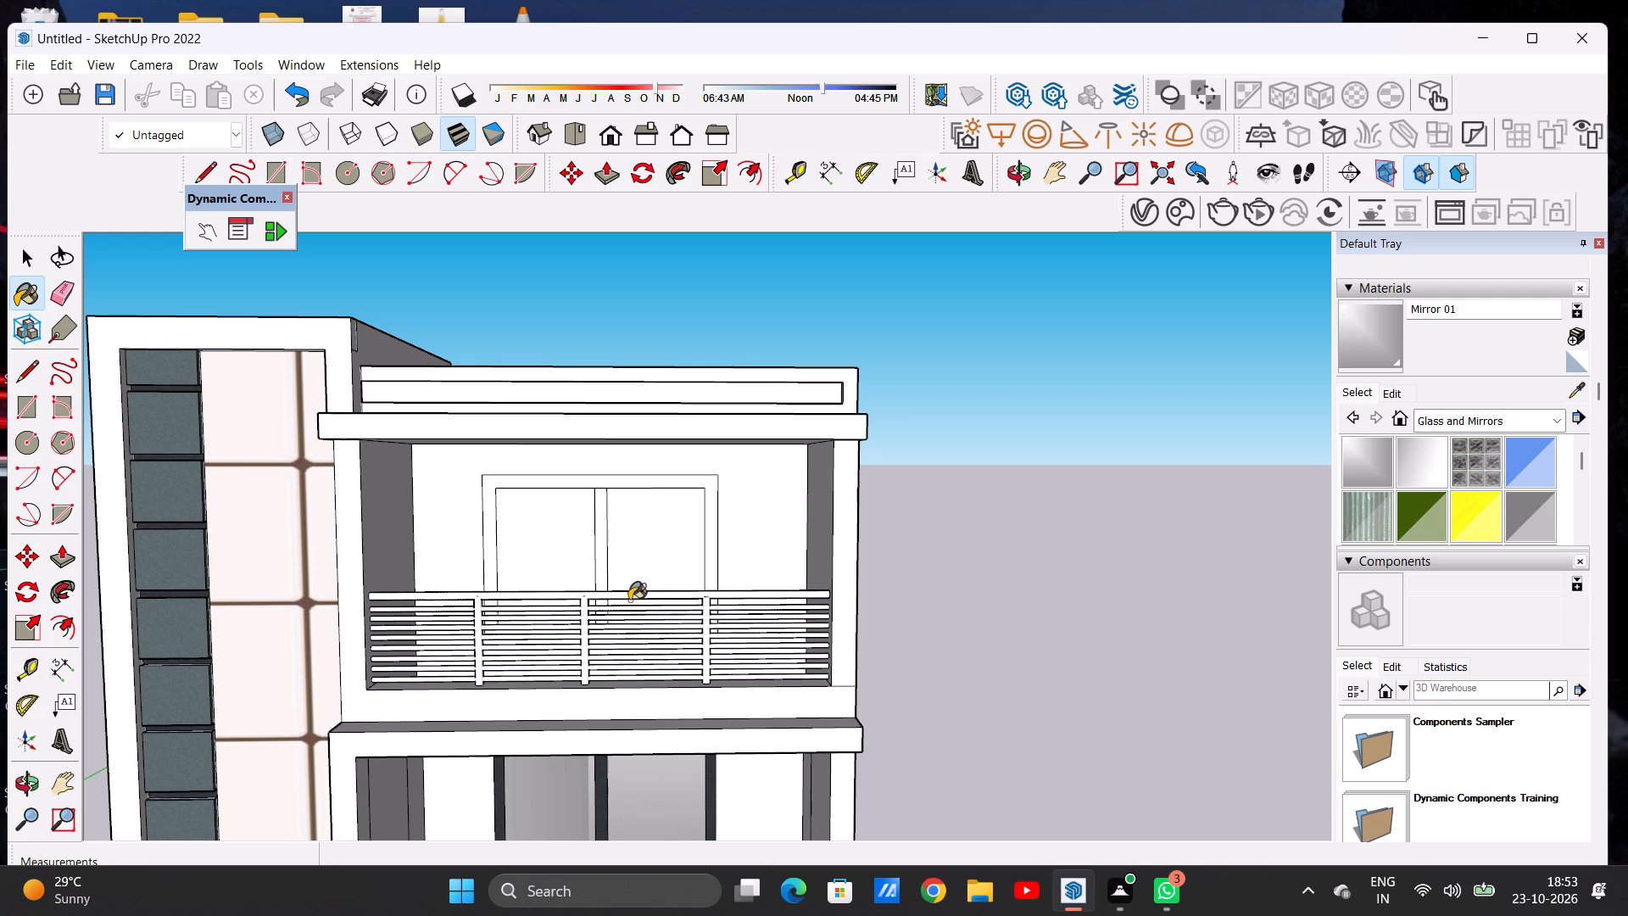
scroll(540, 559, "down", 4)
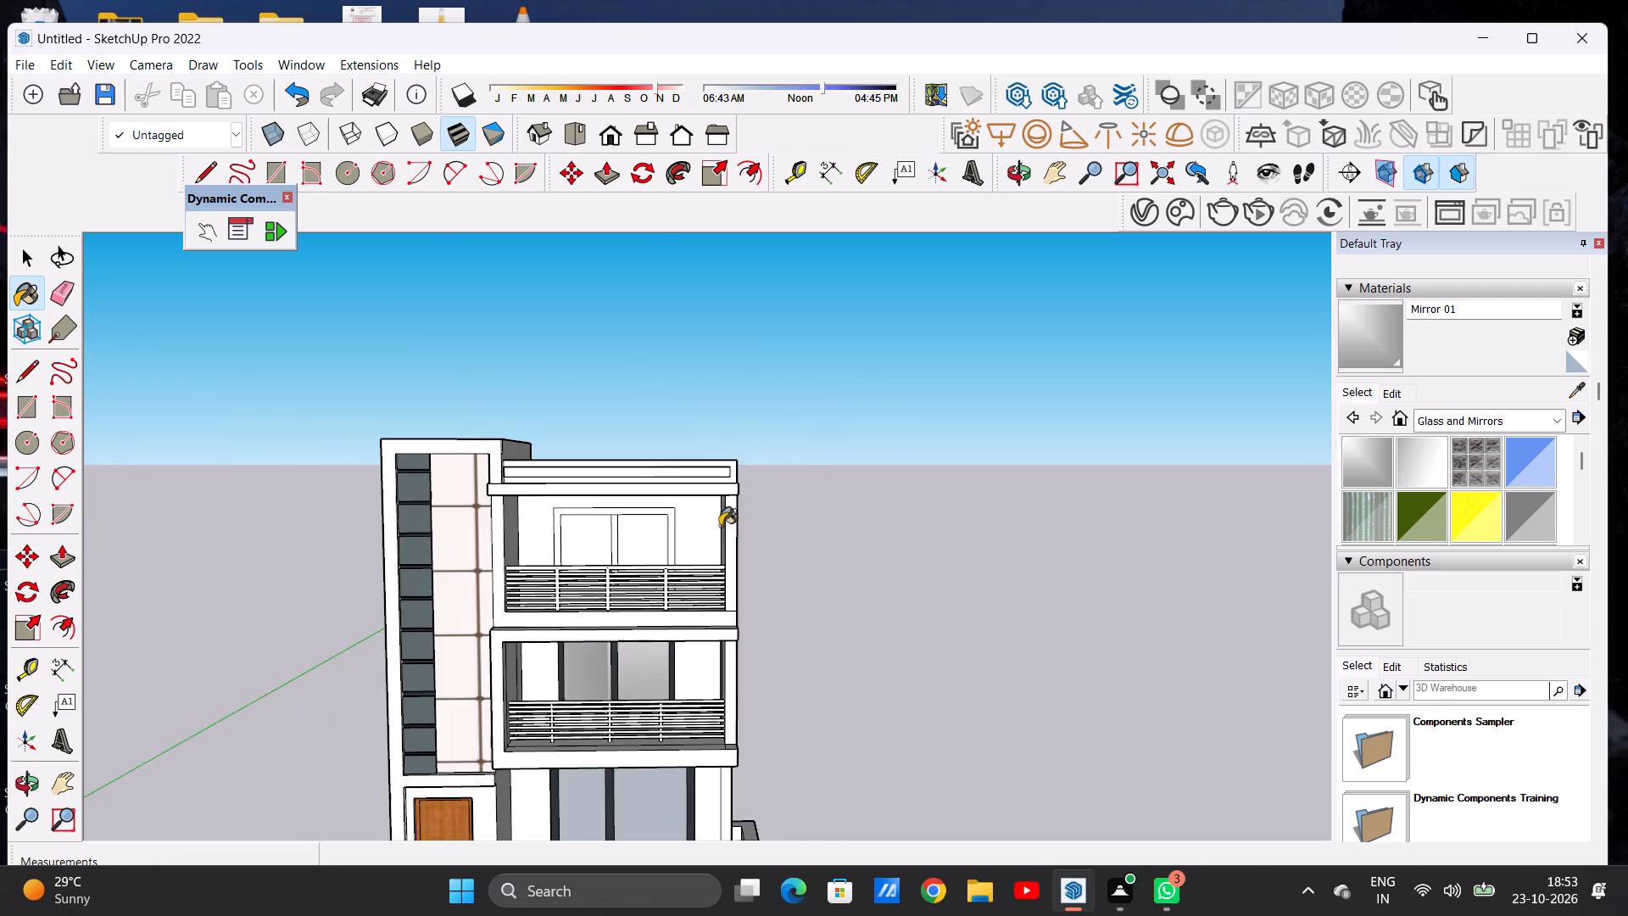
scroll(720, 526, "down", 6)
scroll(702, 556, "up", 6)
scroll(926, 539, "down", 7)
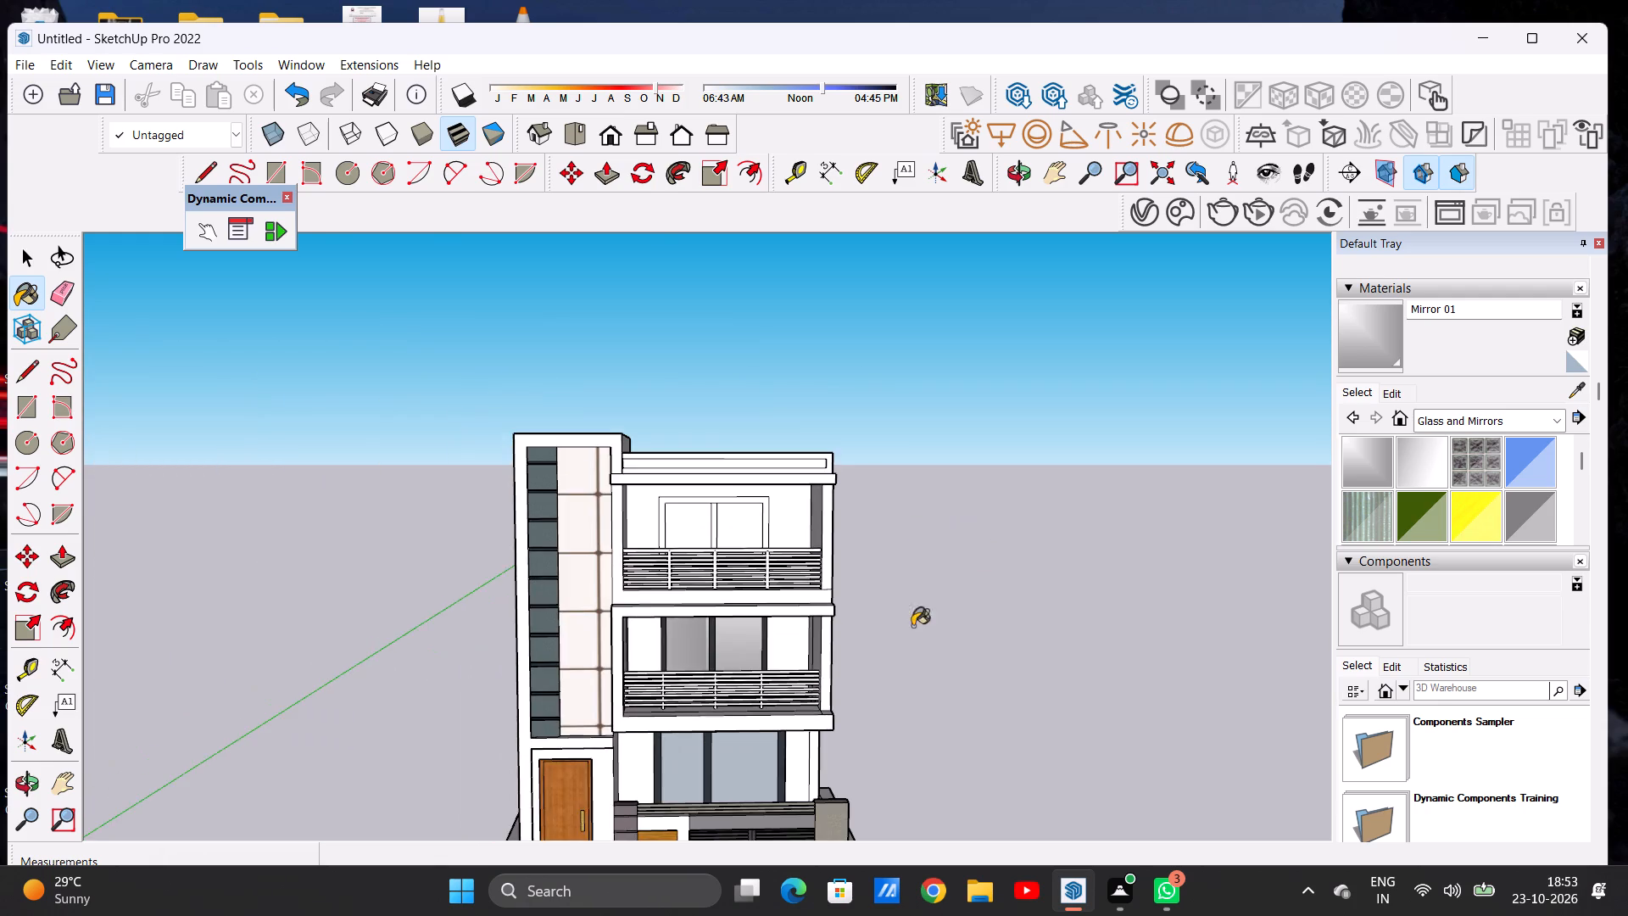
middle_click_drag(882, 632, 849, 584)
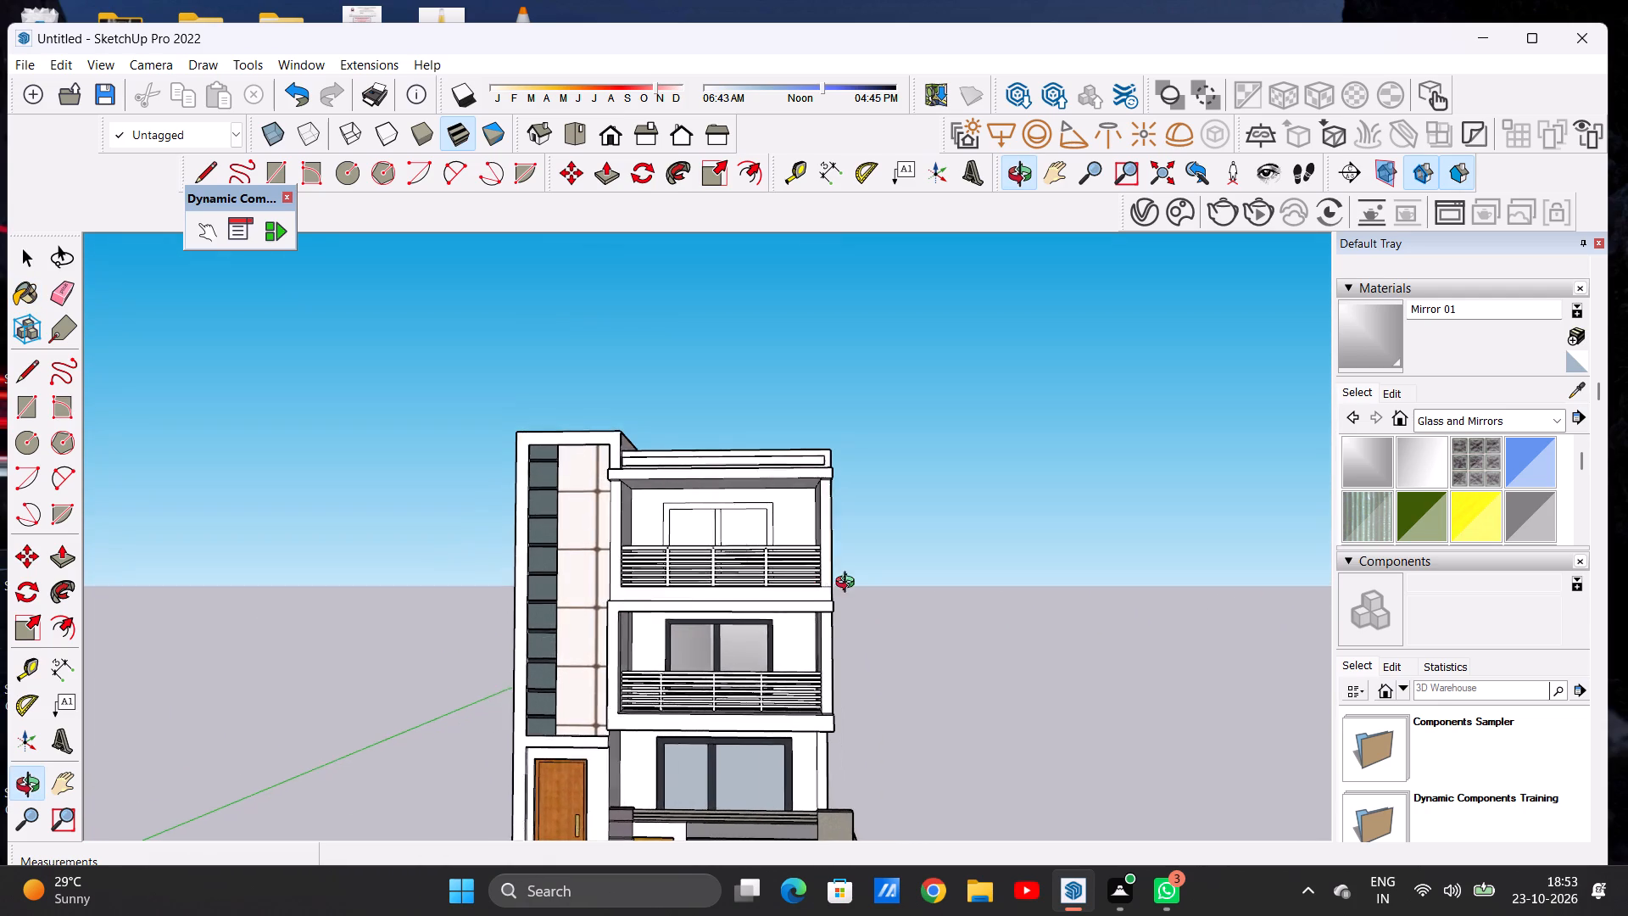
middle_click_drag(849, 584, 857, 595)
Paint the outer frame and centre mullion of the second-floor balcony window with Formica Laminate Dark from Synthetic Surfaces.
scroll(769, 560, "up", 2)
scroll(769, 560, "down", 1)
scroll(769, 560, "up", 2)
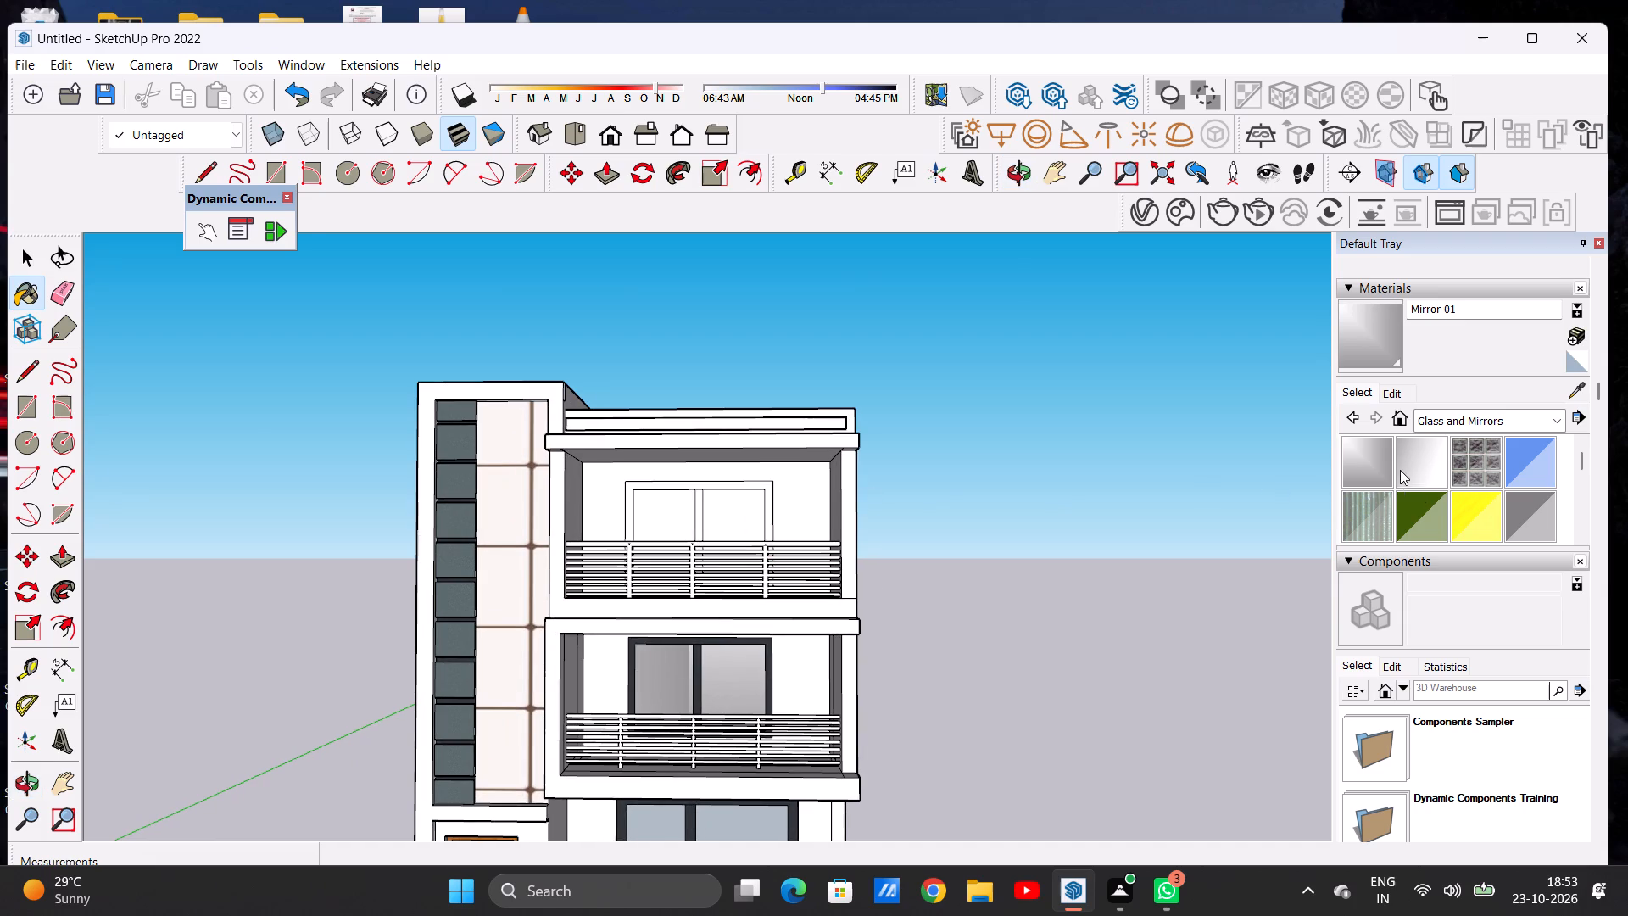
left_click(1458, 411)
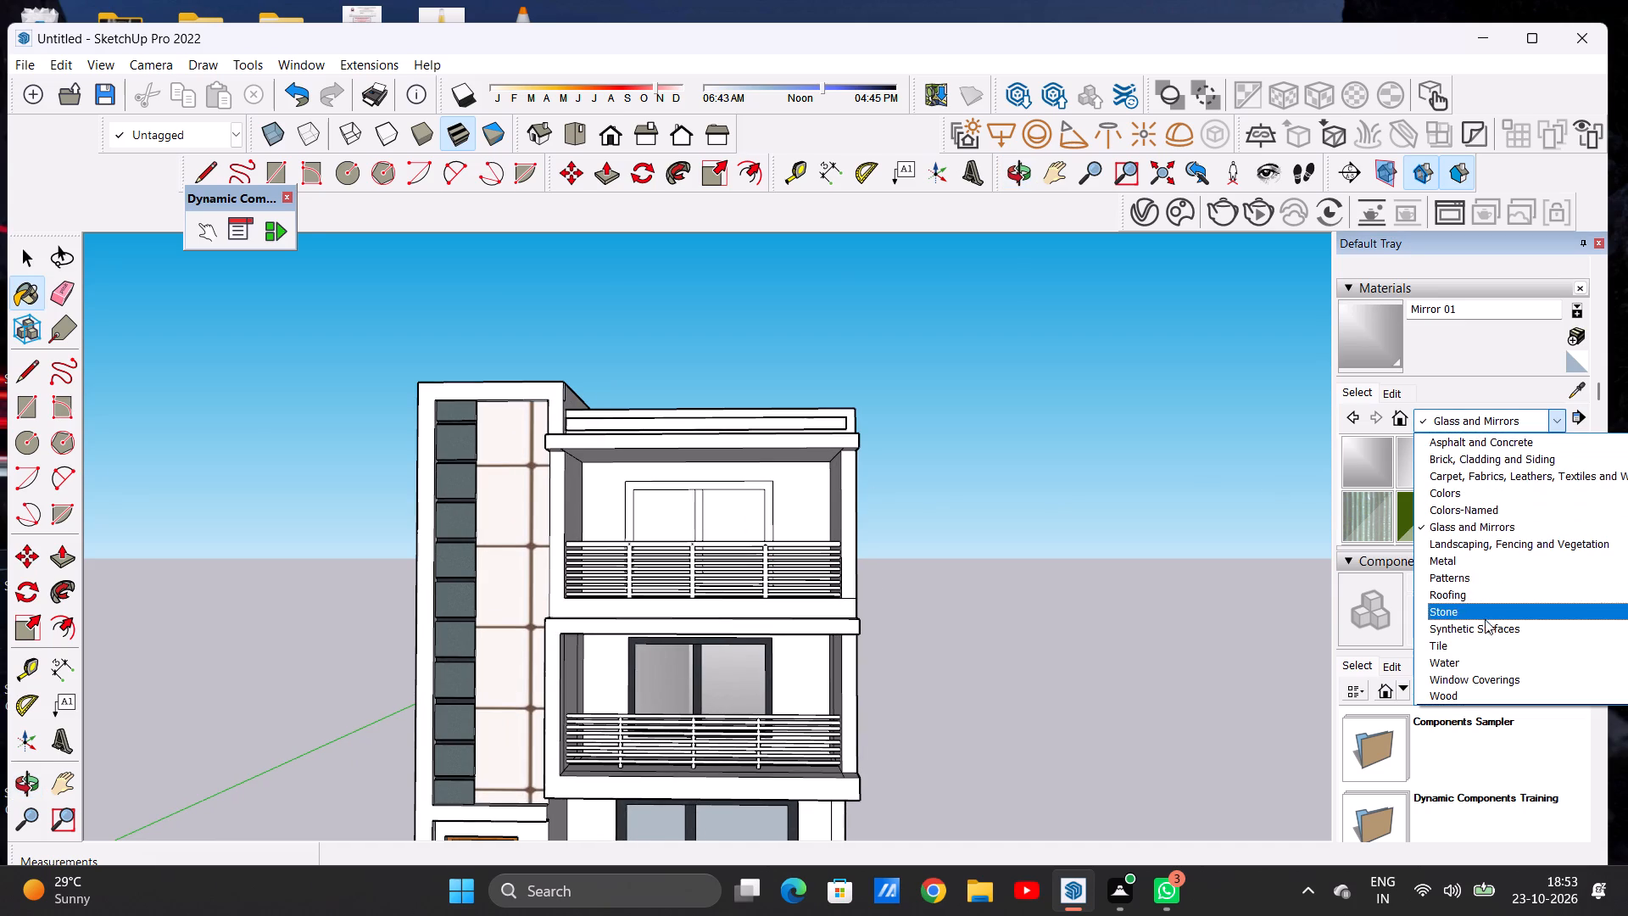
left_click(1489, 641)
left_click(1487, 417)
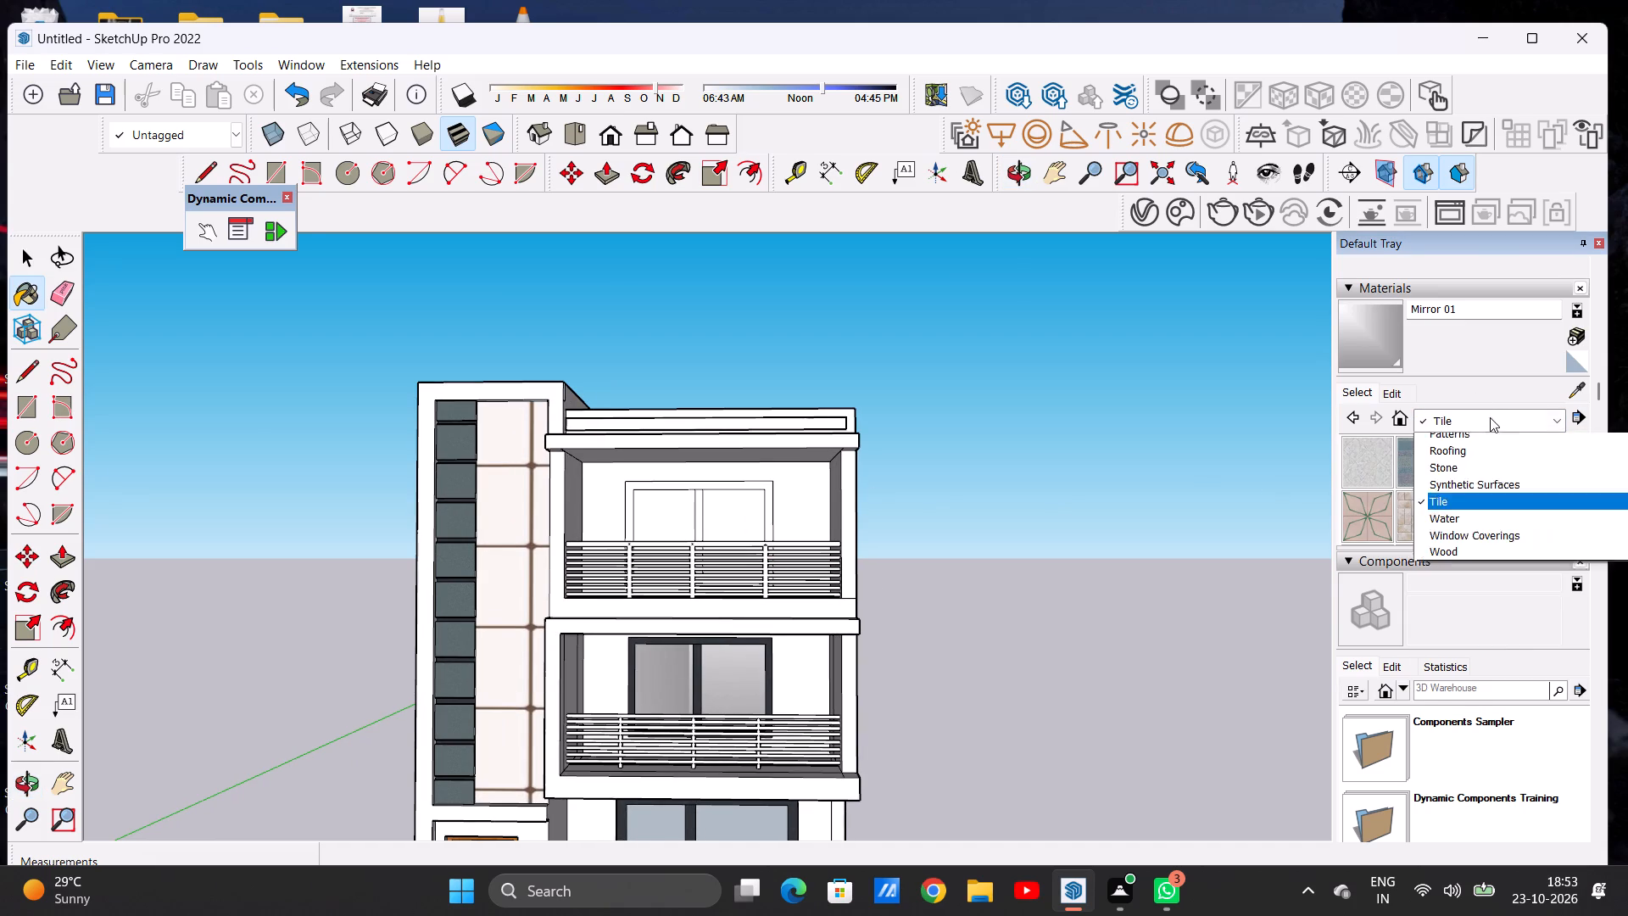
left_click(1500, 630)
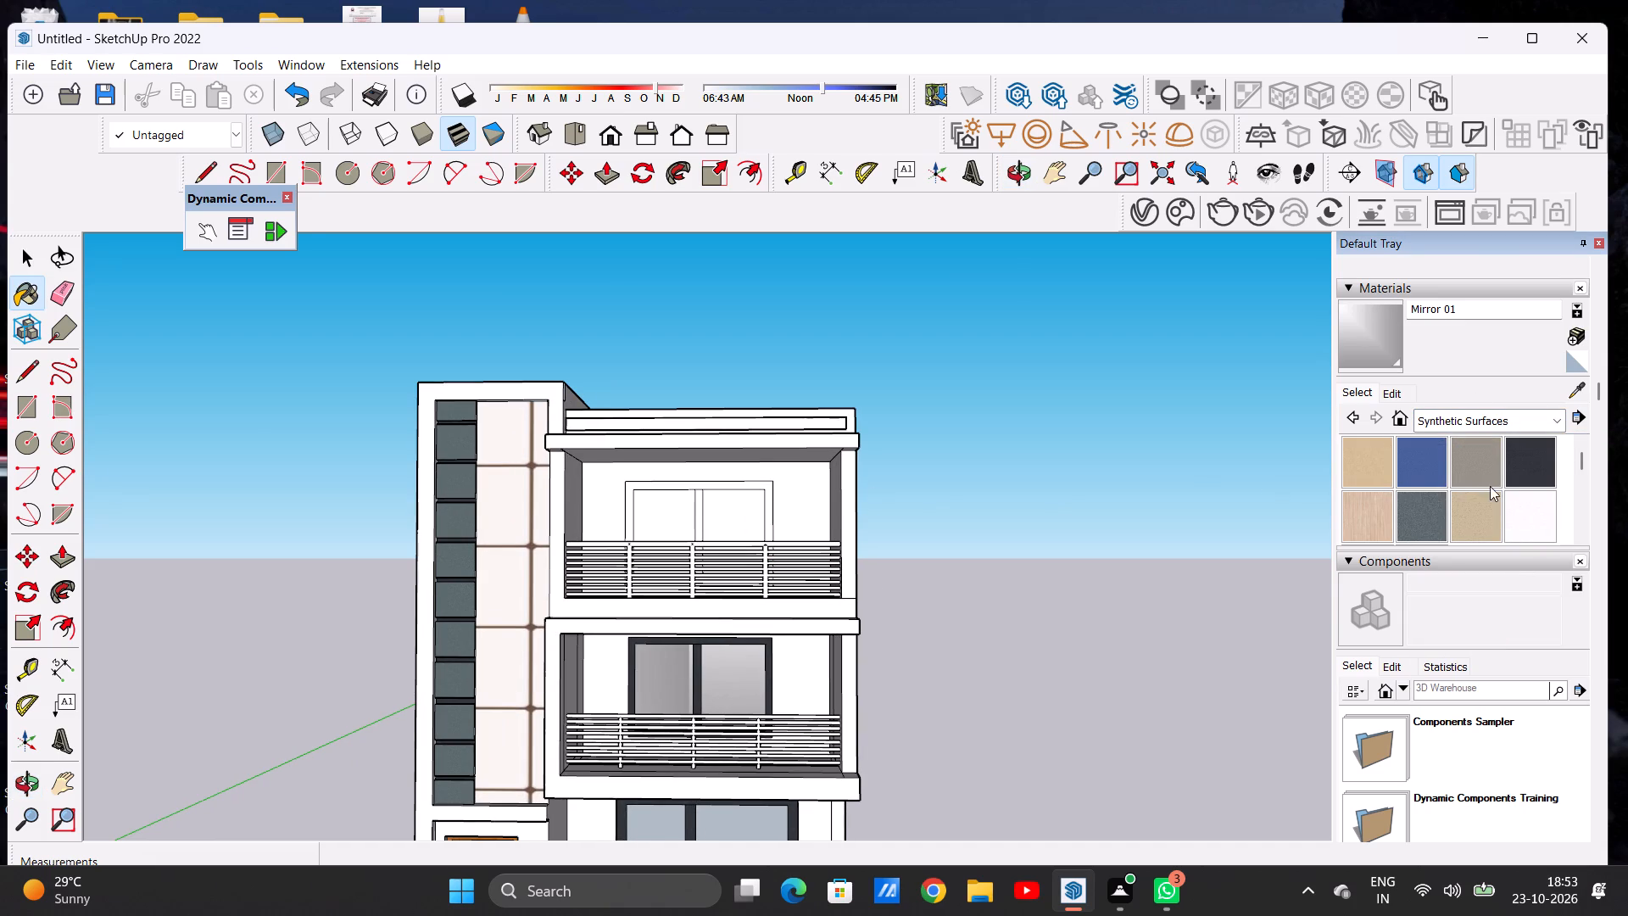
left_click(1526, 449)
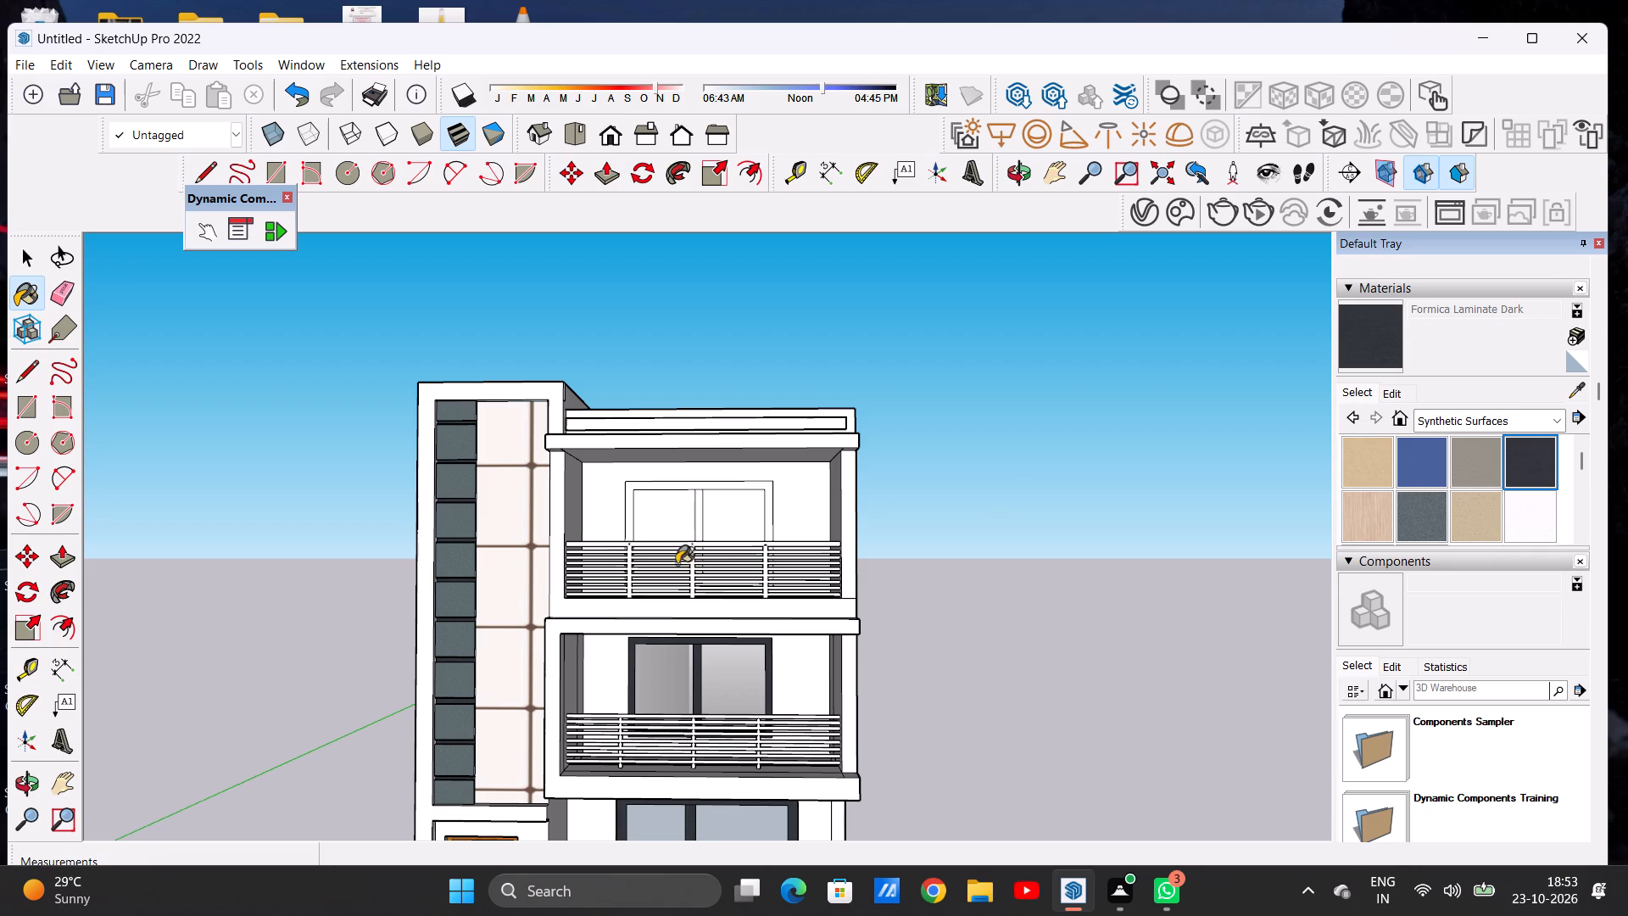
scroll(761, 499, "up", 12)
left_click(769, 485)
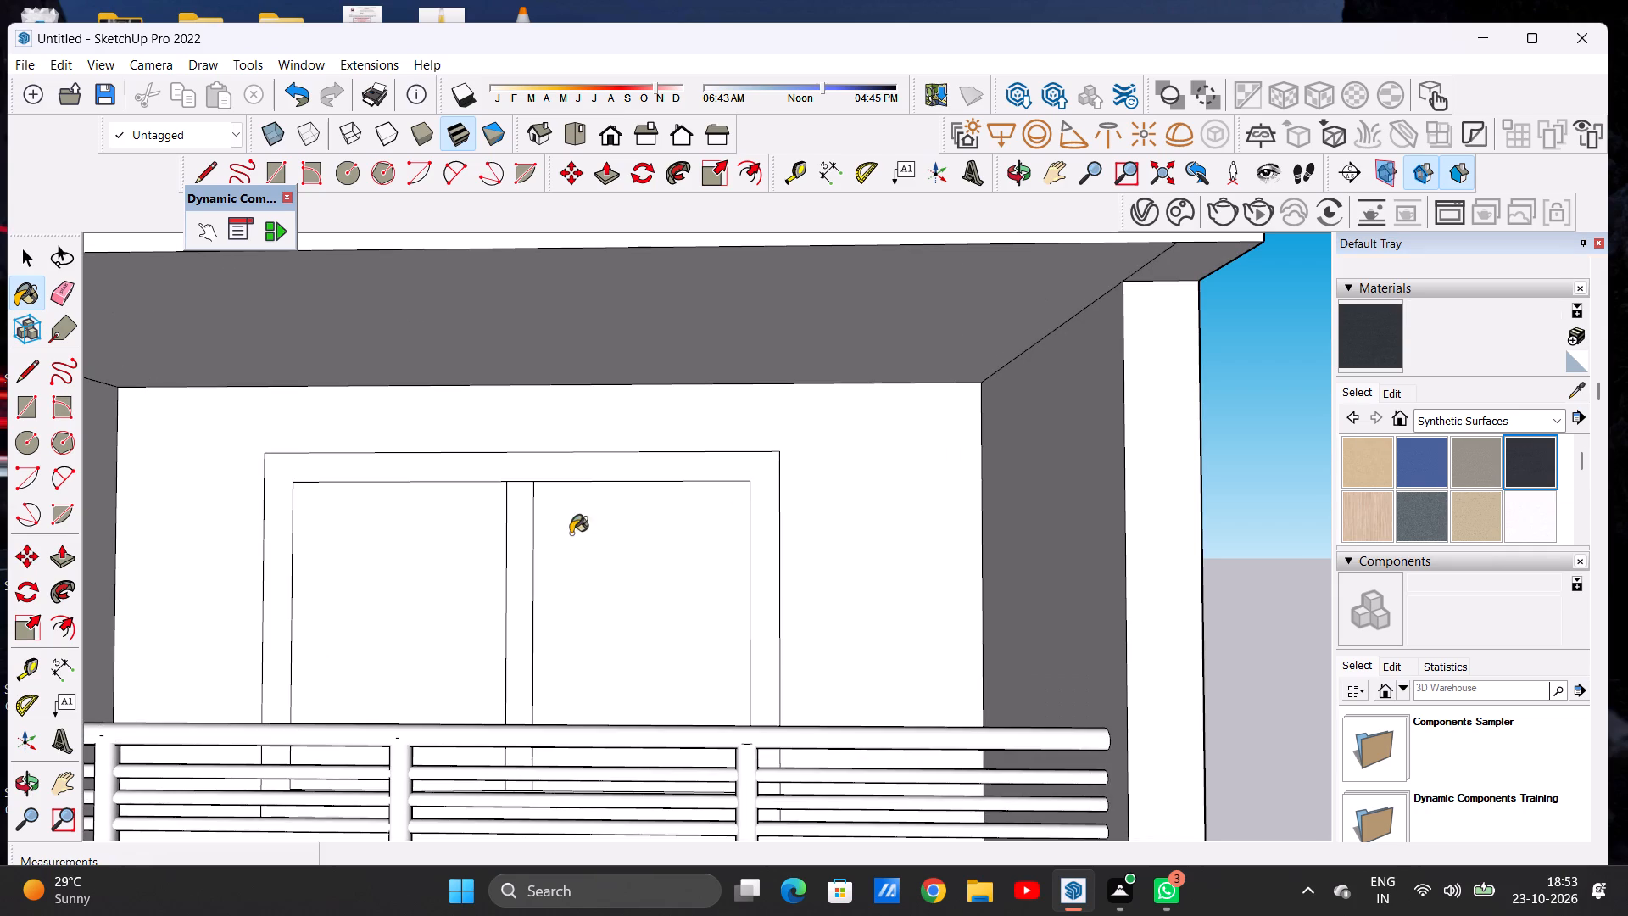
scroll(476, 545, "up", 7)
left_click(571, 460)
scroll(576, 506, "down", 17)
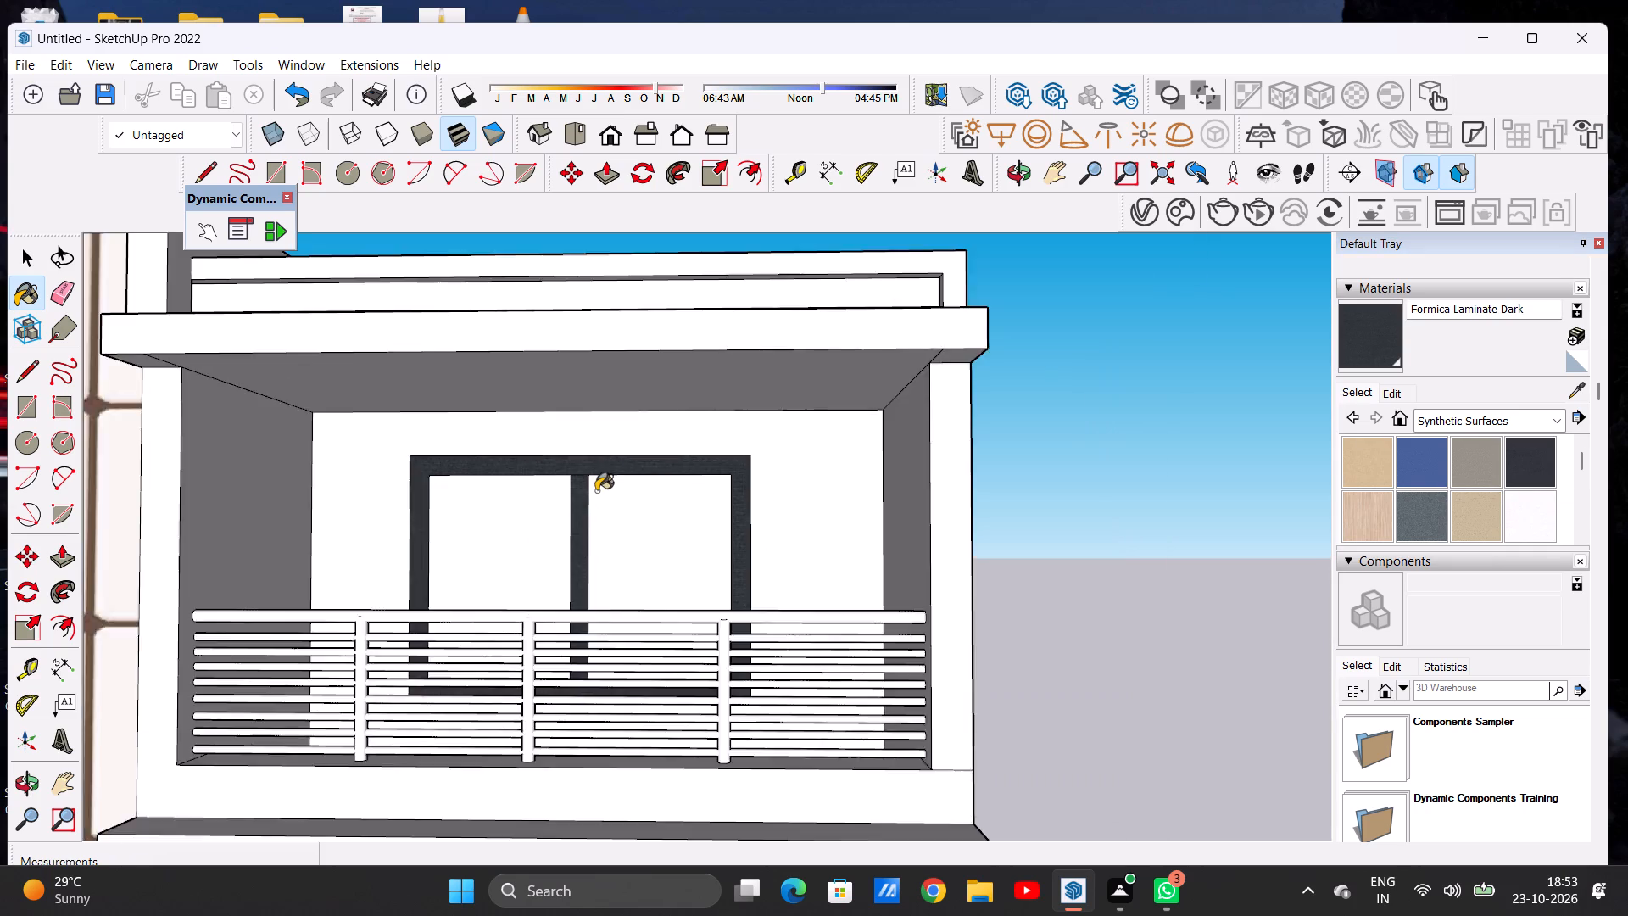
scroll(596, 491, "down", 6)
key("space")
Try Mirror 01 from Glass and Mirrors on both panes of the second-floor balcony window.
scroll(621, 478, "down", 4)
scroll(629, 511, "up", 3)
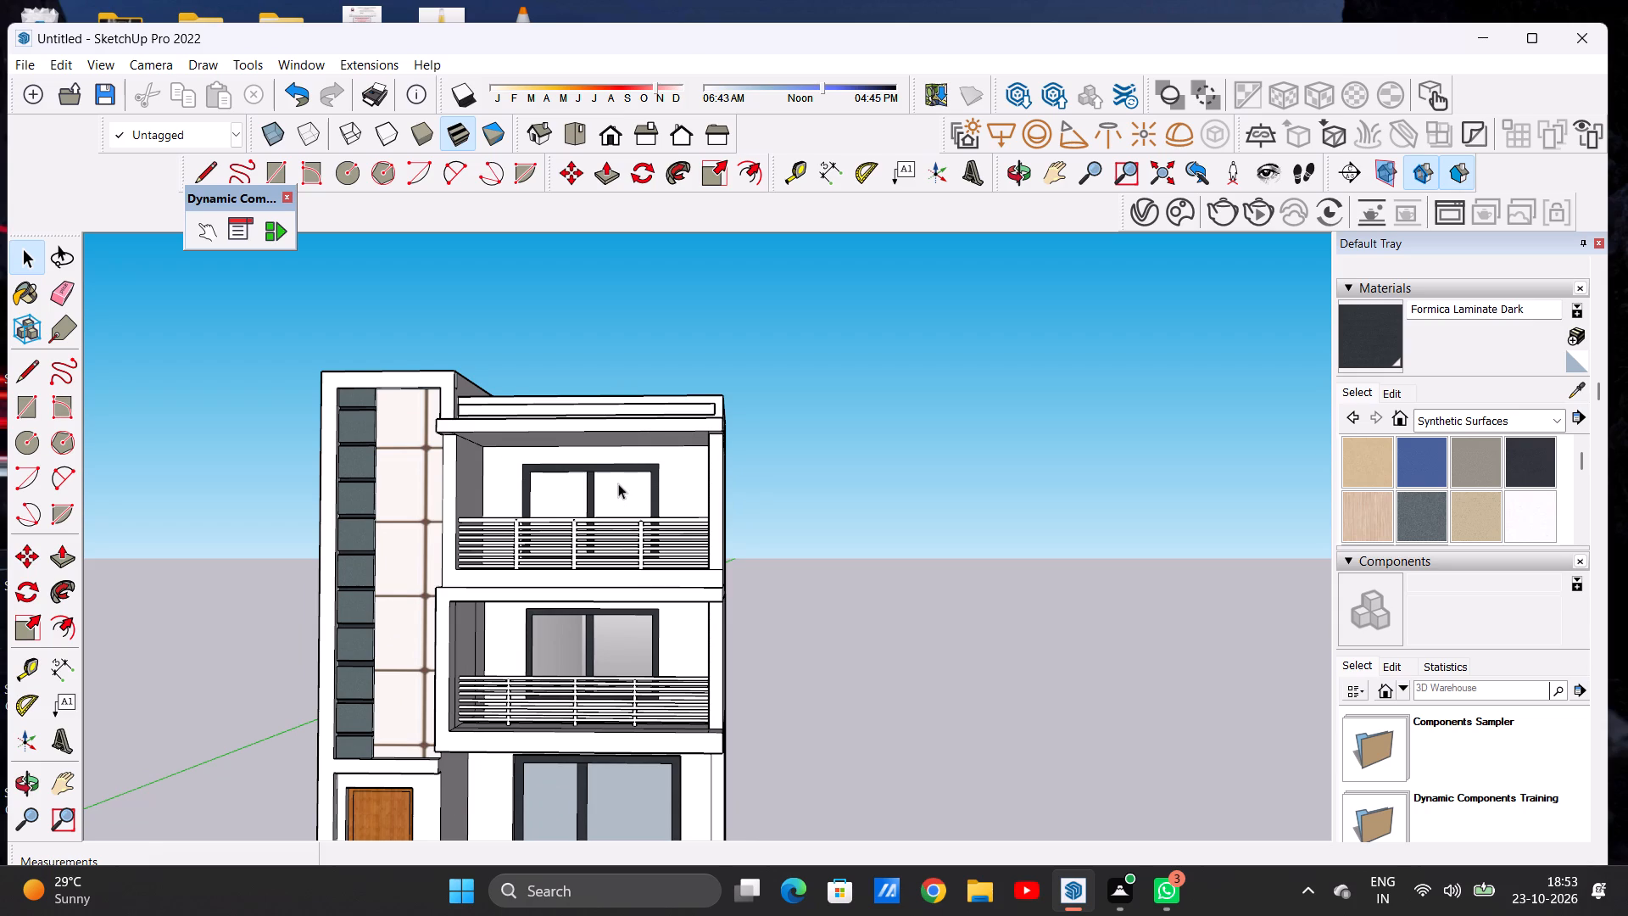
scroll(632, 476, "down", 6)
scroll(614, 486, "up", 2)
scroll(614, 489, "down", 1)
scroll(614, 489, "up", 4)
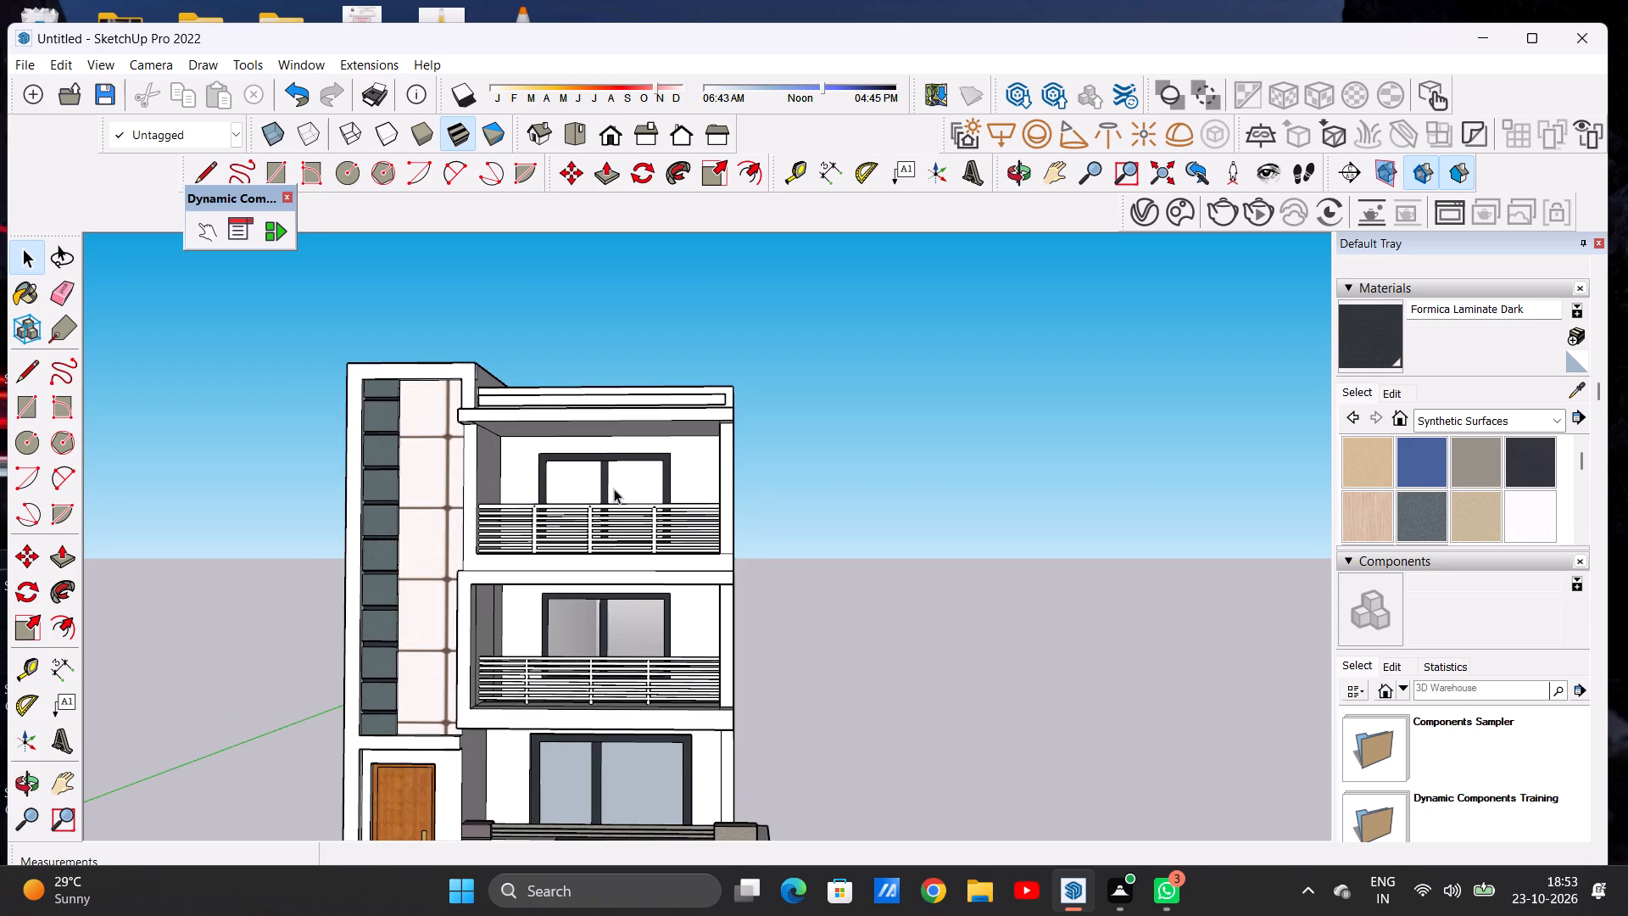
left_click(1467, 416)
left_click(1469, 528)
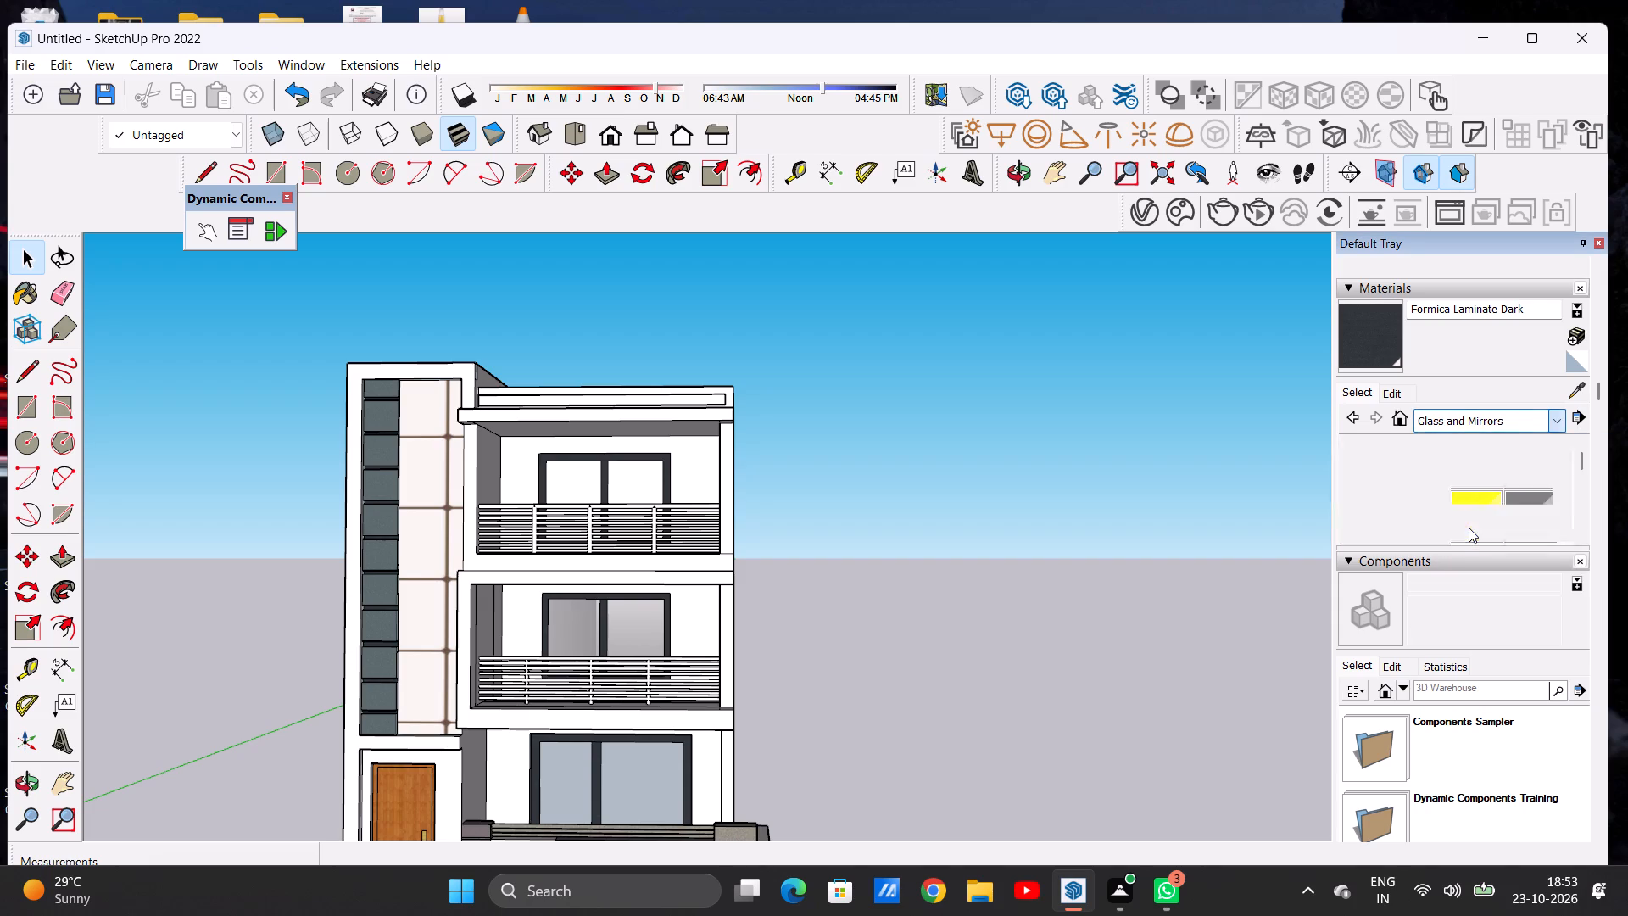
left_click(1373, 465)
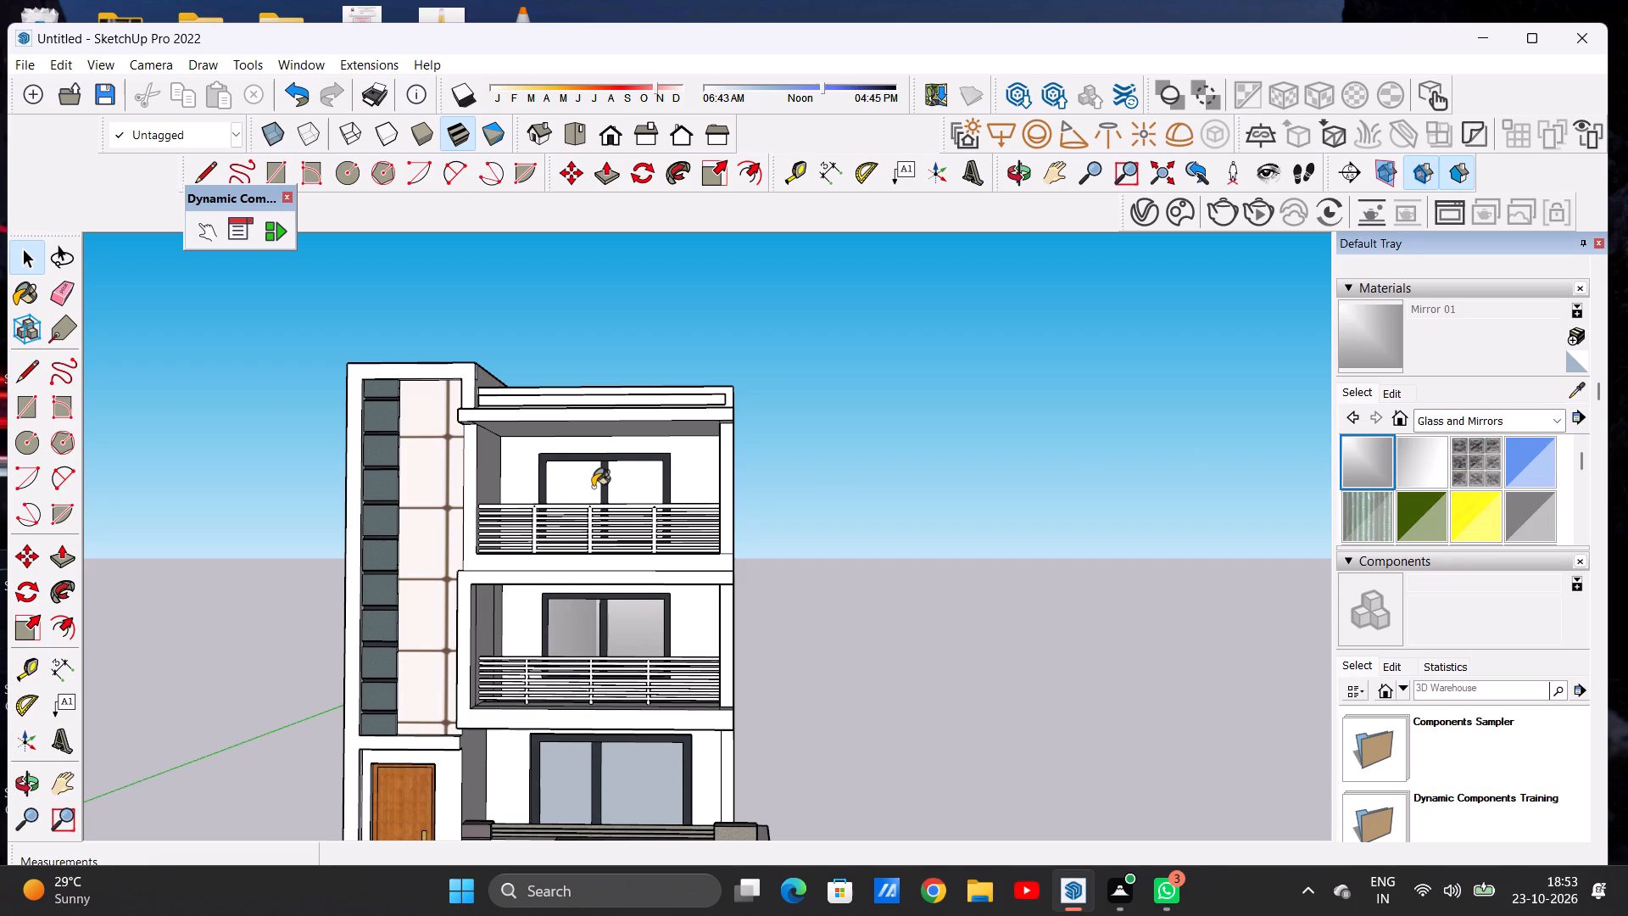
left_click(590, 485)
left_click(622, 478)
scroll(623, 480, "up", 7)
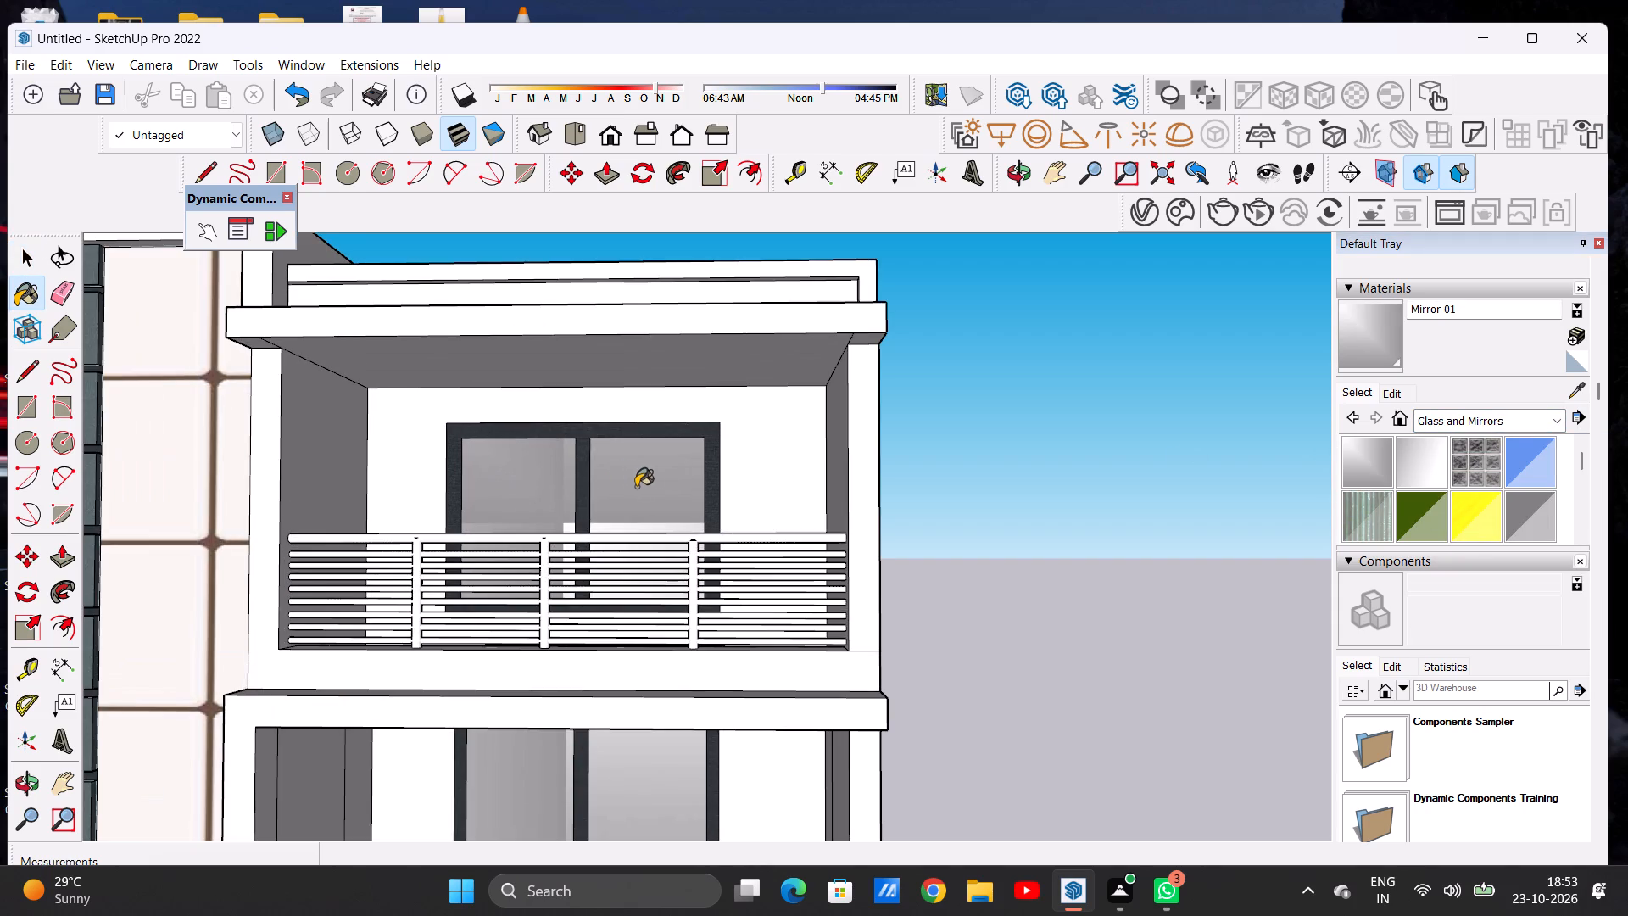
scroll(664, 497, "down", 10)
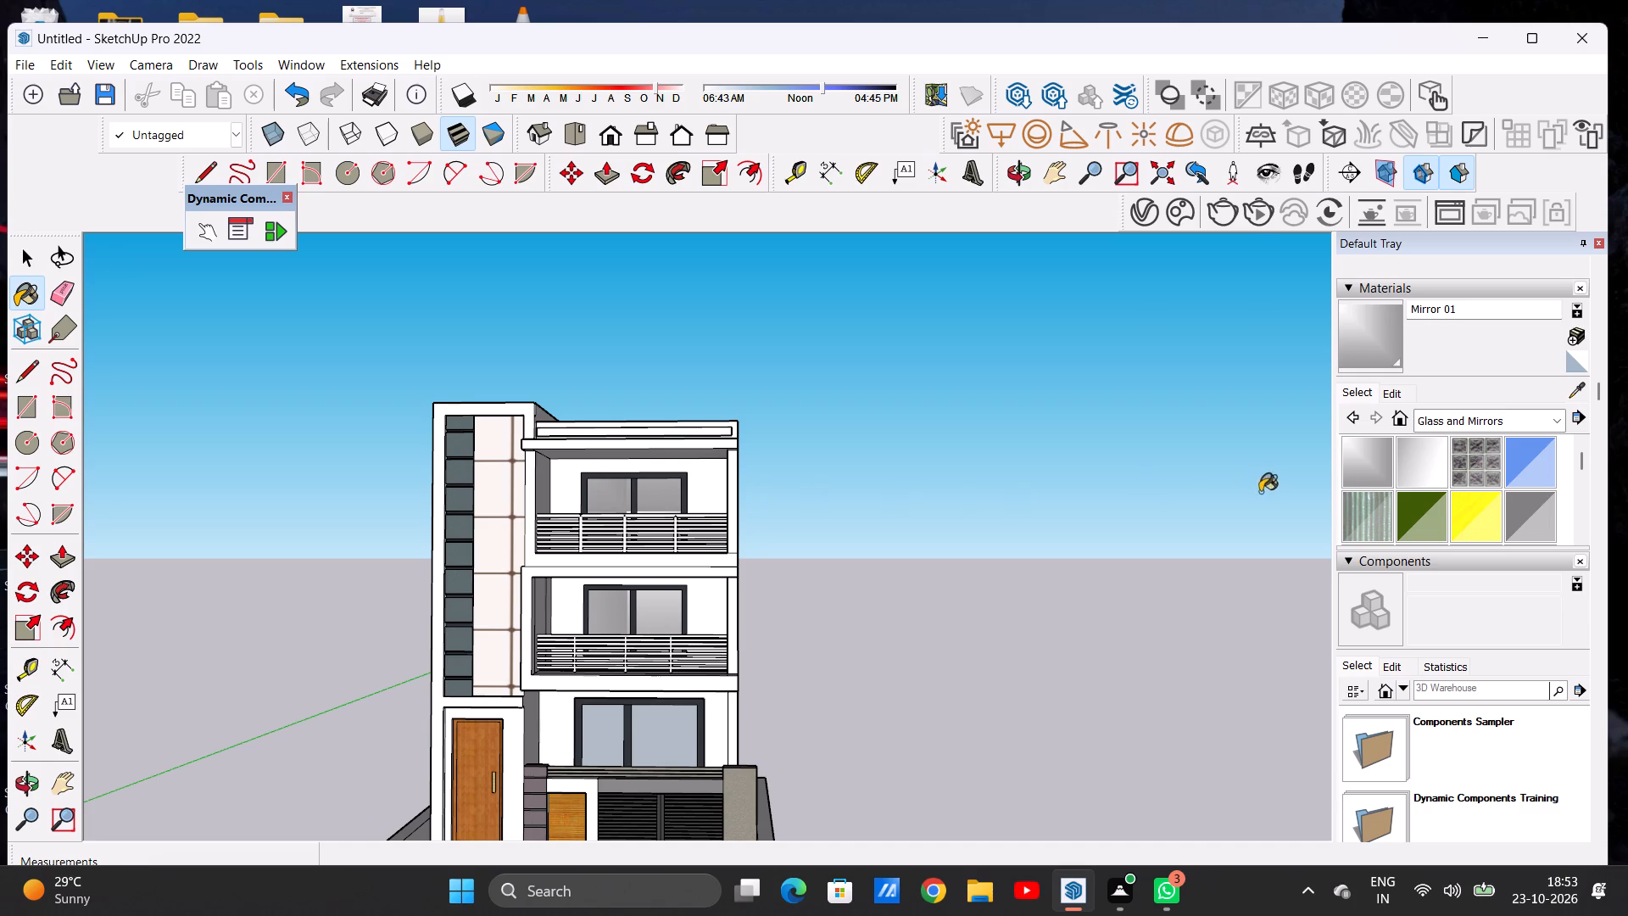
Paint both panes of the second-floor balcony window with Translucent Glass Gray from Glass and Mirrors.
scroll(1424, 515, "down", 1)
scroll(1425, 515, "up", 2)
left_click(1529, 622)
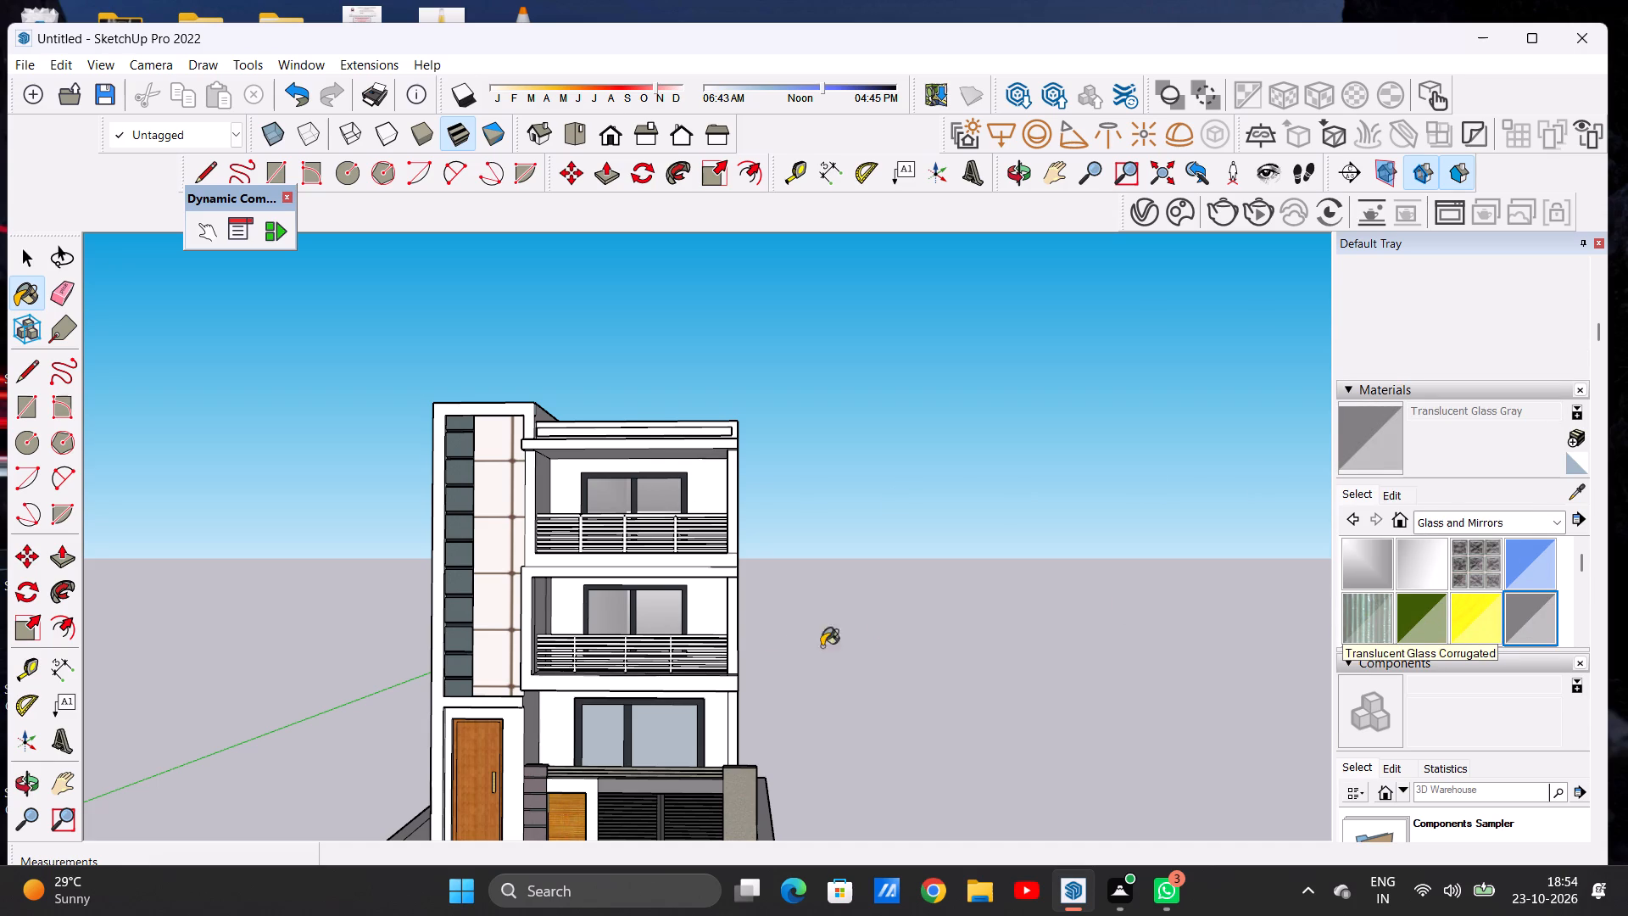
scroll(583, 509, "up", 6)
left_click(652, 489)
left_click(722, 488)
scroll(682, 488, "down", 7)
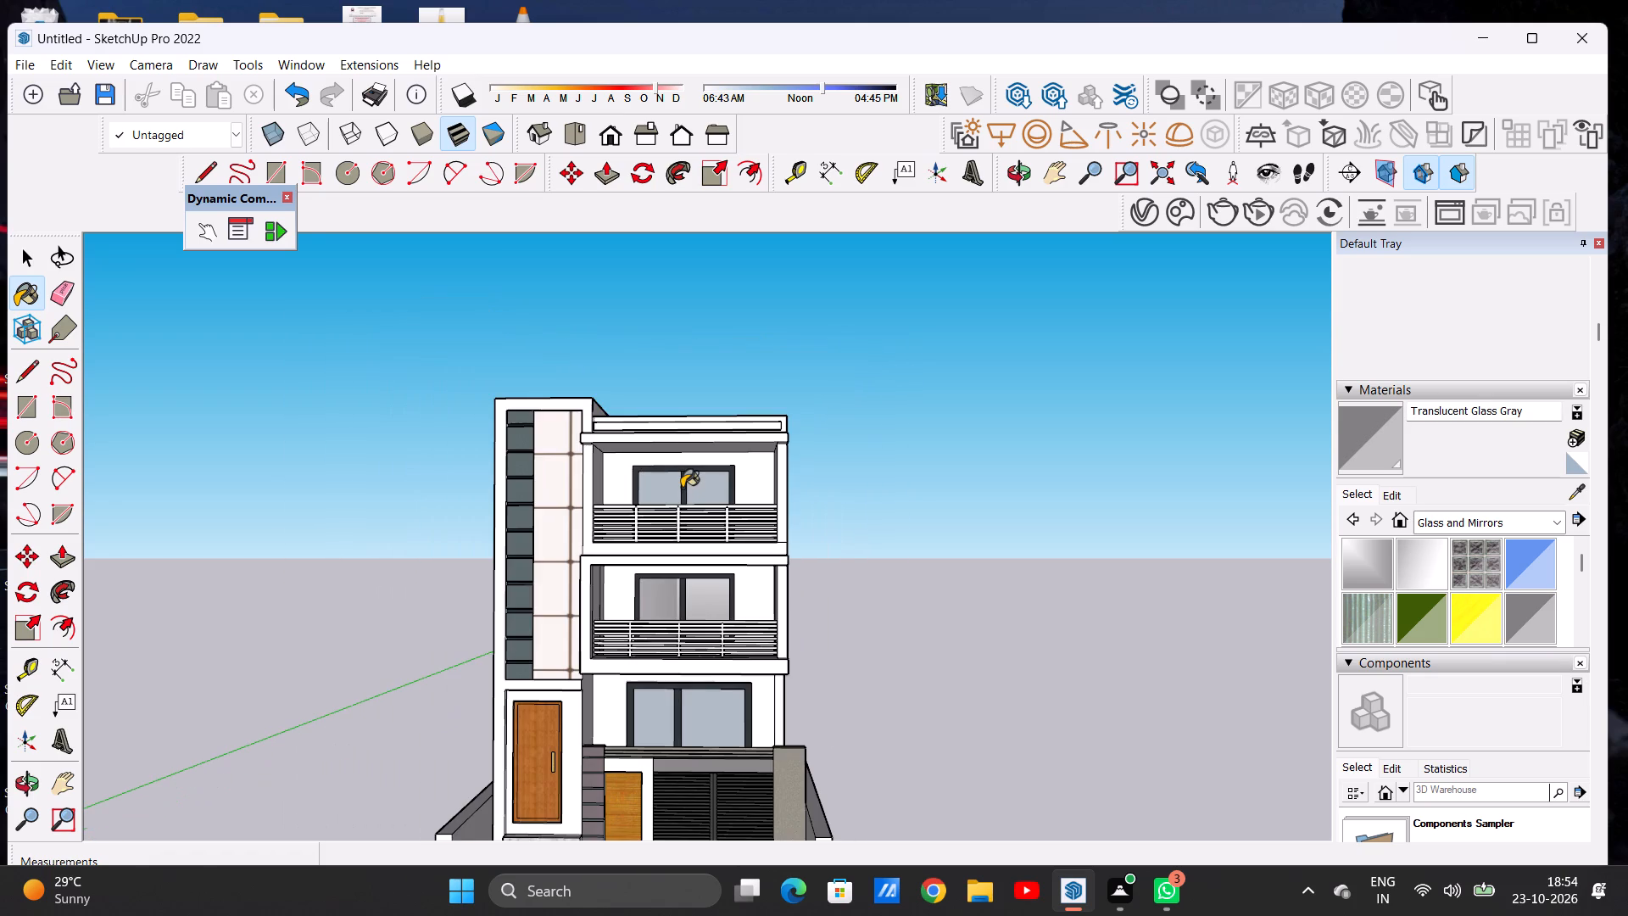
key("space")
scroll(544, 558, "down", 14)
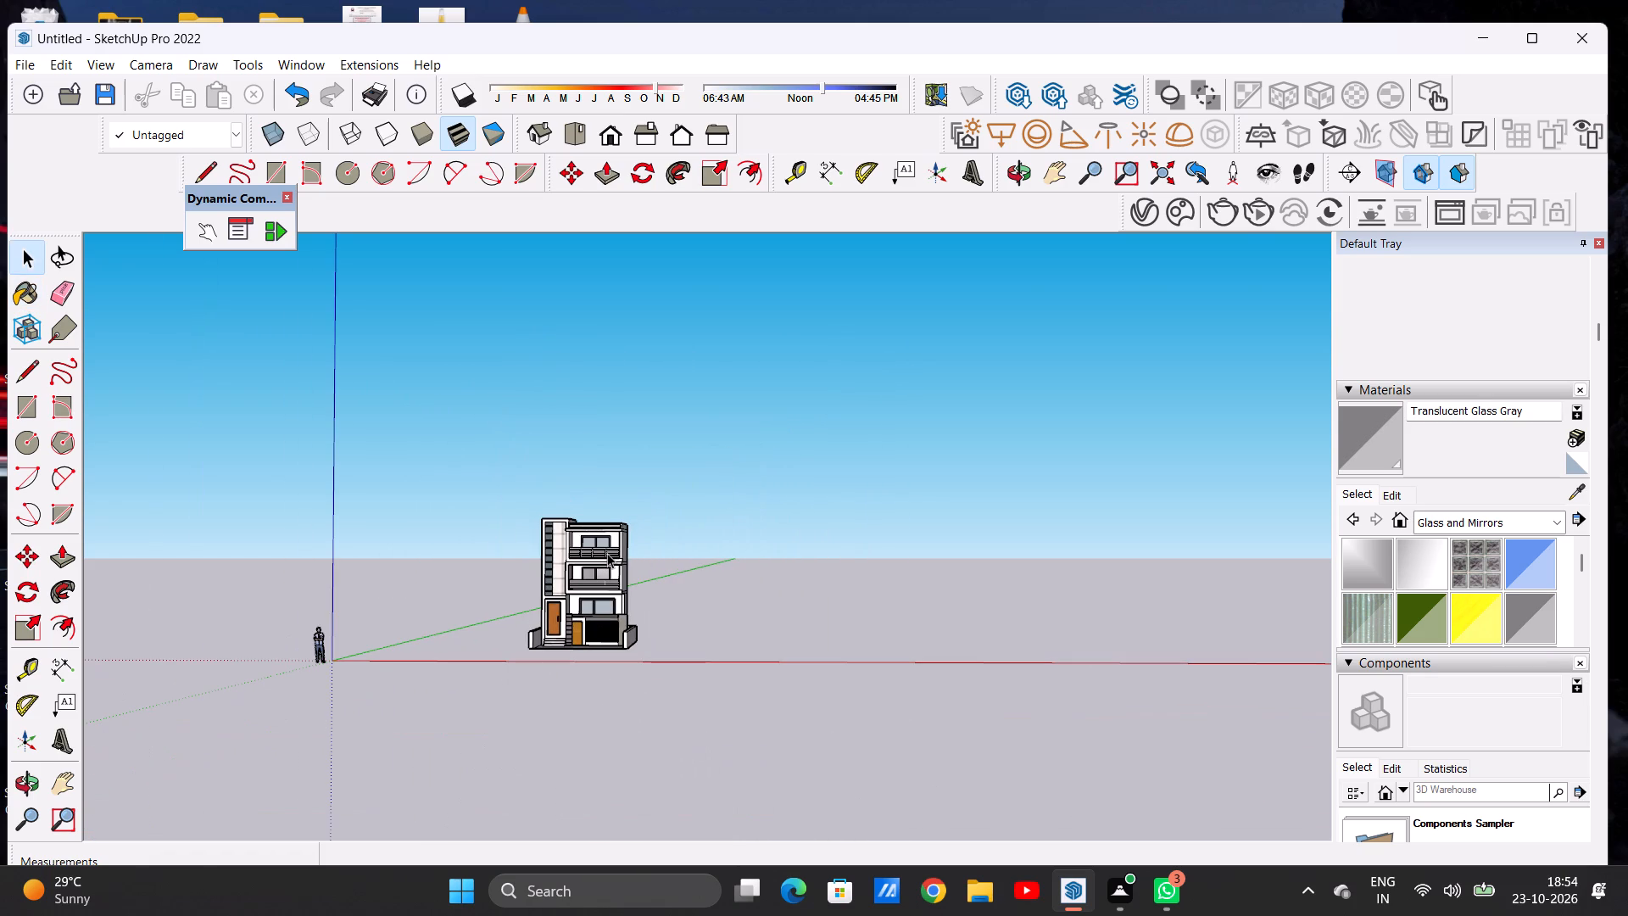
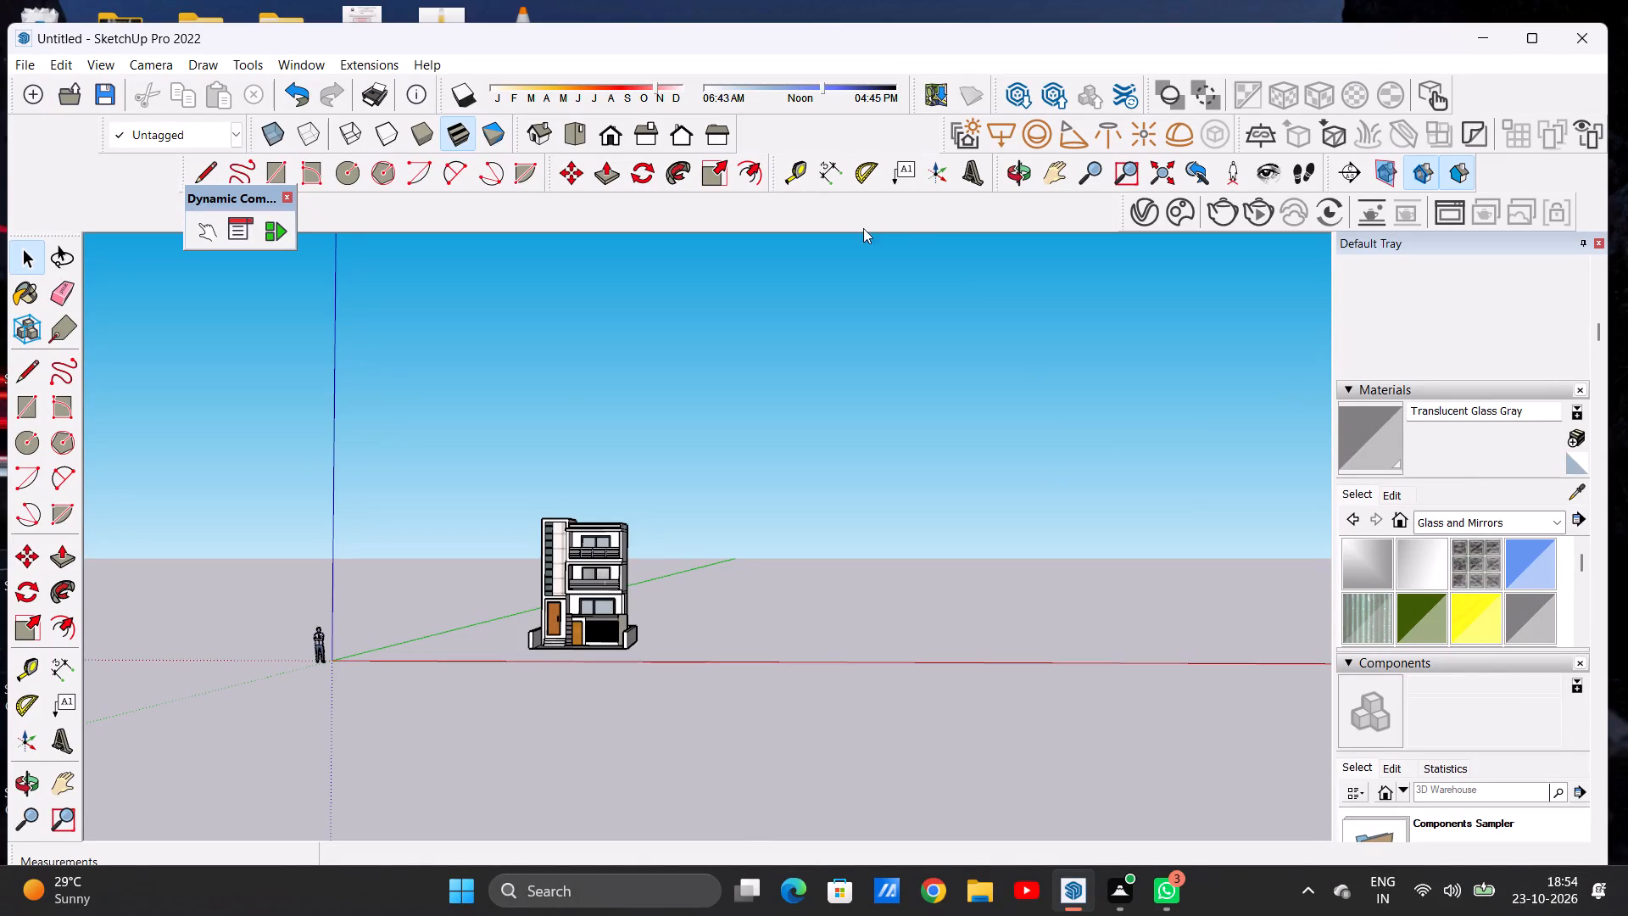
Examine the house's front elevation from the ground-floor gate up to the top-floor balcony.
scroll(480, 607, "down", 2)
scroll(579, 606, "up", 13)
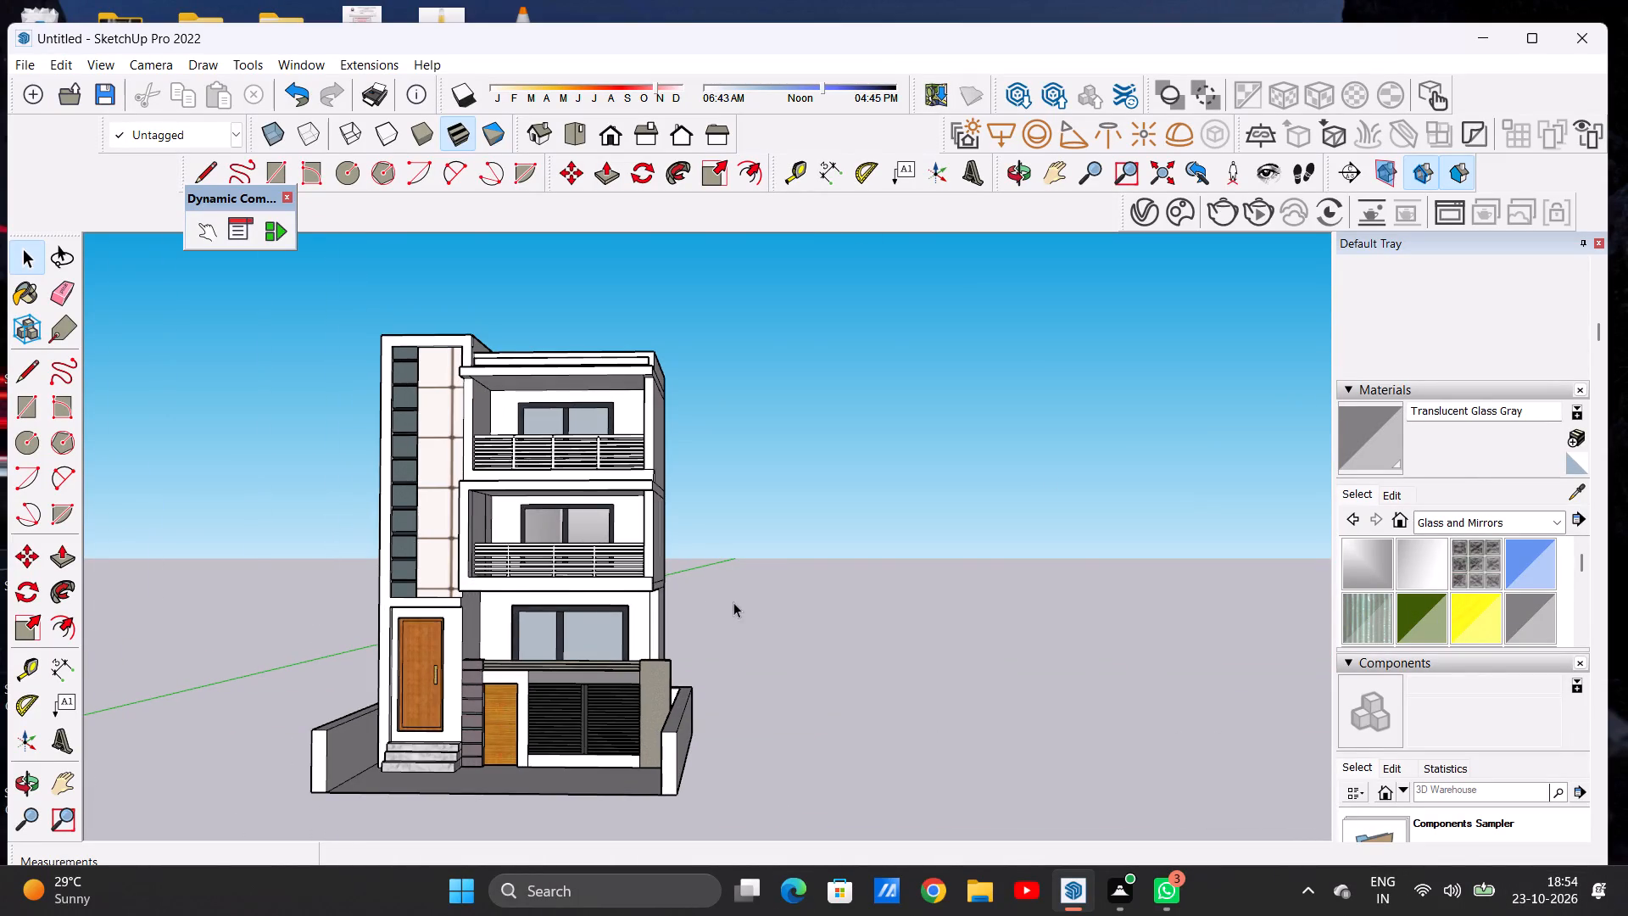
middle_click_drag(666, 600, 722, 604)
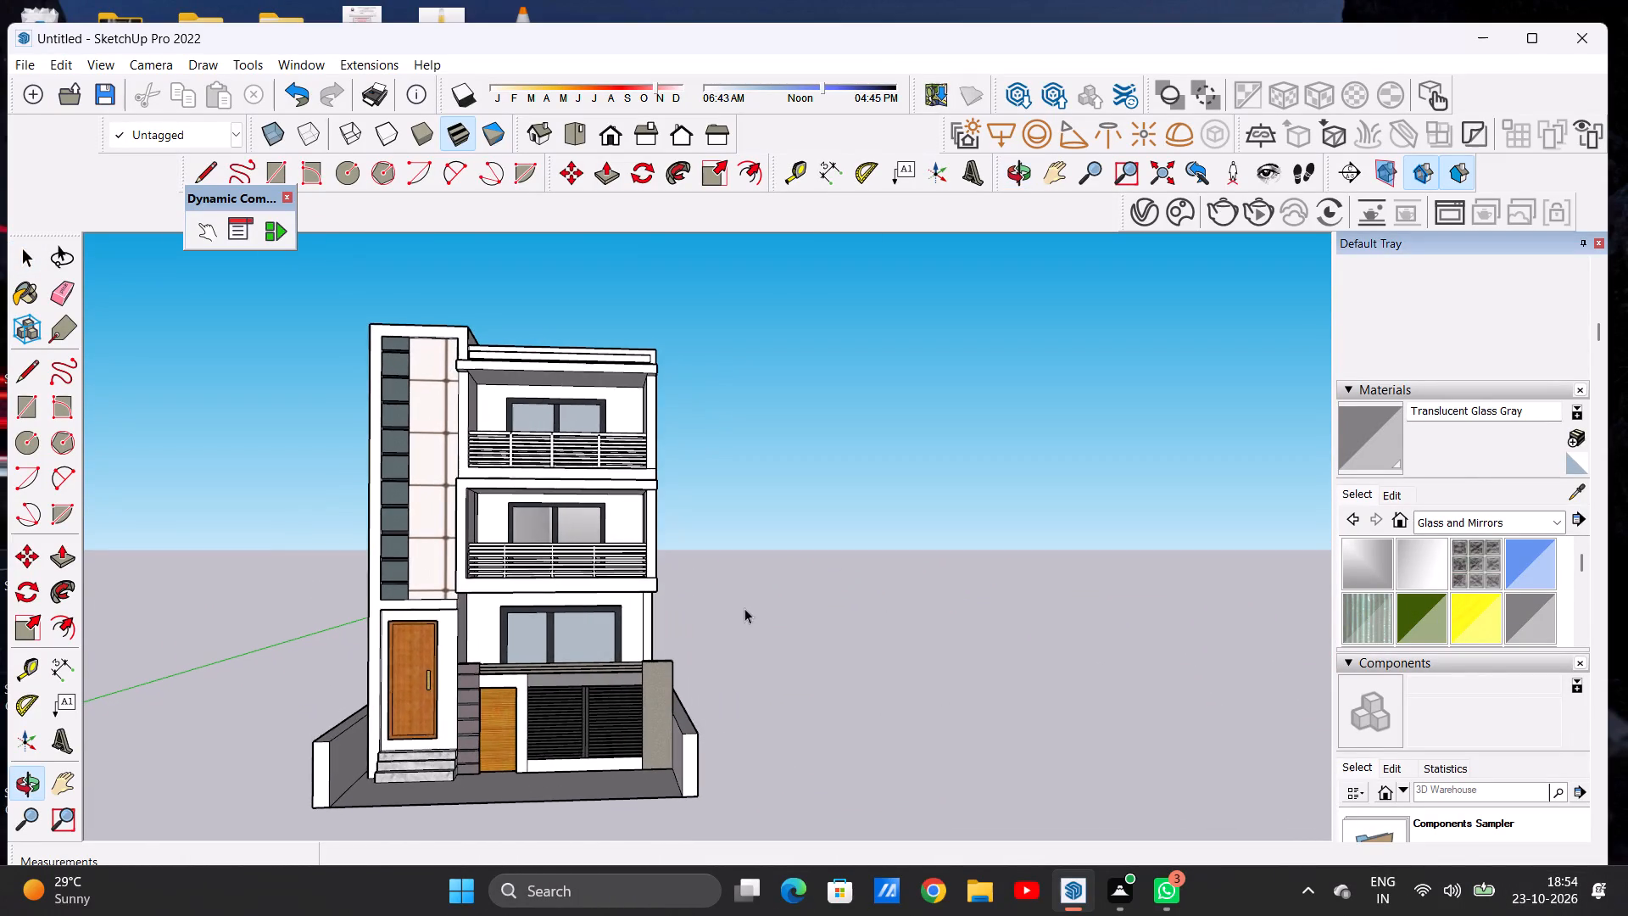
scroll(794, 586, "up", 1)
scroll(805, 584, "down", 2)
scroll(570, 707, "up", 9)
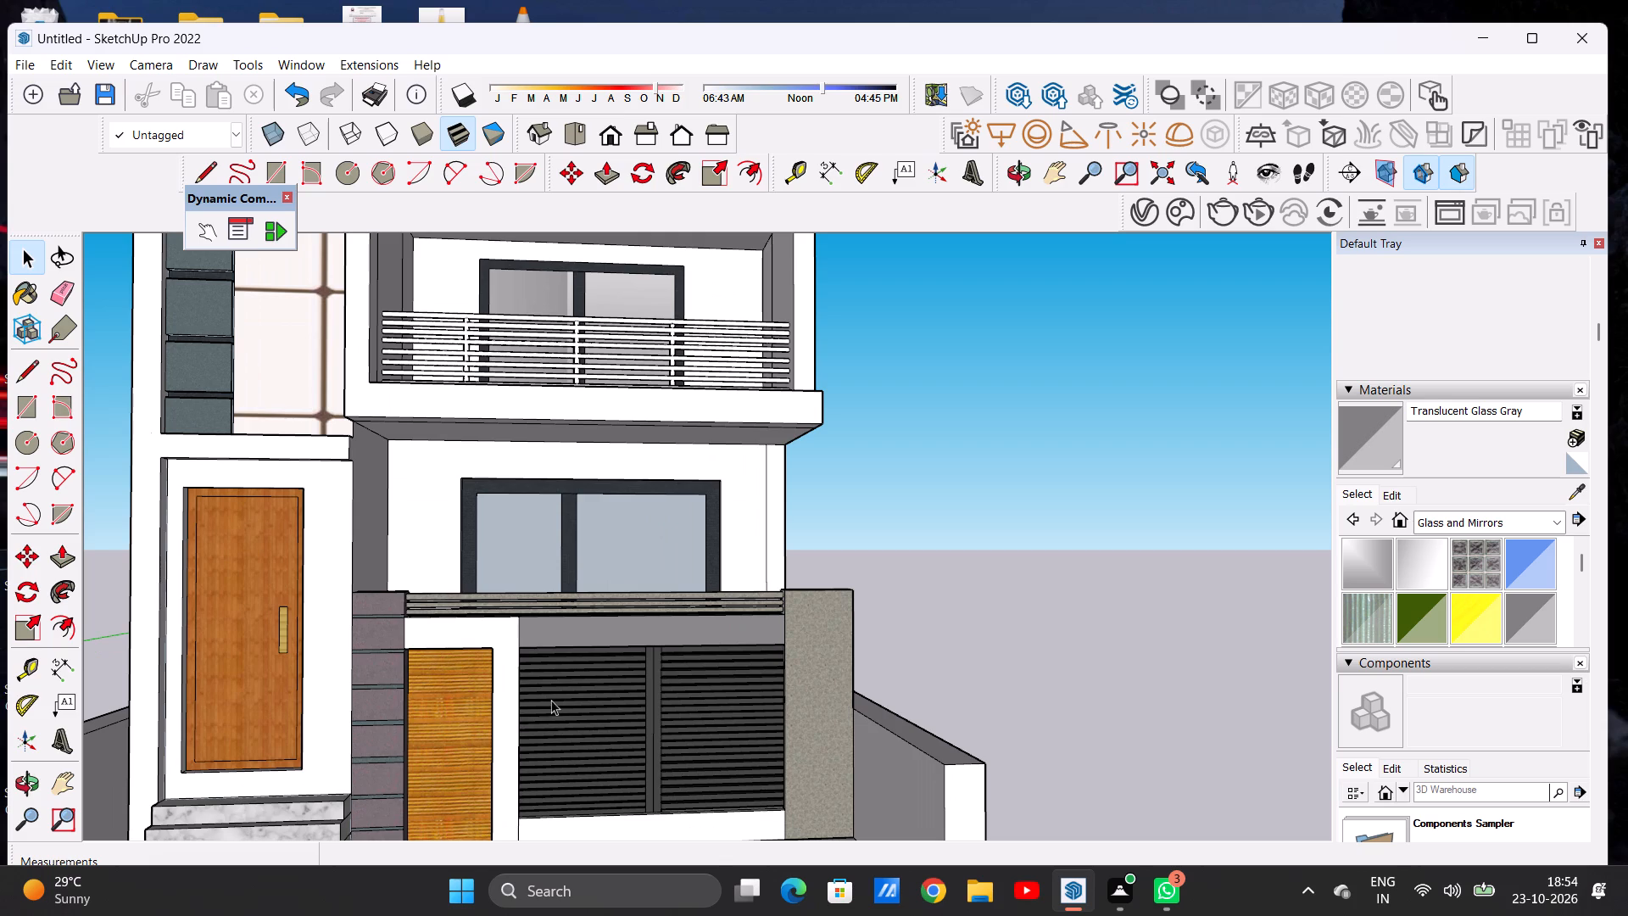
scroll(554, 700, "down", 7)
scroll(735, 536, "down", 5)
scroll(524, 420, "up", 6)
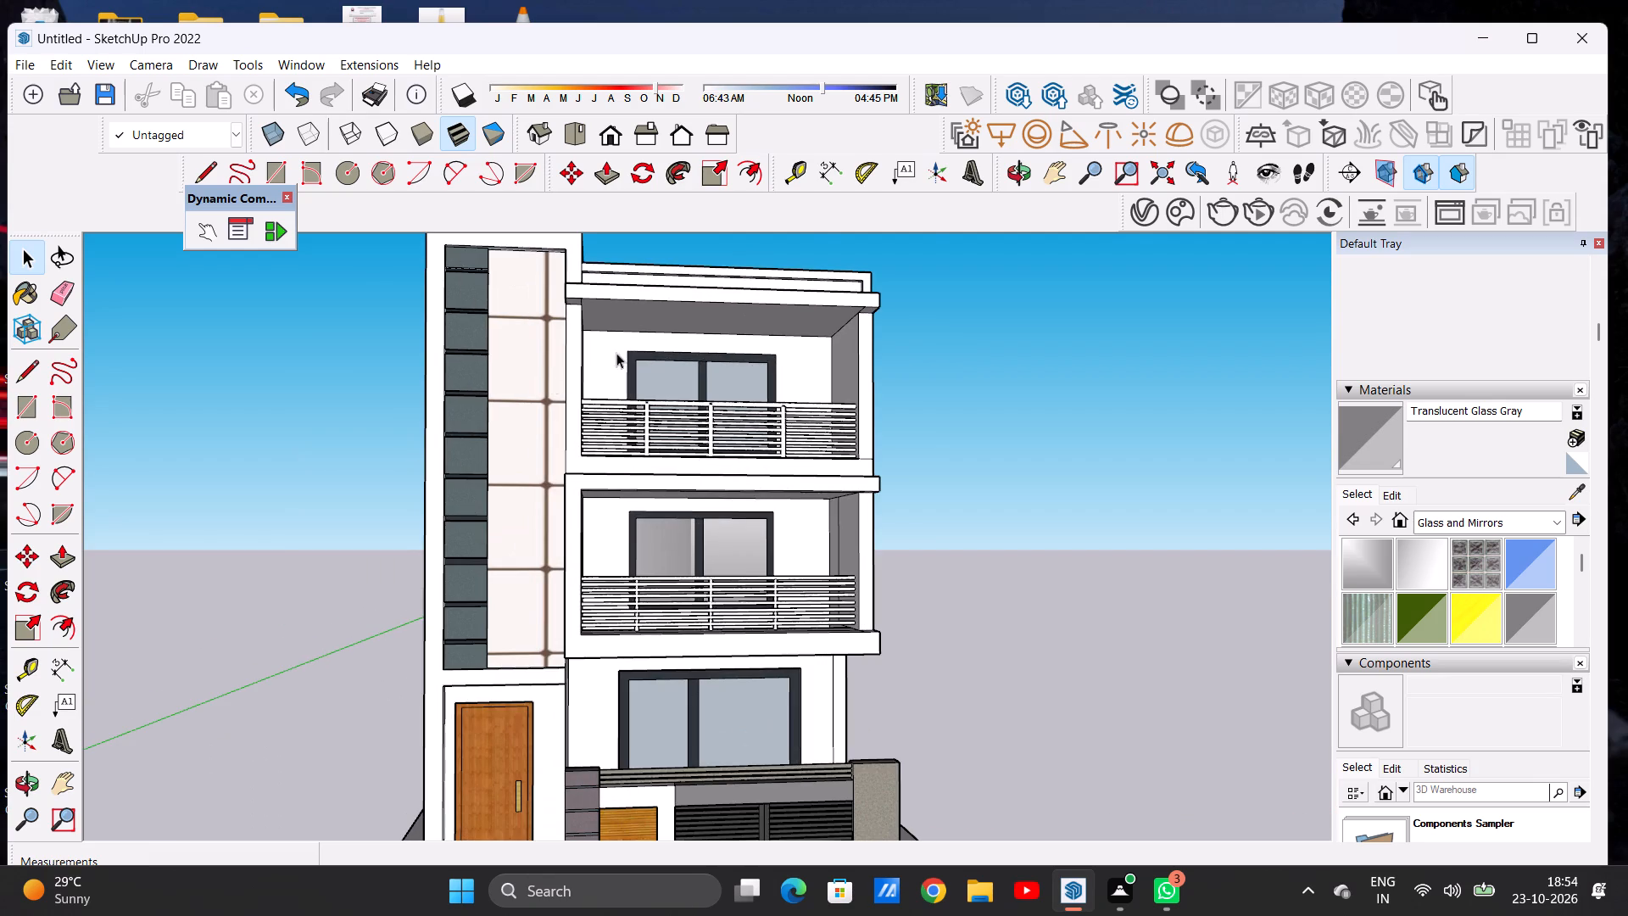
scroll(761, 351, "up", 5)
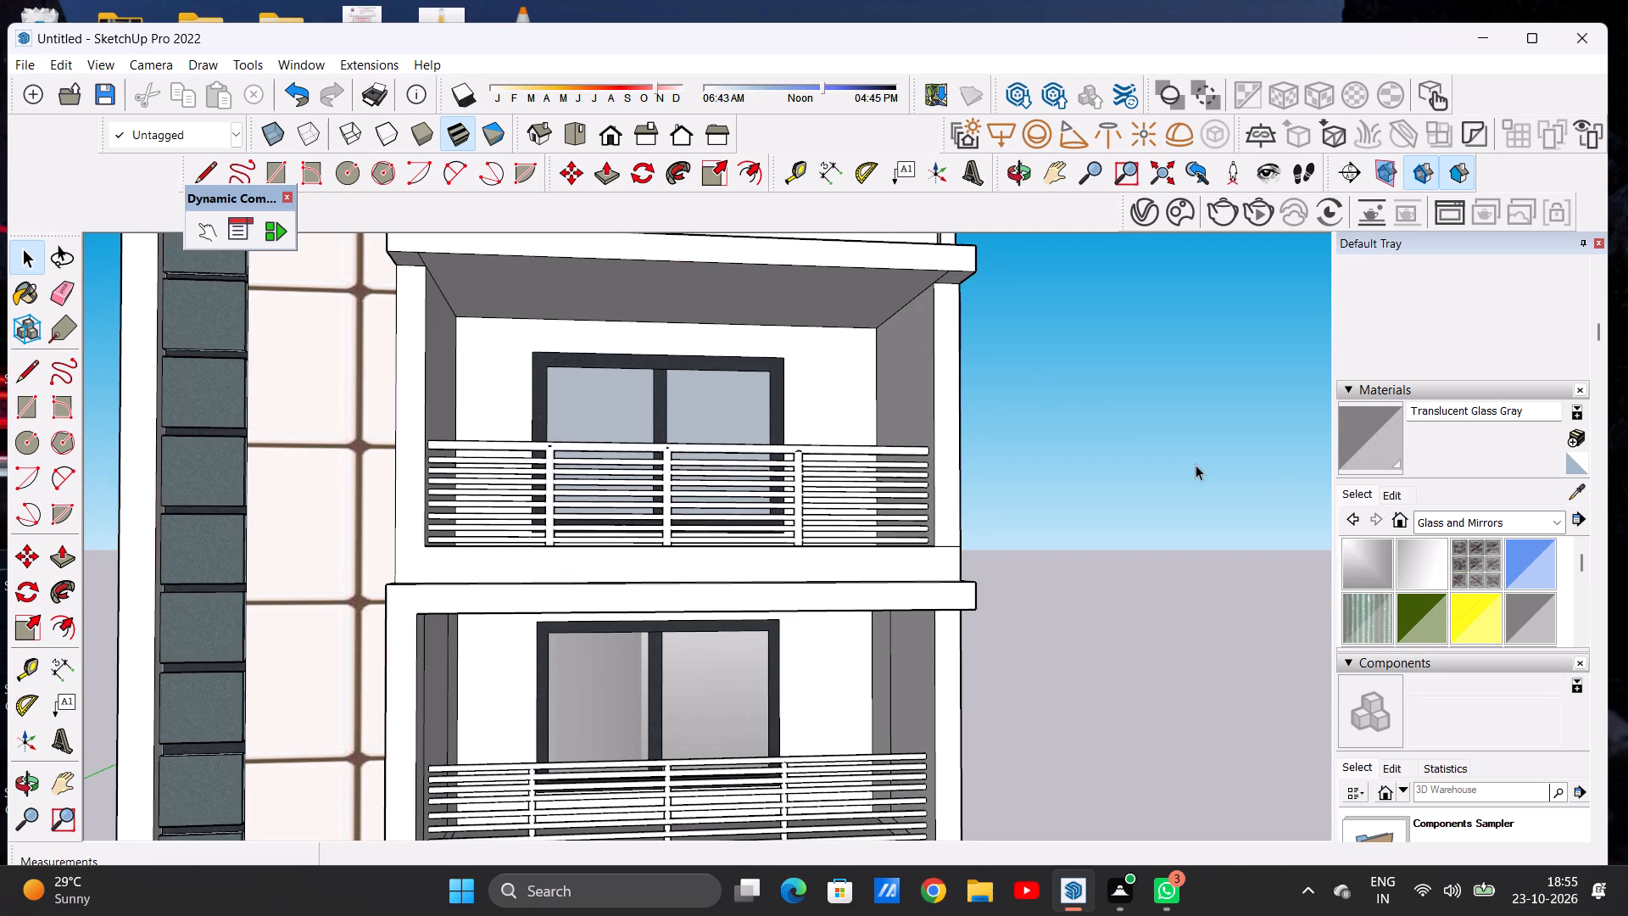
Paint the top-floor balcony ceiling with Formica Speckled Grey from the Synthetic Surfaces materials.
left_click(1470, 520)
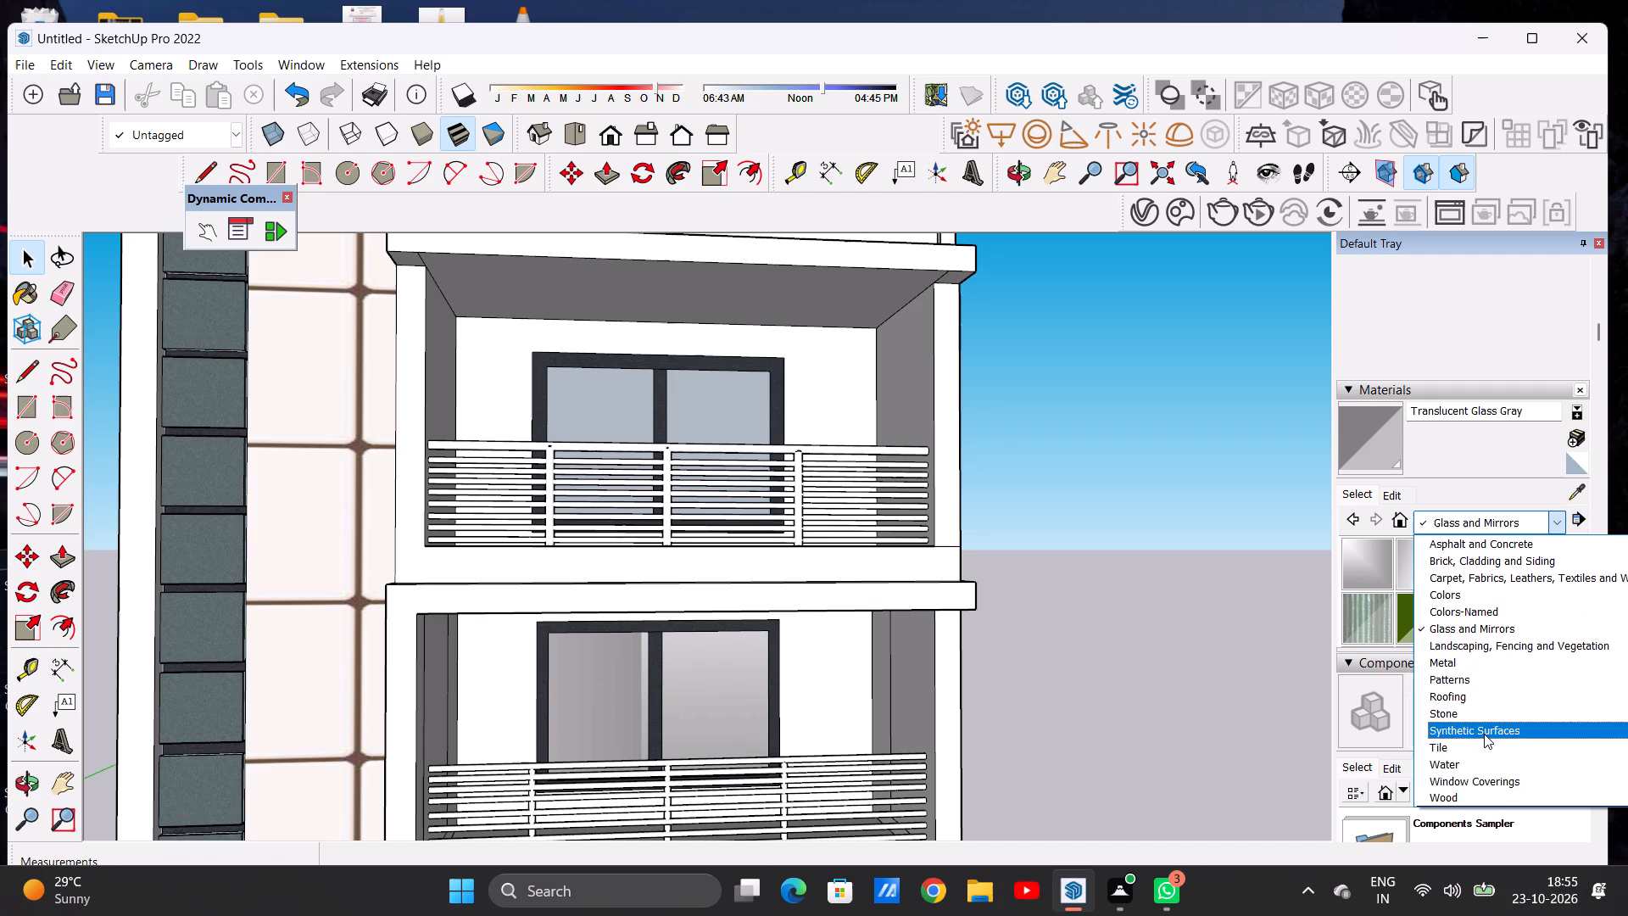
left_click(1484, 734)
left_click(1424, 612)
scroll(968, 626, "down", 3)
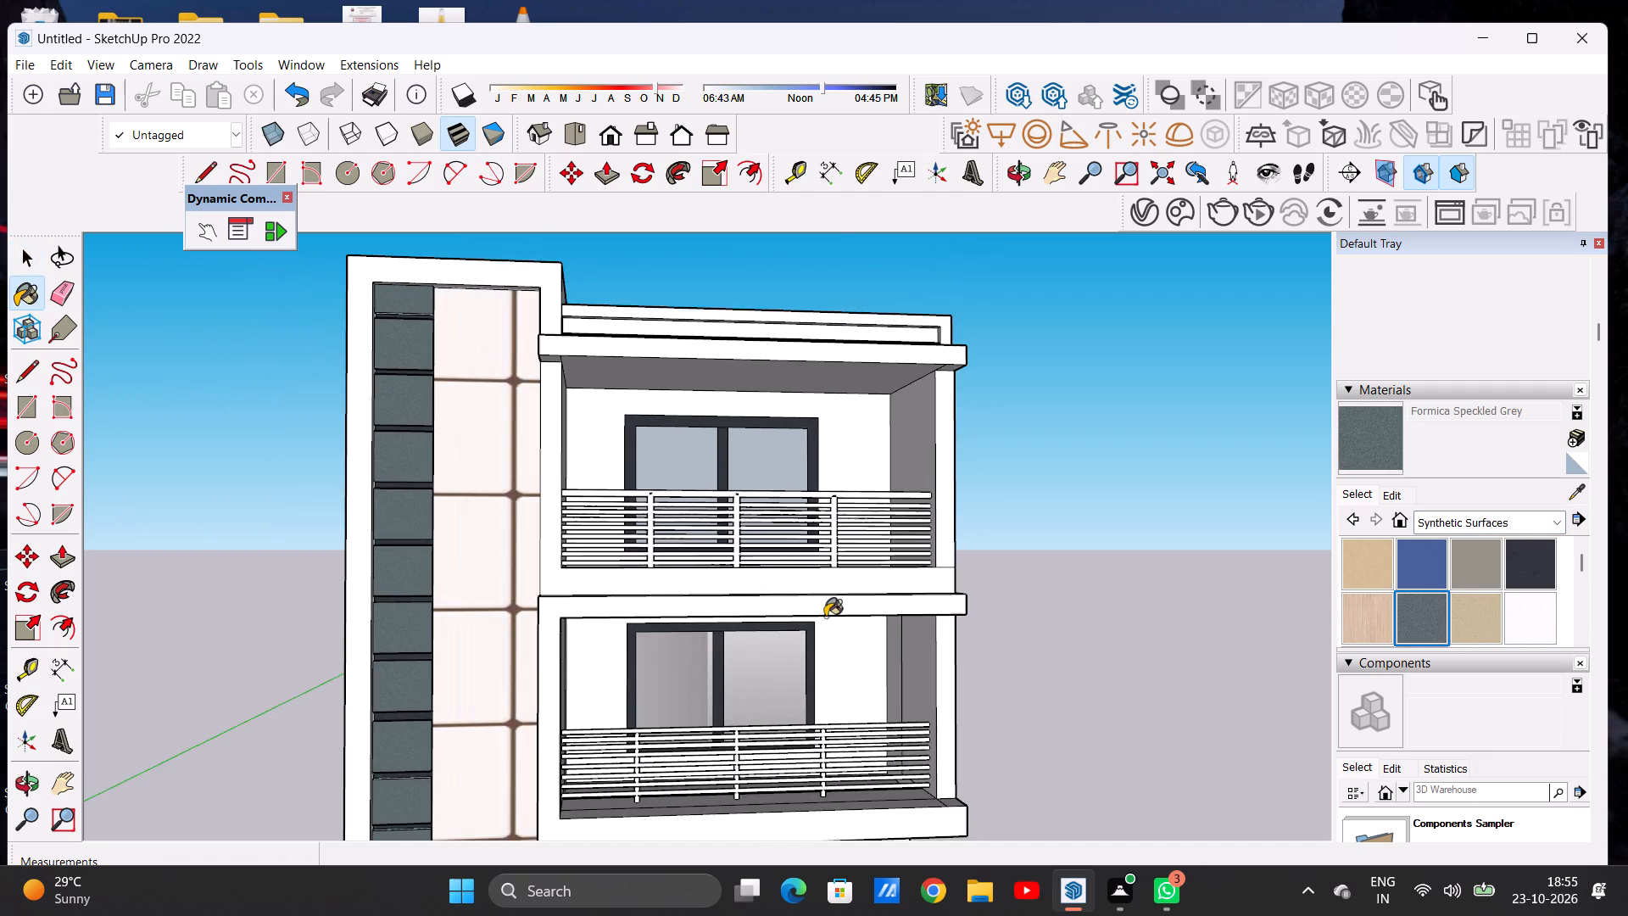
middle_click_drag(825, 610, 711, 399)
scroll(716, 387, "up", 5)
left_click(717, 376)
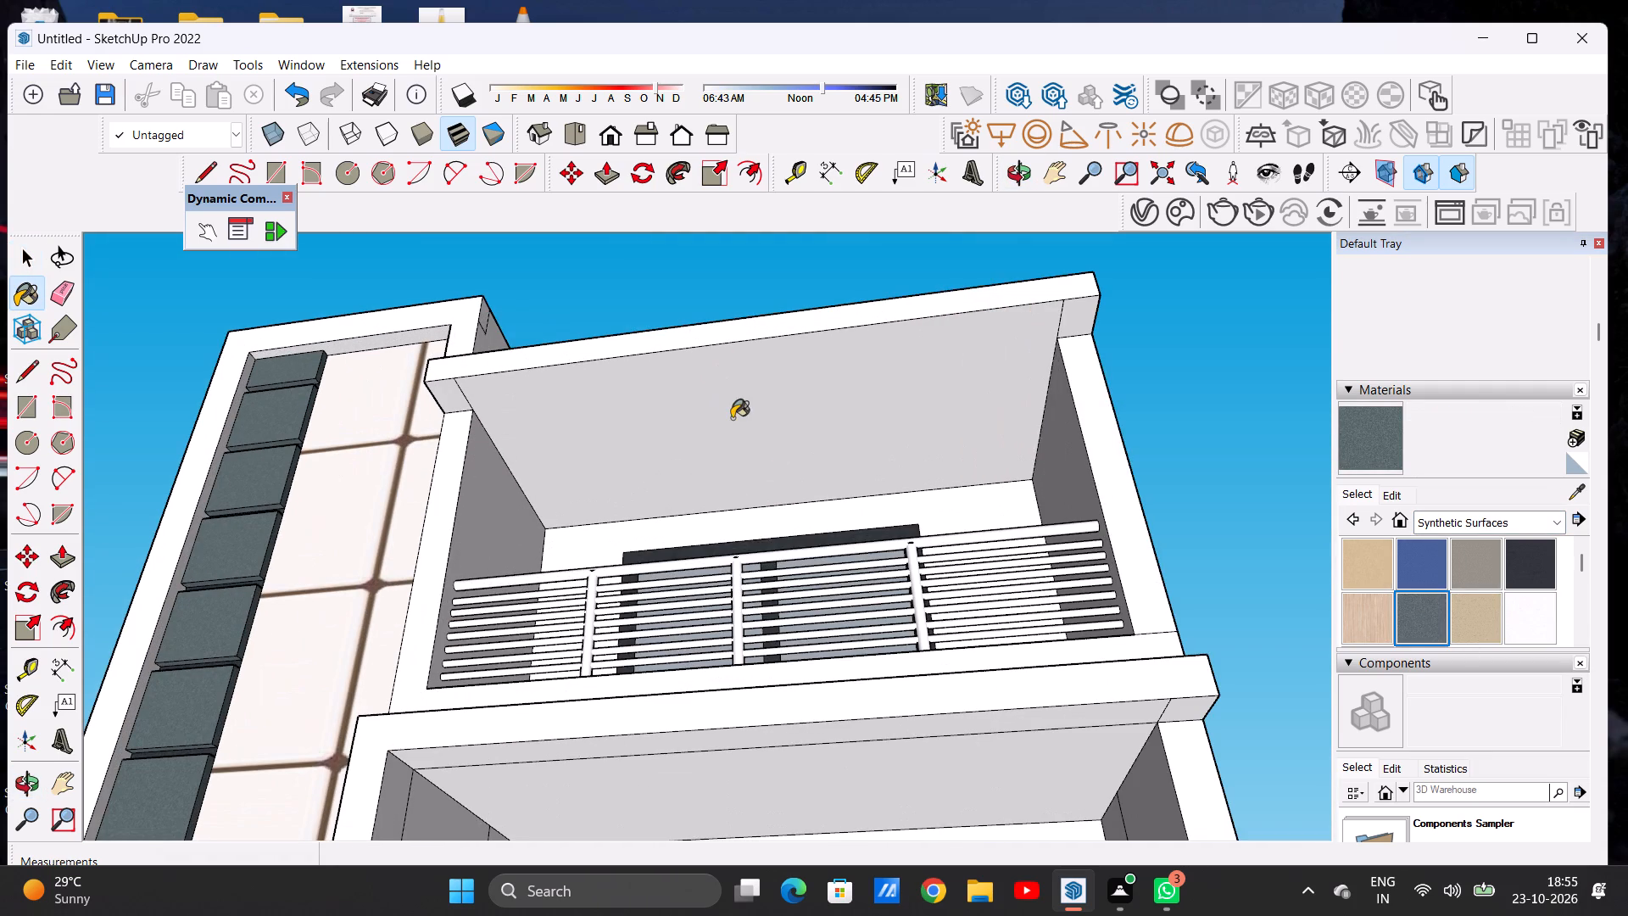
middle_click_drag(738, 419, 783, 511)
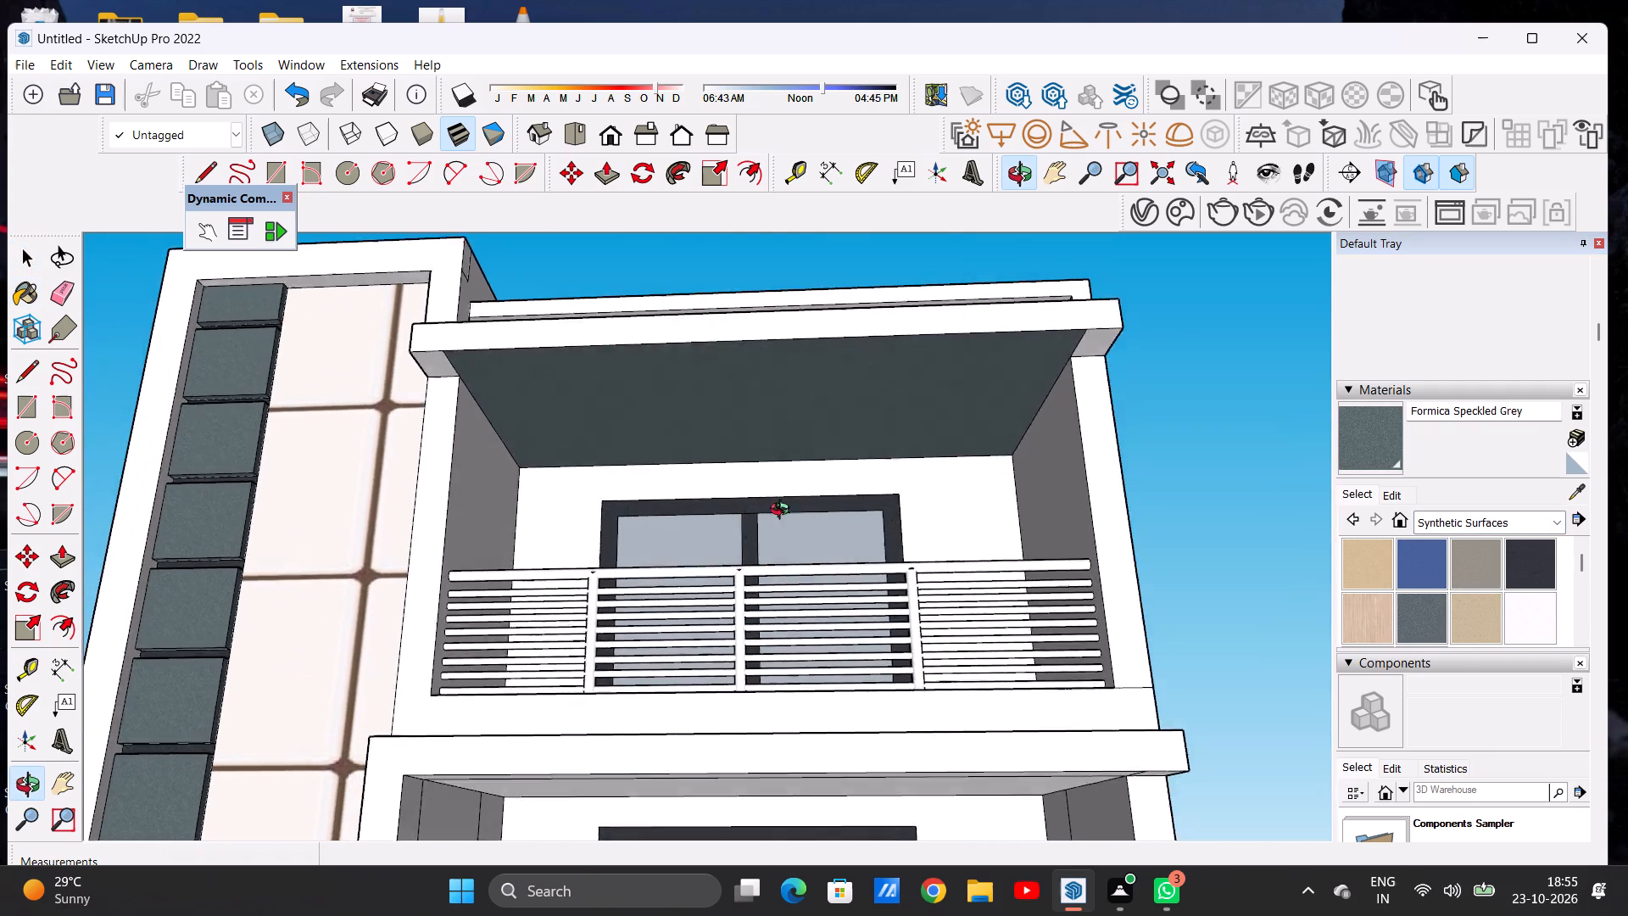
middle_click_drag(783, 511, 866, 595)
scroll(686, 473, "down", 5)
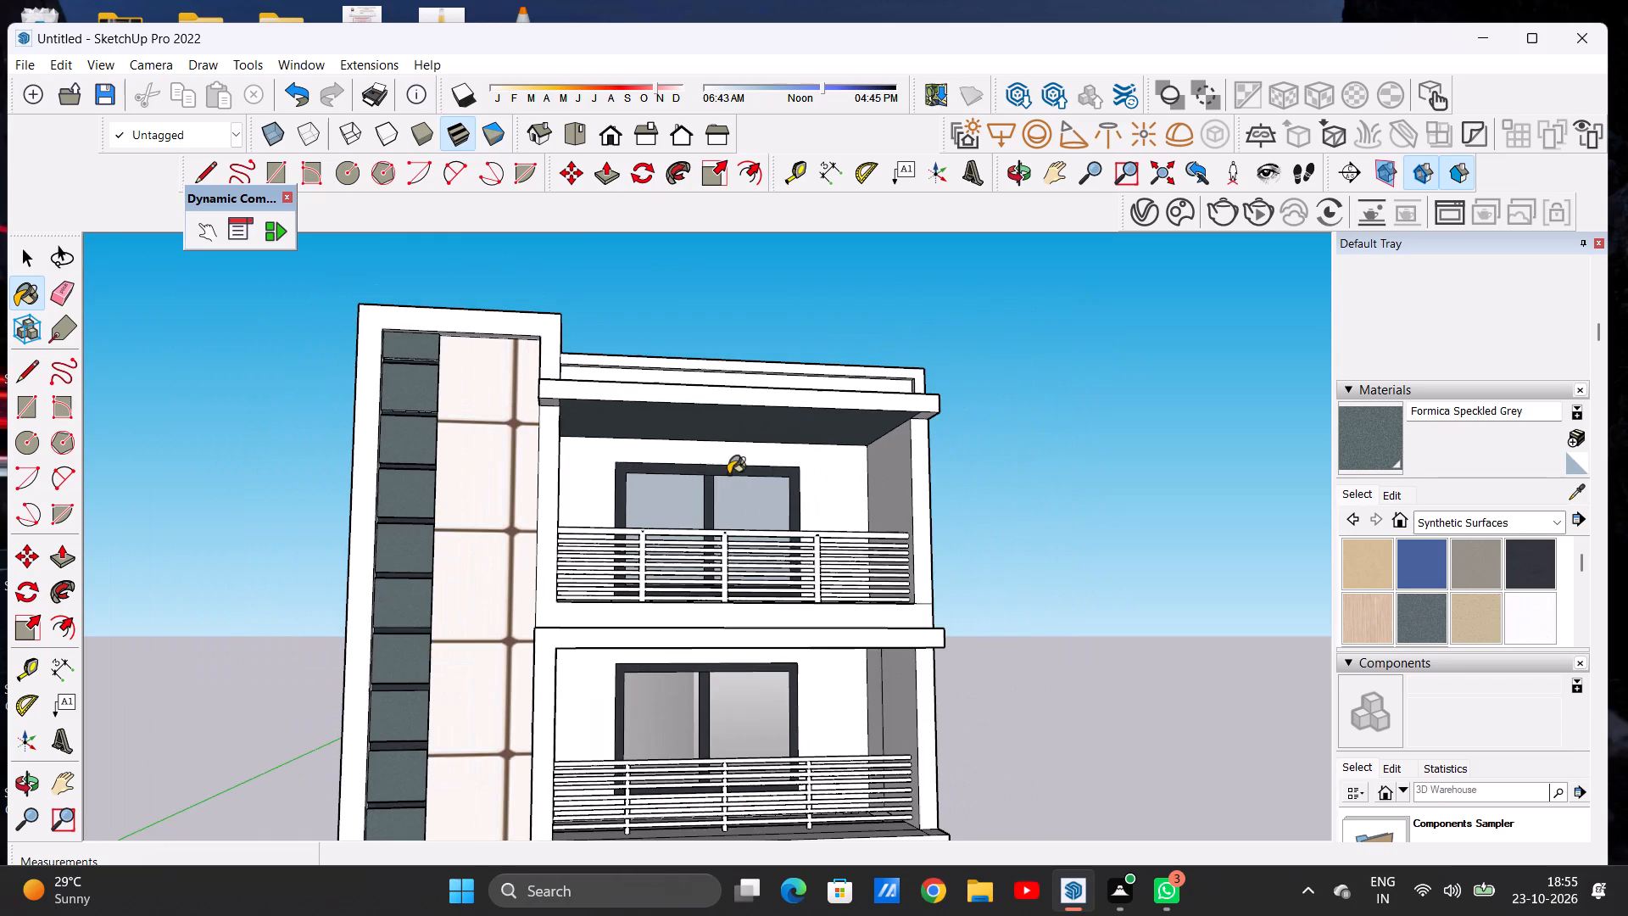
Paint the top balcony's front column beside the tiled strip and its lower band with Formica Speckled Grey.
middle_click_drag(755, 498, 702, 567)
scroll(558, 510, "up", 6)
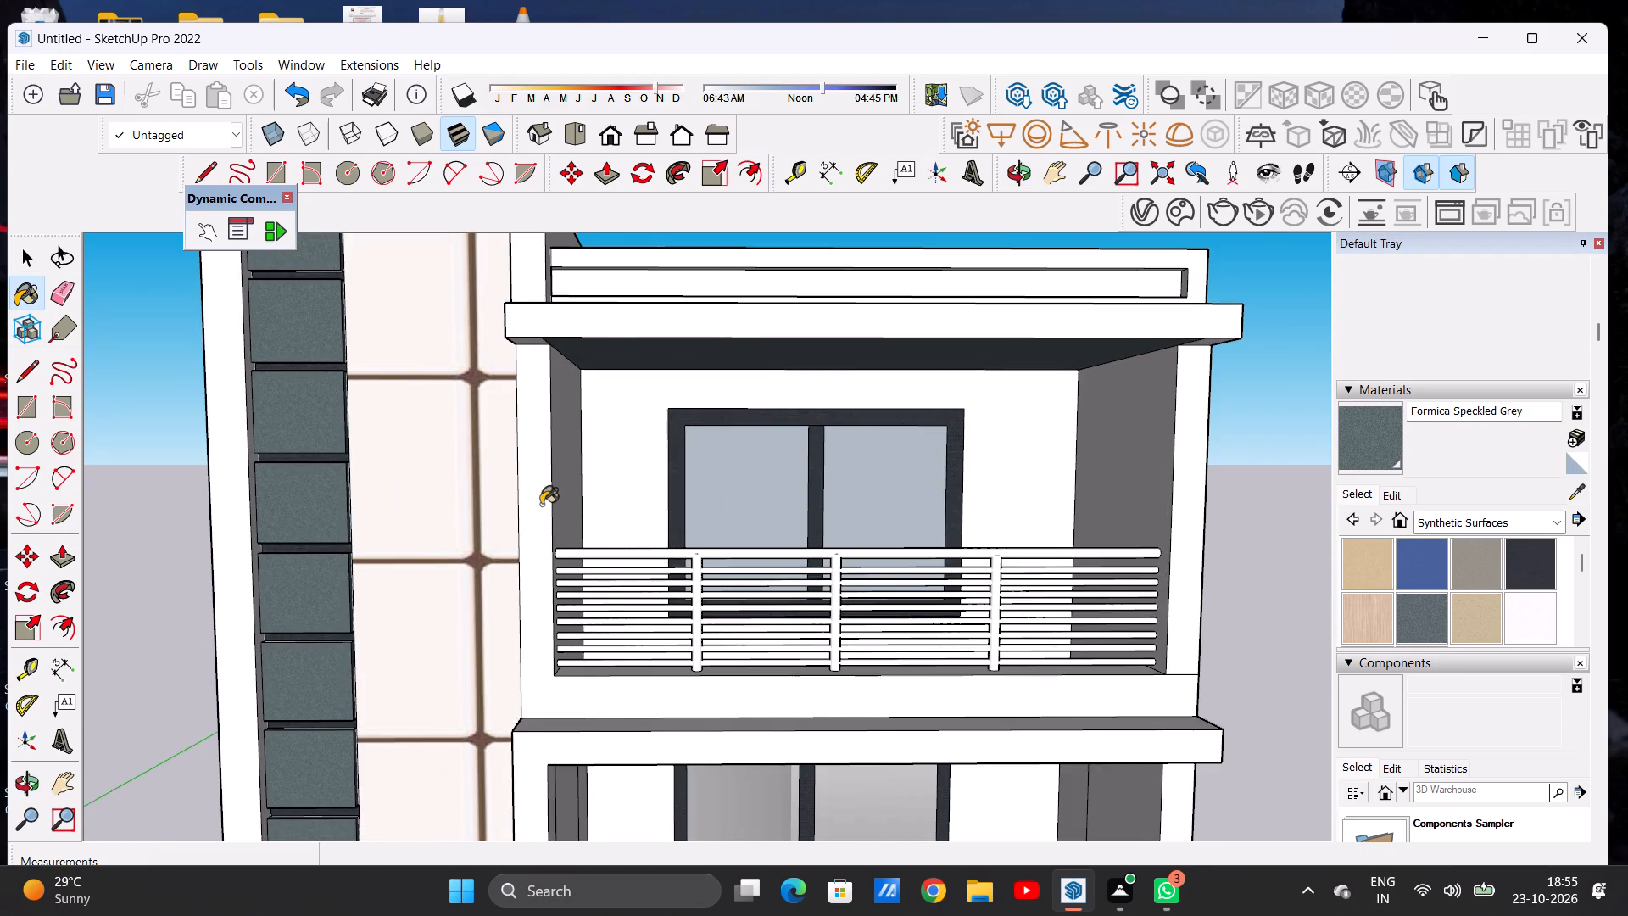
left_click(541, 505)
scroll(610, 474, "down", 5)
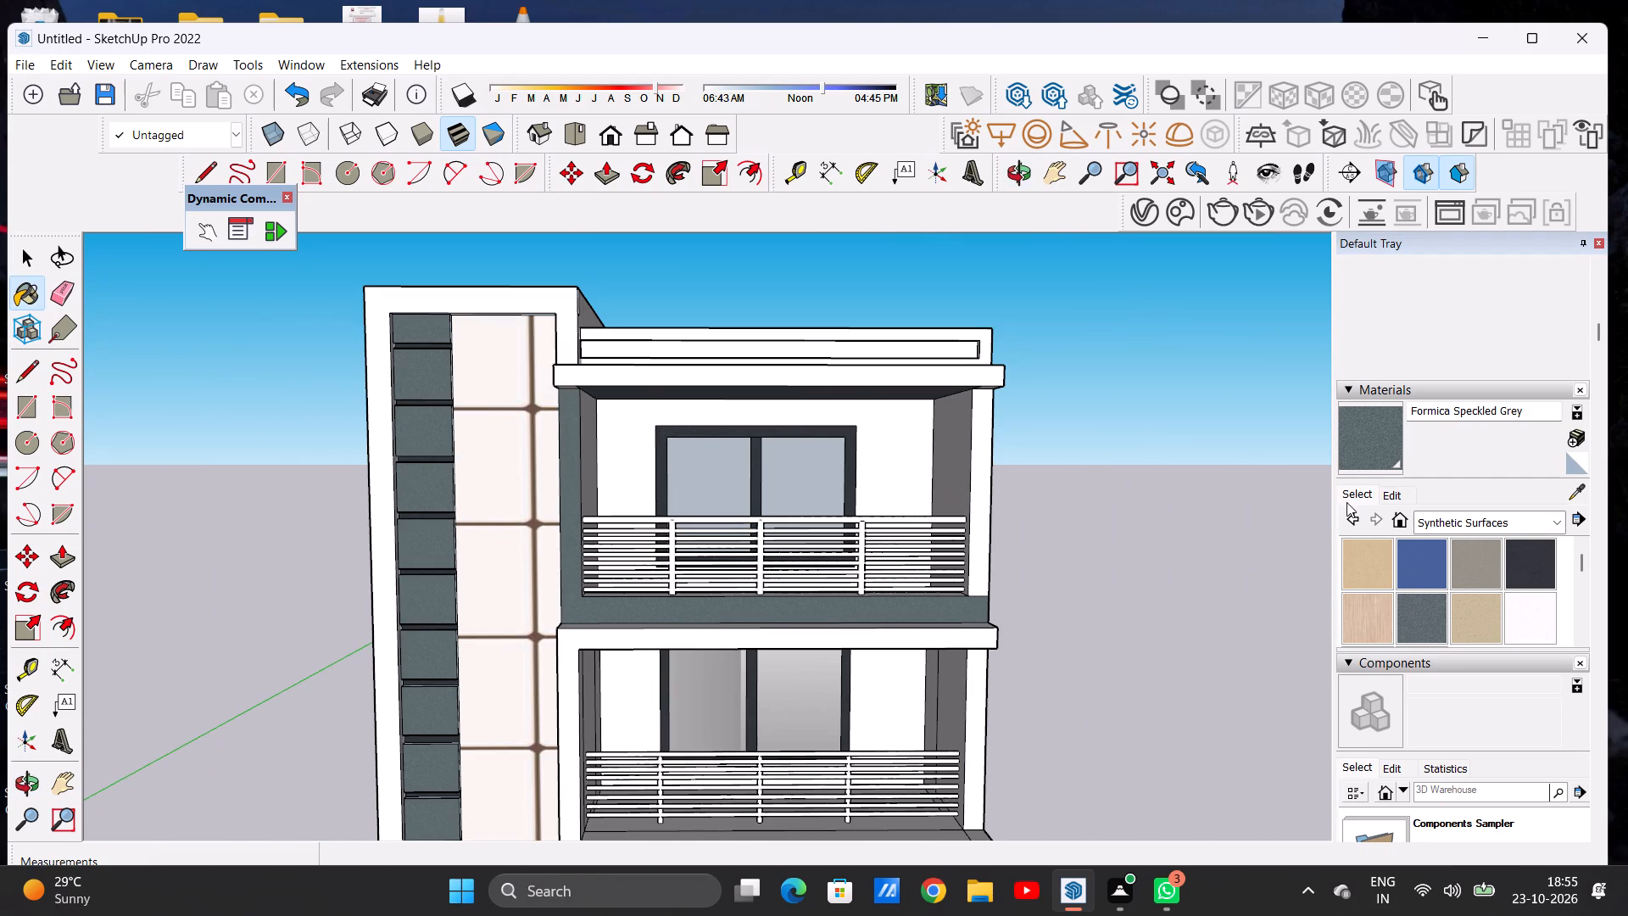
Slightly raise the brightness of the Formica Speckled Grey material's colour.
left_click(1385, 494)
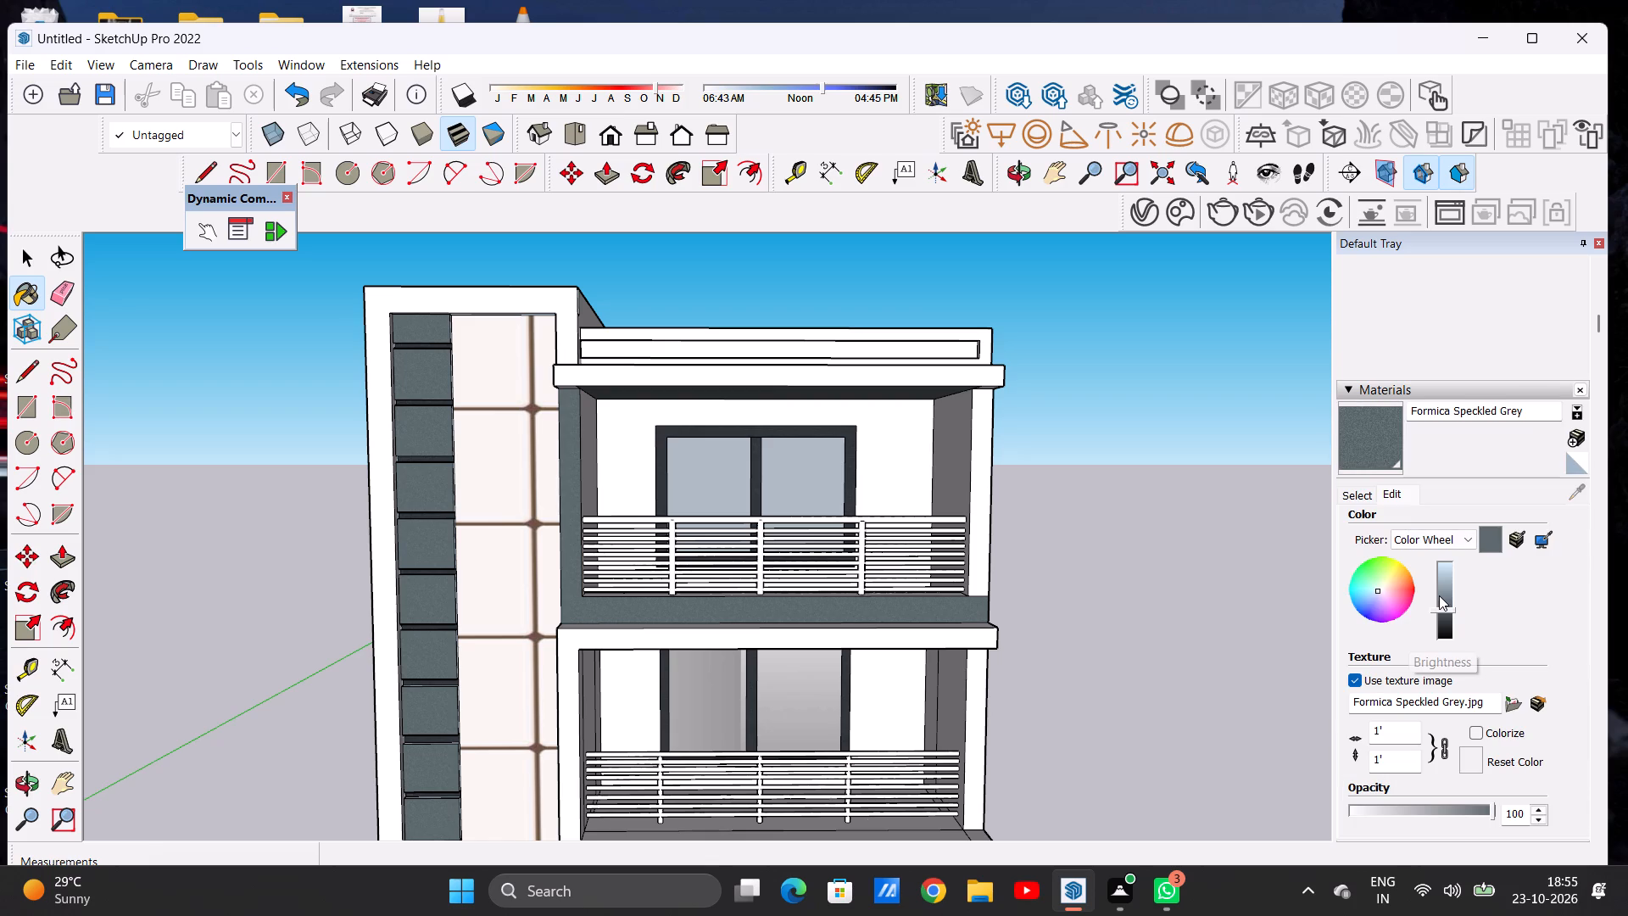
left_click(1444, 600)
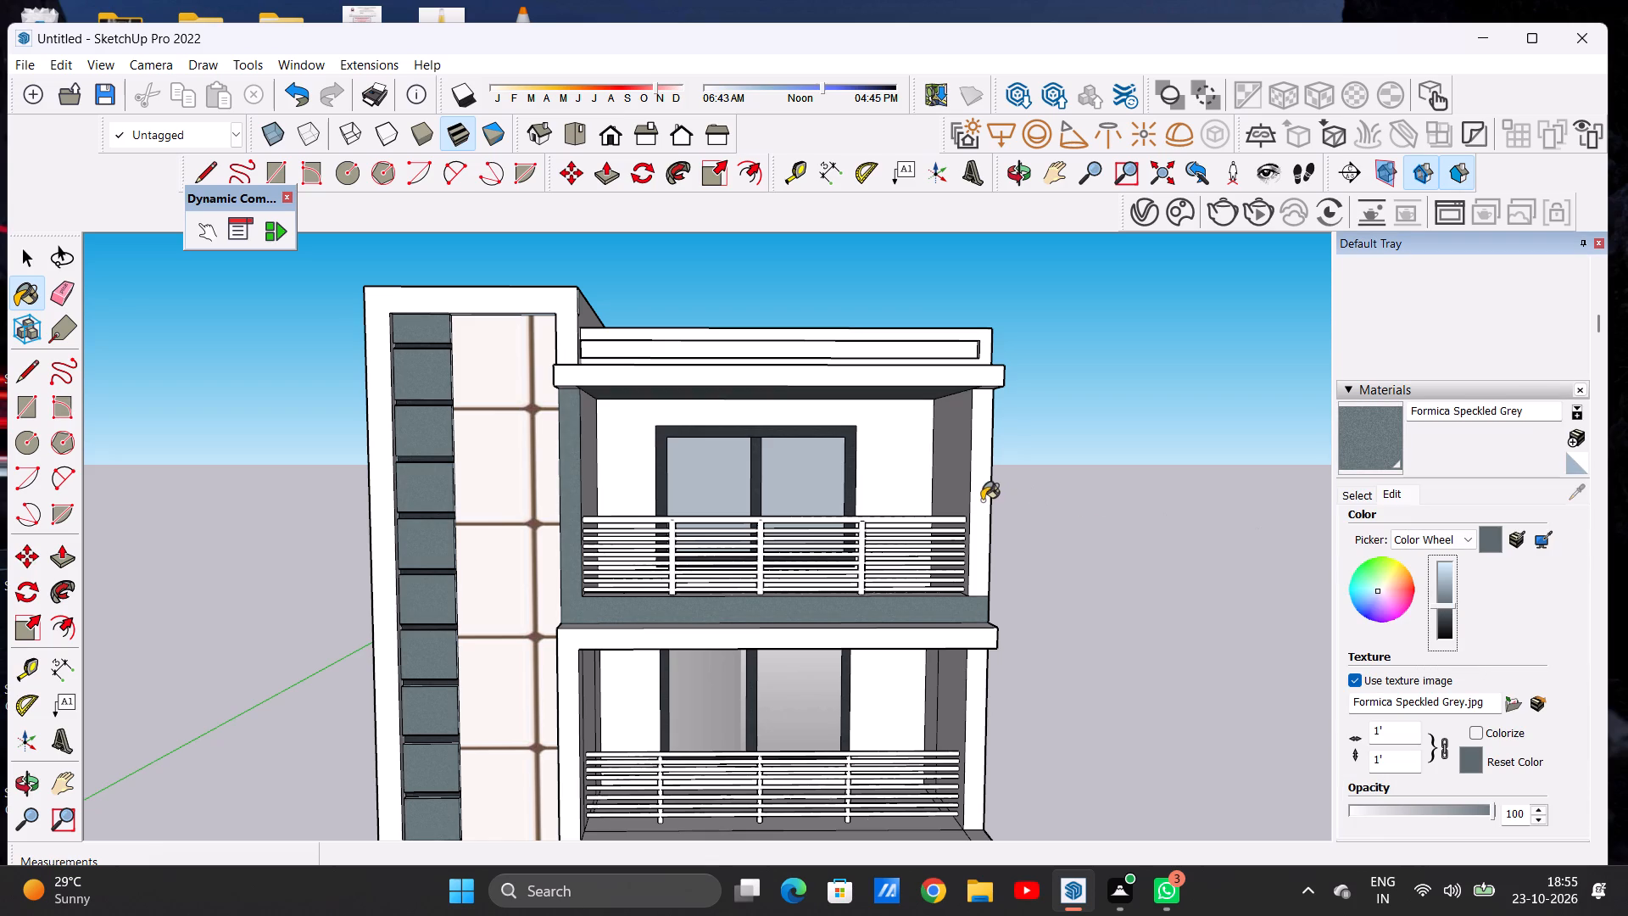
Paint the top balcony's outer column and the front edge of the slab above it with Formica Speckled Grey.
scroll(968, 433, "down", 2)
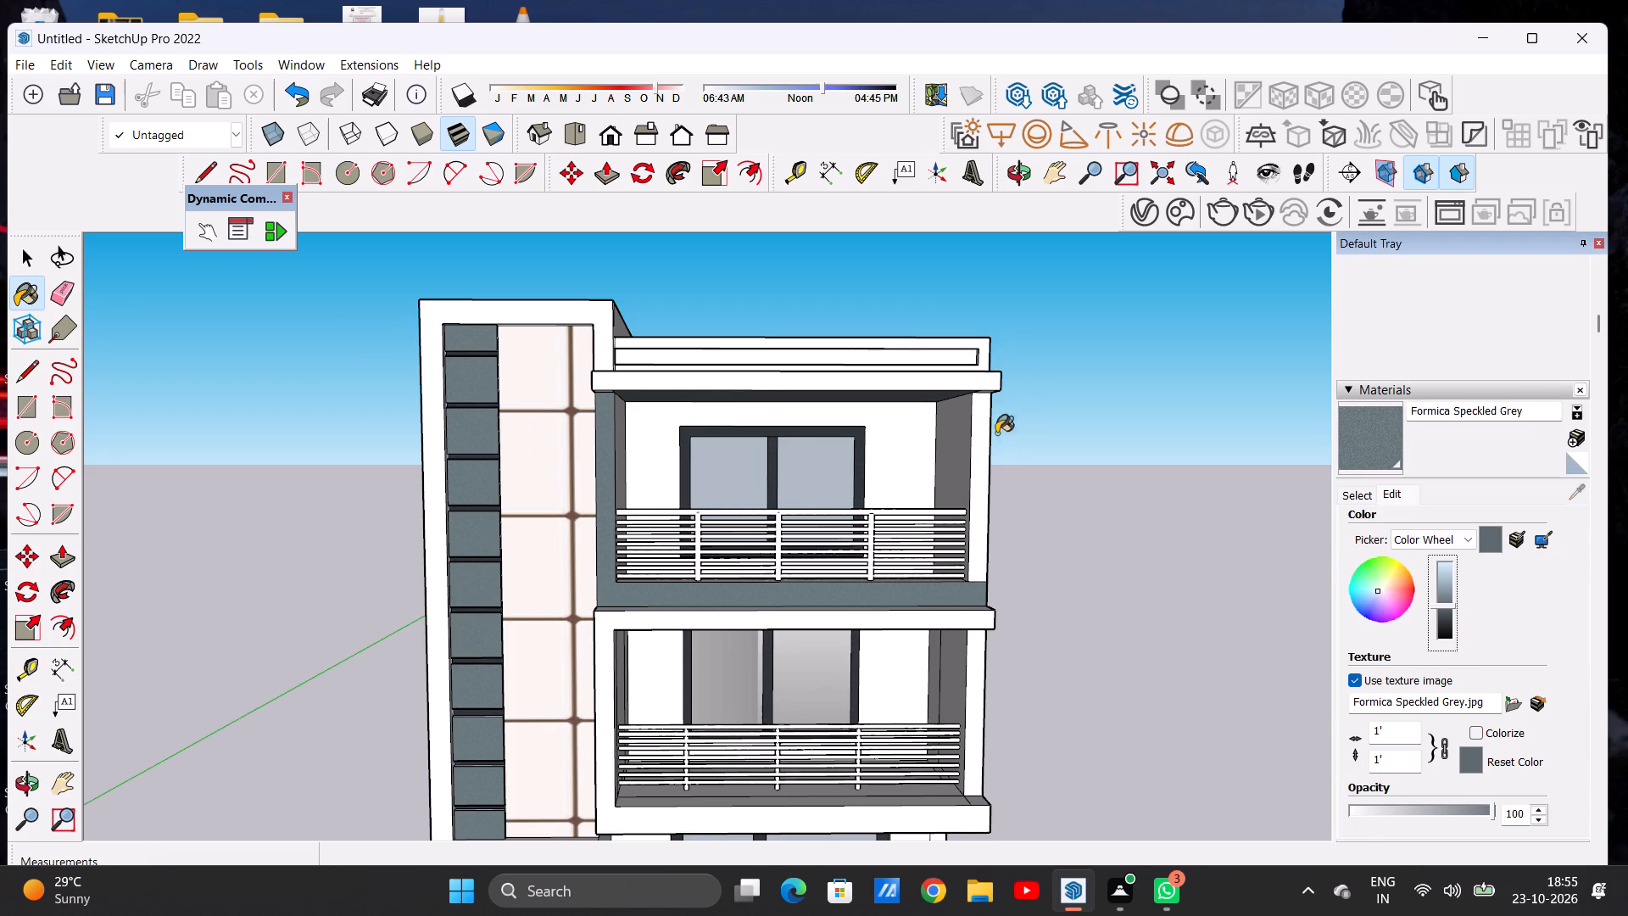
scroll(995, 464, "up", 5)
left_click(967, 493)
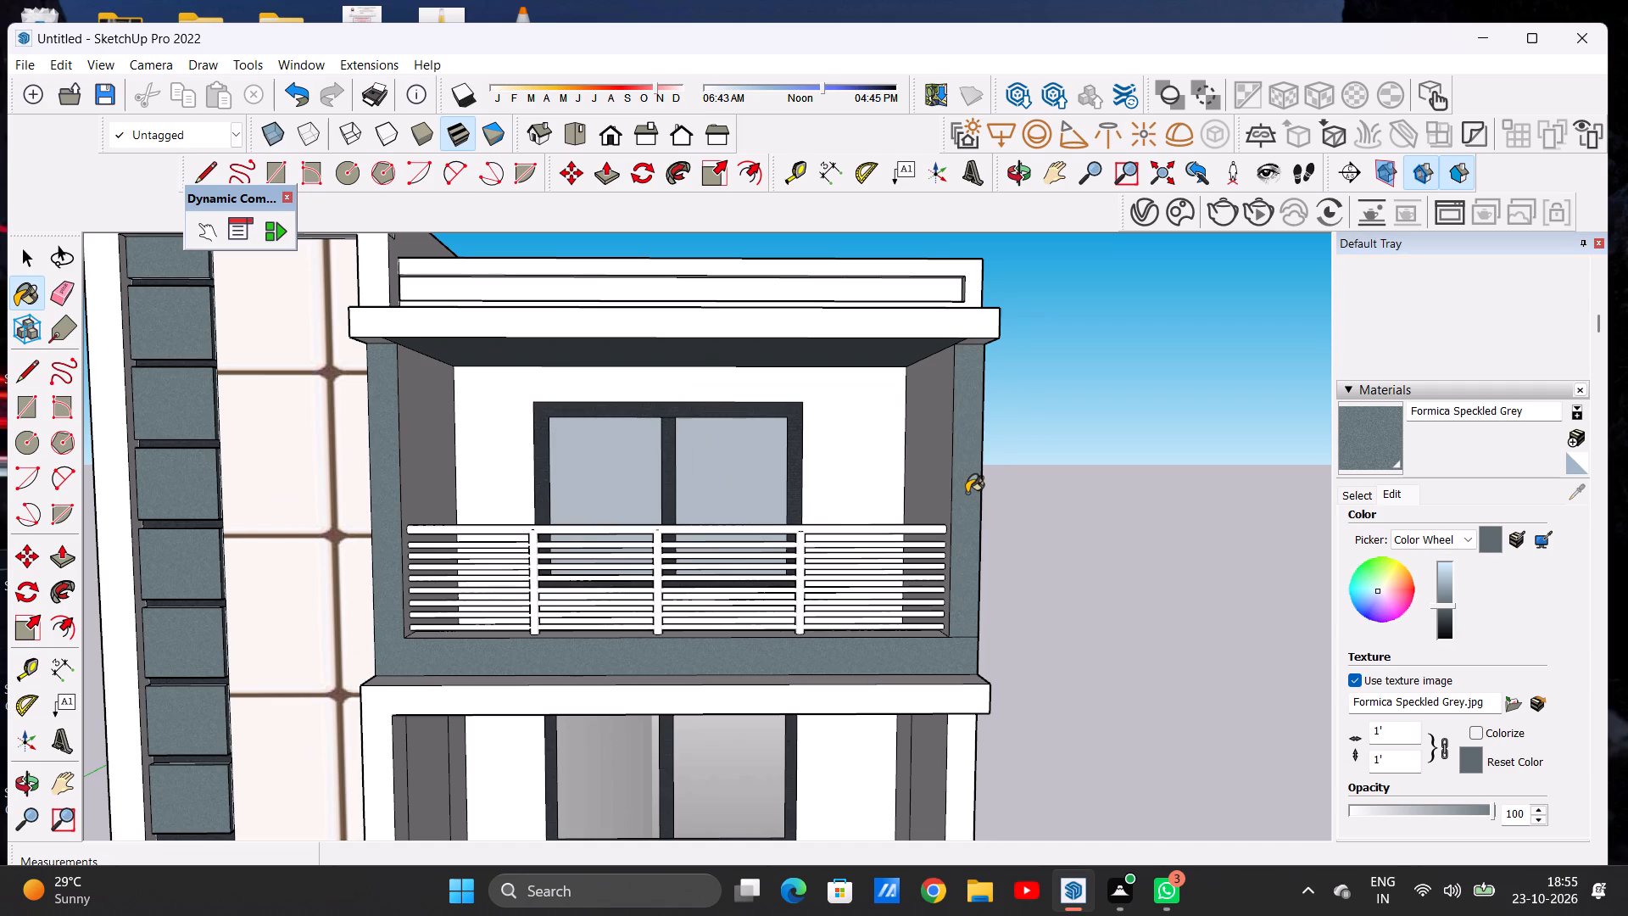
left_click(942, 327)
scroll(1006, 396, "down", 12)
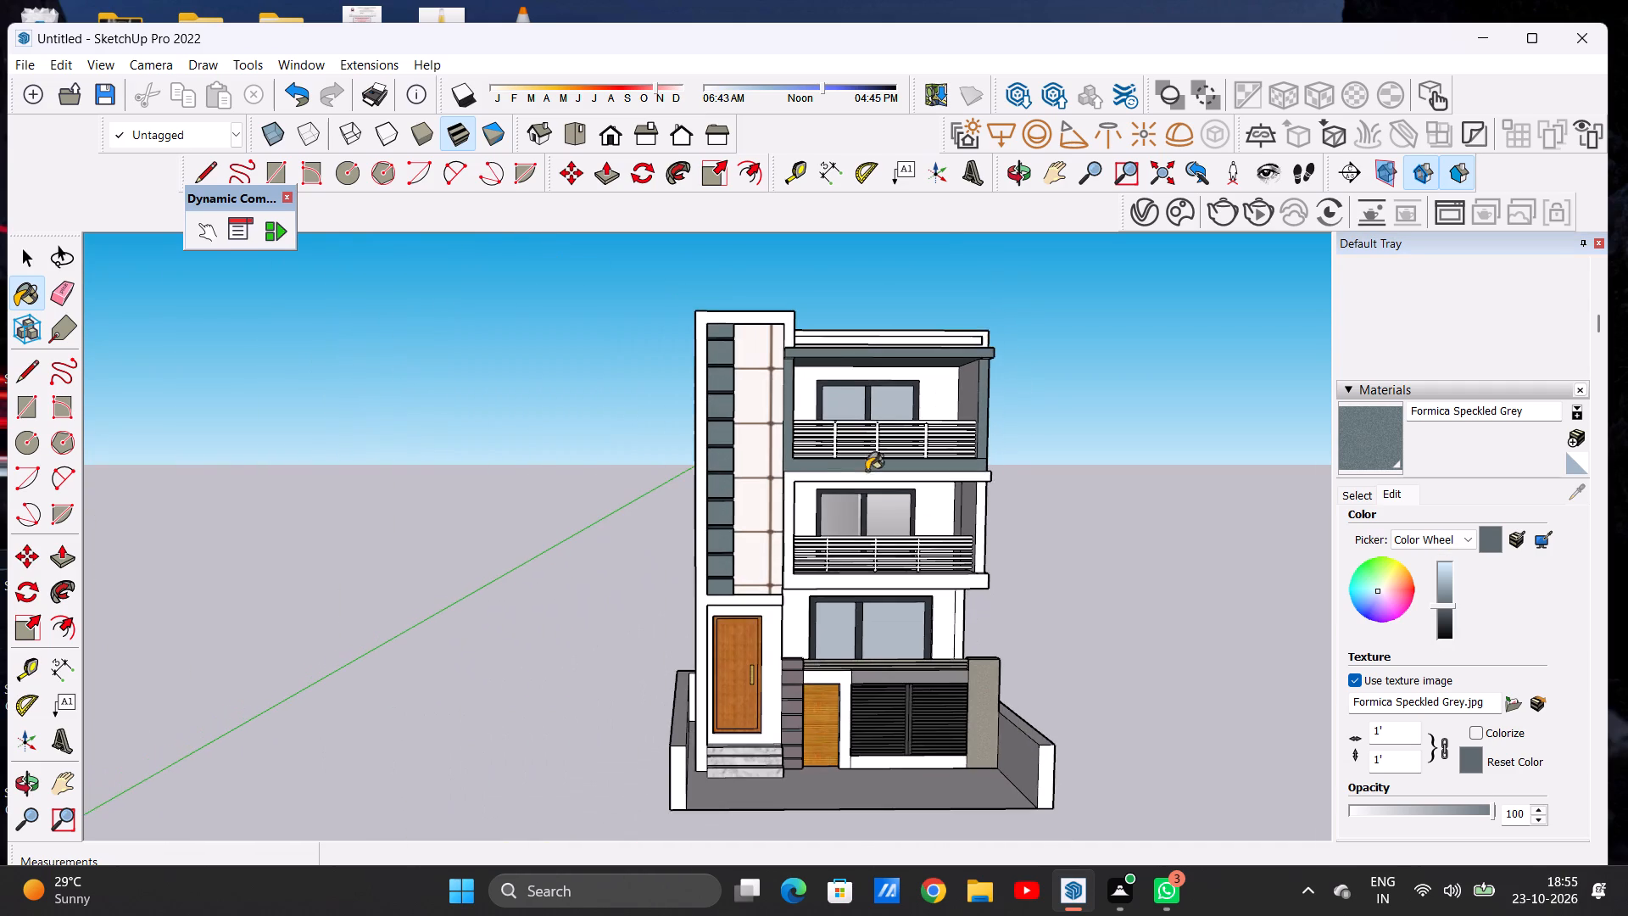
Paint the front face of the middle balcony's frame with Formica Speckled Grey.
scroll(839, 504, "up", 4)
scroll(837, 506, "down", 1)
scroll(835, 506, "up", 1)
scroll(739, 495, "up", 7)
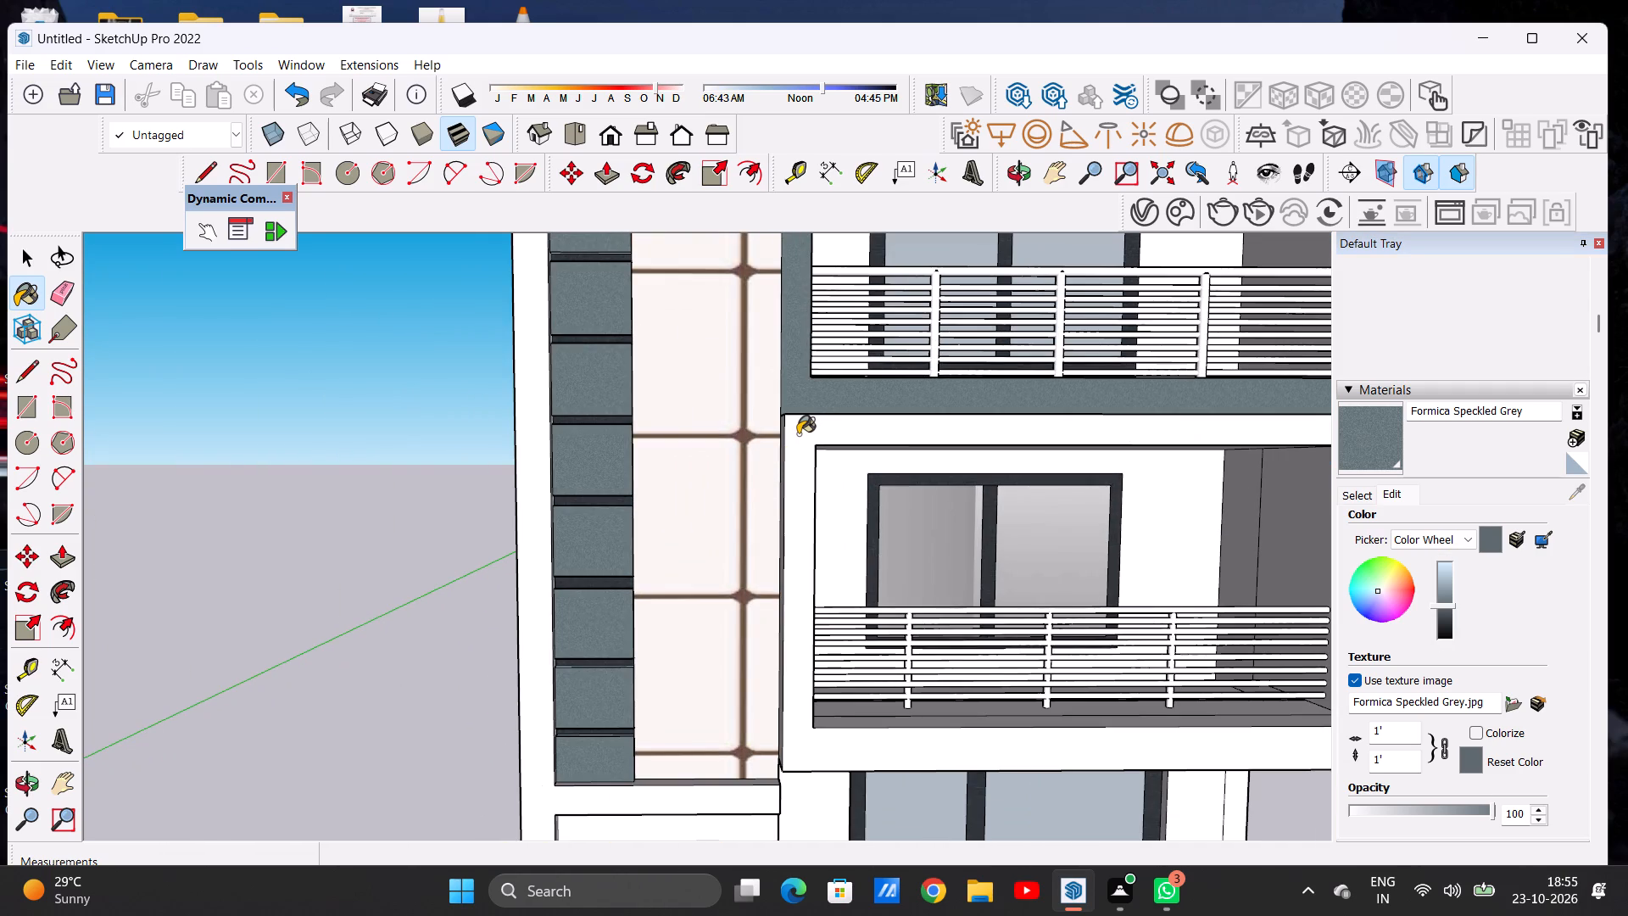
left_click(798, 434)
scroll(600, 546, "down", 5)
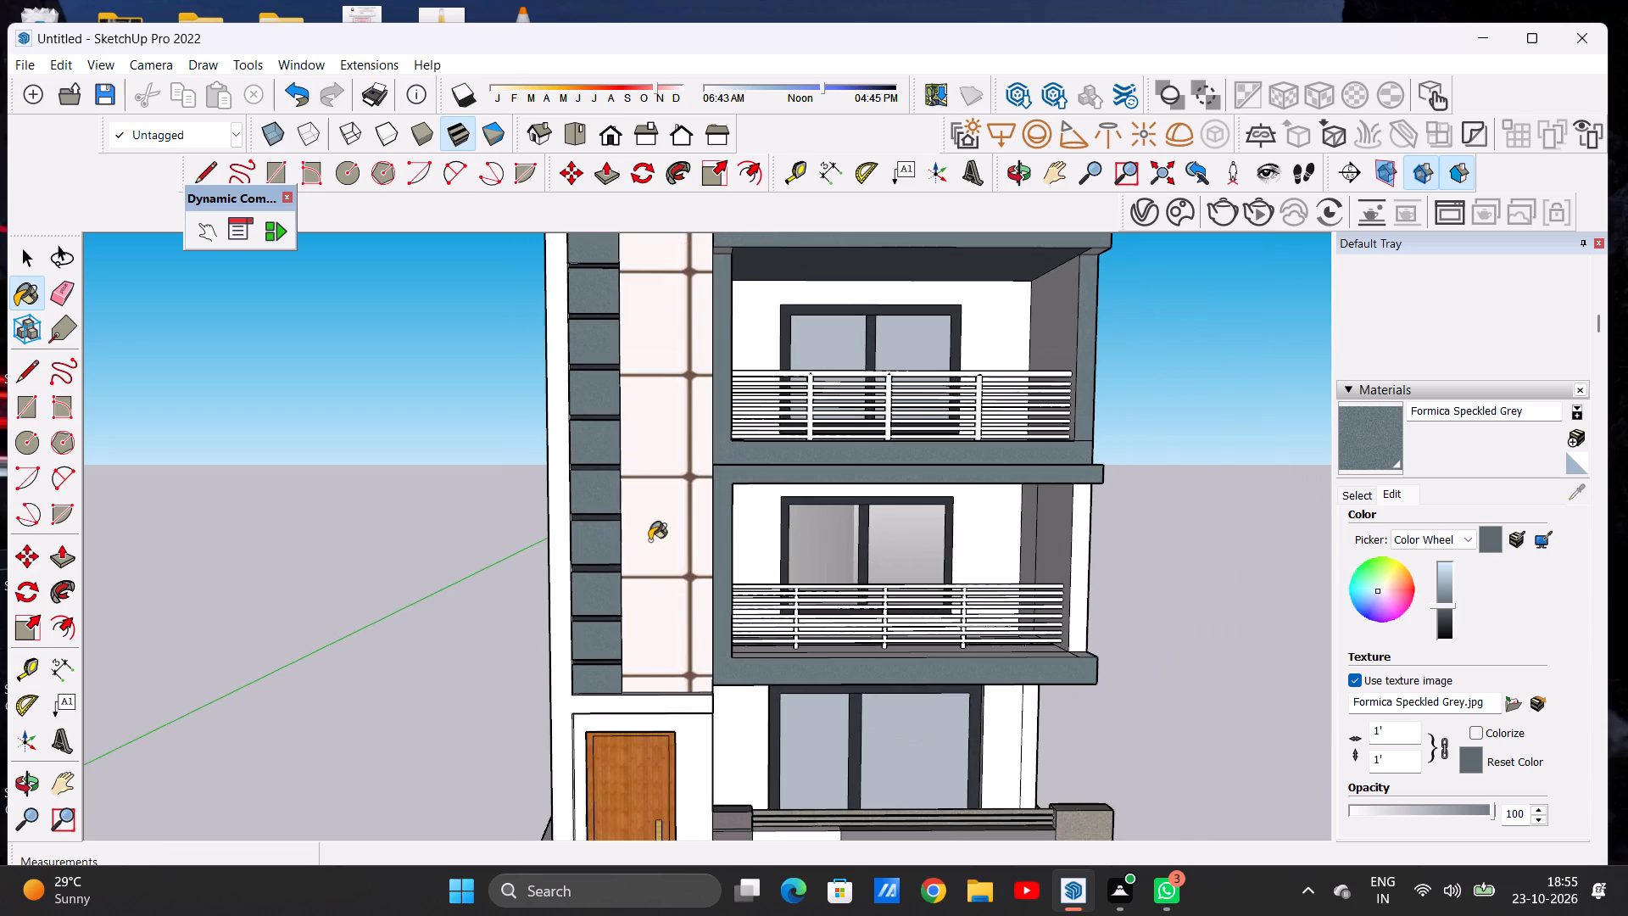
Paint the side face of the middle balcony's frame, next to the tiled strip, with Formica Speckled Grey.
middle_click_drag(680, 543, 987, 557)
scroll(759, 505, "up", 13)
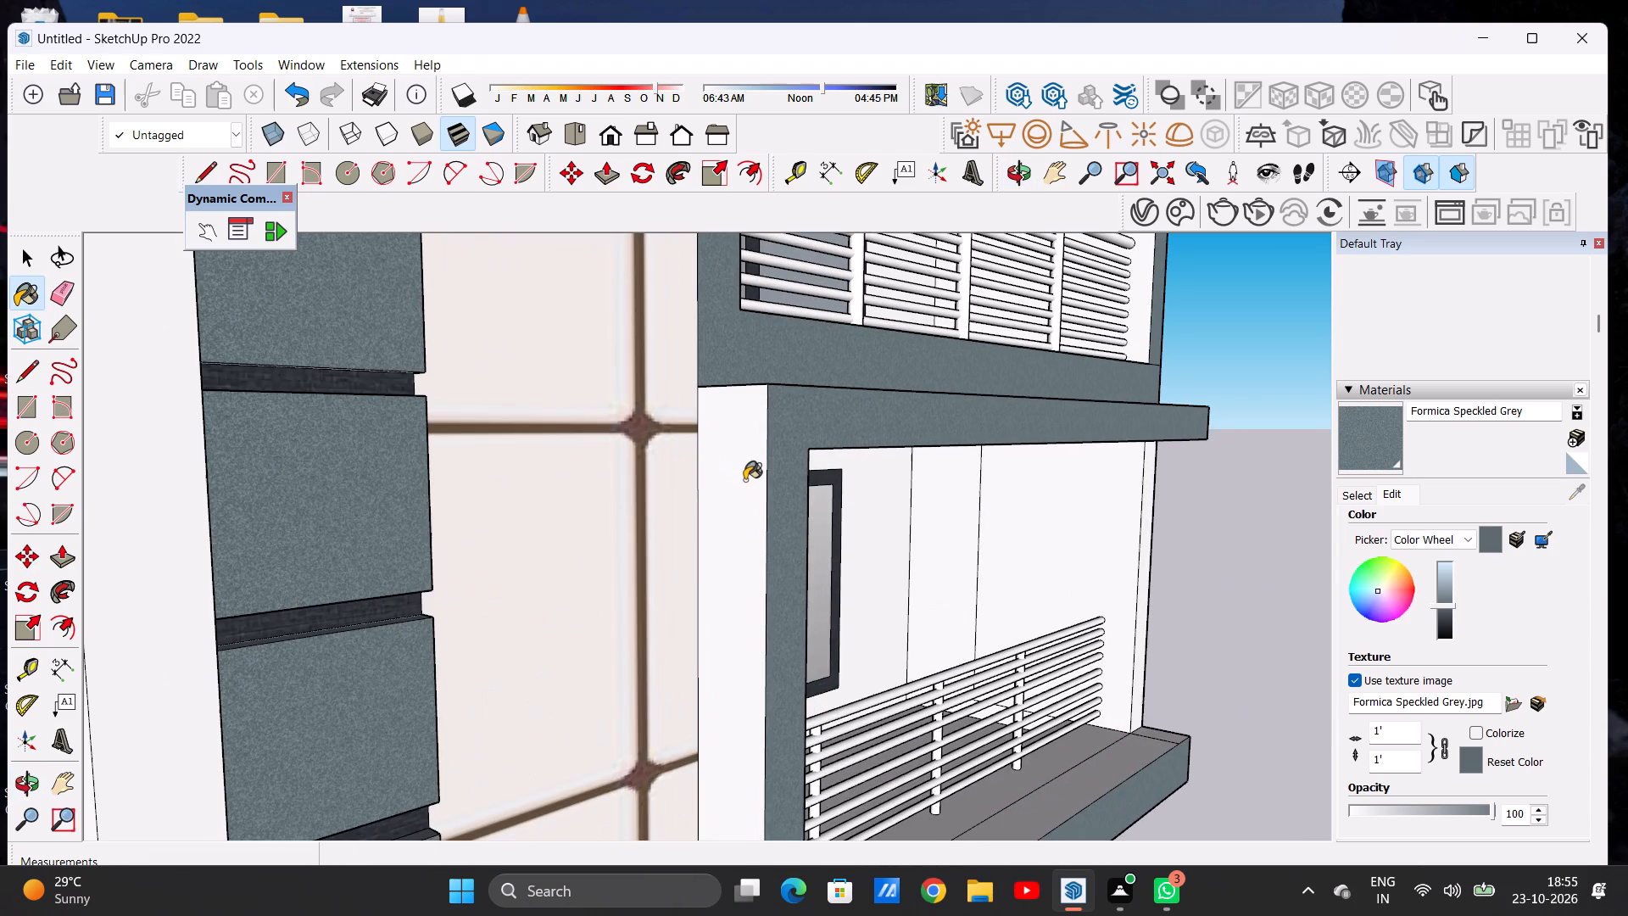
left_click(744, 480)
scroll(578, 500, "down", 12)
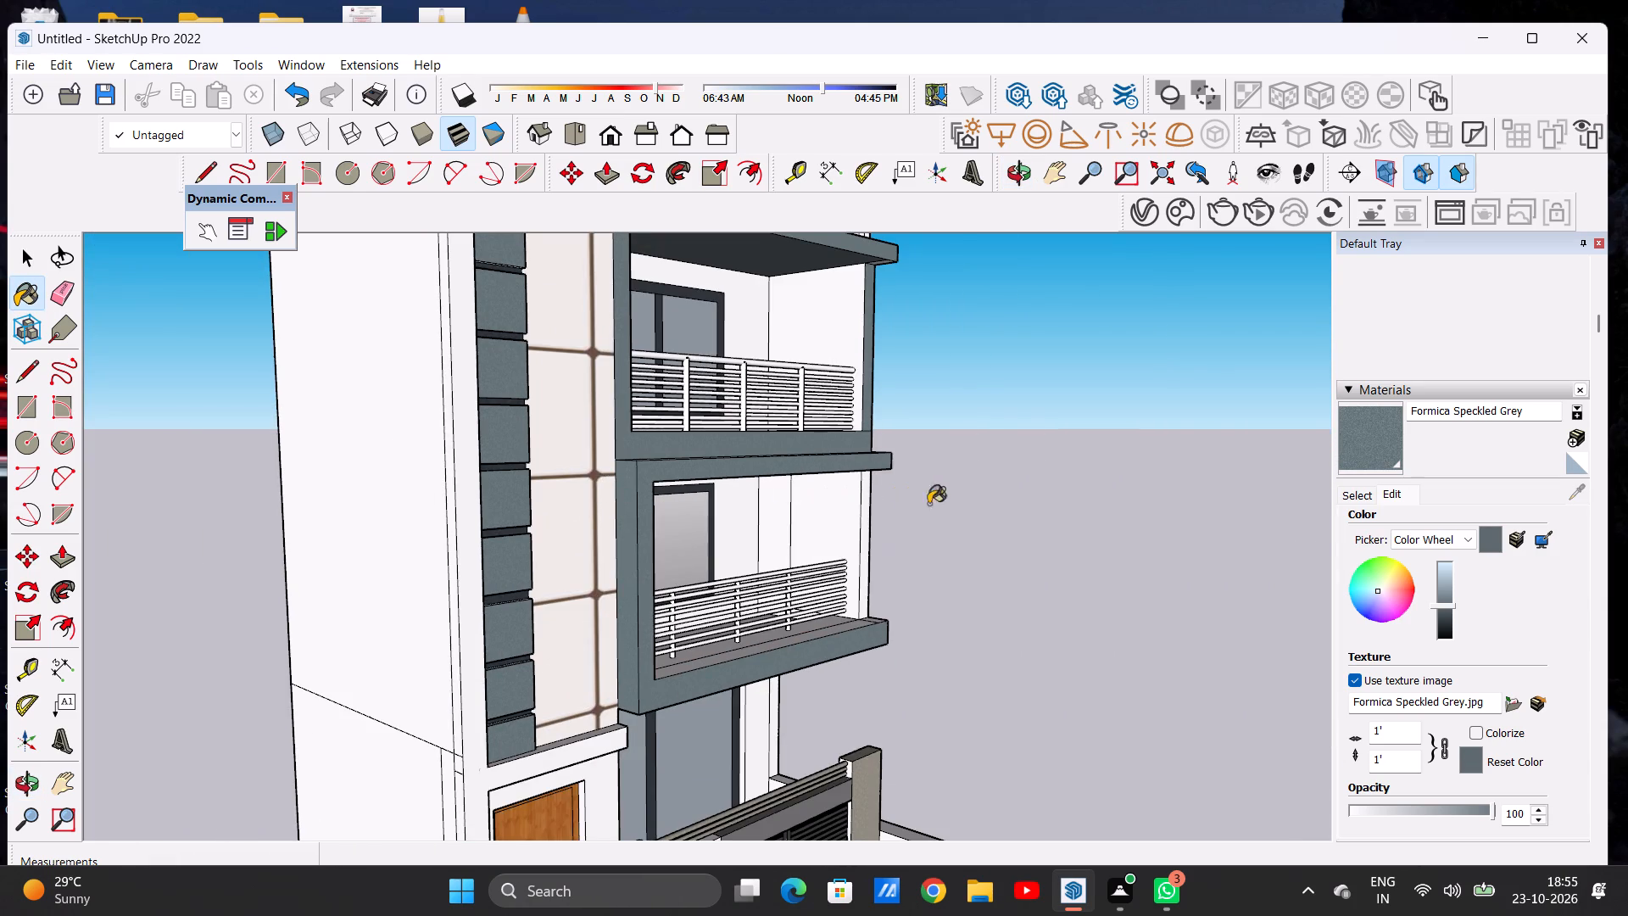
Paint the middle balcony's outer column and the top of the slab ledge outside the railing with Formica Speckled Grey.
middle_click_drag(895, 509, 419, 521)
scroll(933, 515, "up", 4)
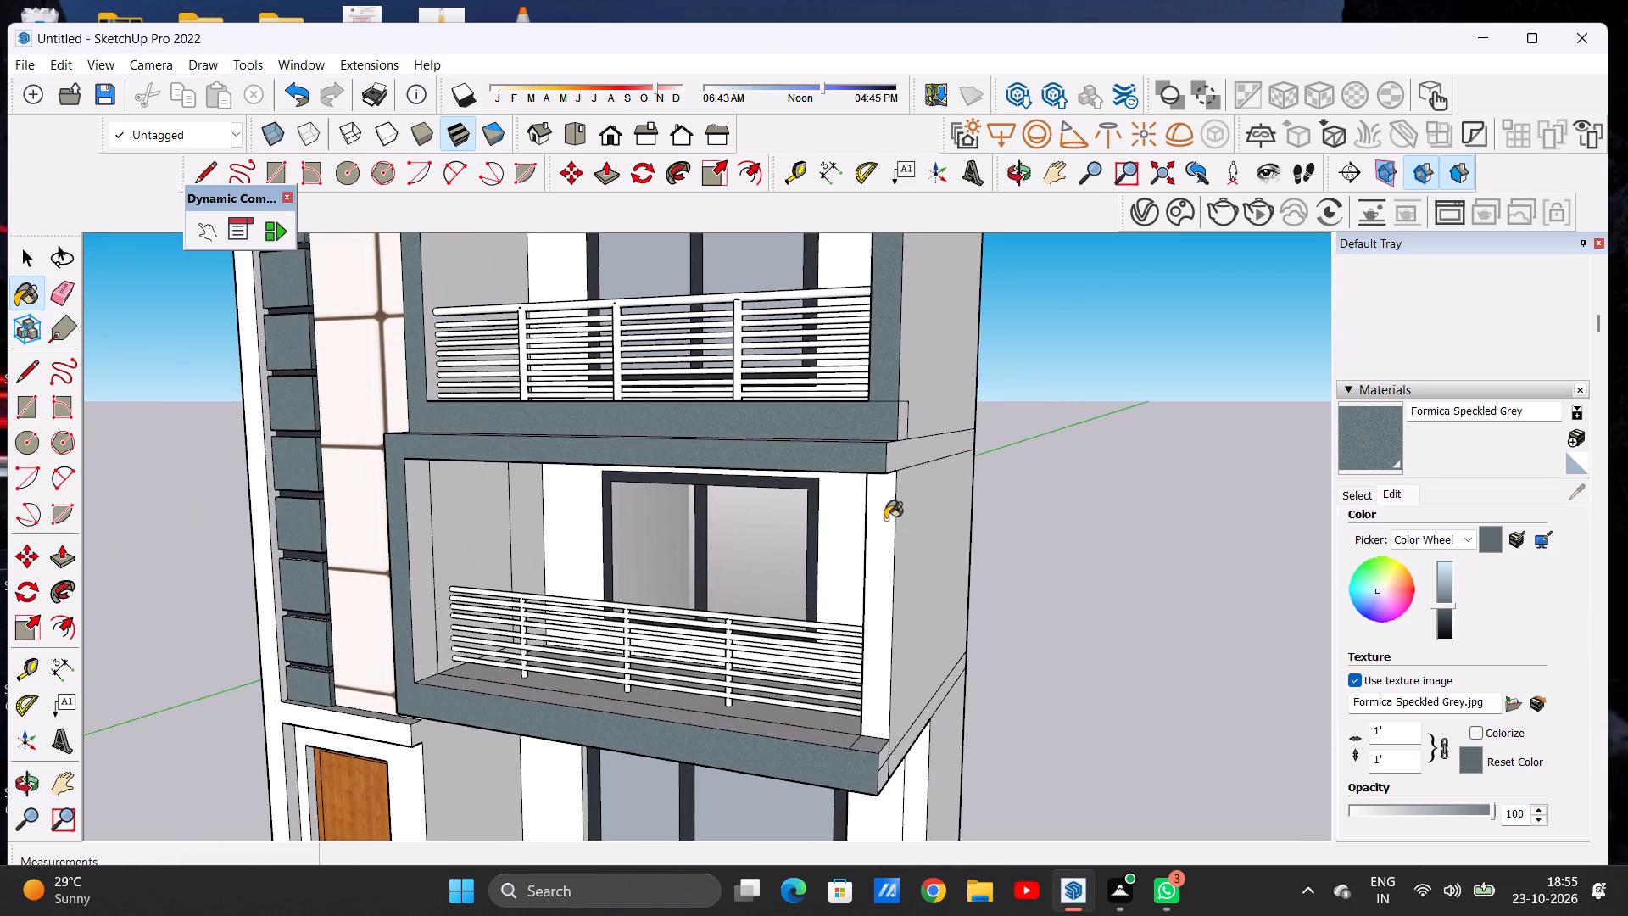
left_click(884, 518)
scroll(825, 763, "up", 7)
left_click(853, 759)
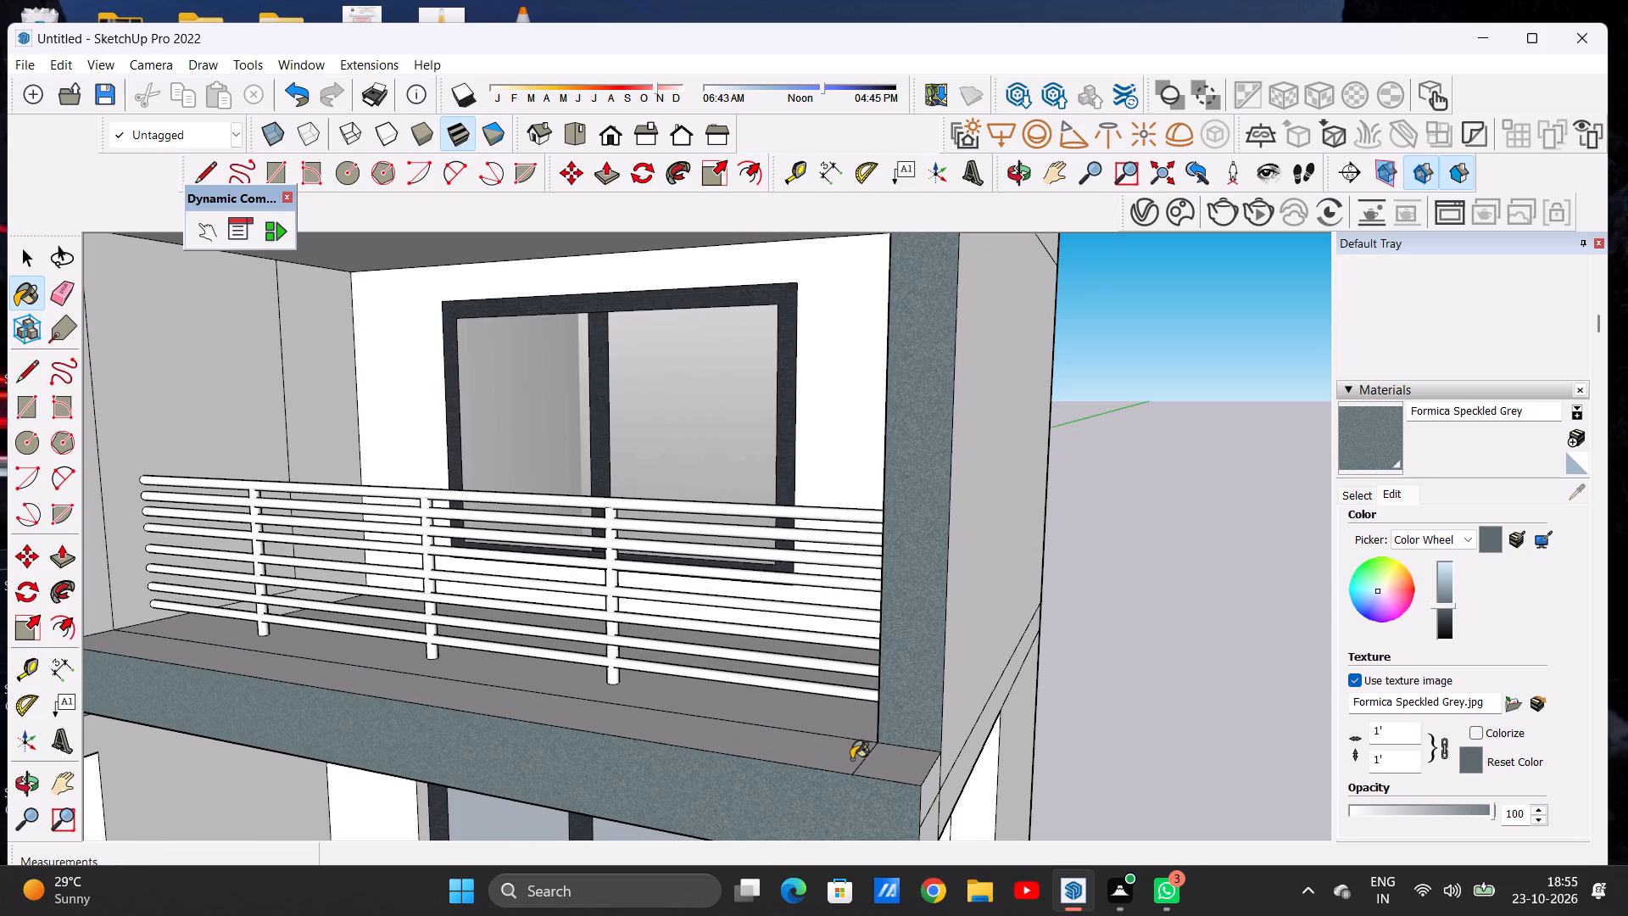
left_click(881, 774)
scroll(872, 716, "down", 3)
scroll(906, 761, "up", 8)
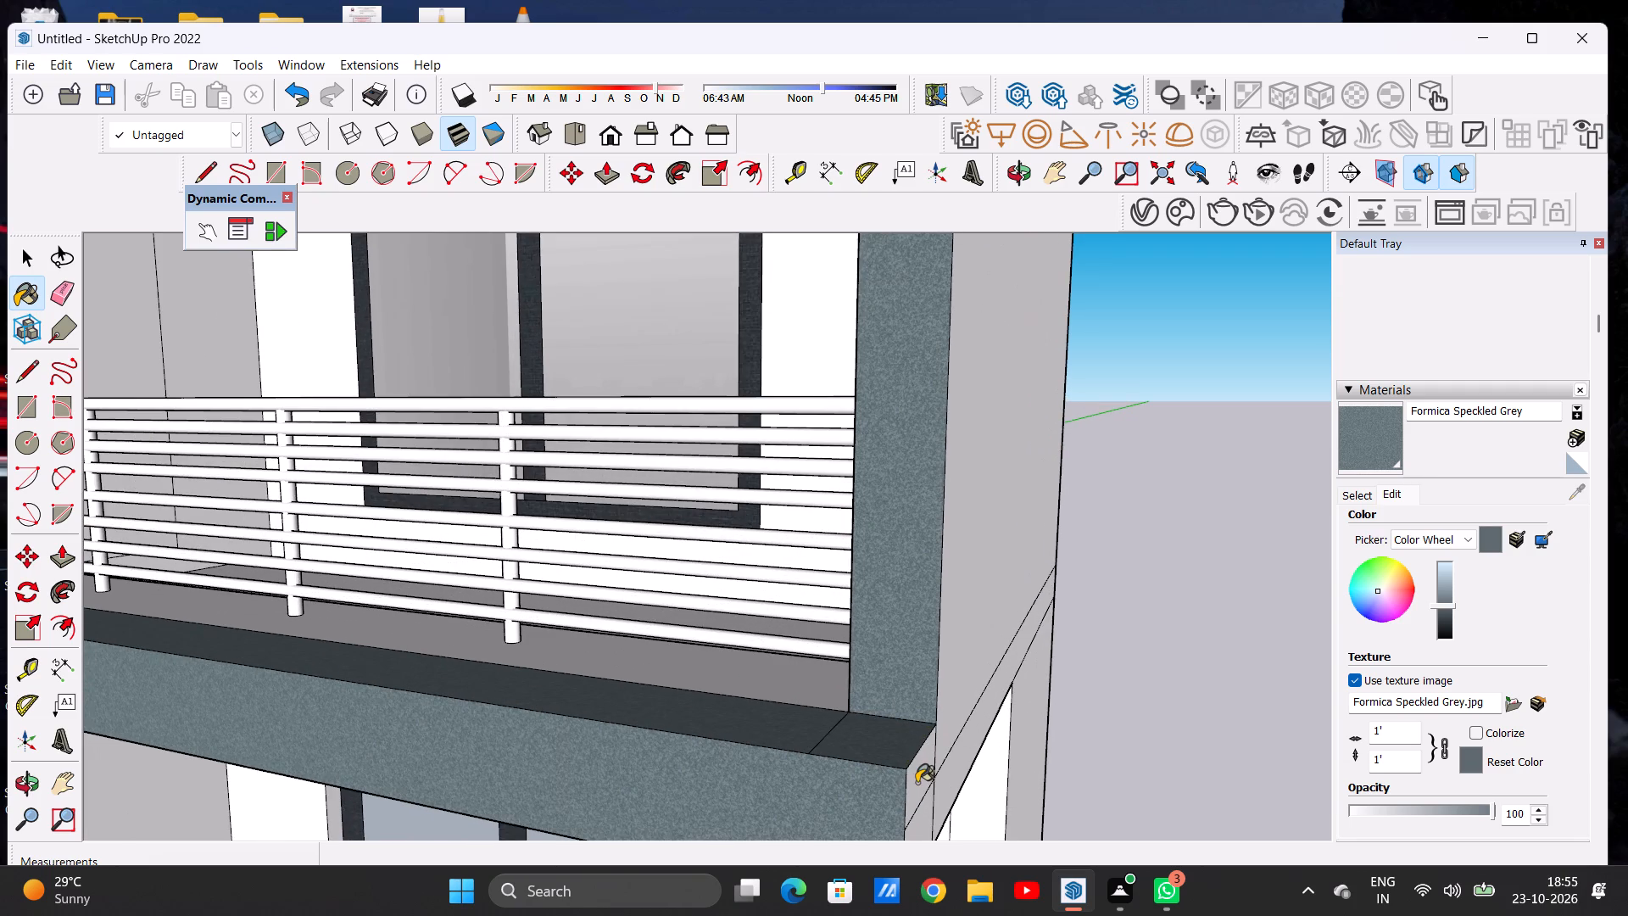
Paint the two end faces of the middle balcony's projecting floor slab with Formica Speckled Grey.
left_click(917, 783)
scroll(739, 615, "down", 8)
scroll(839, 707, "up", 13)
left_click(745, 664)
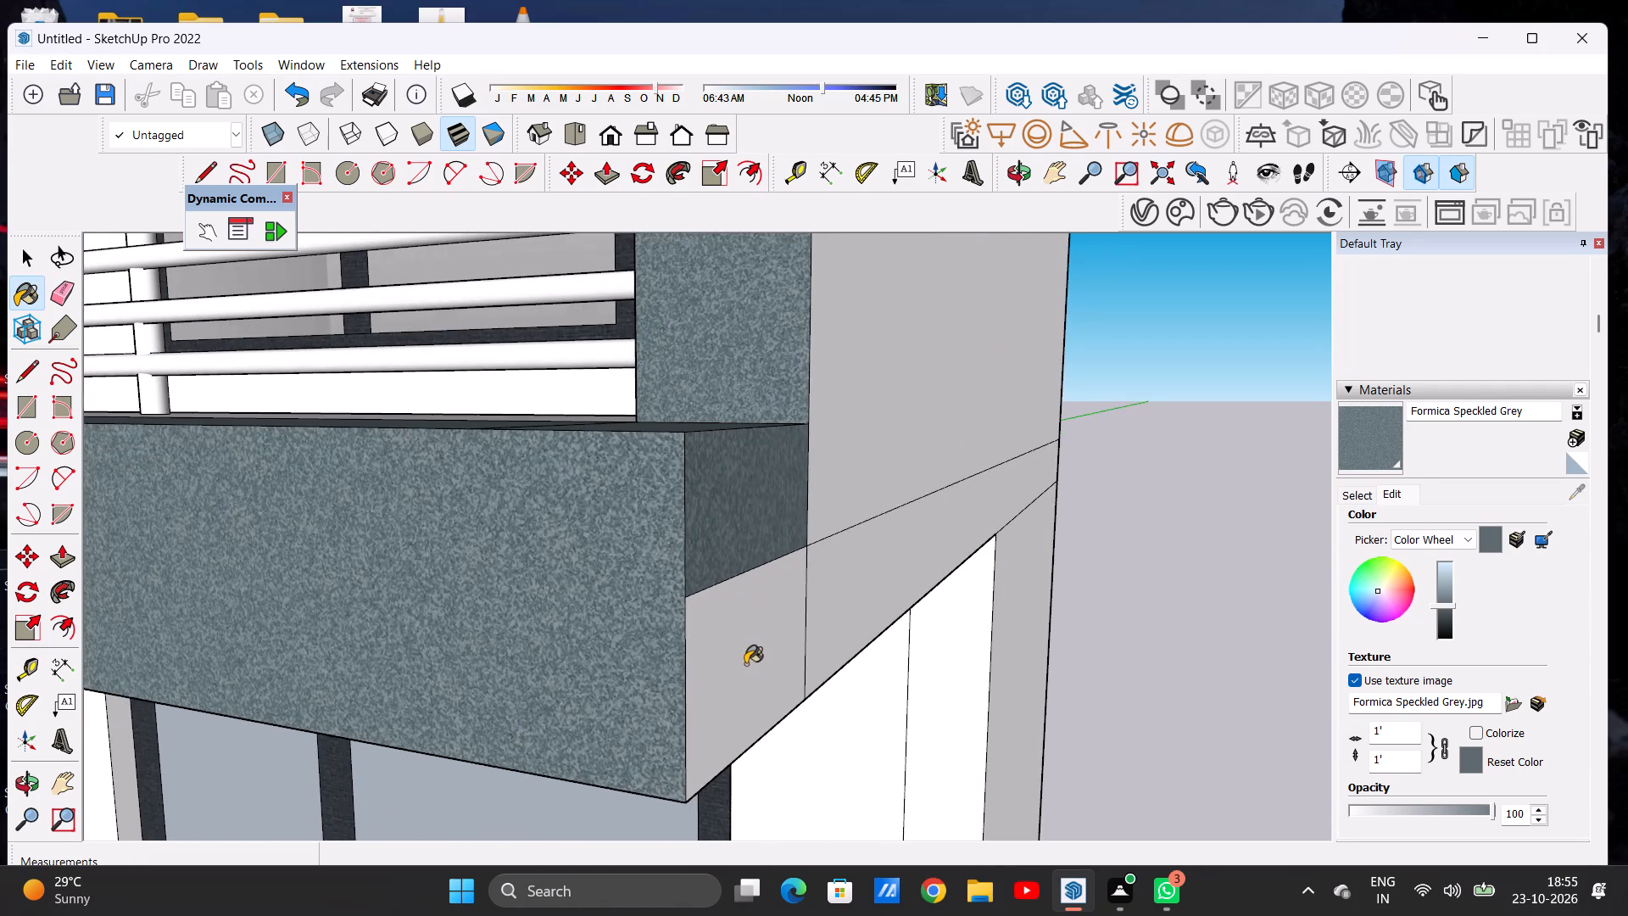
scroll(795, 634, "down", 11)
scroll(856, 614, "up", 1)
scroll(857, 614, "down", 8)
scroll(854, 607, "up", 1)
scroll(853, 607, "down", 3)
Paint the front strip on the underside of the middle balcony's floor slab with Formica Speckled Grey.
middle_click_drag(410, 571, 607, 546)
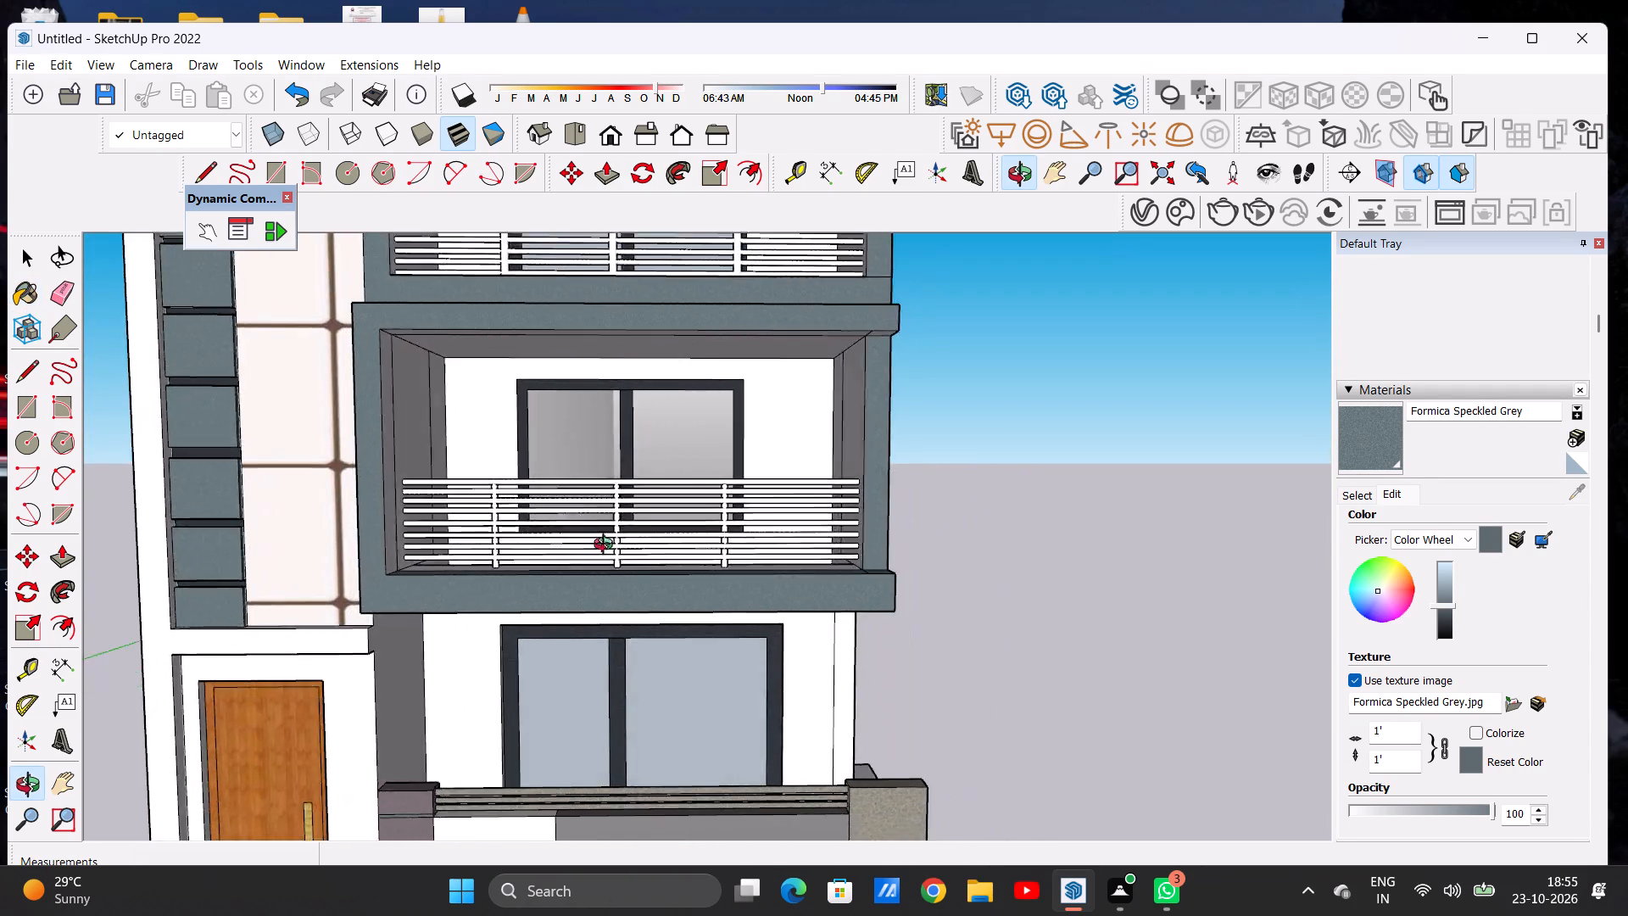
middle_click_drag(607, 546, 583, 373)
scroll(771, 539, "up", 2)
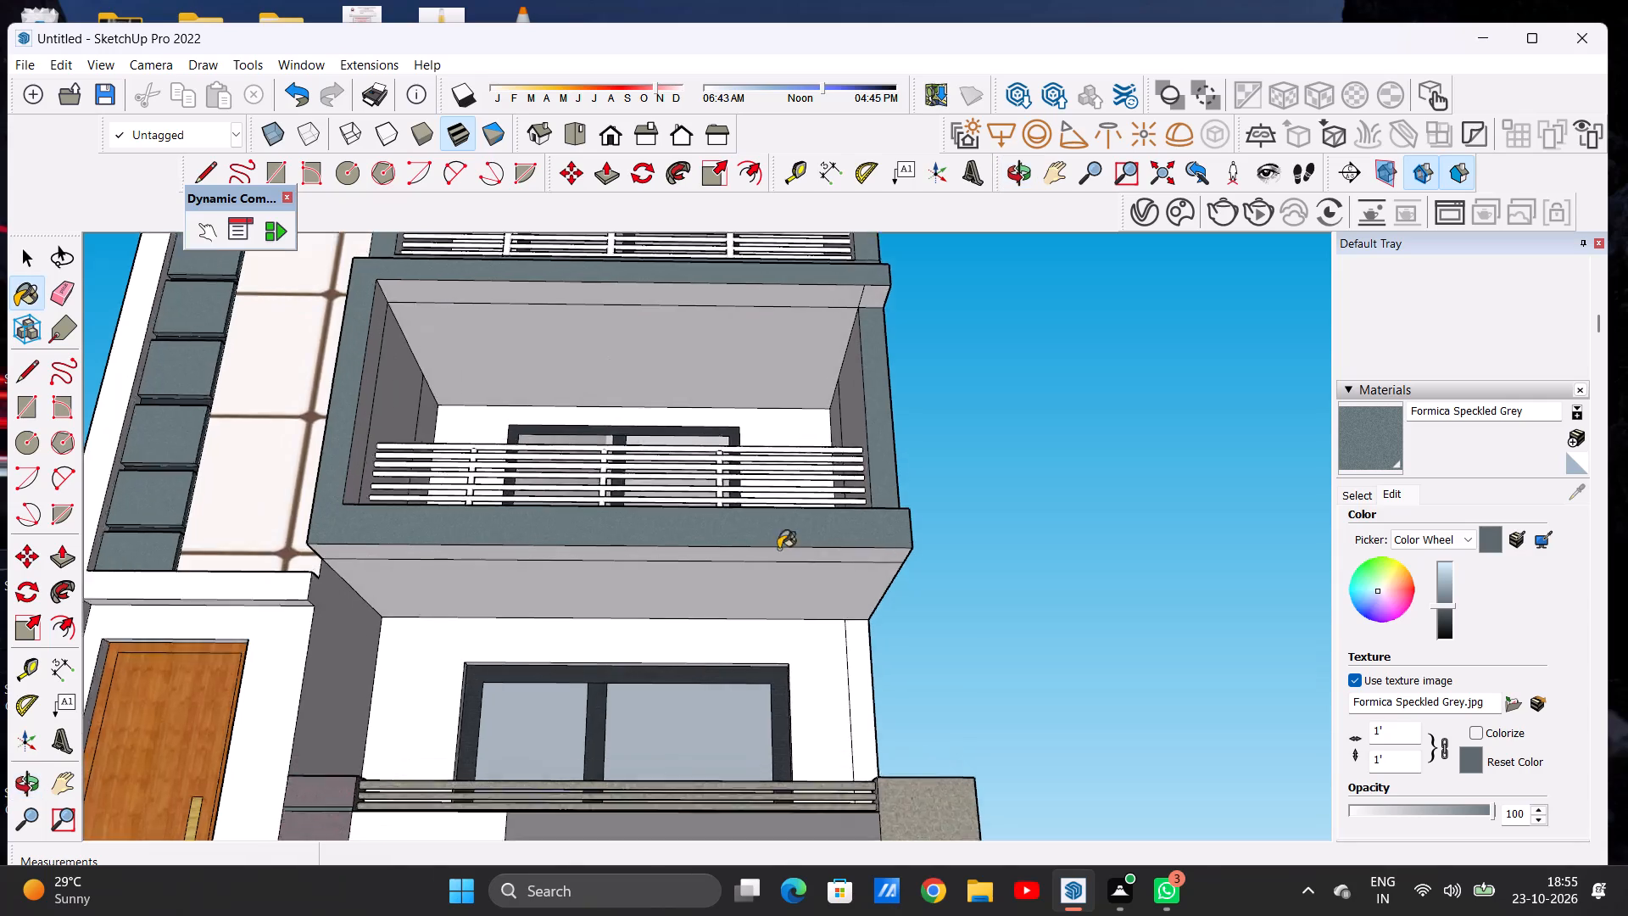
scroll(778, 549, "up", 7)
left_click(855, 557)
scroll(883, 494, "down", 16)
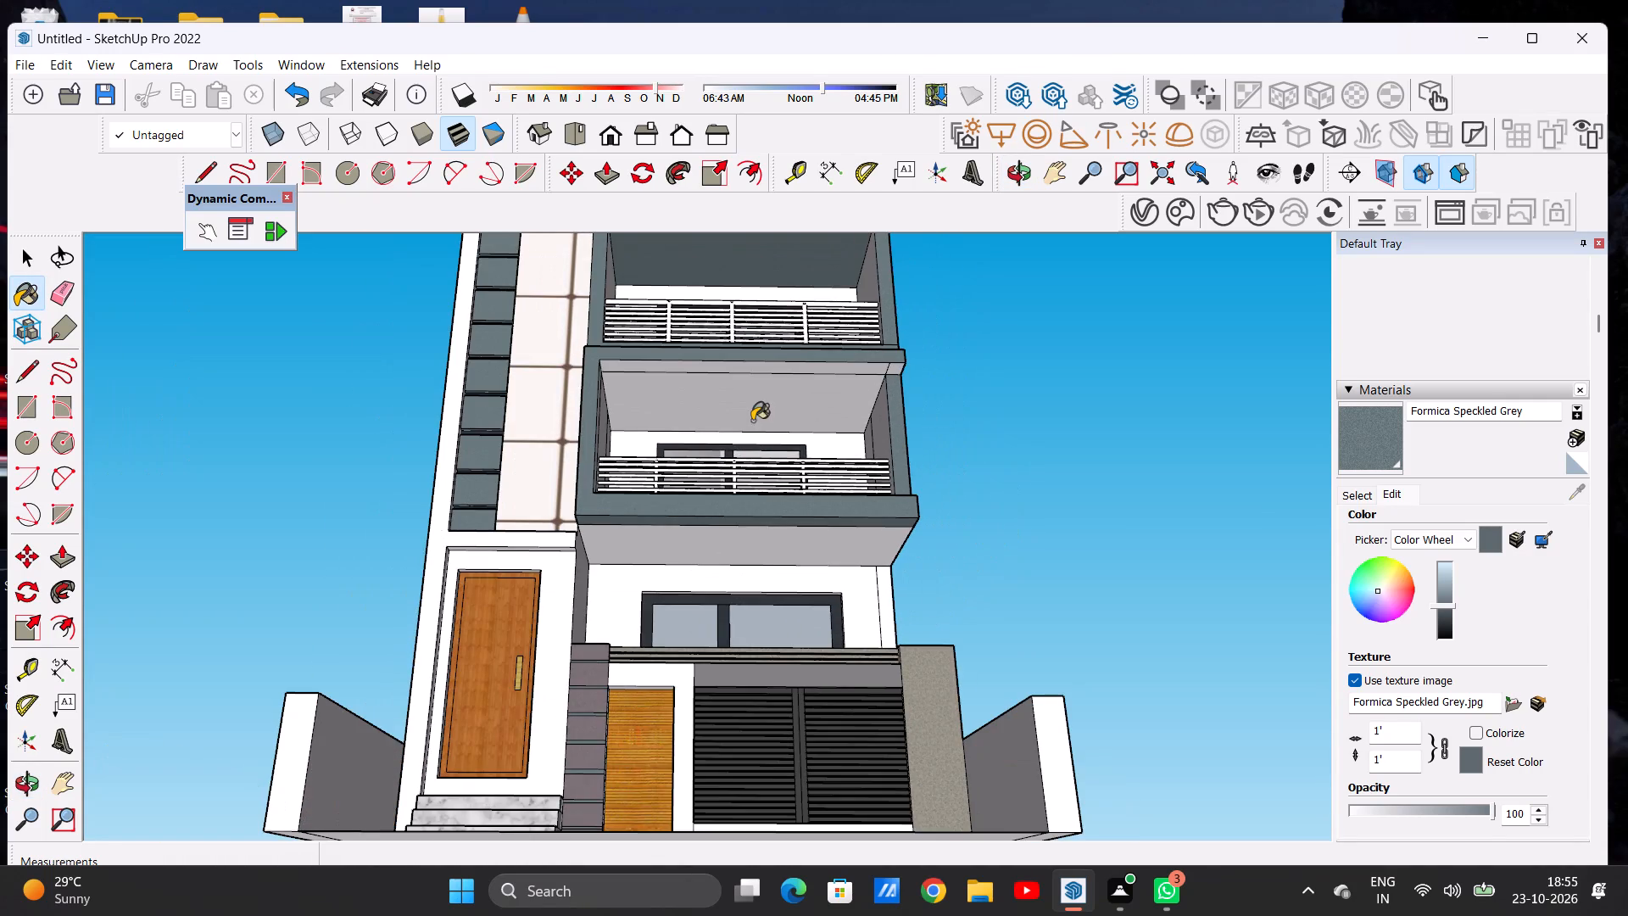
Paint the front strip and corner piece under the overhang above the middle balcony with Formica Speckled Grey.
middle_click_drag(752, 421, 722, 426)
scroll(856, 379, "up", 5)
scroll(858, 379, "down", 1)
scroll(858, 379, "up", 12)
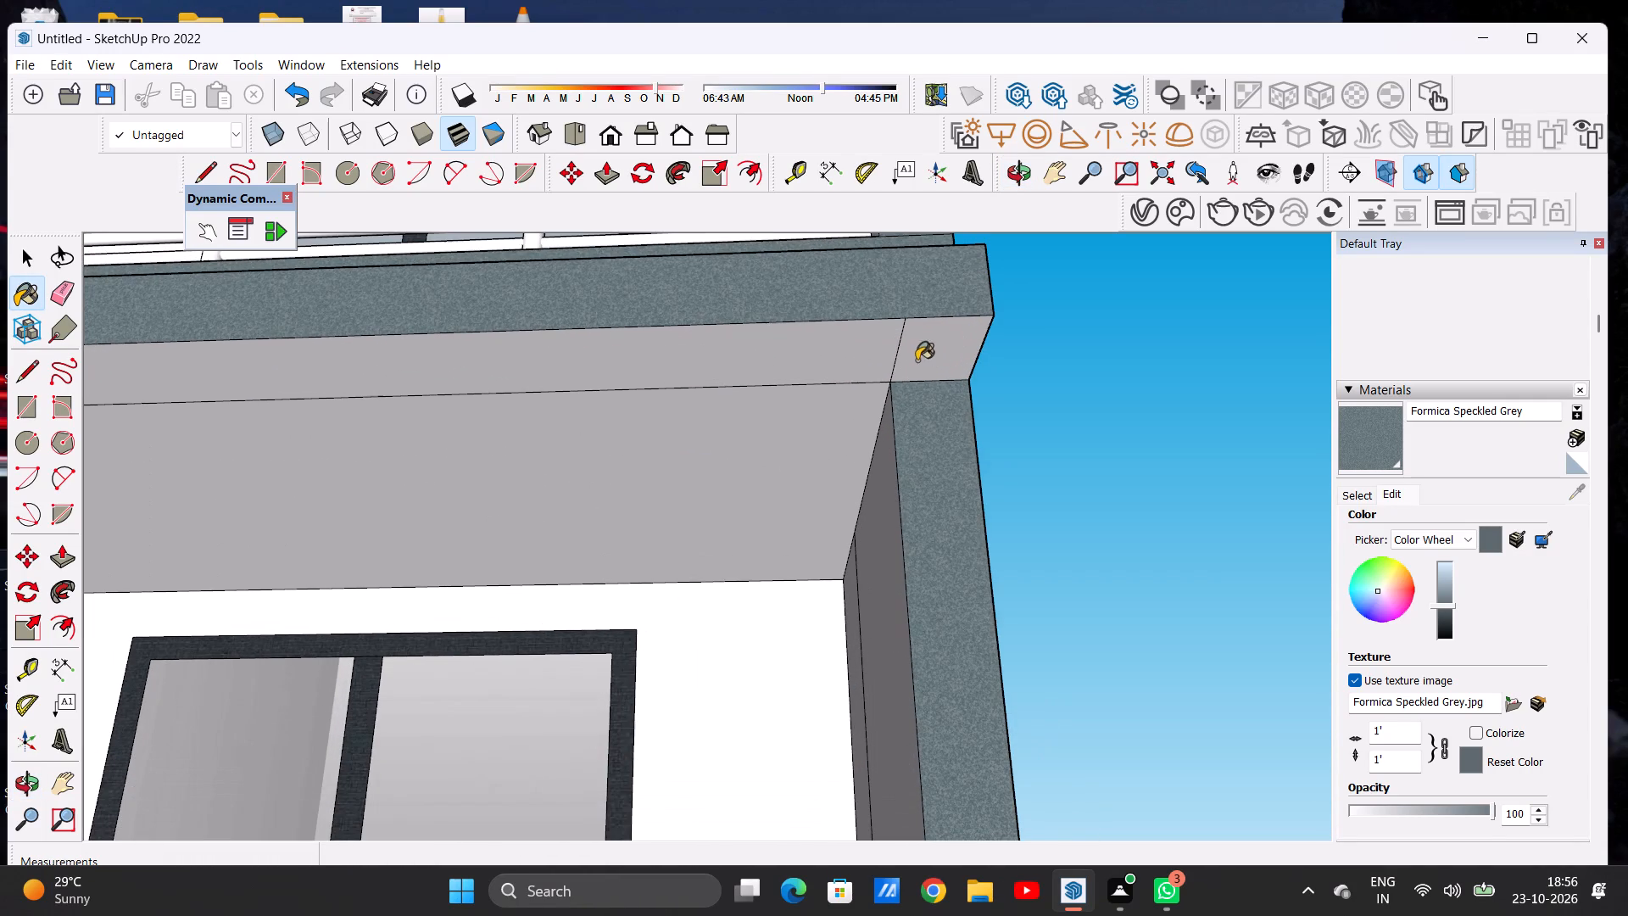
left_click(850, 360)
left_click(933, 361)
scroll(868, 470, "down", 17)
scroll(708, 491, "up", 1)
Paint the inner face of the middle balcony's column beside the tiled strip with Formica Speckled Grey, and finish painting.
middle_click_drag(708, 493, 610, 561)
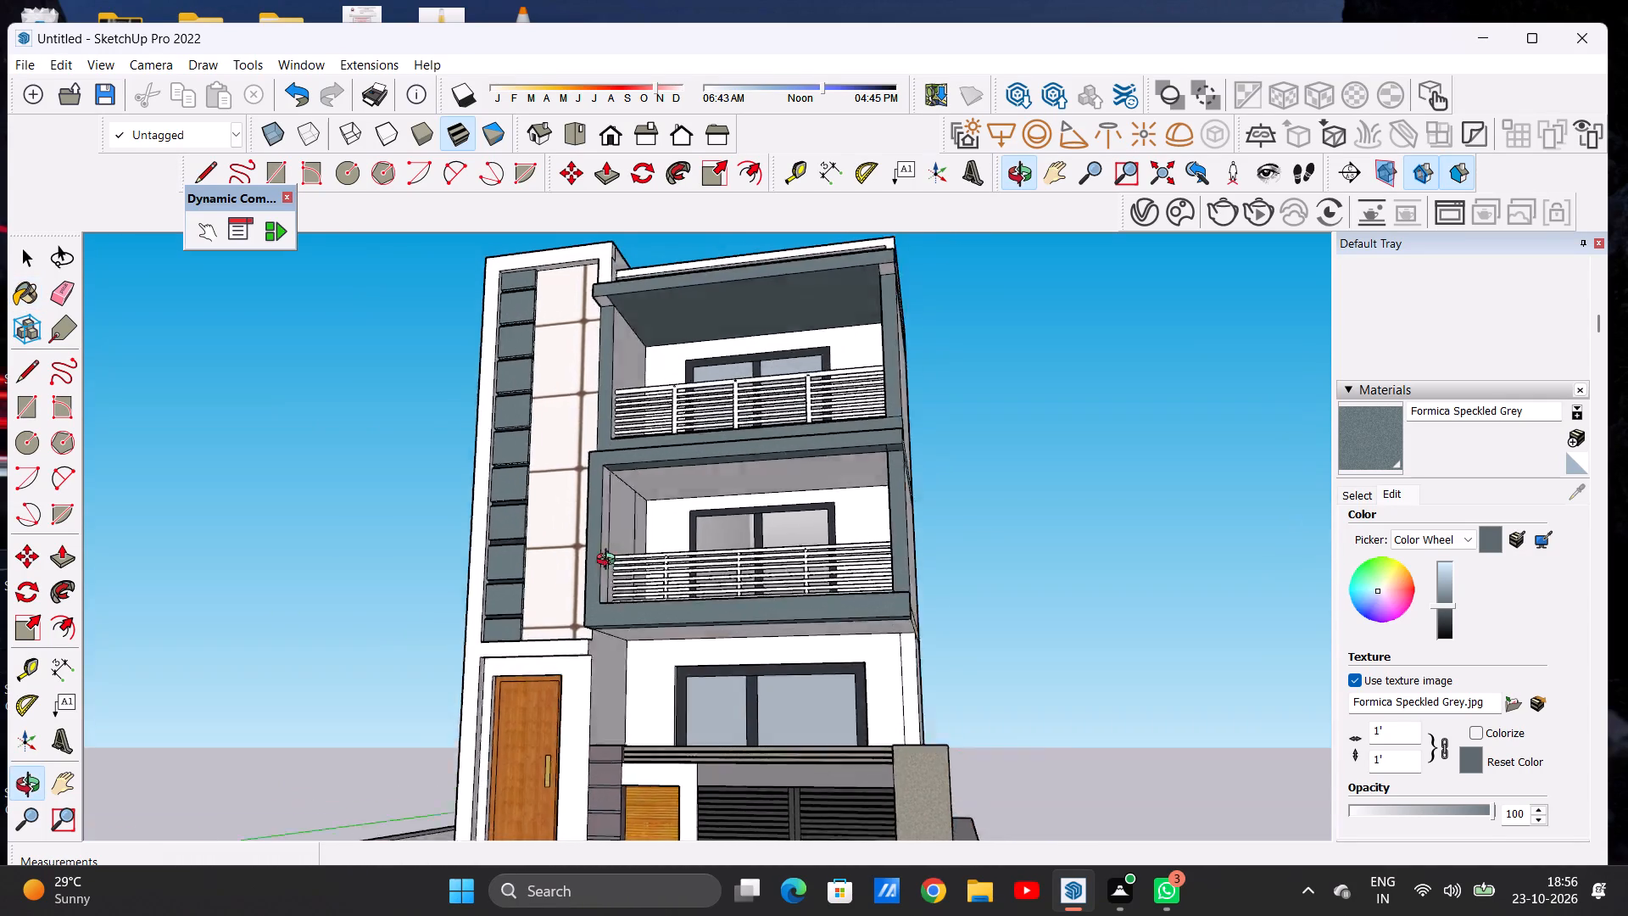
middle_click_drag(610, 561, 530, 688)
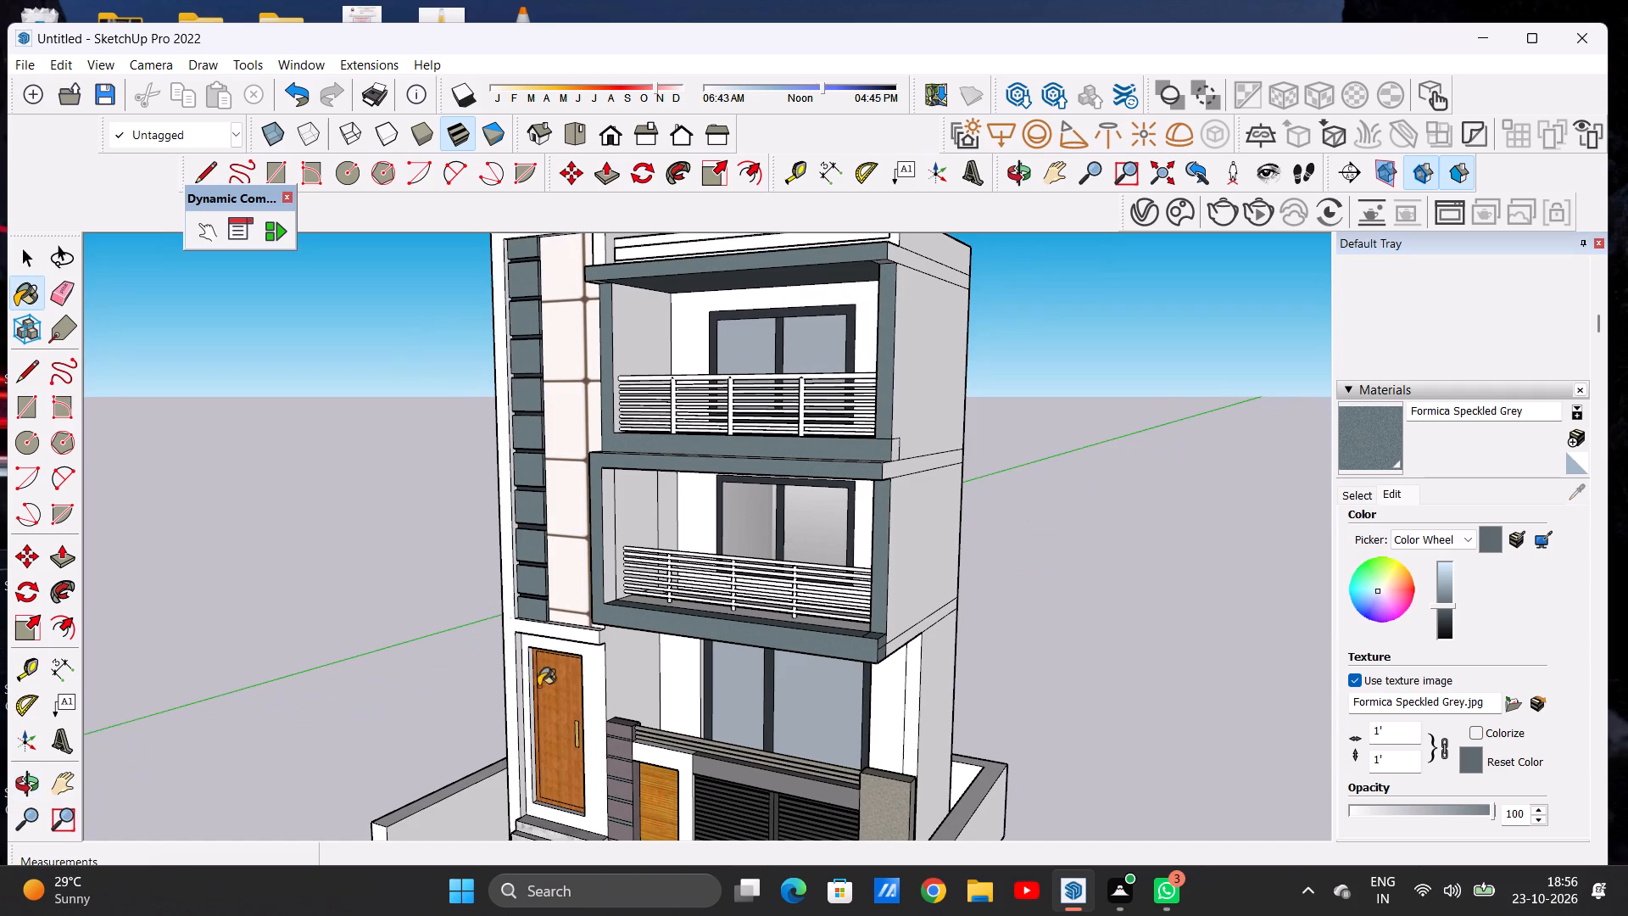
scroll(606, 489, "up", 10)
left_click(606, 486)
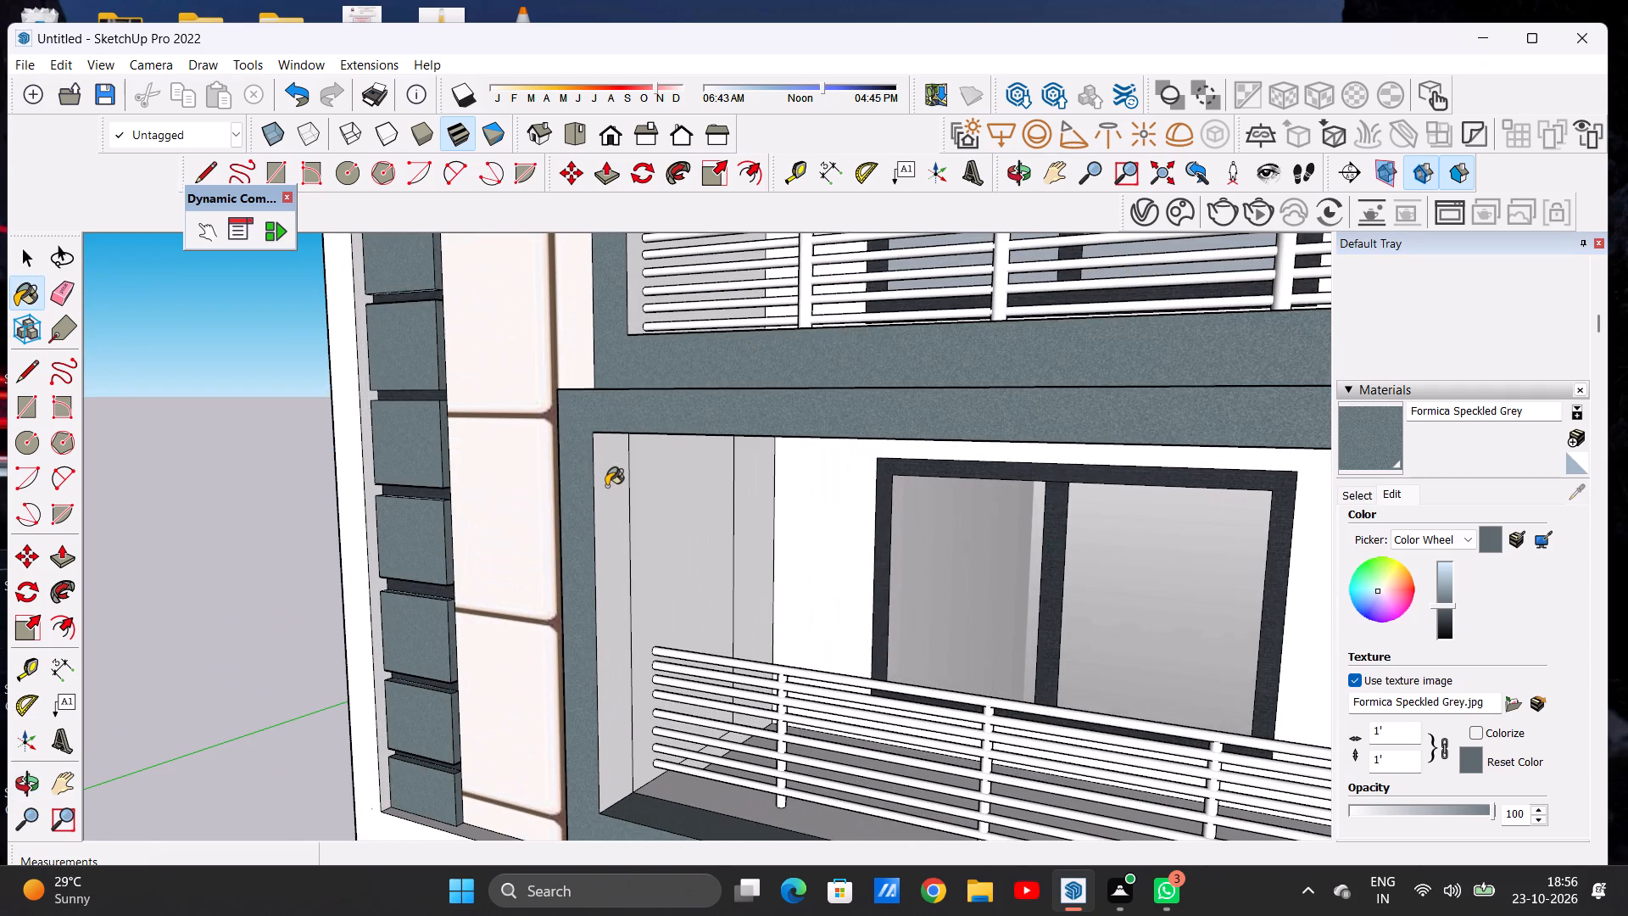
scroll(604, 508, "down", 13)
middle_click_drag(622, 540, 790, 558)
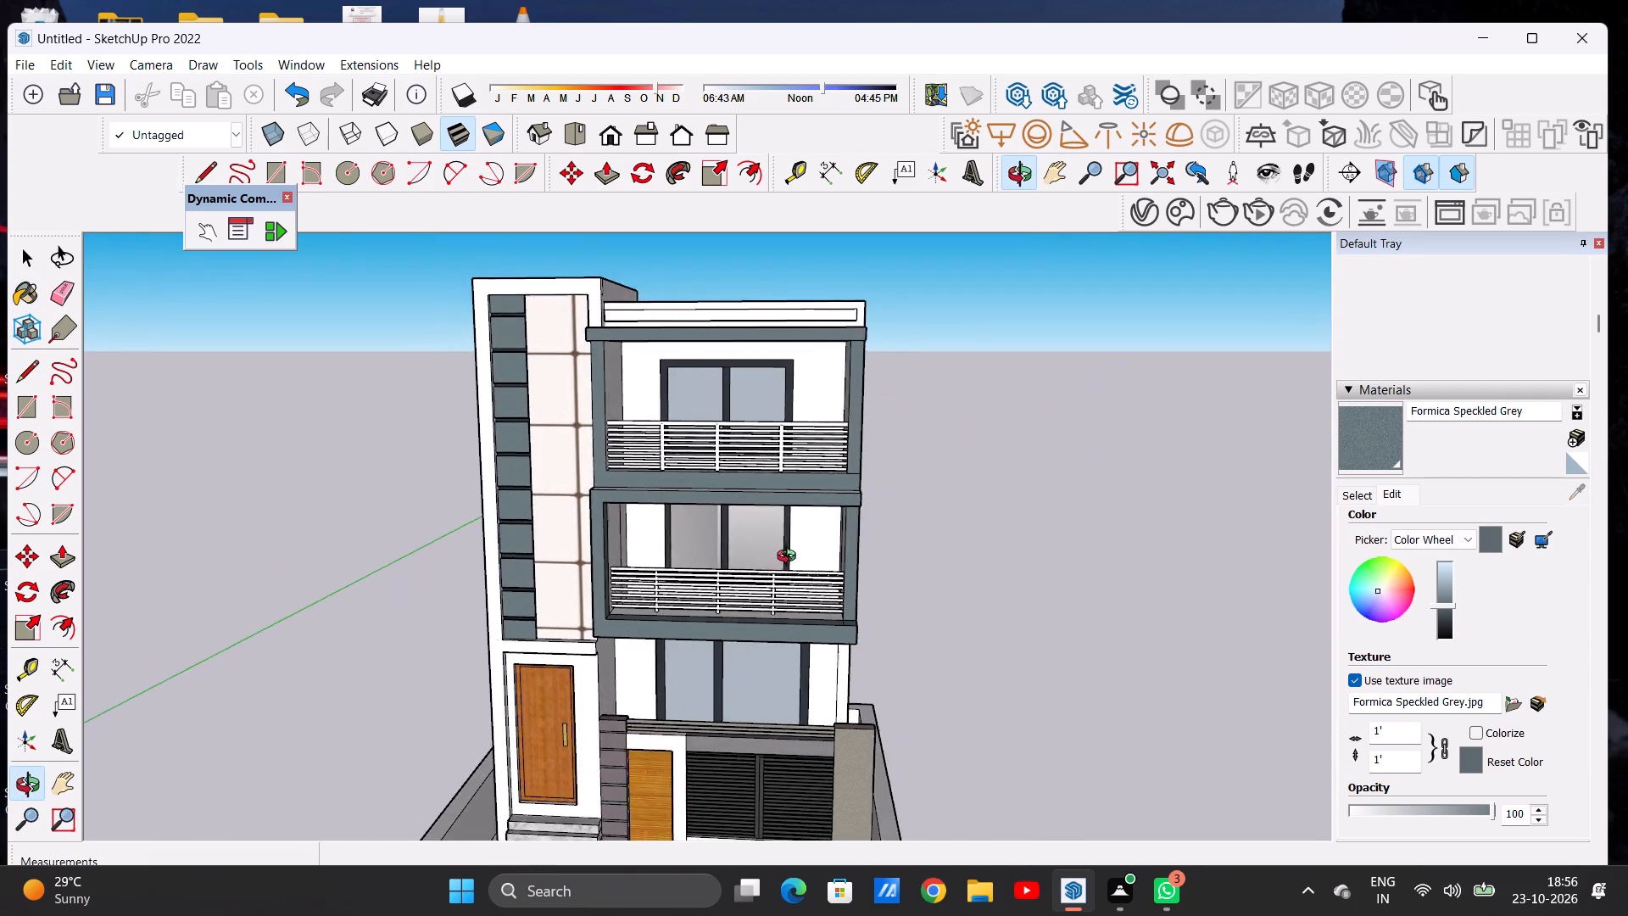
middle_click_drag(790, 558, 818, 557)
scroll(822, 557, "up", 1)
scroll(932, 525, "down", 6)
scroll(818, 566, "down", 4)
scroll(819, 638, "up", 5)
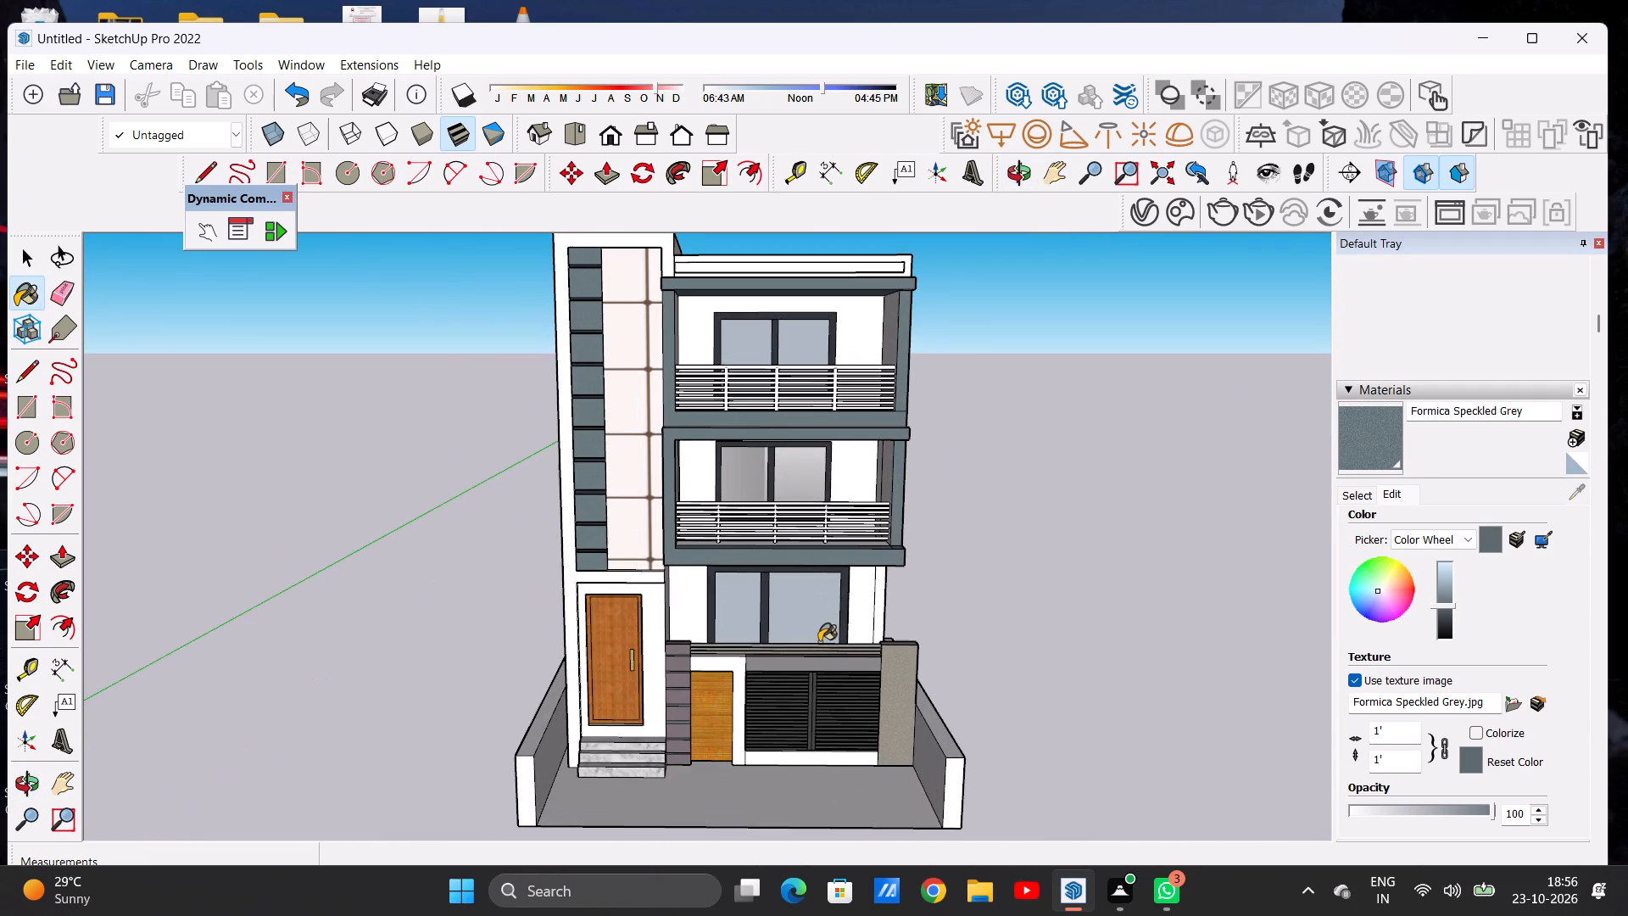
key("space")
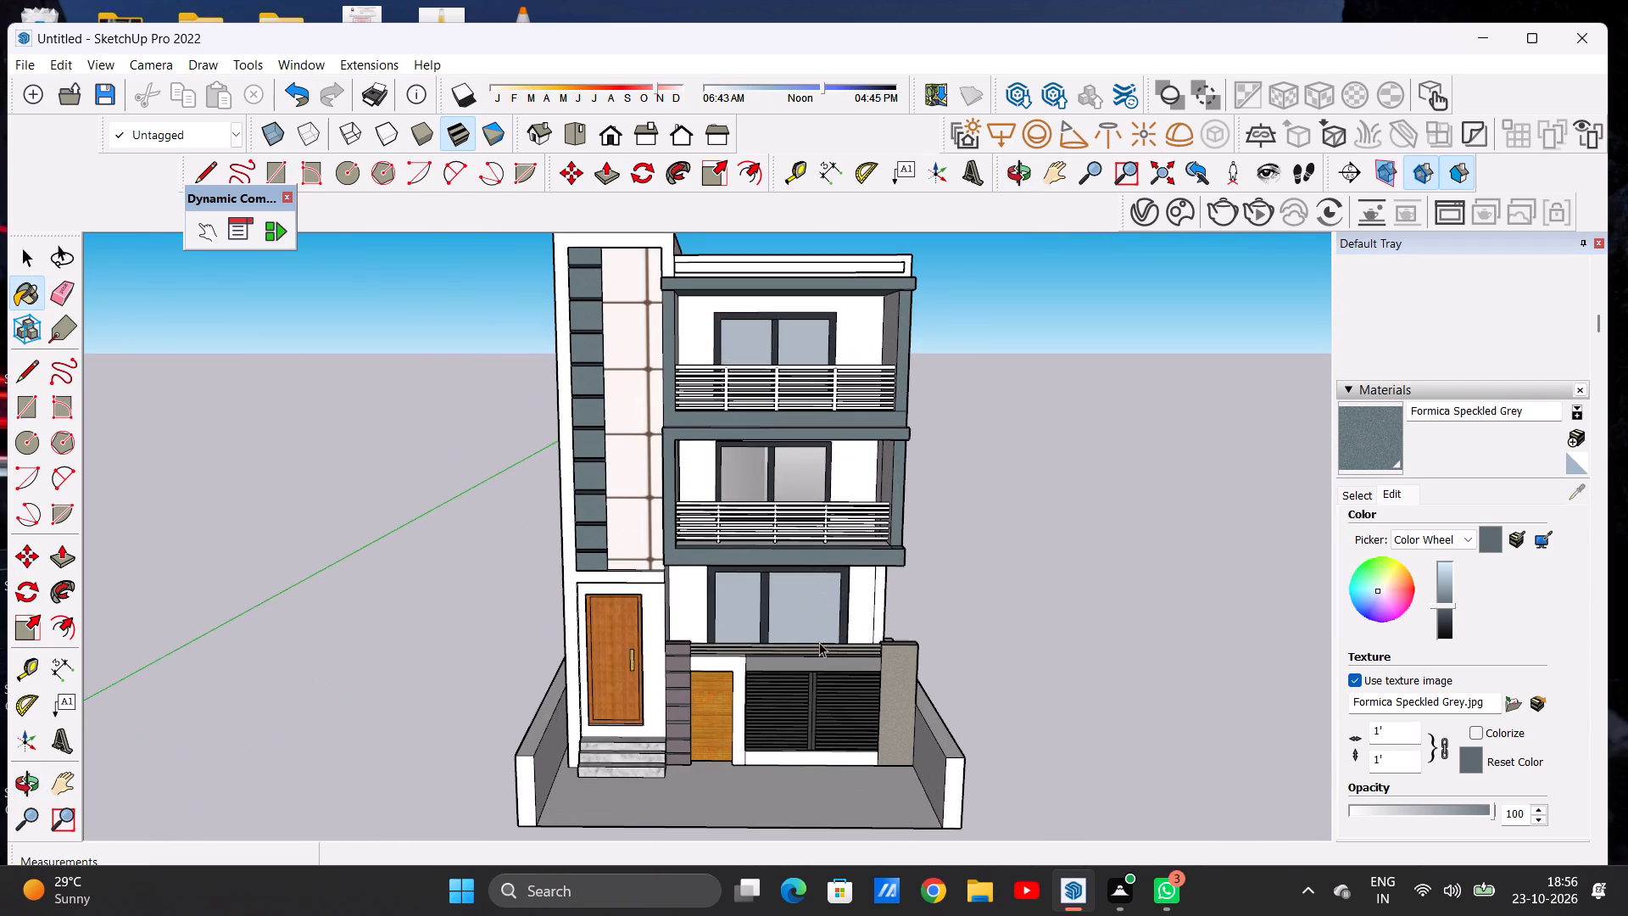
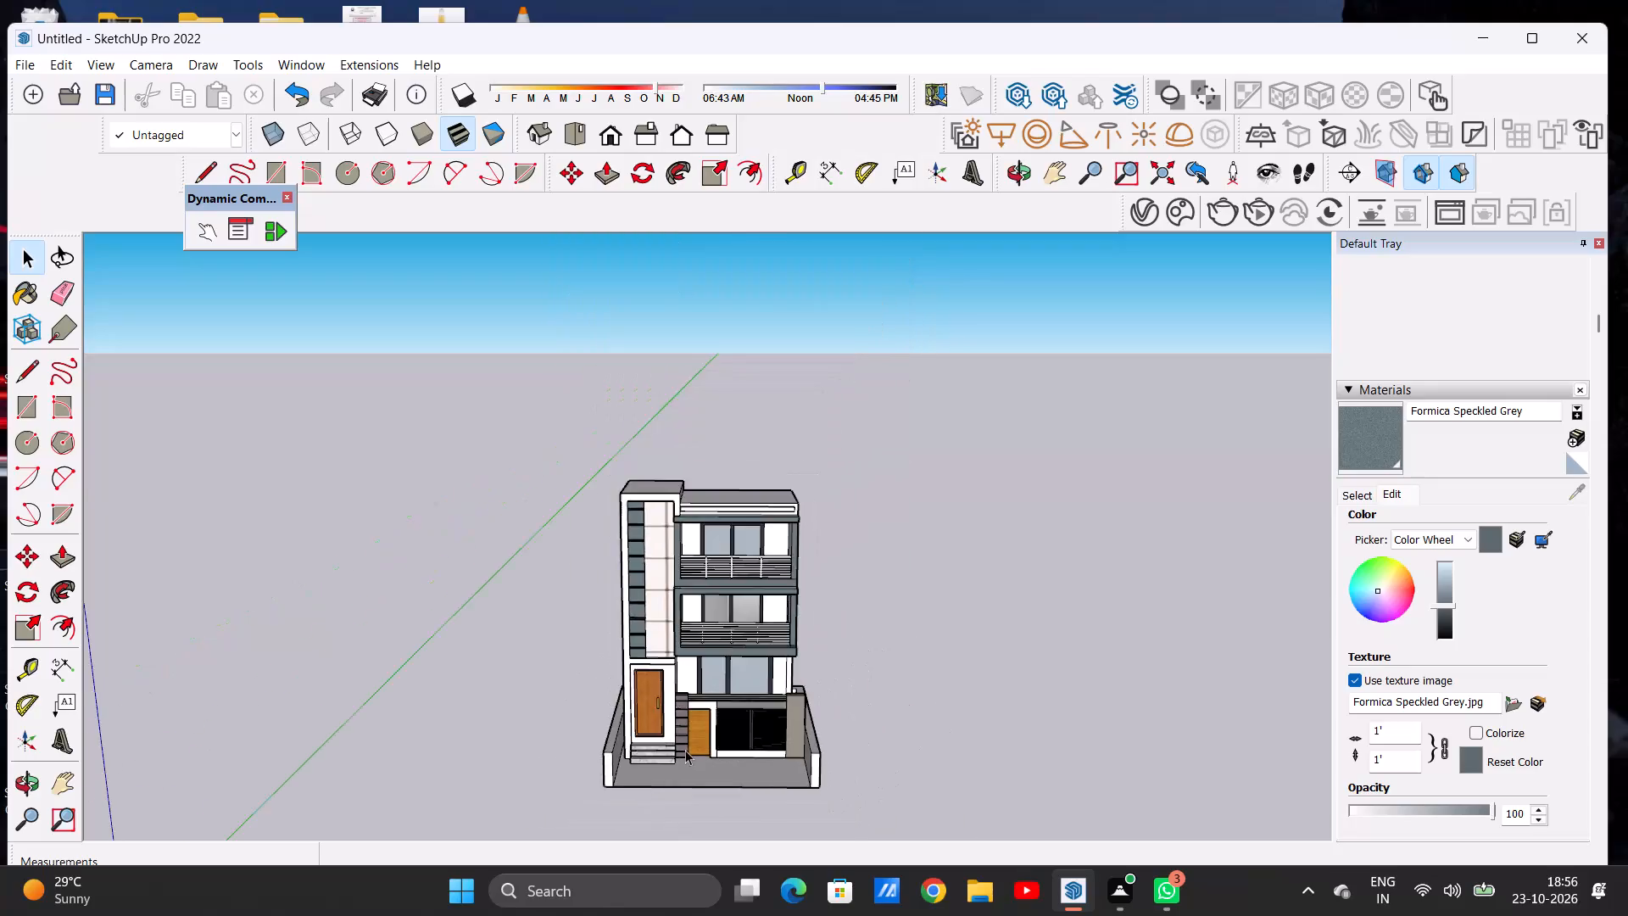
Examine the house's front elevation, checking the painted balcony frames and the balcony walls from several distances.
scroll(684, 745, "up", 7)
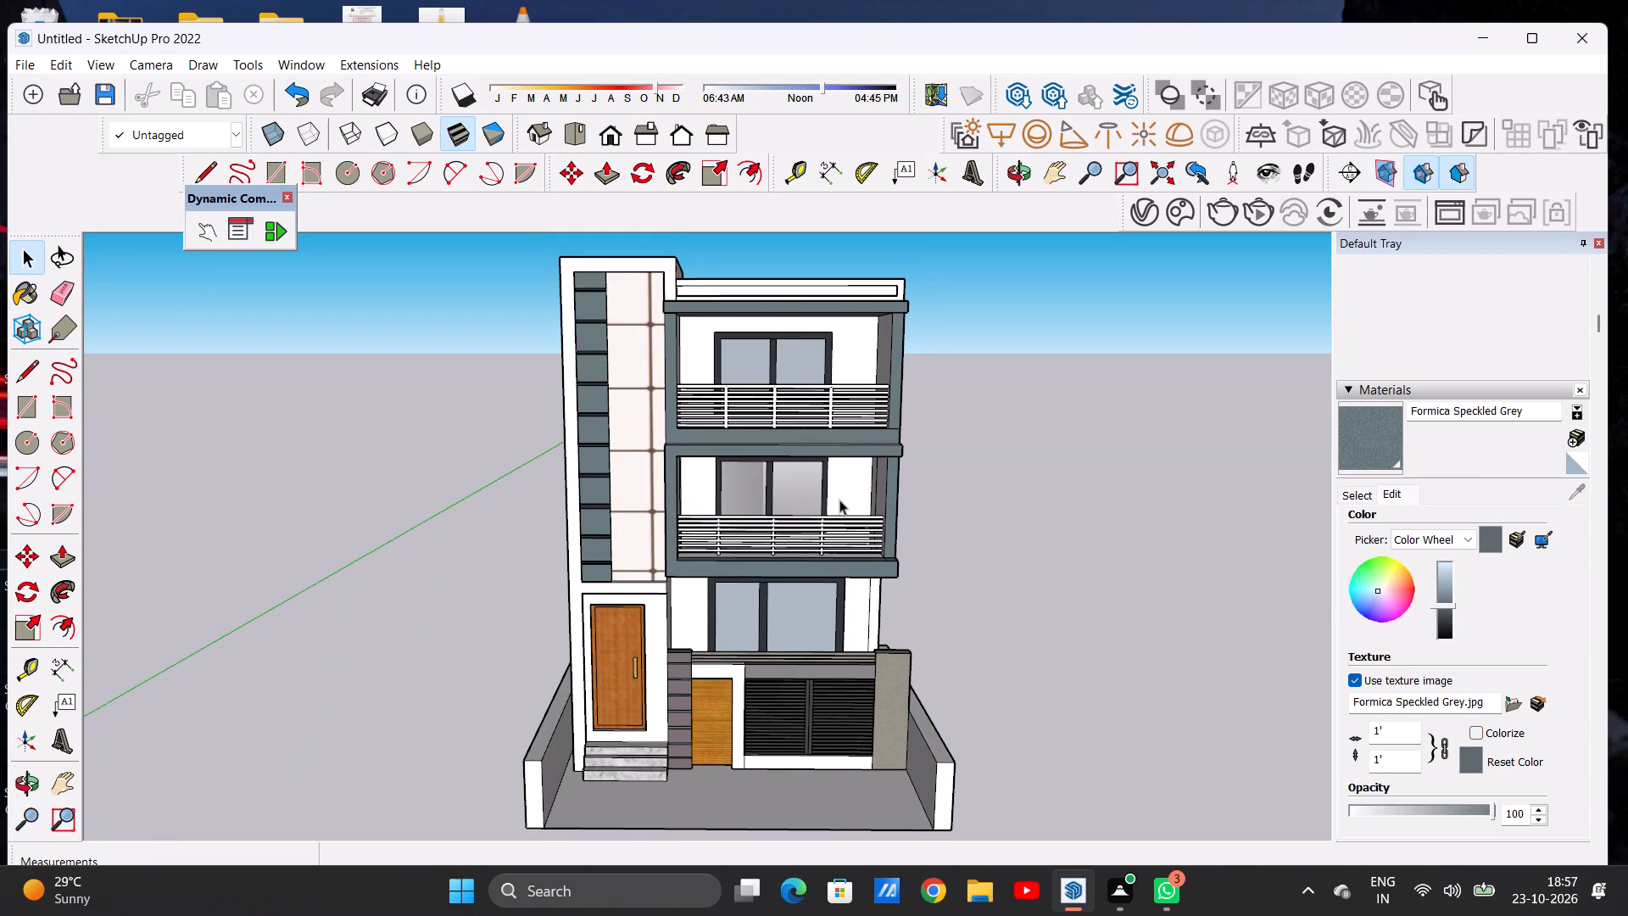
scroll(601, 471, "down", 5)
scroll(612, 497, "up", 1)
scroll(621, 501, "down", 1)
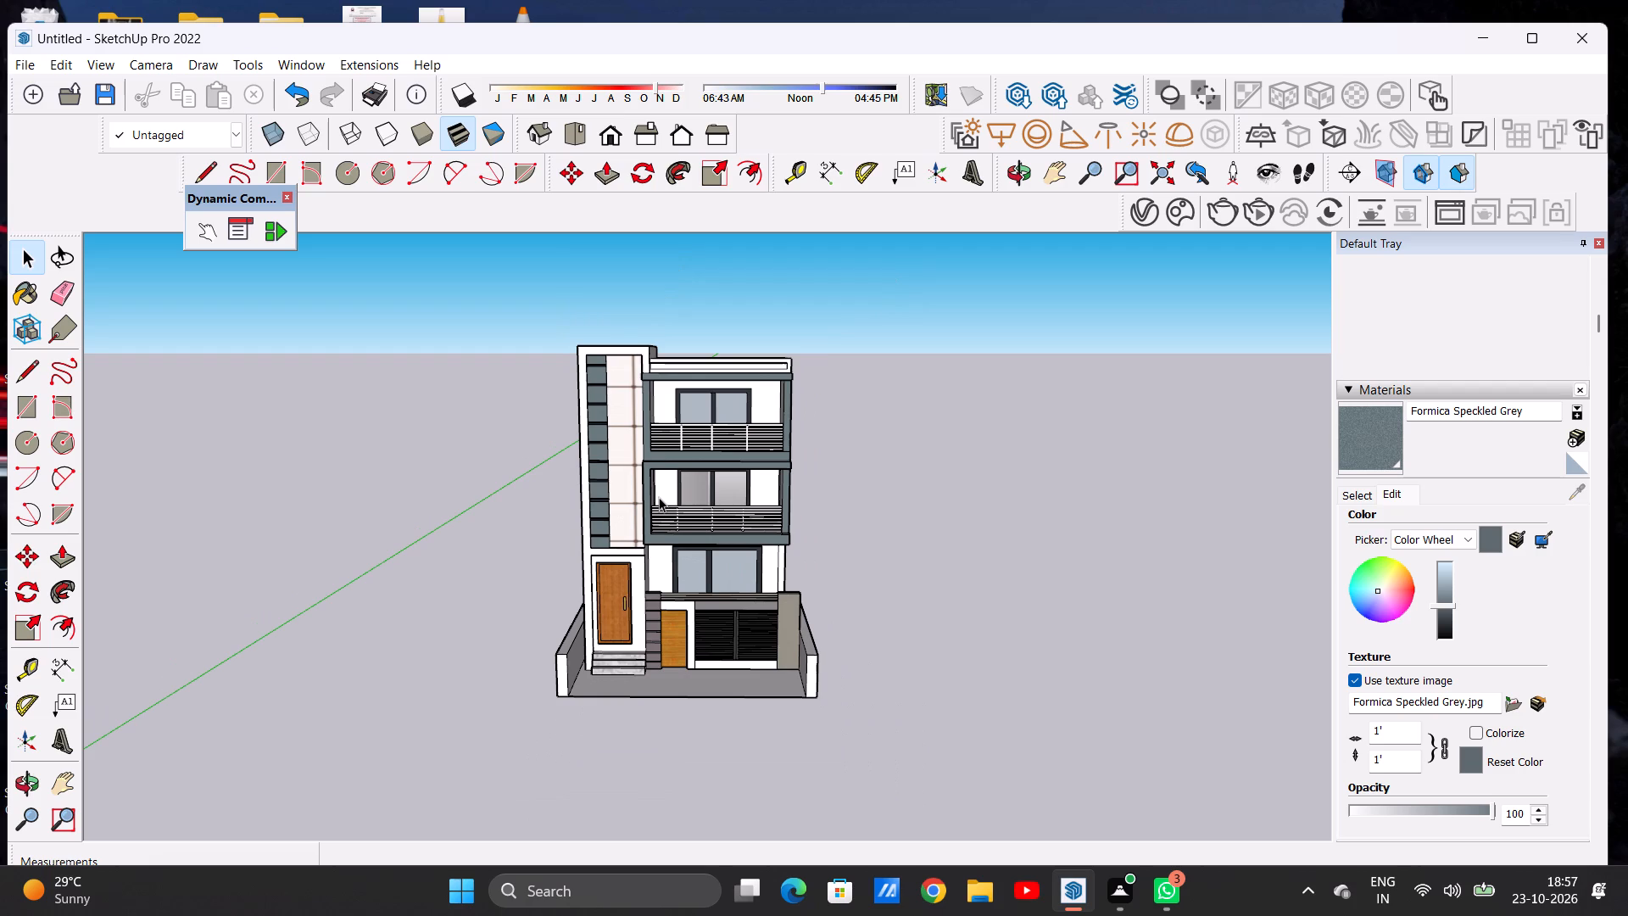
scroll(676, 514, "down", 1)
scroll(746, 535, "down", 3)
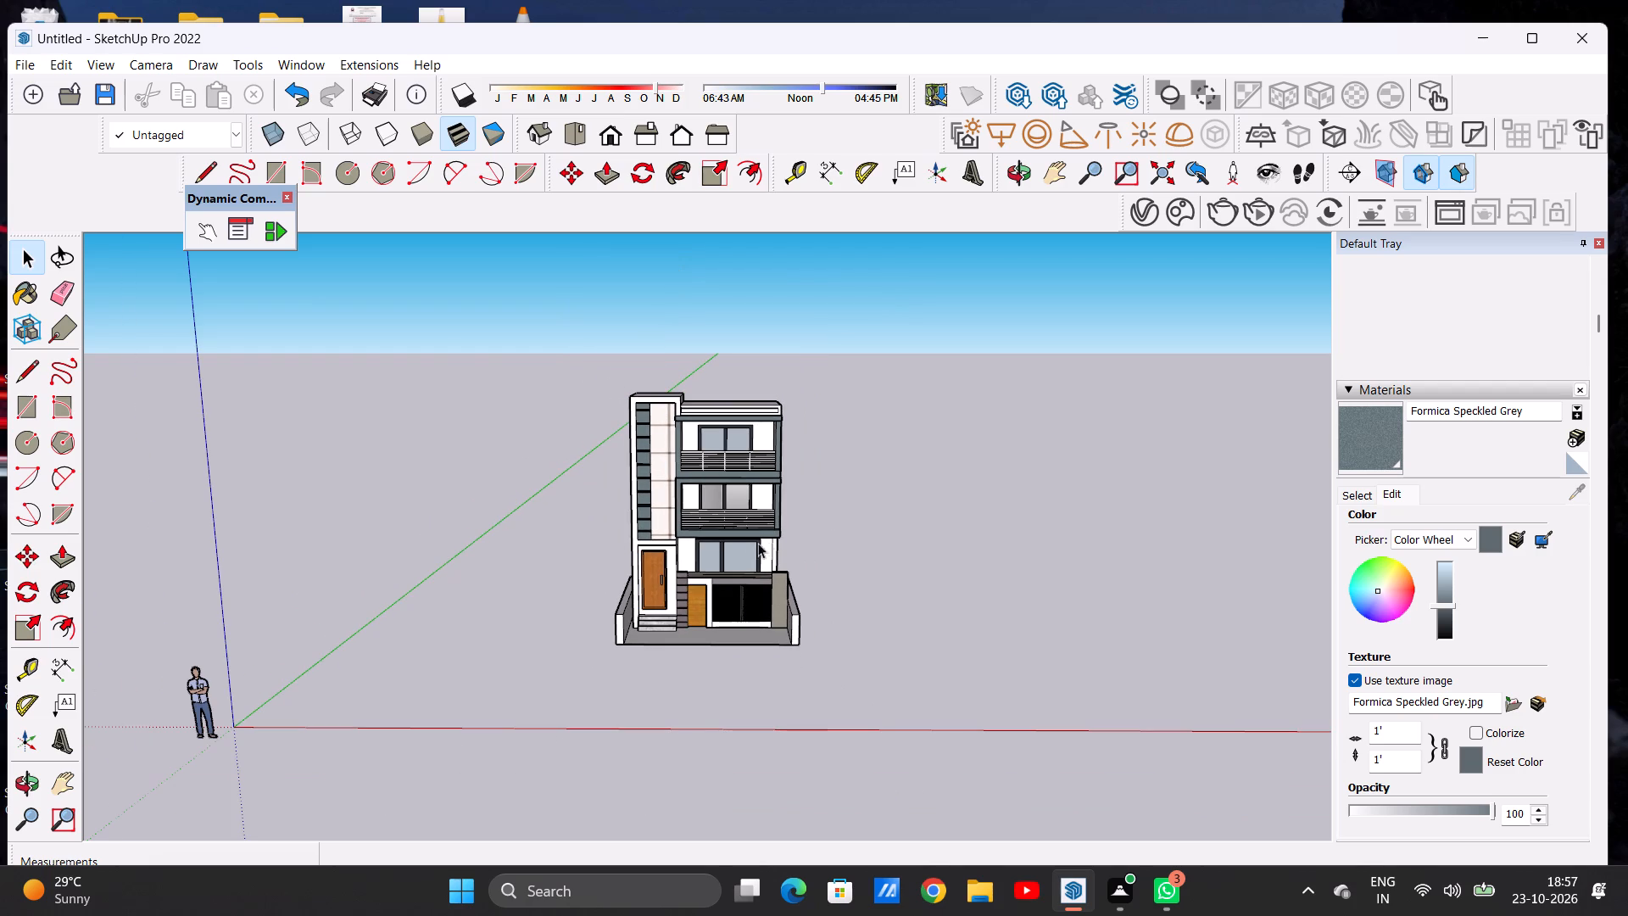
middle_click_drag(694, 561, 702, 500)
scroll(692, 585, "up", 8)
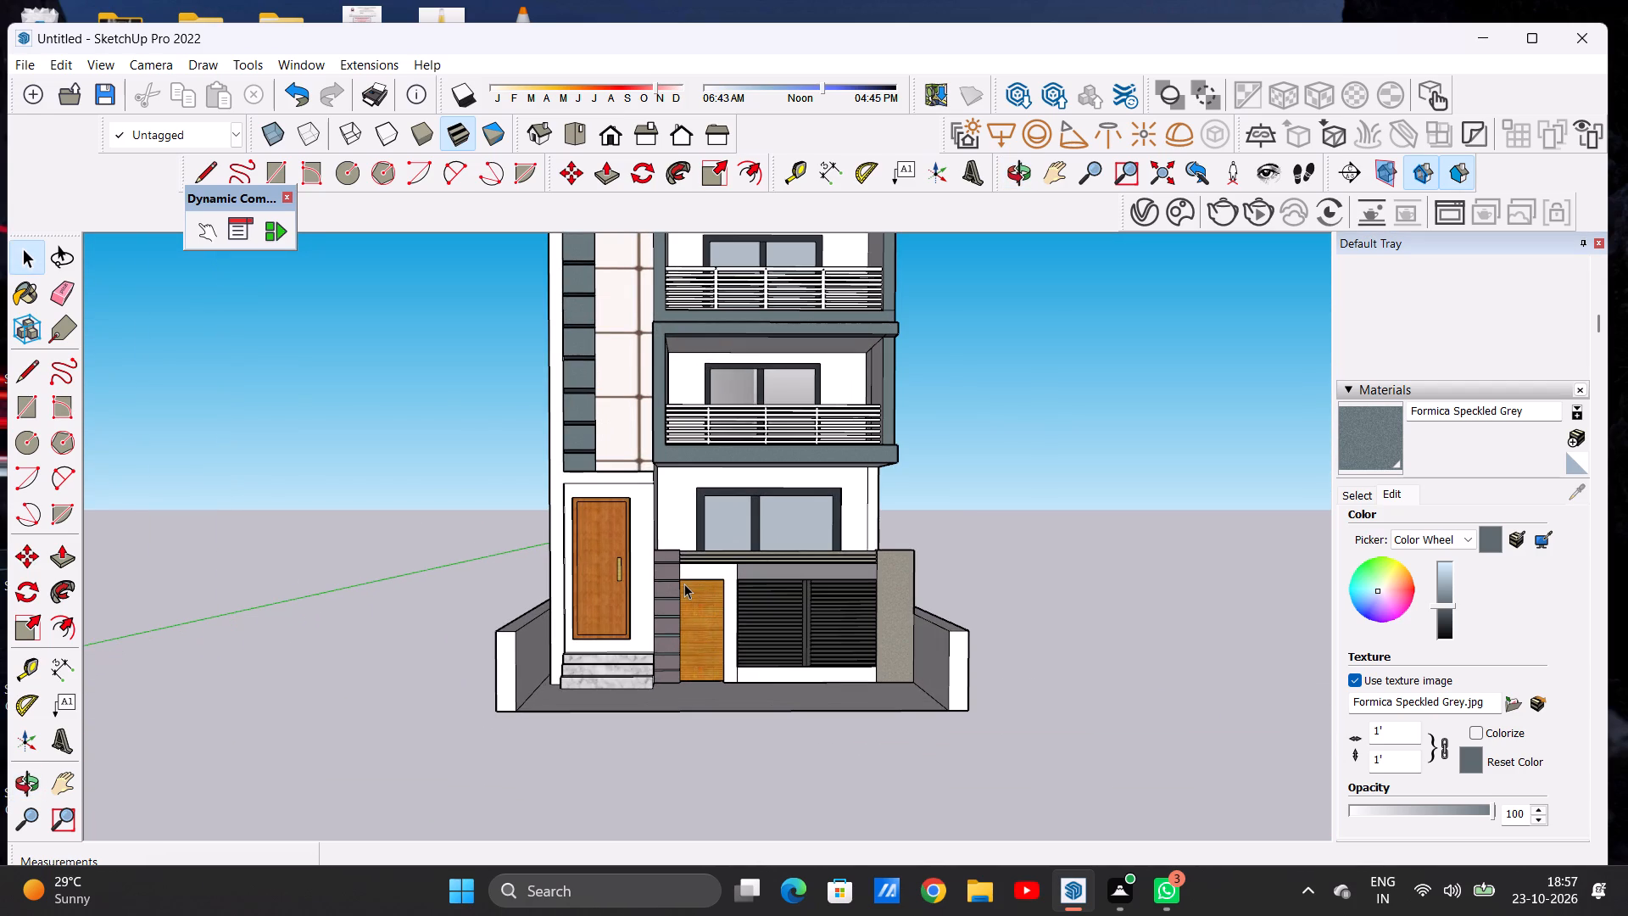
scroll(770, 556, "down", 6)
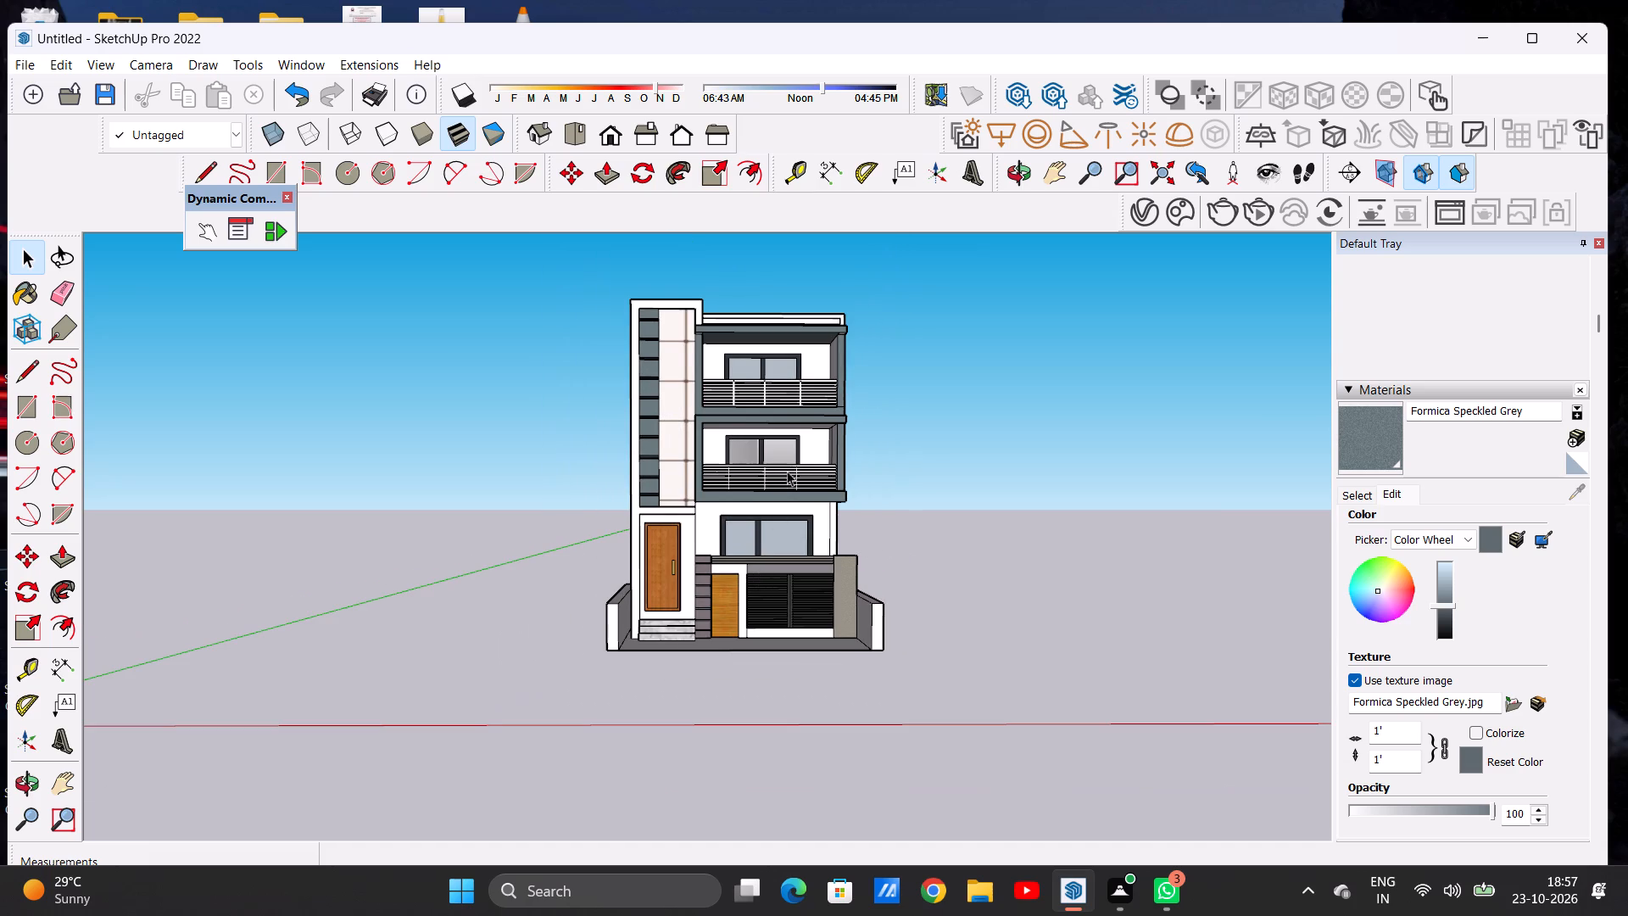
scroll(804, 443, "up", 13)
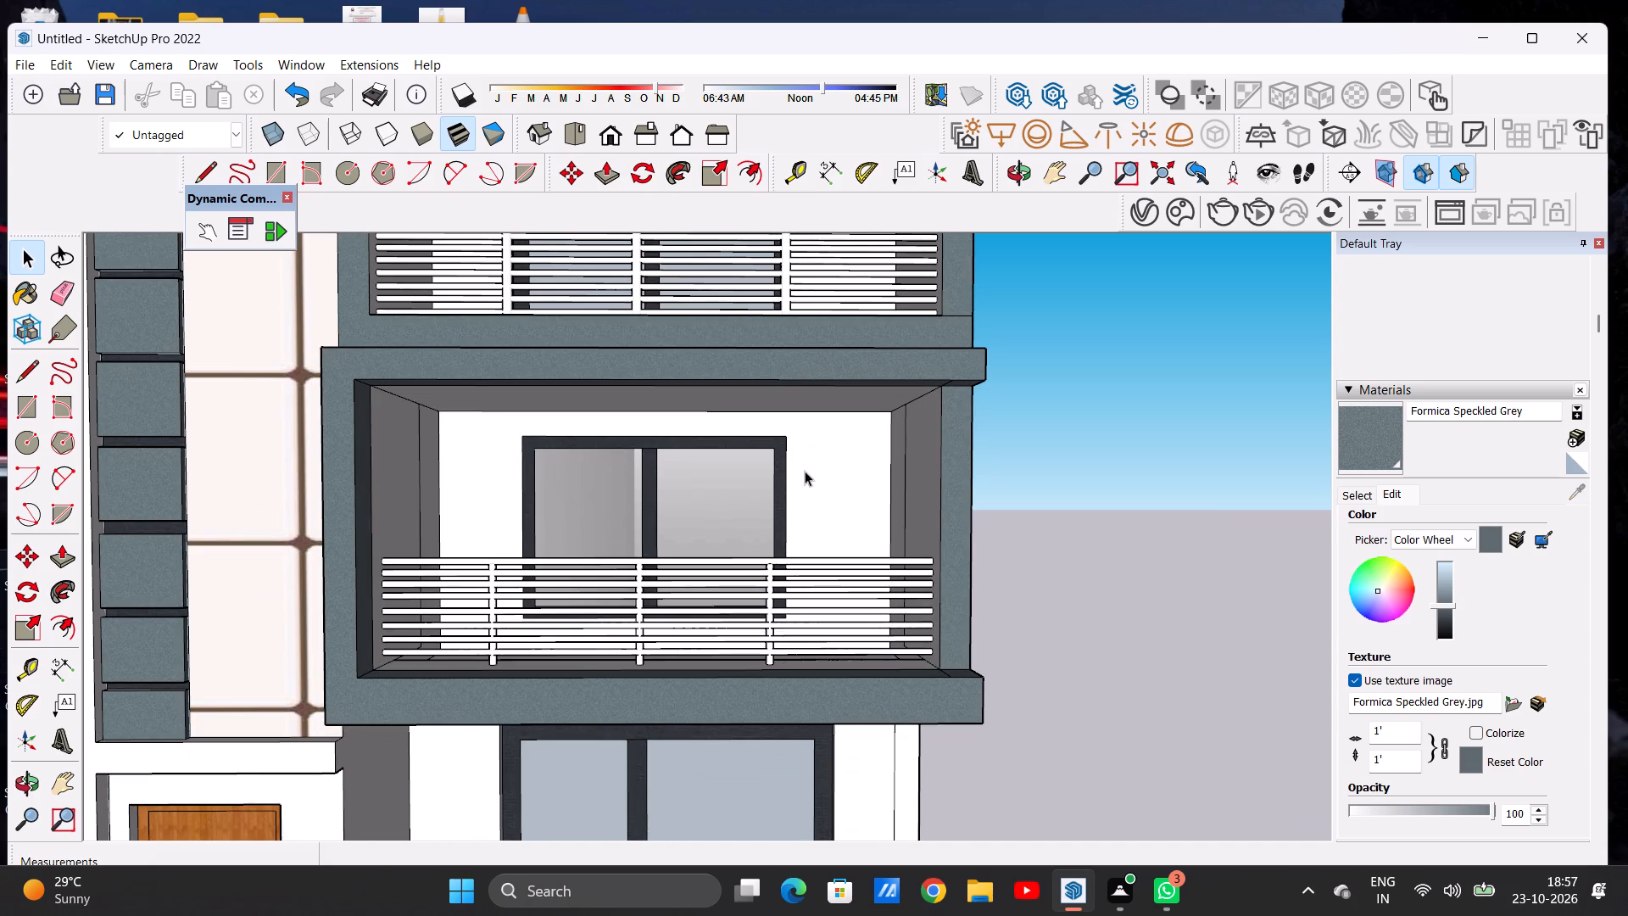
scroll(799, 542, "down", 5)
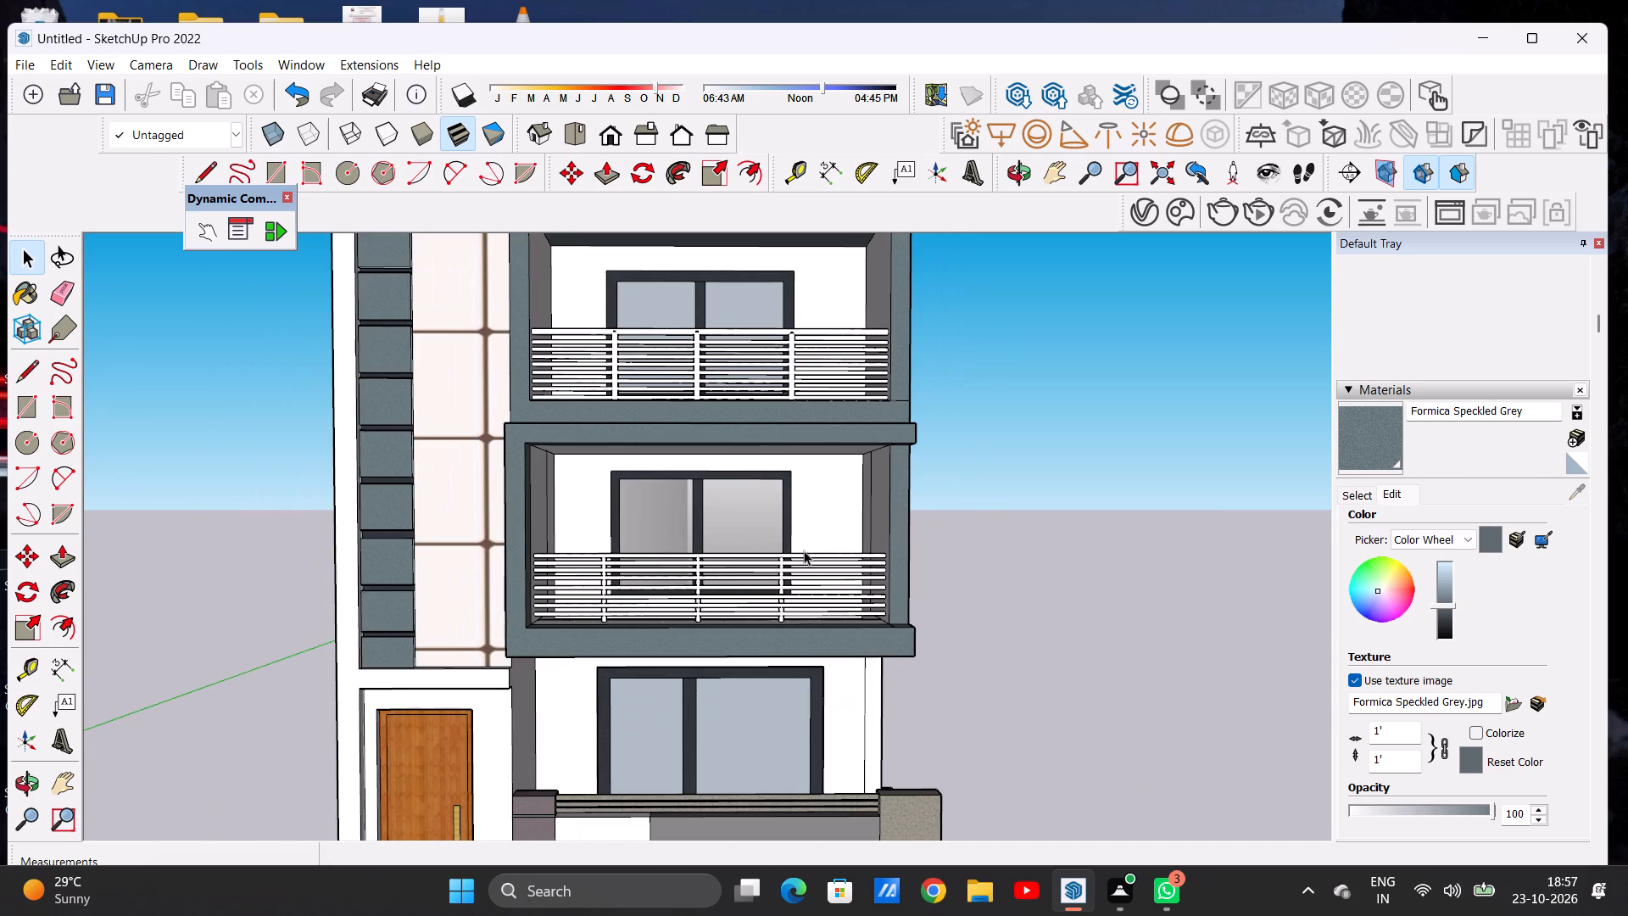
scroll(733, 567, "down", 3)
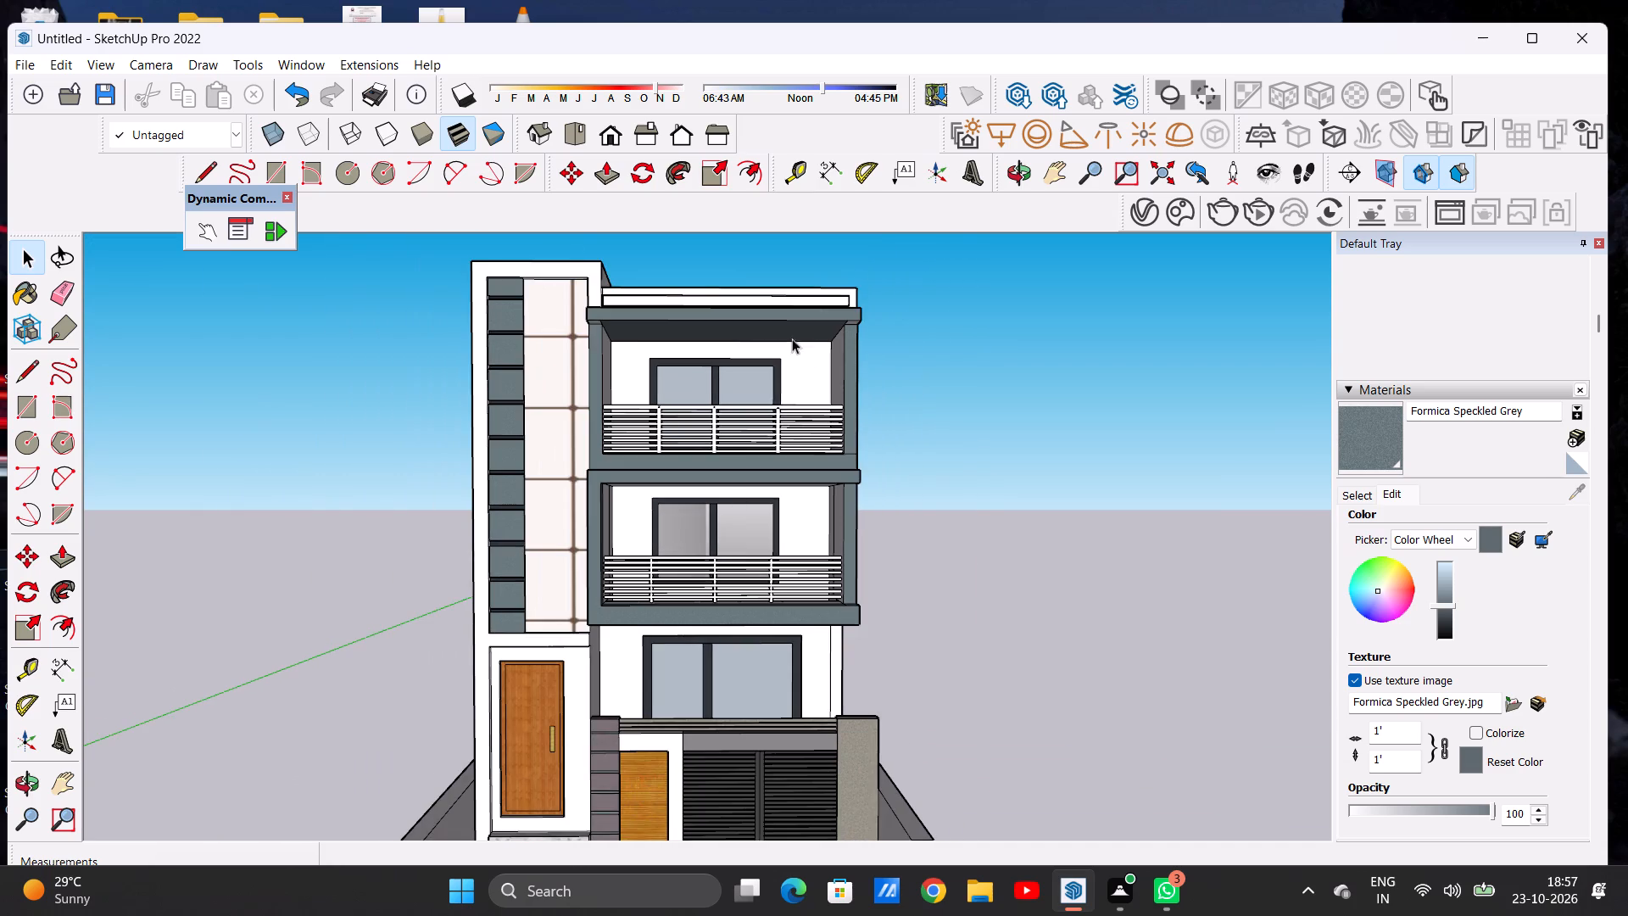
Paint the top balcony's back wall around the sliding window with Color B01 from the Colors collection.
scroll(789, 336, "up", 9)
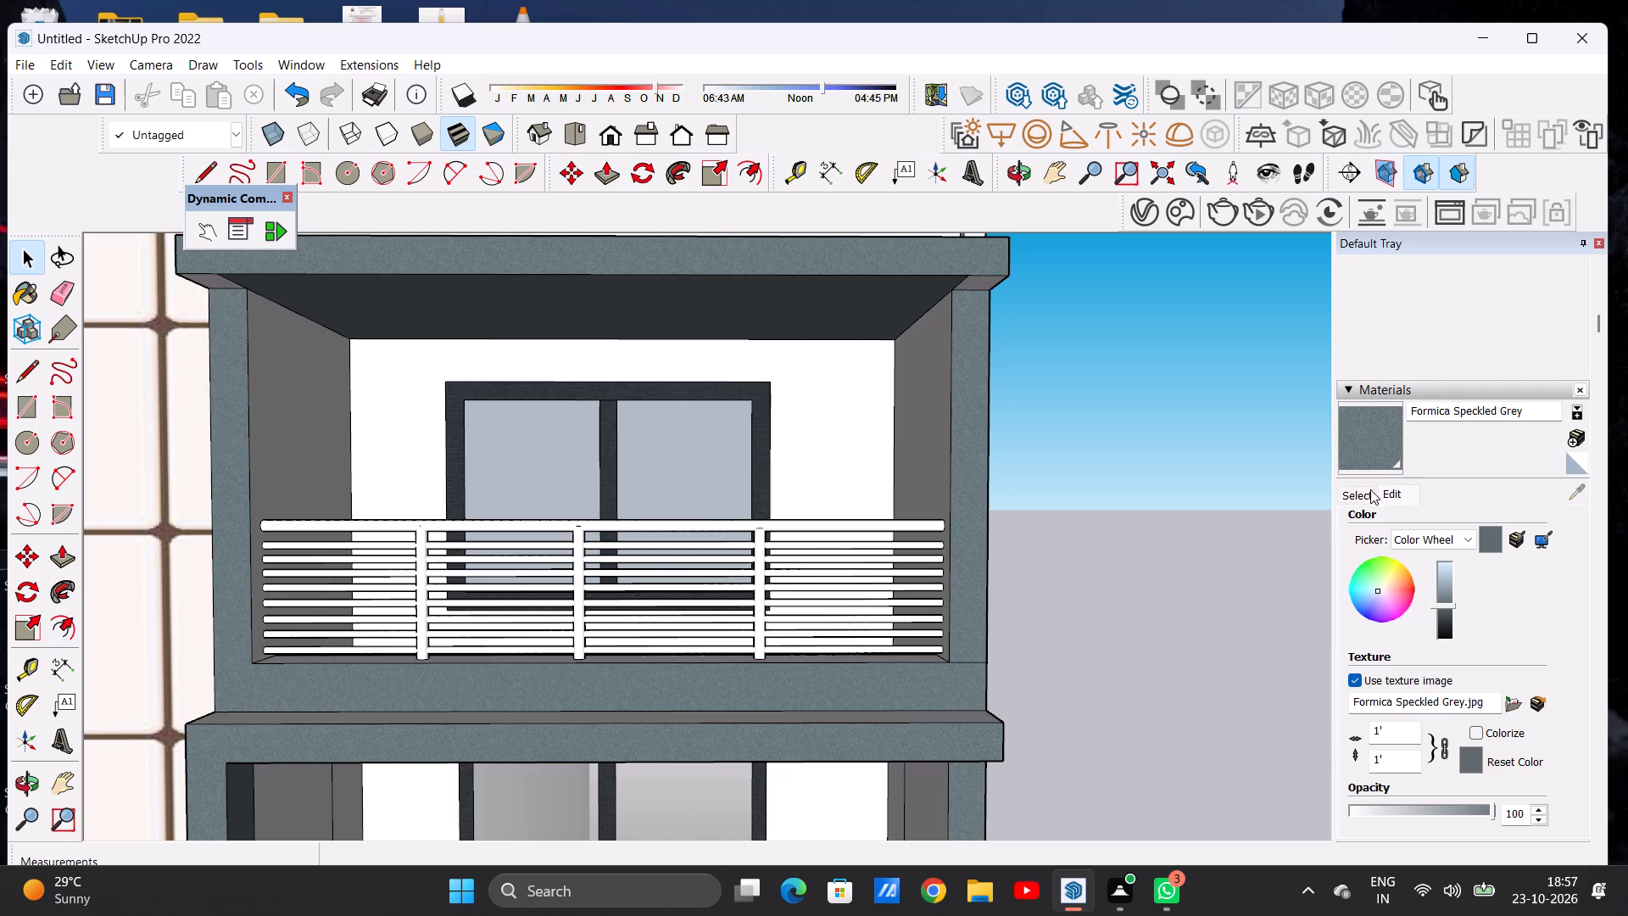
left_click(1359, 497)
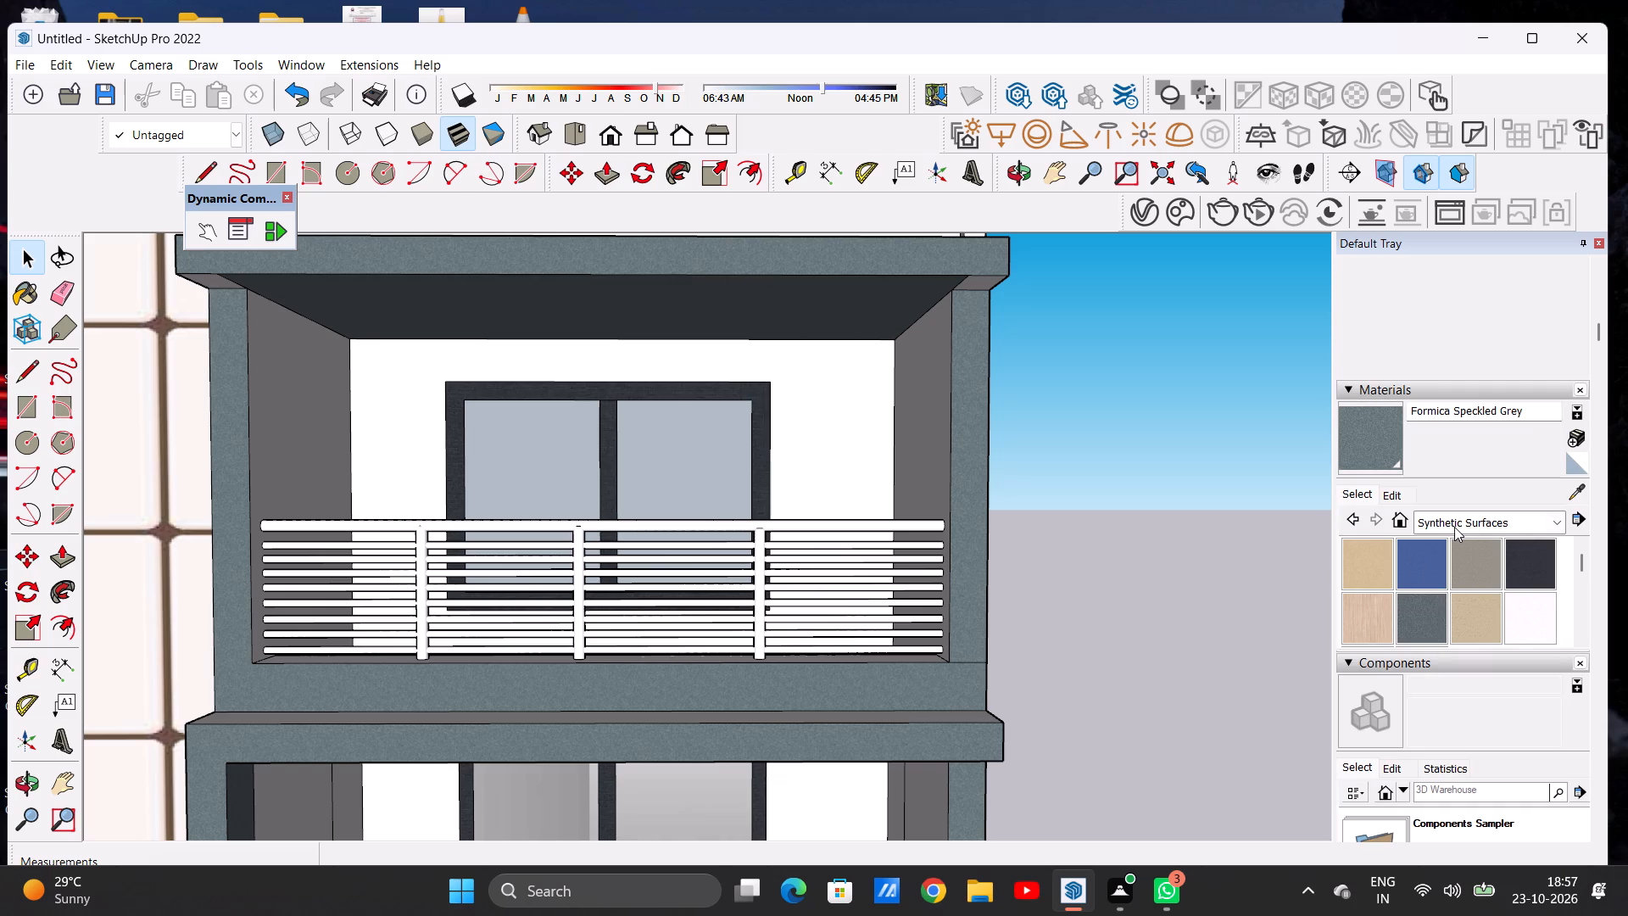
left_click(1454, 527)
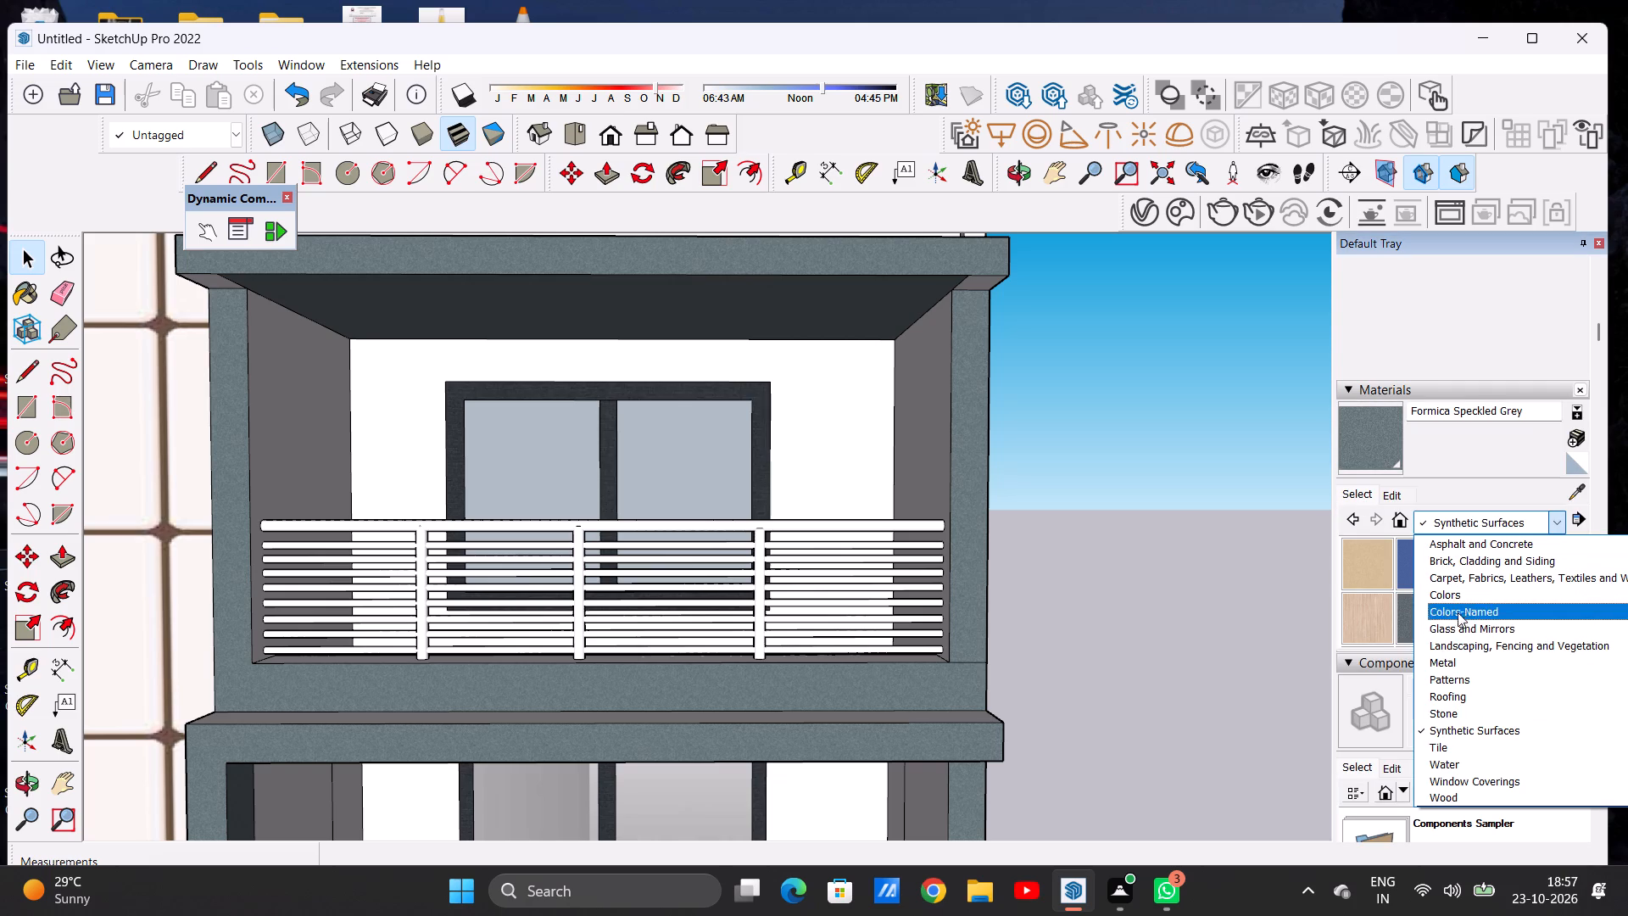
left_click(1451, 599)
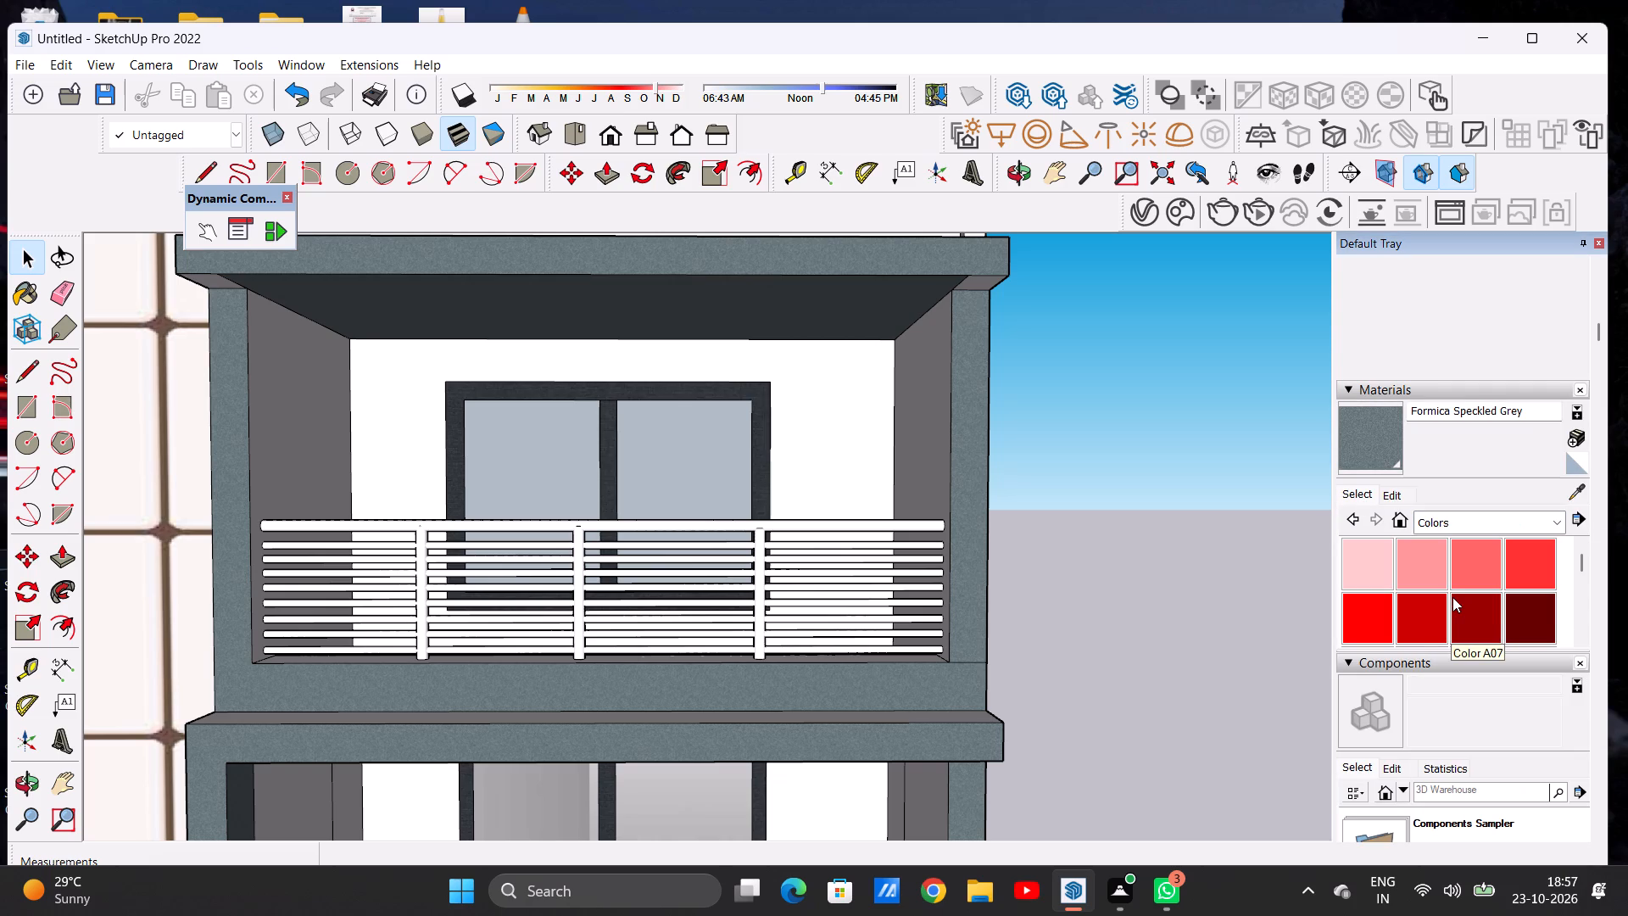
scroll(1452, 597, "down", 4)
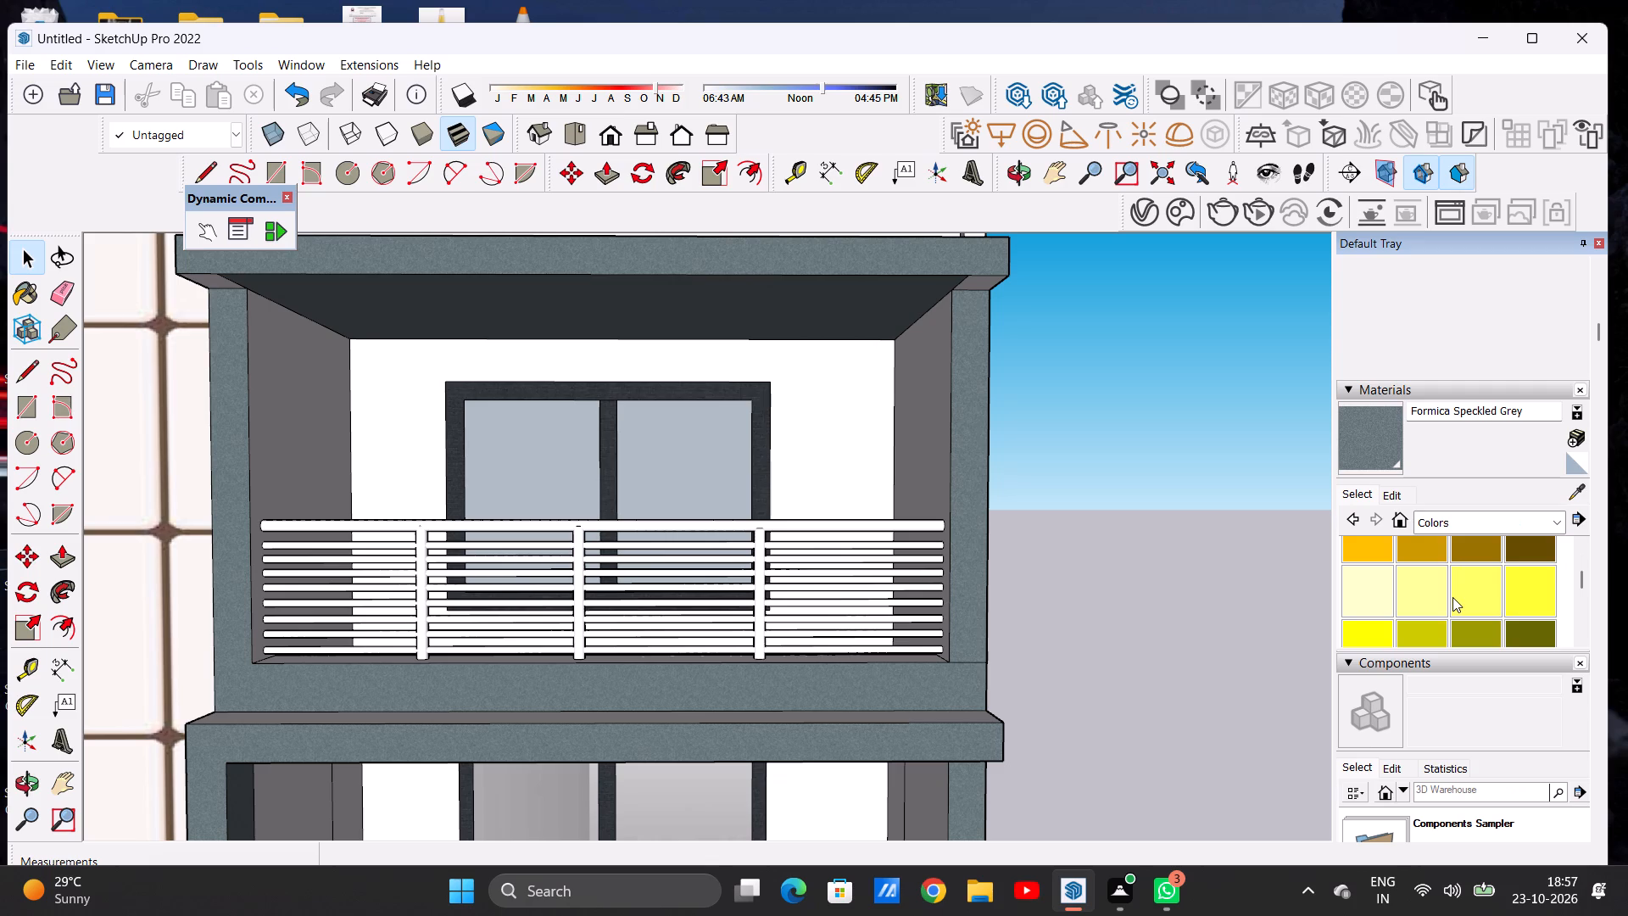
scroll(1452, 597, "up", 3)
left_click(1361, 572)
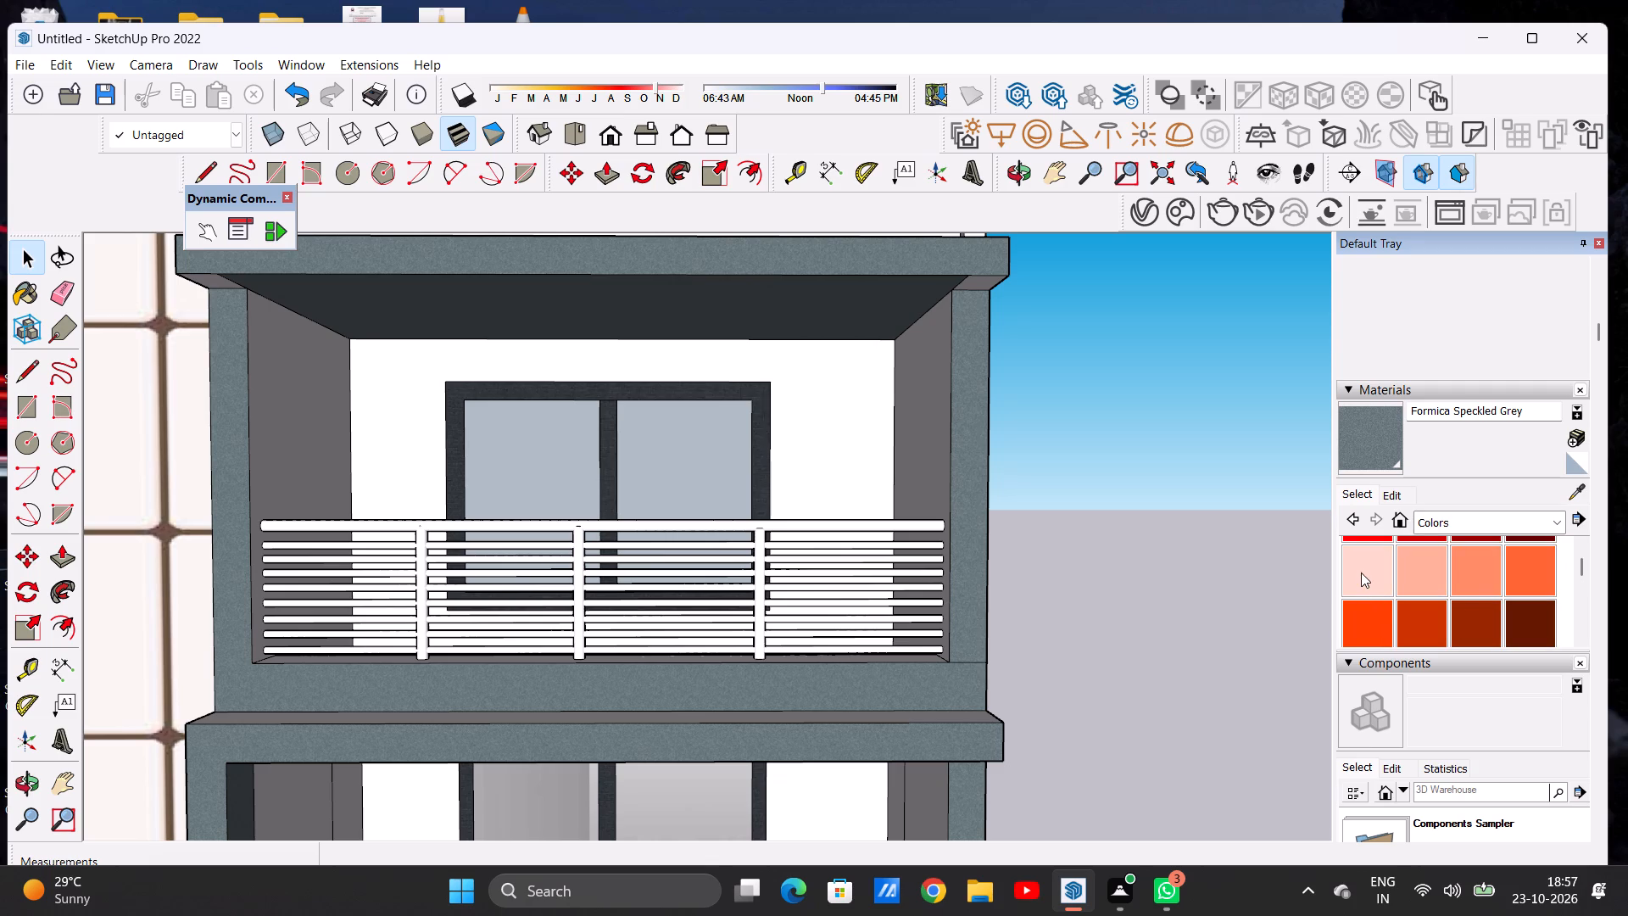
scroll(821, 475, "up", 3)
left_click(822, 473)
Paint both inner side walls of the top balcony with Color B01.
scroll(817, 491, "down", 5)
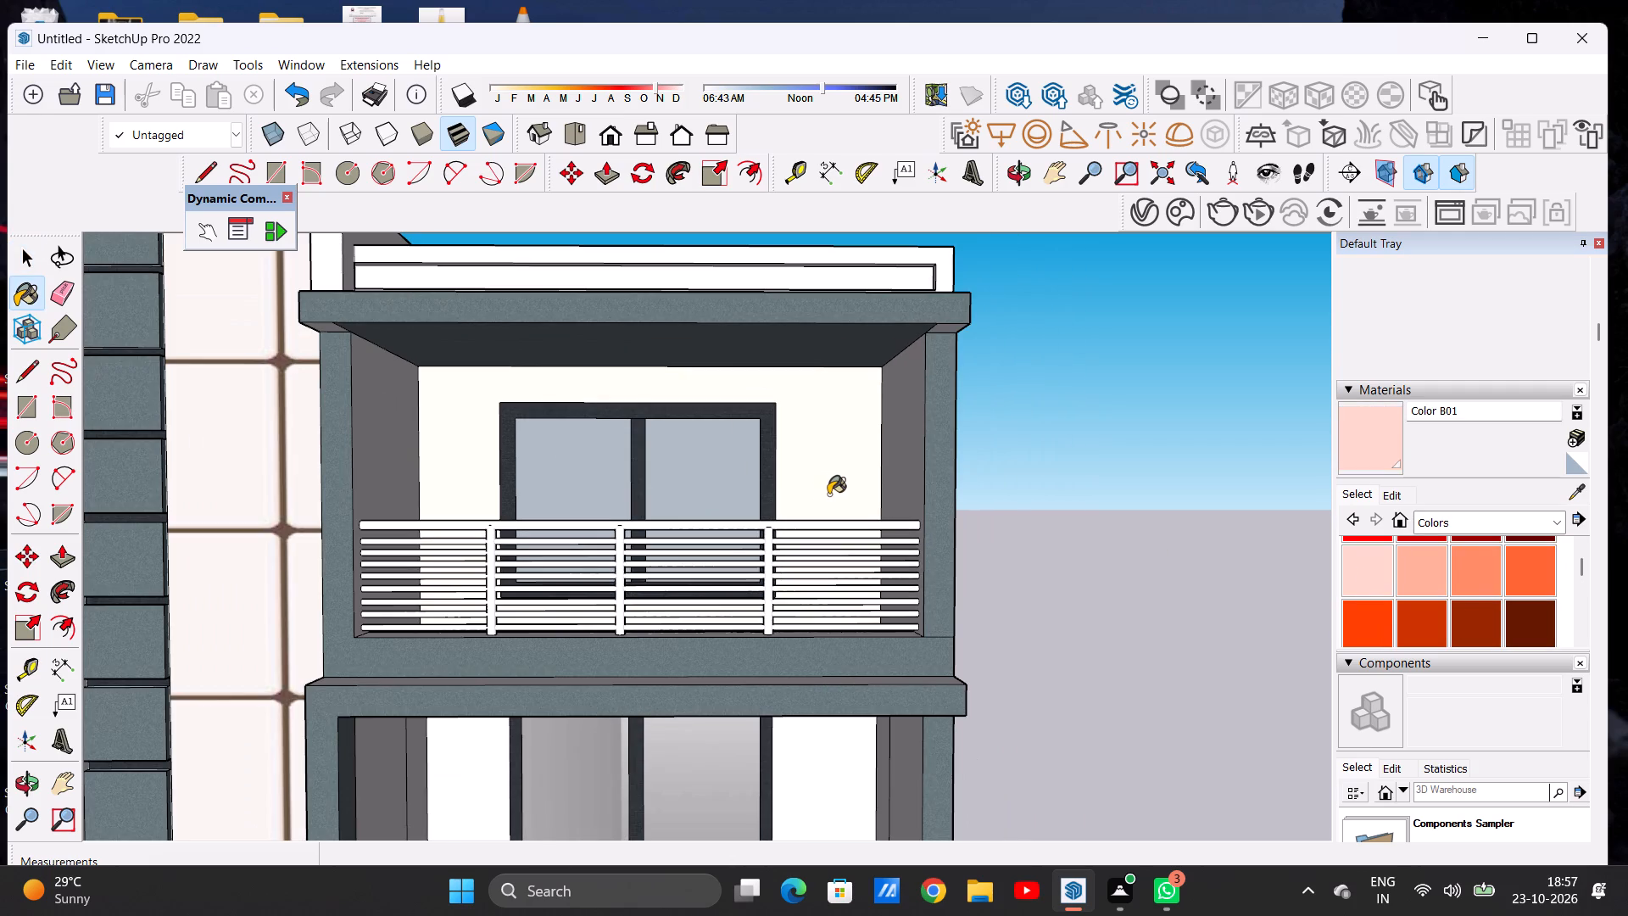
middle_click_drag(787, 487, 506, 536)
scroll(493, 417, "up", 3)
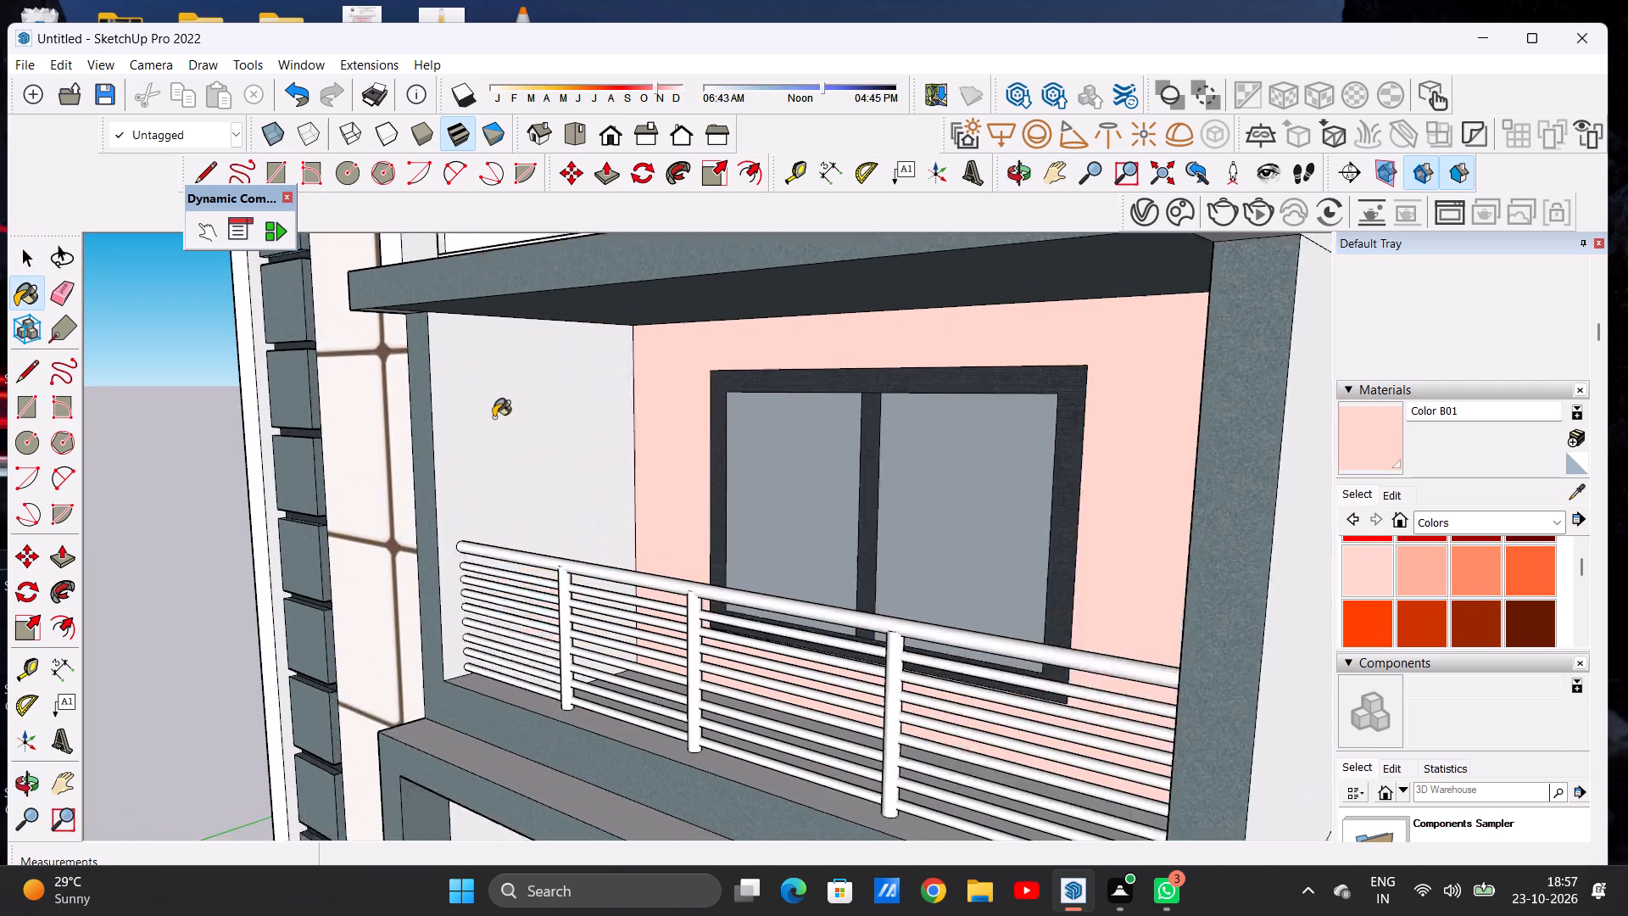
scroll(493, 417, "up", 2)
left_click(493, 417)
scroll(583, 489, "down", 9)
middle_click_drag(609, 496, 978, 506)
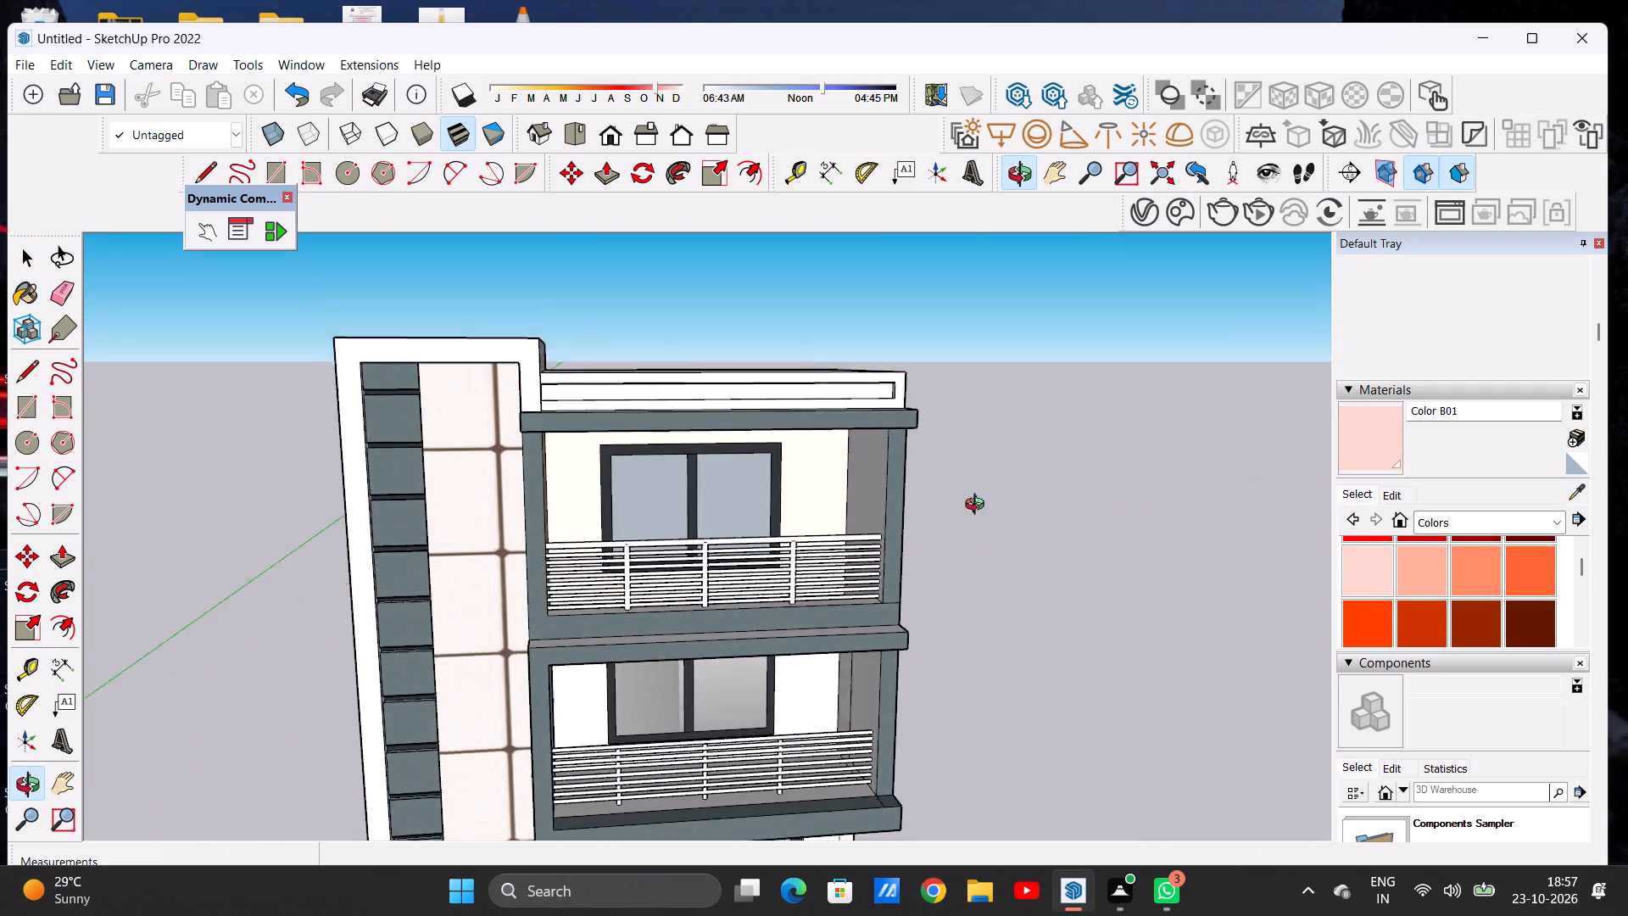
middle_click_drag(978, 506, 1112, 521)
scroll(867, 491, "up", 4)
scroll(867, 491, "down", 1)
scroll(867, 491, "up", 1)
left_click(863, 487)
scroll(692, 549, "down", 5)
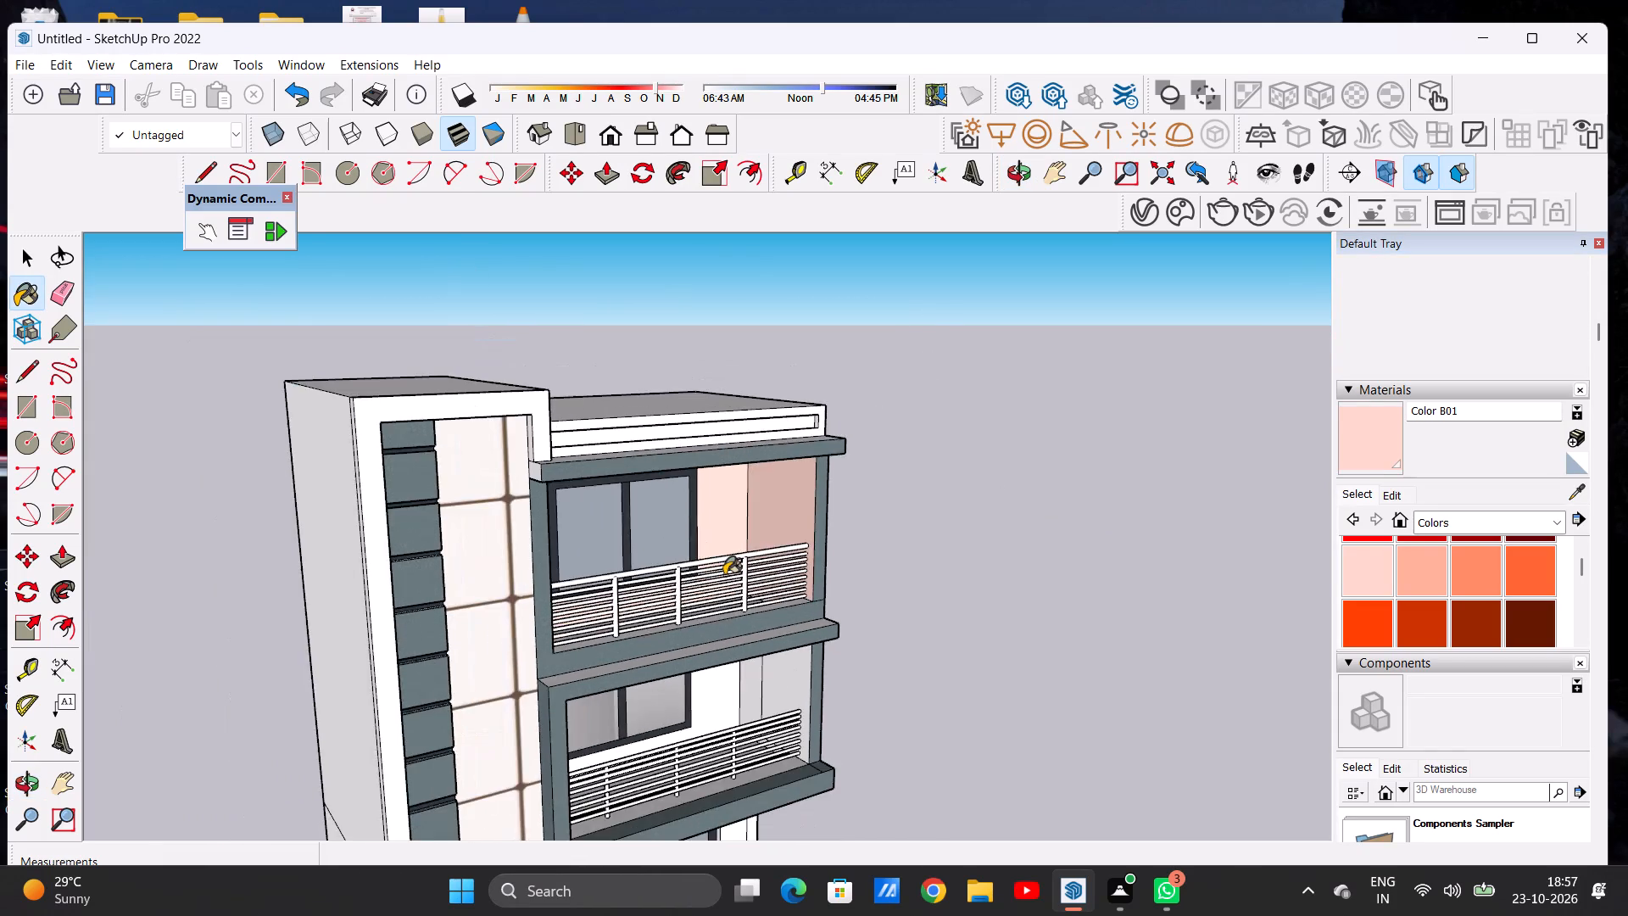
Paint the two corner pieces on the underside of the top balcony's roof overhang with Formica Speckled Grey from Synthetic Surfaces.
middle_click_drag(719, 572, 421, 359)
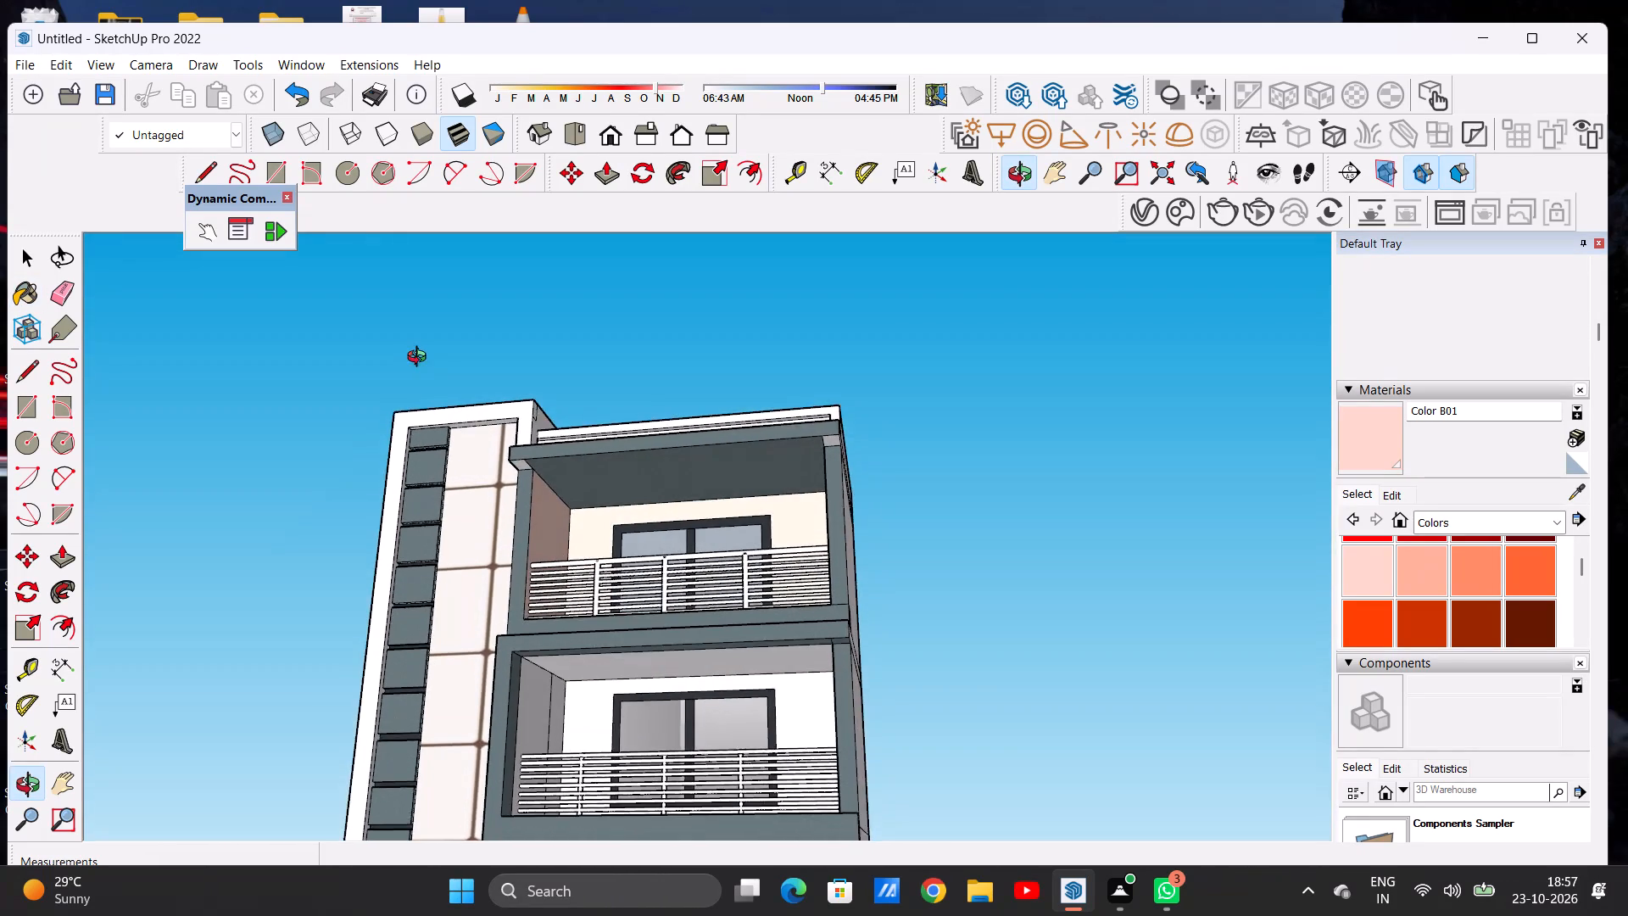
middle_click_drag(421, 359, 442, 333)
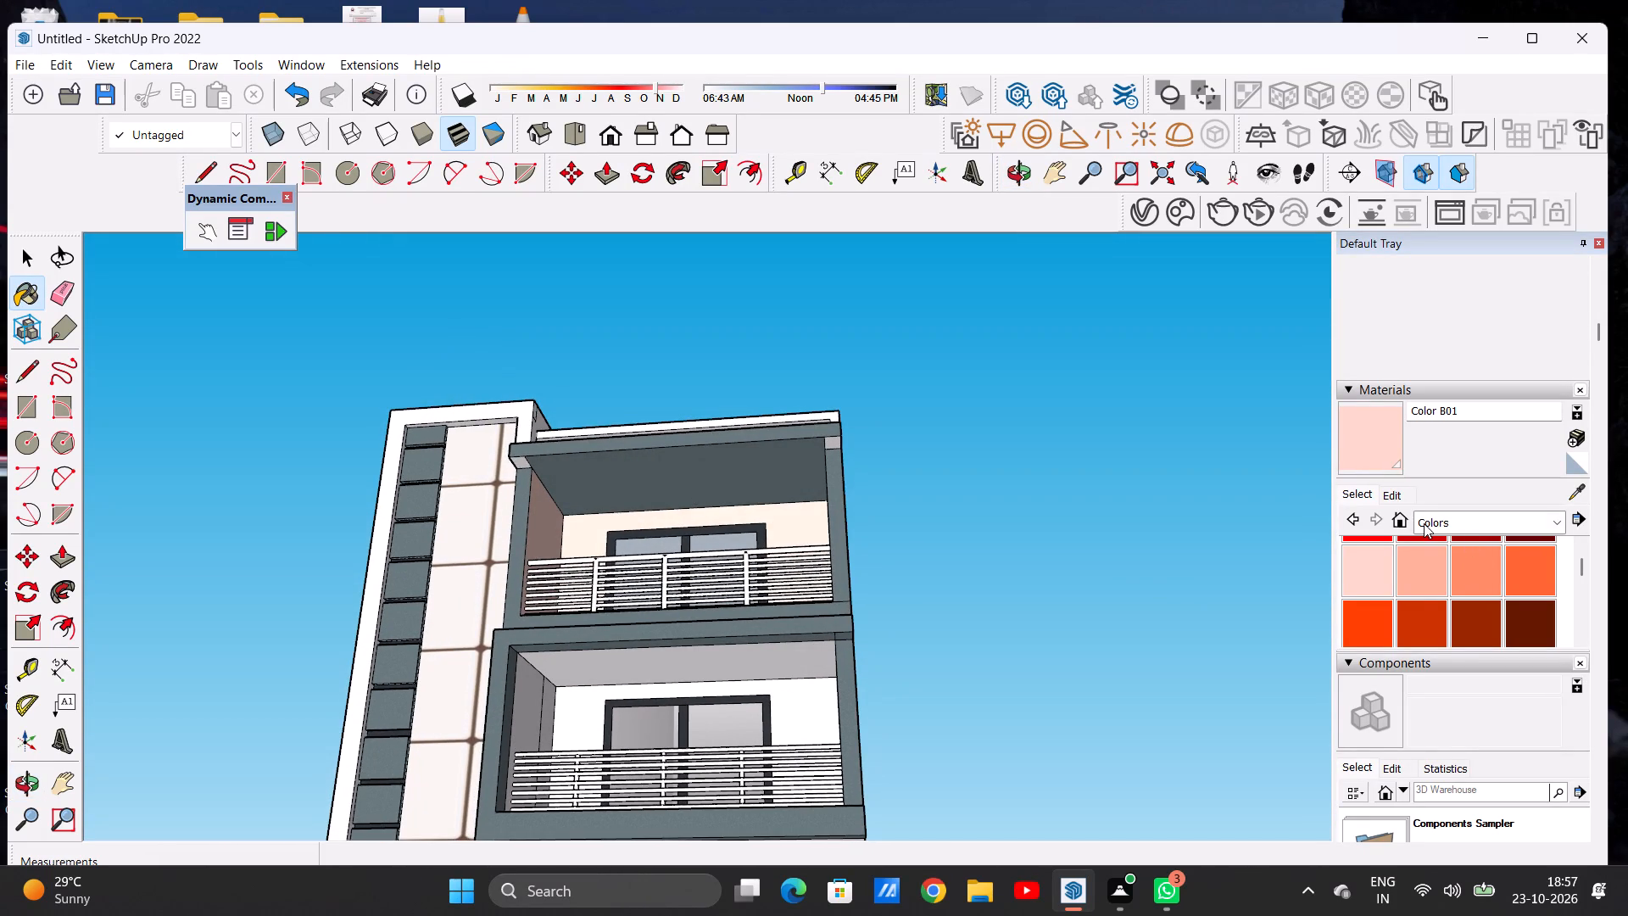
left_click(1424, 523)
left_click(1441, 734)
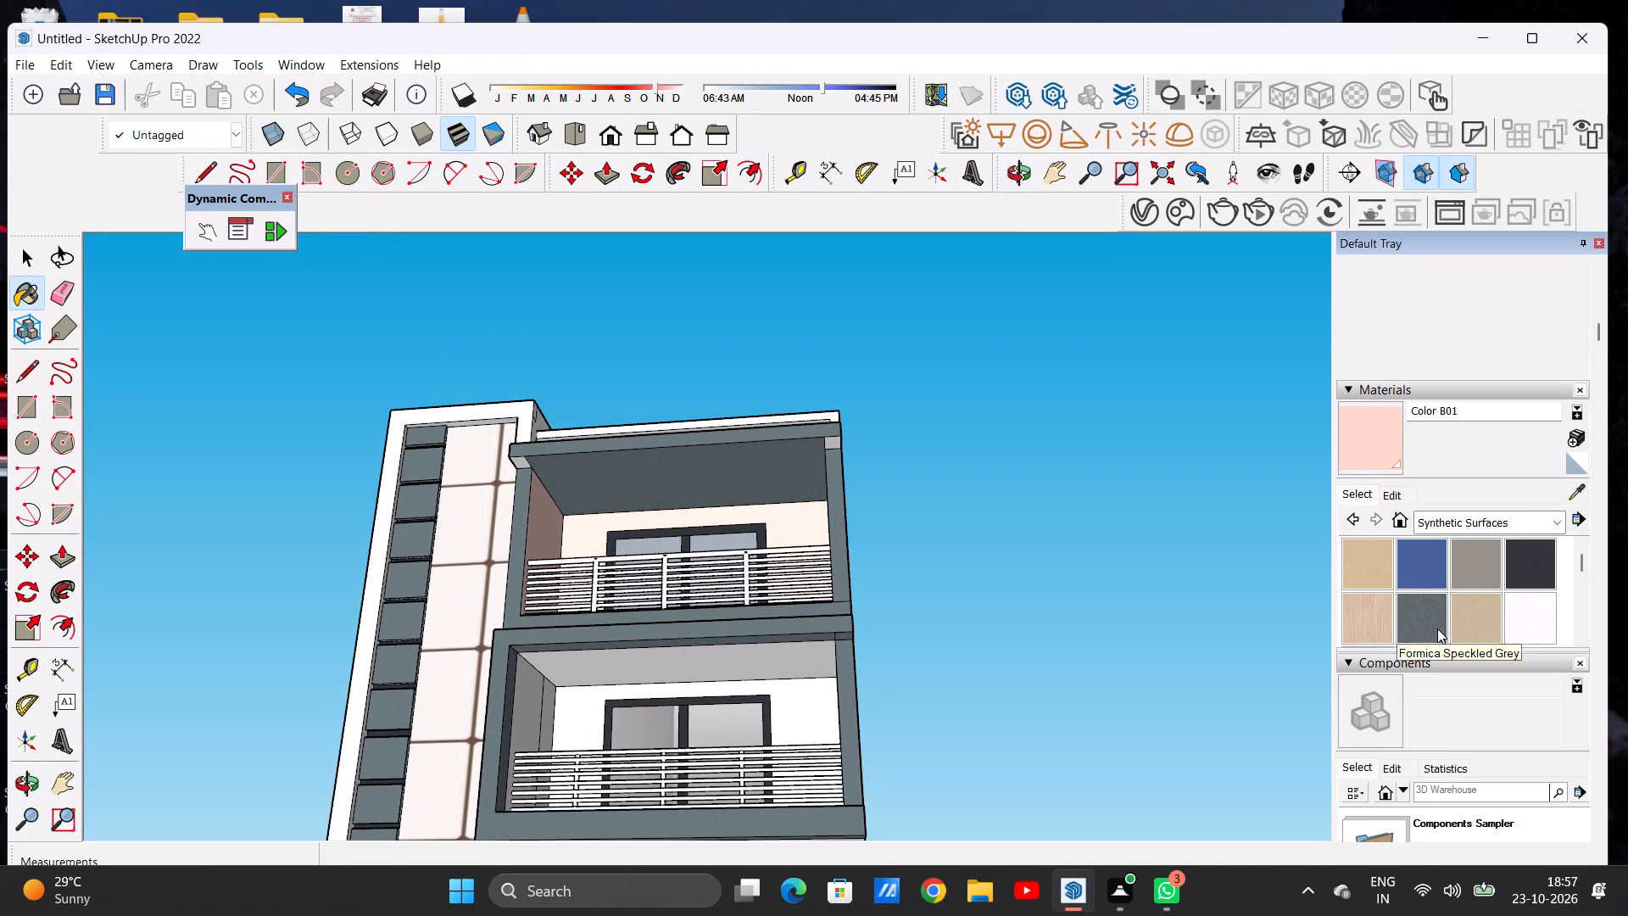
left_click(1430, 623)
scroll(550, 448, "up", 4)
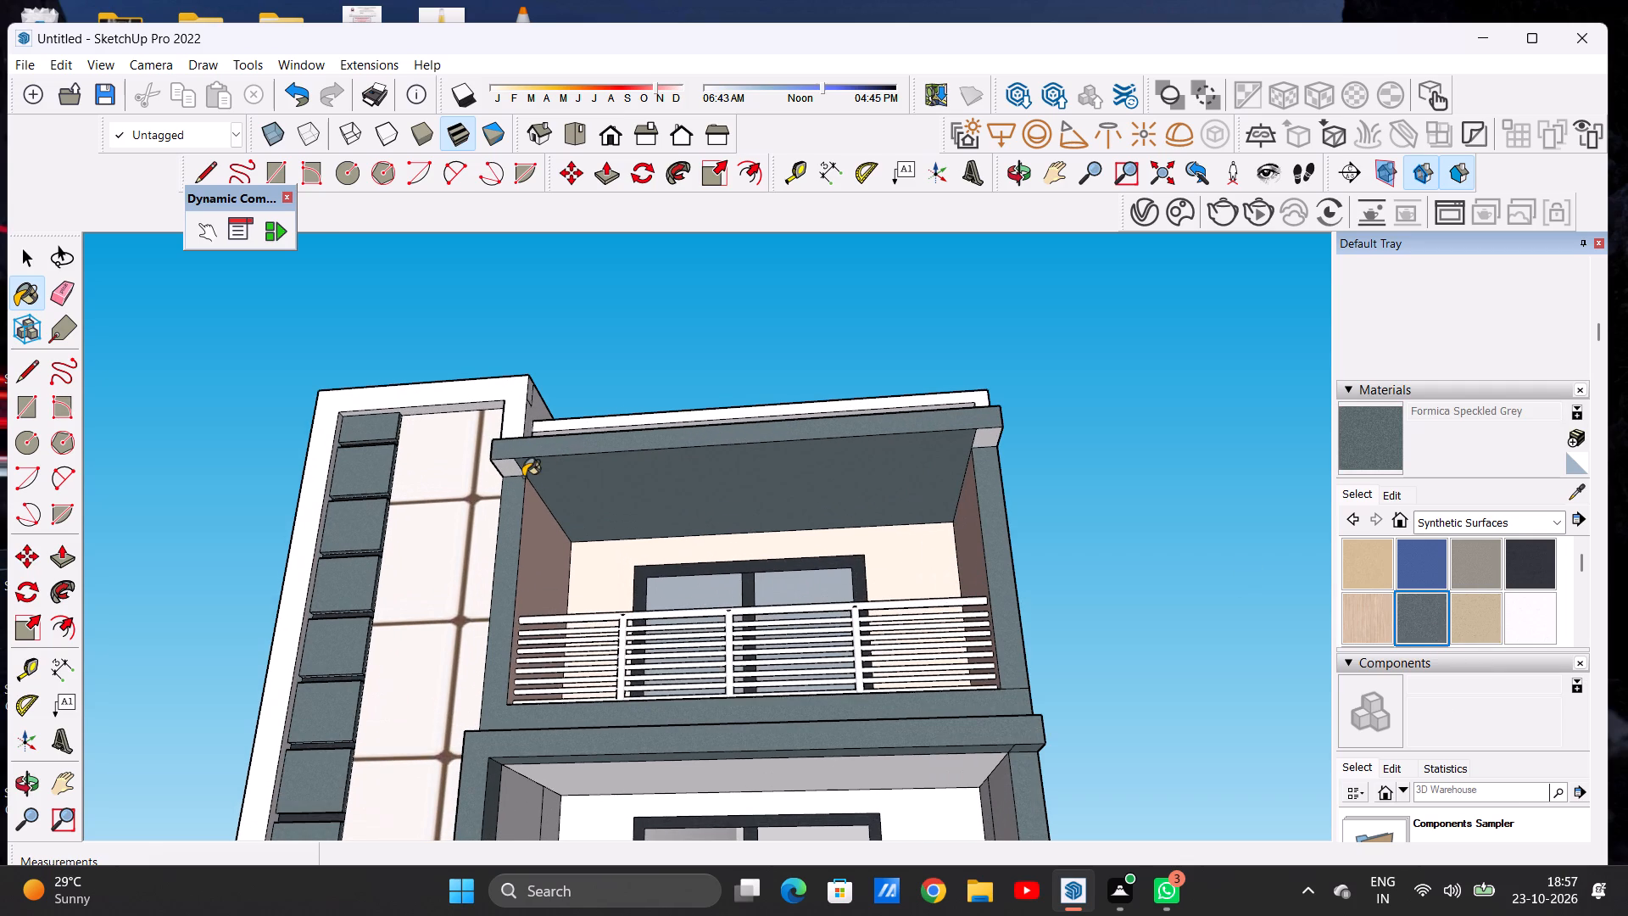
left_click(499, 467)
scroll(1000, 452, "up", 5)
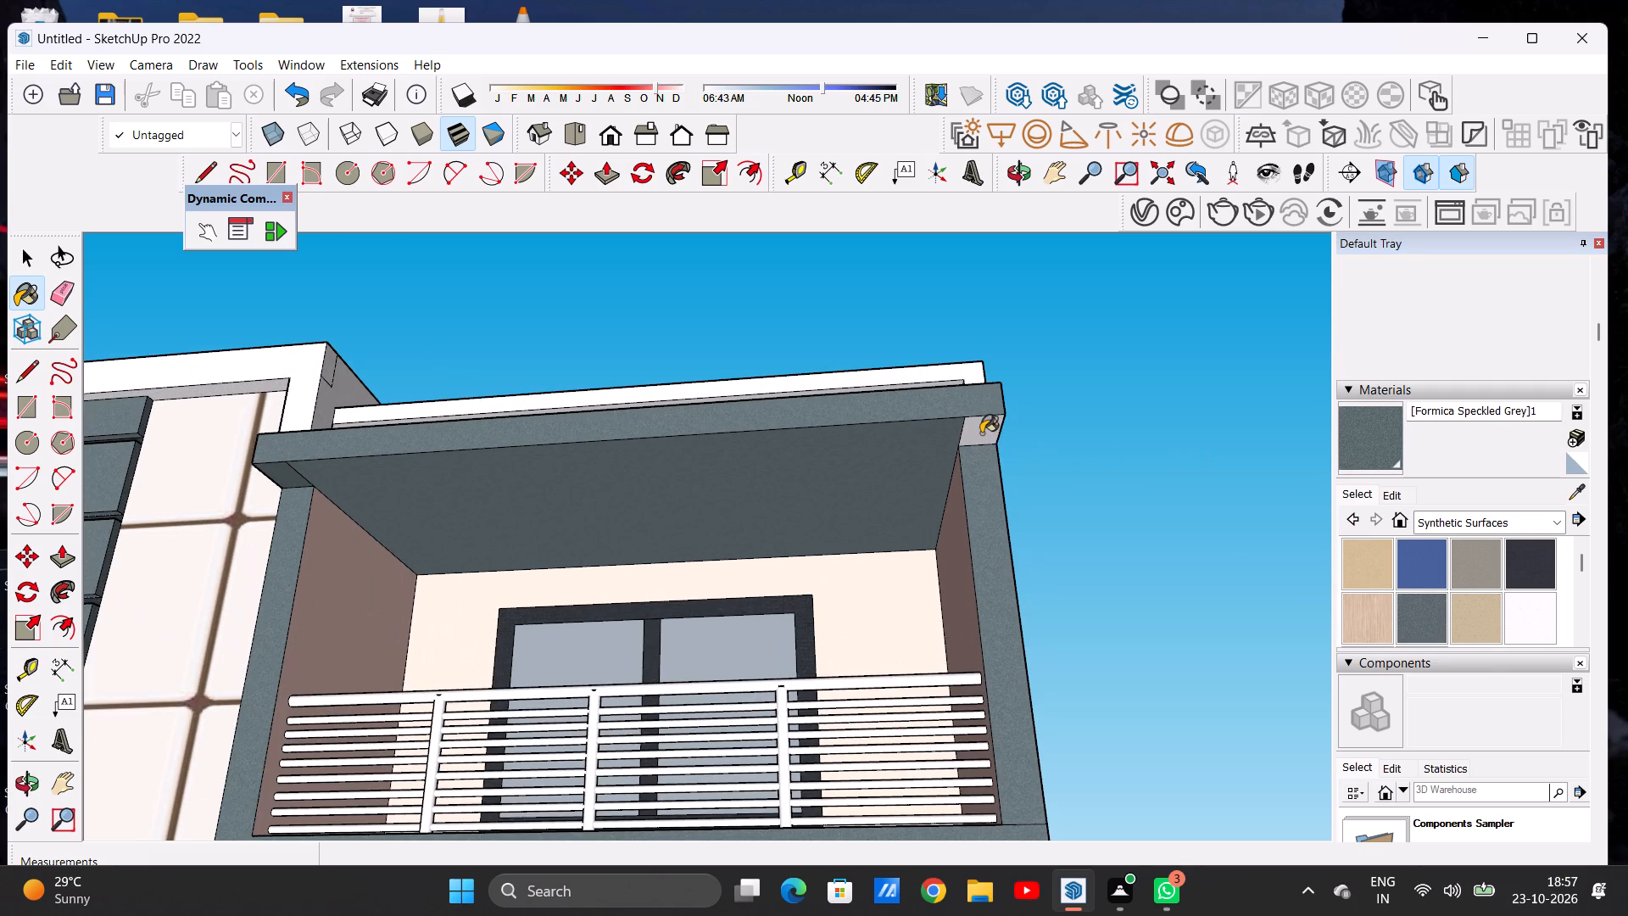
left_click(981, 432)
Paint the top balcony's back wall and the side wall farthest from the tiled strip with Color A01 from the Colors collection.
scroll(973, 456, "down", 18)
scroll(890, 505, "up", 1)
scroll(890, 505, "down", 2)
middle_click_drag(874, 524, 885, 647)
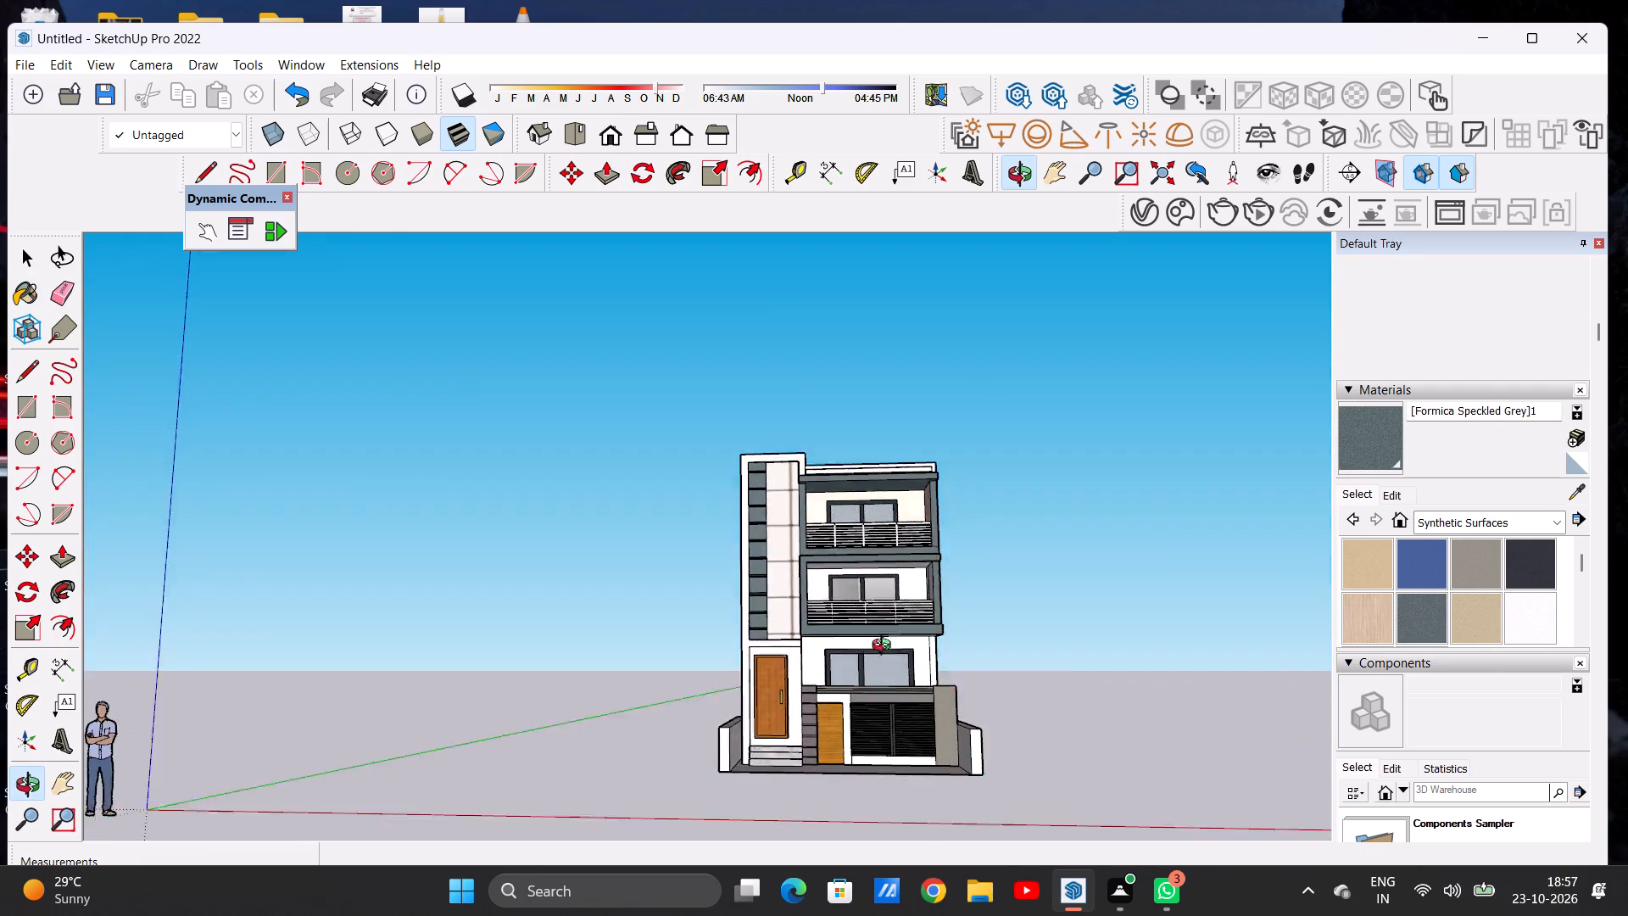
middle_click_drag(885, 647, 896, 718)
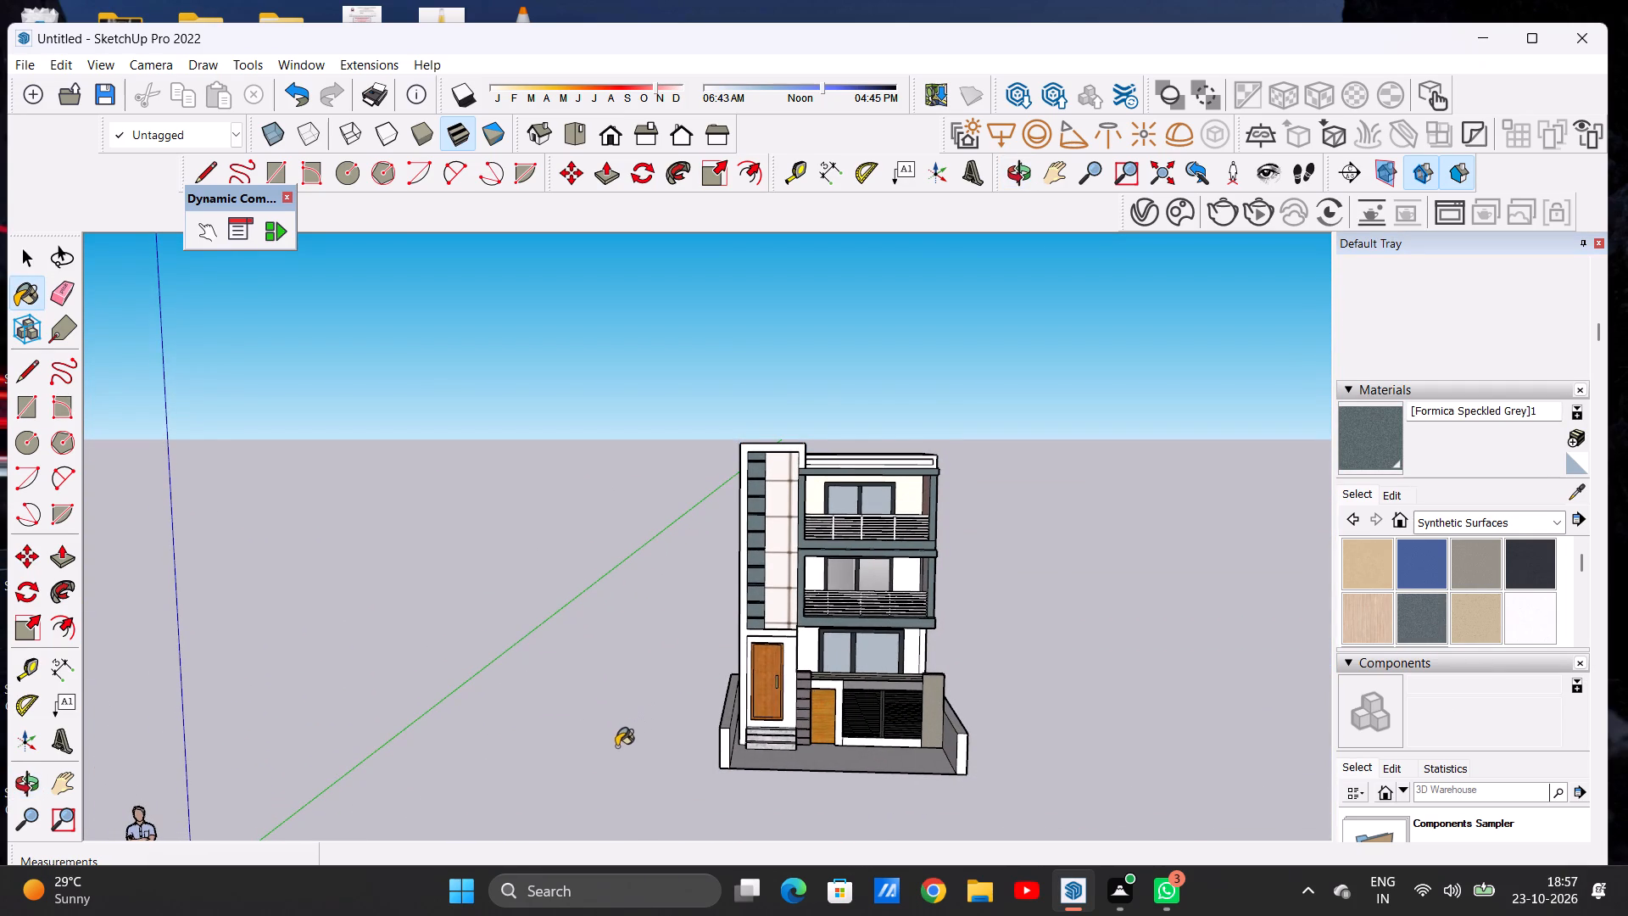
scroll(616, 746, "down", 1)
scroll(895, 501, "up", 8)
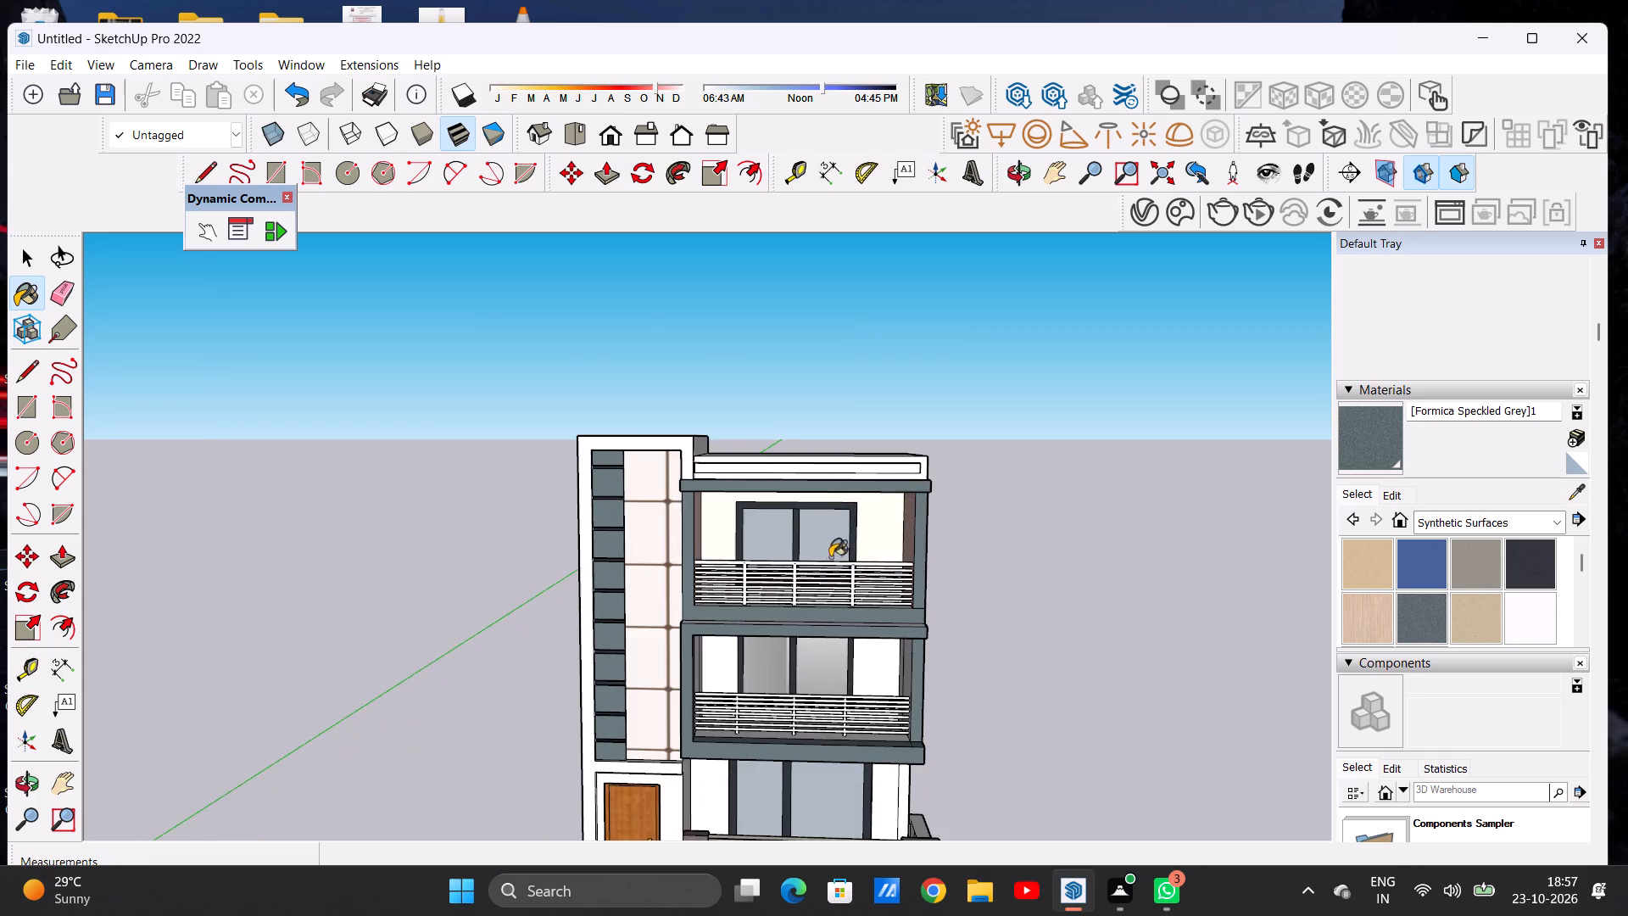
middle_click_drag(819, 567, 1000, 556)
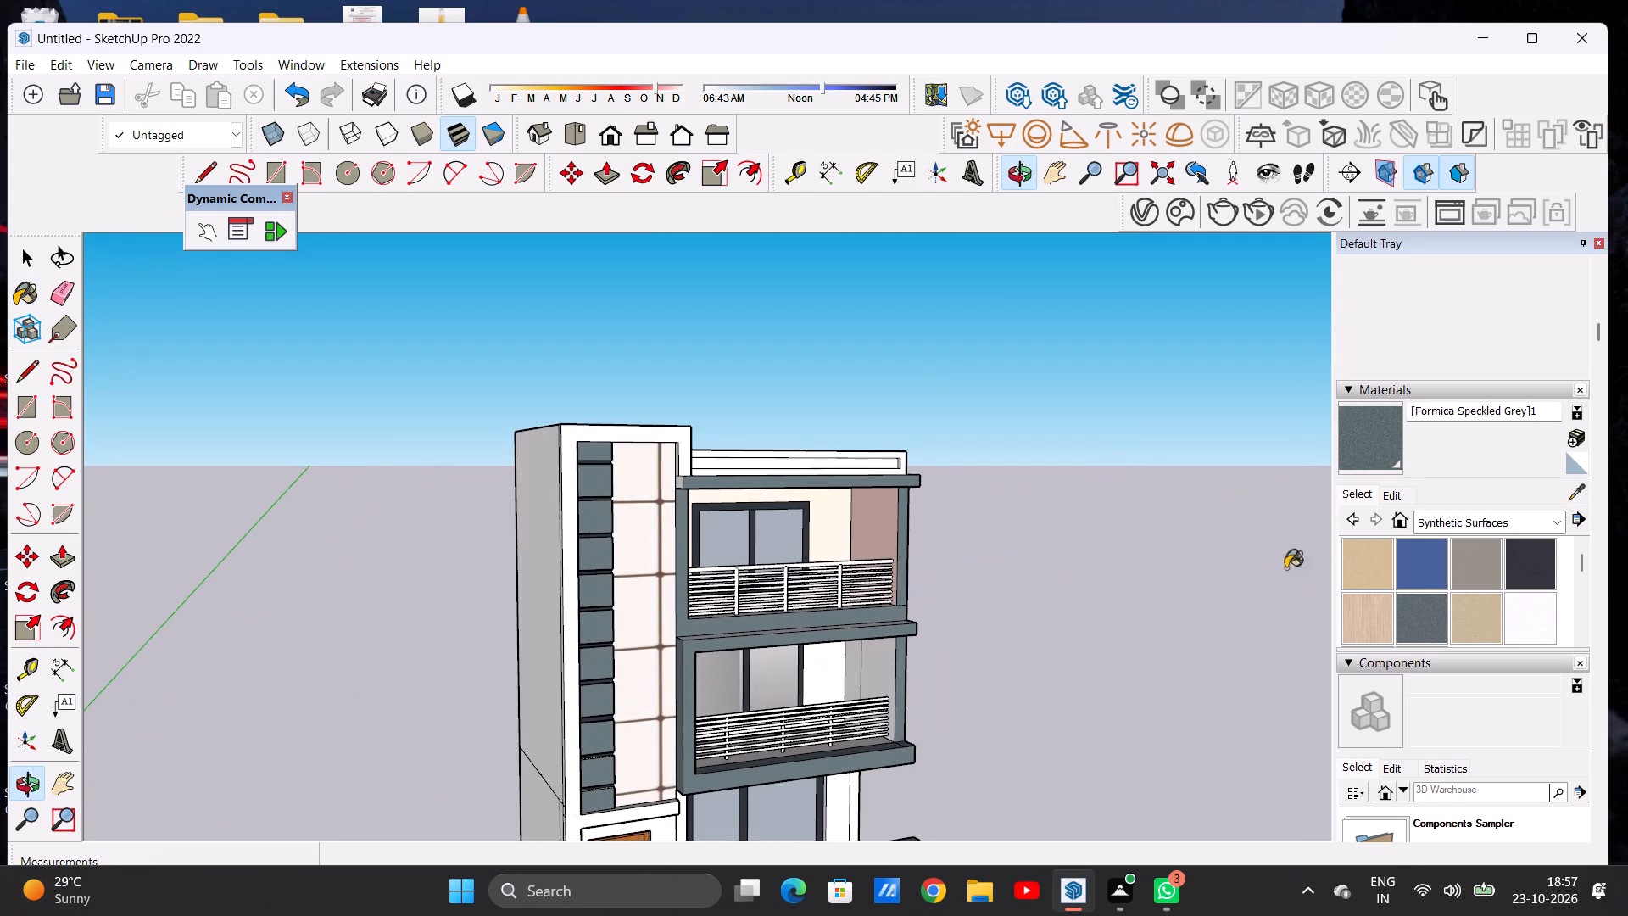
left_click(1432, 527)
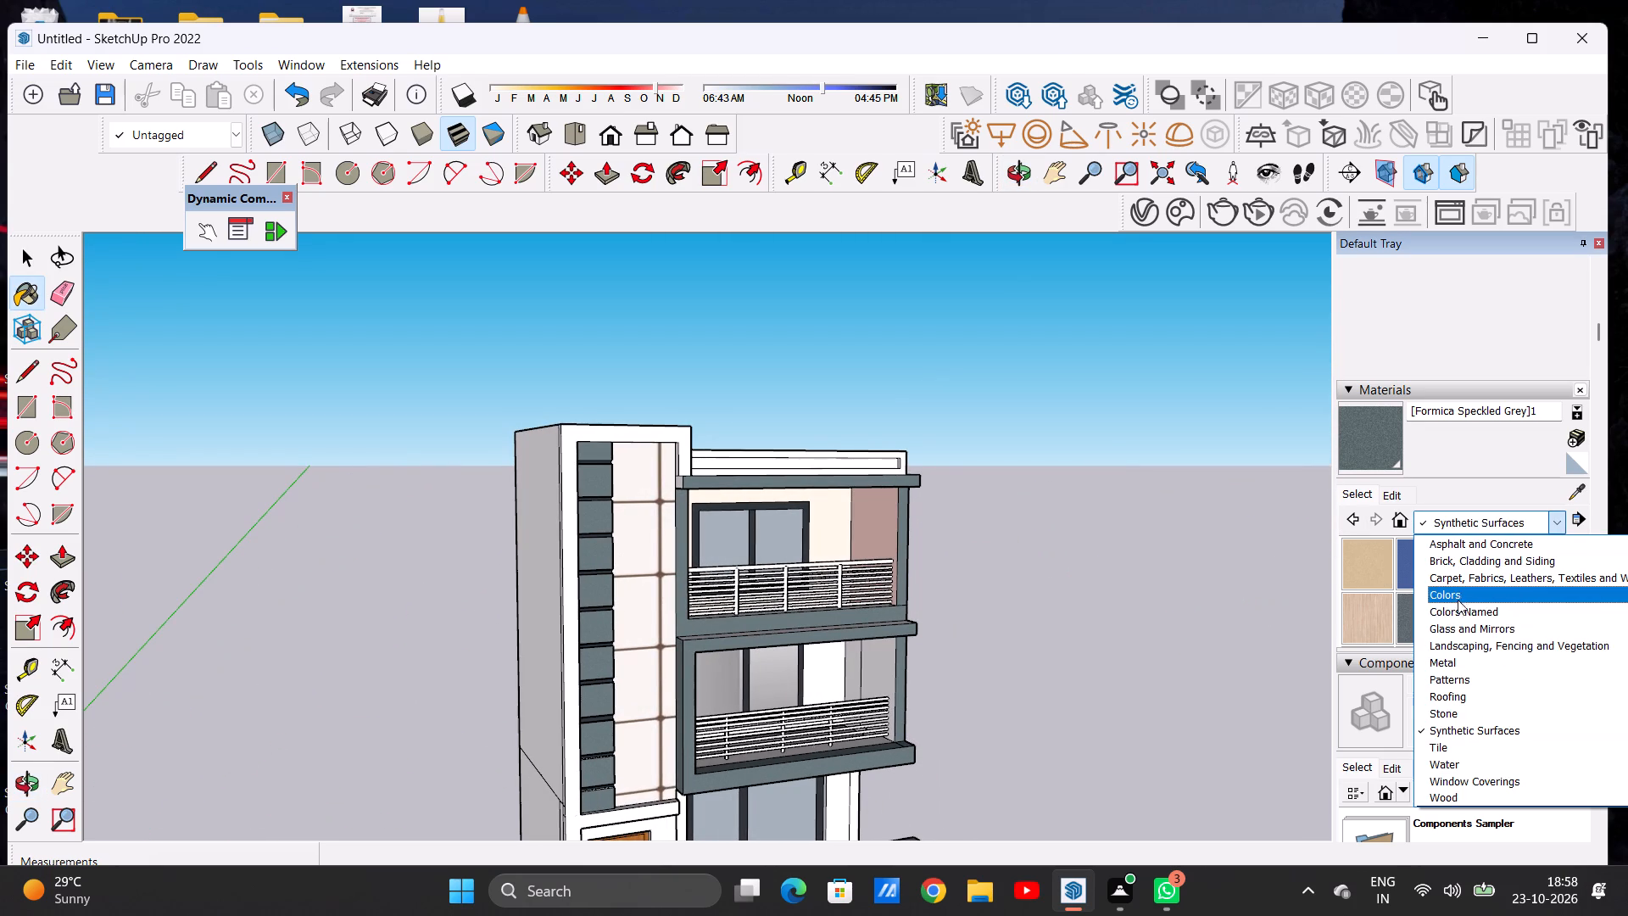
left_click(1457, 594)
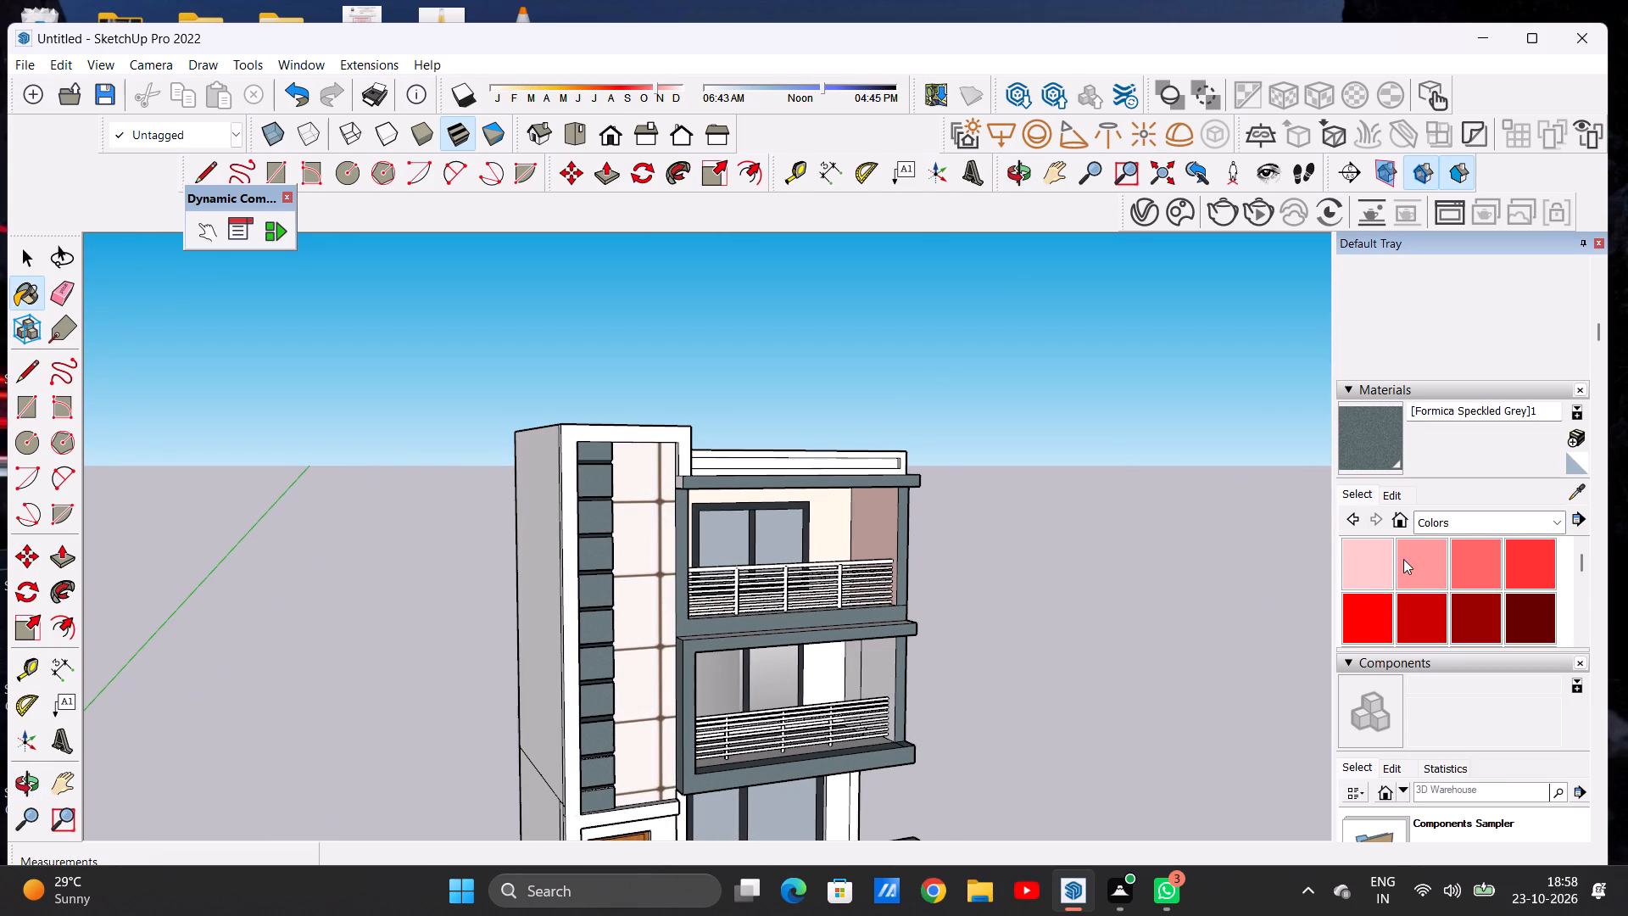
left_click(1366, 562)
scroll(881, 535, "up", 4)
left_click(822, 538)
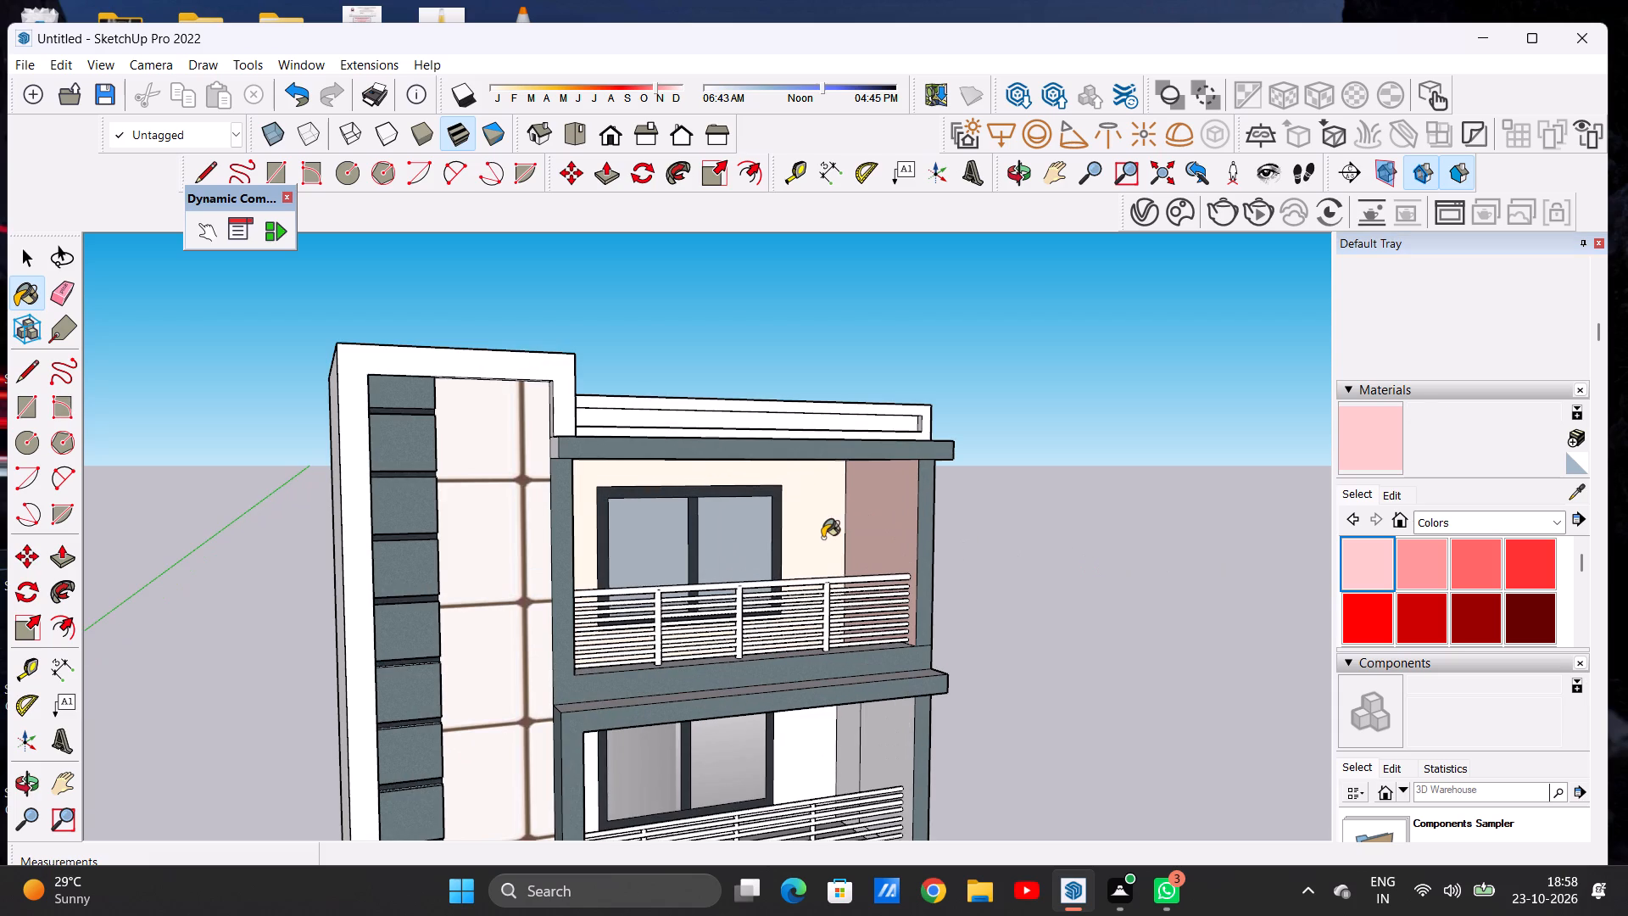
left_click(870, 534)
Paint the top balcony's inner side wall nearest the tiled strip with Color A01.
middle_click_drag(816, 550, 549, 550)
scroll(608, 542, "up", 3)
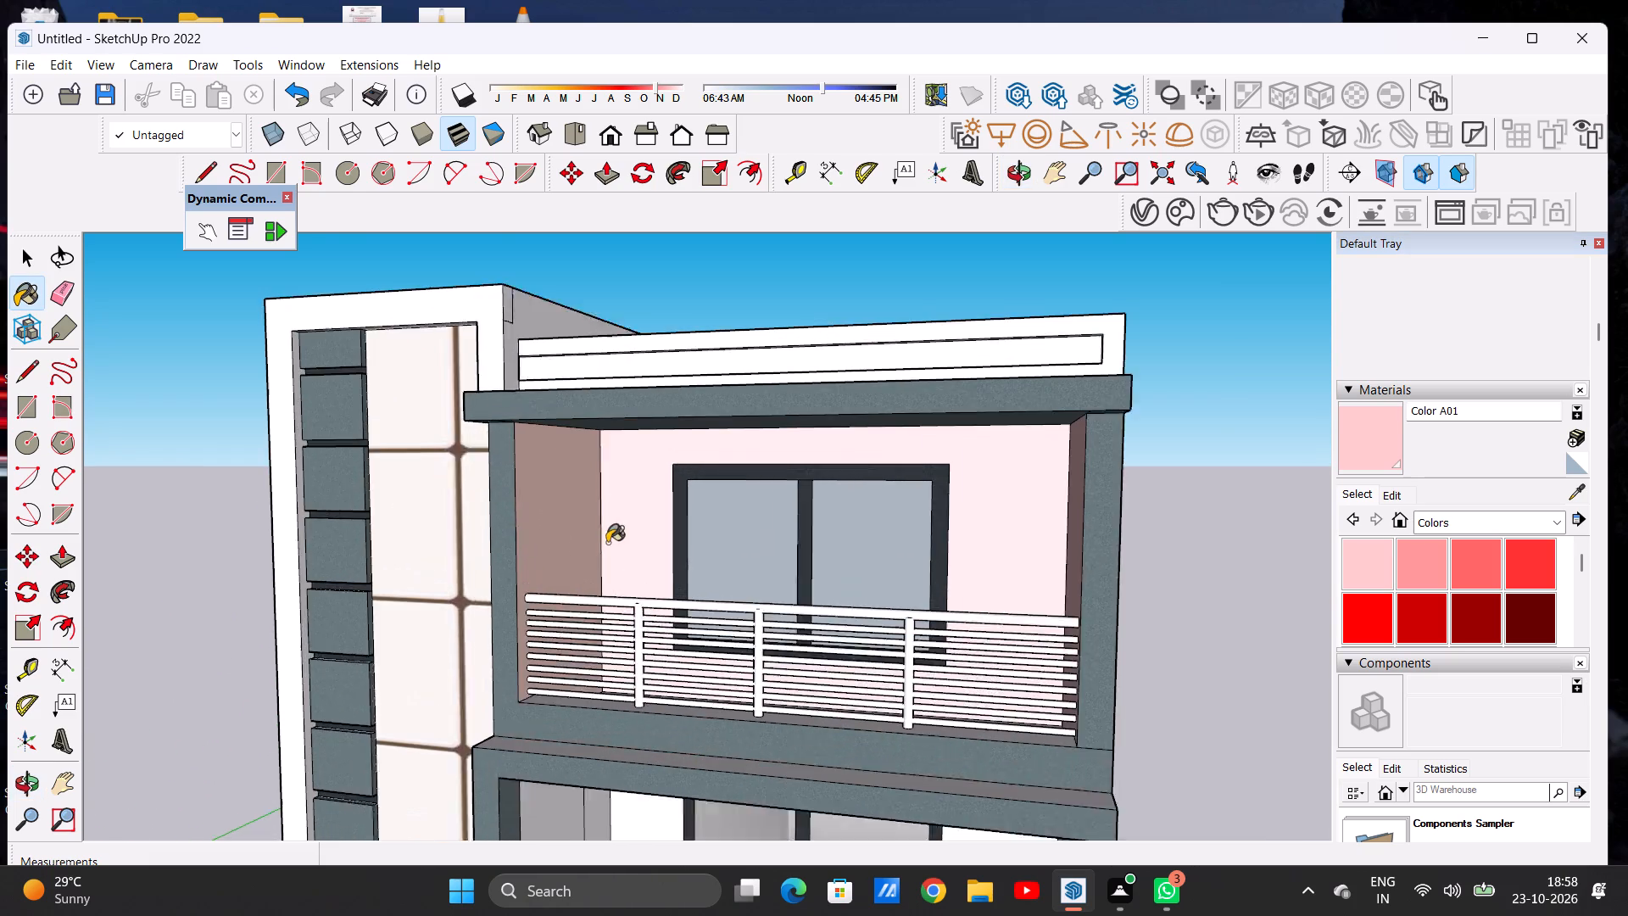
scroll(607, 543, "up", 1)
left_click(579, 545)
Examine the top balcony's wall colour against the middle balcony and the rest of the front elevation.
scroll(630, 543, "up", 6)
scroll(628, 573, "down", 15)
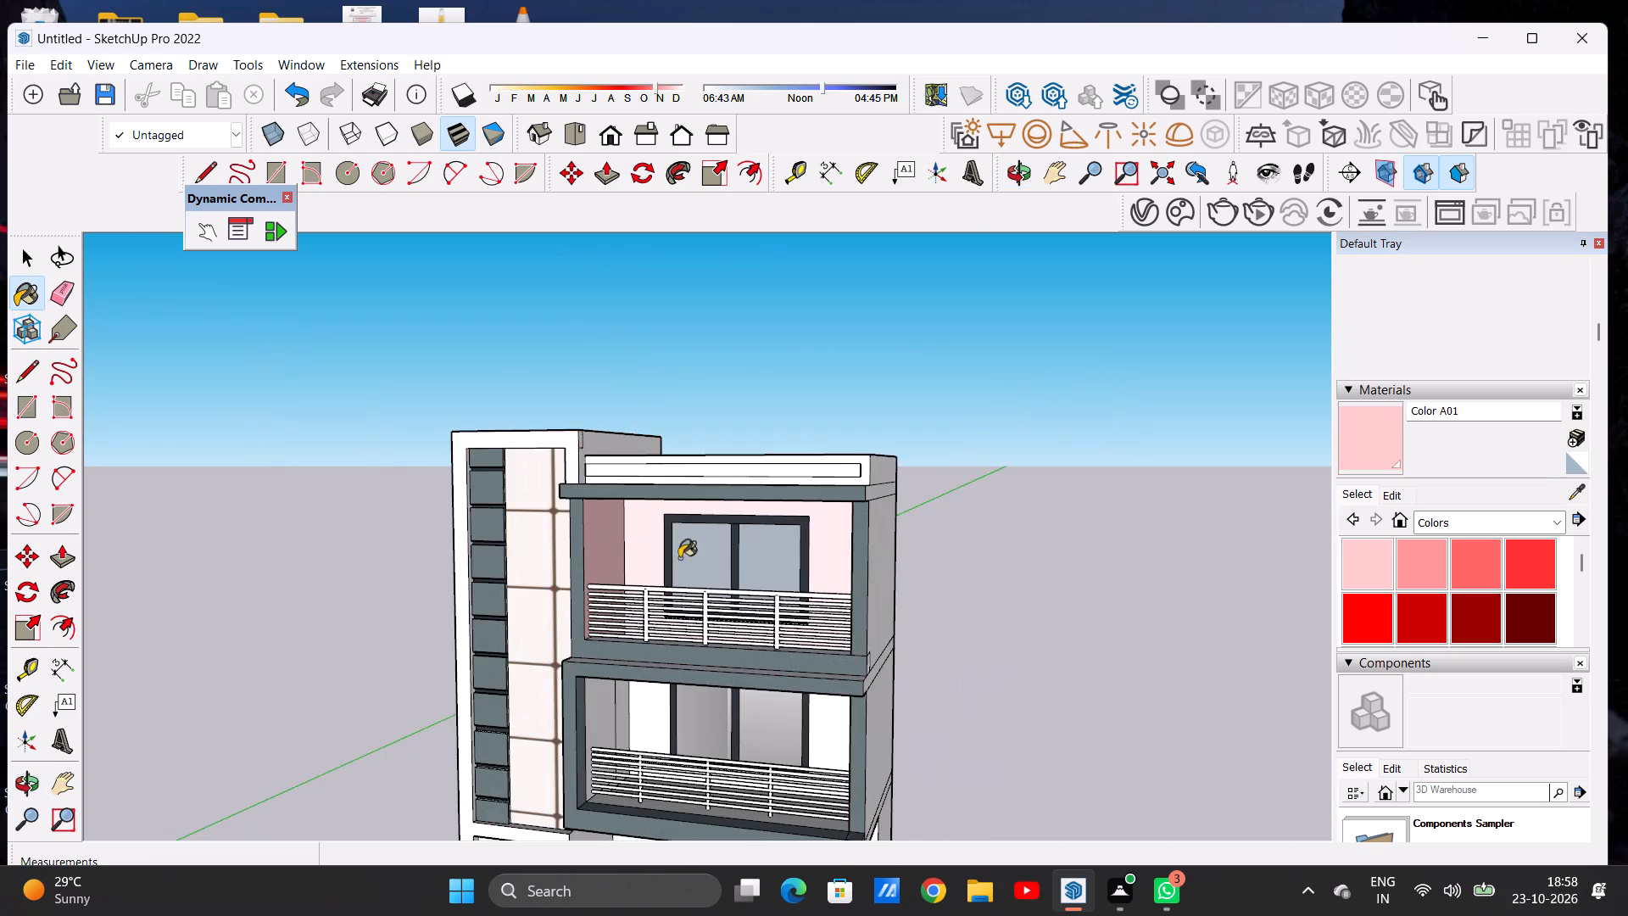
middle_click_drag(752, 560, 831, 557)
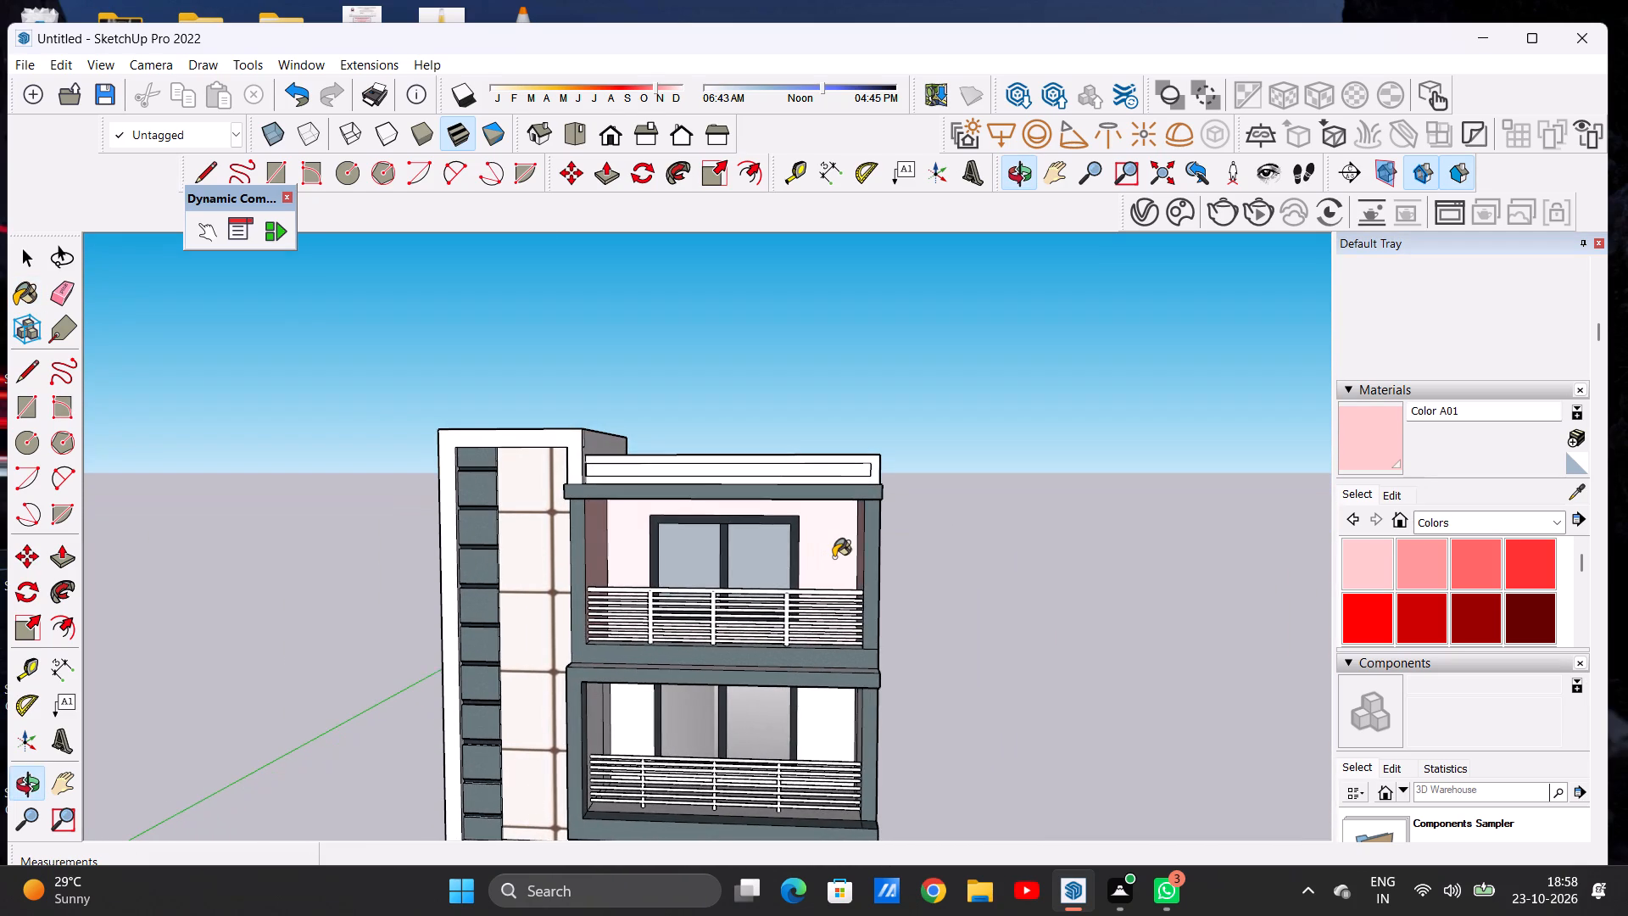
scroll(873, 512, "down", 5)
scroll(797, 481, "down", 5)
scroll(791, 639, "up", 8)
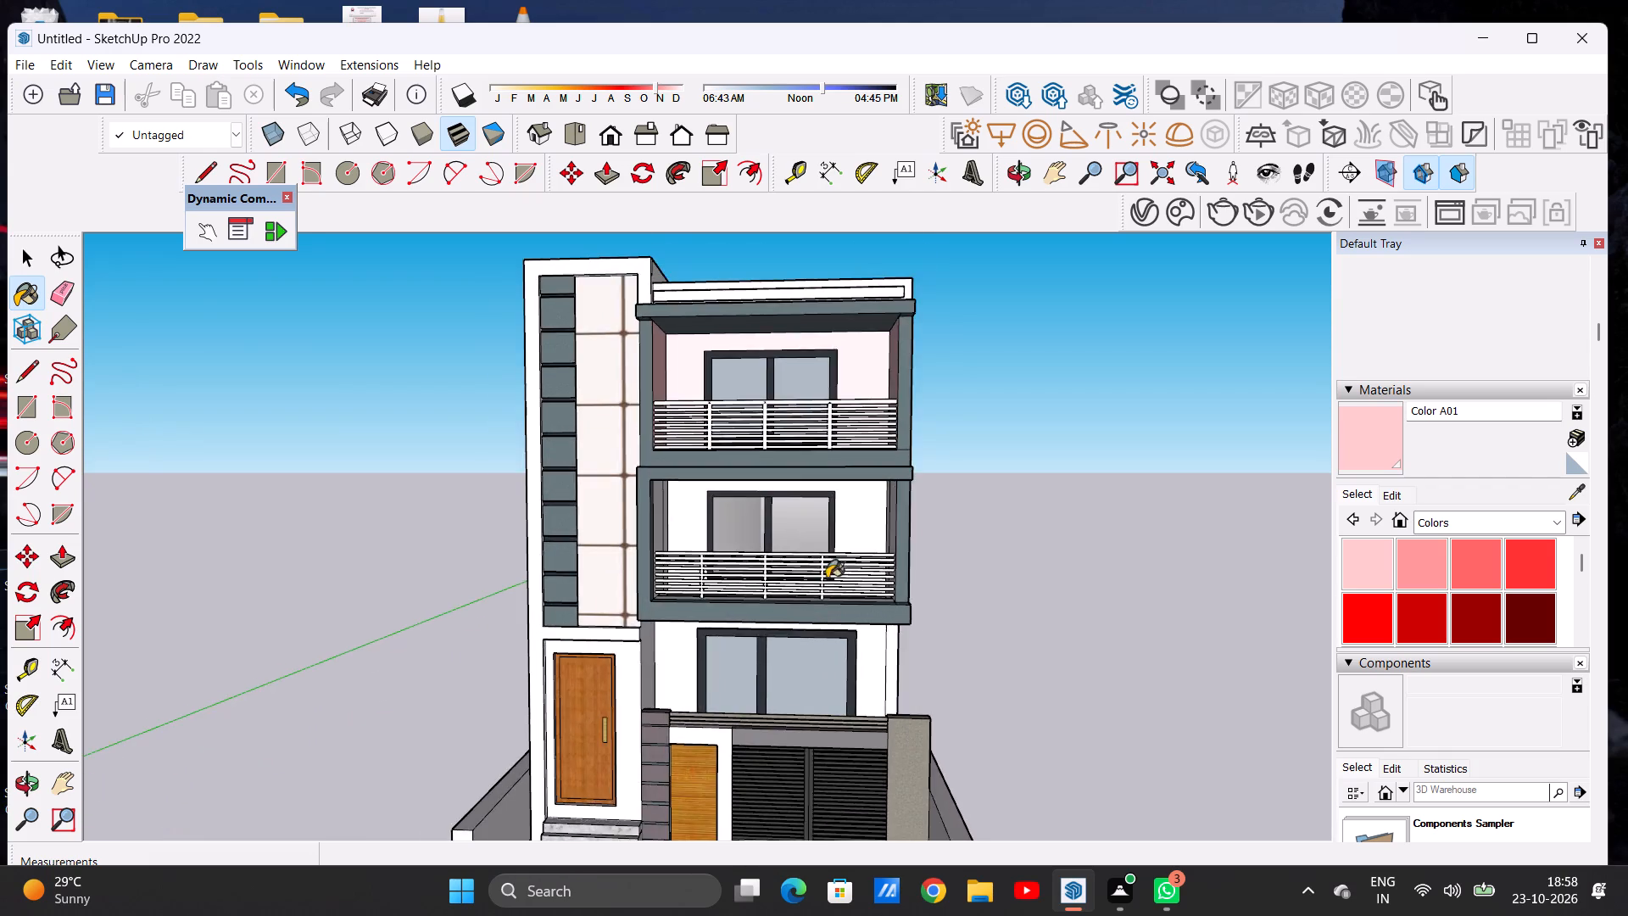
scroll(827, 578, "up", 1)
scroll(827, 578, "down", 1)
scroll(827, 578, "up", 5)
scroll(828, 619, "down", 5)
scroll(829, 366, "up", 6)
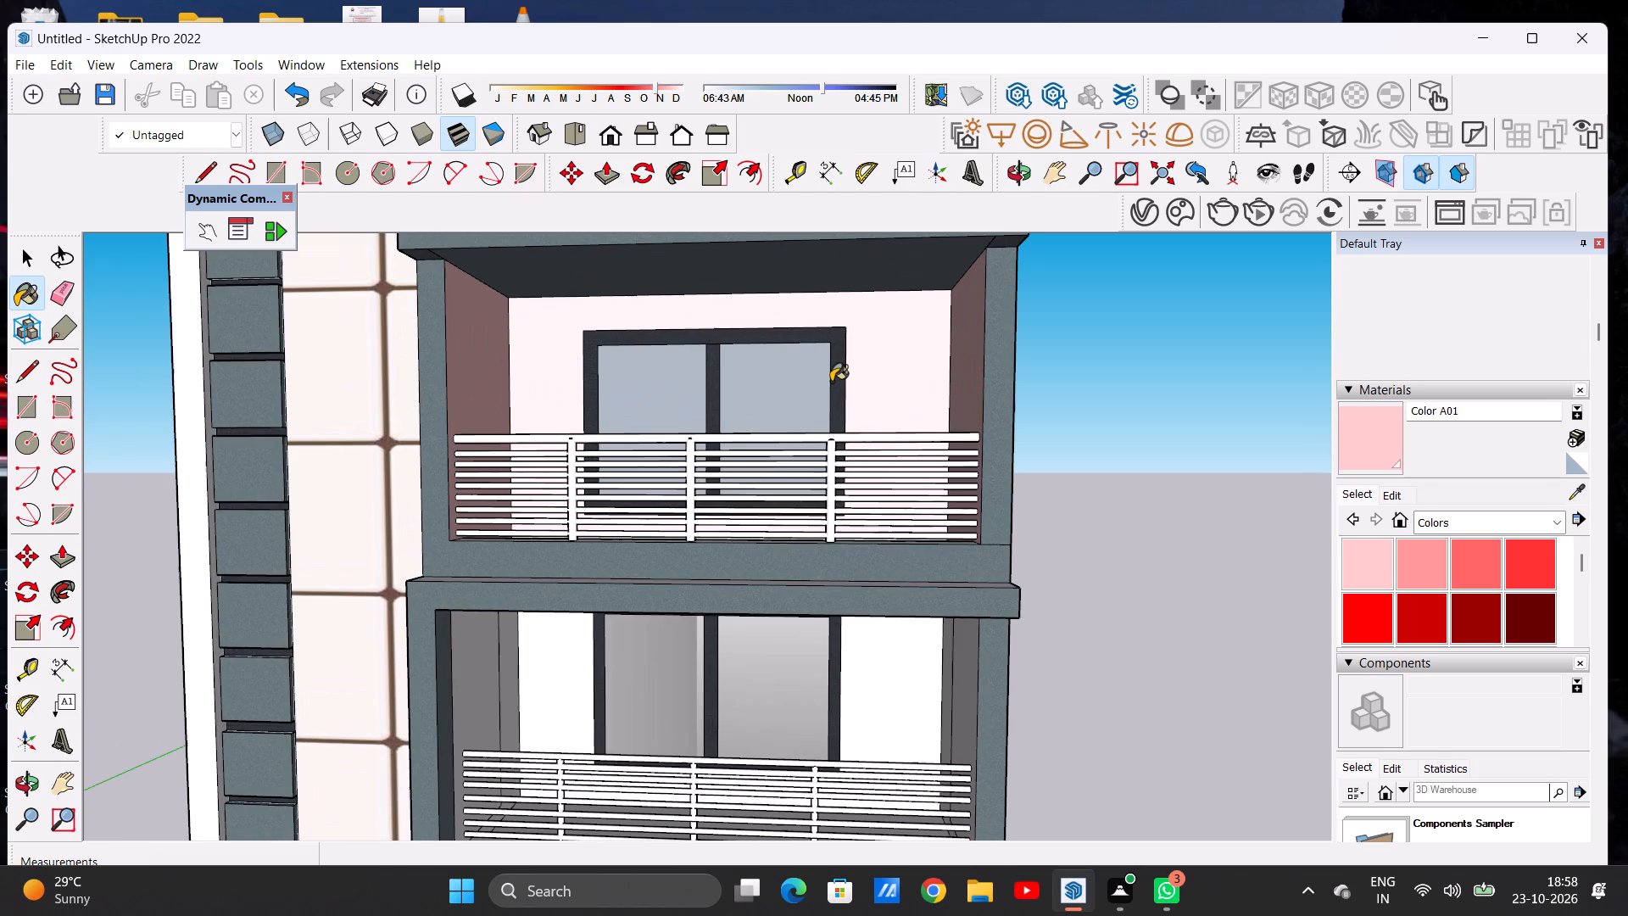
Paint the top handrail of the top balcony's railing with Color M06 from the Colors collection.
left_click(1469, 522)
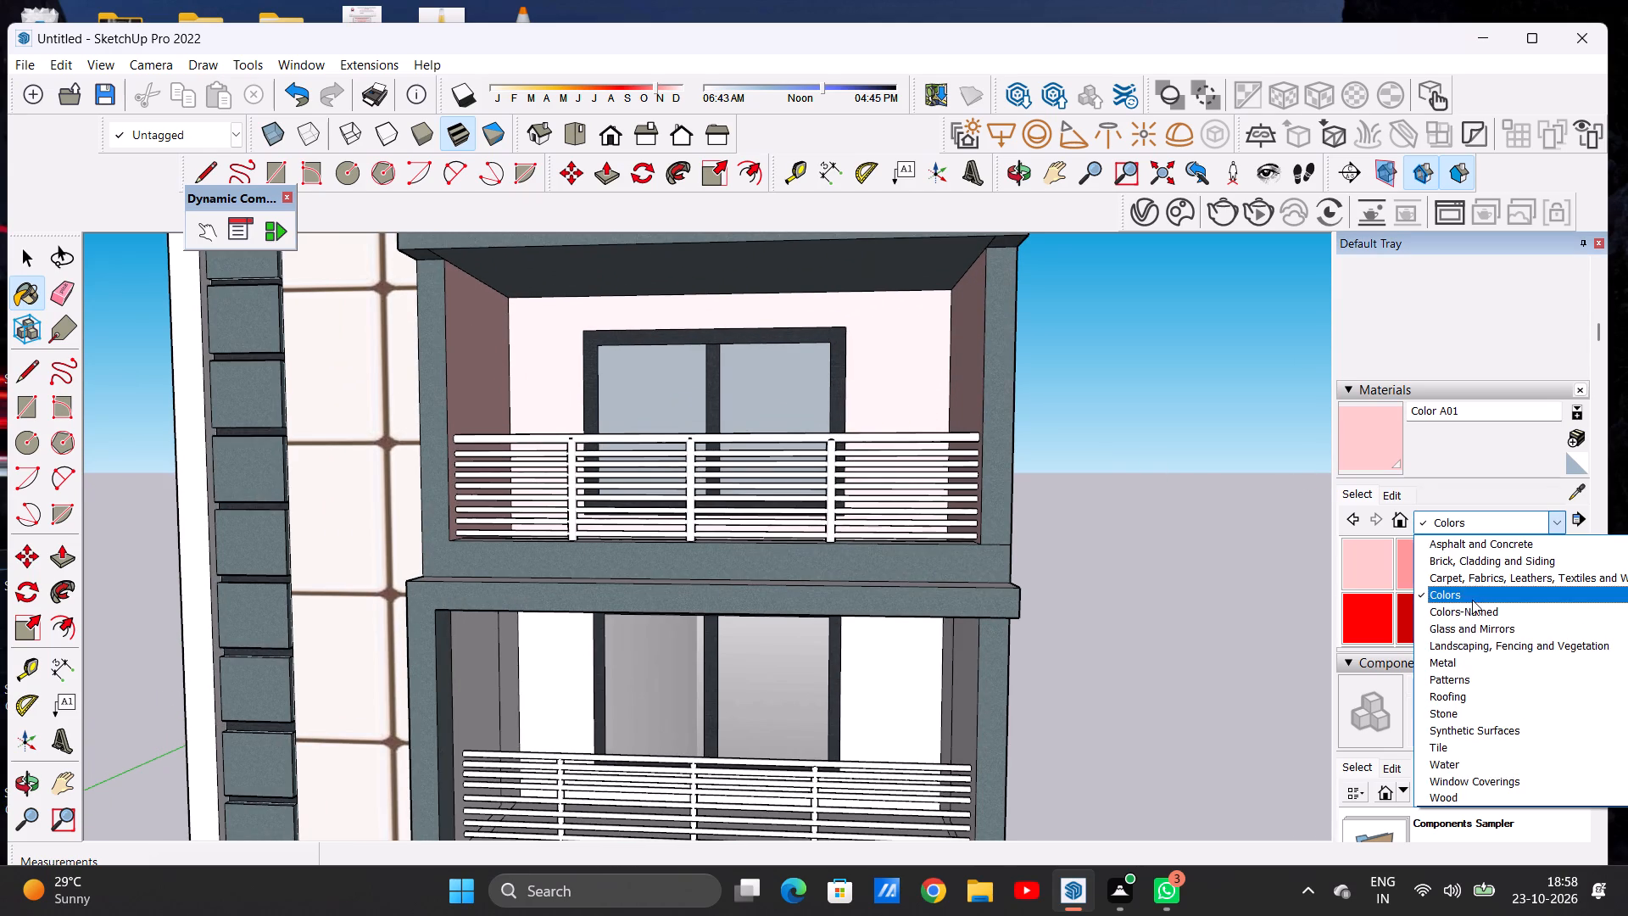
left_click(1475, 592)
scroll(1475, 592, "down", 8)
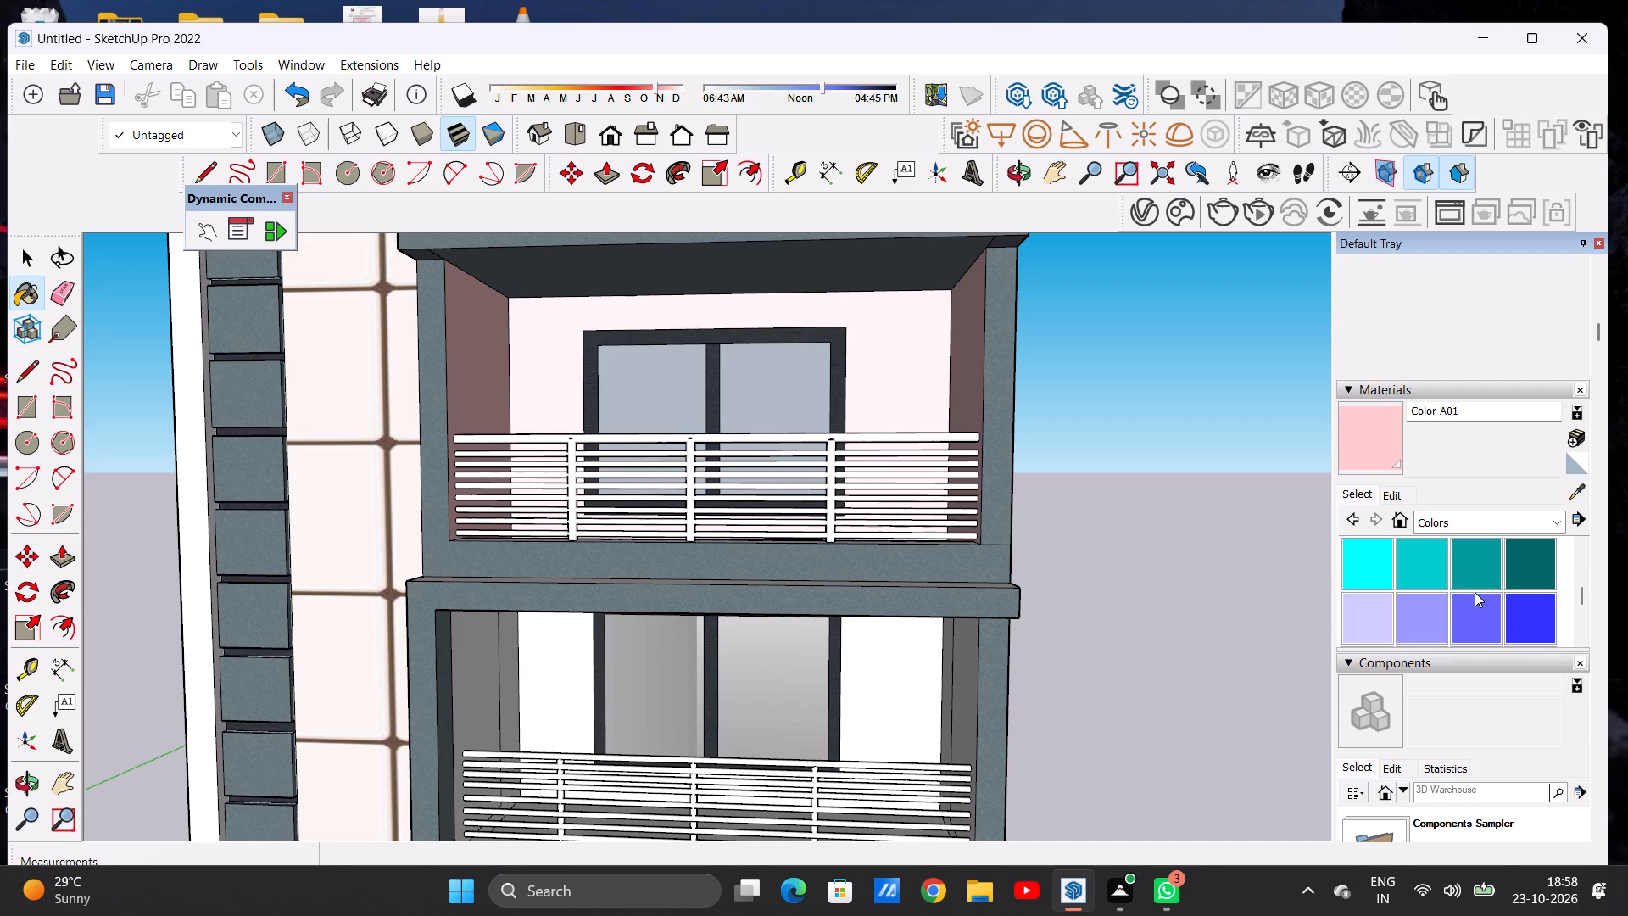
scroll(1475, 592, "down", 6)
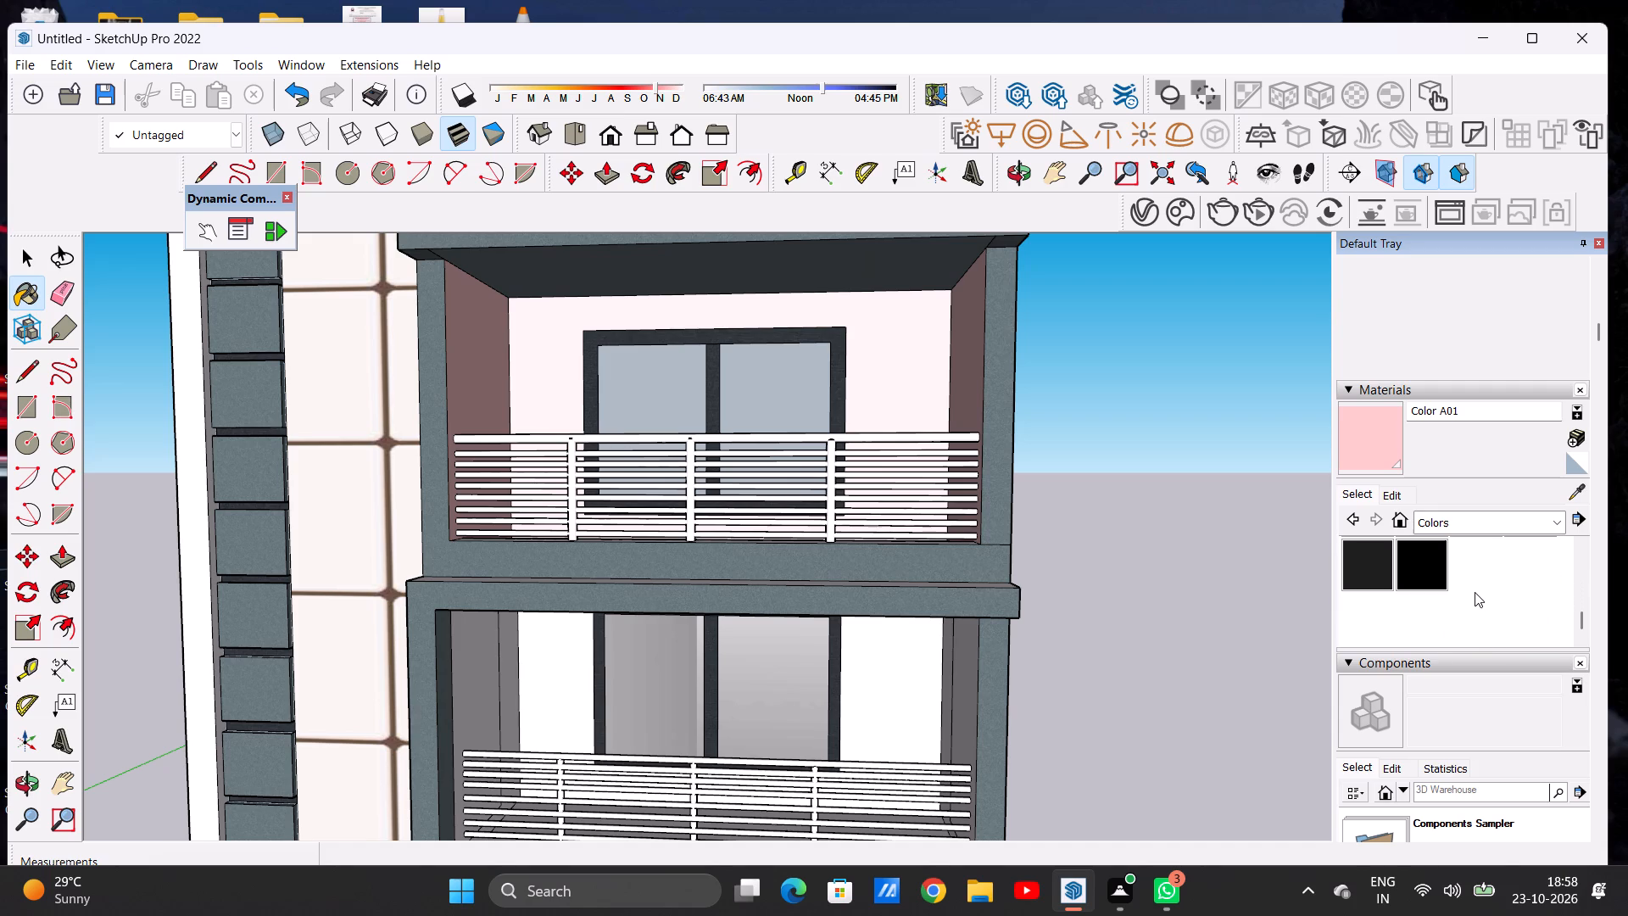
scroll(1475, 592, "up", 1)
left_click(1475, 600)
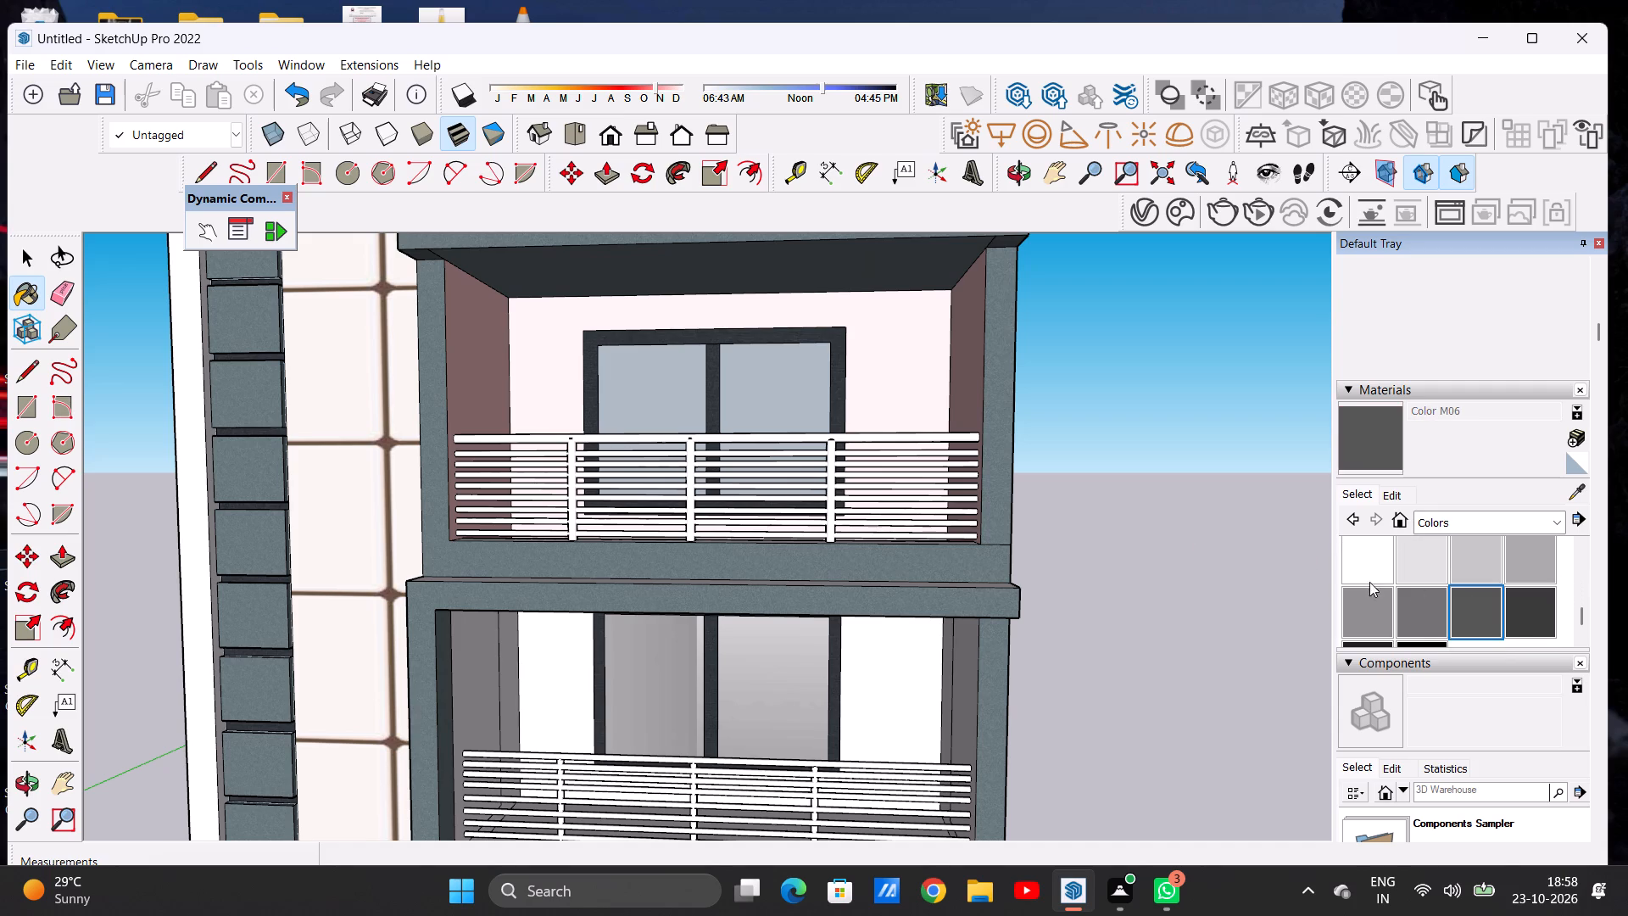
scroll(948, 457, "up", 13)
left_click(998, 411)
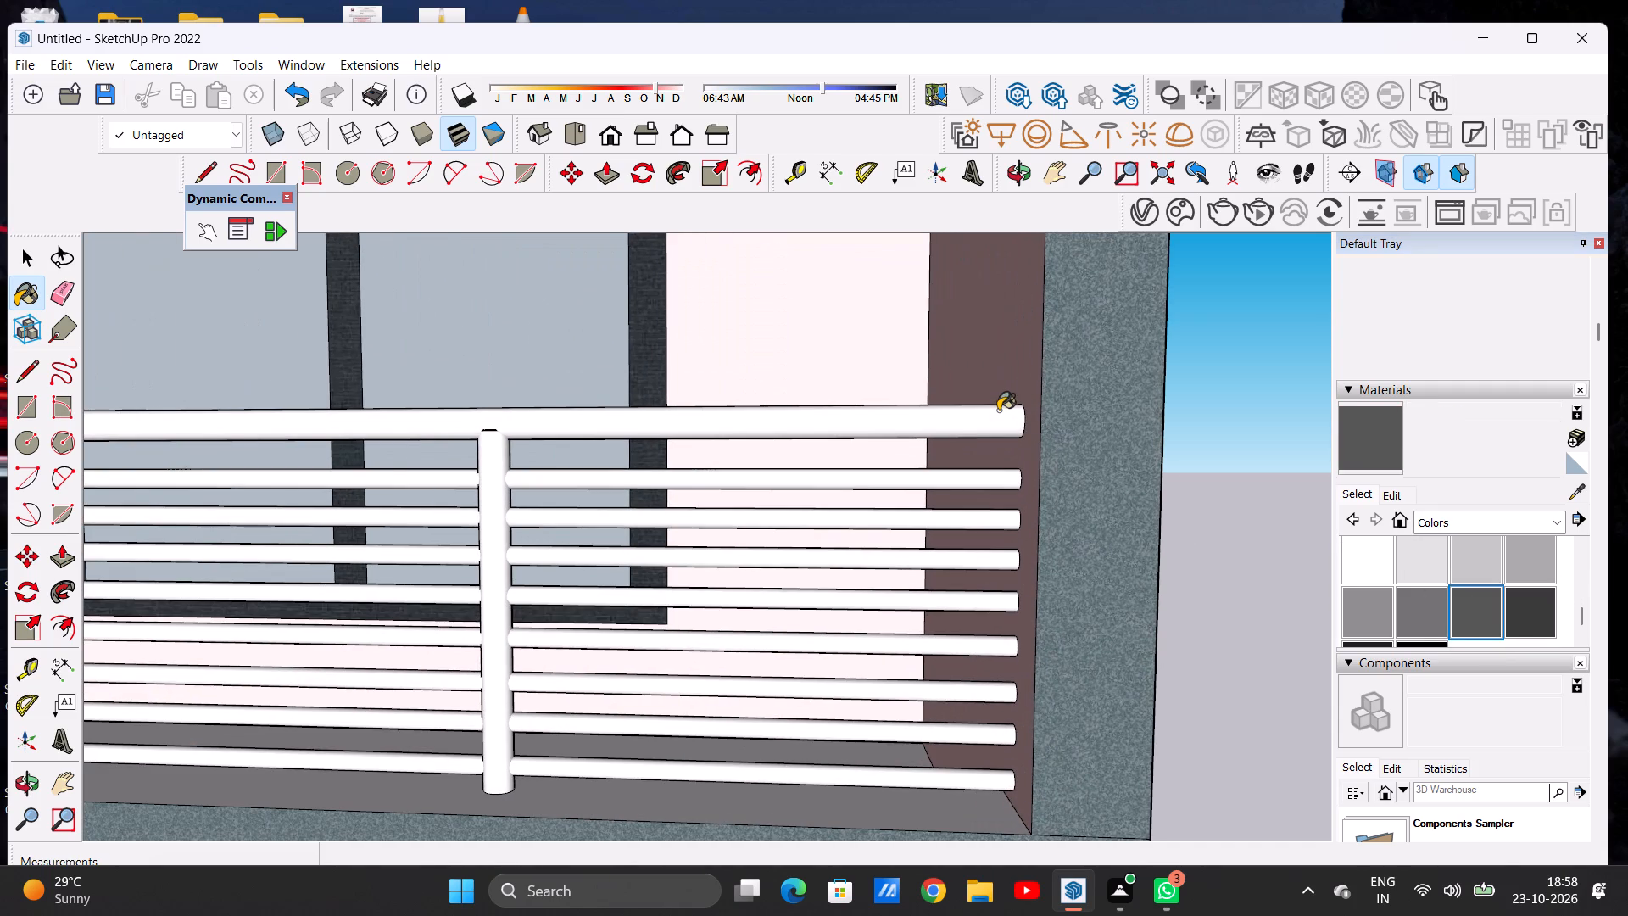
Paint the eight thin horizontal bars of the top balcony's railing with Color M06.
scroll(952, 481, "down", 15)
scroll(783, 505, "up", 5)
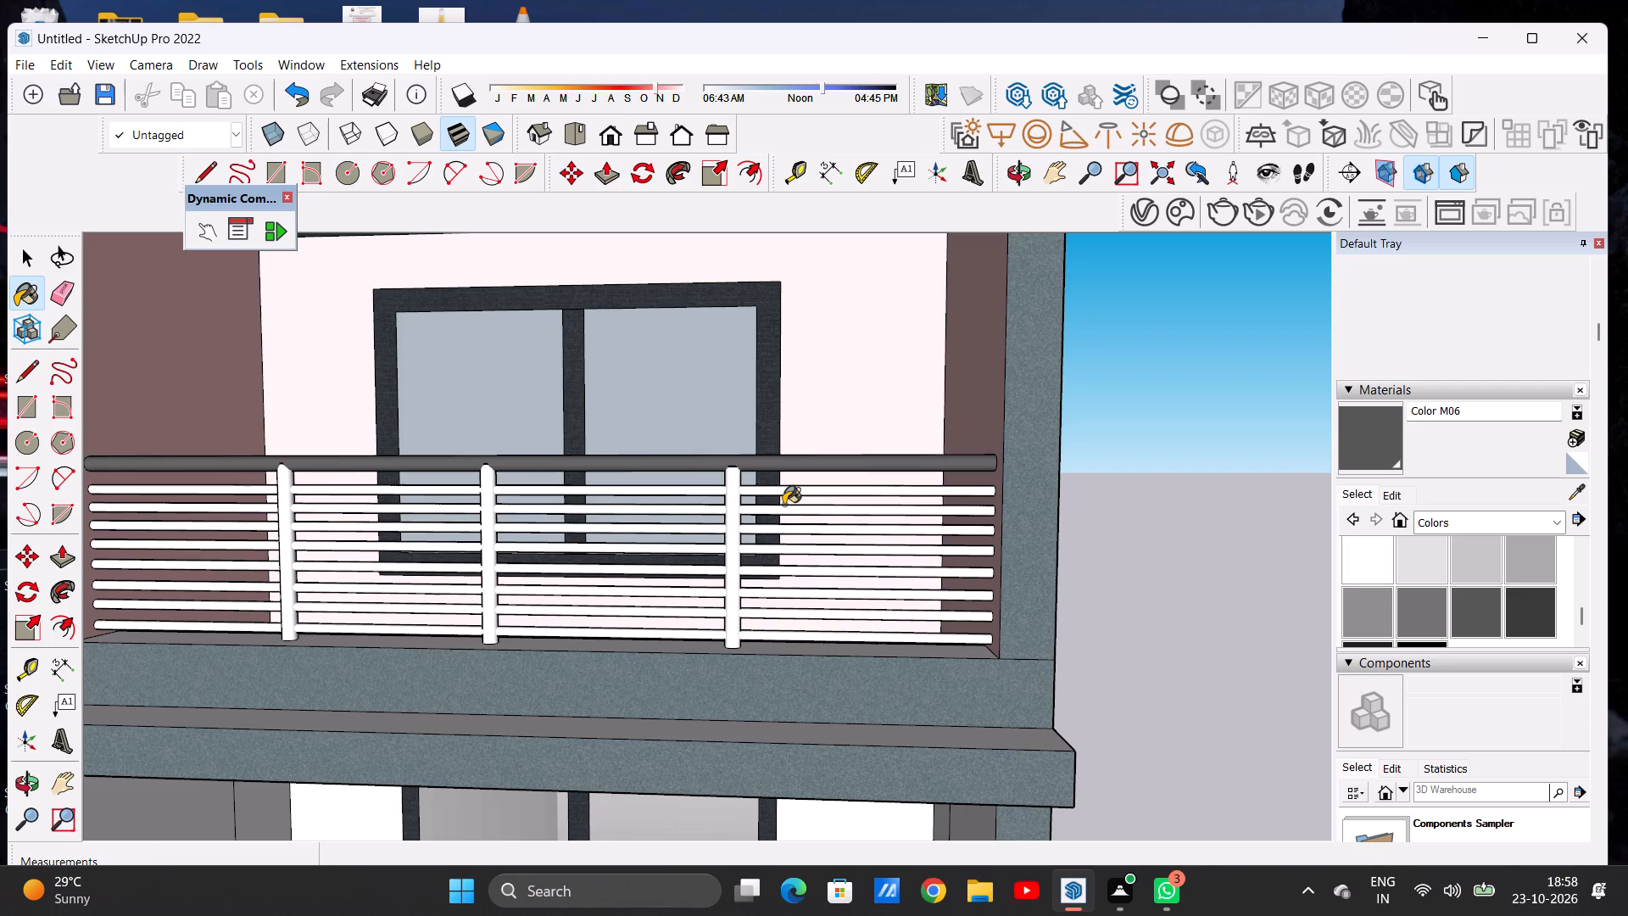
scroll(808, 496, "up", 6)
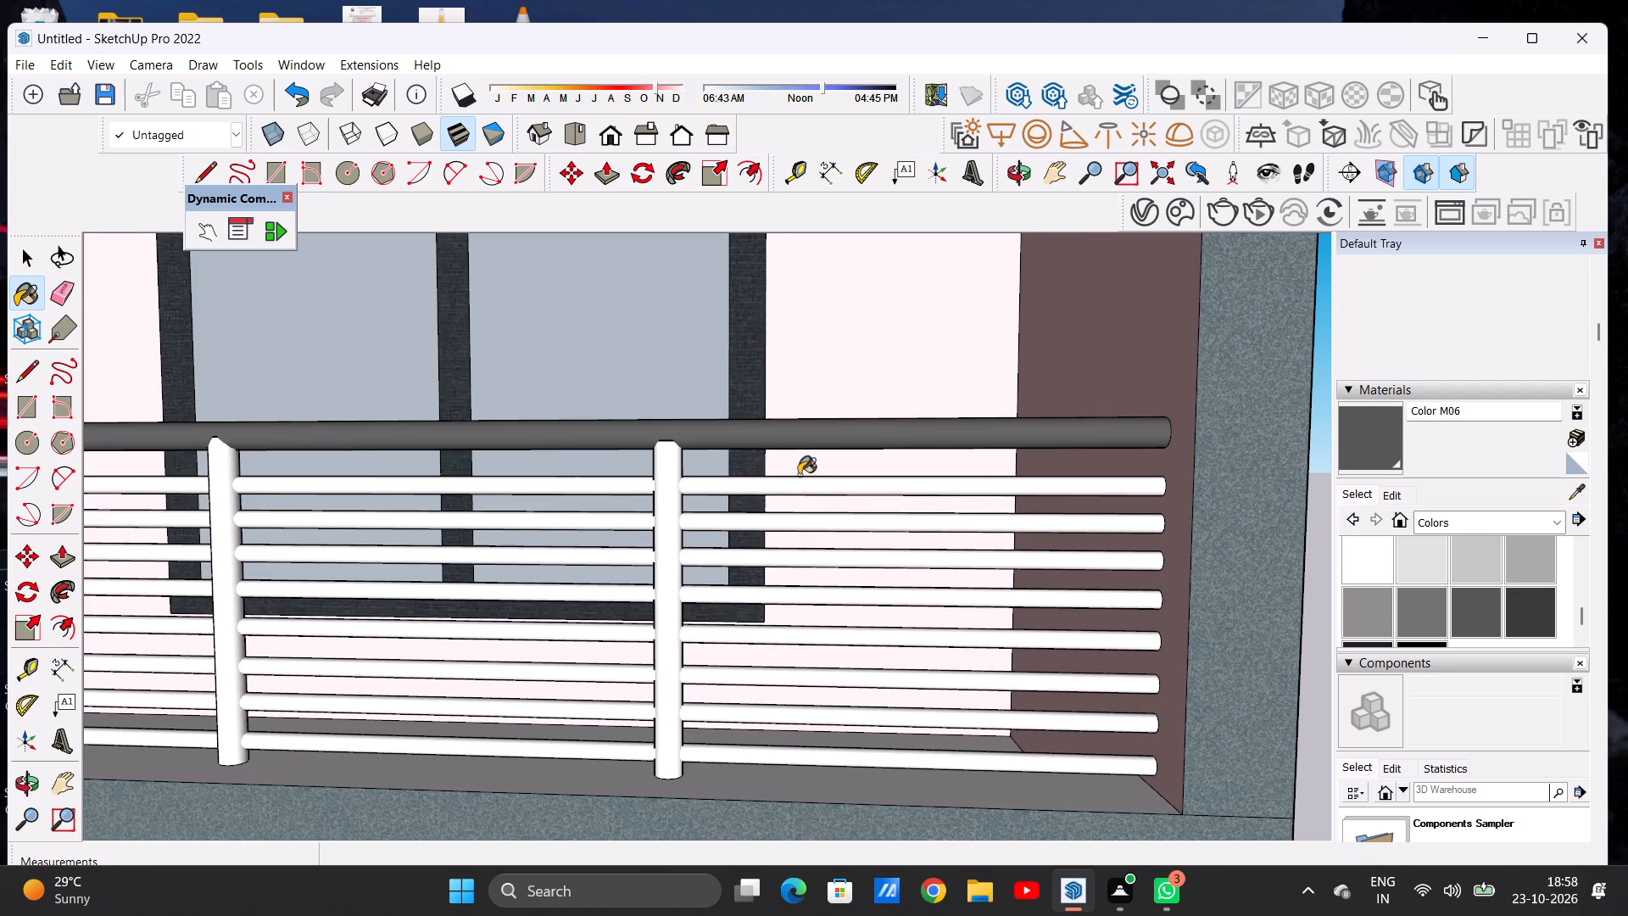
left_click(791, 484)
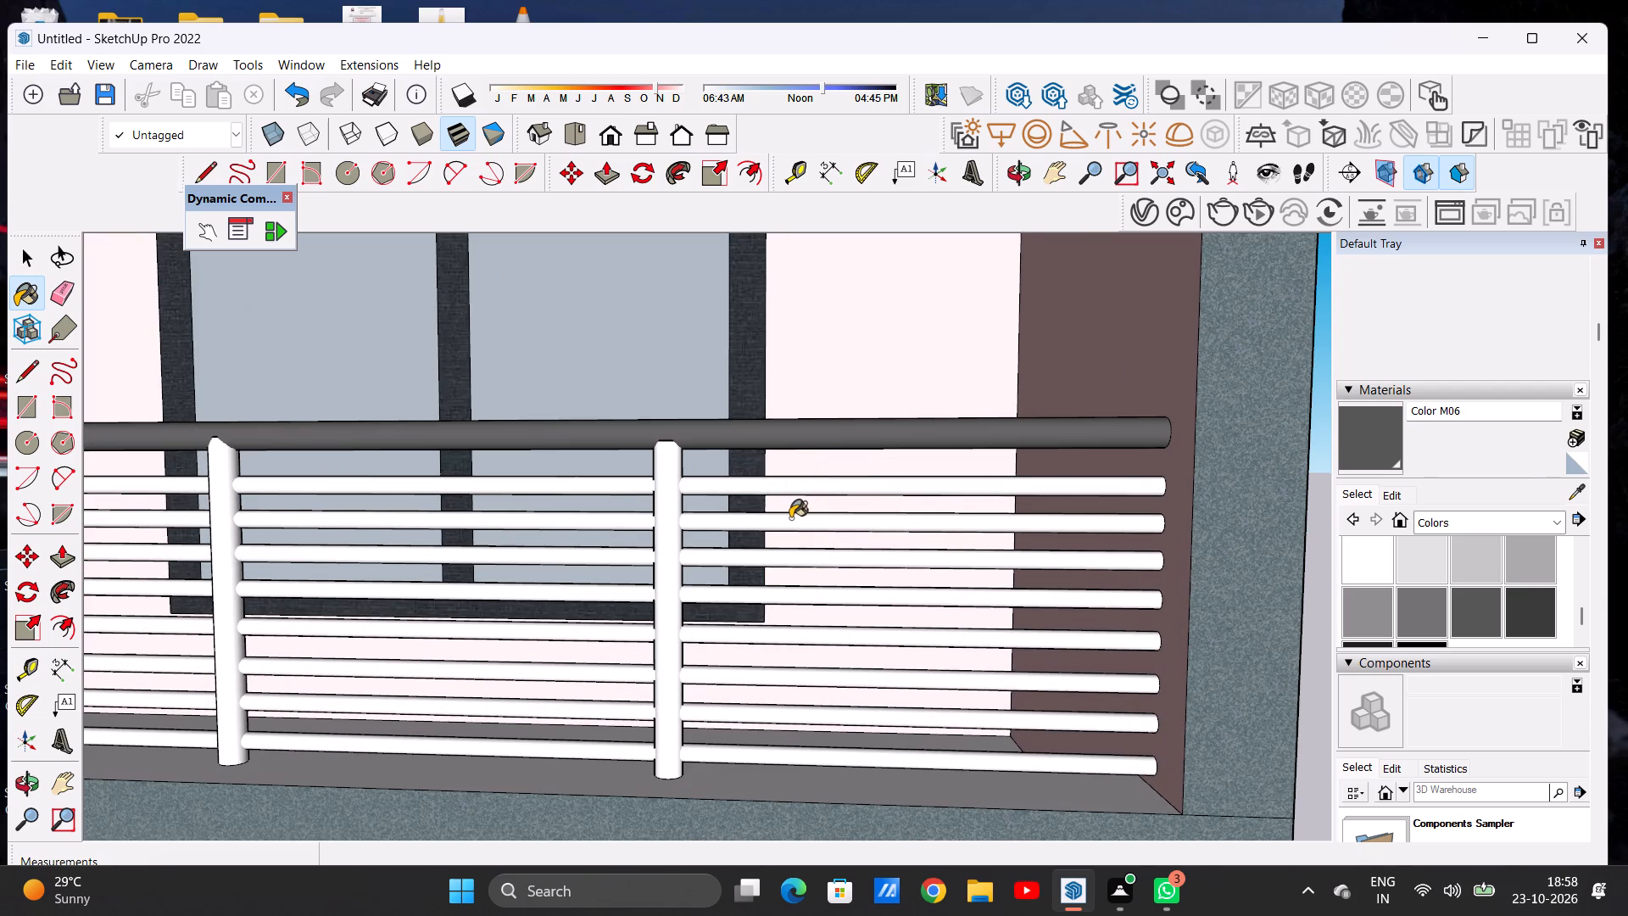
left_click(790, 521)
left_click(792, 556)
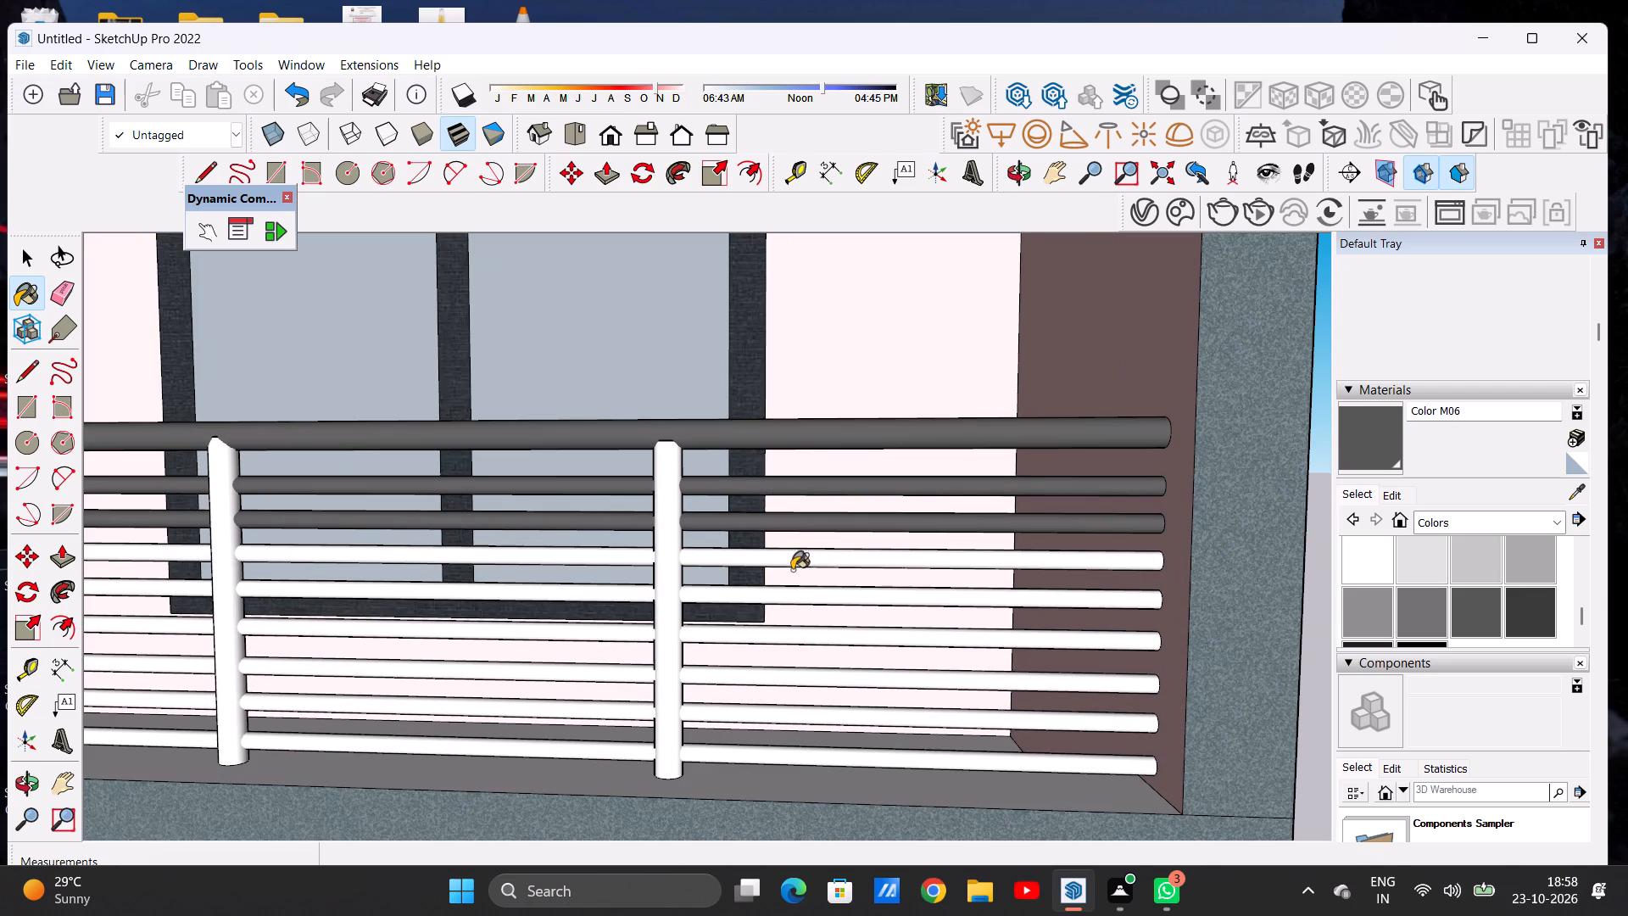
left_click(789, 594)
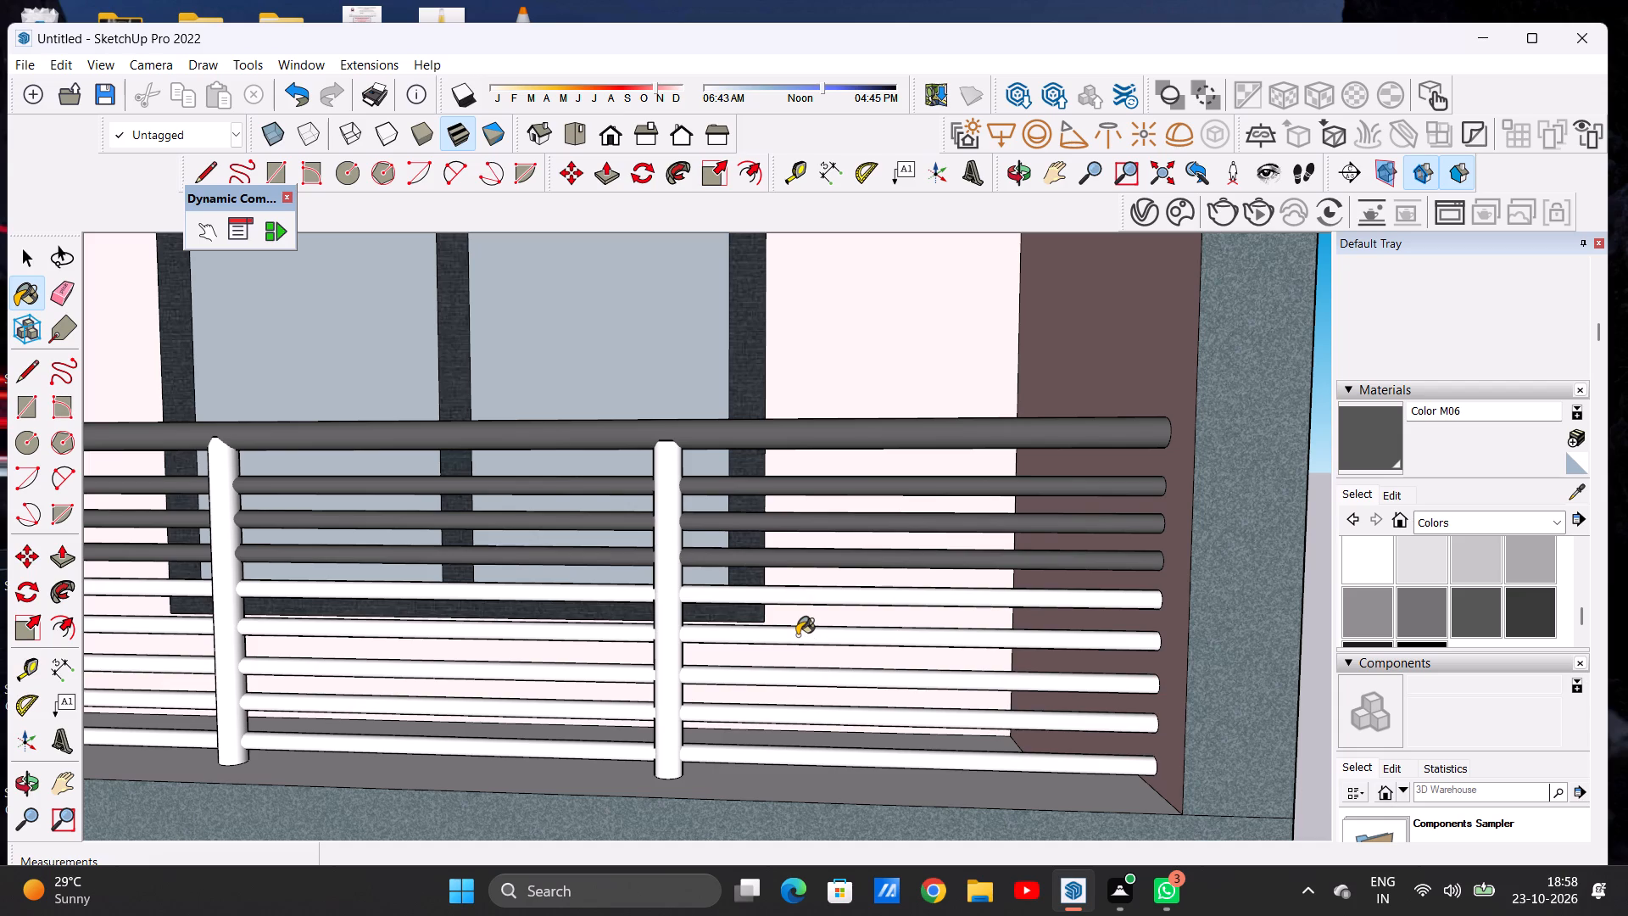
left_click(797, 631)
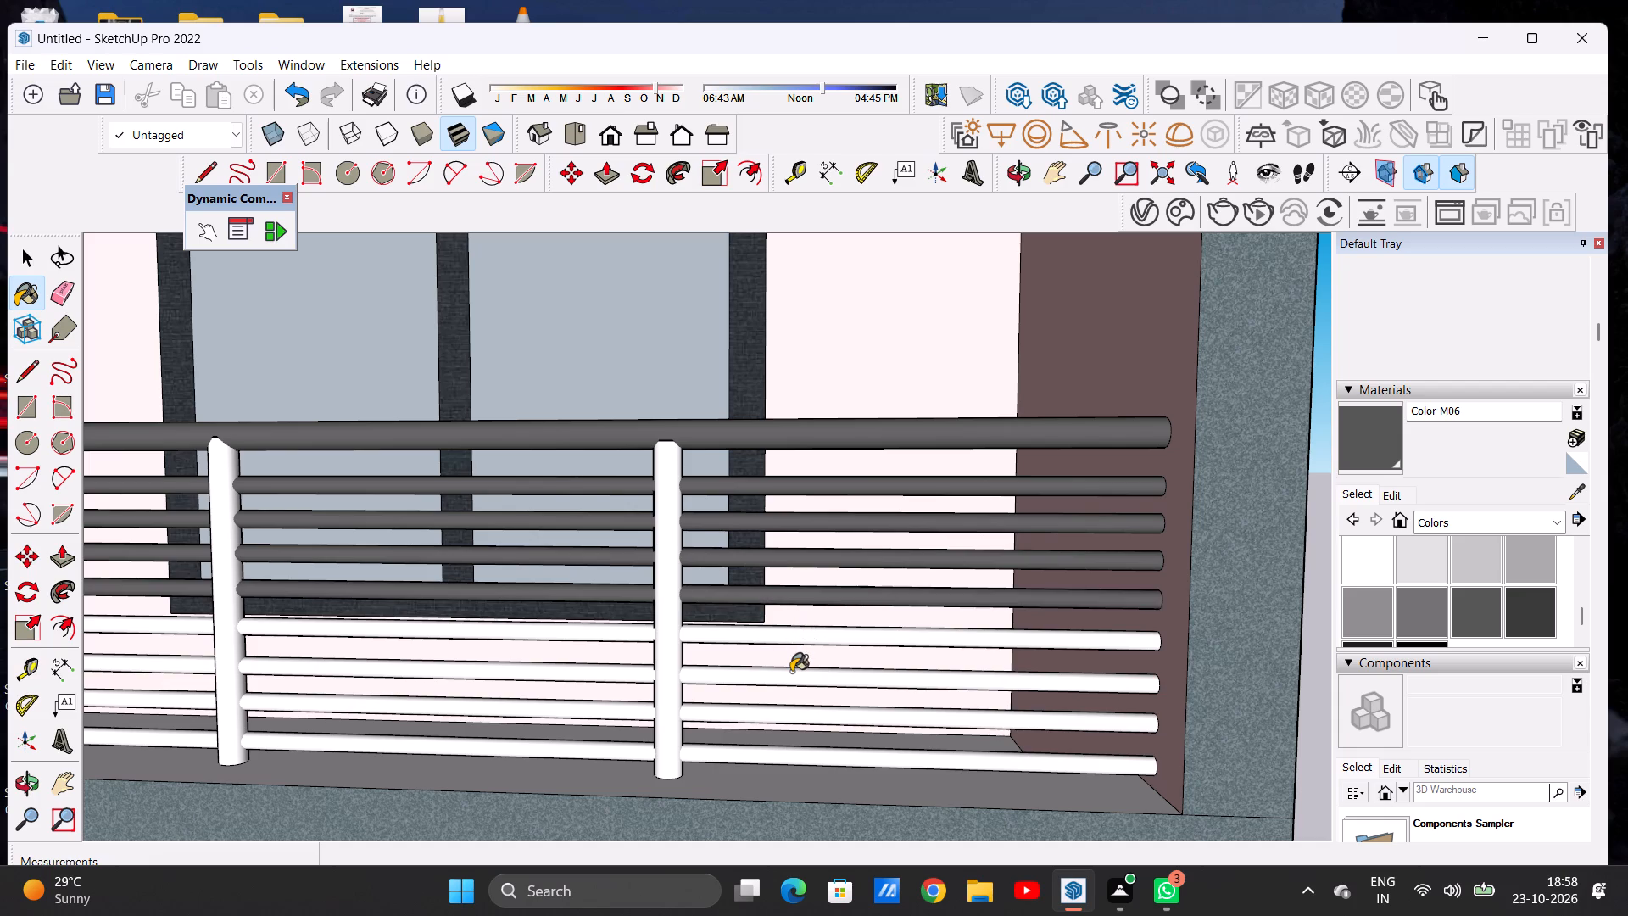
left_click(791, 672)
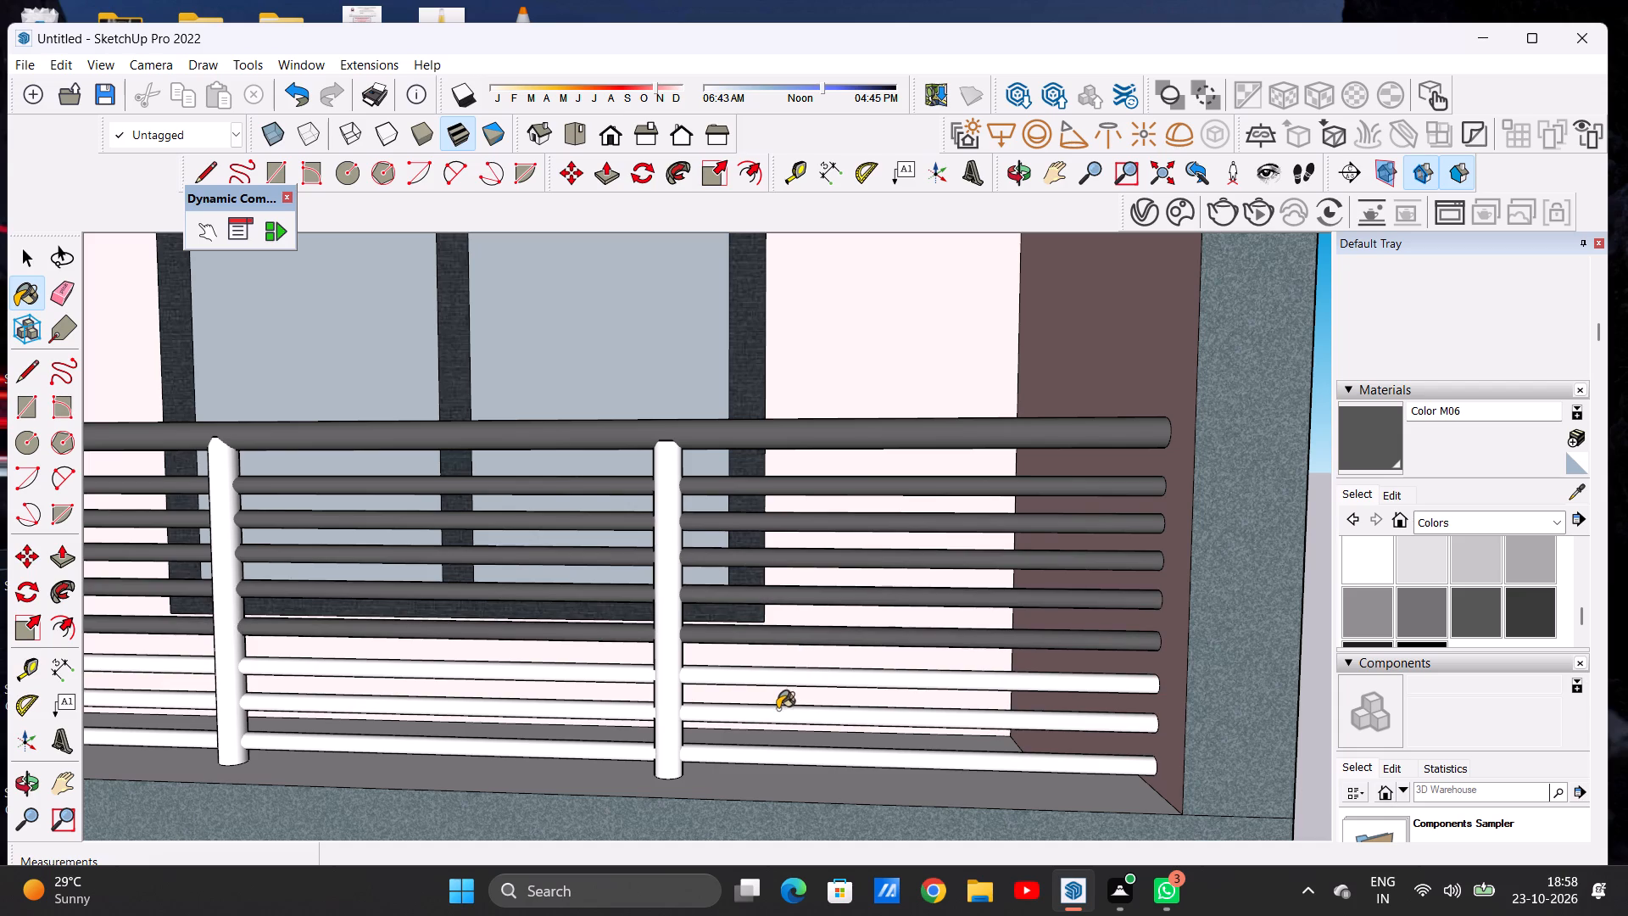
left_click(774, 717)
left_click(762, 753)
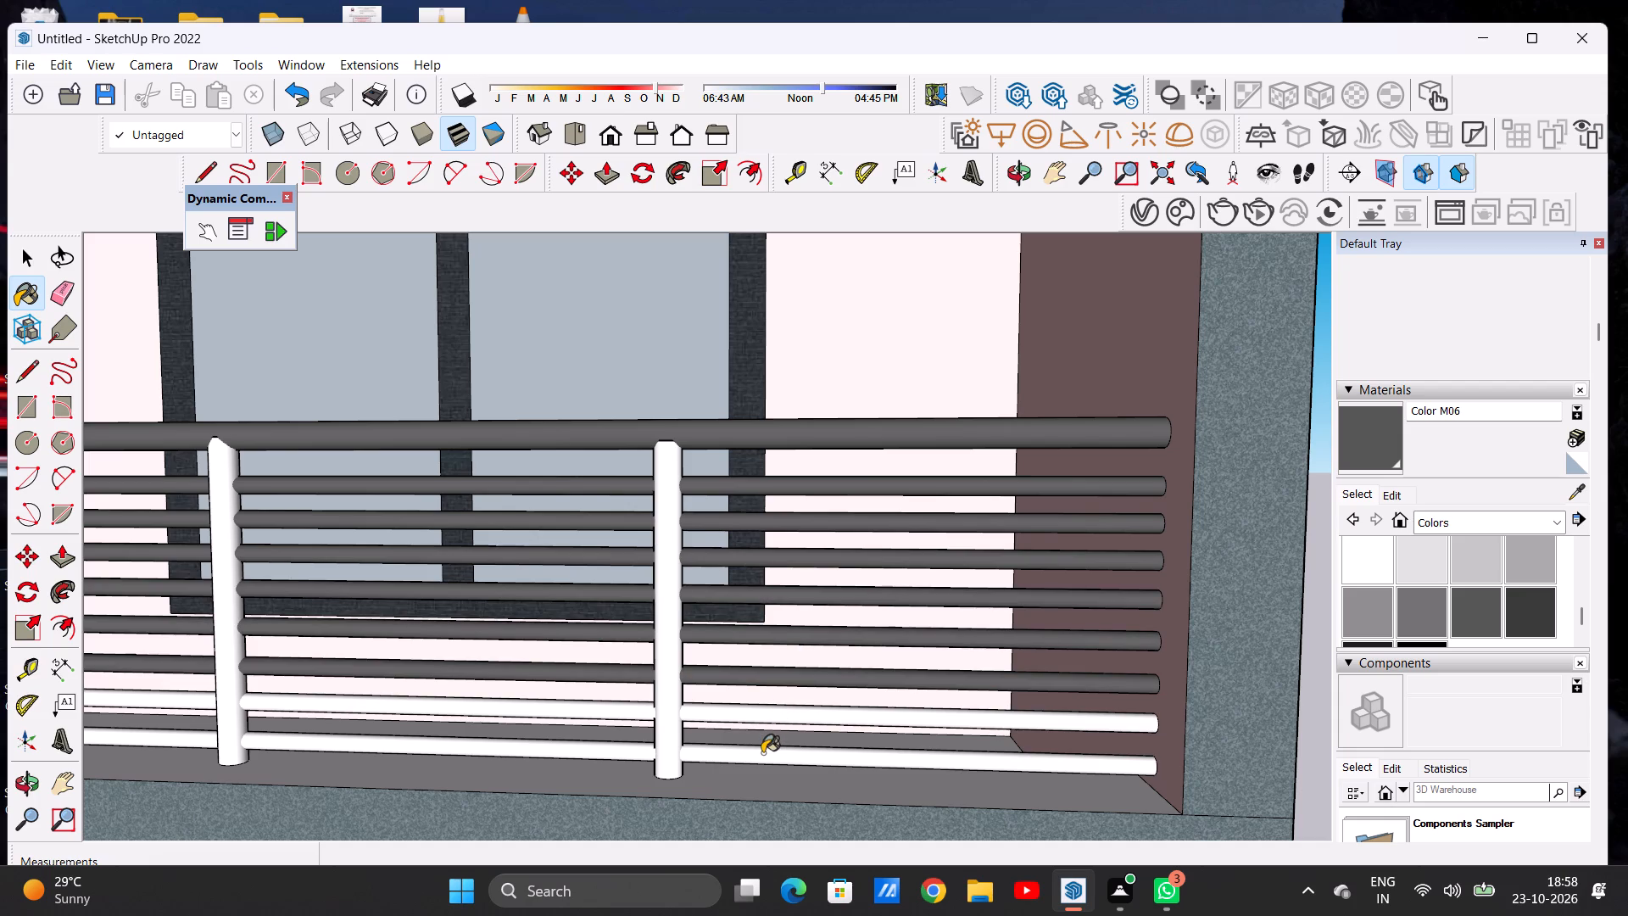
Paint the three vertical posts of the top balcony's railing with Color M06.
scroll(1123, 607, "down", 19)
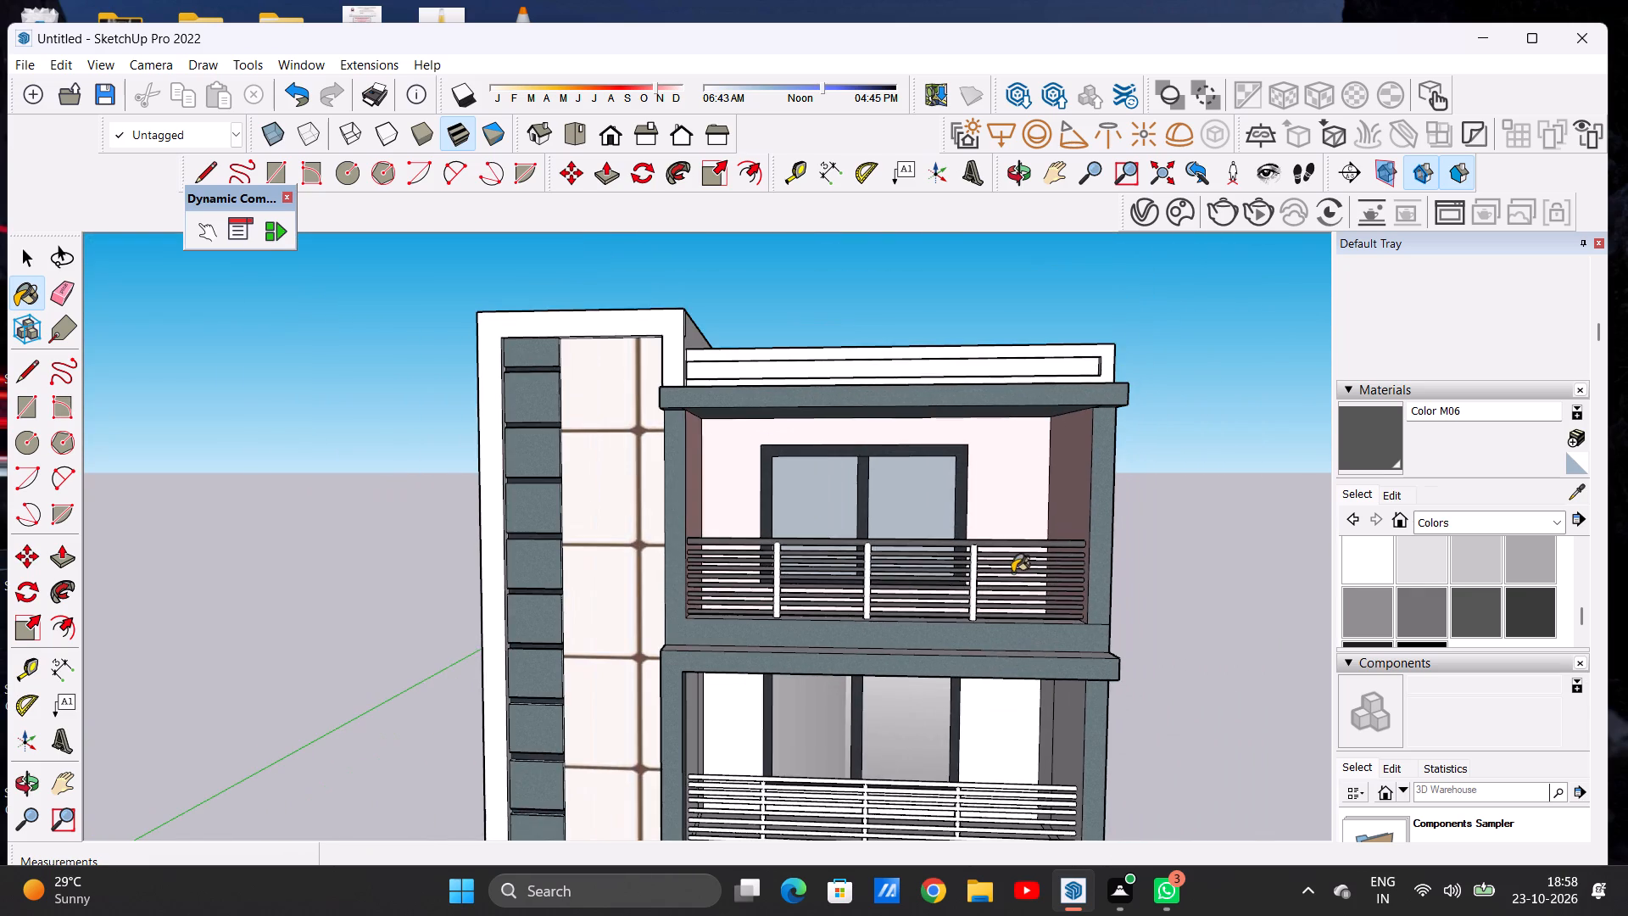
scroll(990, 578, "up", 19)
left_click(964, 522)
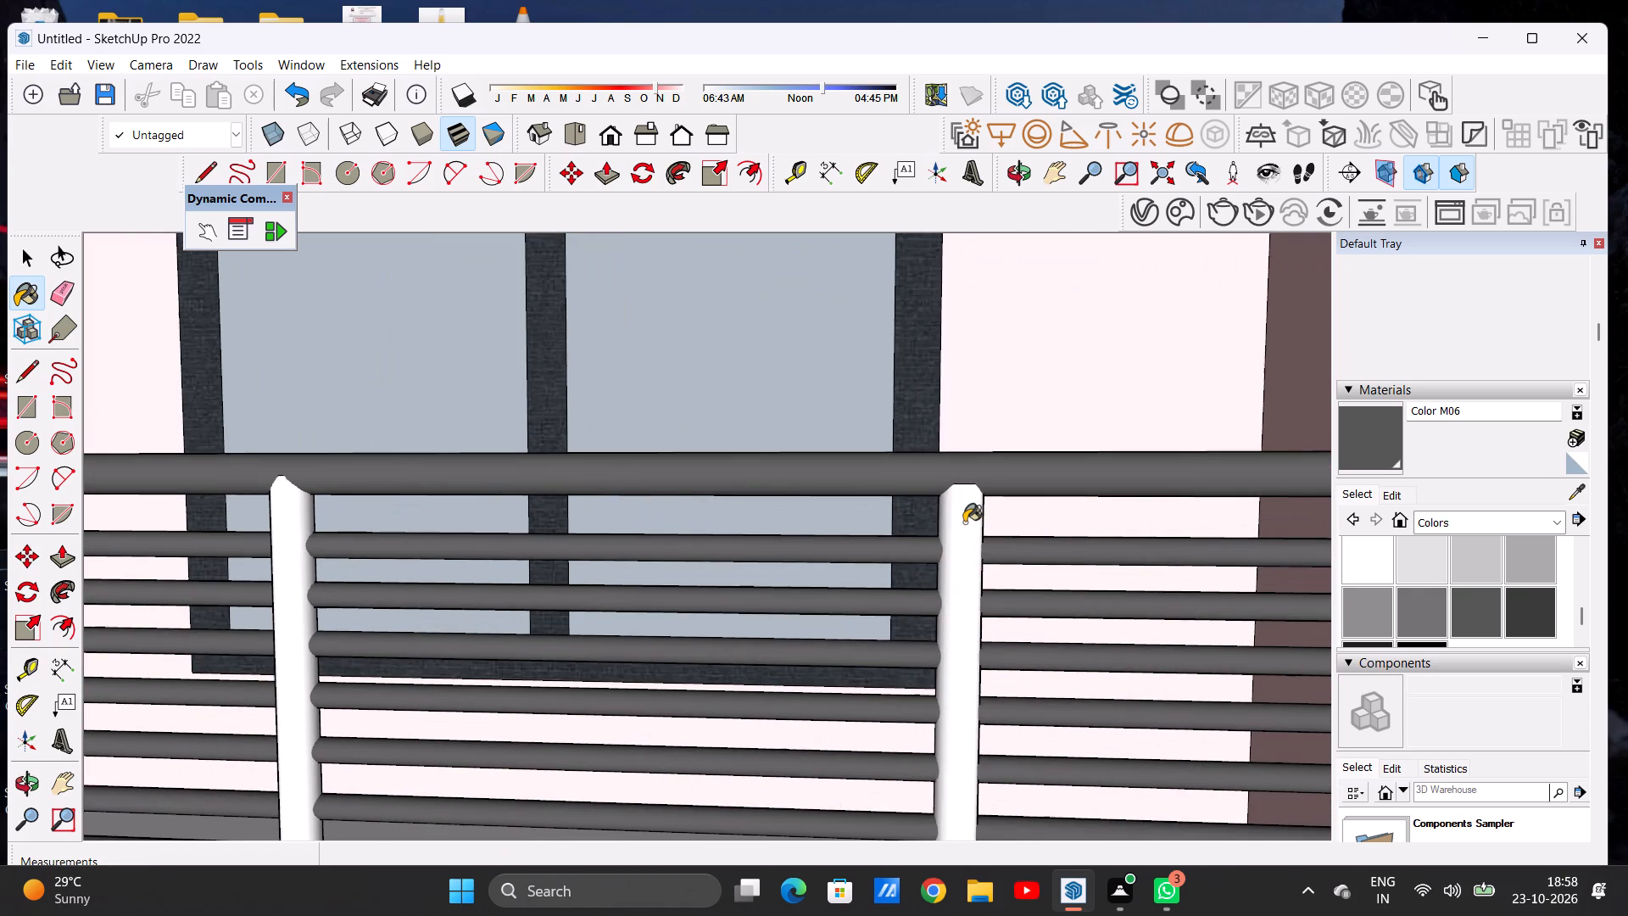
scroll(835, 488, "down", 8)
scroll(552, 481, "up", 8)
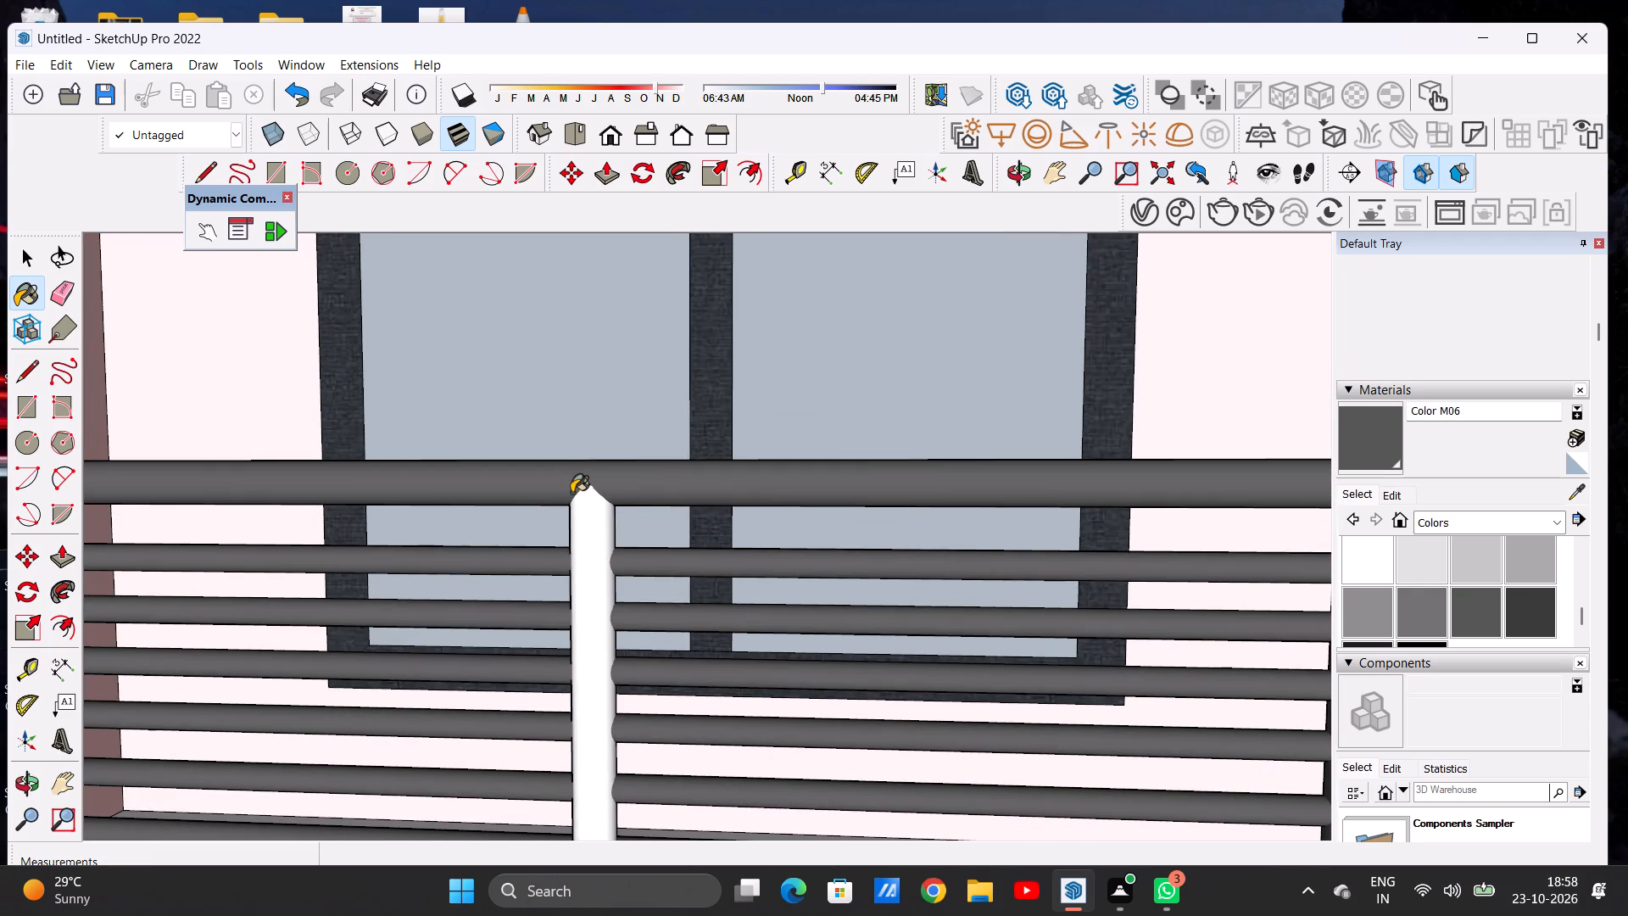
left_click(578, 496)
scroll(939, 504, "down", 8)
scroll(980, 495, "up", 1)
scroll(980, 495, "down", 3)
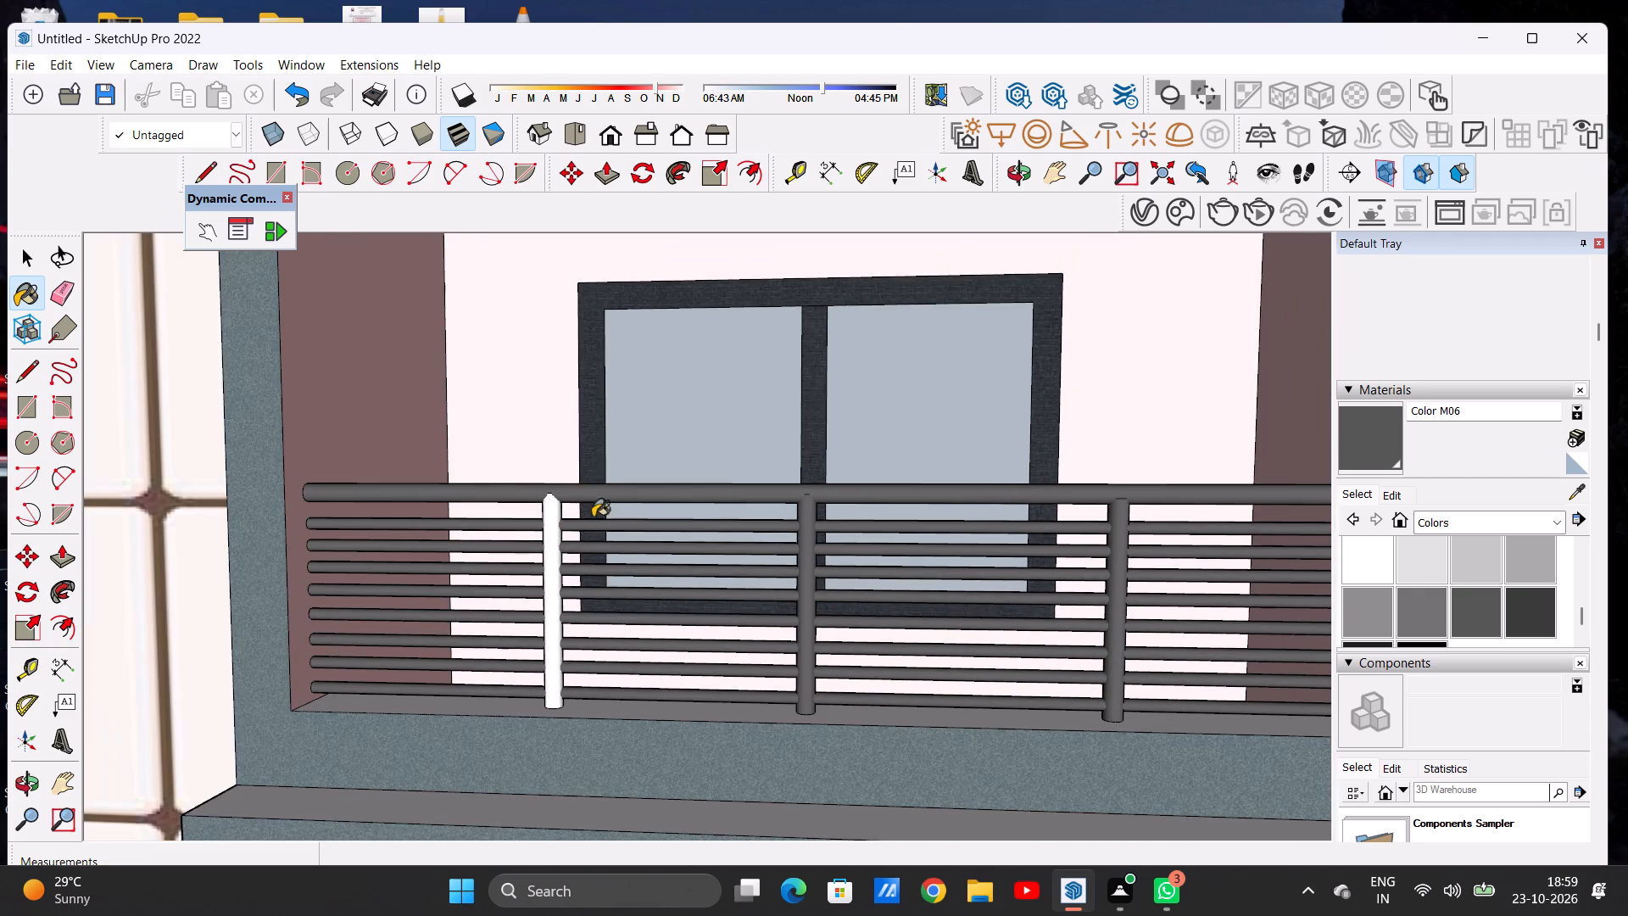
scroll(560, 517, "up", 13)
left_click(544, 508)
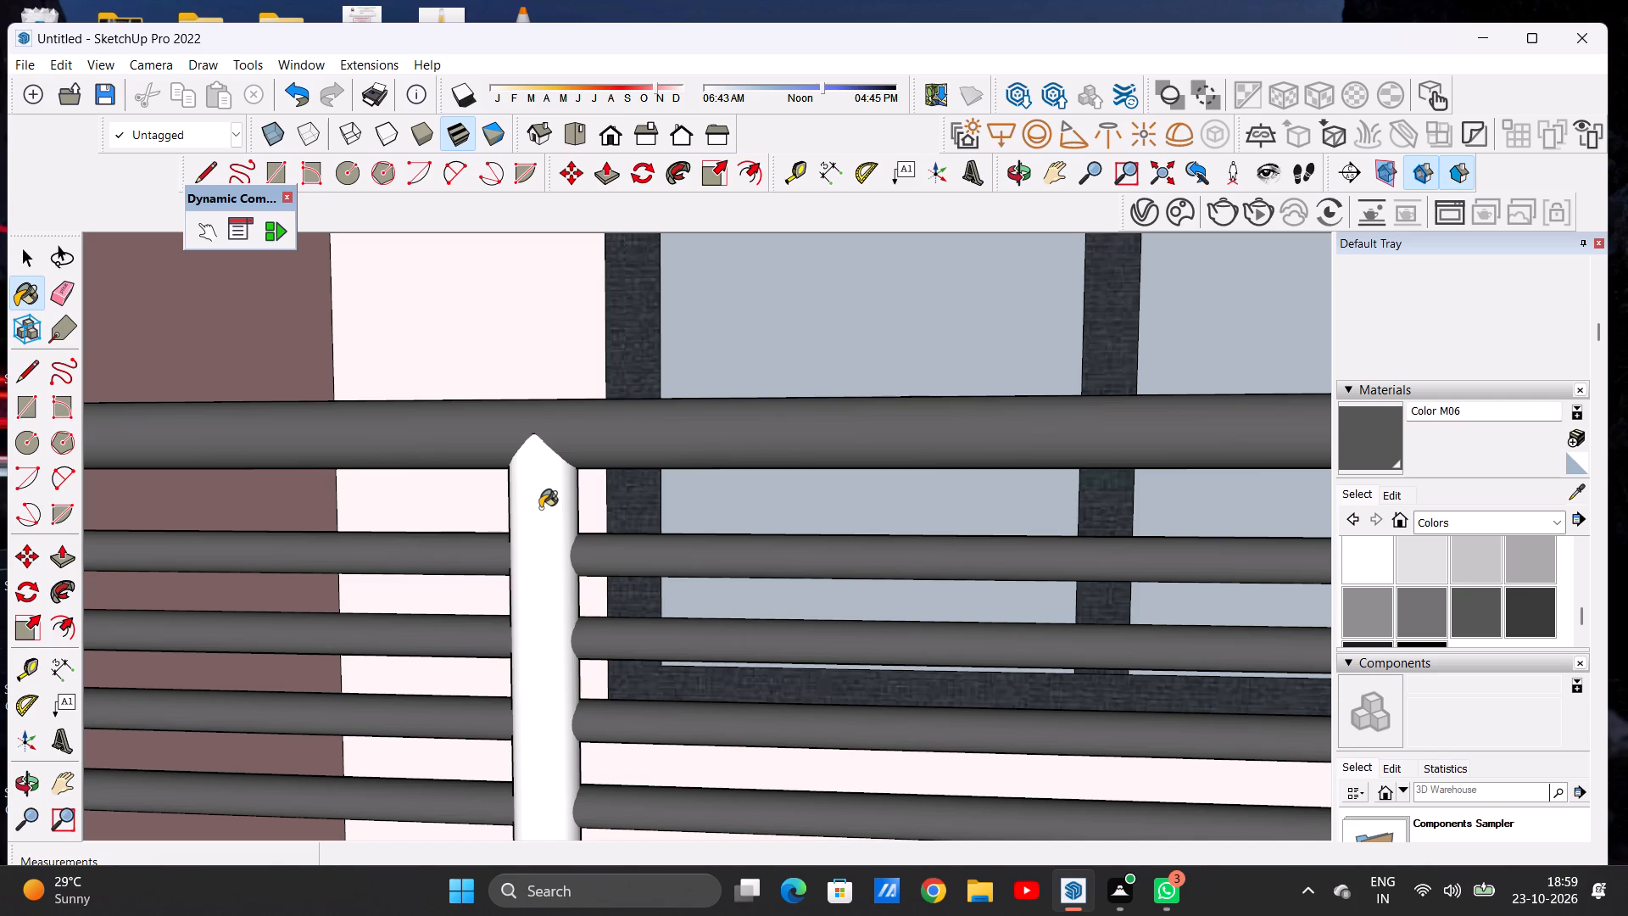
key("space")
Paint the top balcony's floor with Color M04 from the Colors collection.
scroll(628, 578, "down", 7)
scroll(618, 632, "up", 1)
scroll(645, 531, "down", 8)
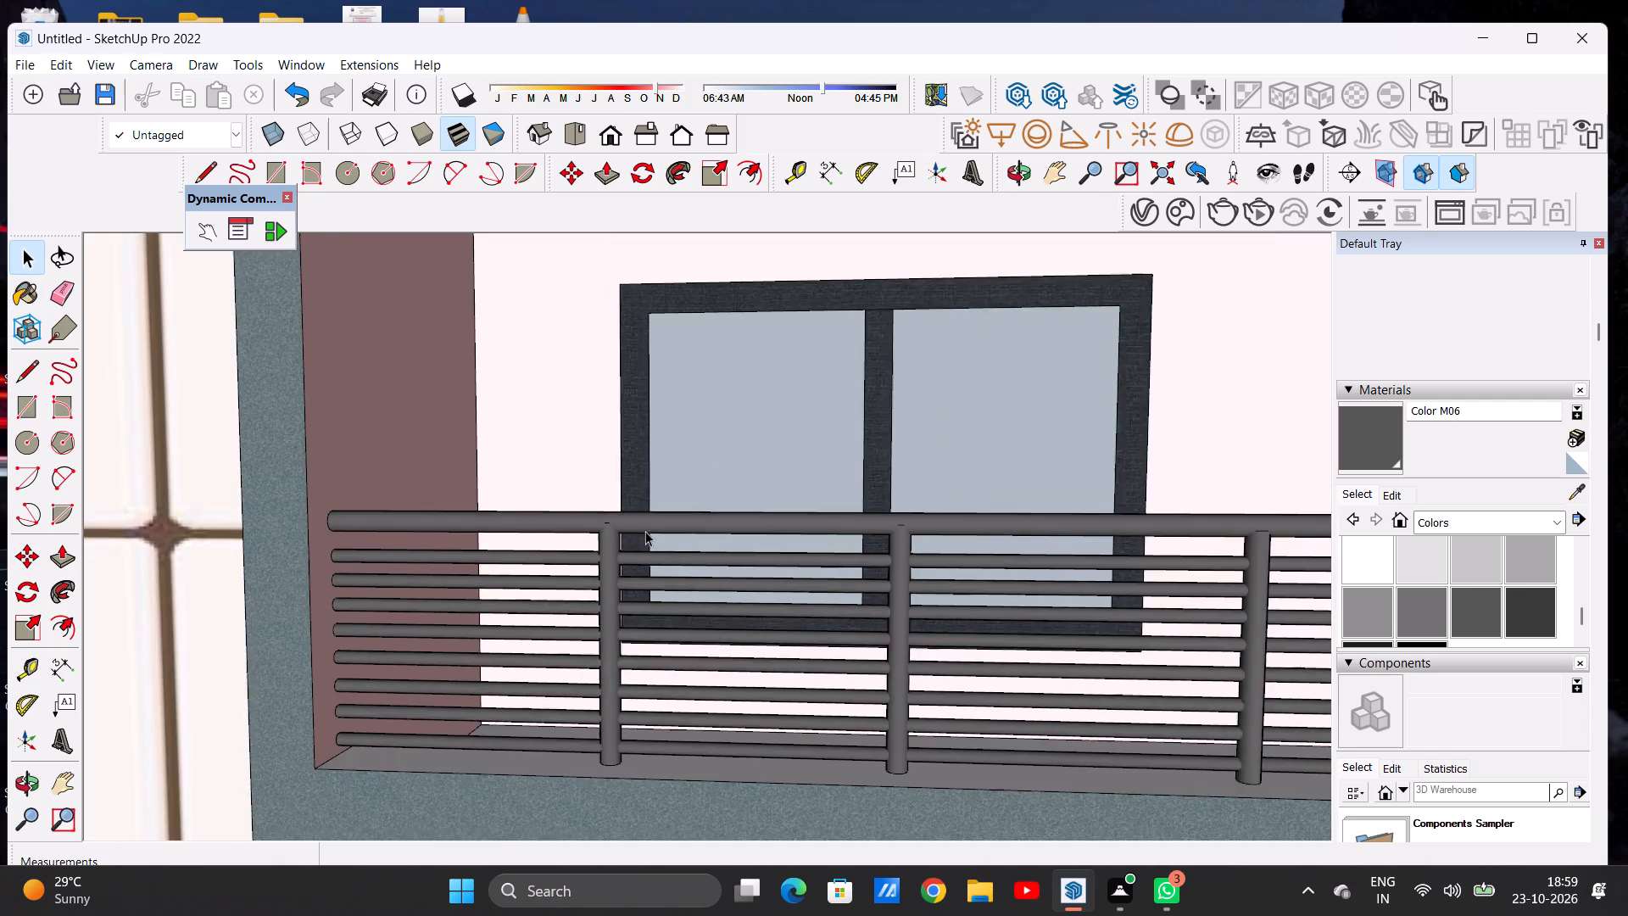
scroll(714, 507, "down", 7)
scroll(717, 507, "up", 1)
scroll(718, 507, "down", 8)
middle_click_drag(793, 511, 716, 597)
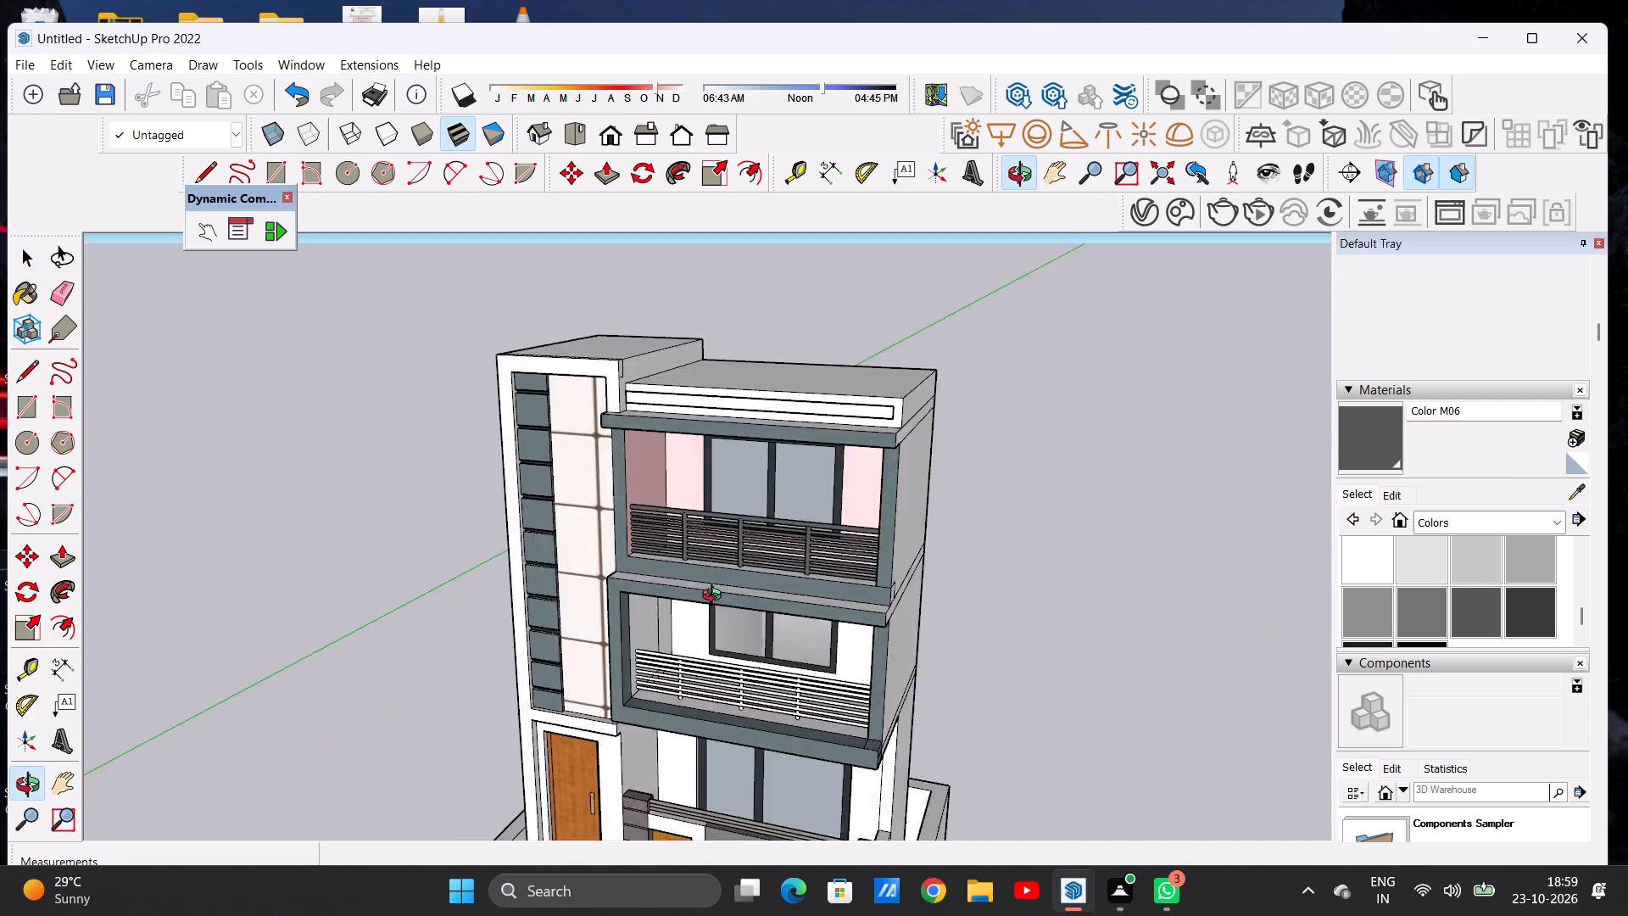
middle_click_drag(716, 597, 787, 776)
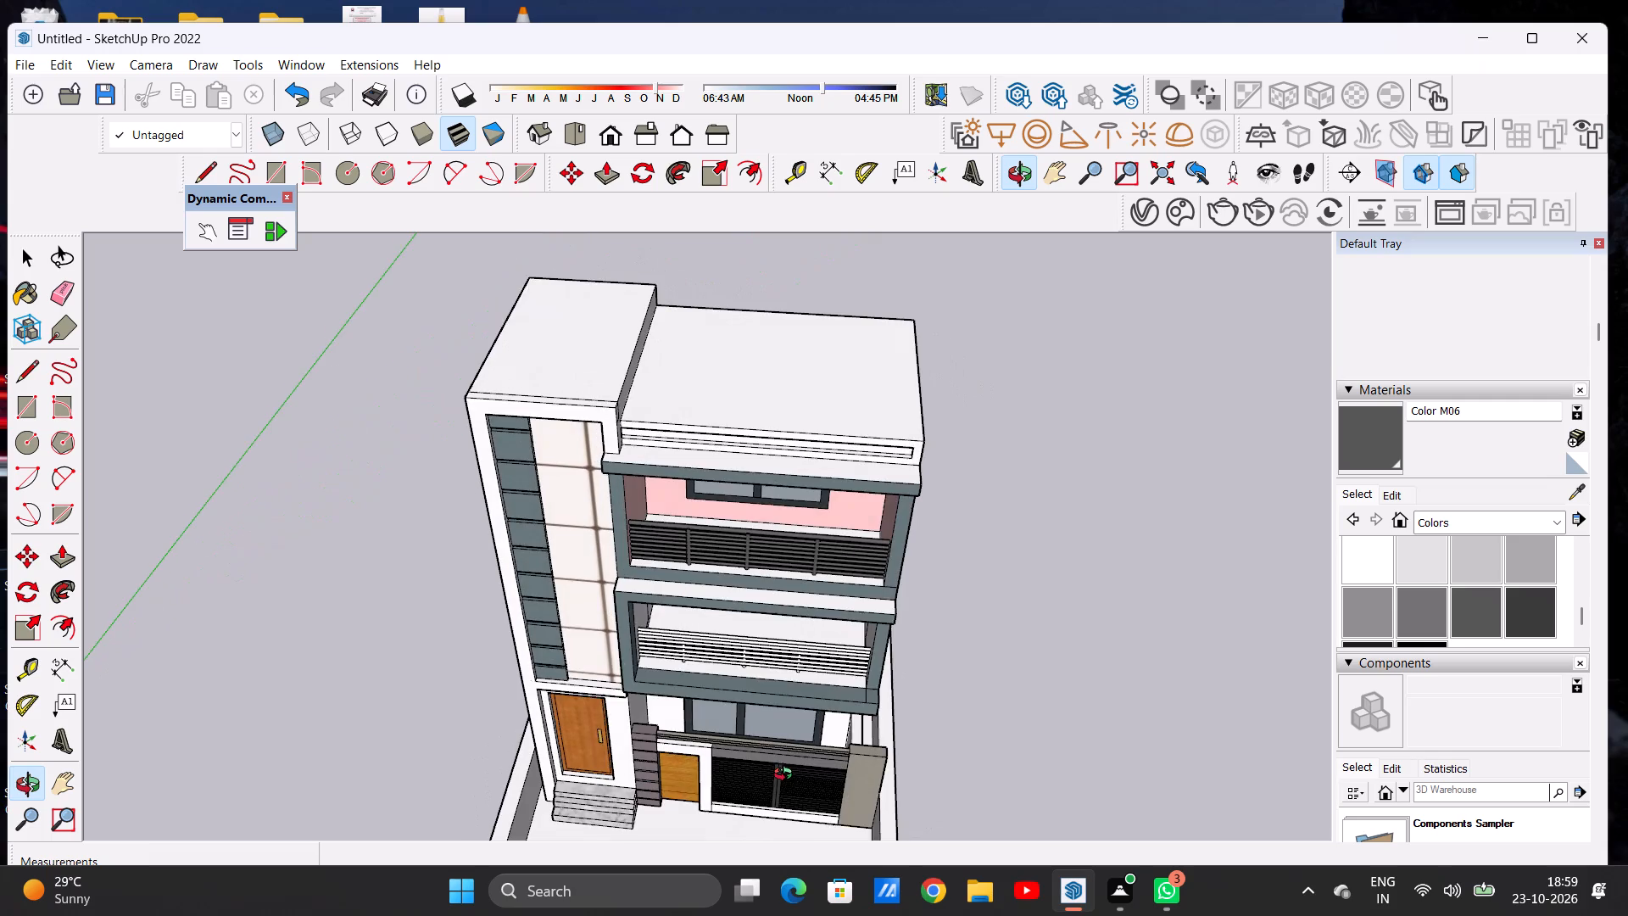
middle_click_drag(787, 776, 789, 776)
scroll(902, 573, "up", 12)
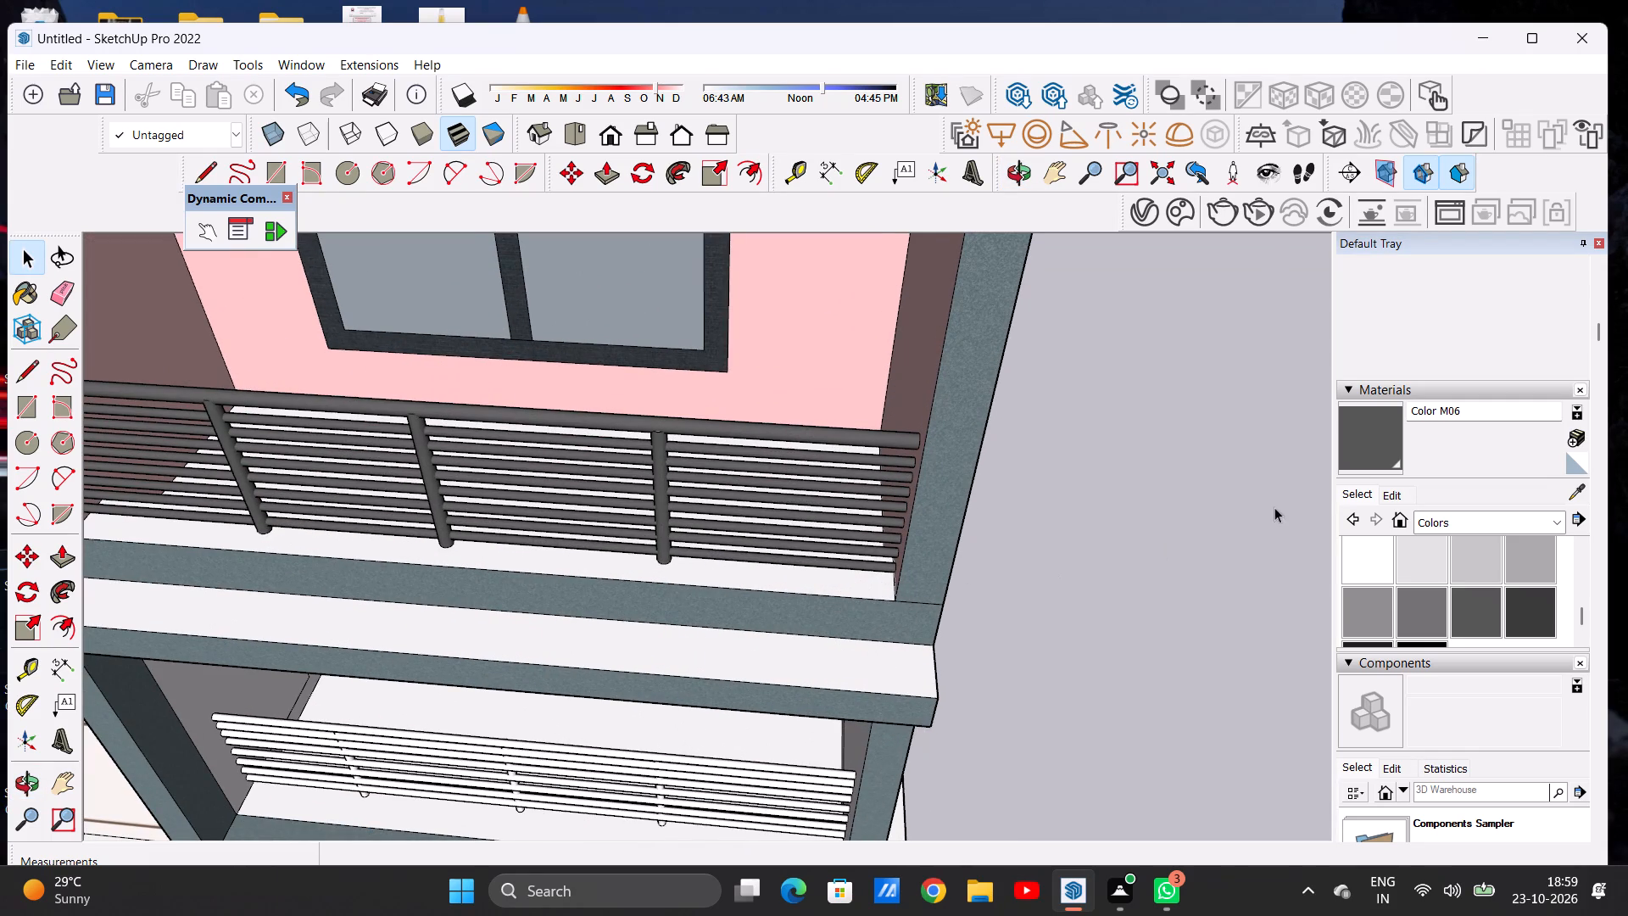
left_click(1368, 611)
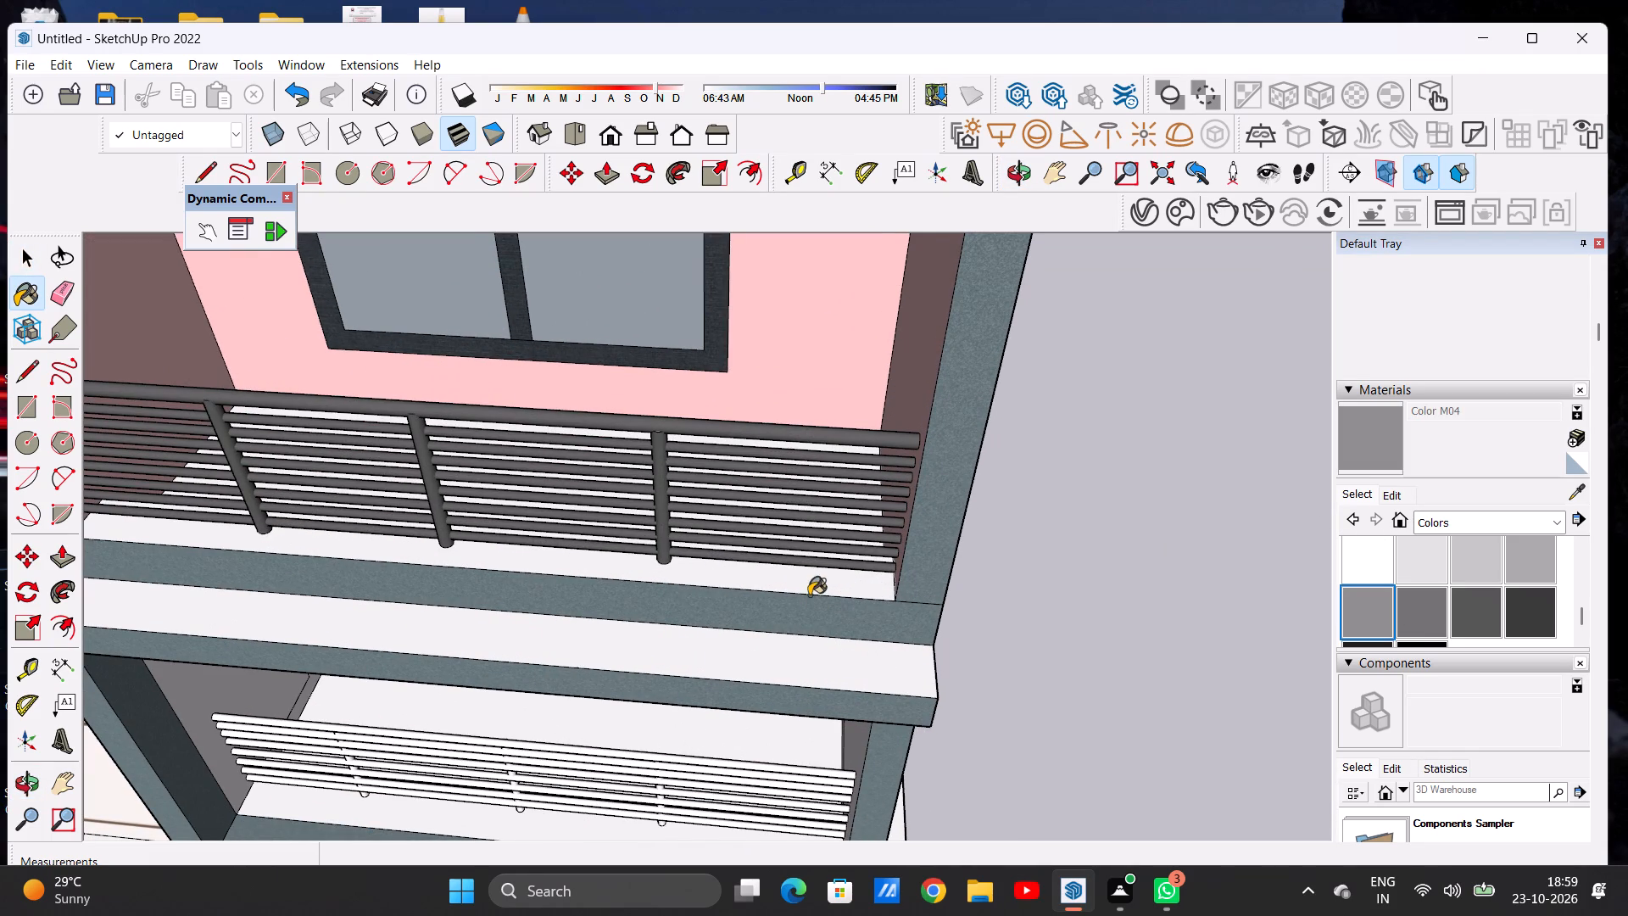
left_click(814, 588)
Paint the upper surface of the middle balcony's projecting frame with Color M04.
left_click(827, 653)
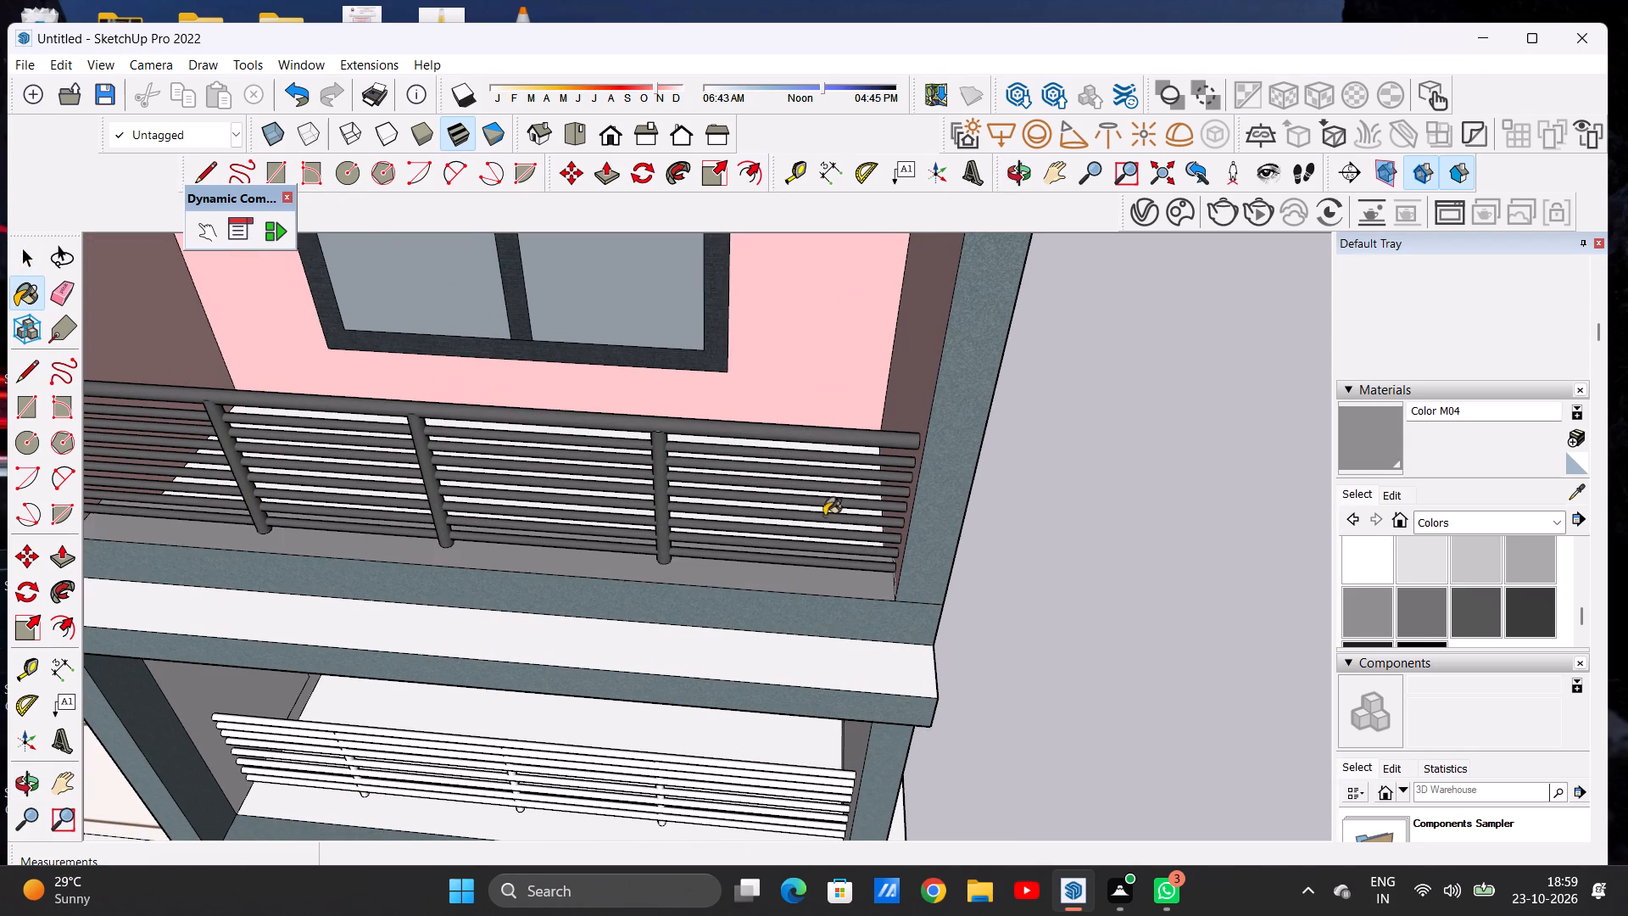
Paint the upper surface of the middle balcony's projecting frame with Formica Speckled Grey from Synthetic Surfaces.
scroll(821, 513, "down", 10)
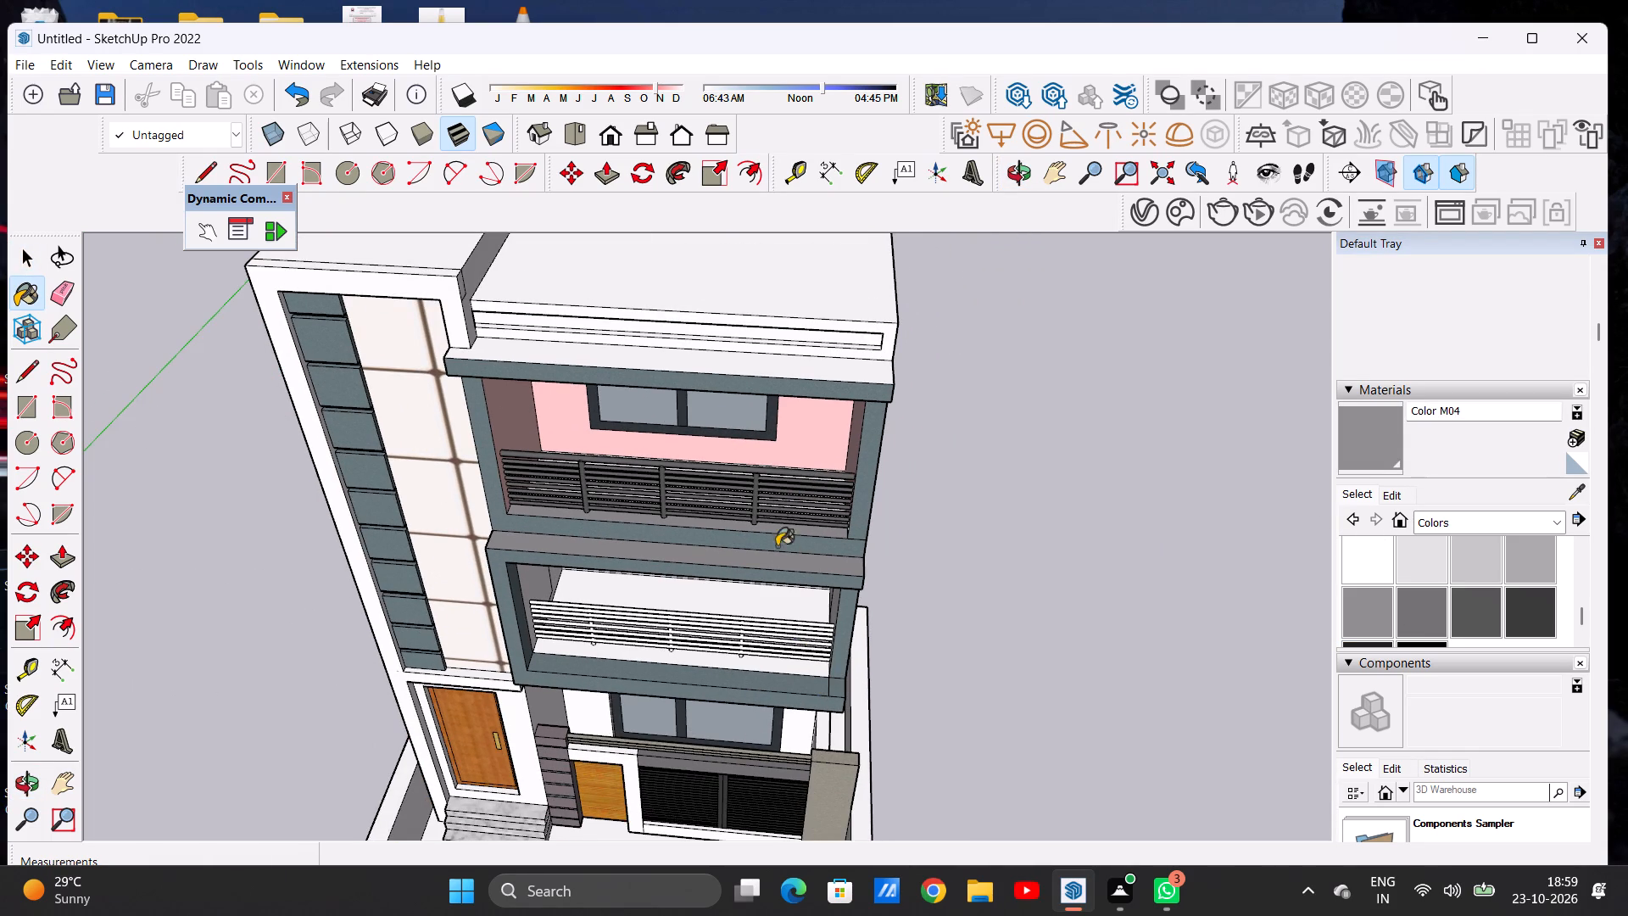
middle_click_drag(756, 511, 781, 597)
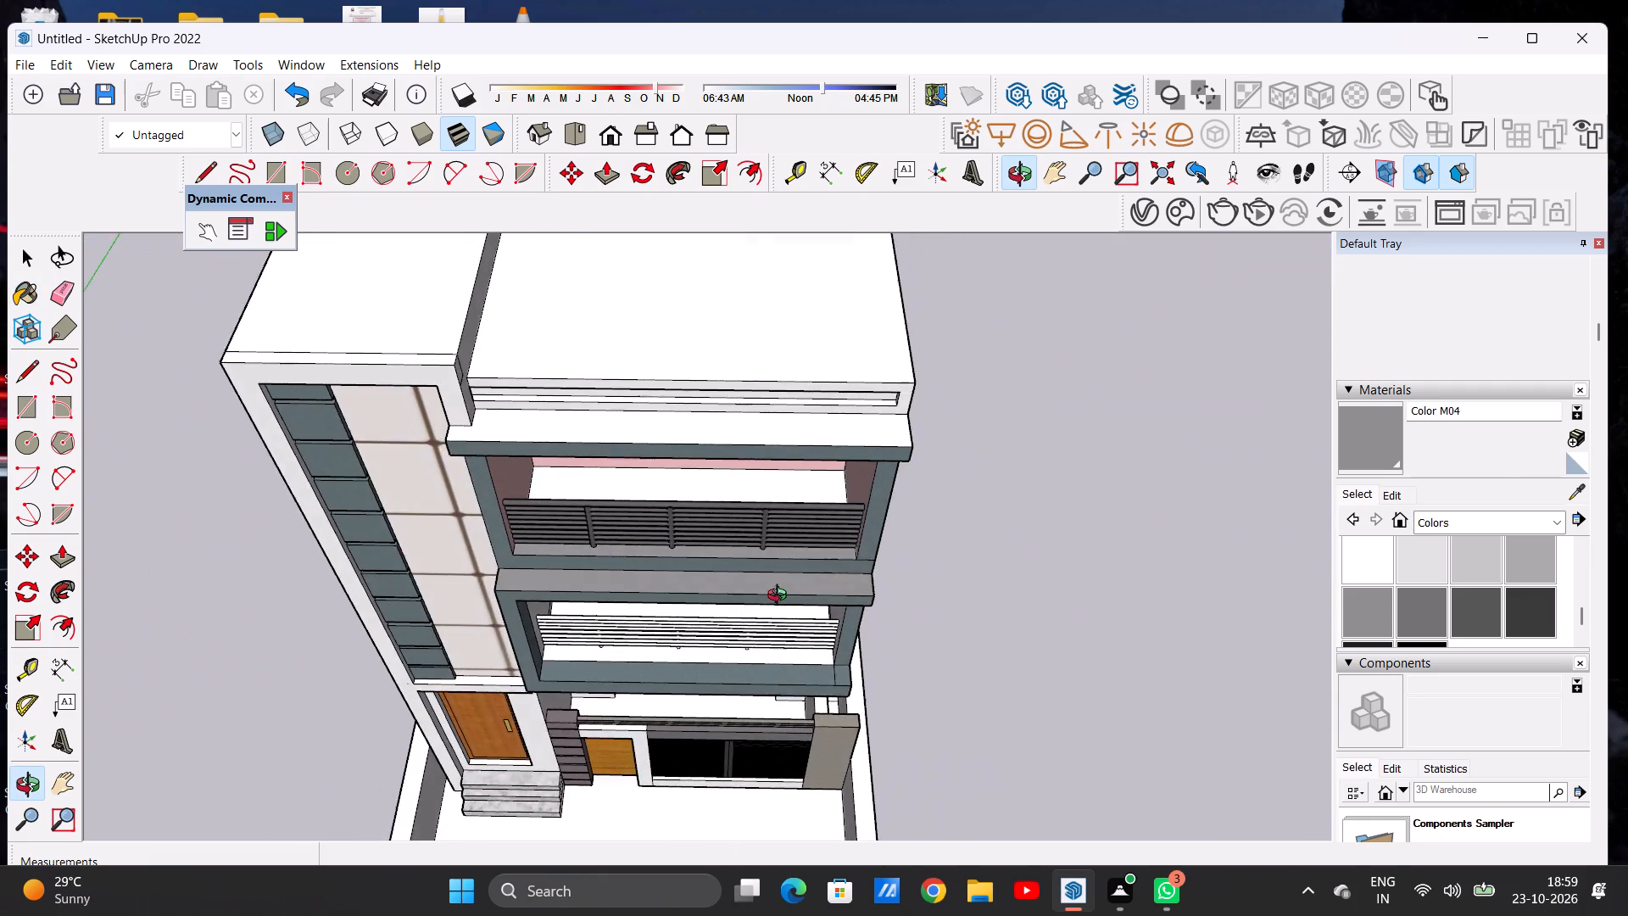
middle_click_drag(781, 597, 684, 550)
scroll(755, 624, "up", 7)
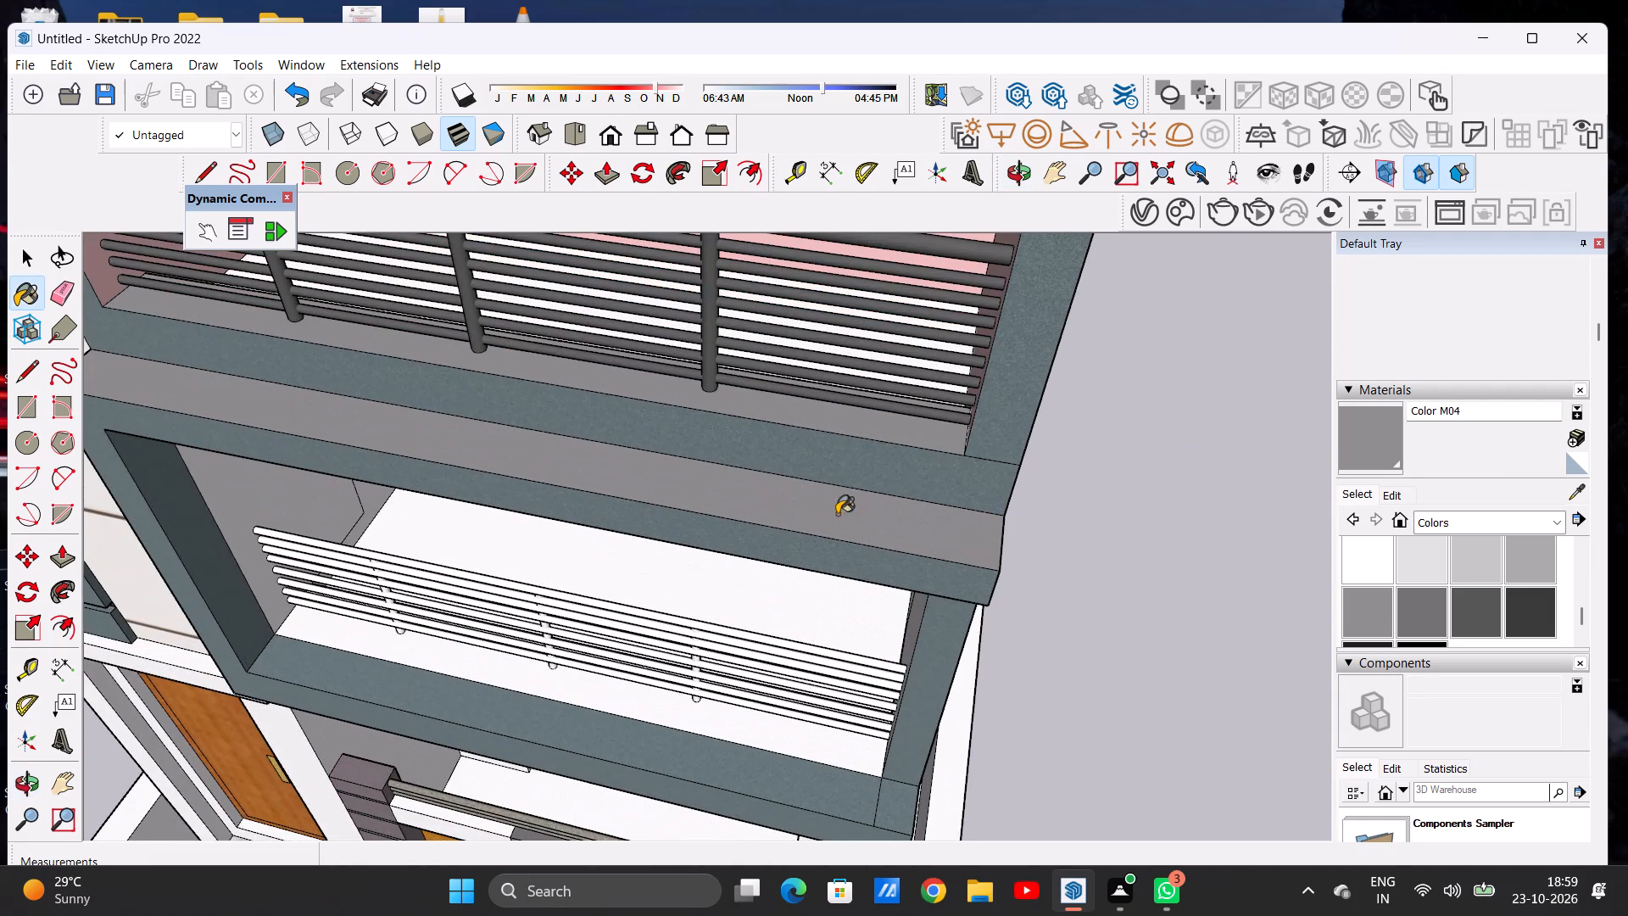
scroll(888, 469, "down", 12)
scroll(898, 500, "up", 6)
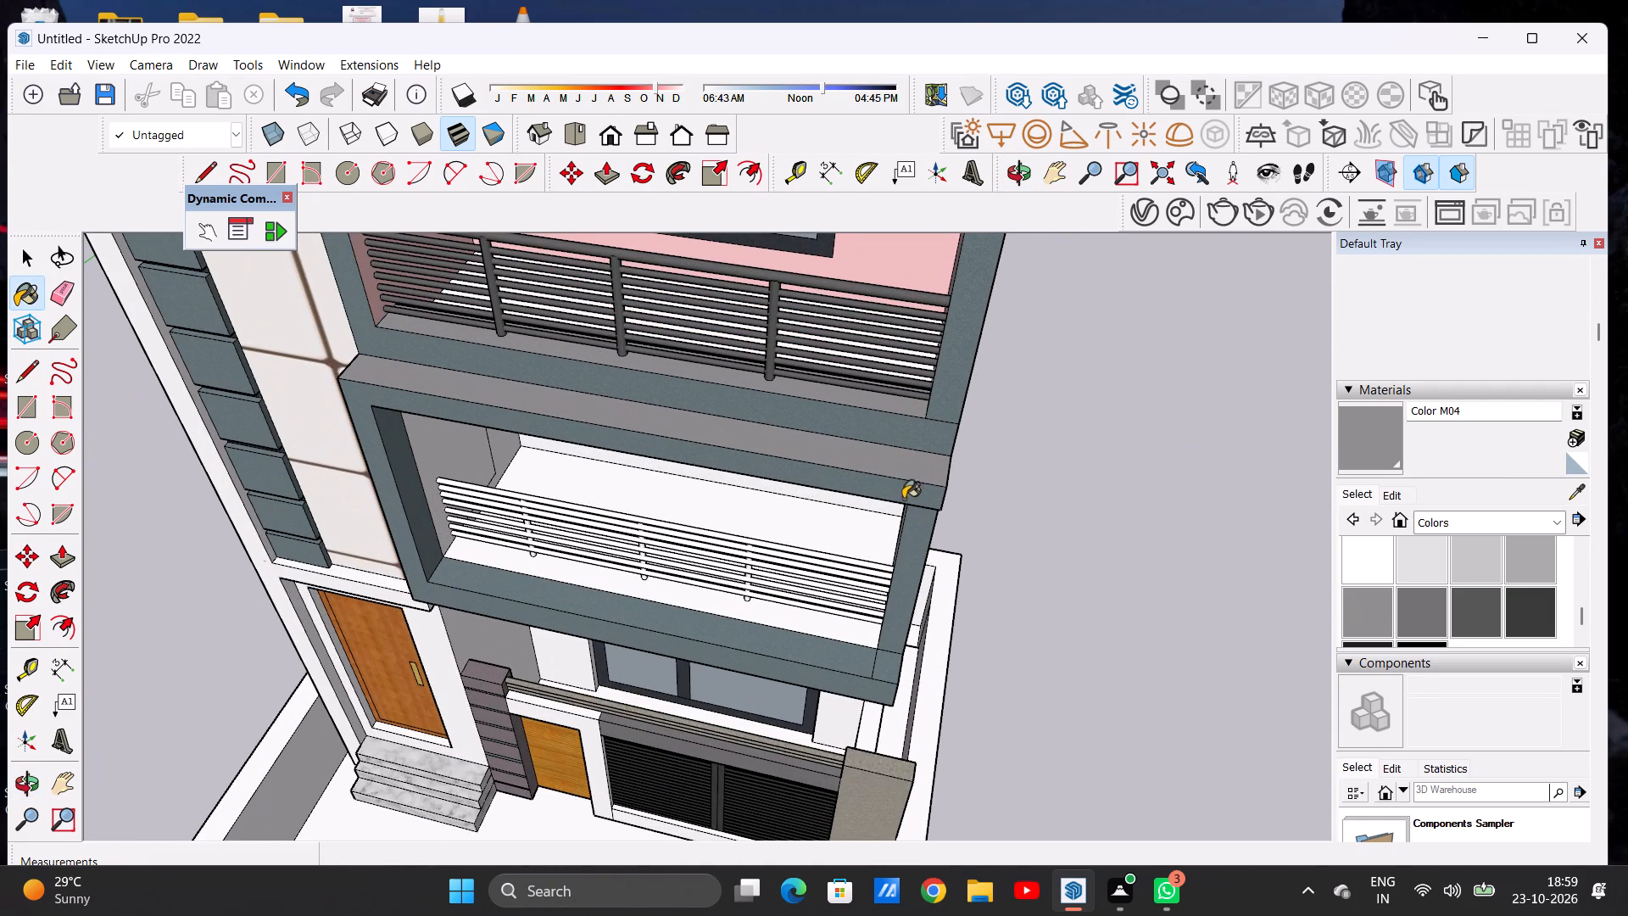
left_click(1426, 517)
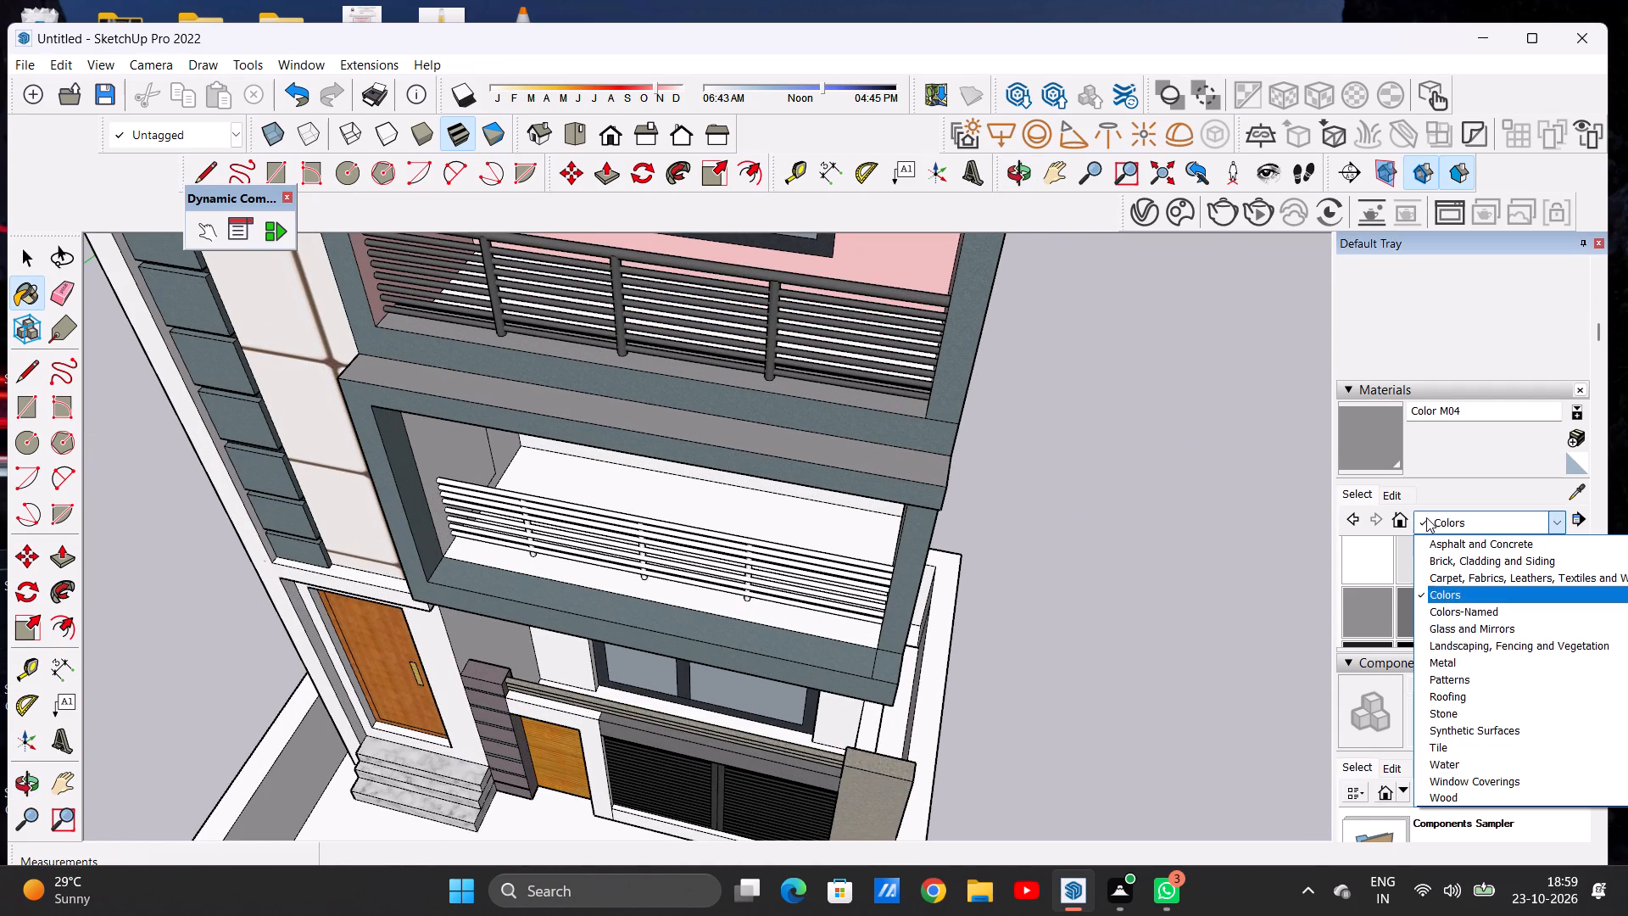
left_click(1452, 731)
left_click(1422, 623)
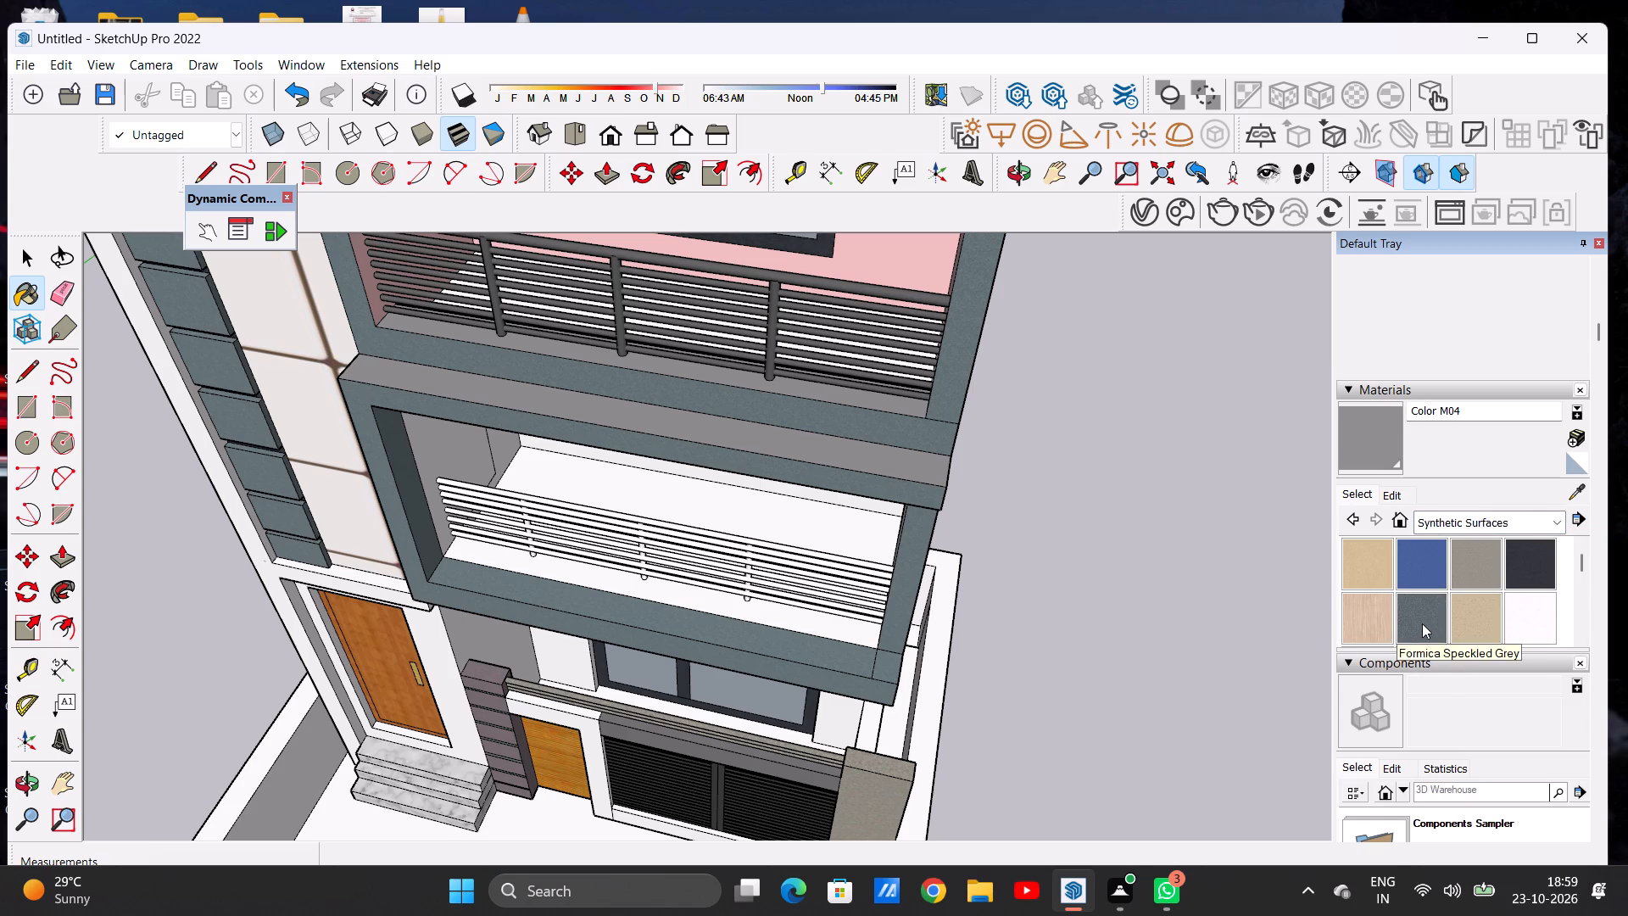
scroll(919, 469, "up", 9)
left_click(923, 472)
Examine the painted balconies and the rest of the front elevation from above, from the side and from the front.
scroll(923, 506, "down", 2)
scroll(923, 517, "up", 1)
scroll(923, 520, "down", 5)
scroll(923, 522, "up", 1)
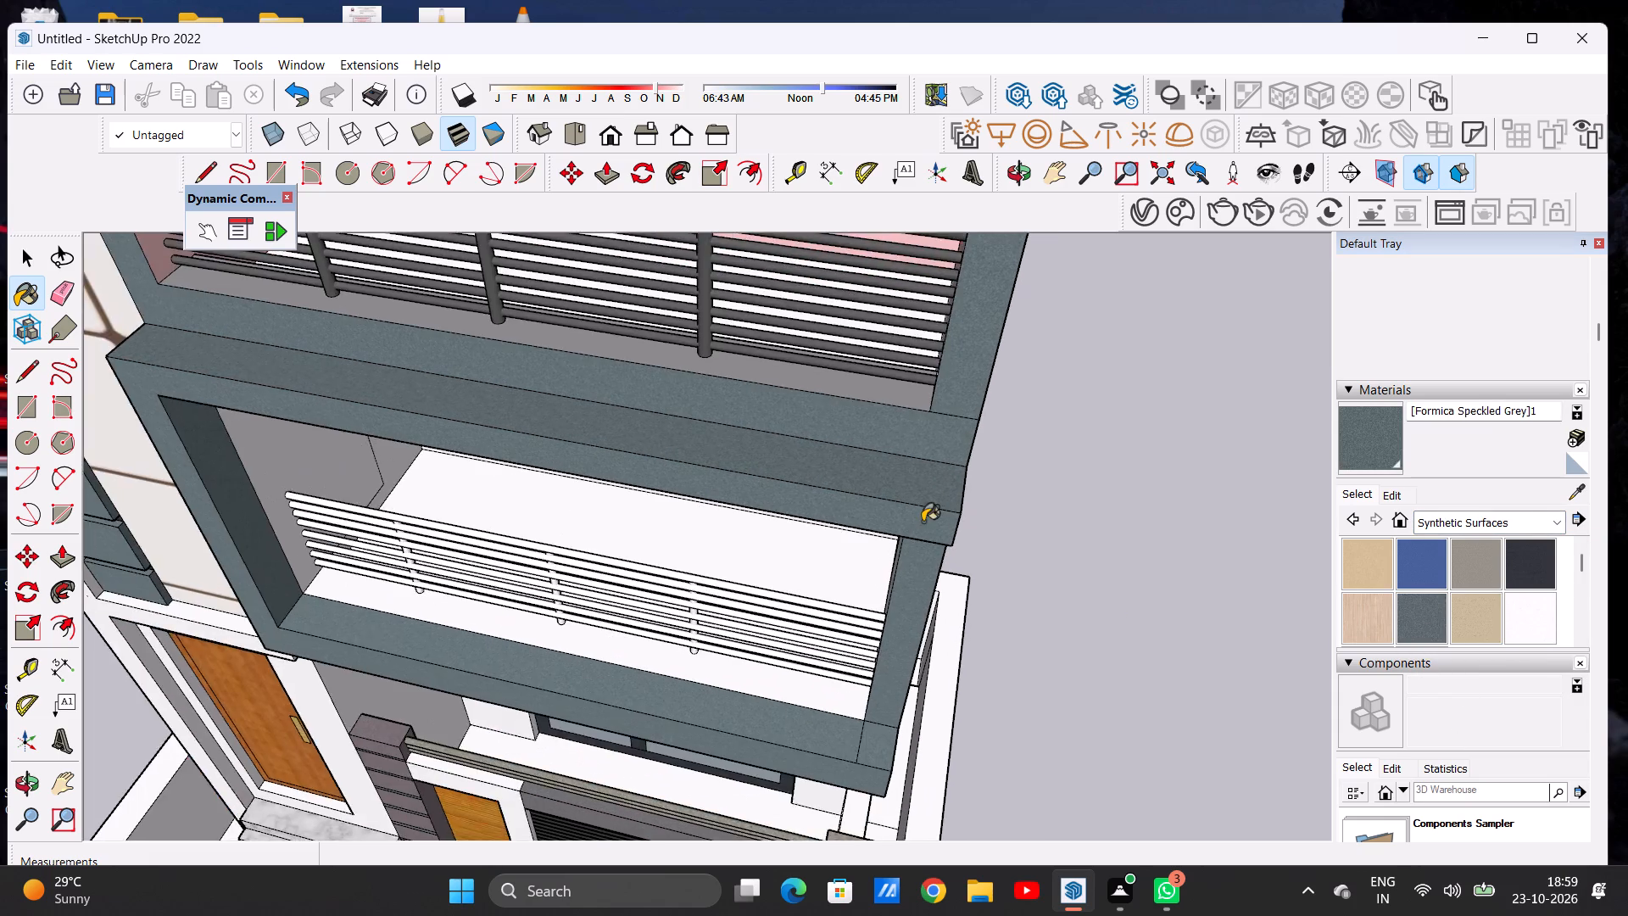
scroll(933, 508, "down", 9)
scroll(919, 578, "down", 2)
scroll(899, 603, "up", 1)
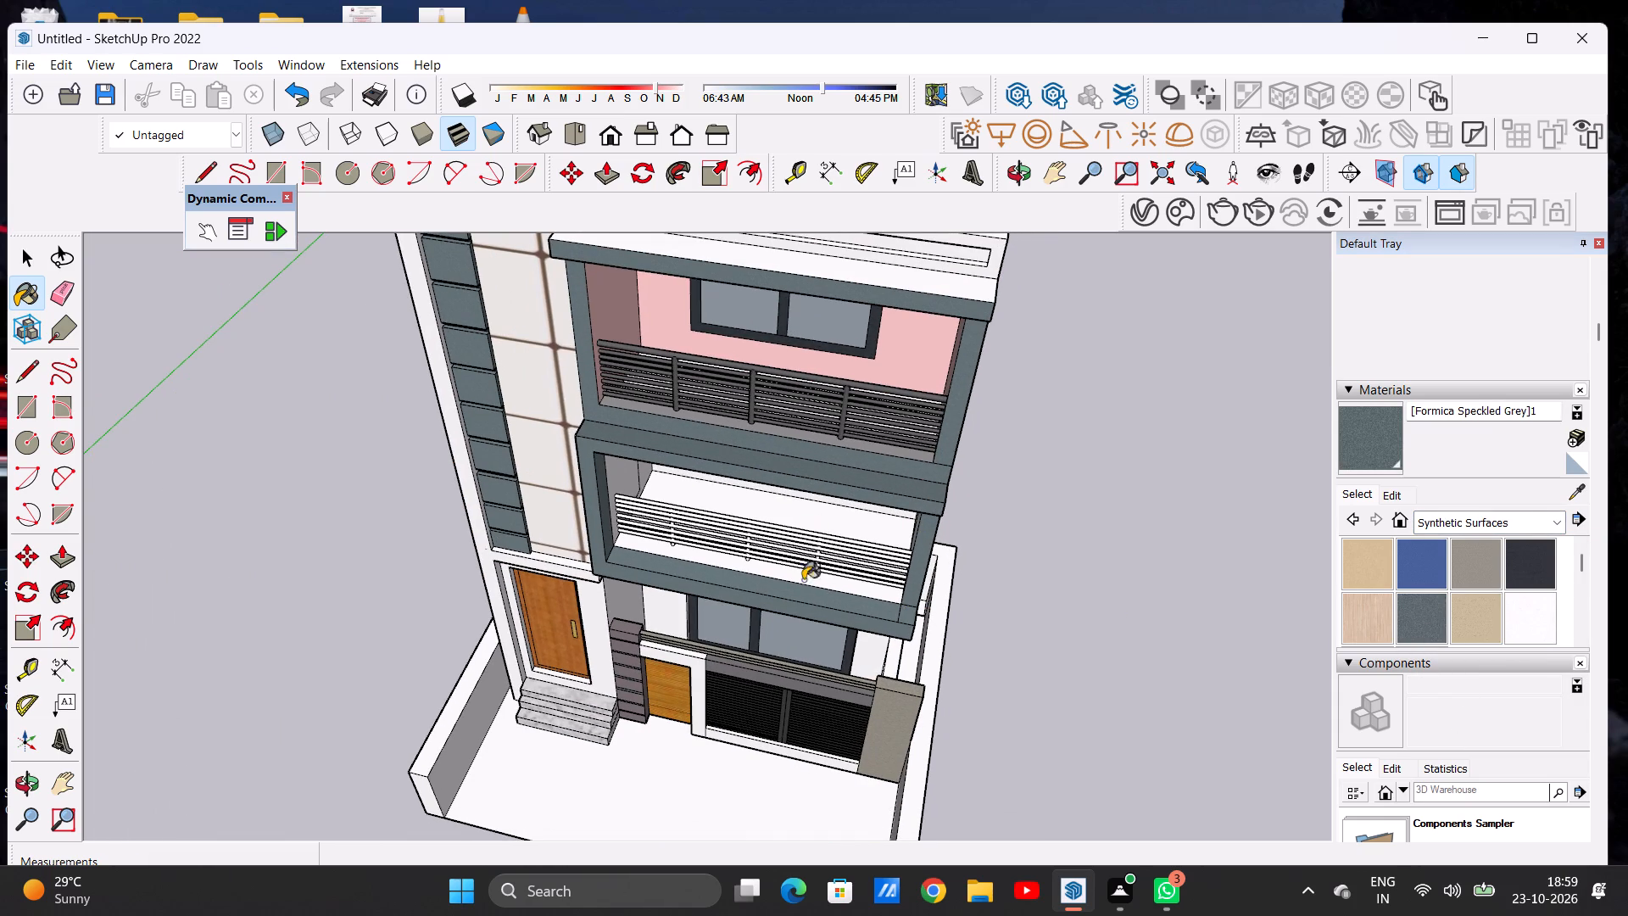
middle_click_drag(801, 607, 645, 451)
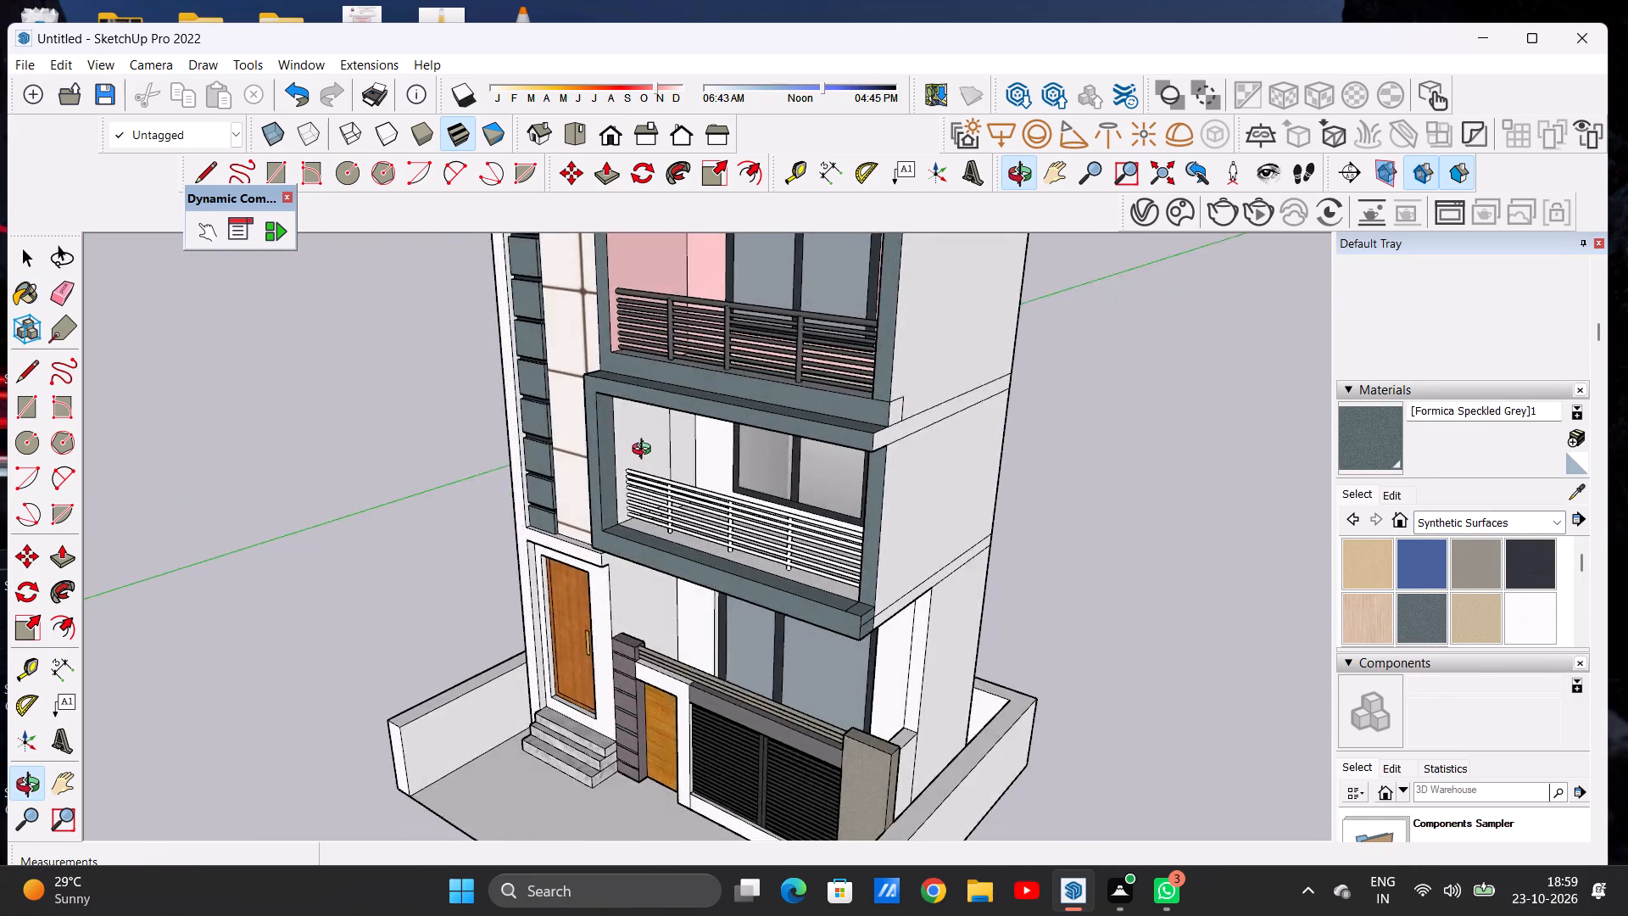
middle_click_drag(645, 451, 914, 464)
scroll(935, 467, "up", 1)
scroll(923, 469, "down", 5)
middle_click(900, 502)
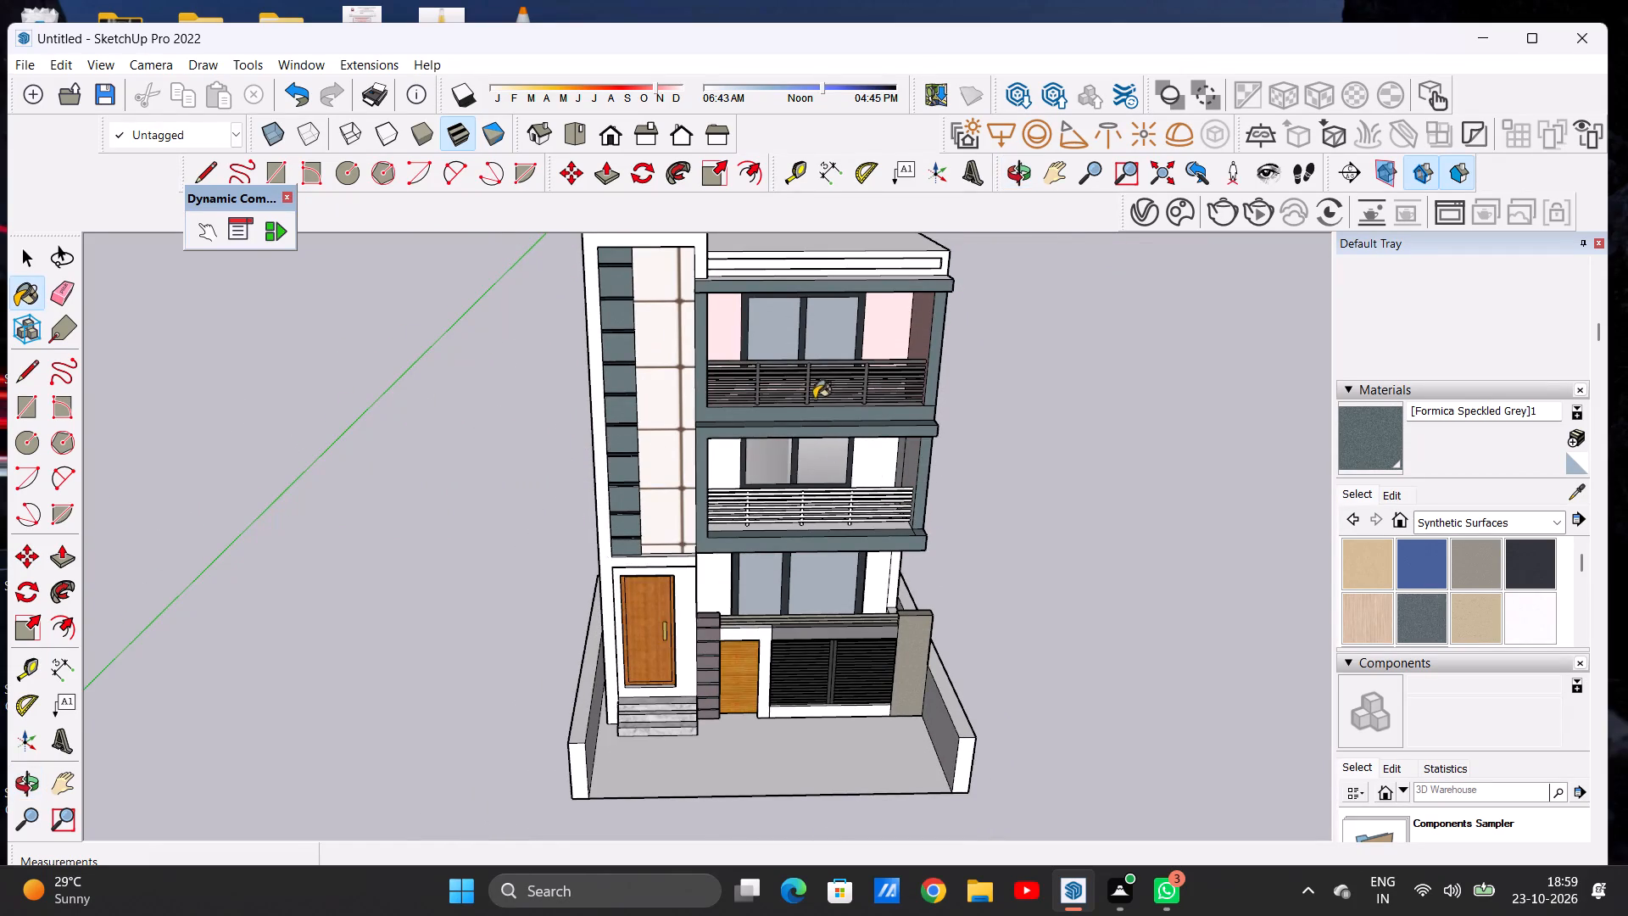
scroll(813, 398, "down", 4)
middle_click_drag(863, 533, 819, 419)
scroll(855, 436, "up", 5)
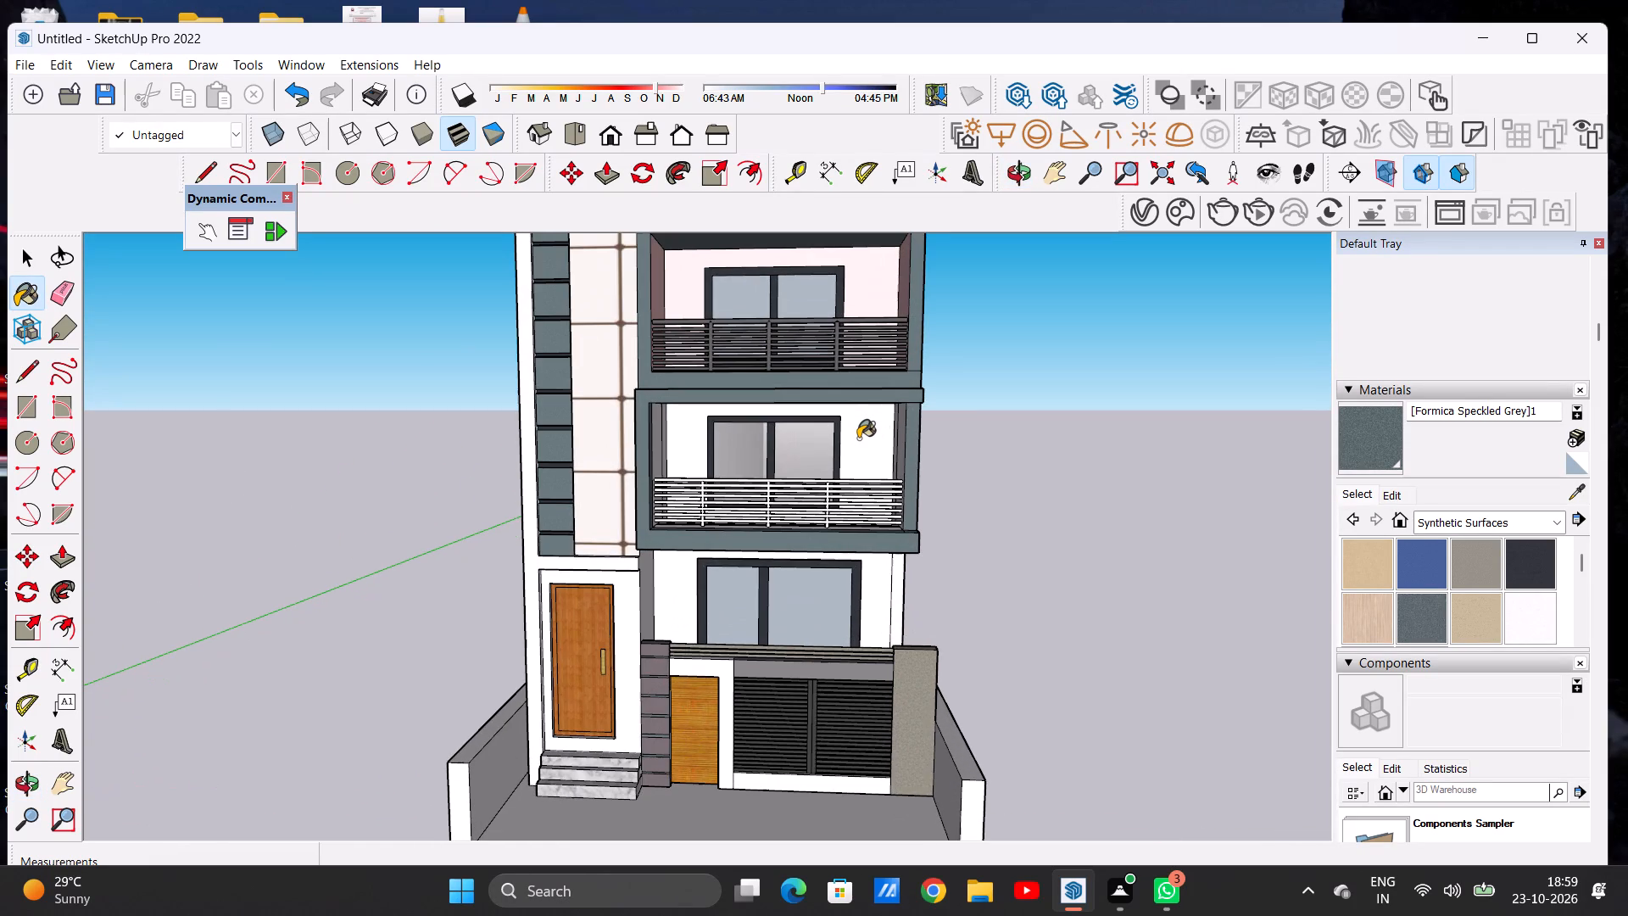
Paint the middle balcony's back wall with Blinds Wood Light from the Window Coverings collection.
key("space")
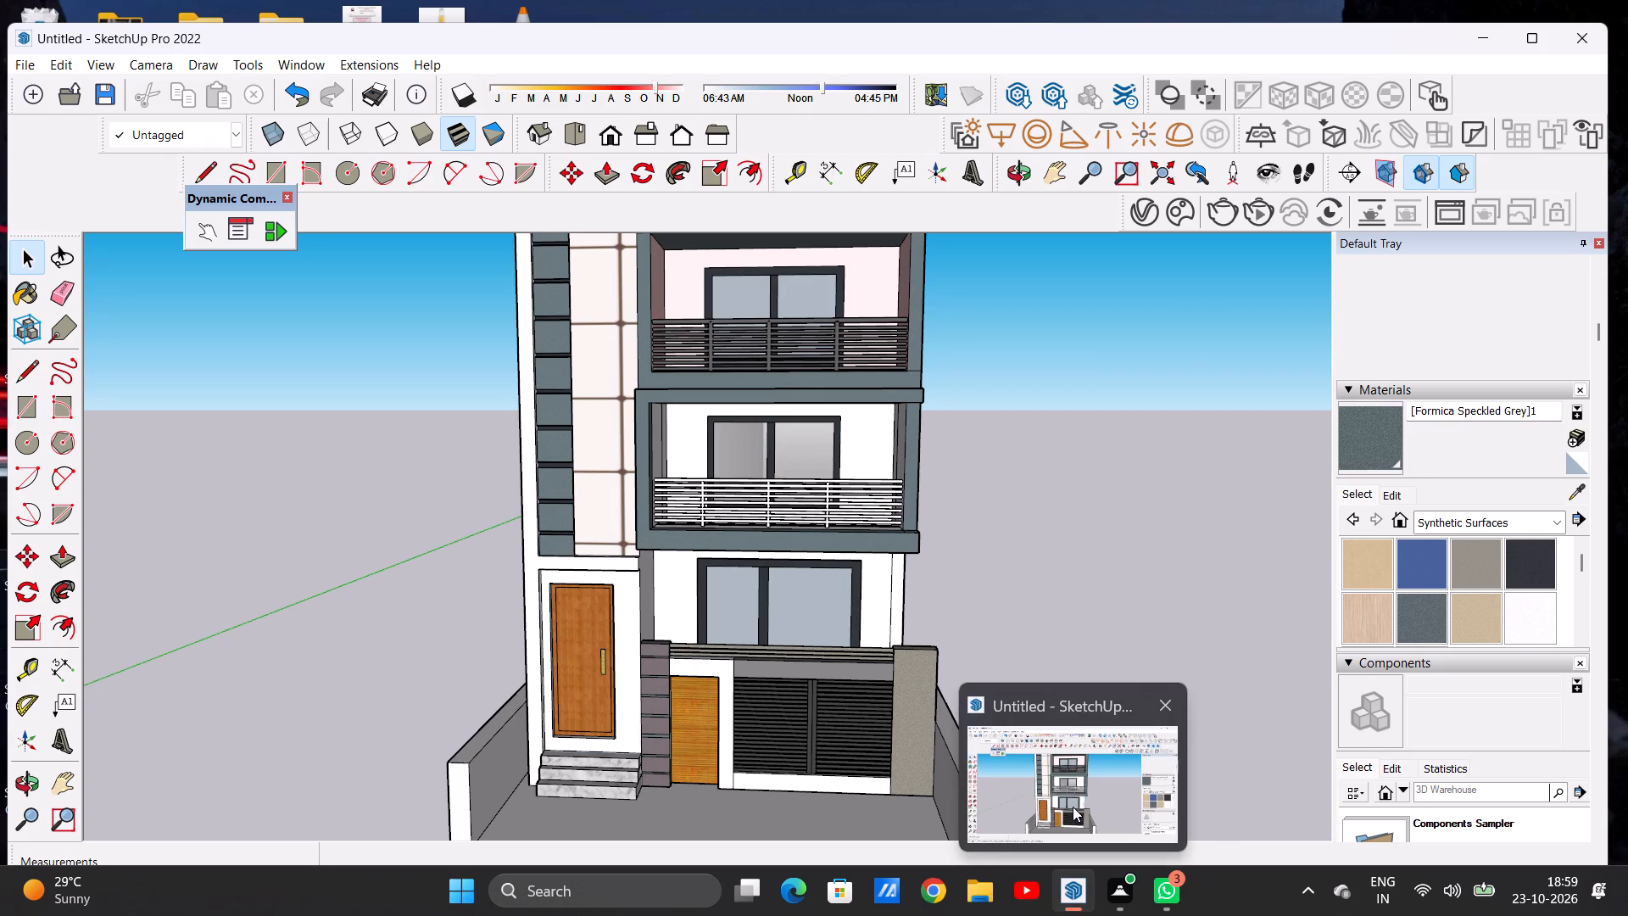
left_click(1073, 807)
scroll(685, 747, "down", 6)
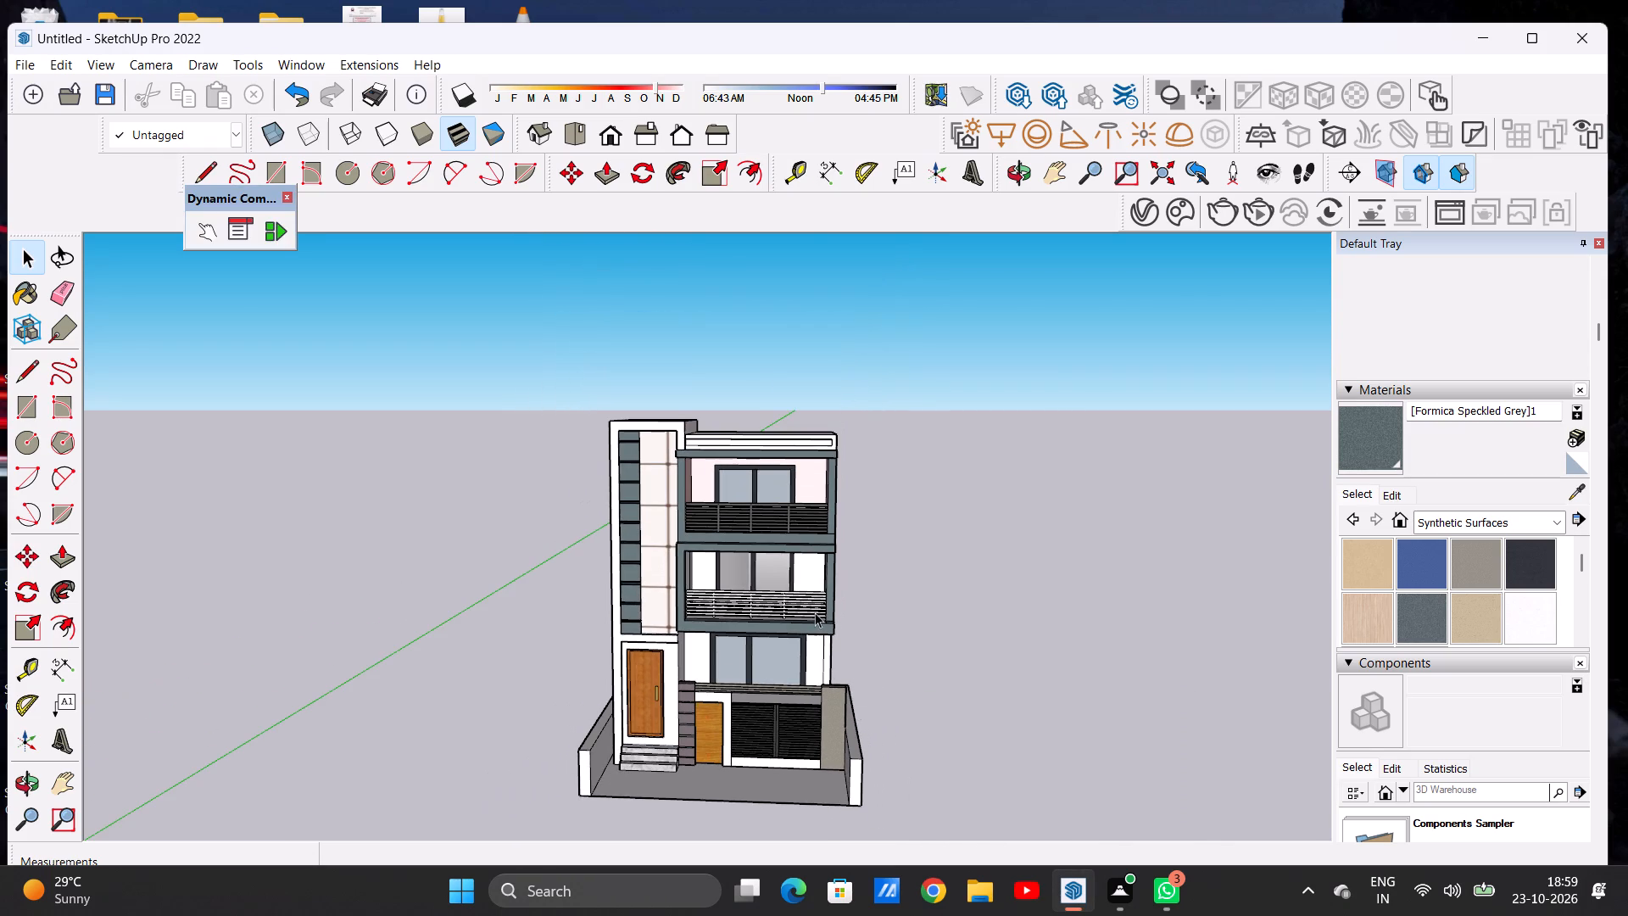
scroll(809, 613, "up", 4)
middle_click_drag(716, 597, 505, 565)
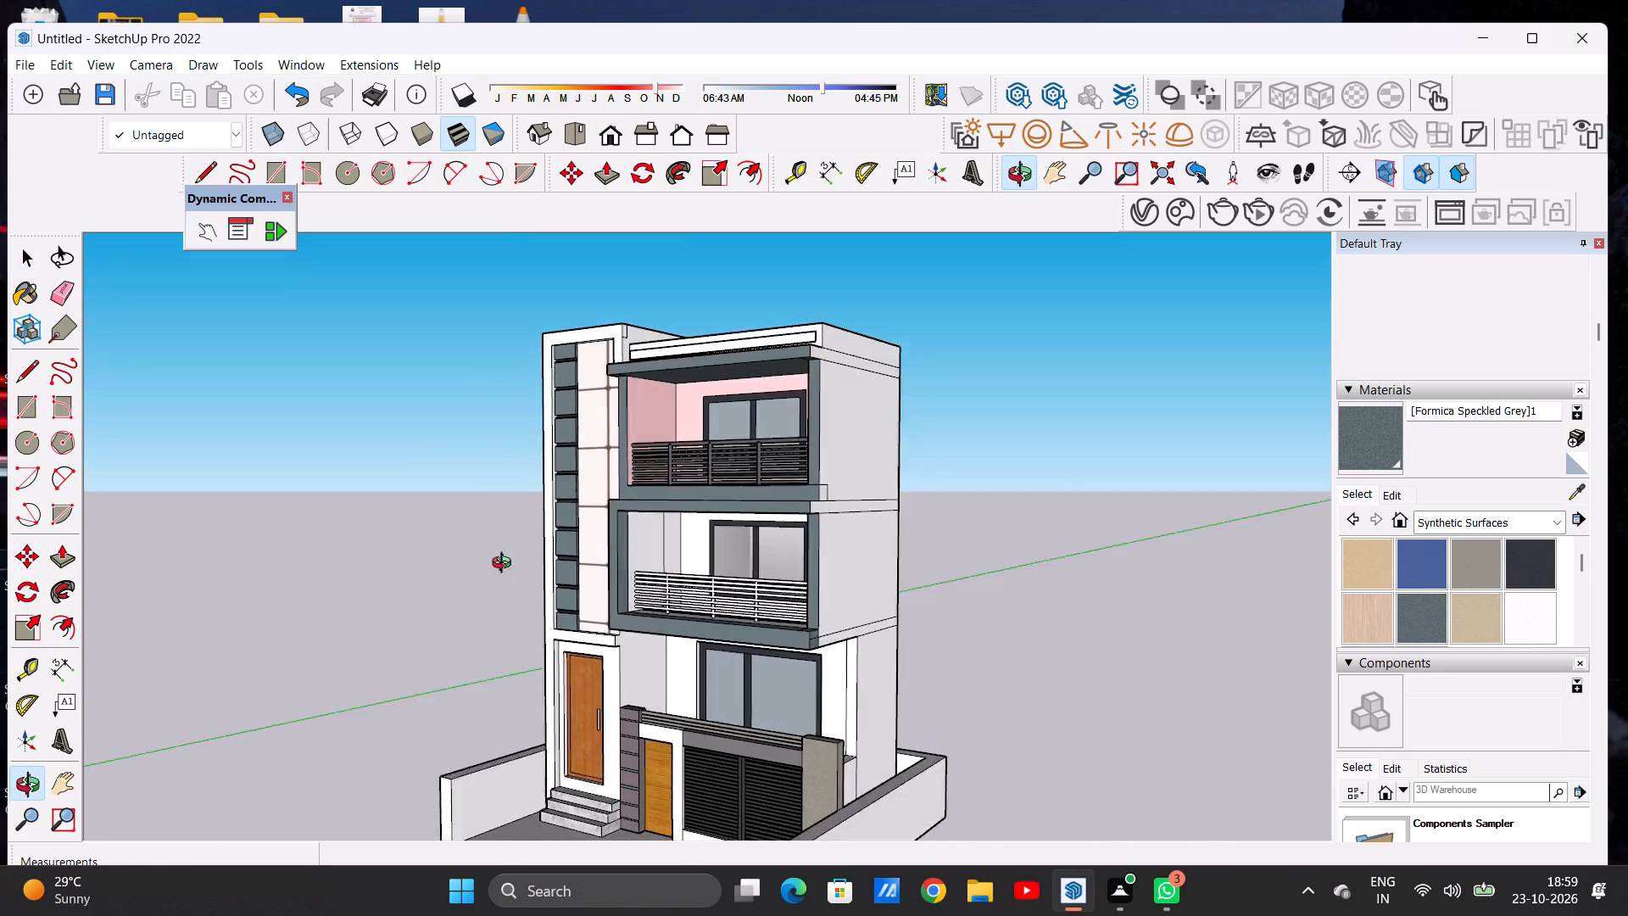
middle_click_drag(505, 565, 680, 538)
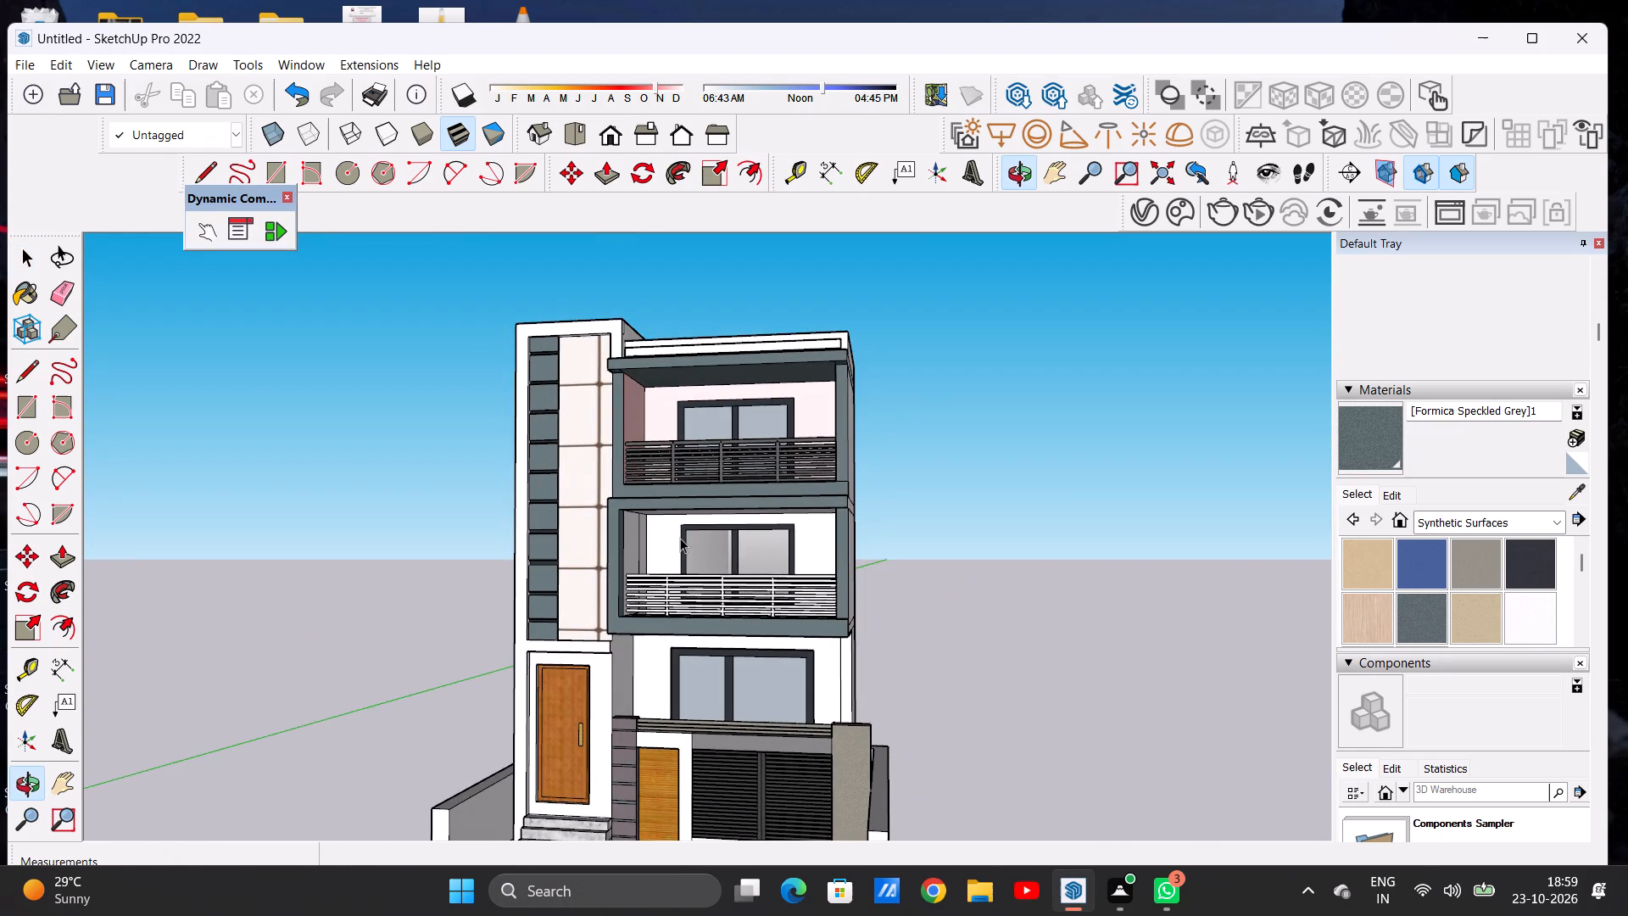
scroll(761, 538, "up", 5)
middle_click_drag(759, 544, 851, 472)
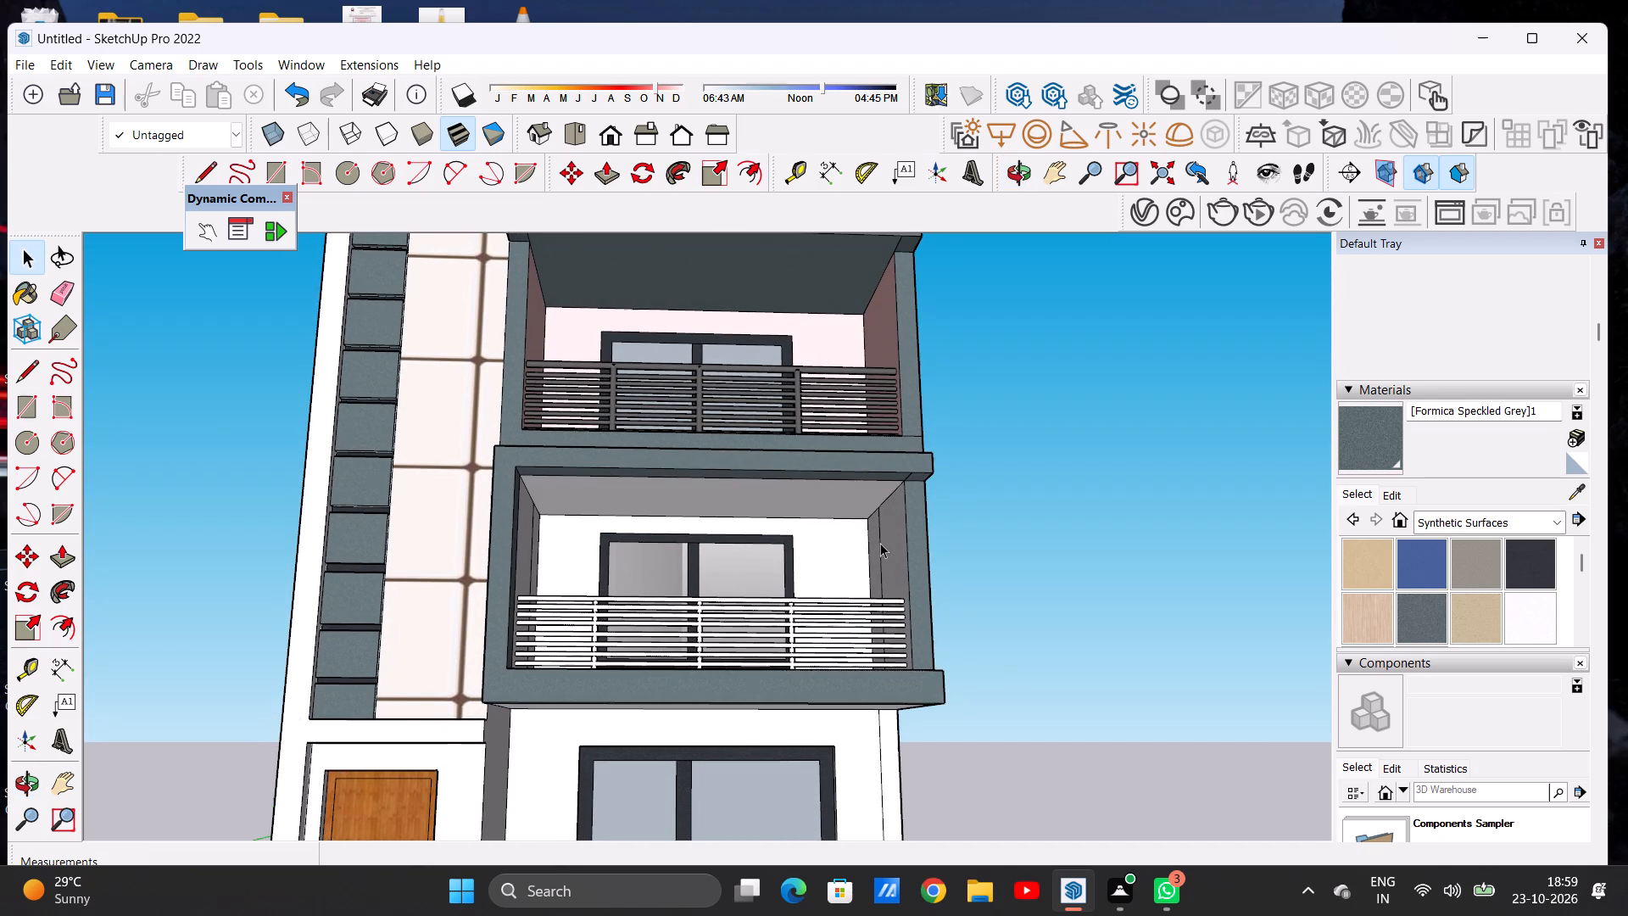
scroll(880, 547, "up", 1)
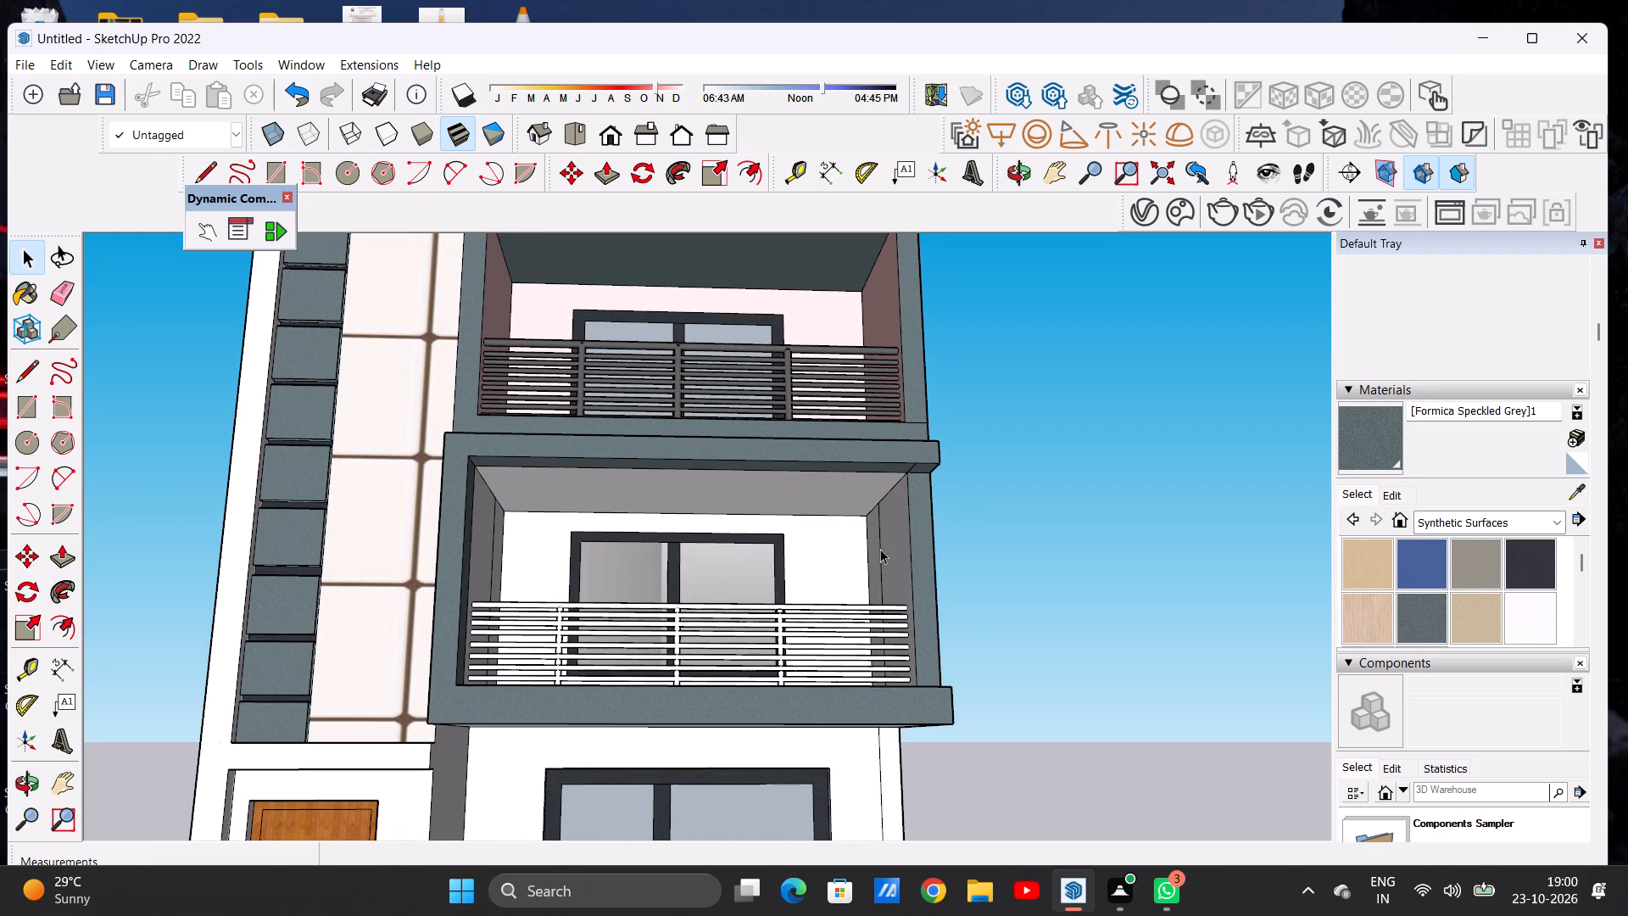
left_click(1439, 518)
left_click(1441, 784)
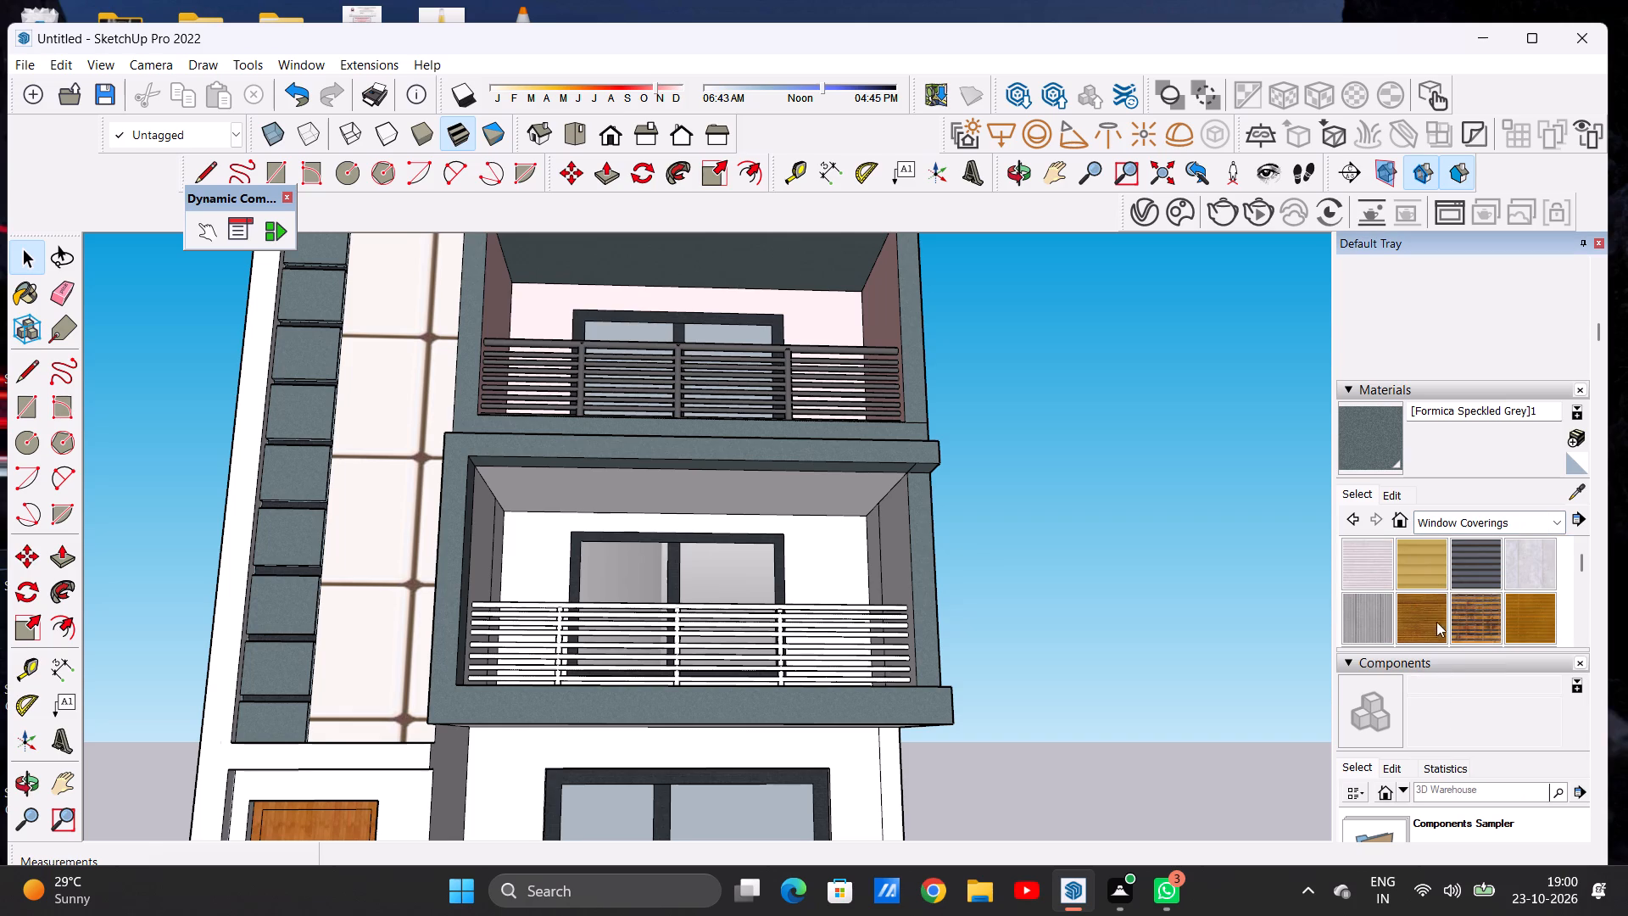
left_click(1537, 622)
scroll(850, 571, "up", 3)
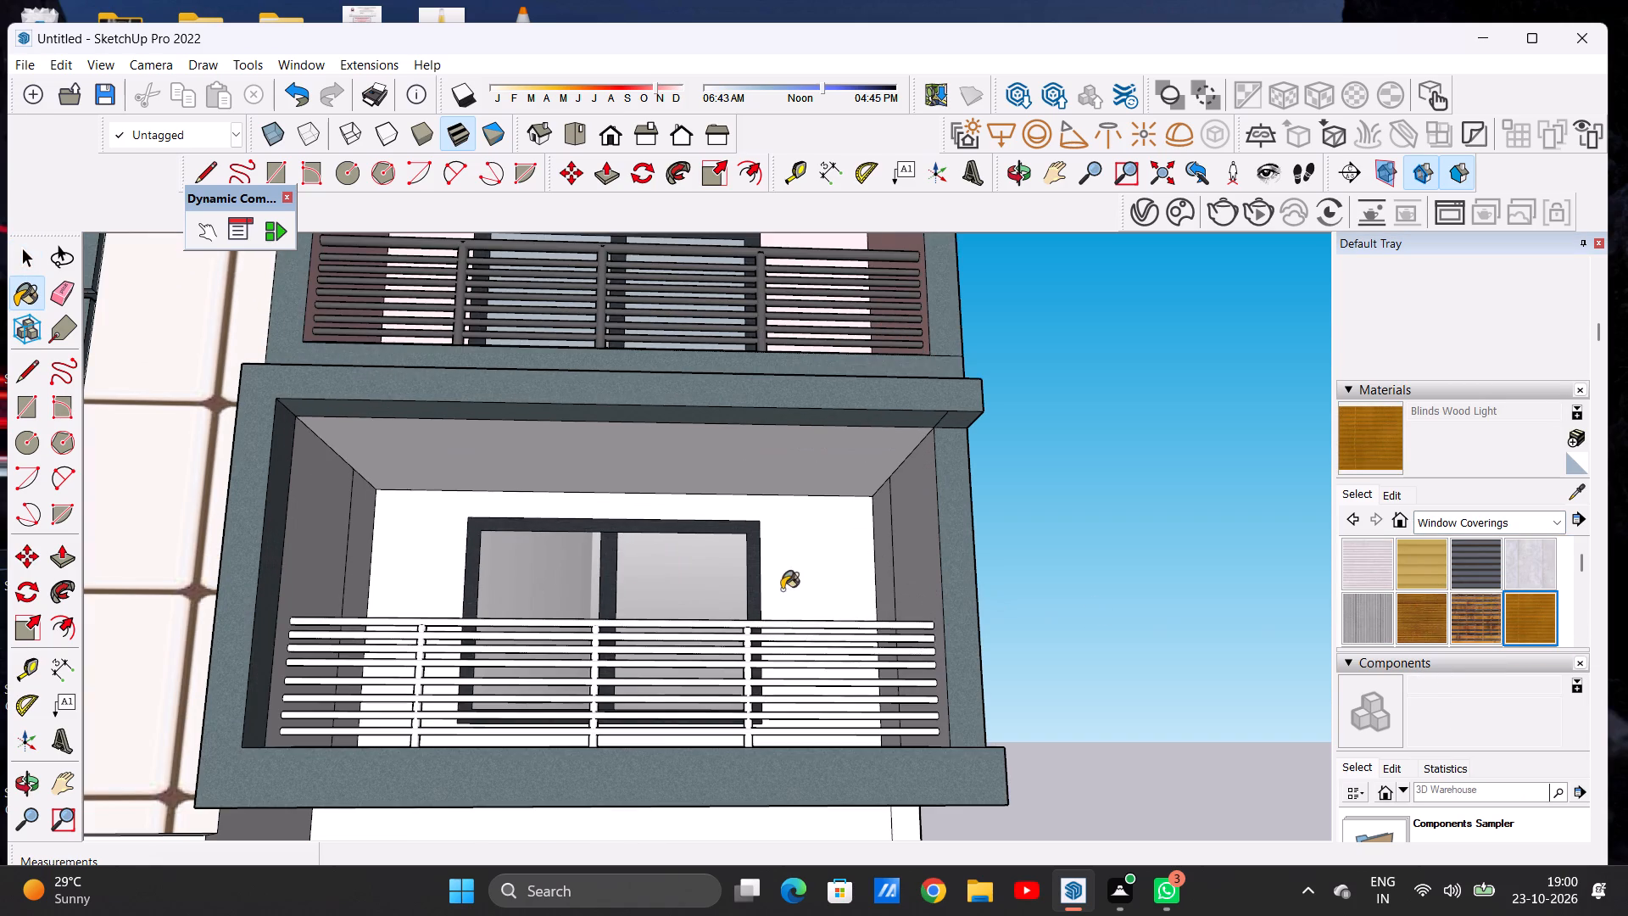
left_click(782, 589)
Brighten the Blinds Wood Light material's colour slightly using the Color Wheel picker.
scroll(800, 590, "down", 6)
middle_click_drag(807, 592, 768, 649)
scroll(814, 589, "up", 2)
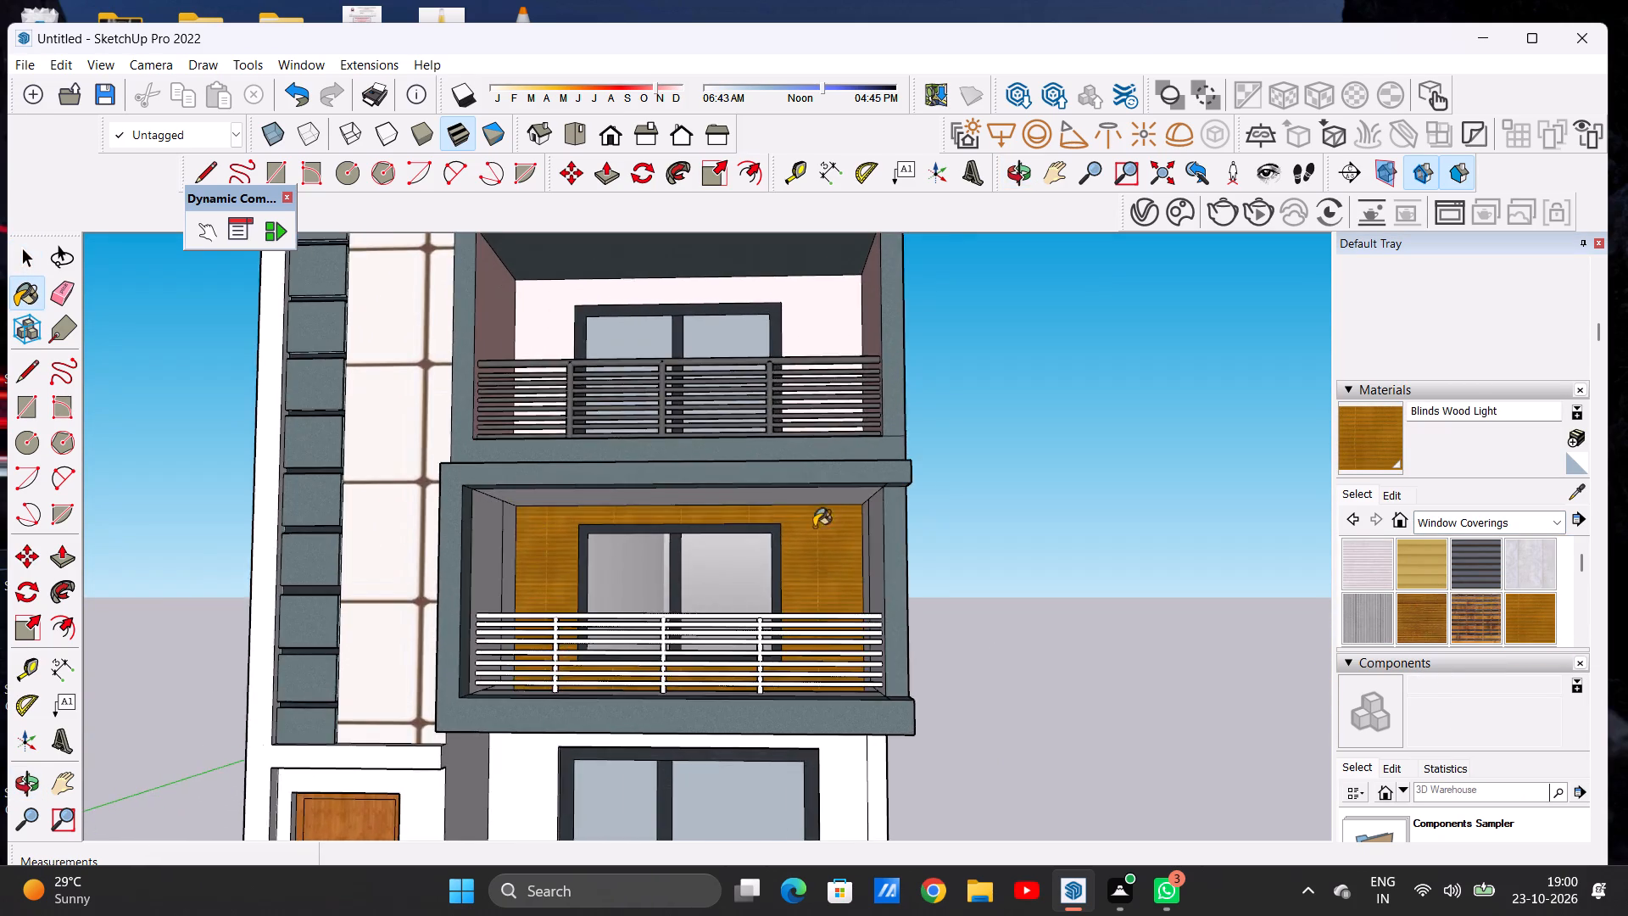
scroll(808, 520, "down", 8)
scroll(806, 565, "up", 4)
scroll(807, 567, "down", 1)
scroll(809, 569, "up", 2)
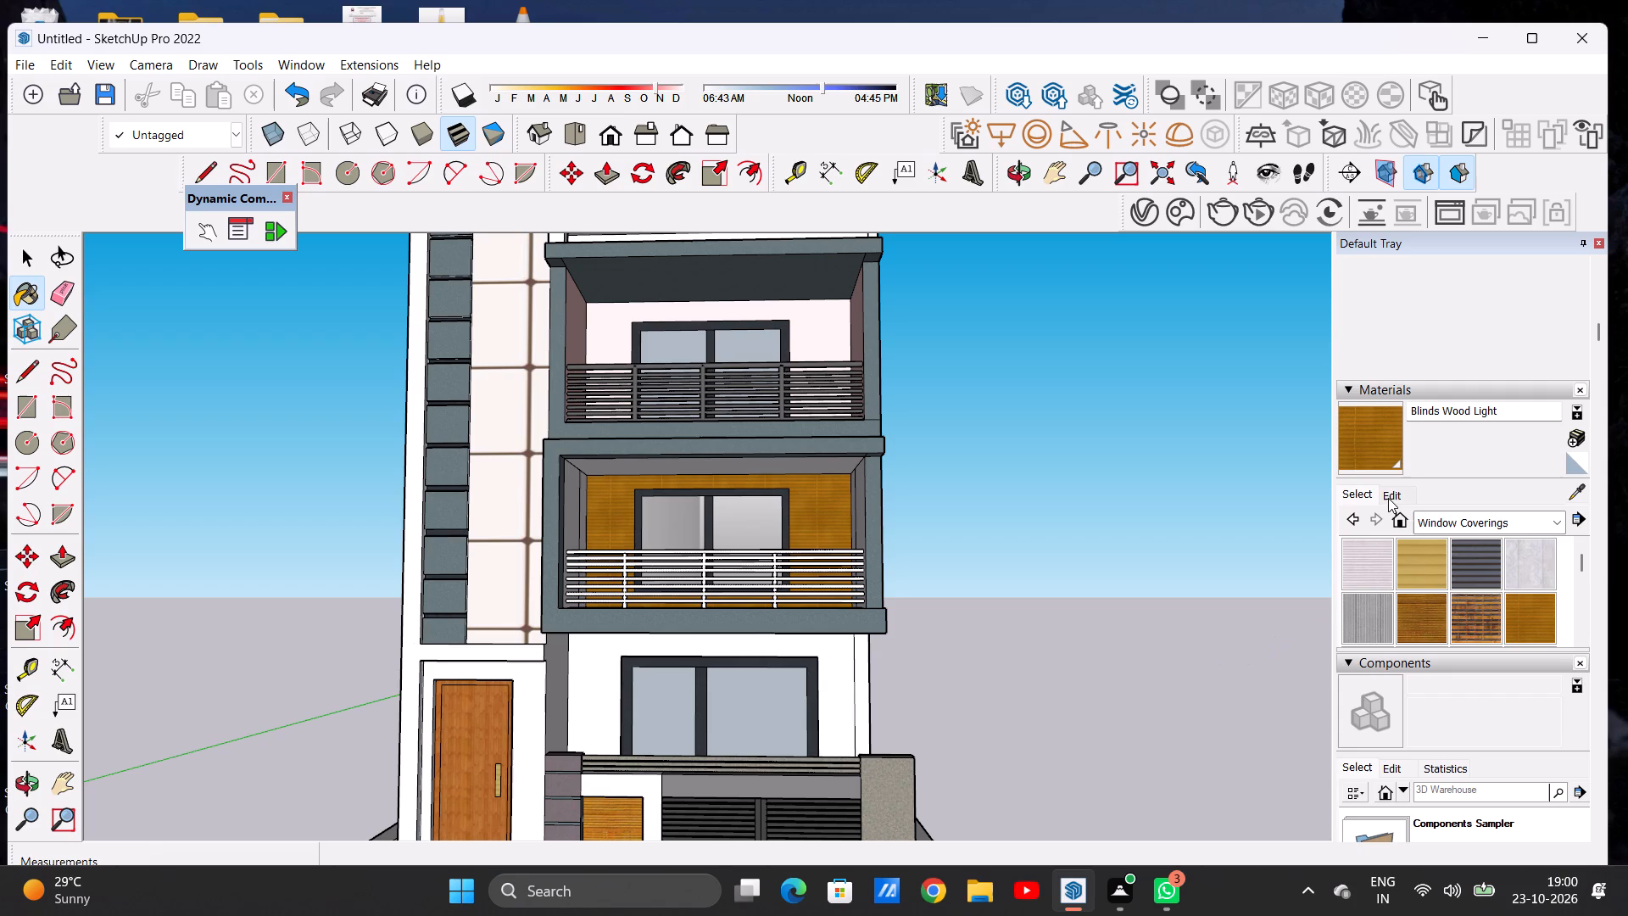
left_click(1391, 498)
left_click(1445, 577)
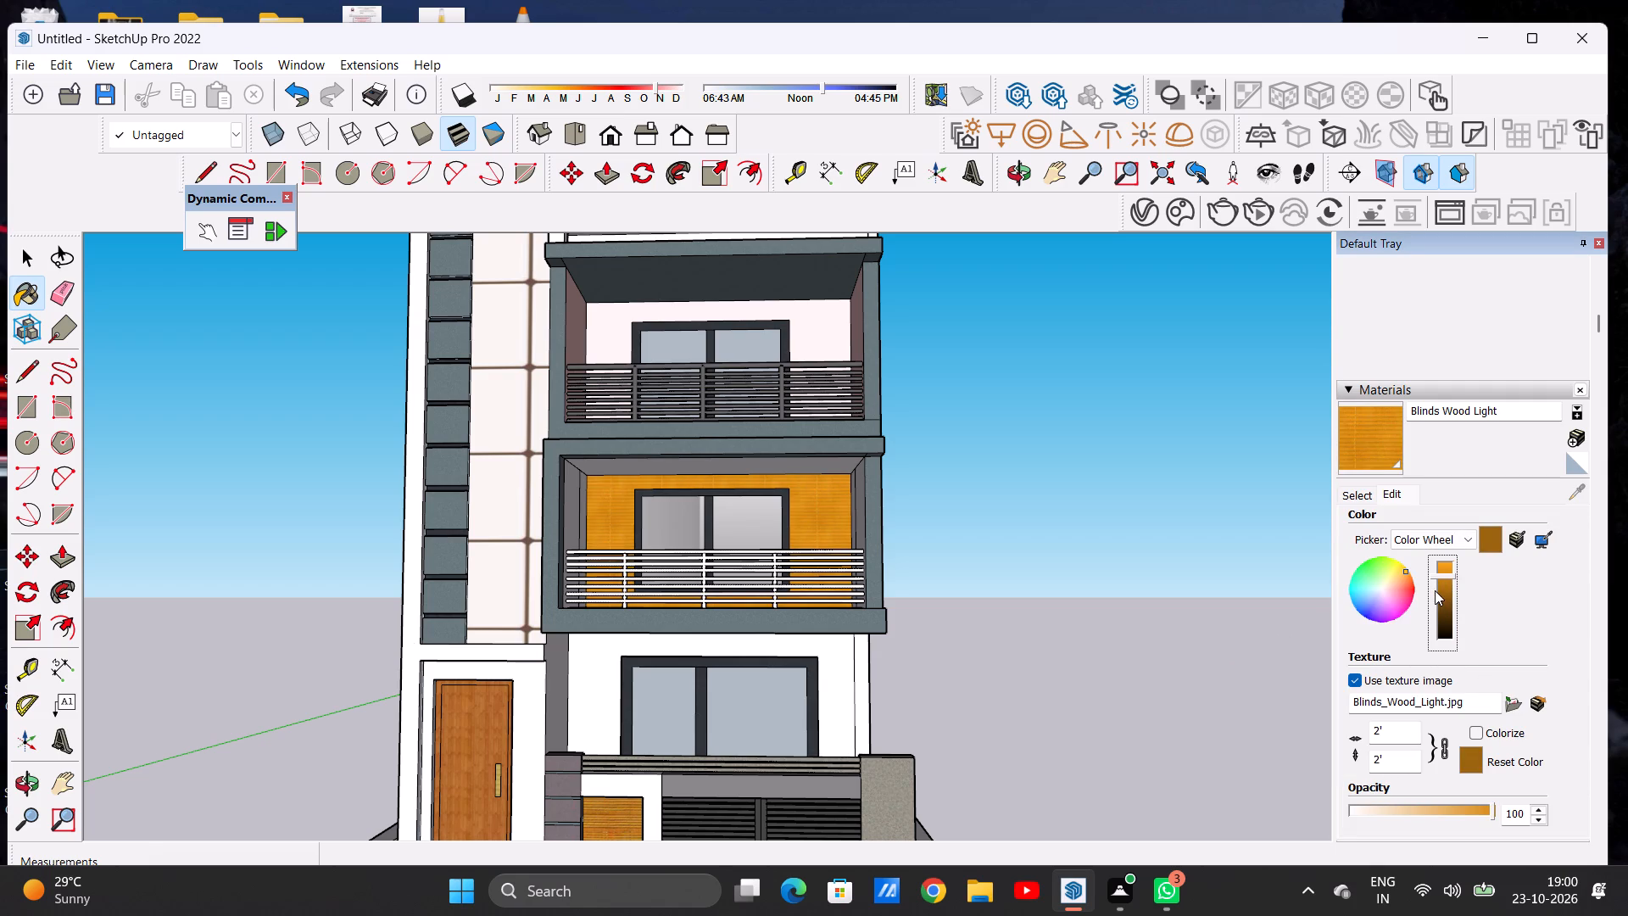
left_click(1443, 585)
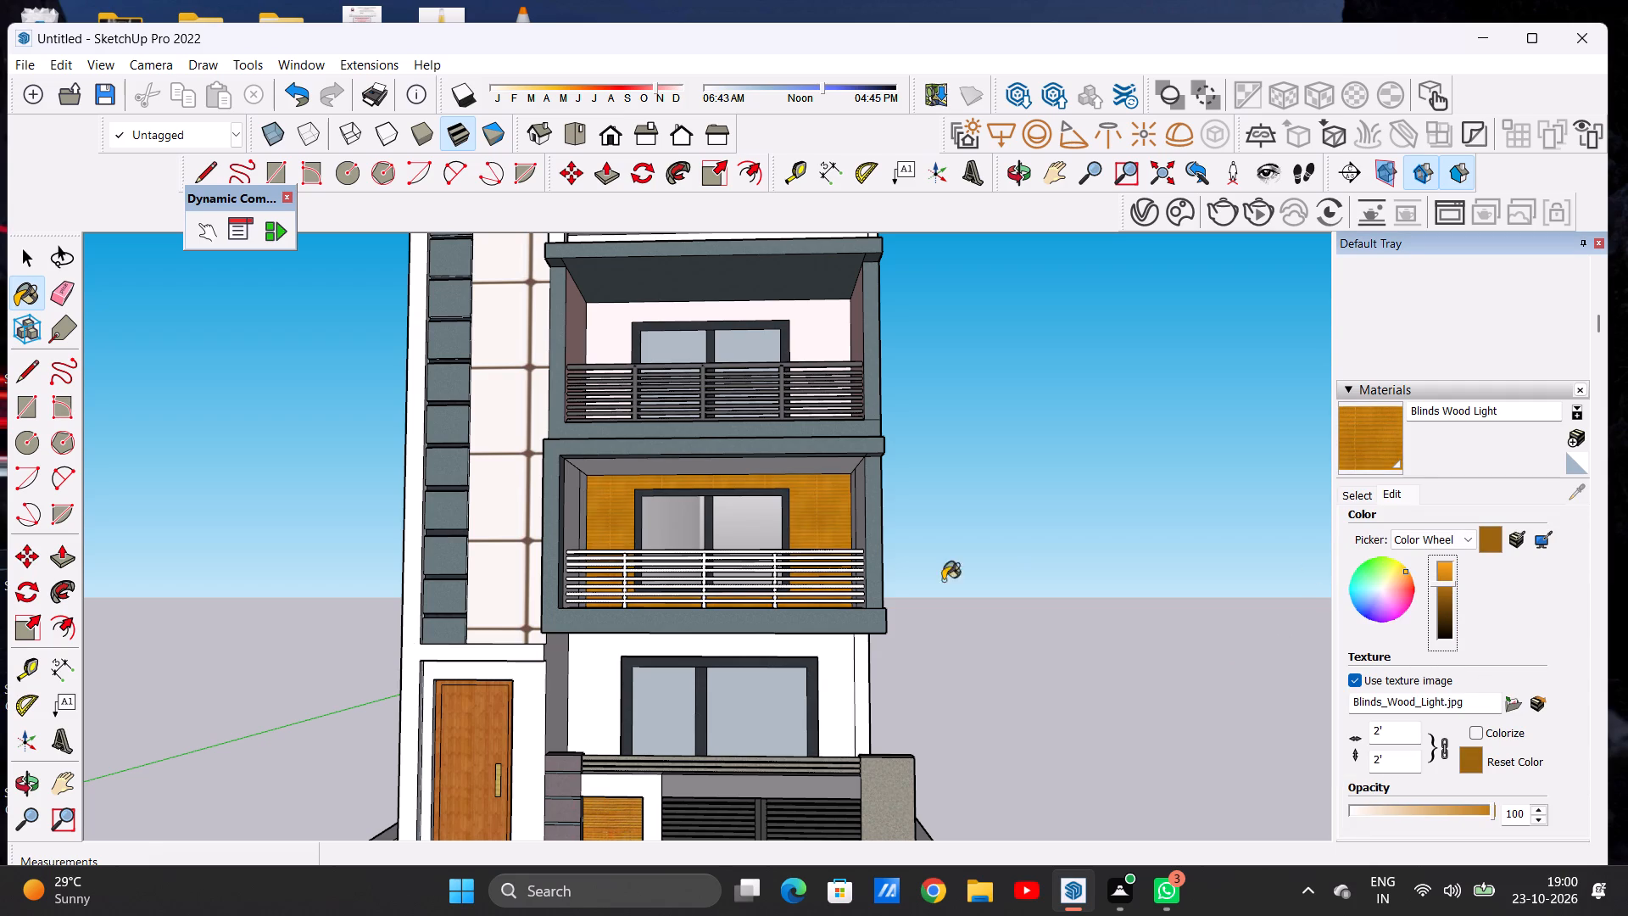
Paint the side wall faces at both ends of the middle balcony with Blinds Wood Light.
scroll(771, 534, "down", 2)
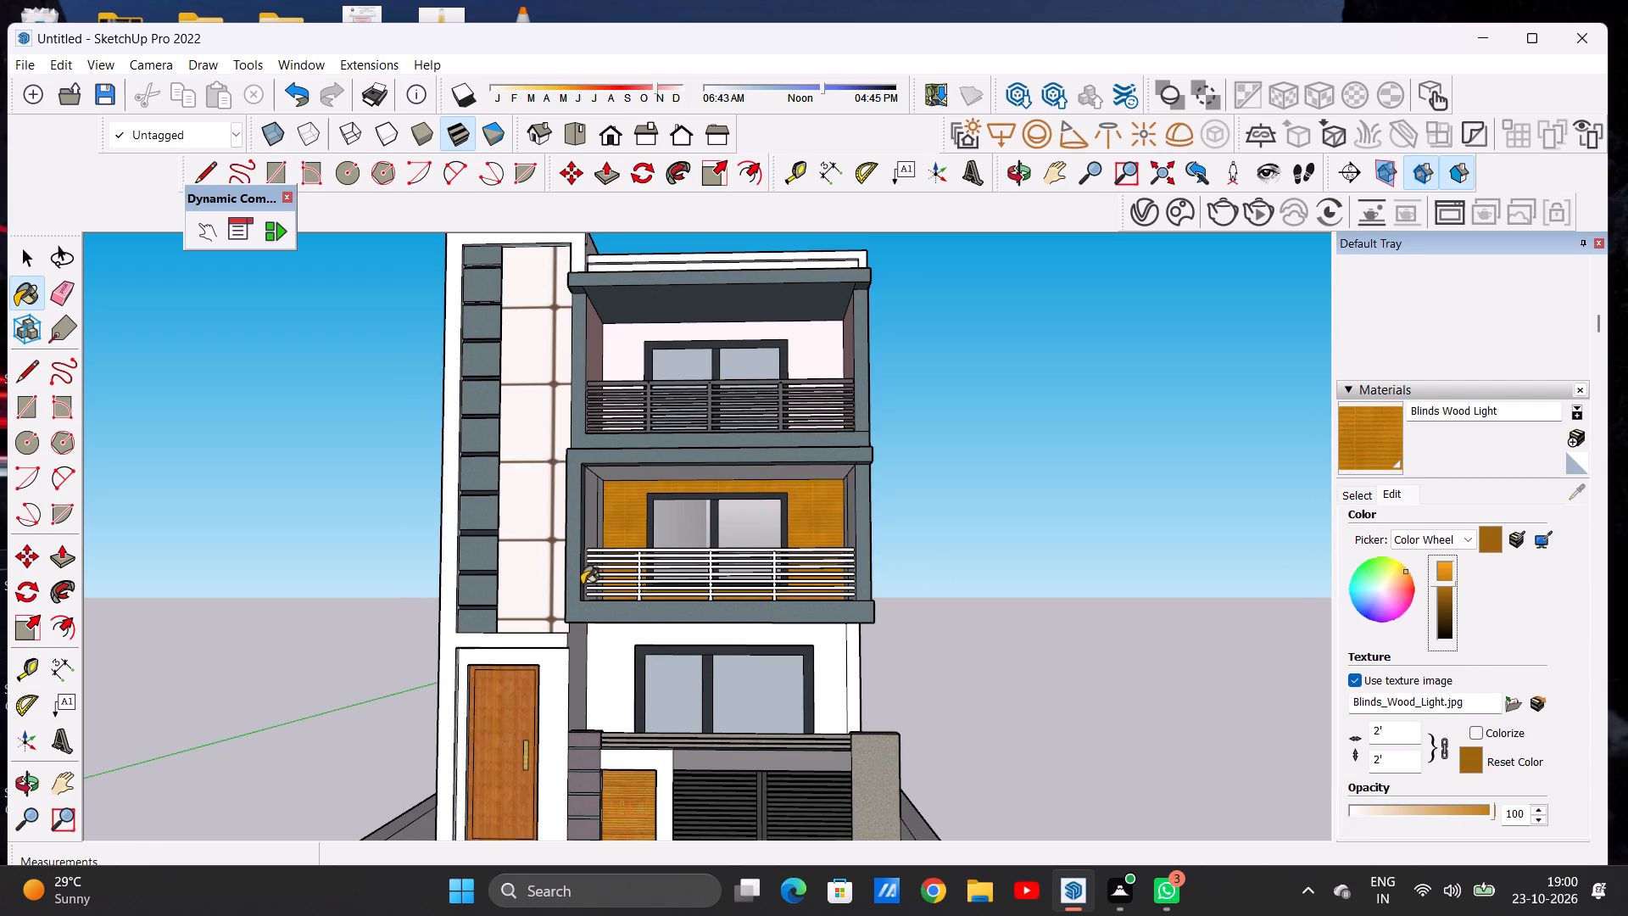
middle_click_drag(478, 638, 244, 702)
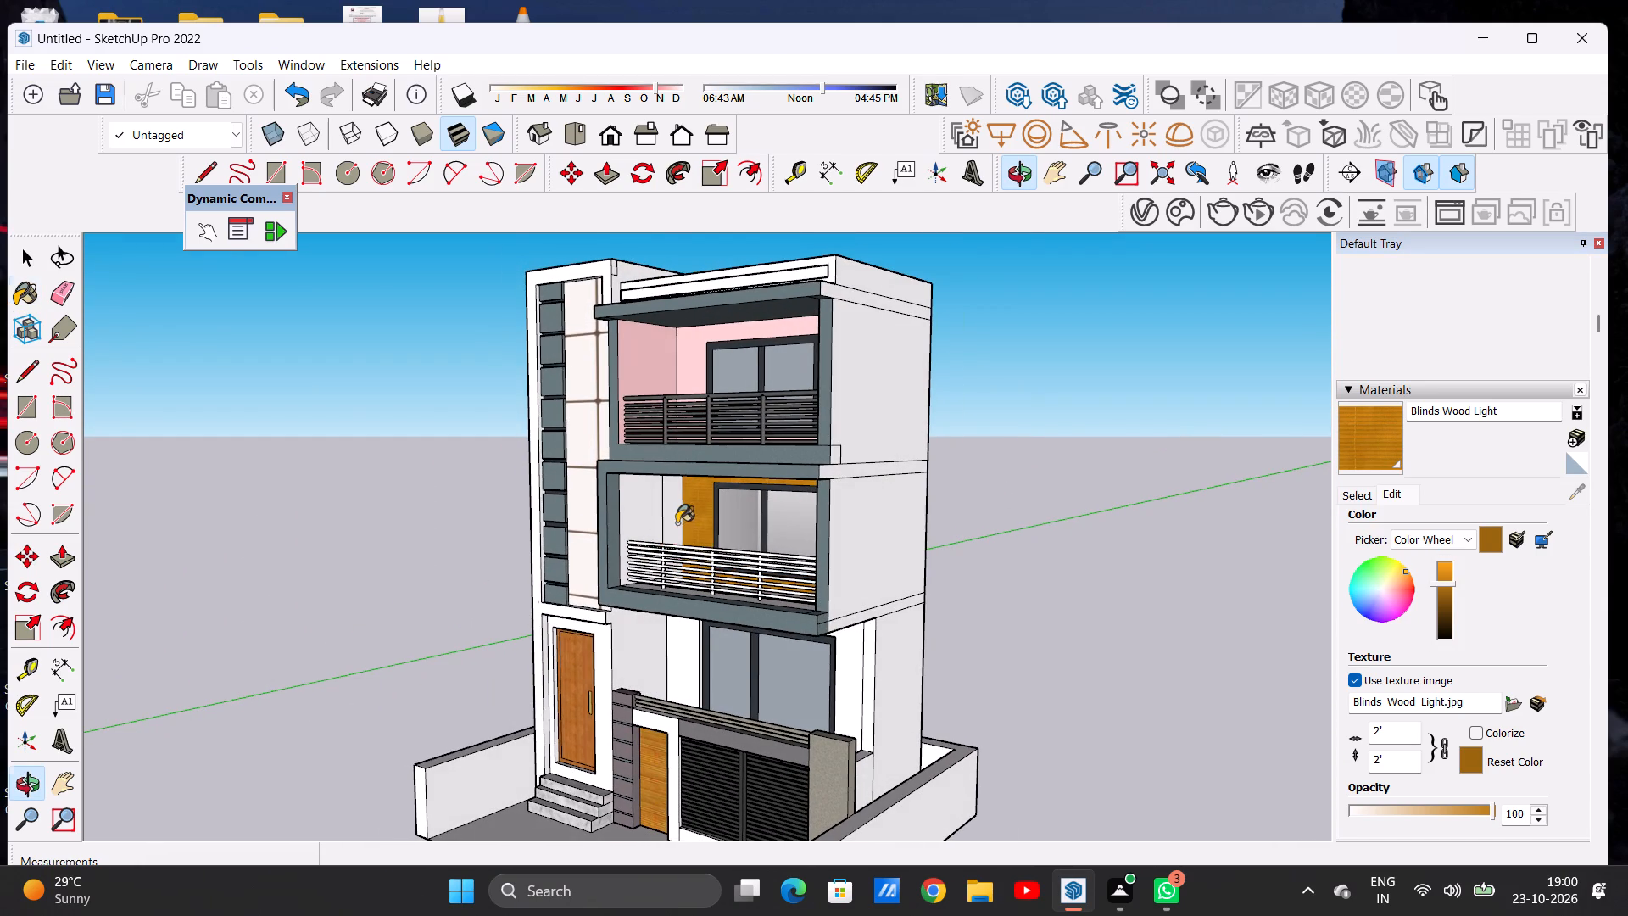
scroll(677, 523, "up", 11)
left_click(661, 511)
left_click(526, 541)
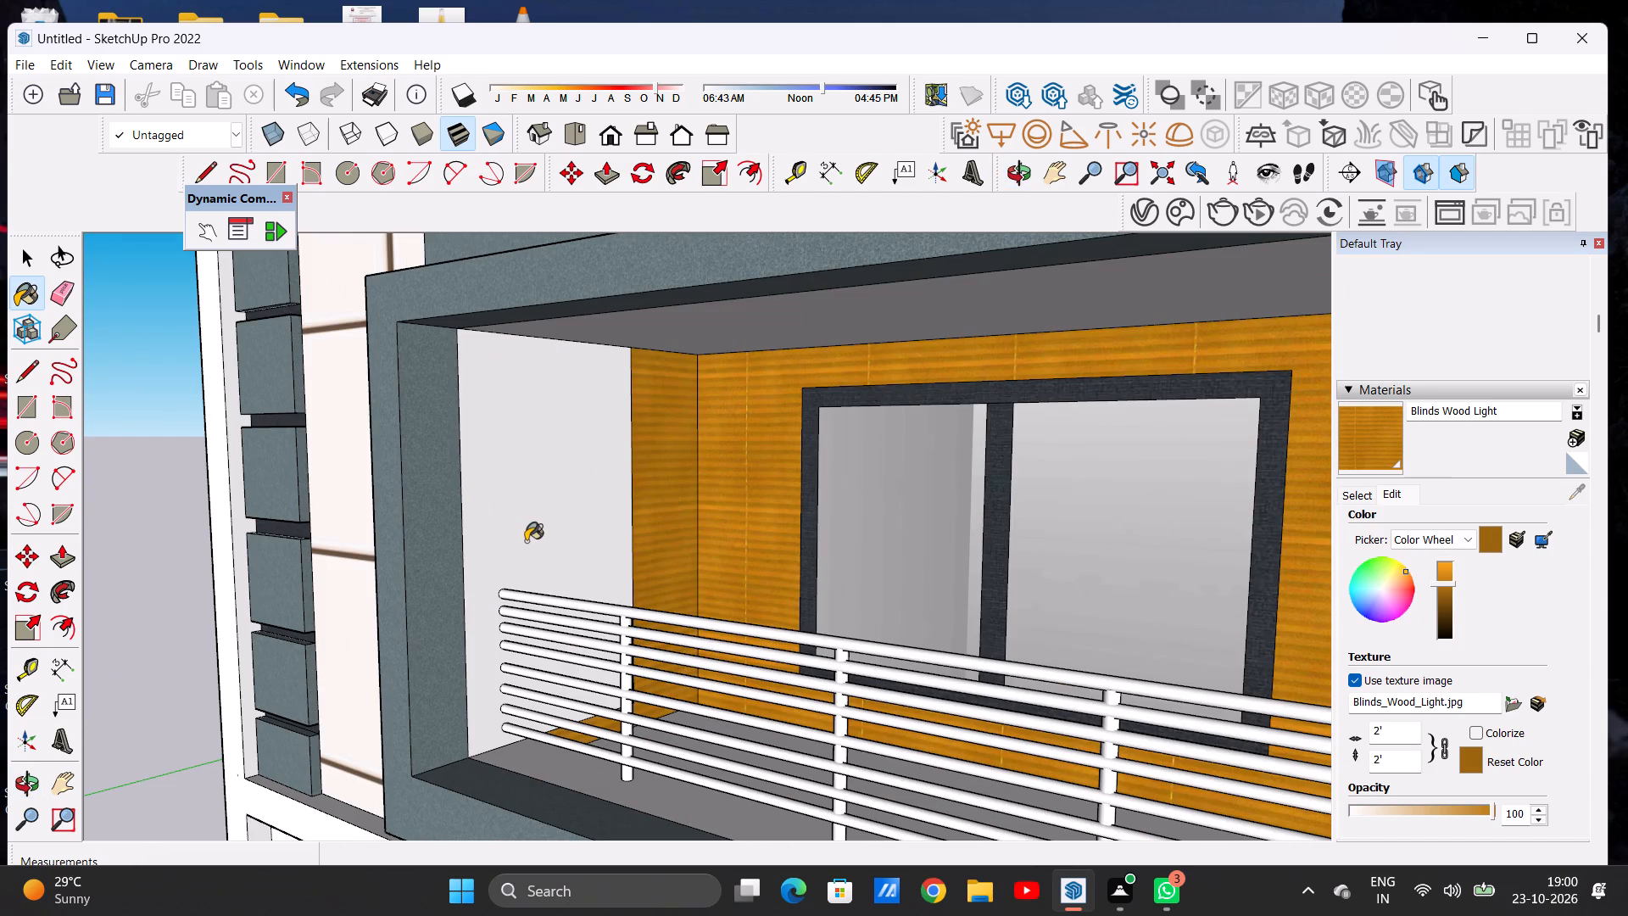
scroll(733, 522, "down", 6)
scroll(728, 522, "up", 6)
scroll(583, 540, "down", 5)
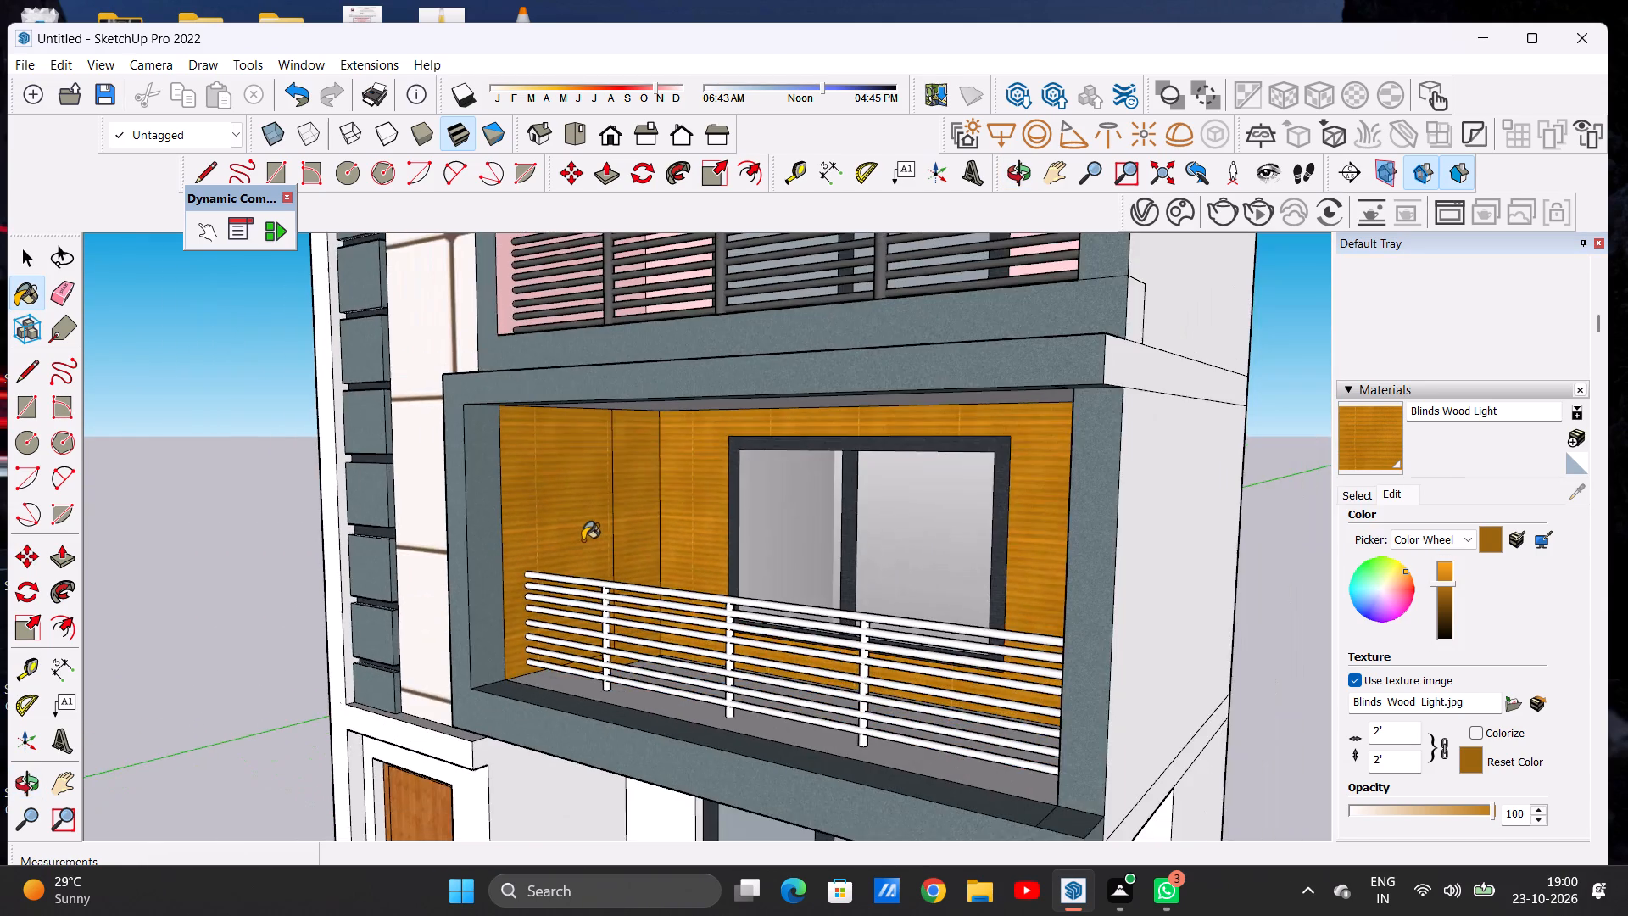
middle_click_drag(588, 532, 1091, 540)
scroll(925, 513, "up", 6)
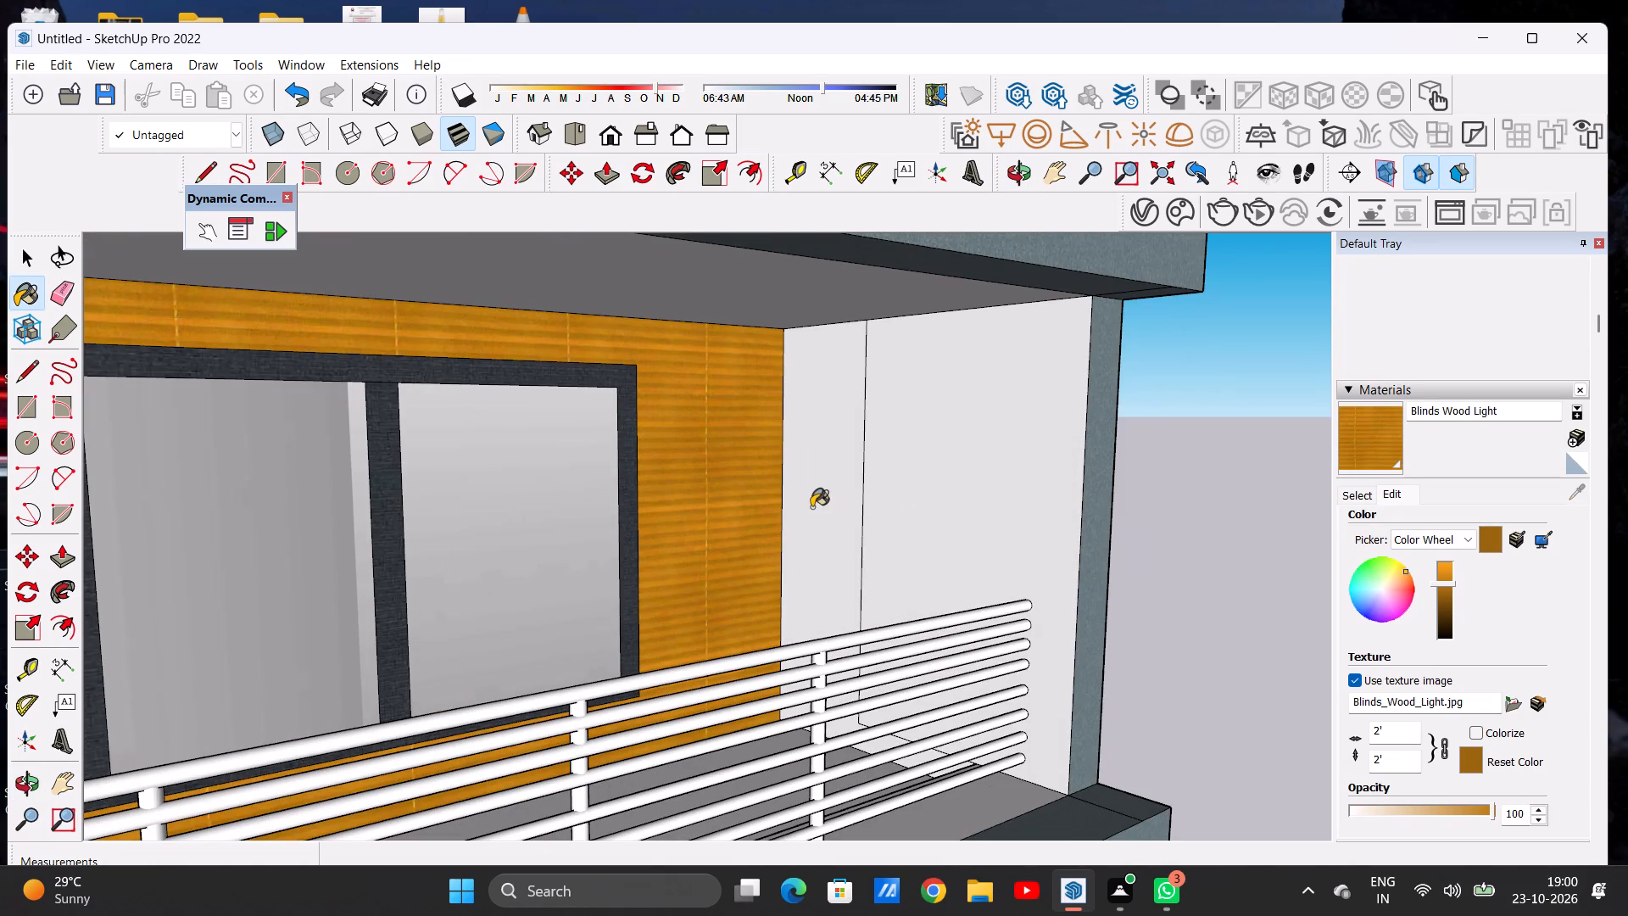
left_click(811, 507)
left_click(959, 505)
Examine the middle balcony's wood walls and its ceiling from the front and from below.
scroll(764, 607, "down", 7)
middle_click_drag(856, 626, 776, 618)
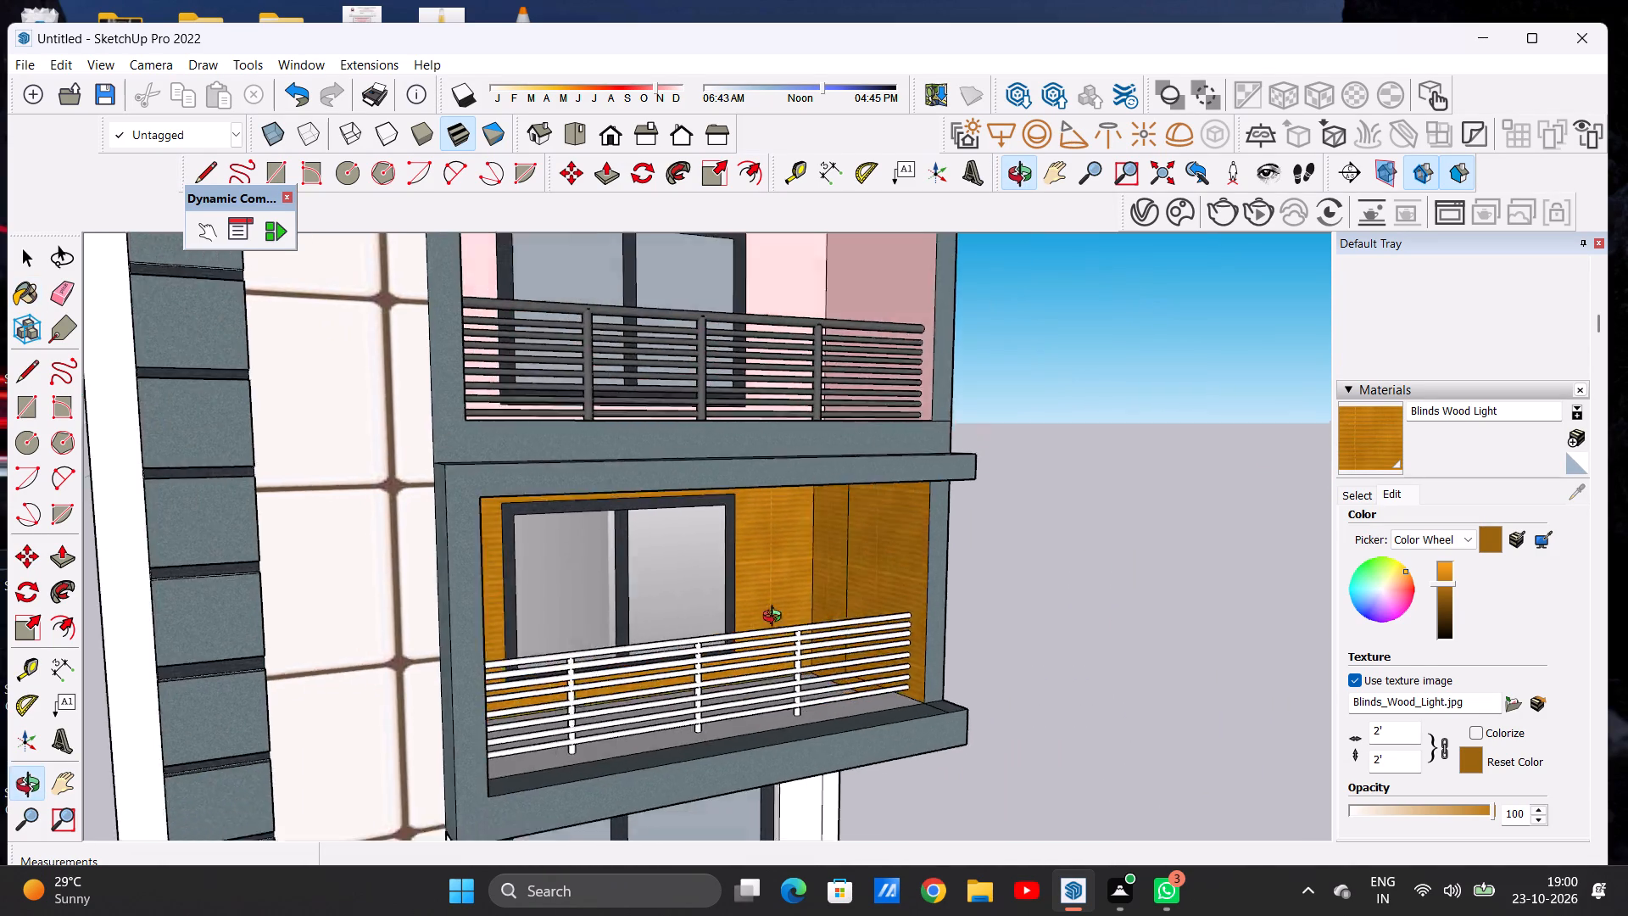
middle_click_drag(776, 618, 636, 597)
scroll(508, 634, "down", 5)
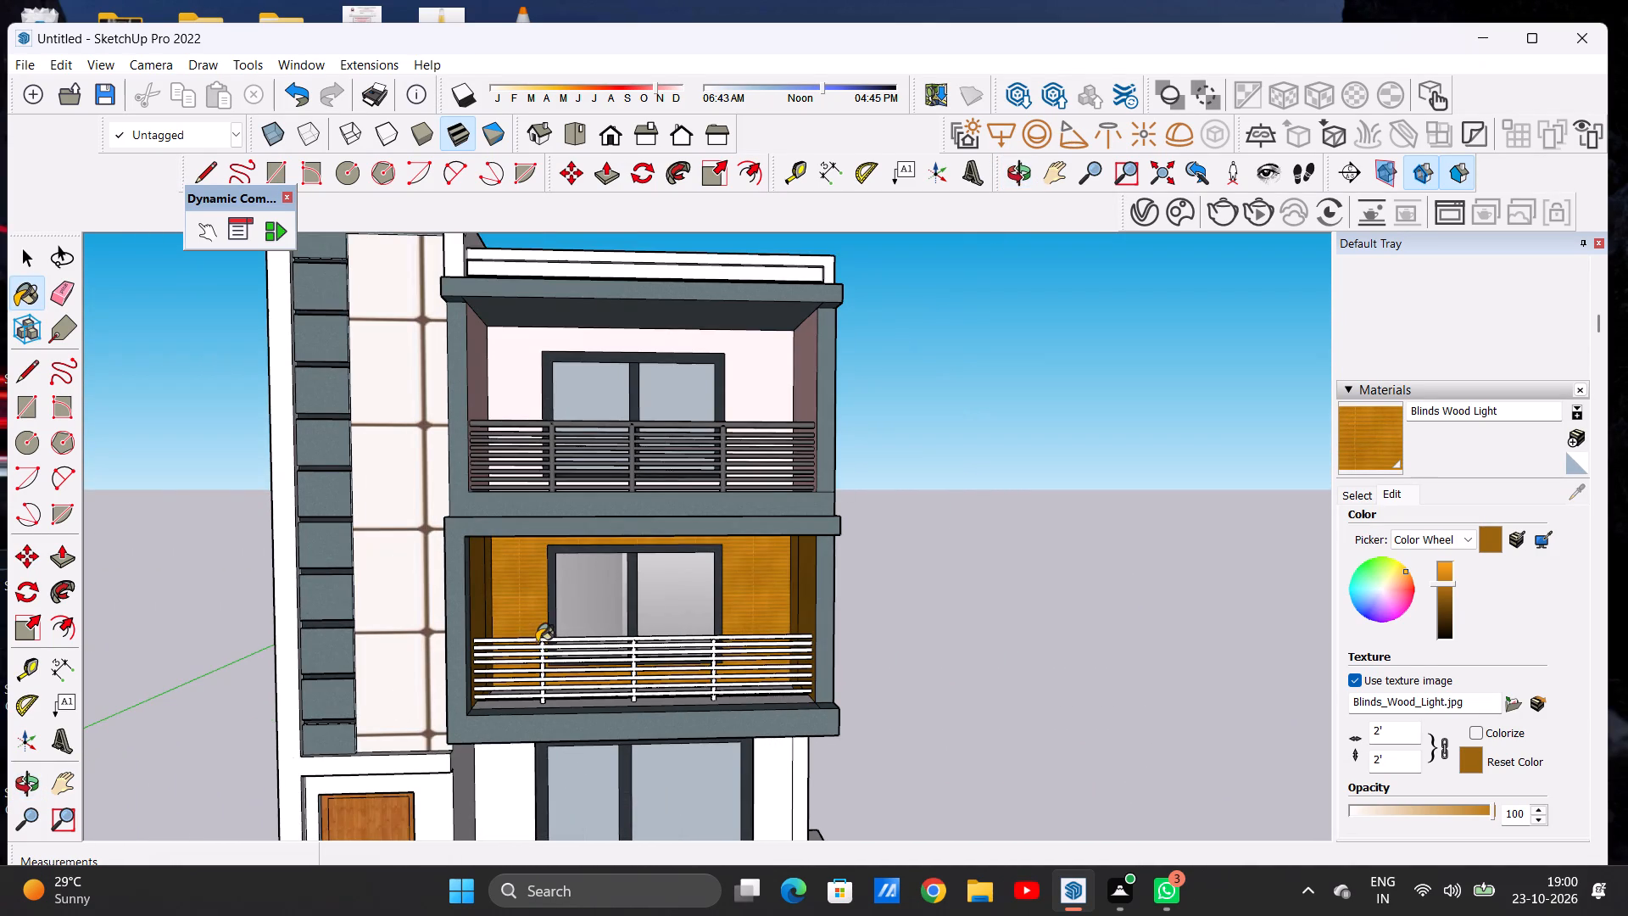
scroll(709, 592, "down", 4)
middle_click_drag(699, 599, 687, 476)
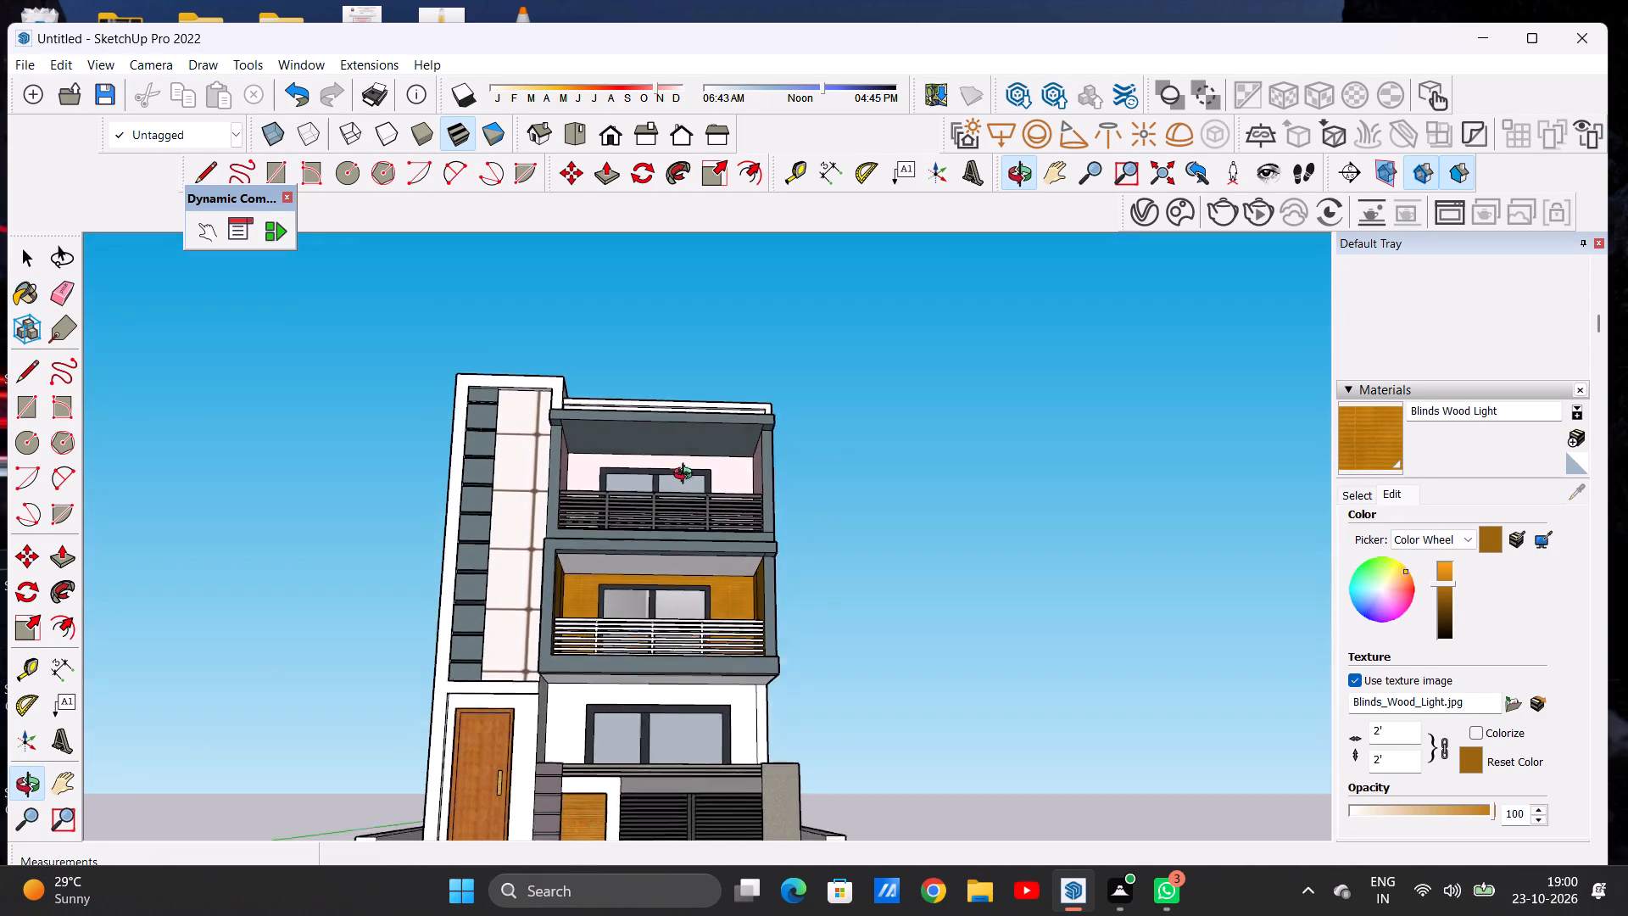
middle_click_drag(687, 476, 676, 460)
scroll(681, 542, "up", 1)
scroll(682, 546, "down", 1)
scroll(684, 550, "up", 1)
scroll(684, 552, "down", 1)
scroll(684, 554, "up", 12)
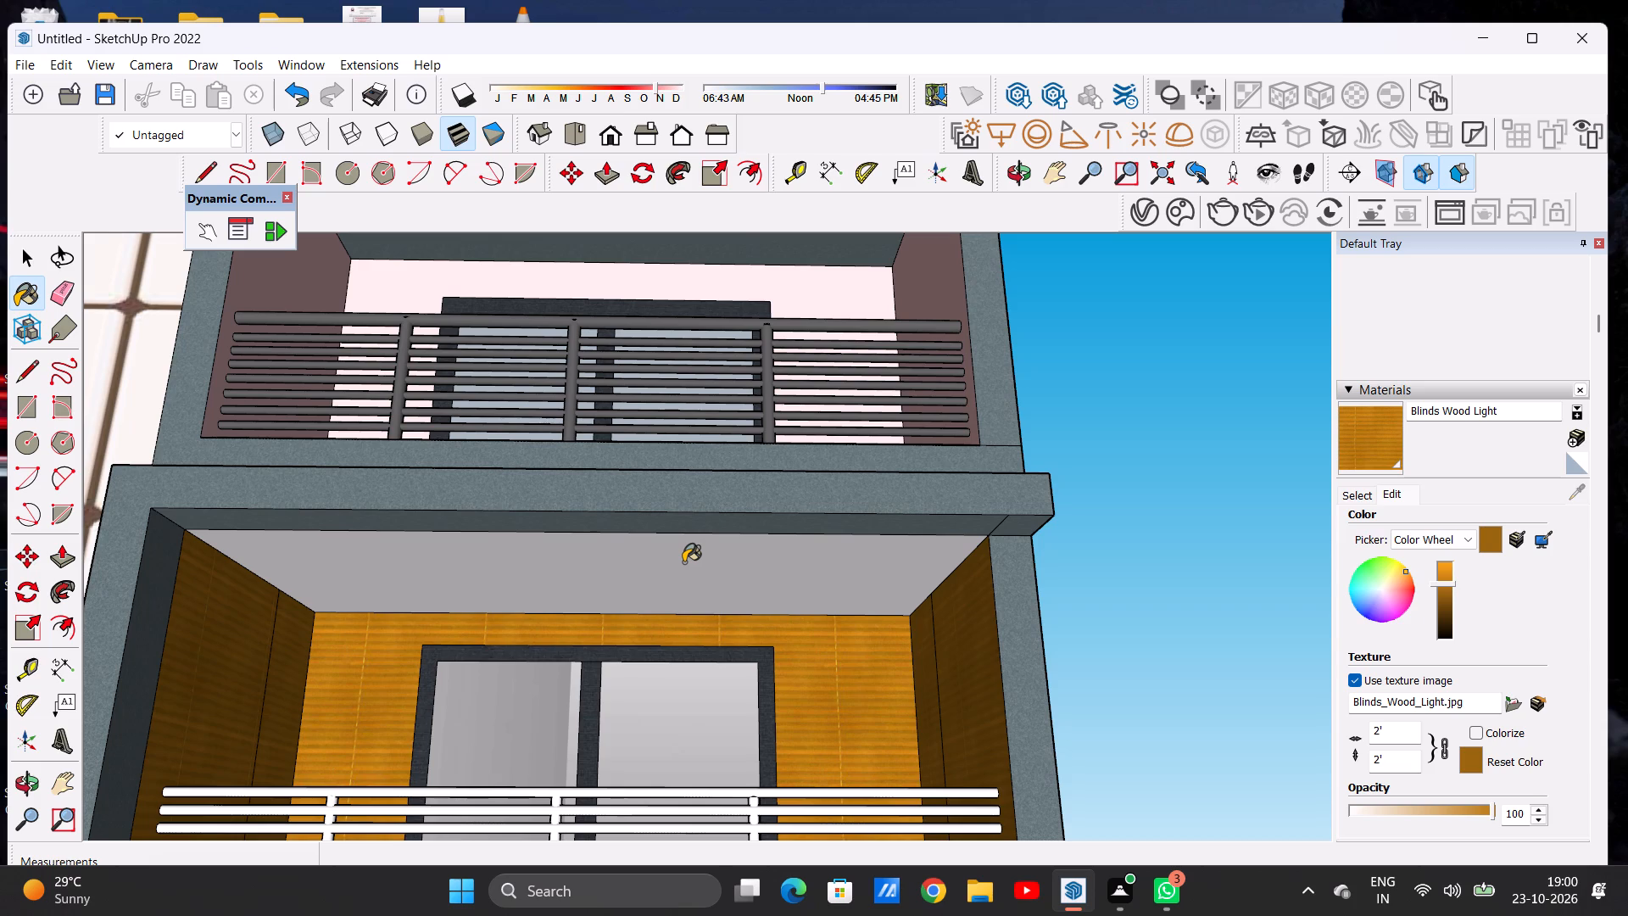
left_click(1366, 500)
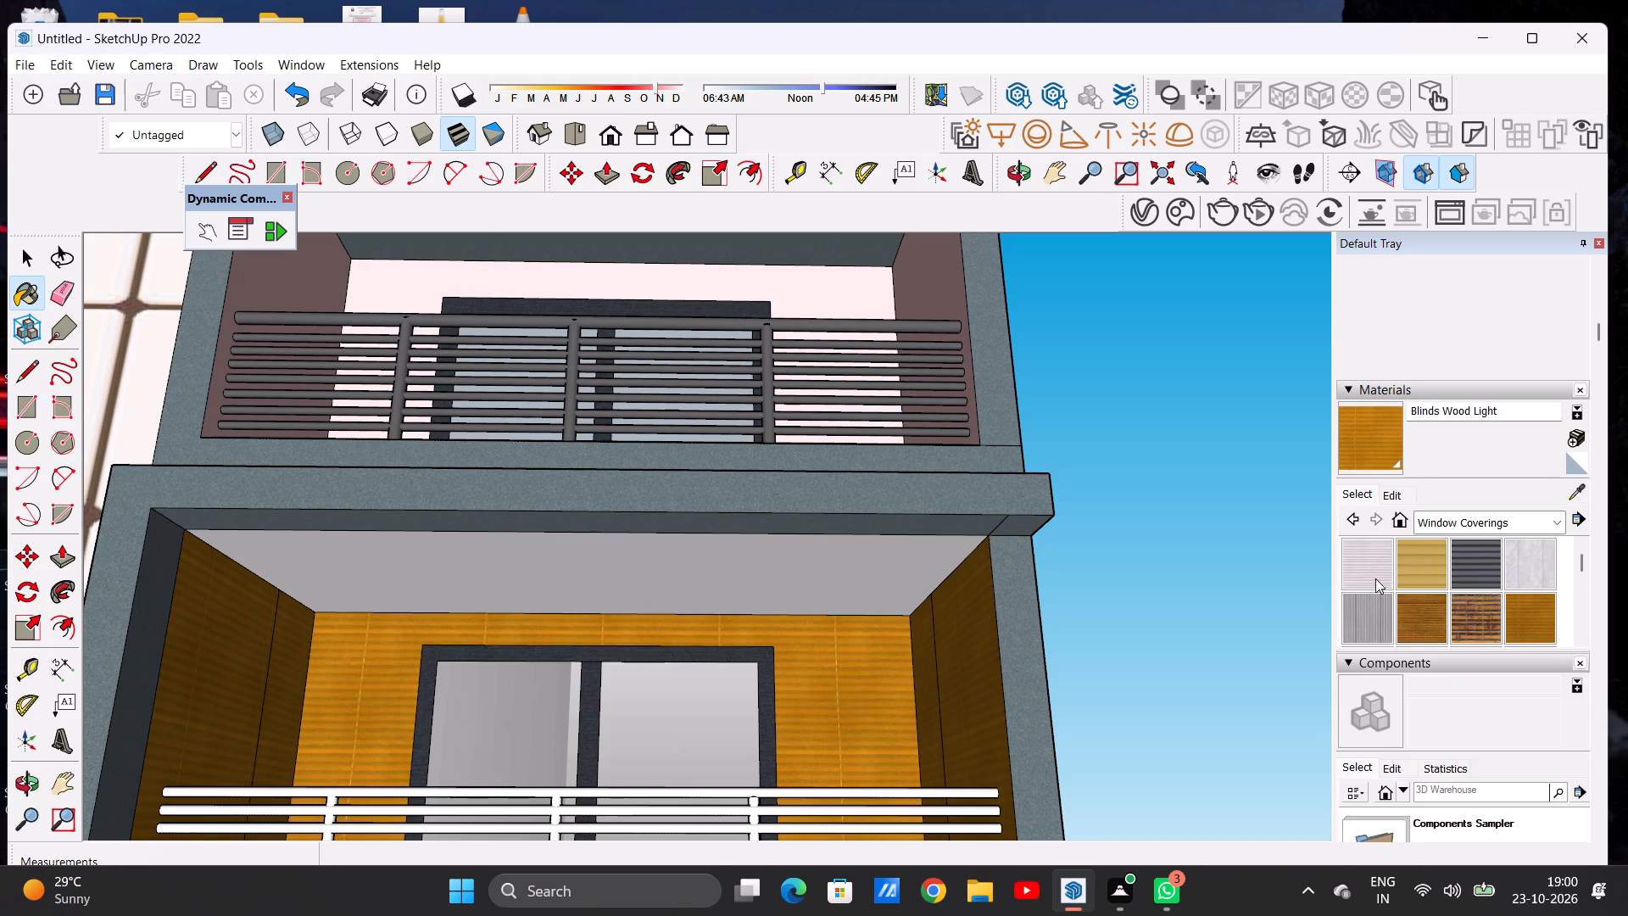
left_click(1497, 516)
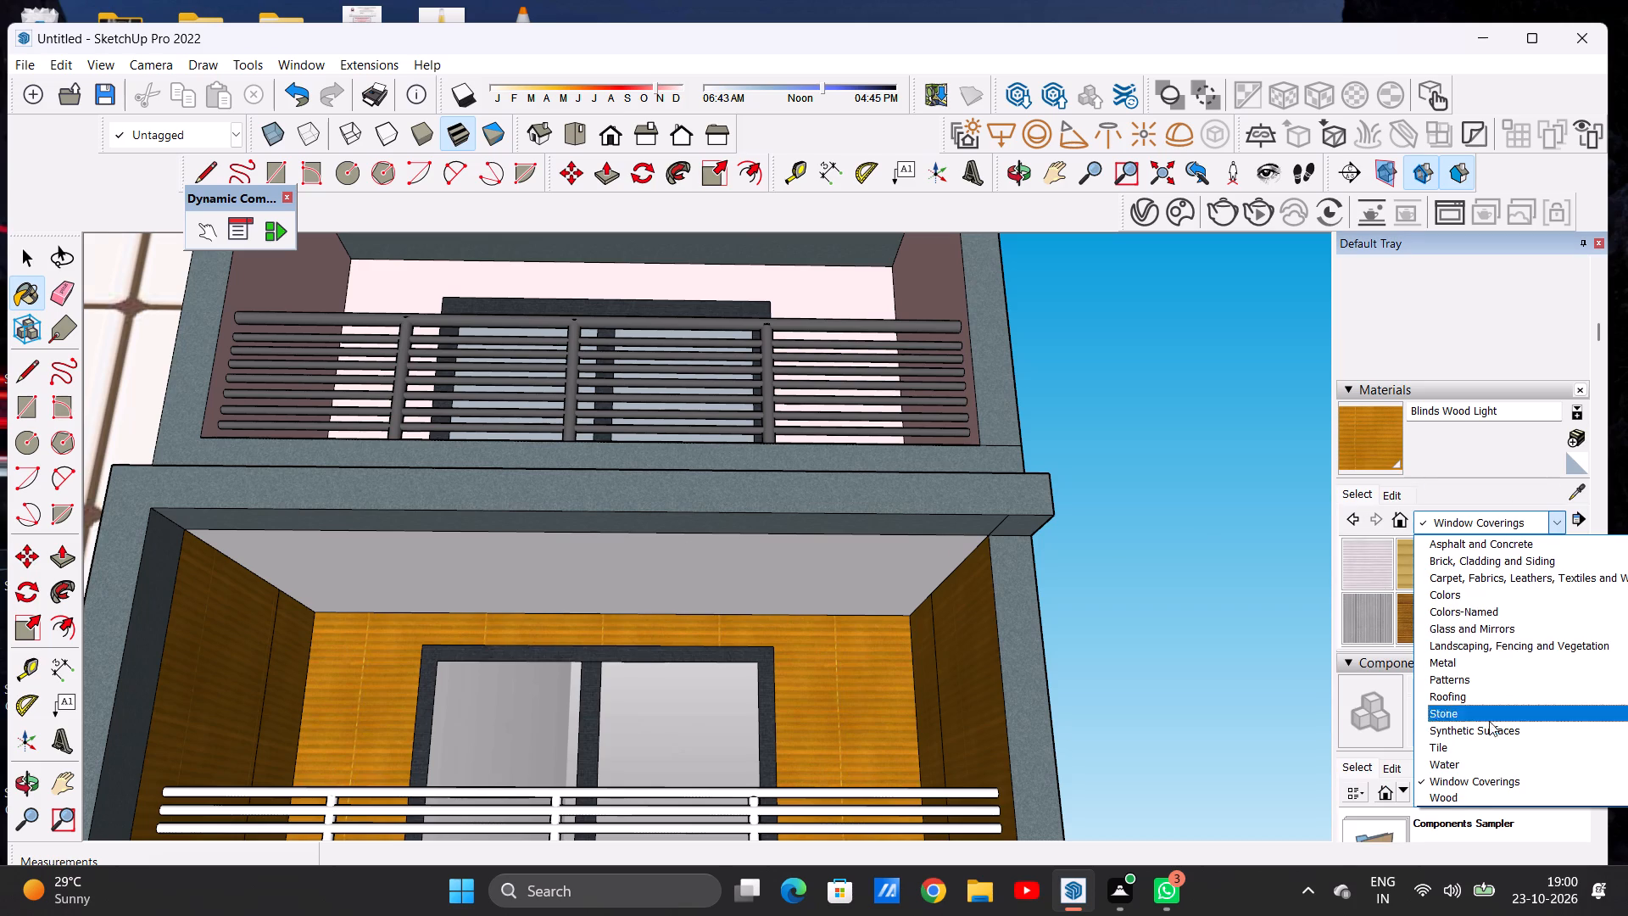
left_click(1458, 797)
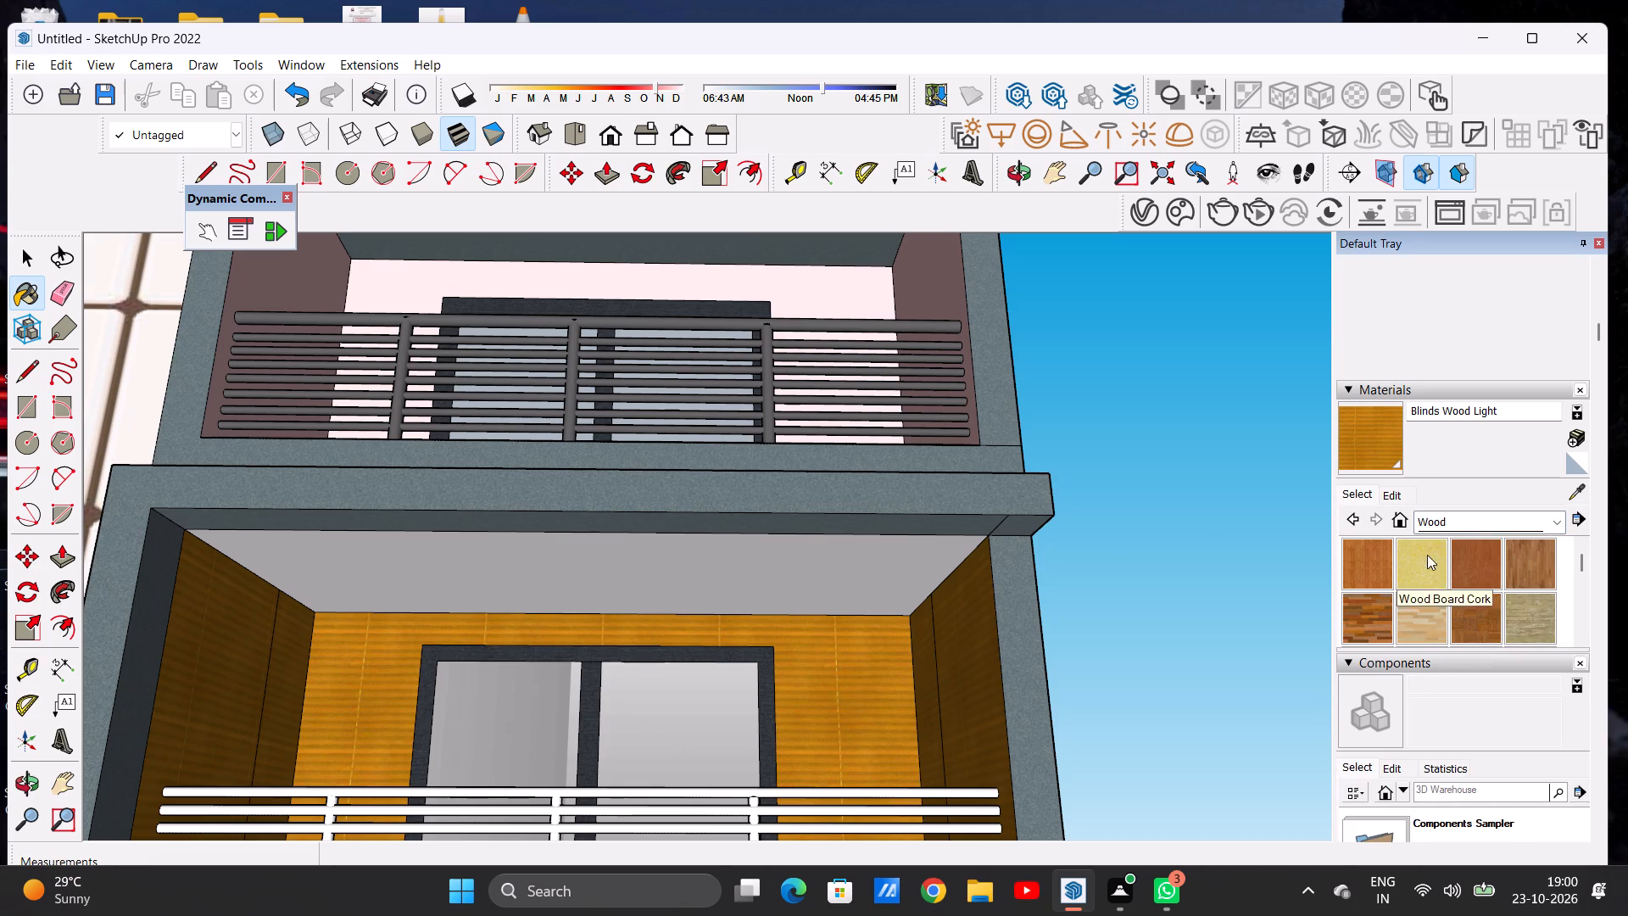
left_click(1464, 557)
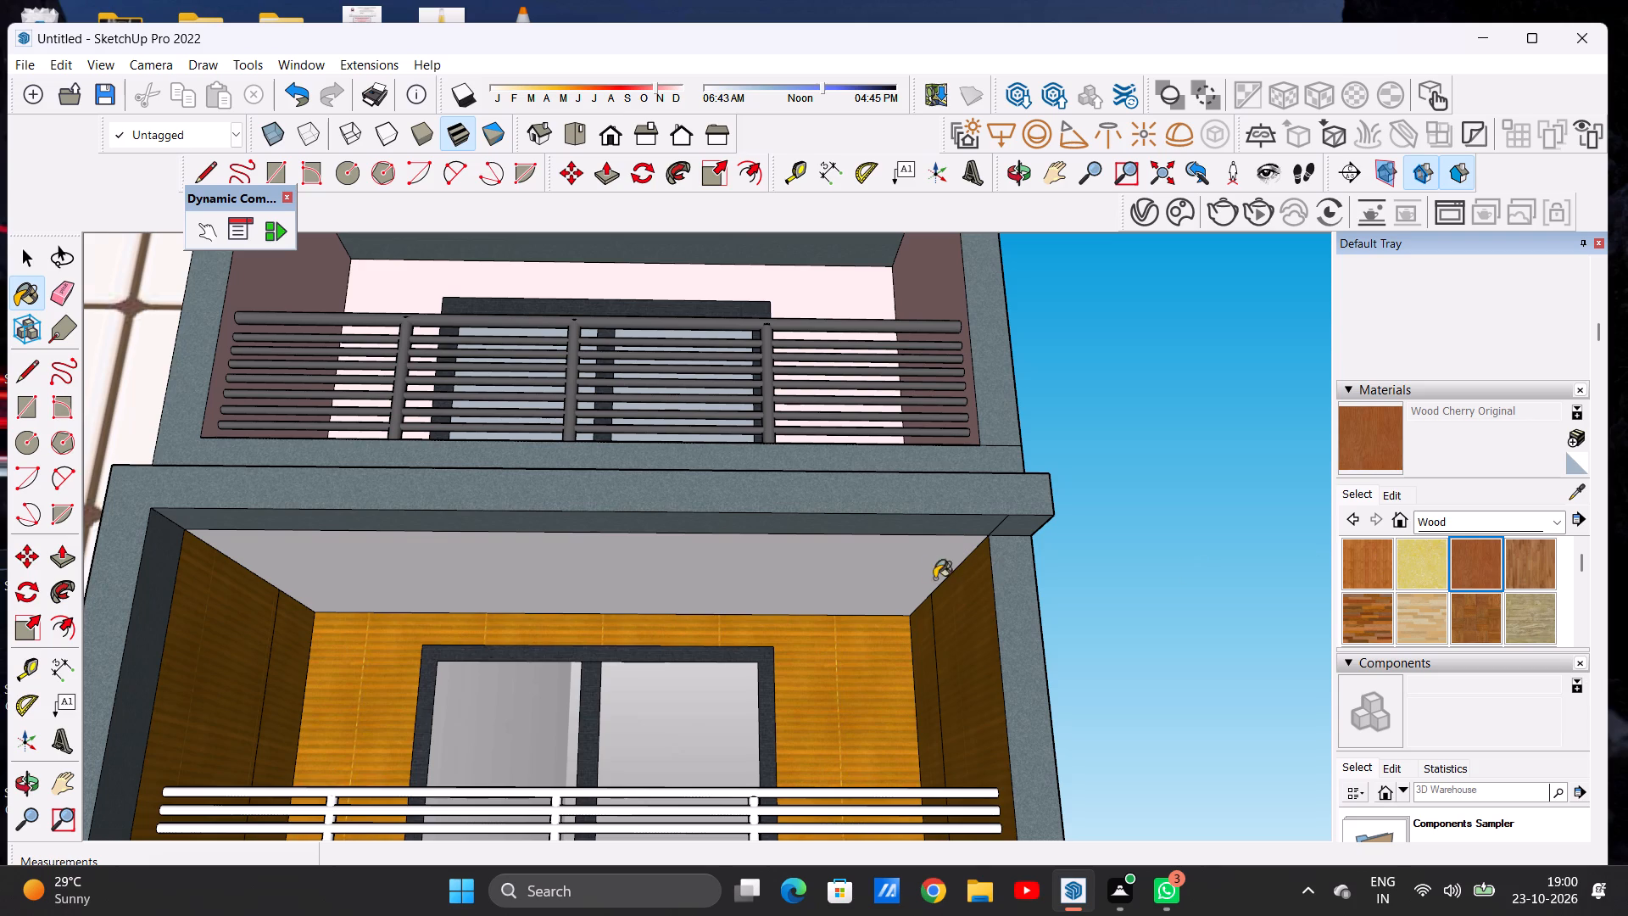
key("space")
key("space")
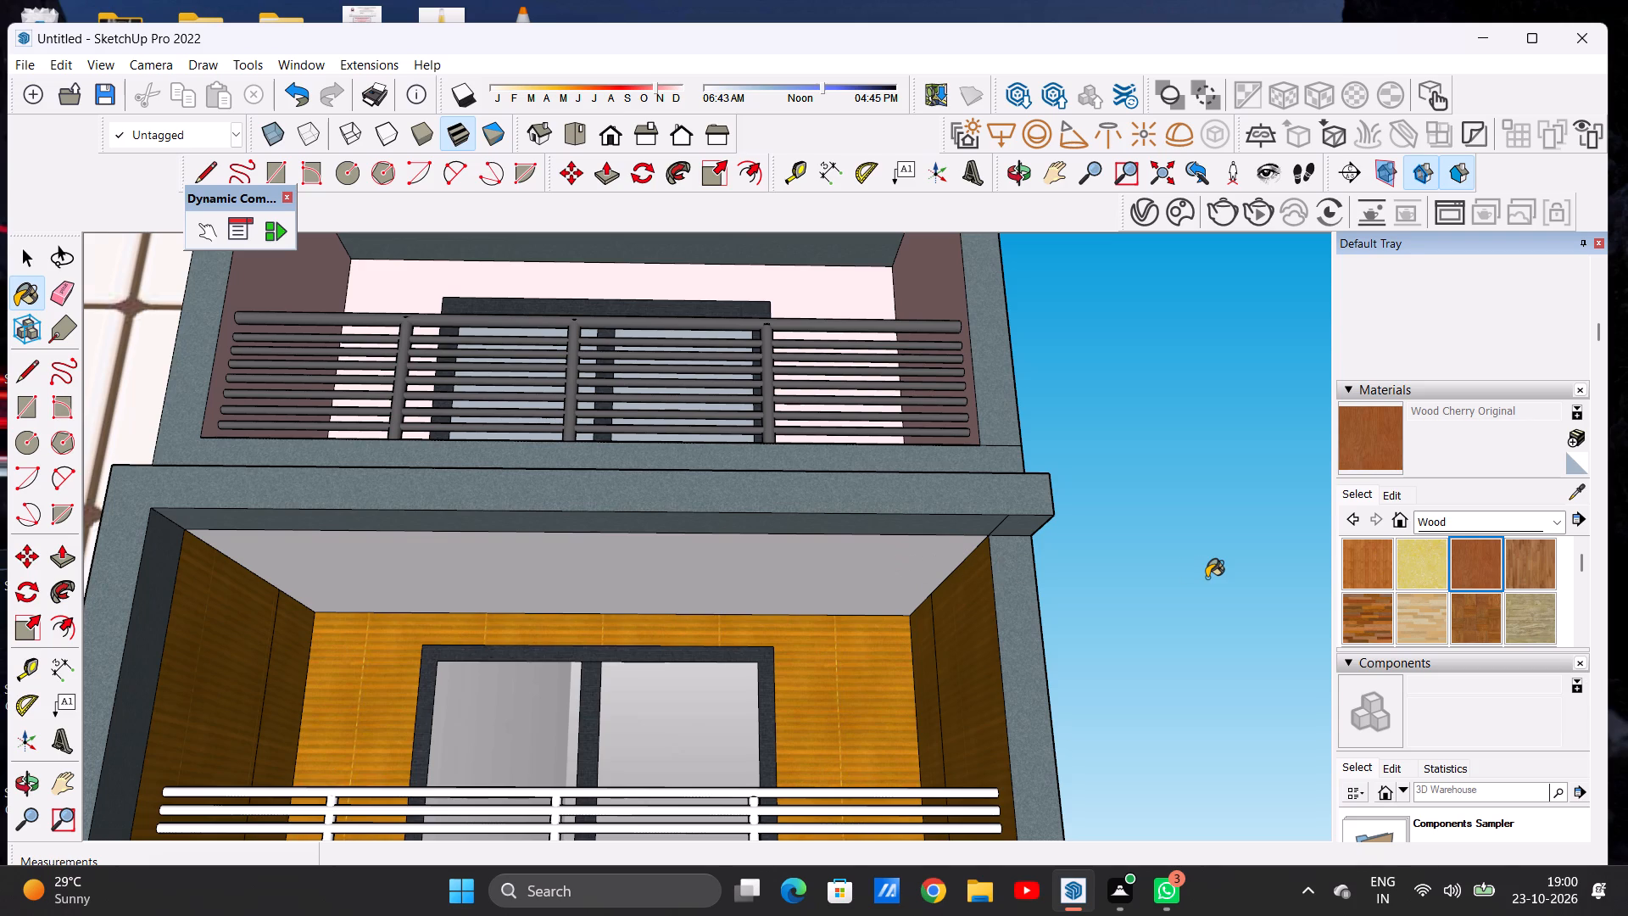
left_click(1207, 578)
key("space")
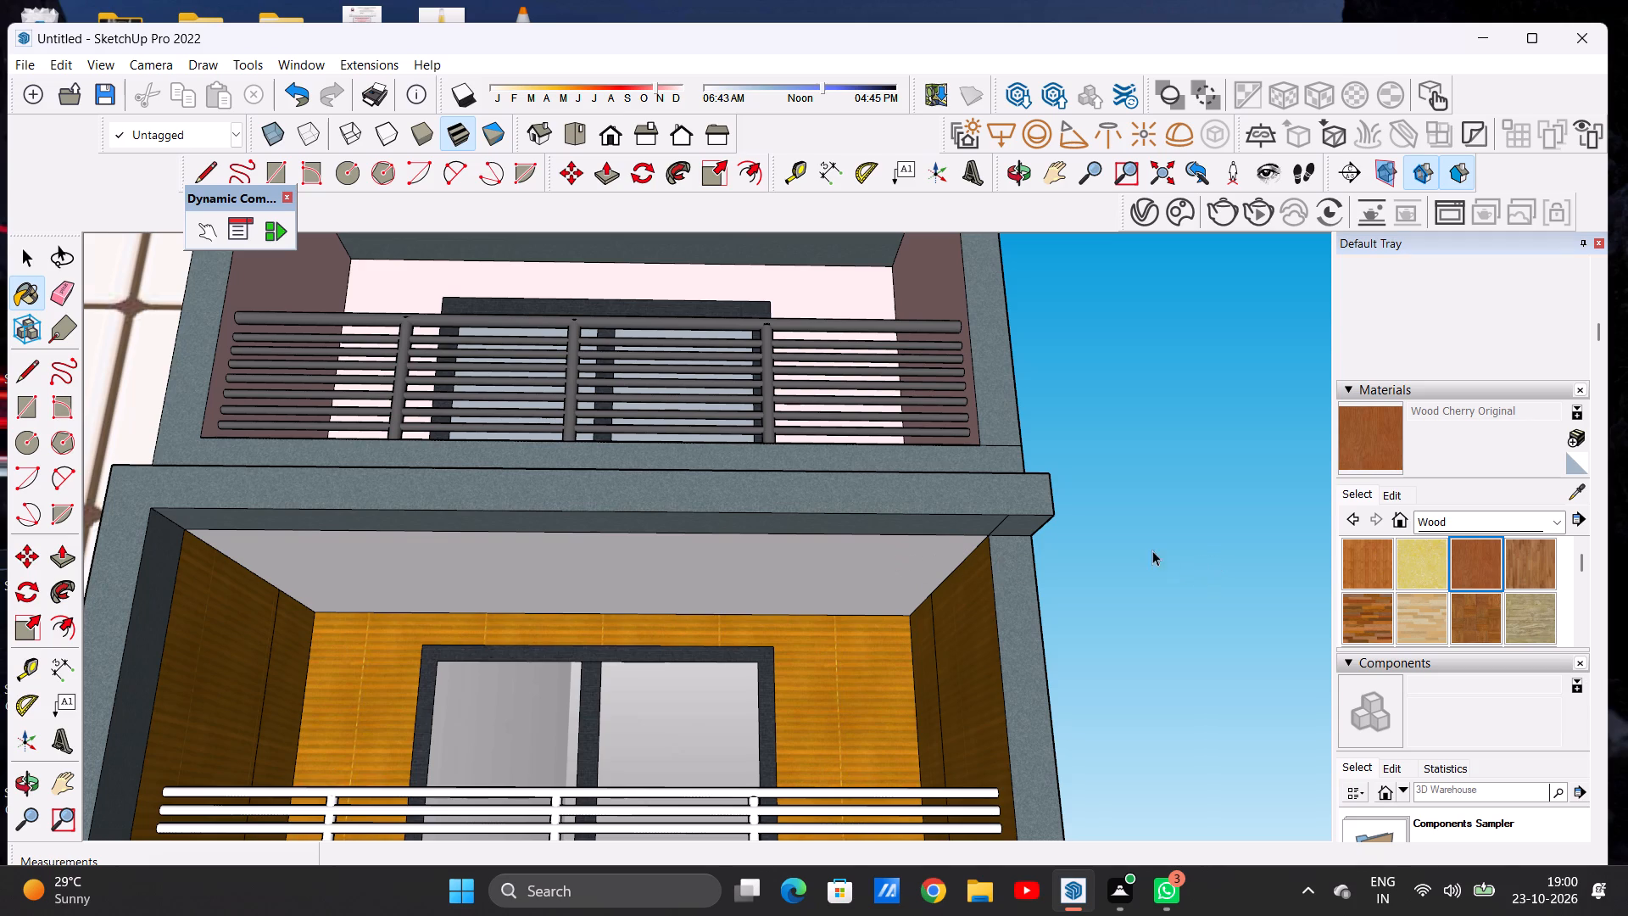
Draw a circle of about 4 5/8" radius on the middle balcony's ceiling, near its left end.
scroll(1152, 547, "down", 4)
scroll(510, 589, "down", 1)
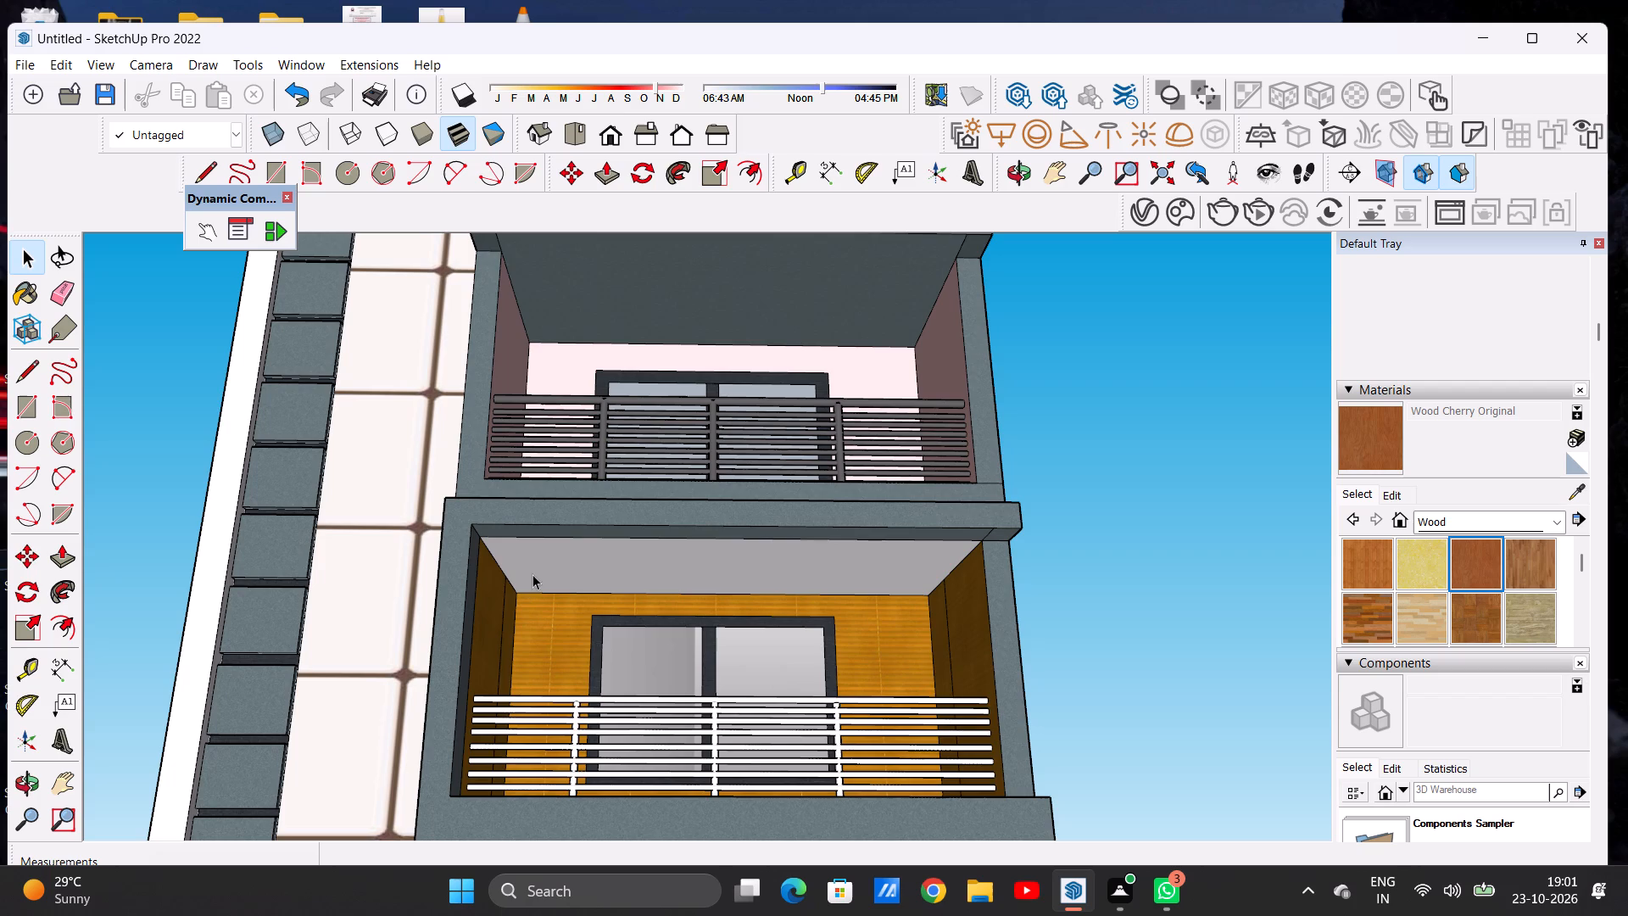
middle_click_drag(580, 563, 606, 524)
middle_click_drag(685, 533, 672, 516)
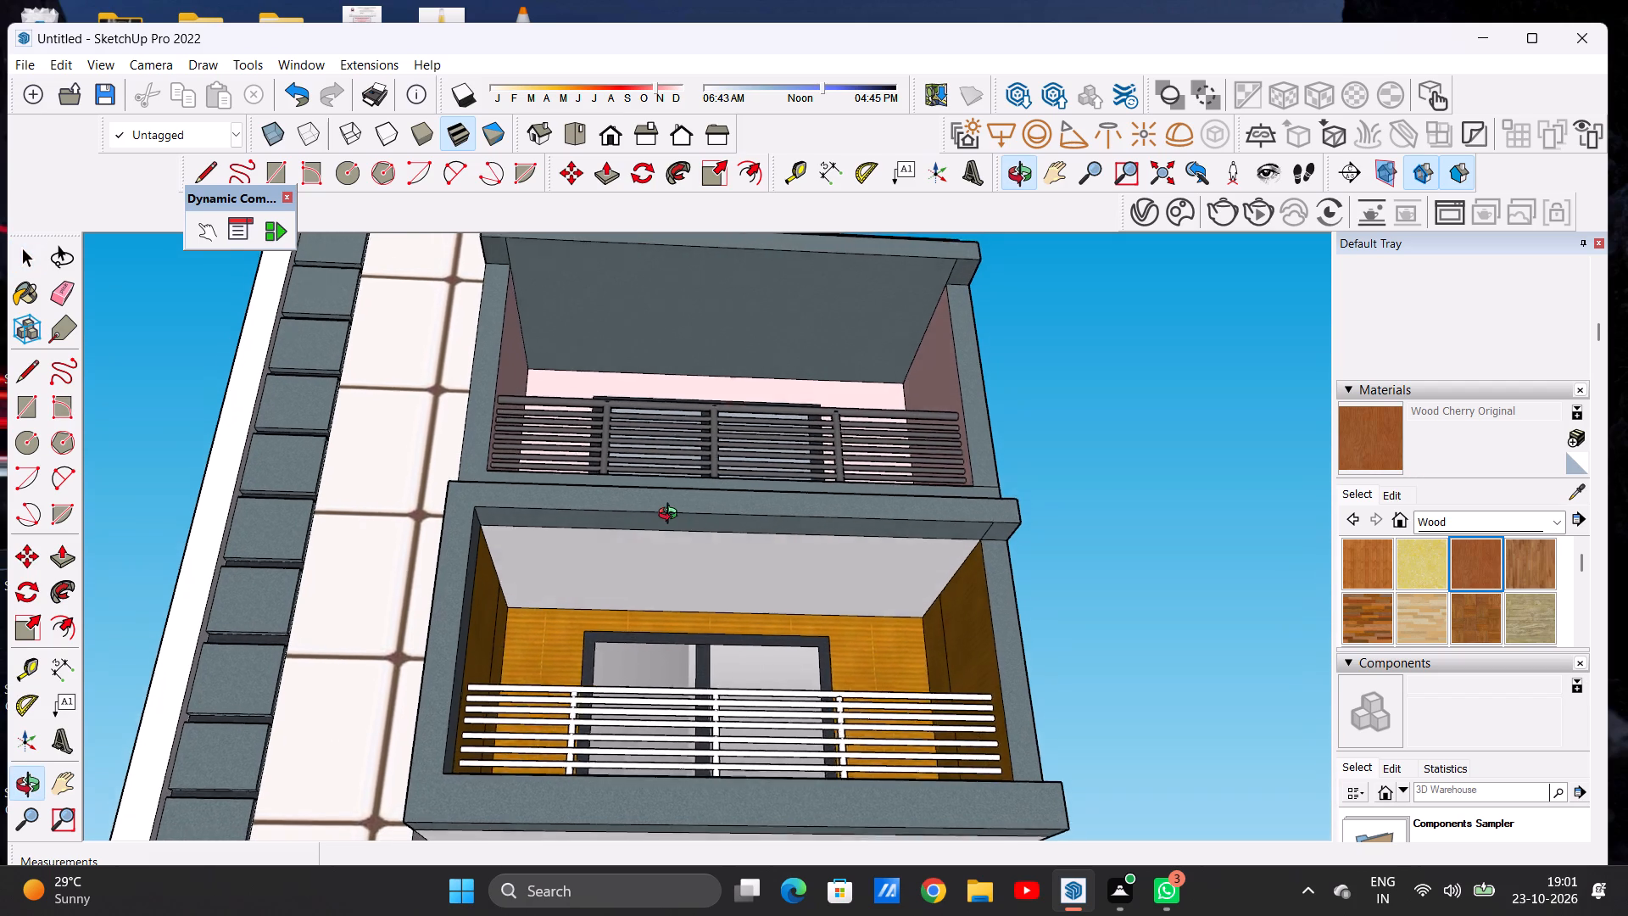
middle_click_drag(672, 516, 666, 512)
scroll(672, 555, "up", 3)
key("c")
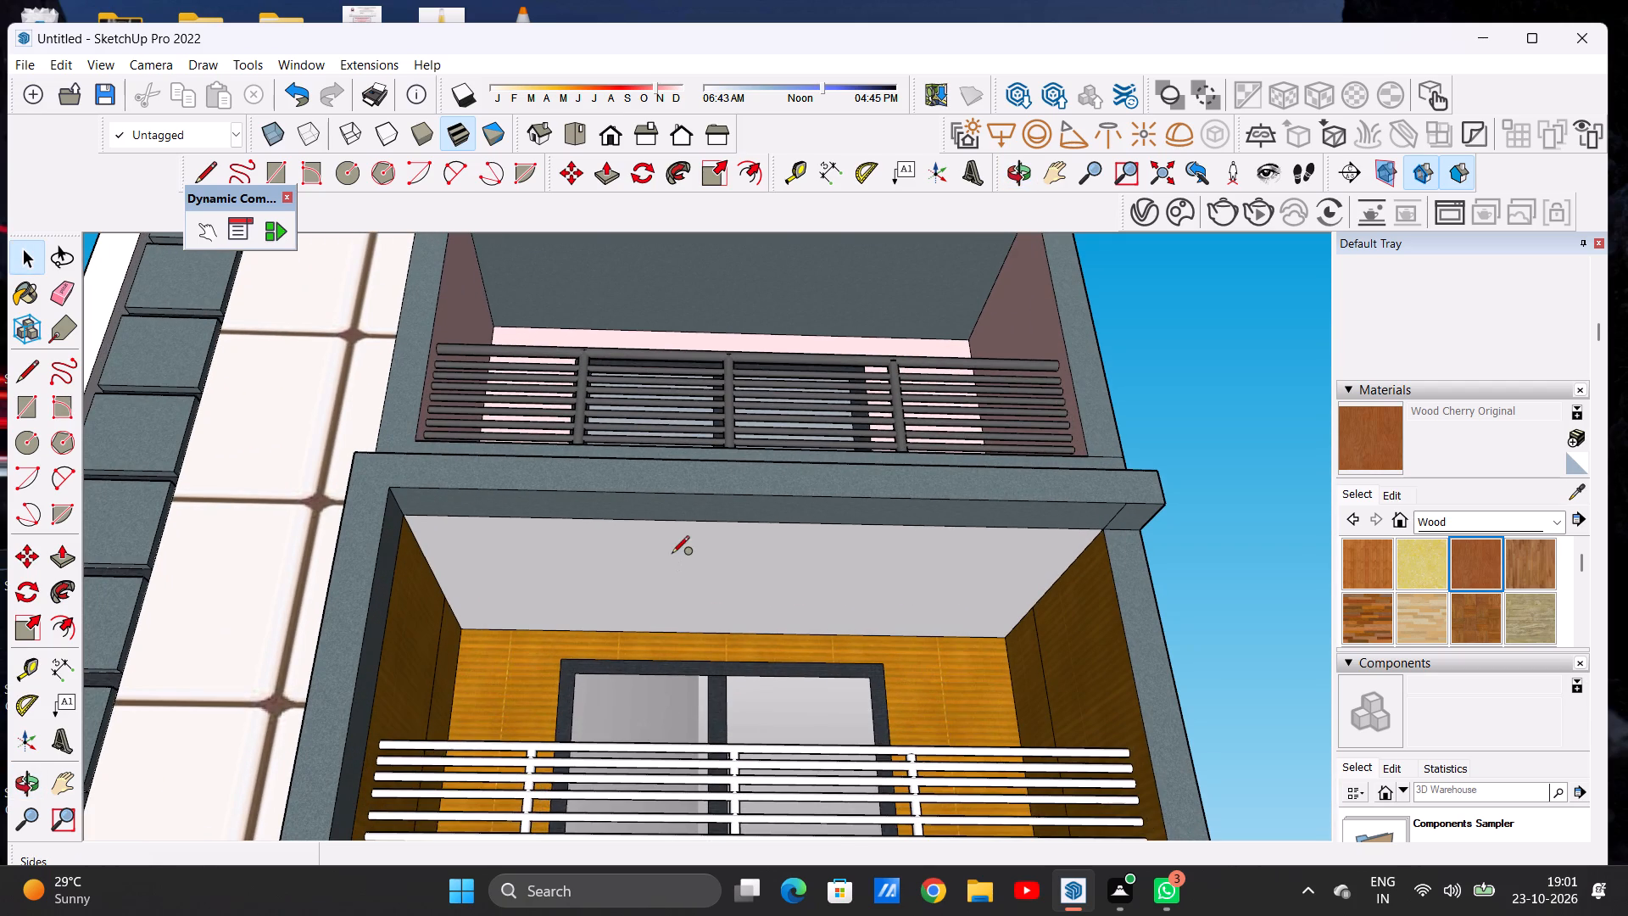
scroll(582, 528, "up", 3)
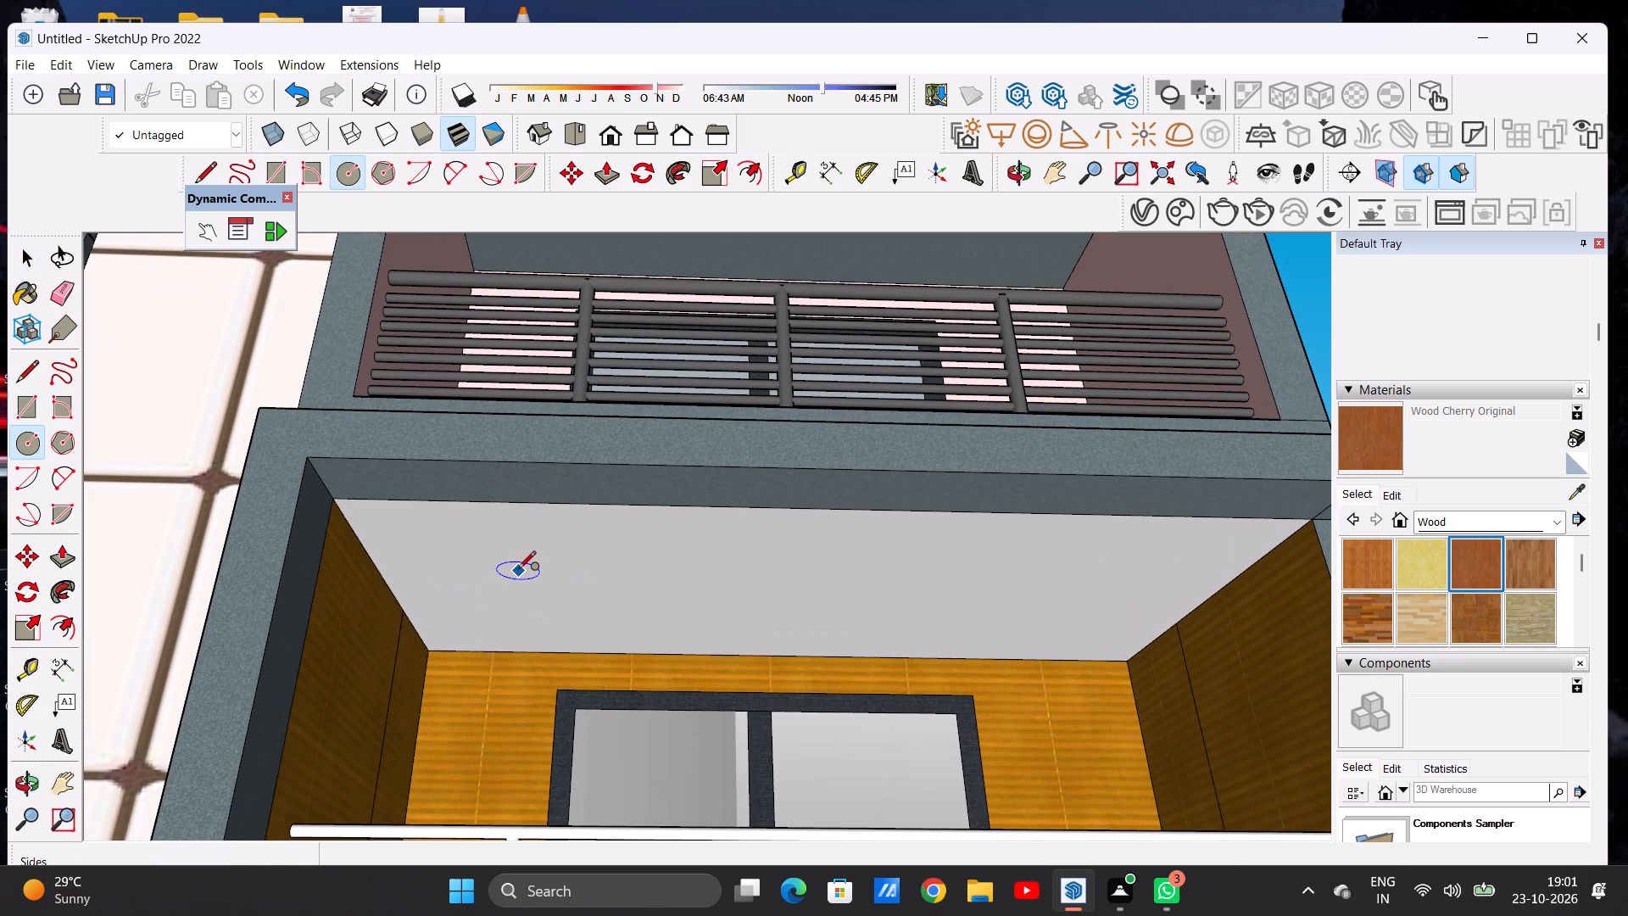
left_click(541, 567)
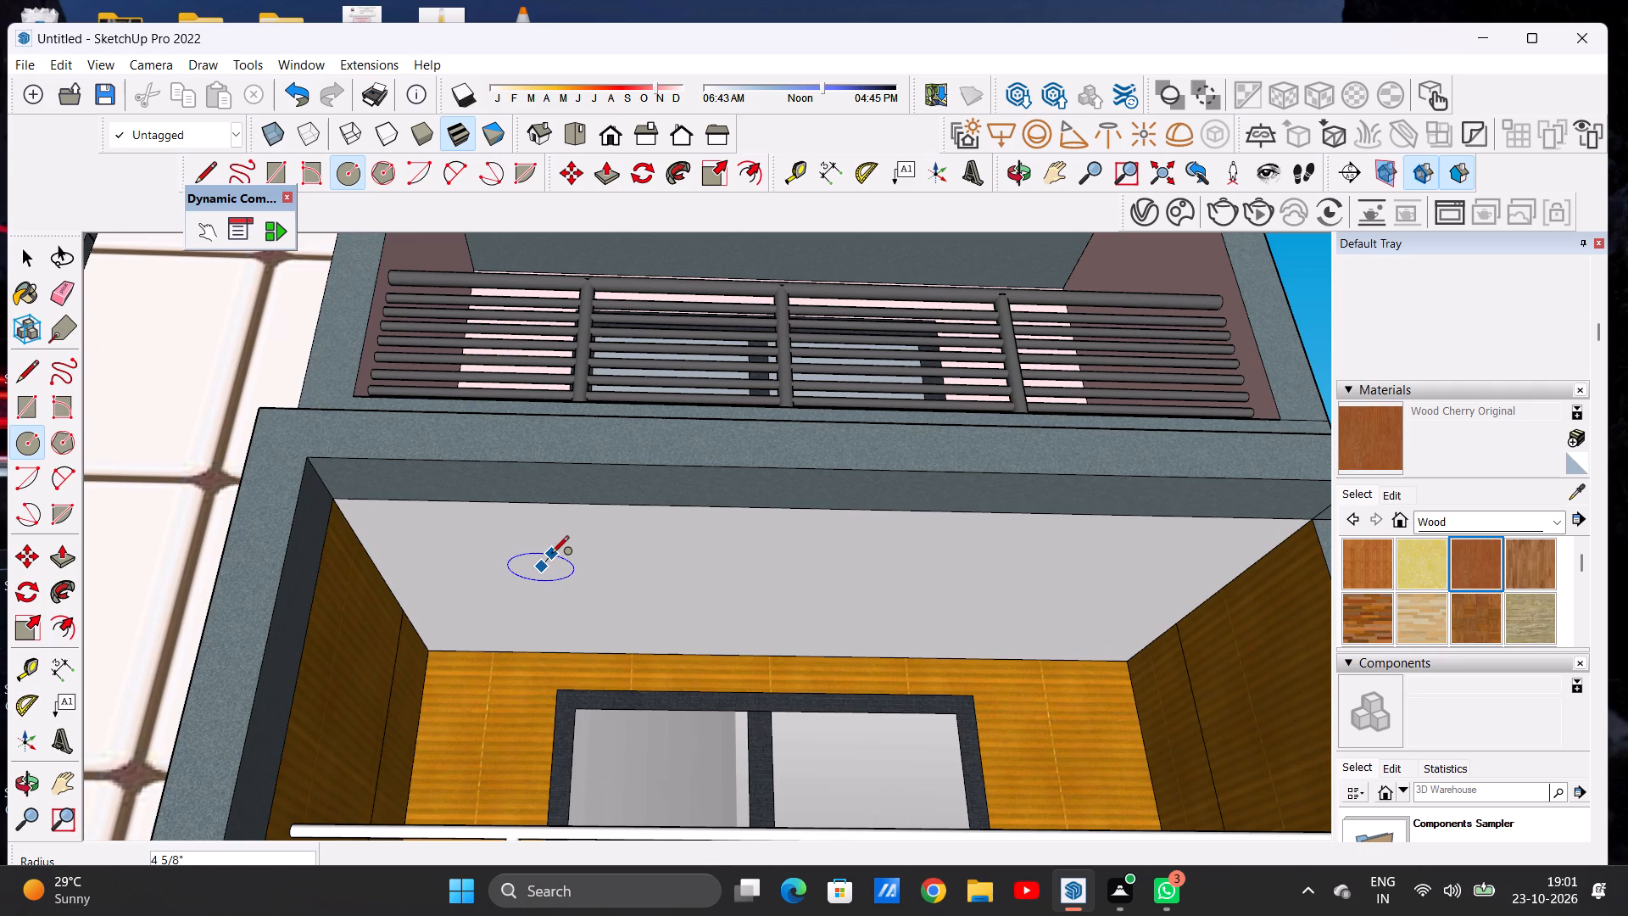
left_click(551, 555)
key("space")
Copy the ceiling circle about 6' 4" towards the middle balcony's right end, and copy that one back about 3' 5" to the ceiling's middle.
double_click(549, 569)
key("m")
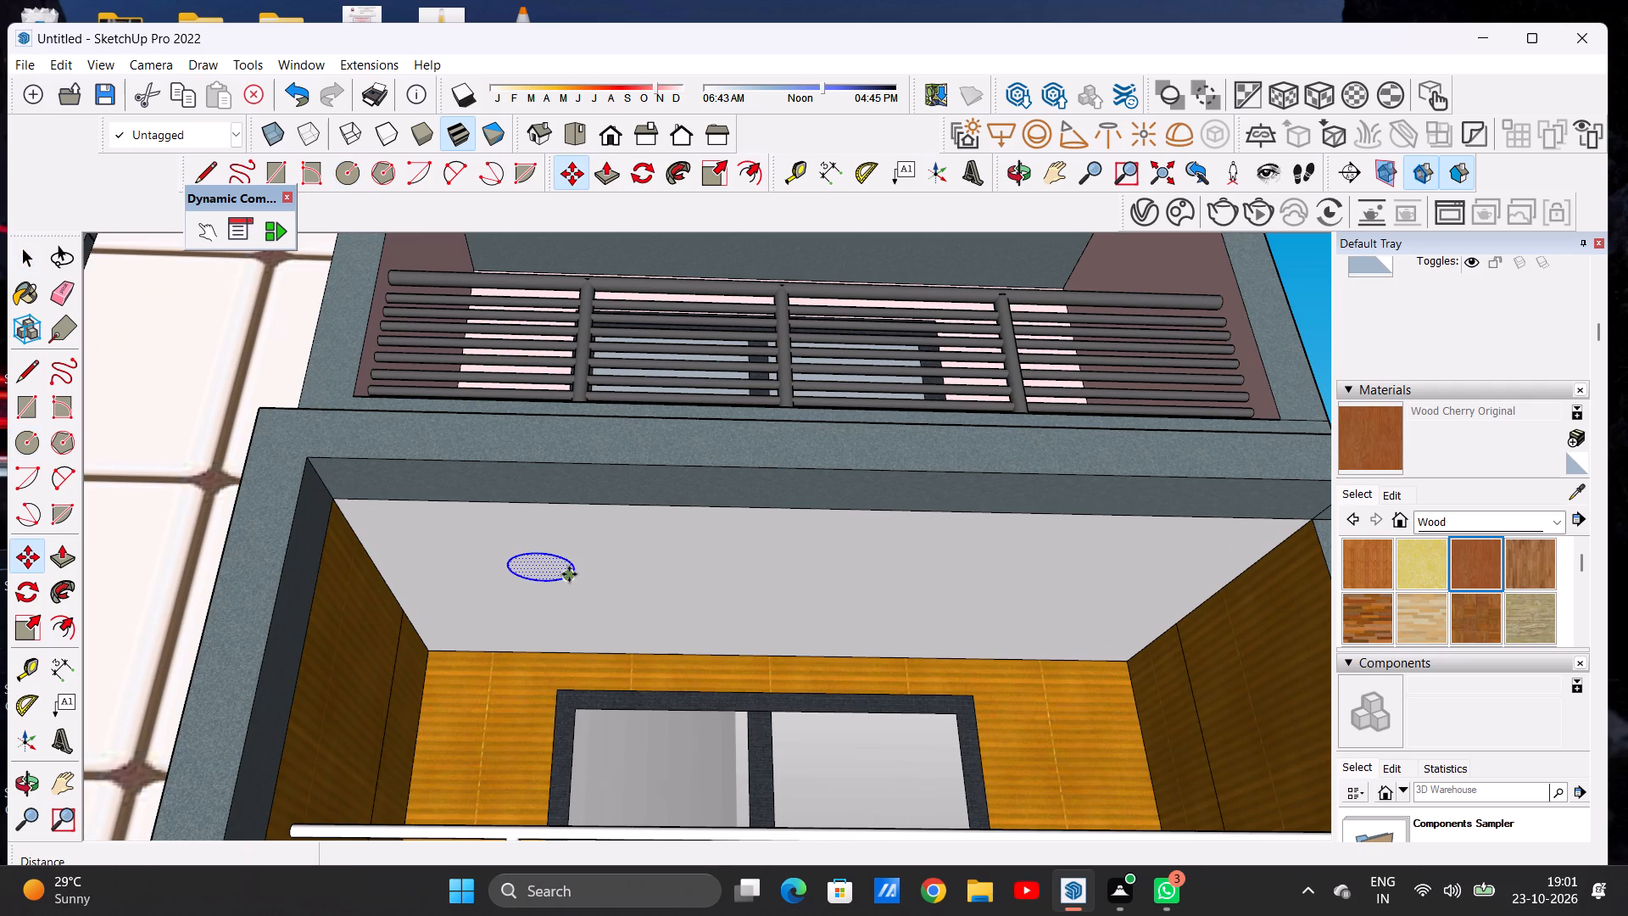
left_click(569, 574)
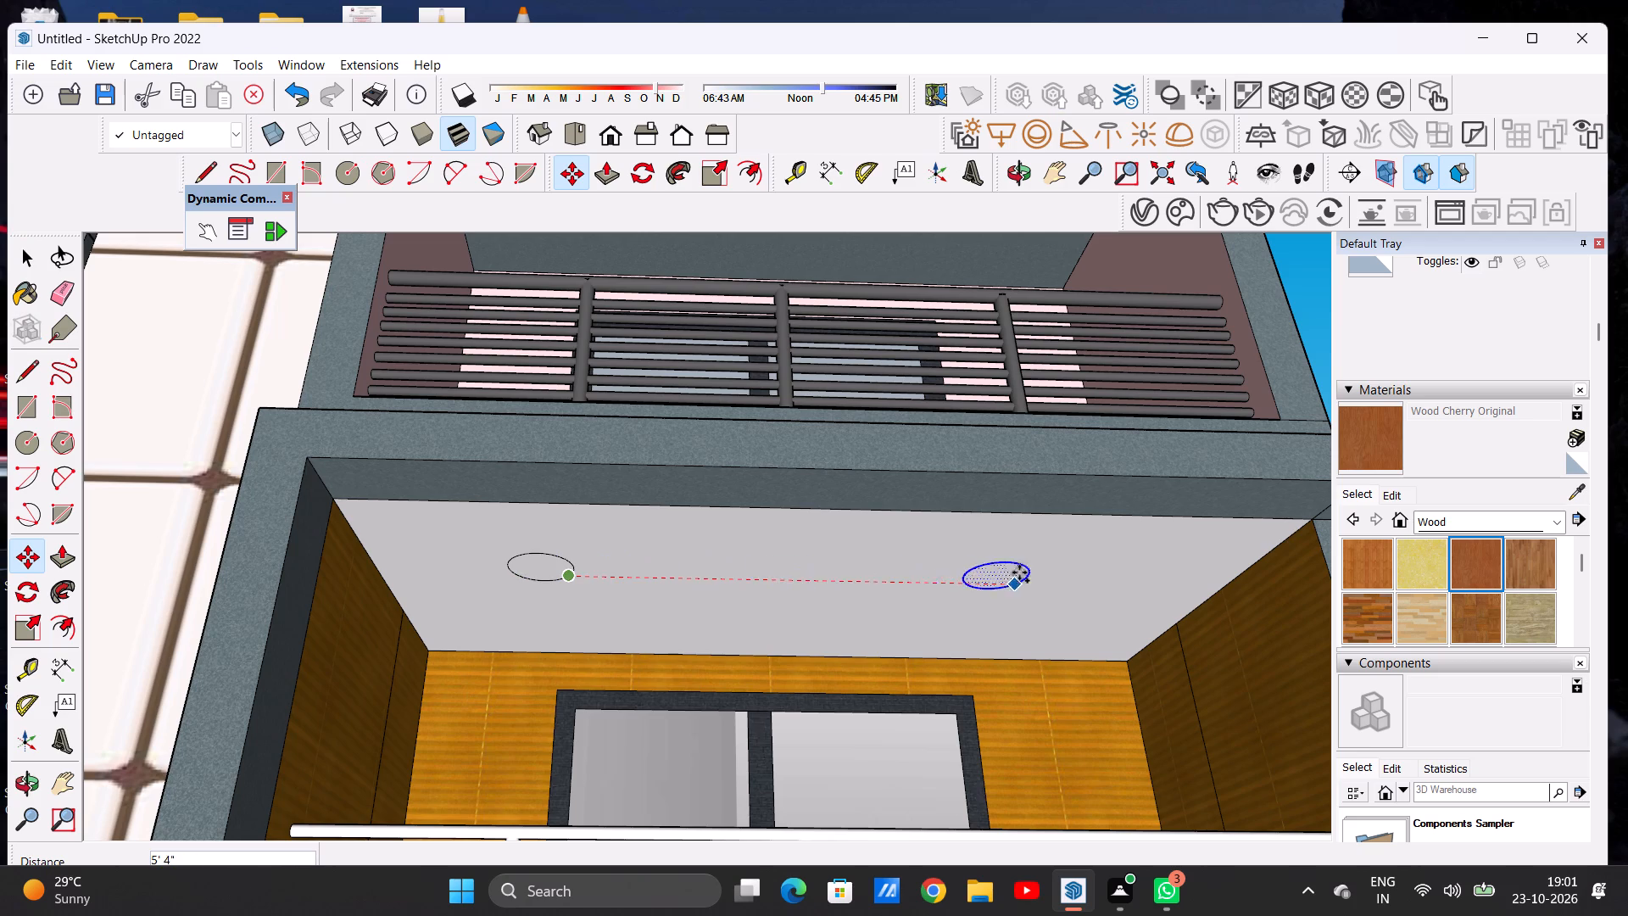
left_click(1088, 575)
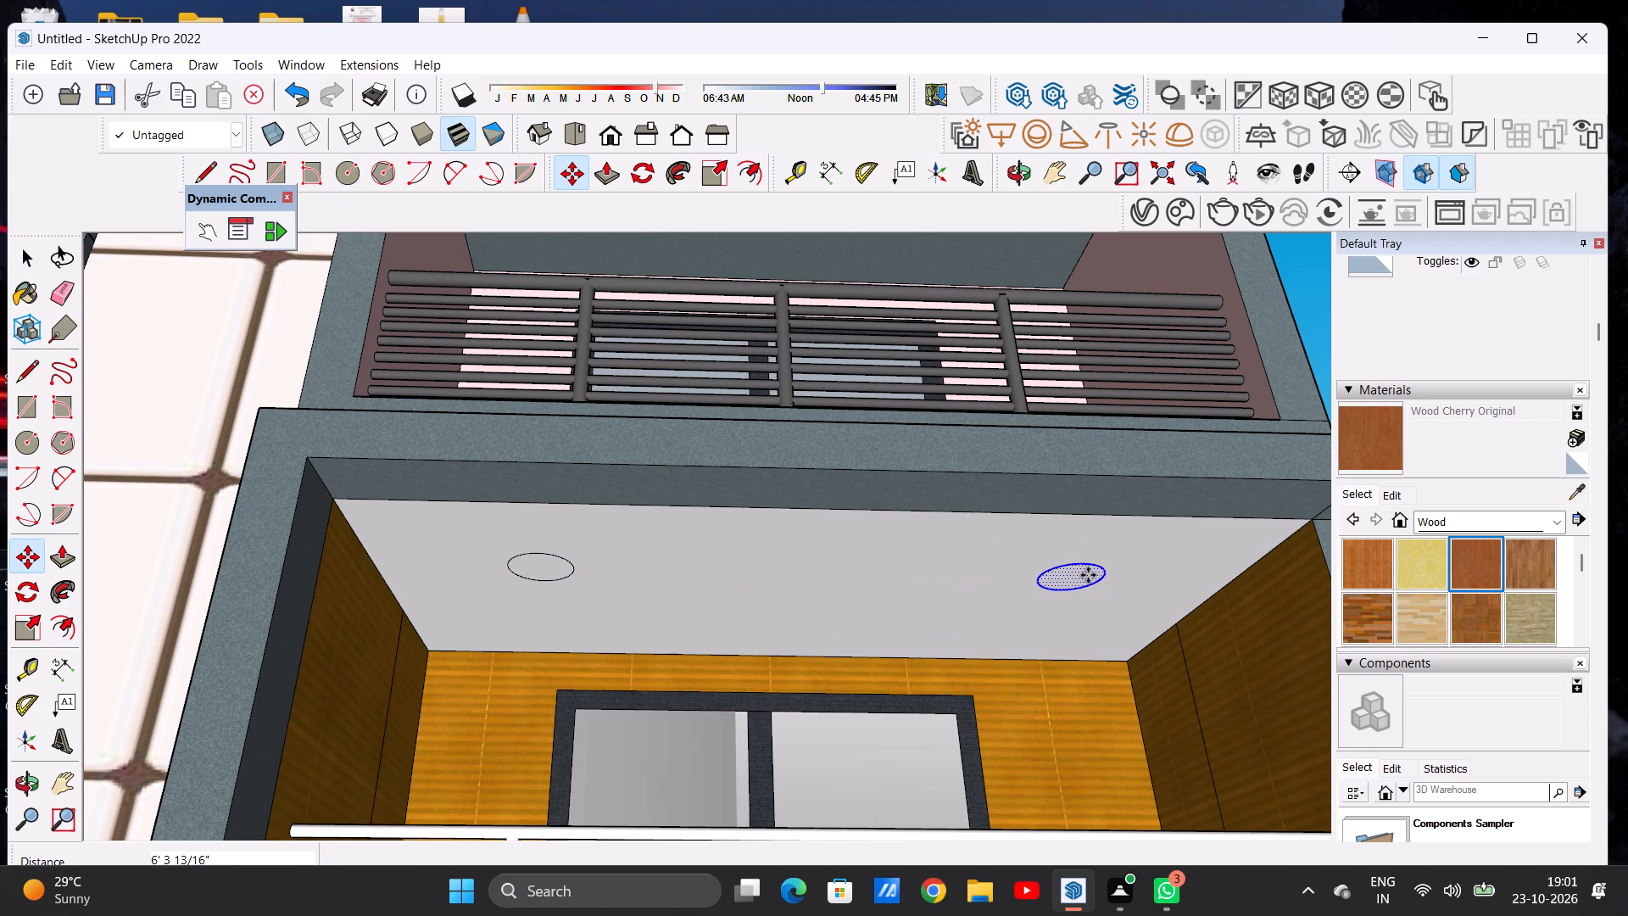
left_click(1088, 575)
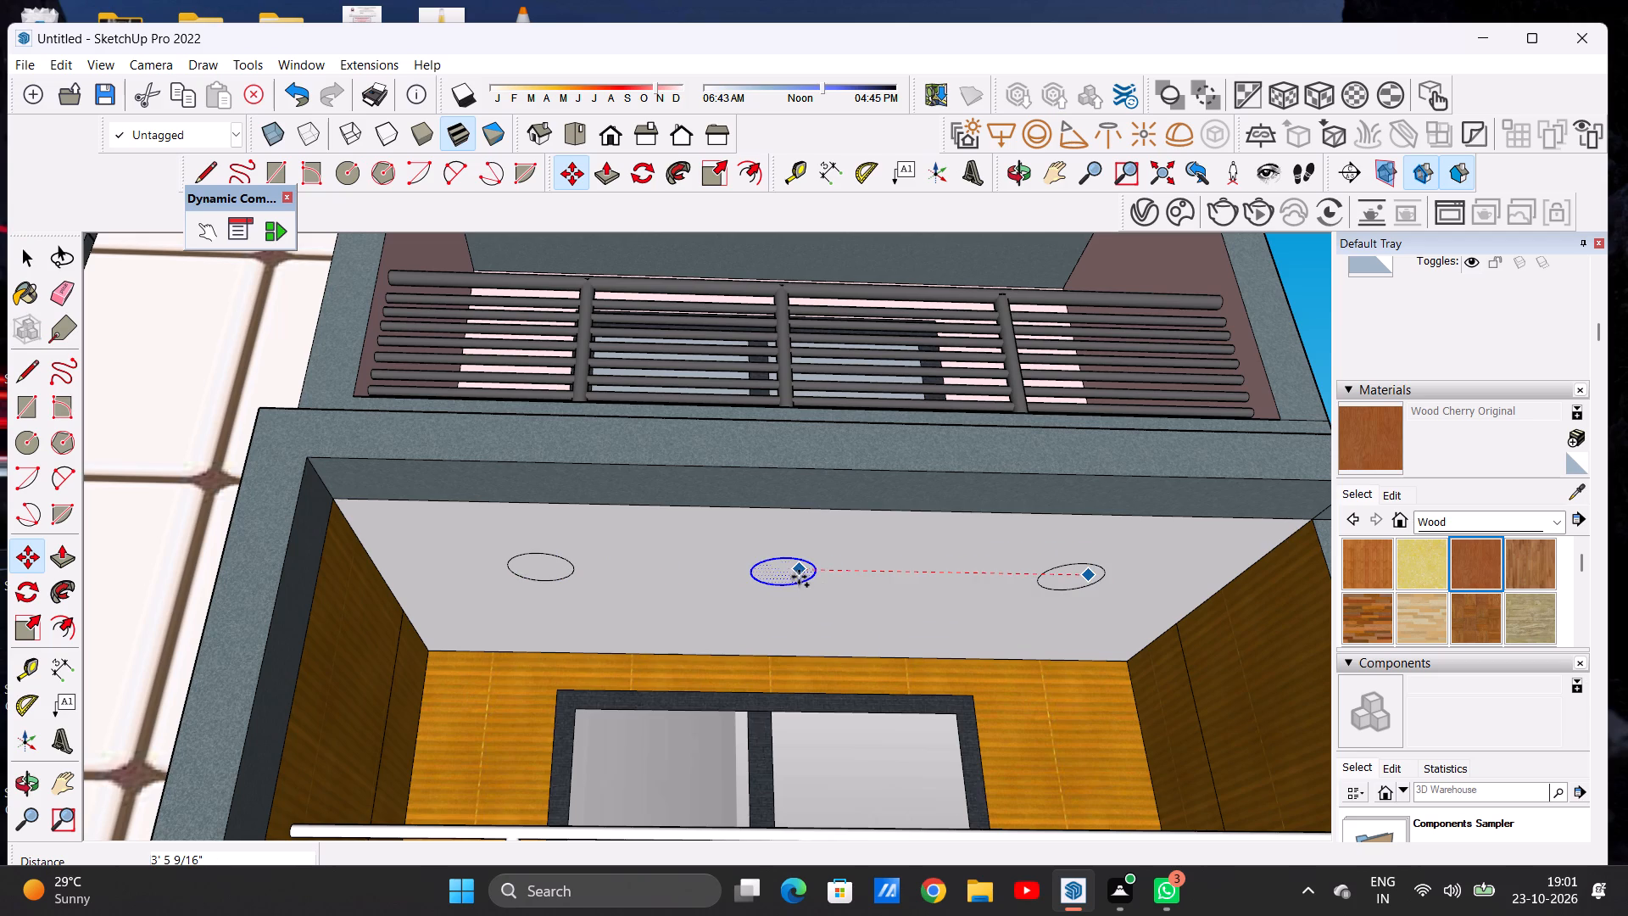
left_click(799, 574)
key("space")
scroll(704, 603, "up", 1)
scroll(704, 603, "down", 12)
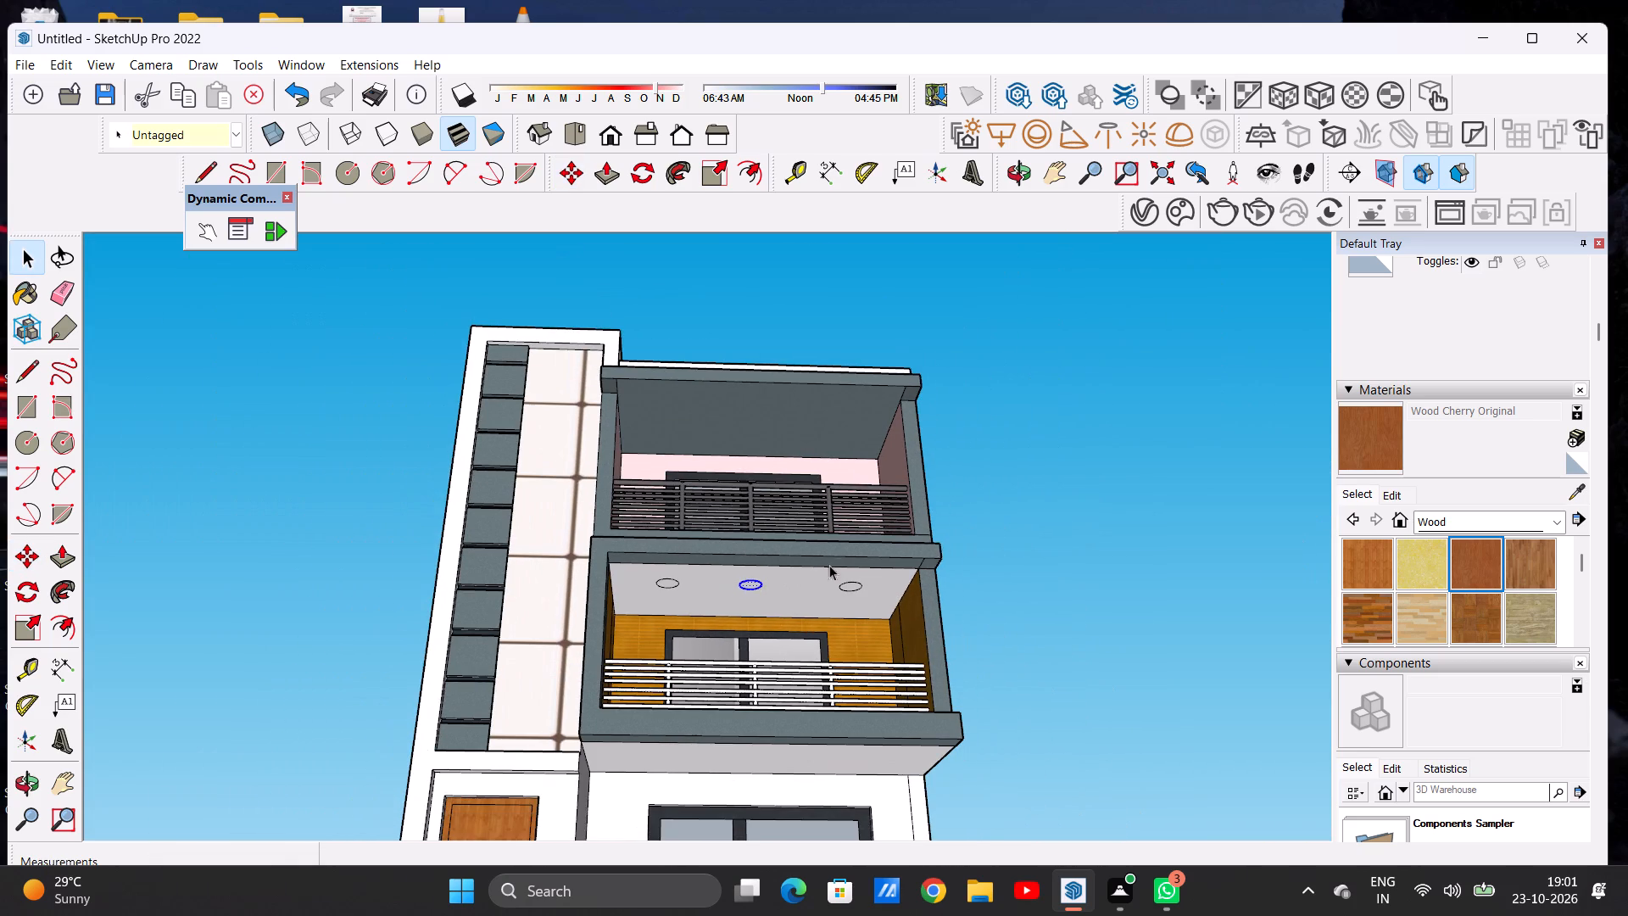
left_click(1114, 516)
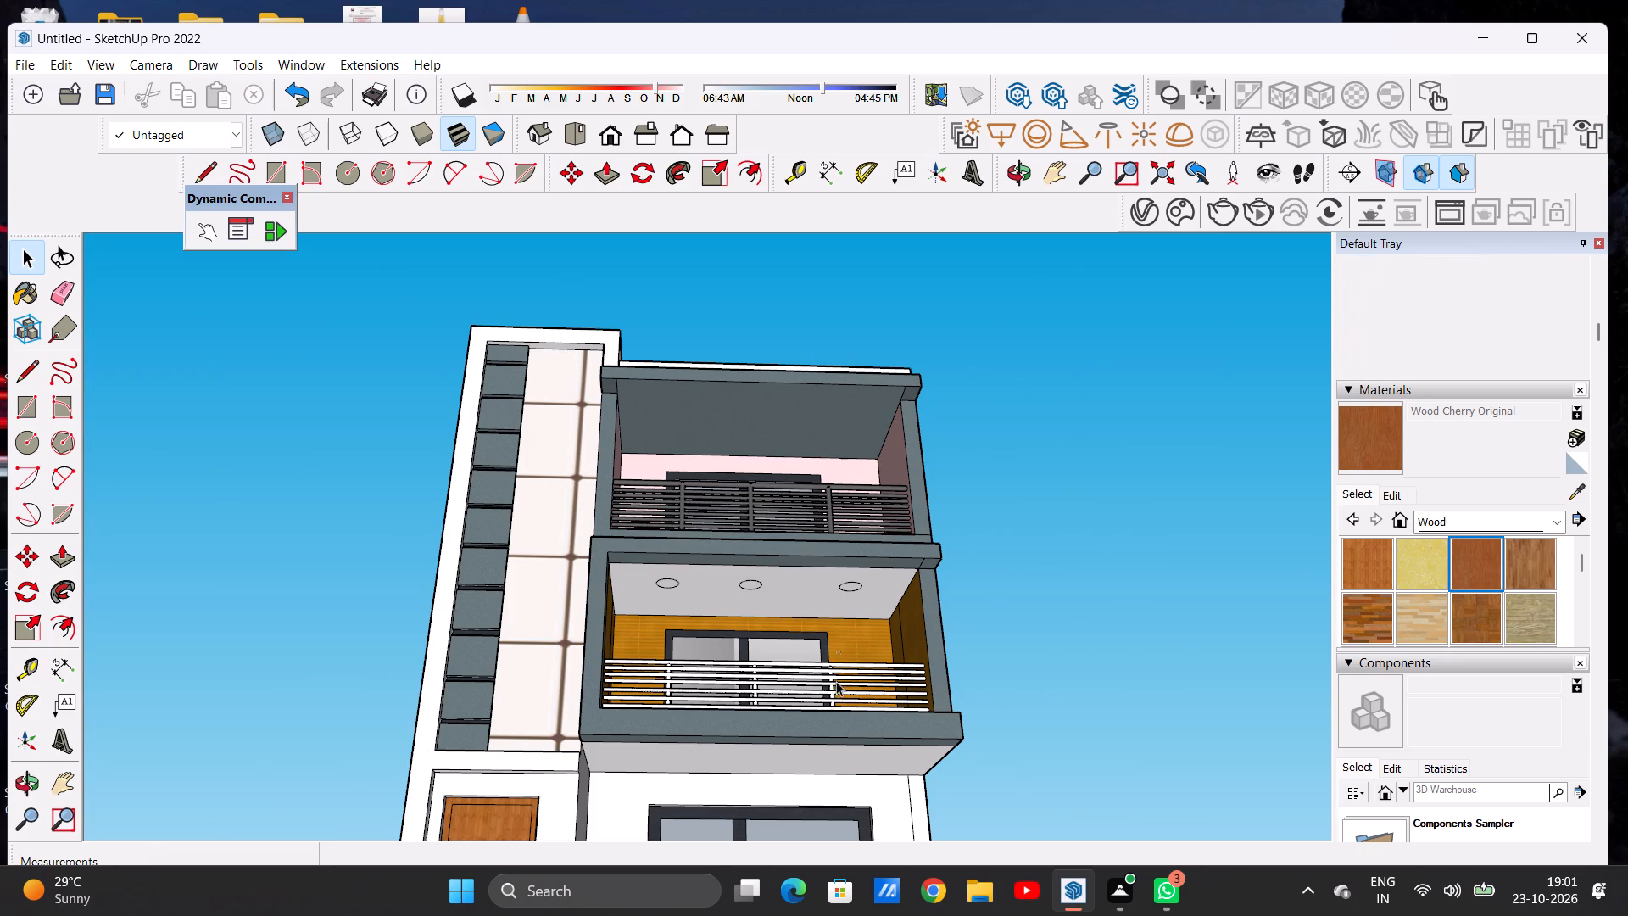
Paint the middle balcony's ceiling around the three circles with Wood Cherry Original.
scroll(828, 681, "up", 4)
middle_click_drag(767, 566, 697, 603)
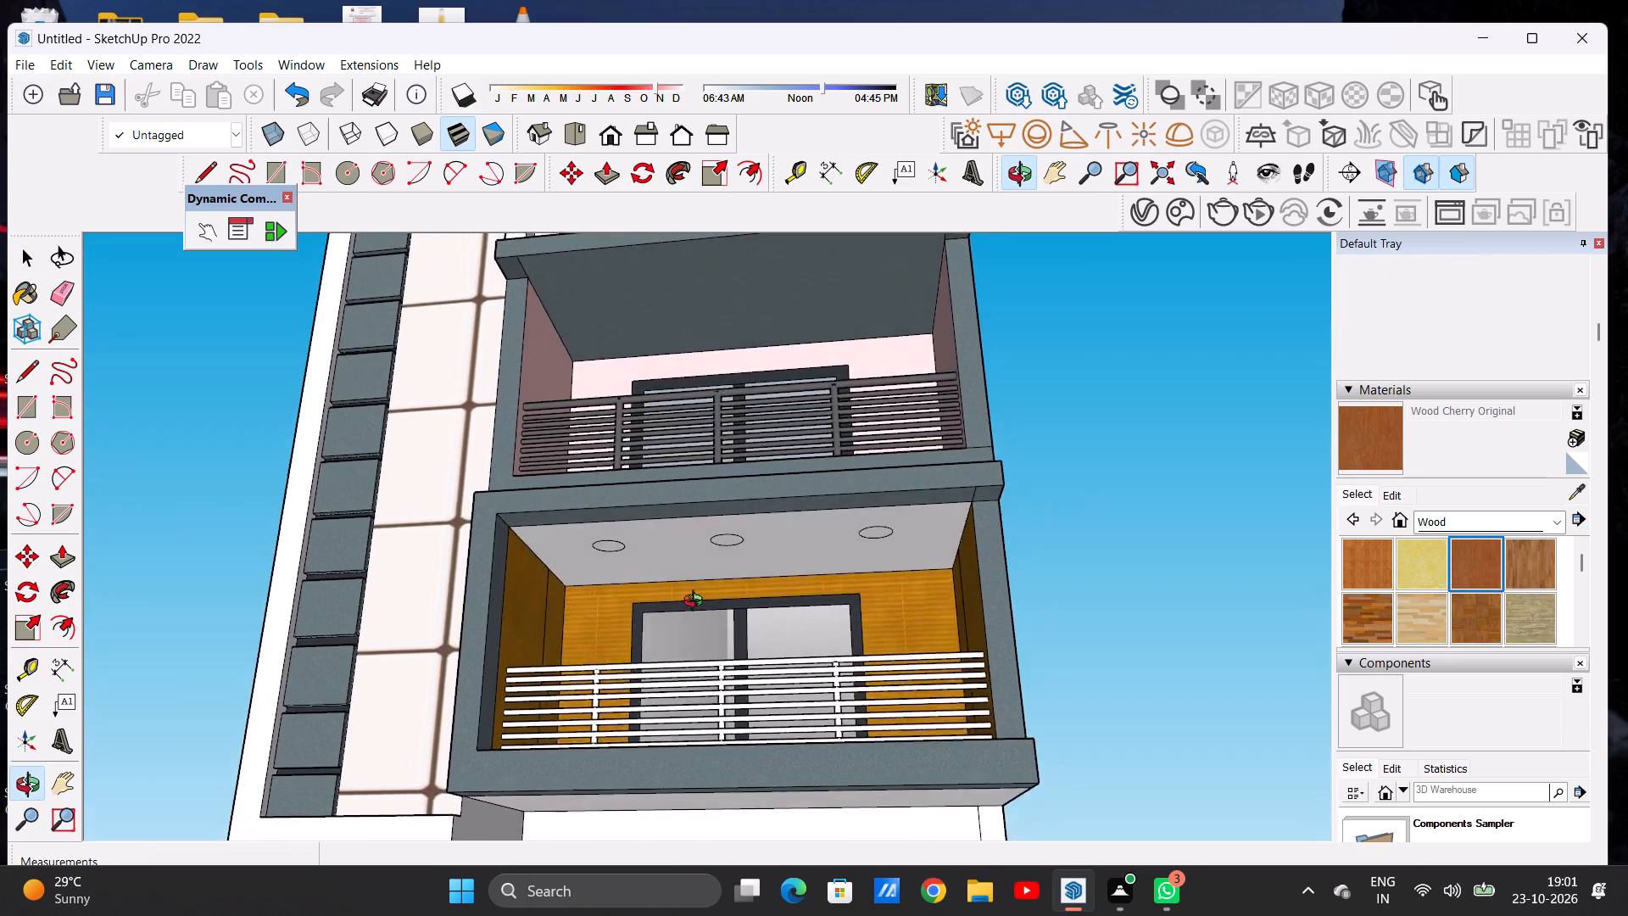
middle_click_drag(697, 603, 773, 573)
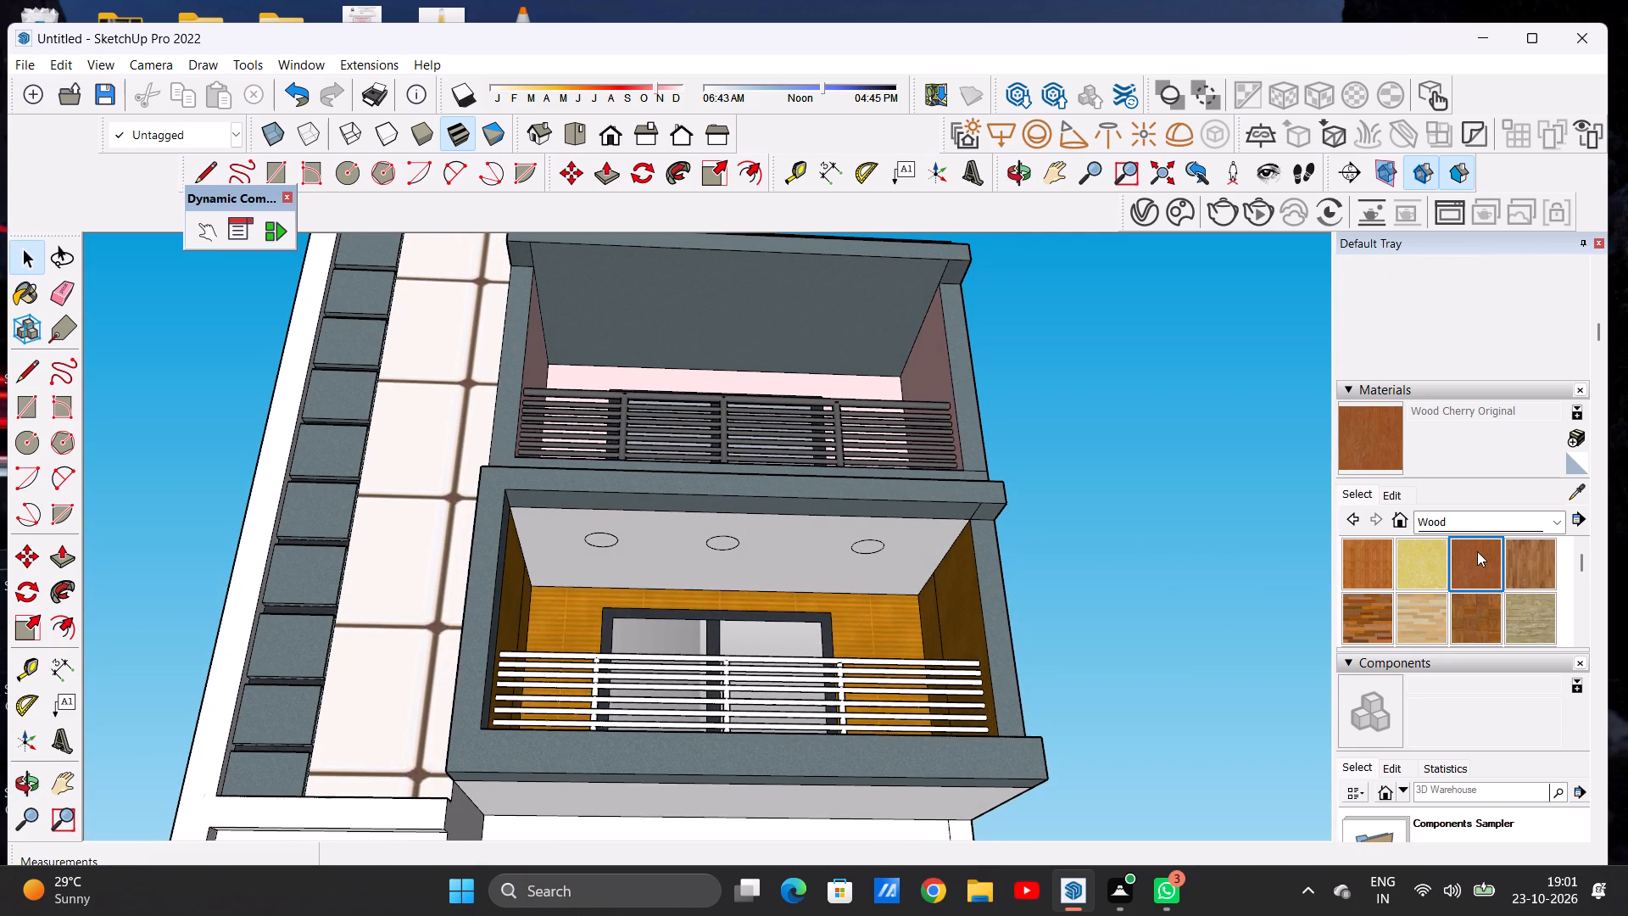
left_click(1477, 551)
left_click(782, 537)
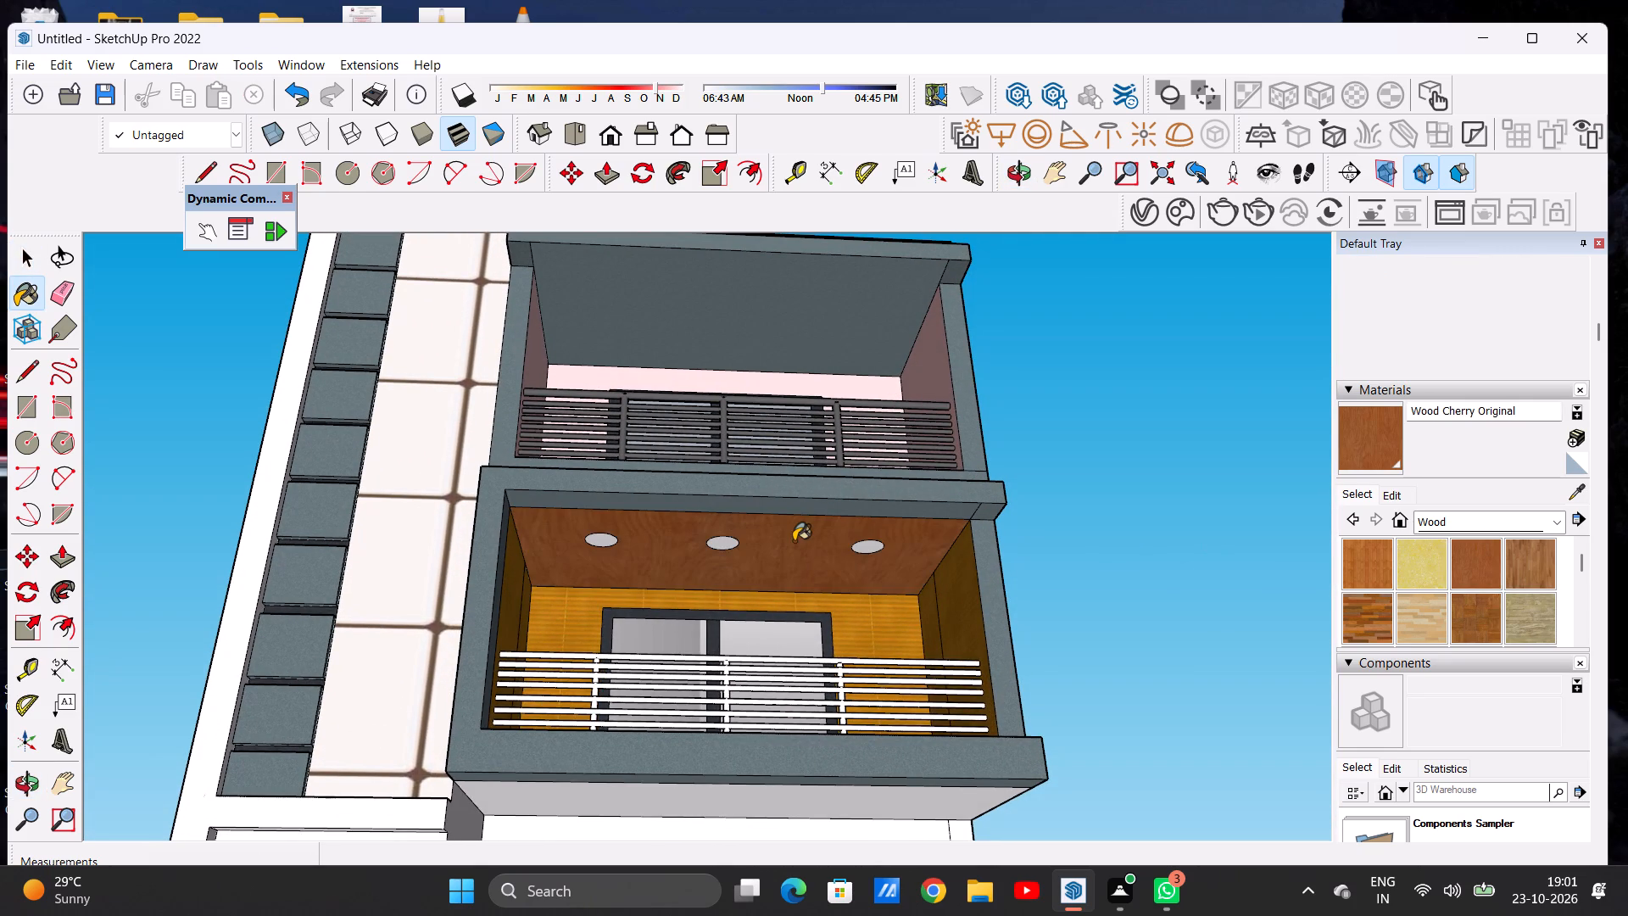
key("space")
Paint the top balcony's ceiling white with Color M00 from the Colors collection.
scroll(754, 628, "down", 10)
middle_click_drag(855, 554, 786, 737)
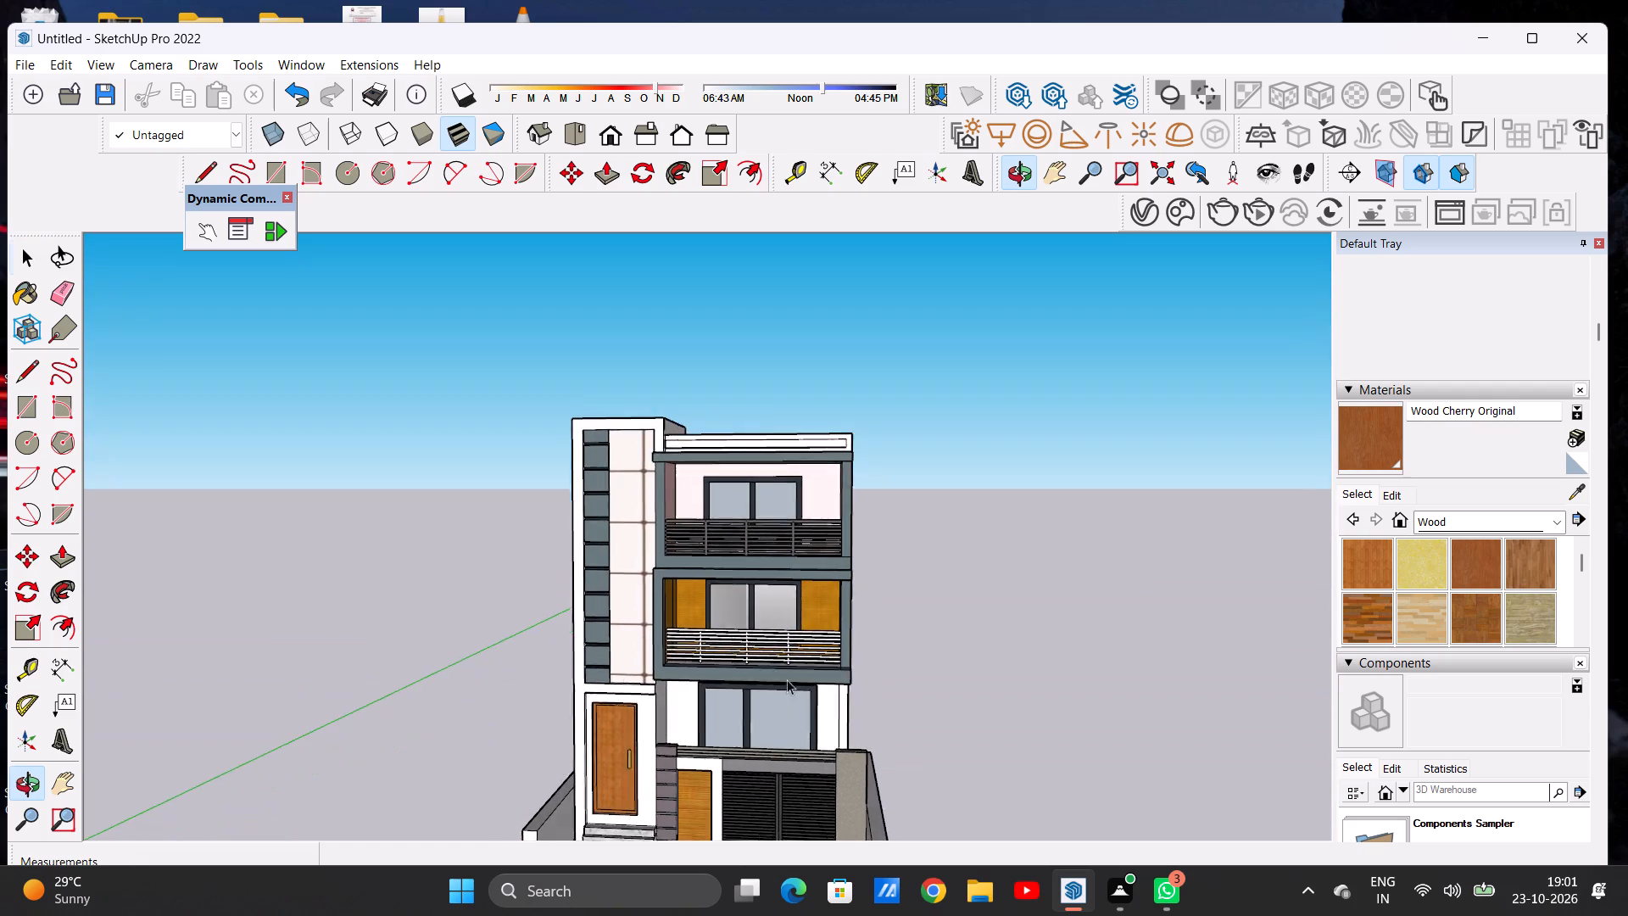
scroll(759, 505, "up", 6)
middle_click_drag(719, 471, 751, 302)
scroll(773, 403, "up", 2)
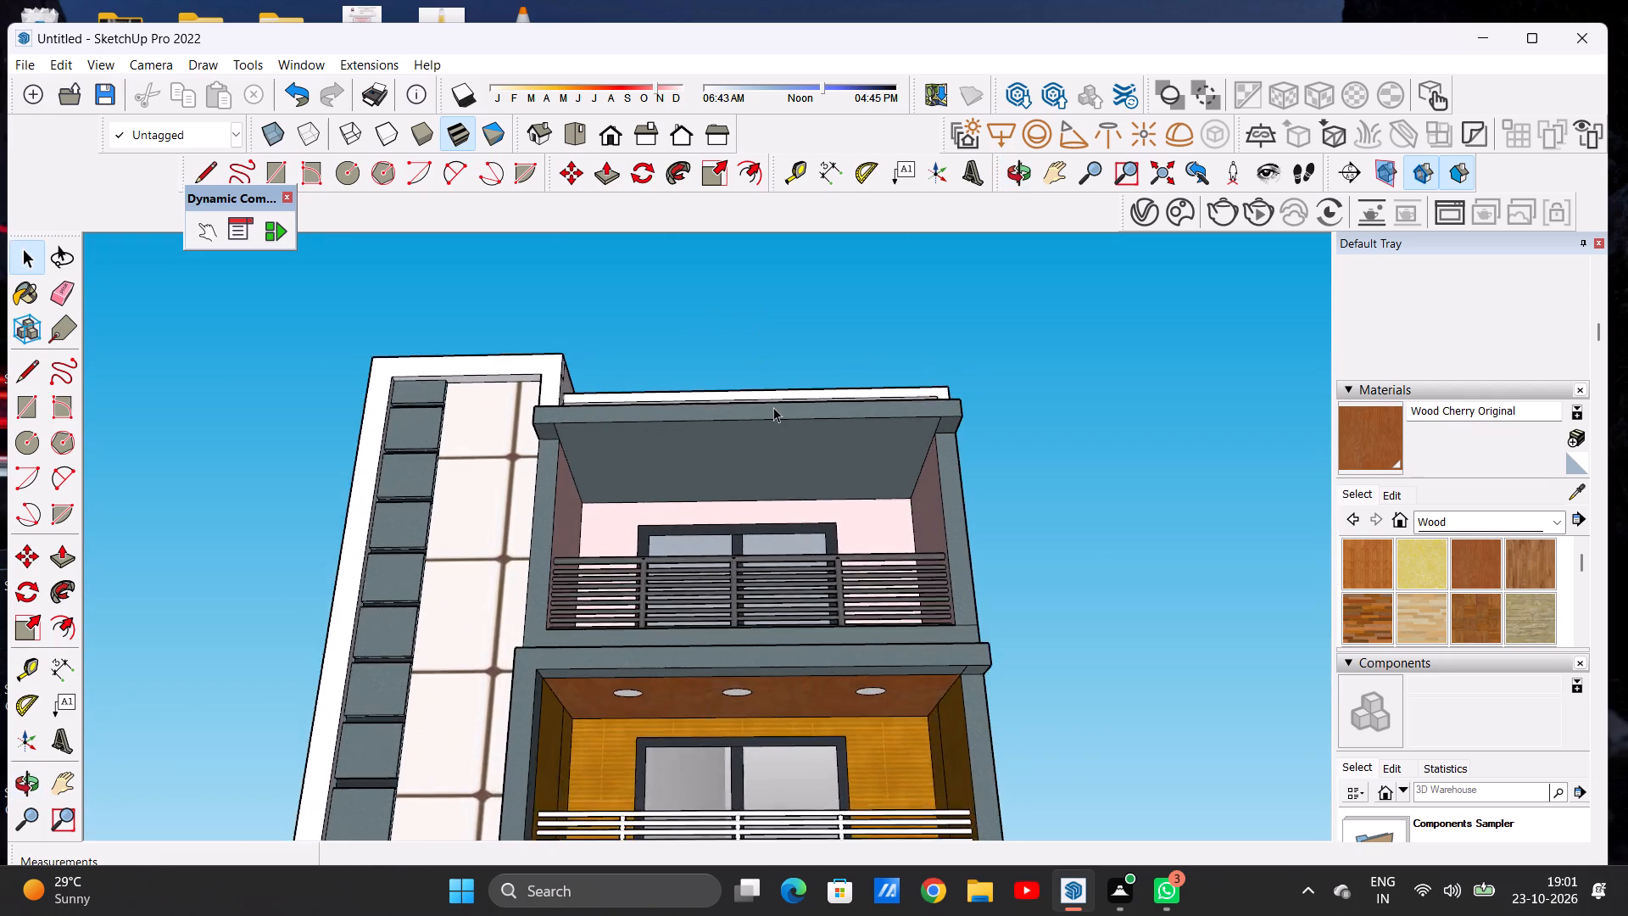
scroll(773, 407, "up", 5)
left_click(1443, 522)
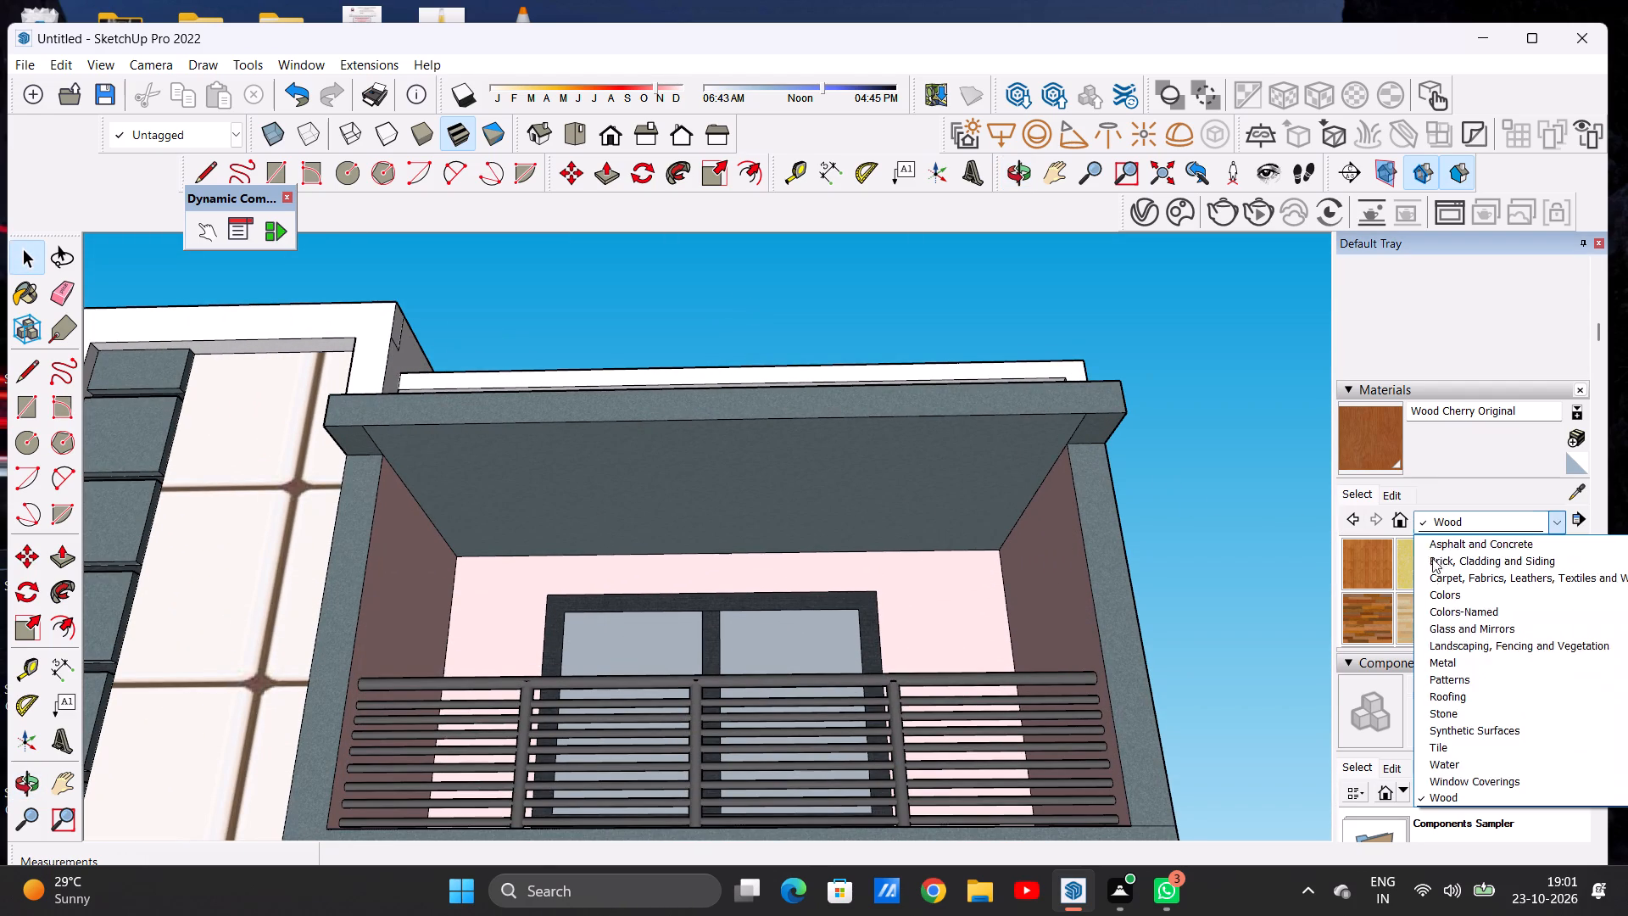
left_click(1452, 600)
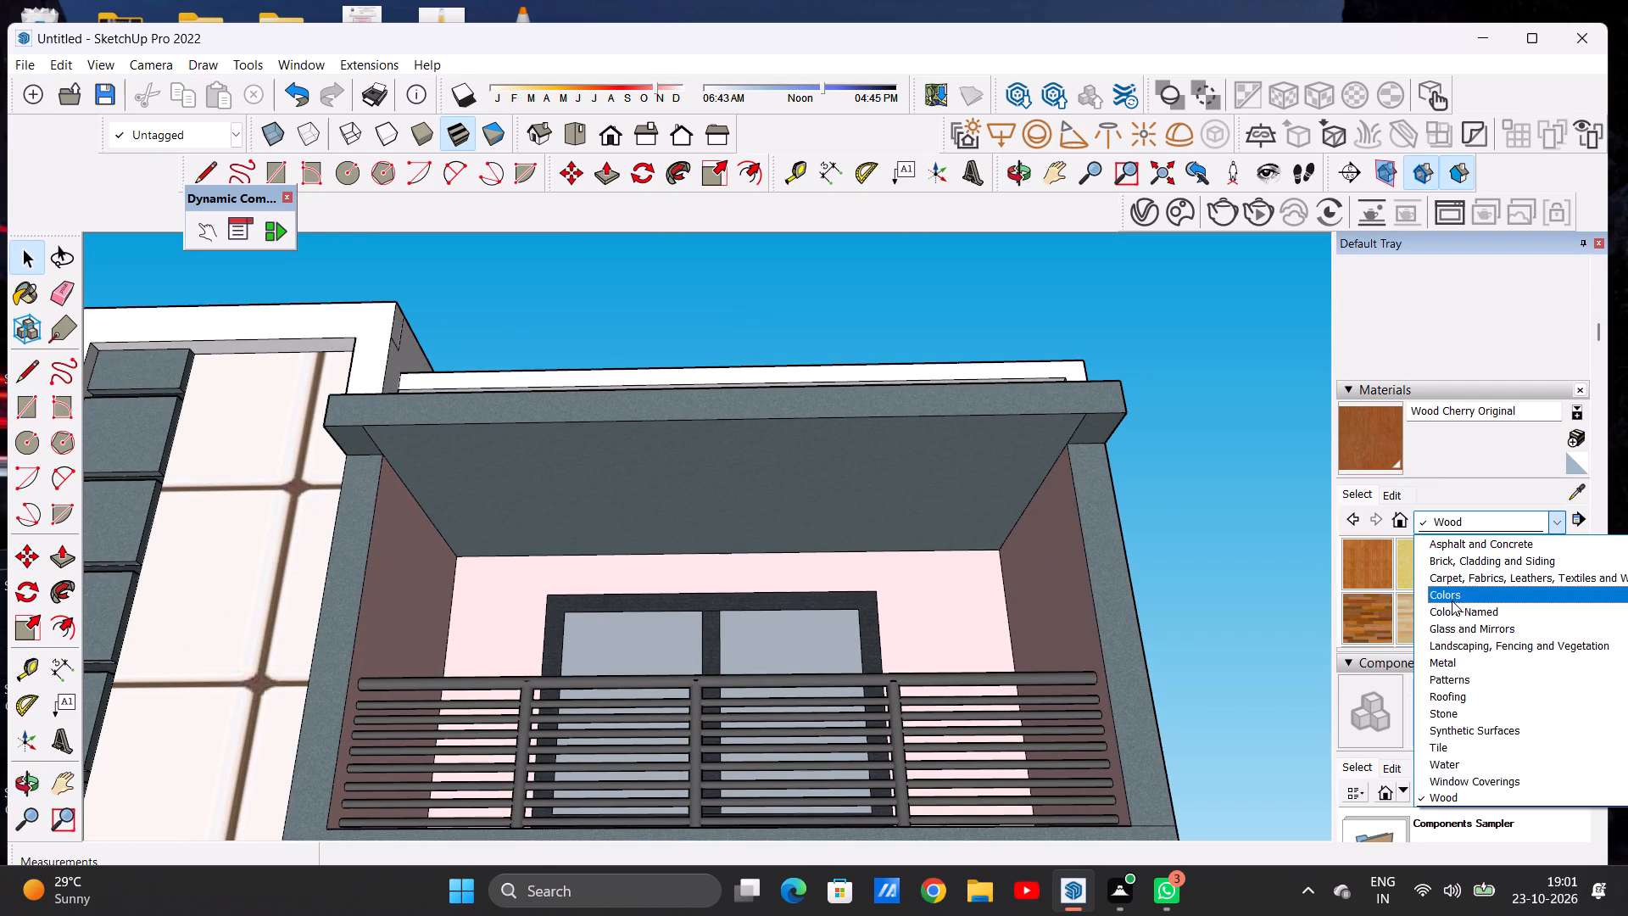
scroll(1436, 606, "down", 10)
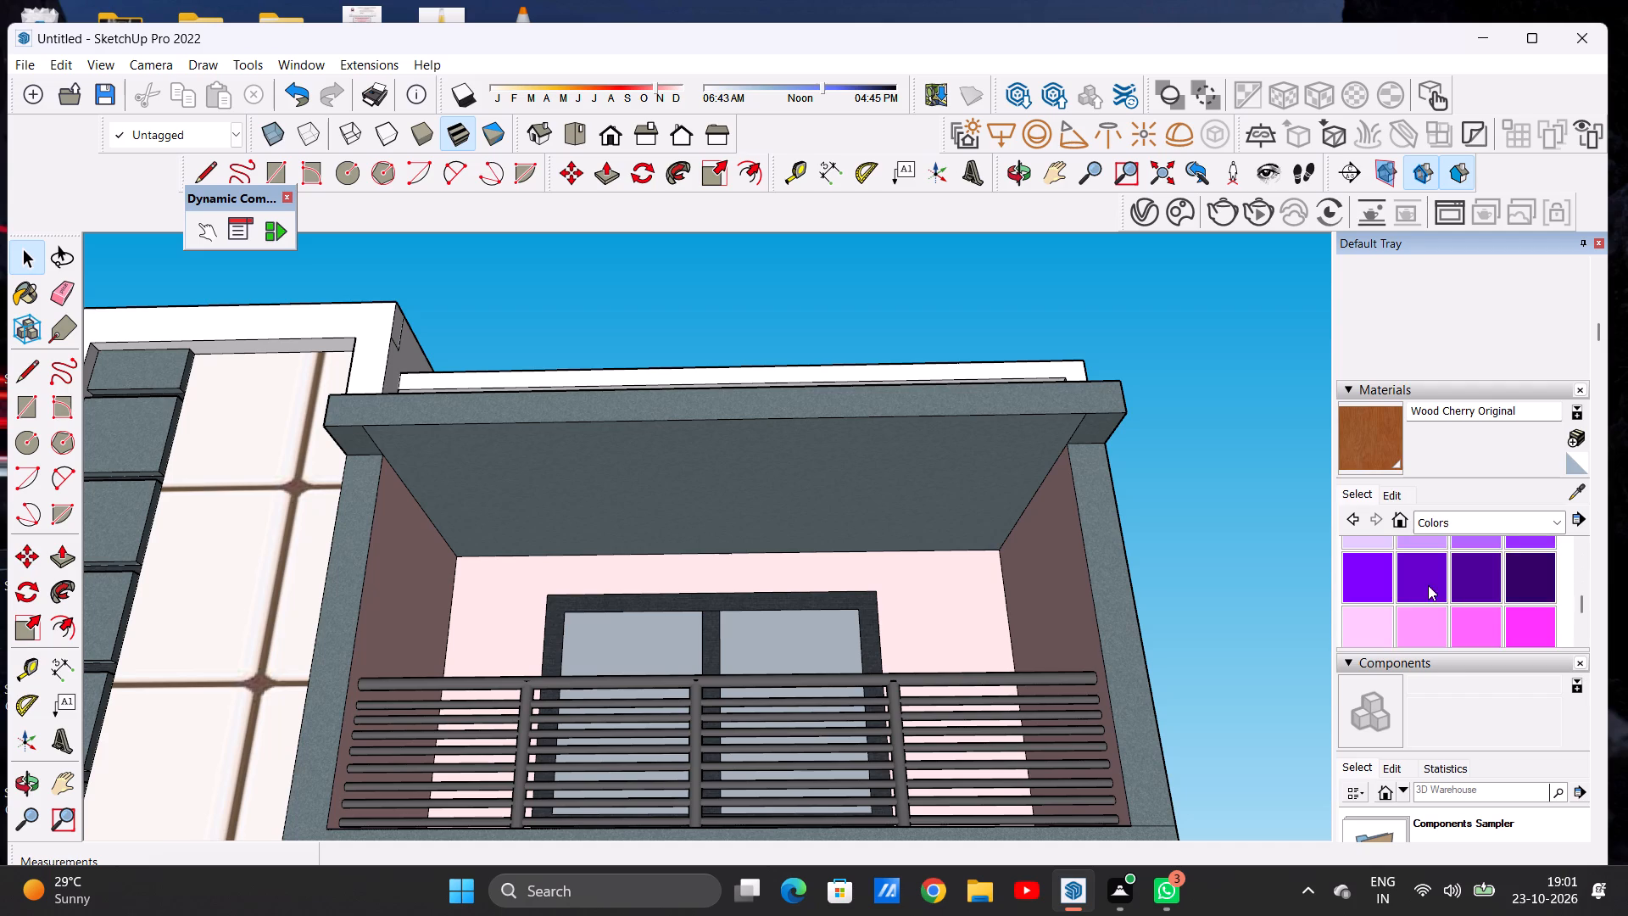
scroll(1428, 585, "down", 5)
scroll(1432, 480, "up", 1)
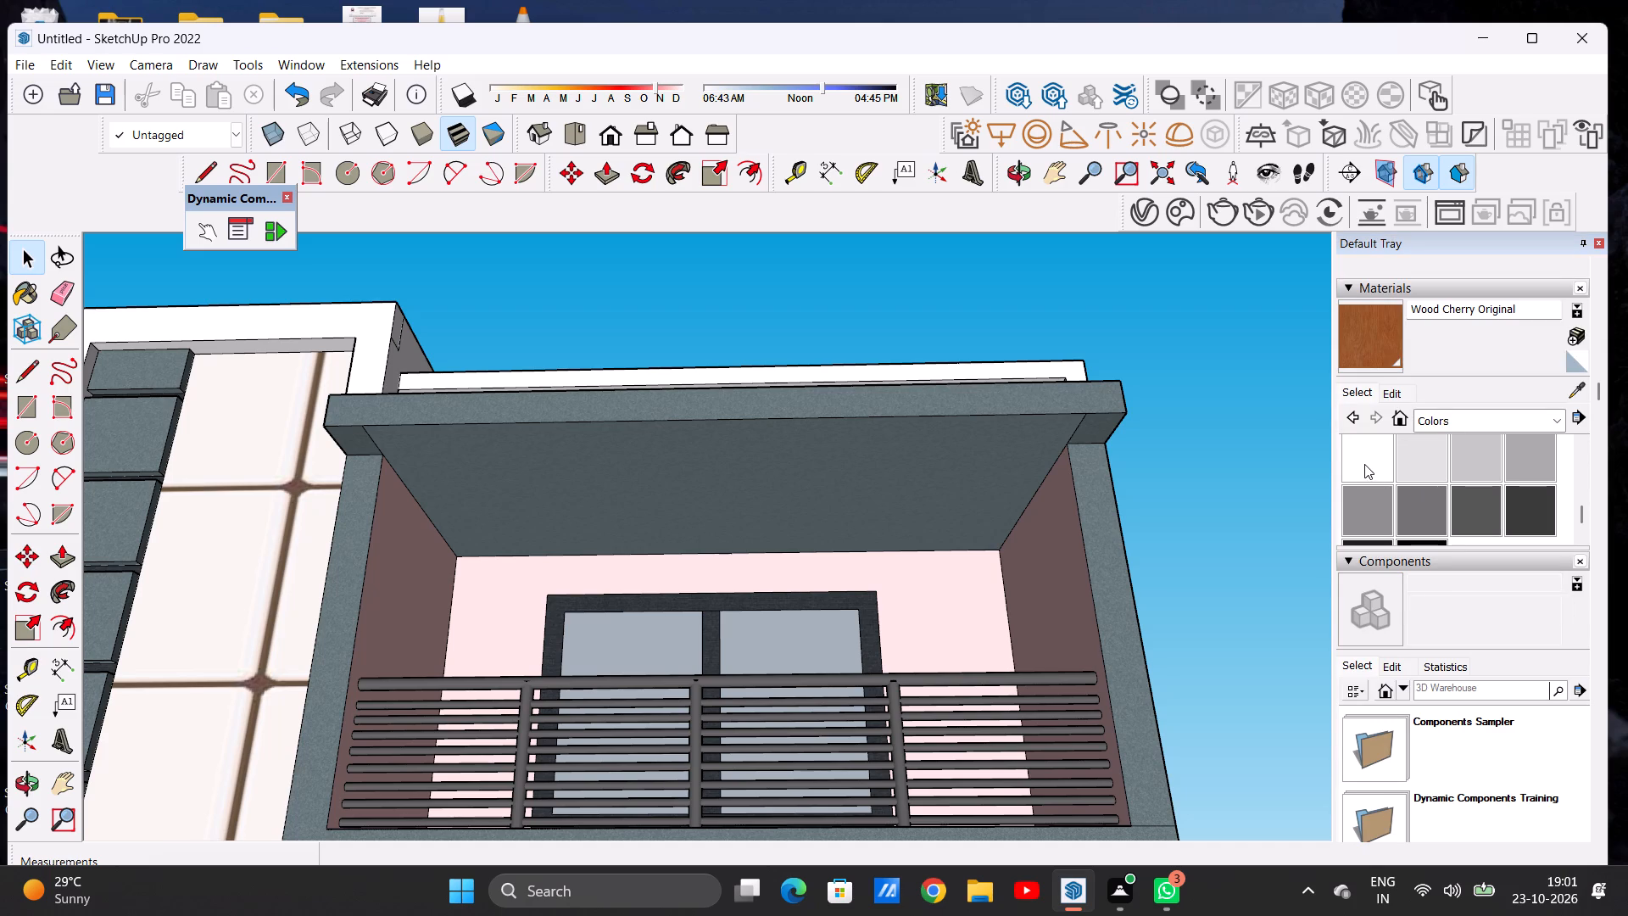
left_click(1364, 464)
left_click(961, 456)
key("space")
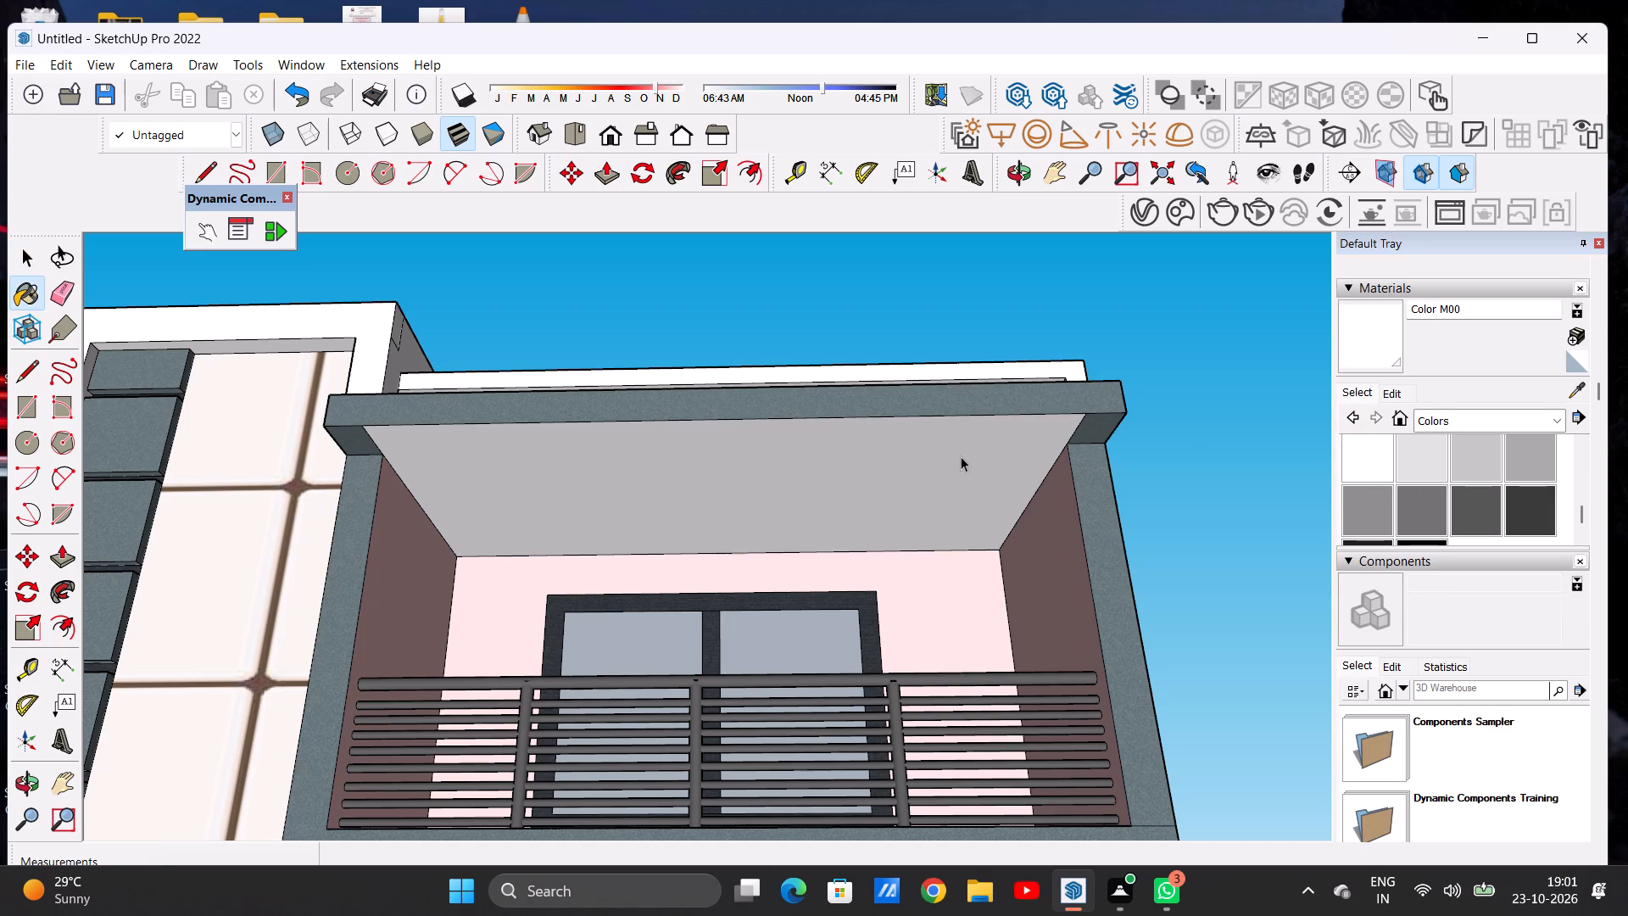
Start a circle on the top balcony's ceiling, near its left end.
key("c")
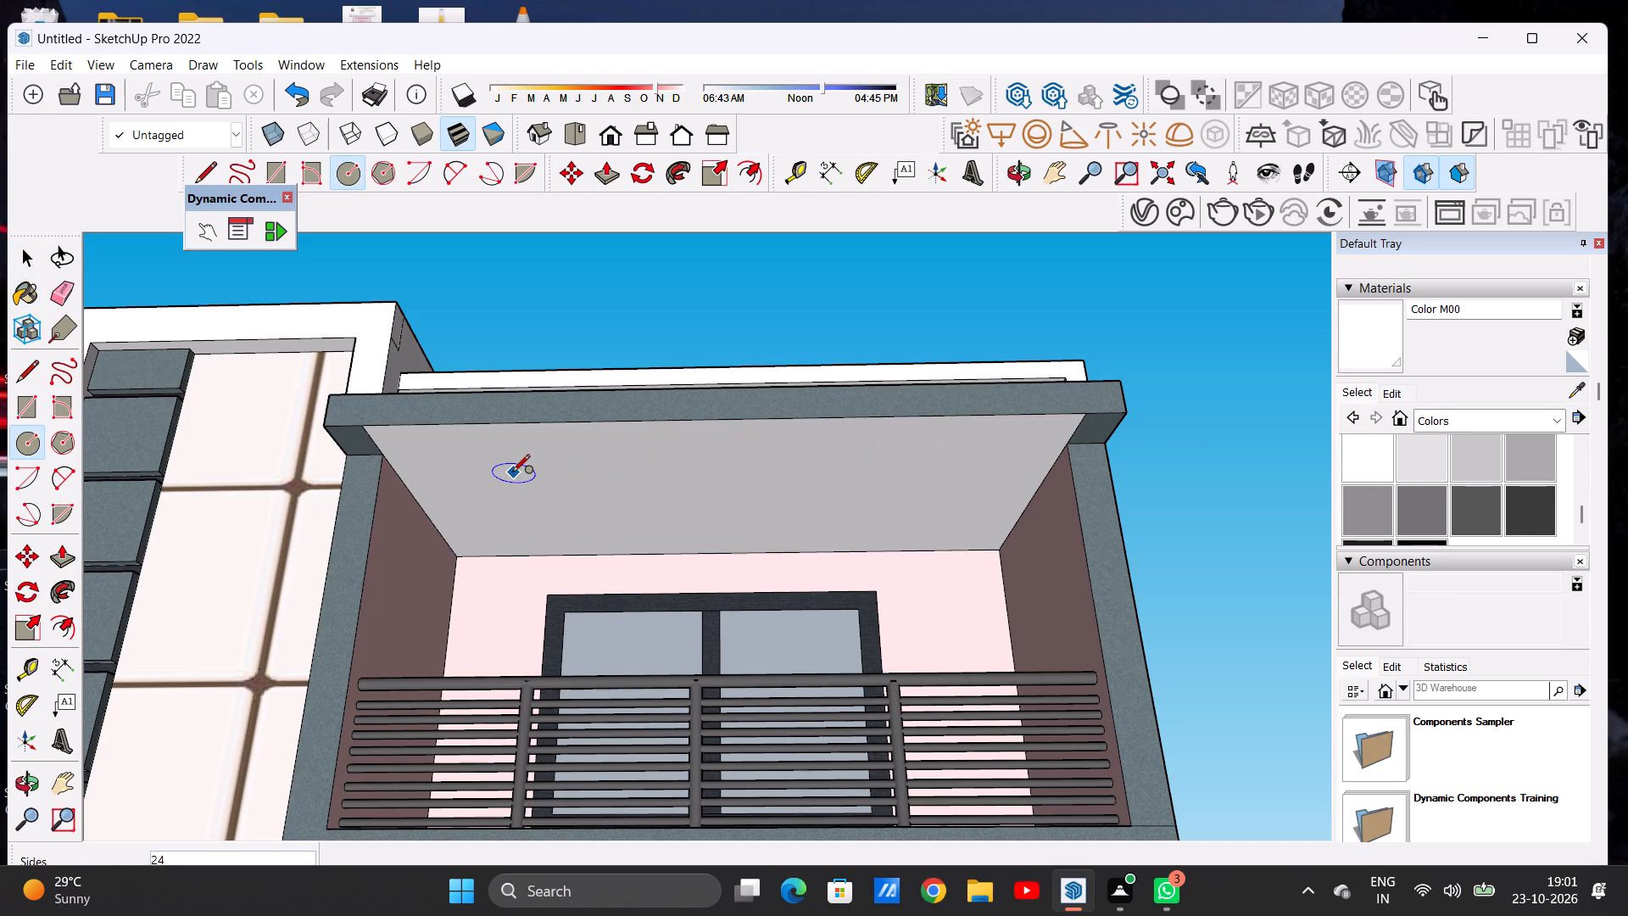
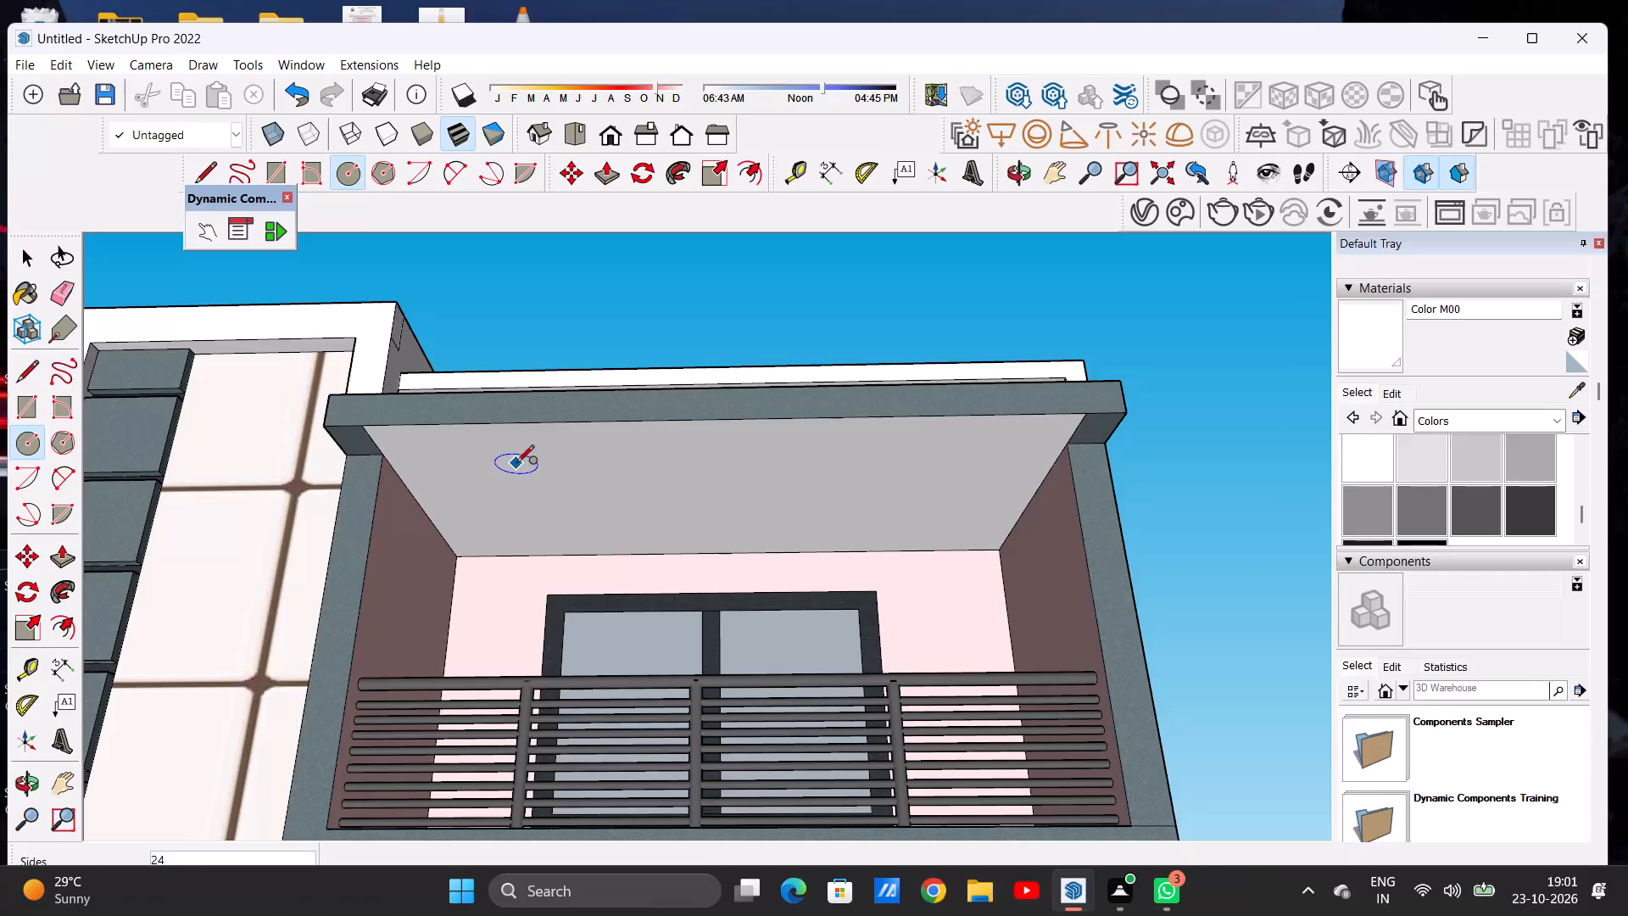
Draw a circle of about 3 1/4" radius on the top balcony's ceiling, near its front left corner.
scroll(1007, 426, "down", 6)
scroll(775, 443, "up", 5)
middle_click_drag(766, 497, 765, 464)
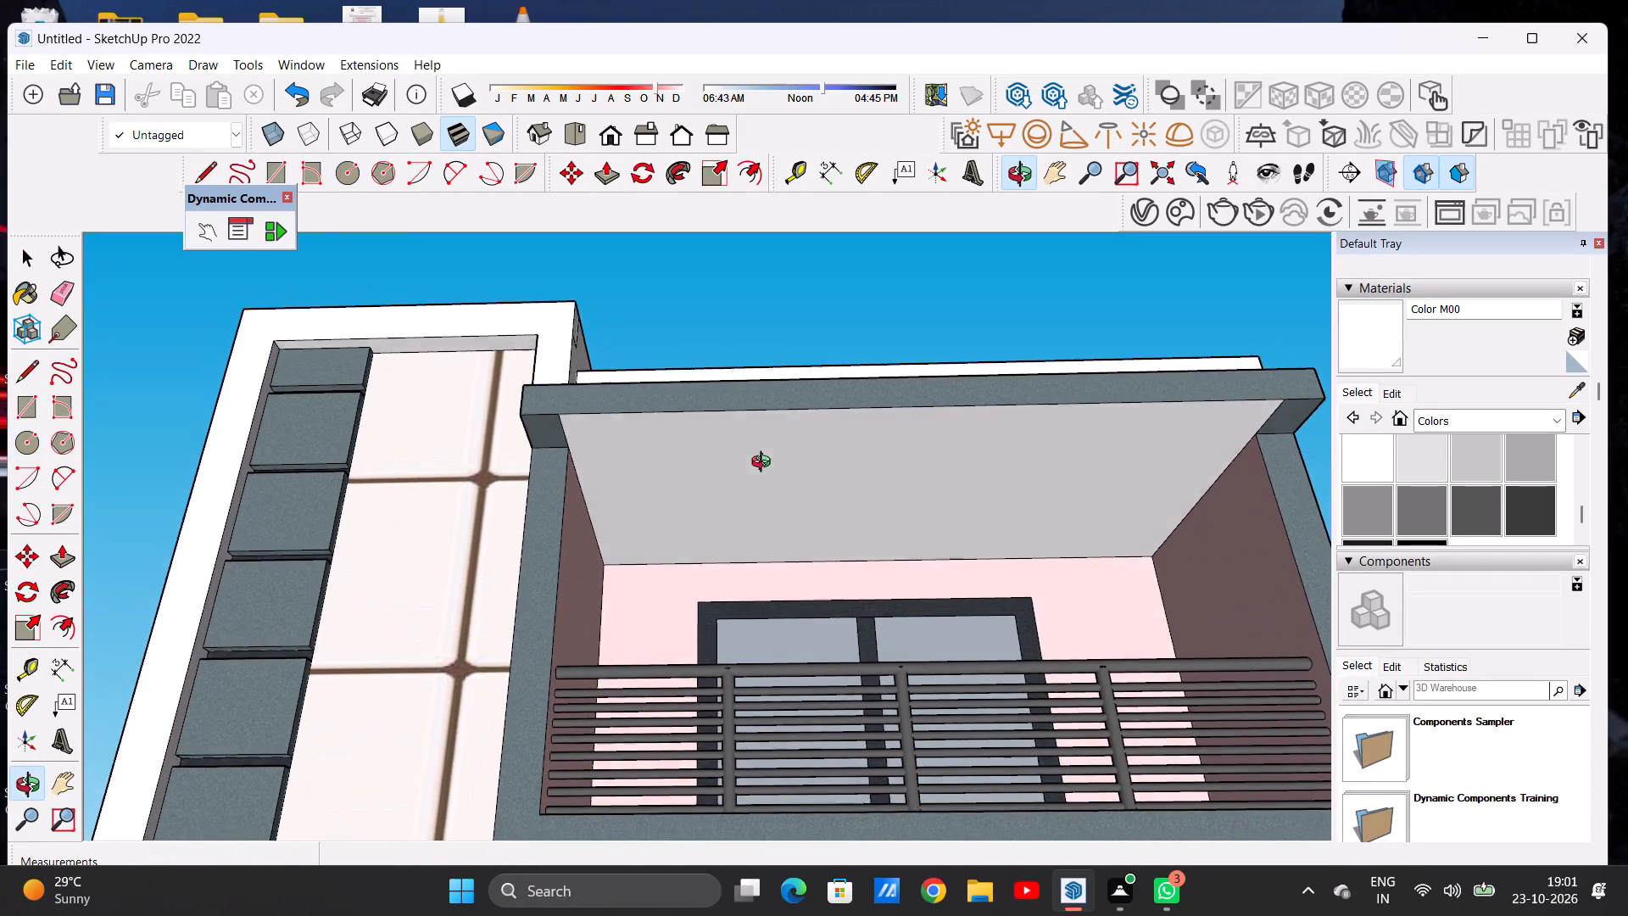
middle_click_drag(765, 464, 765, 455)
scroll(759, 454, "up", 1)
scroll(759, 454, "down", 1)
scroll(759, 454, "up", 2)
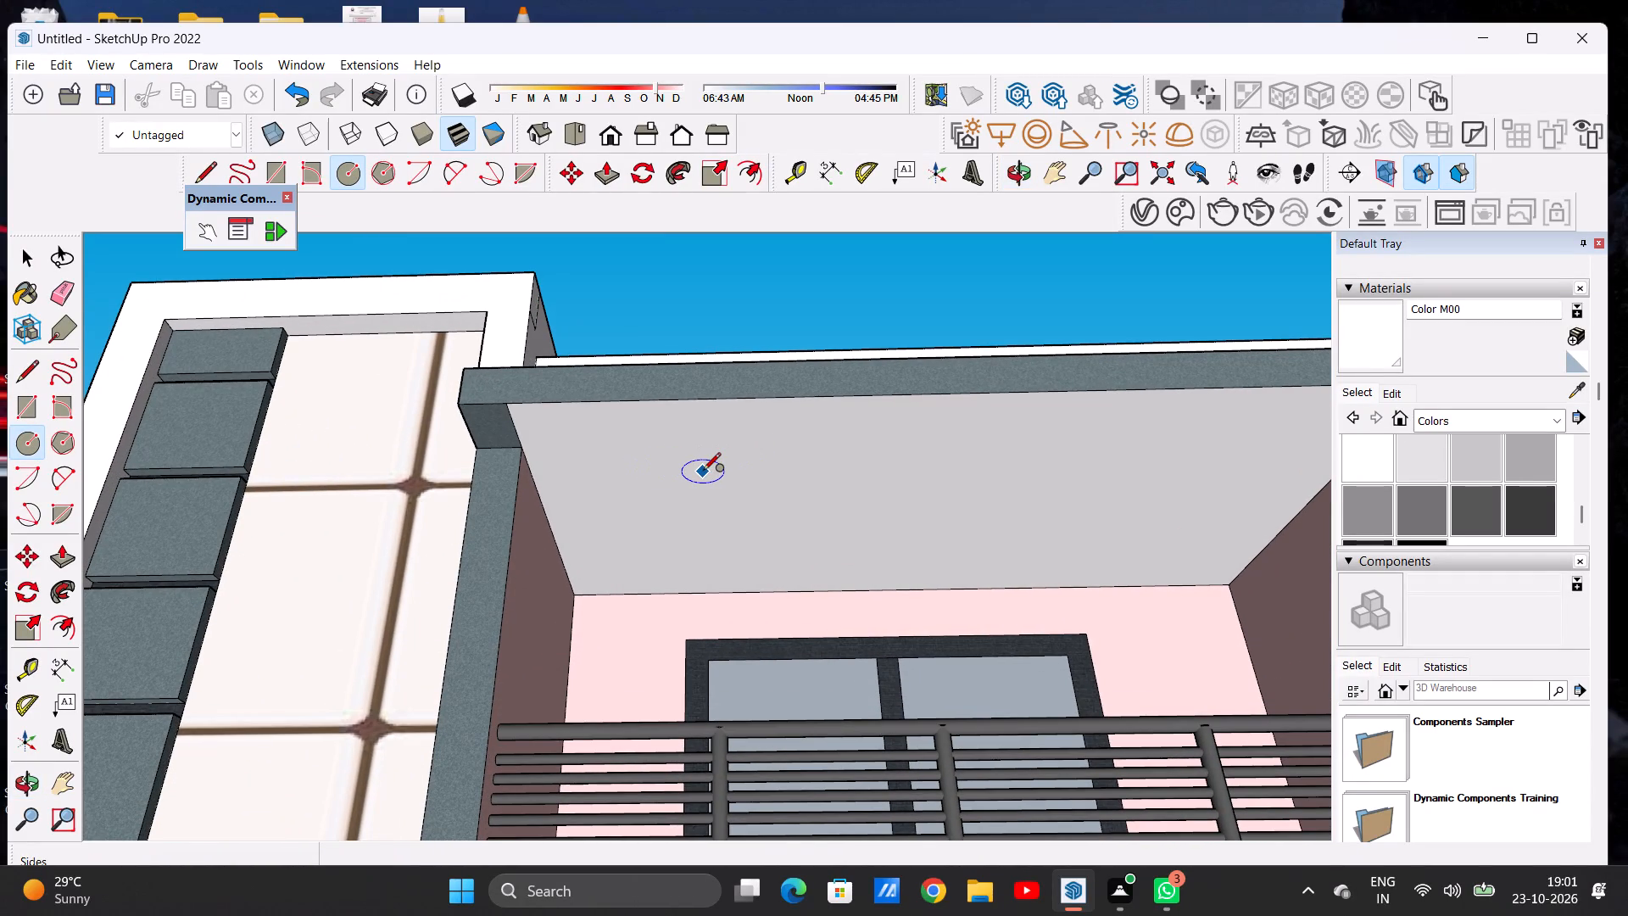
left_click(638, 456)
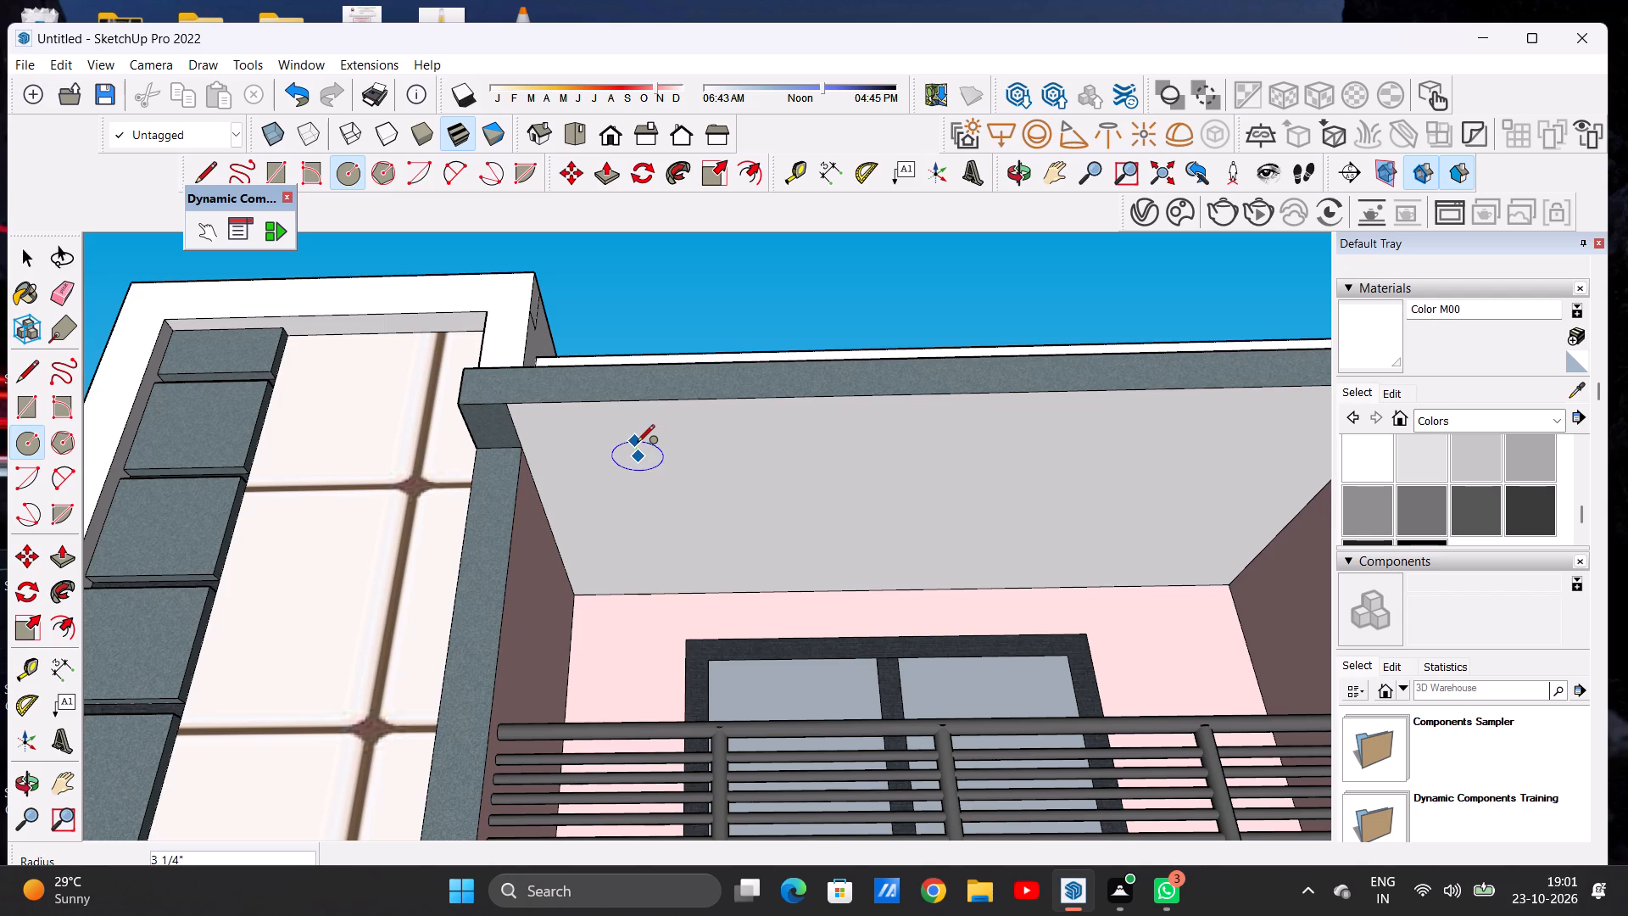
left_click(637, 444)
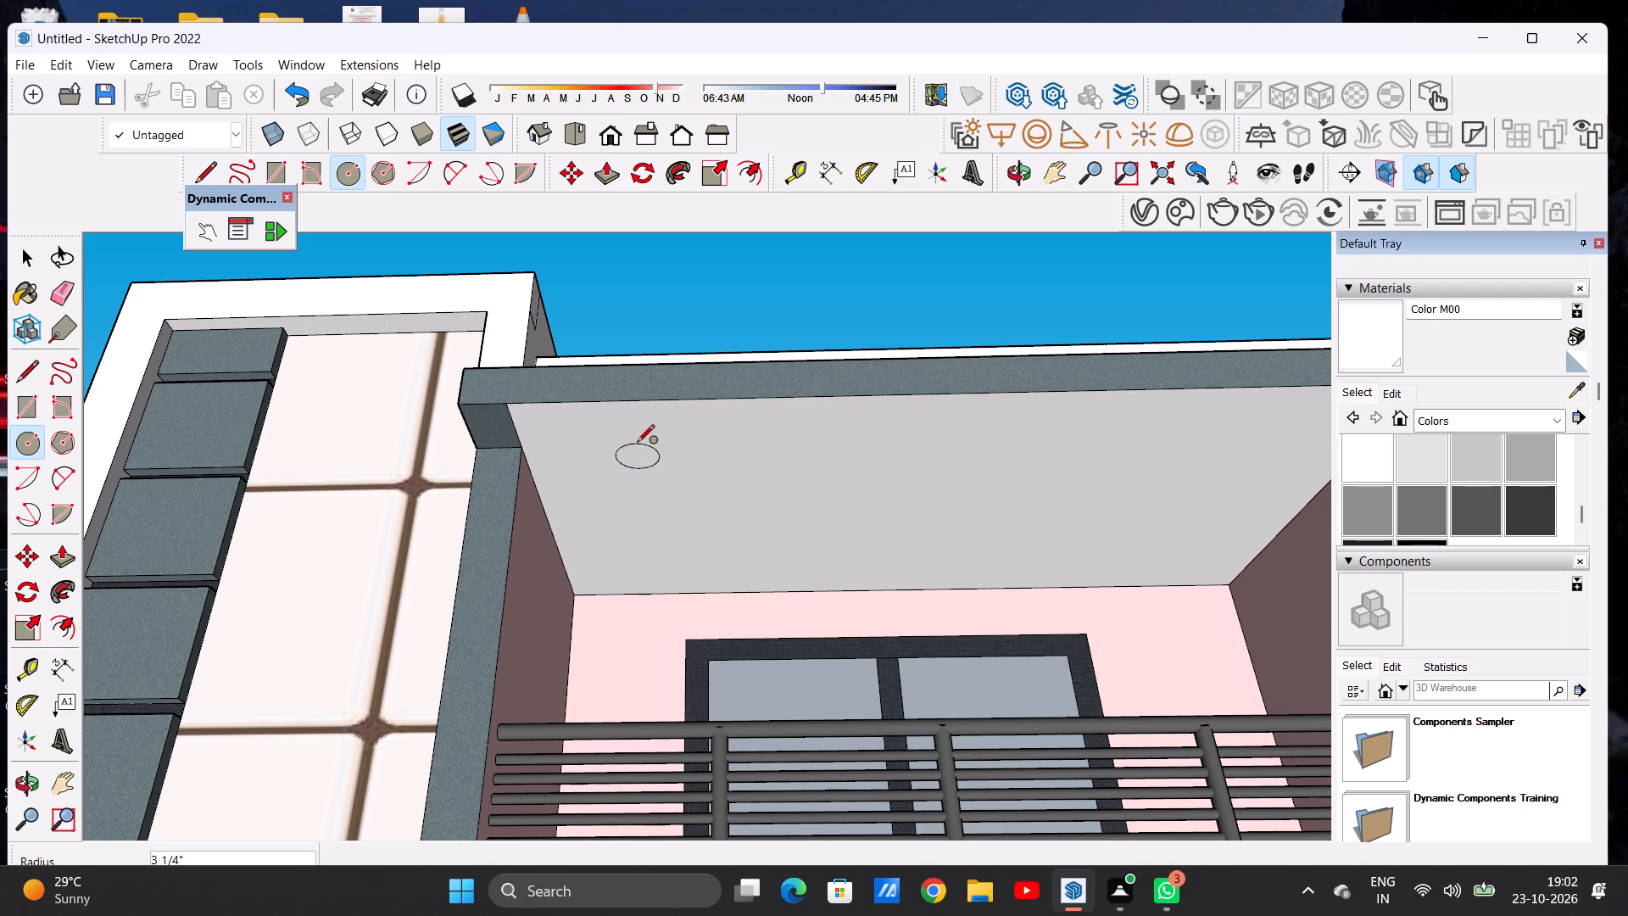
Copy the ceiling circle about 1' 9" back towards the top balcony's rear wall.
key("space")
scroll(634, 451, "up", 4)
double_click(645, 455)
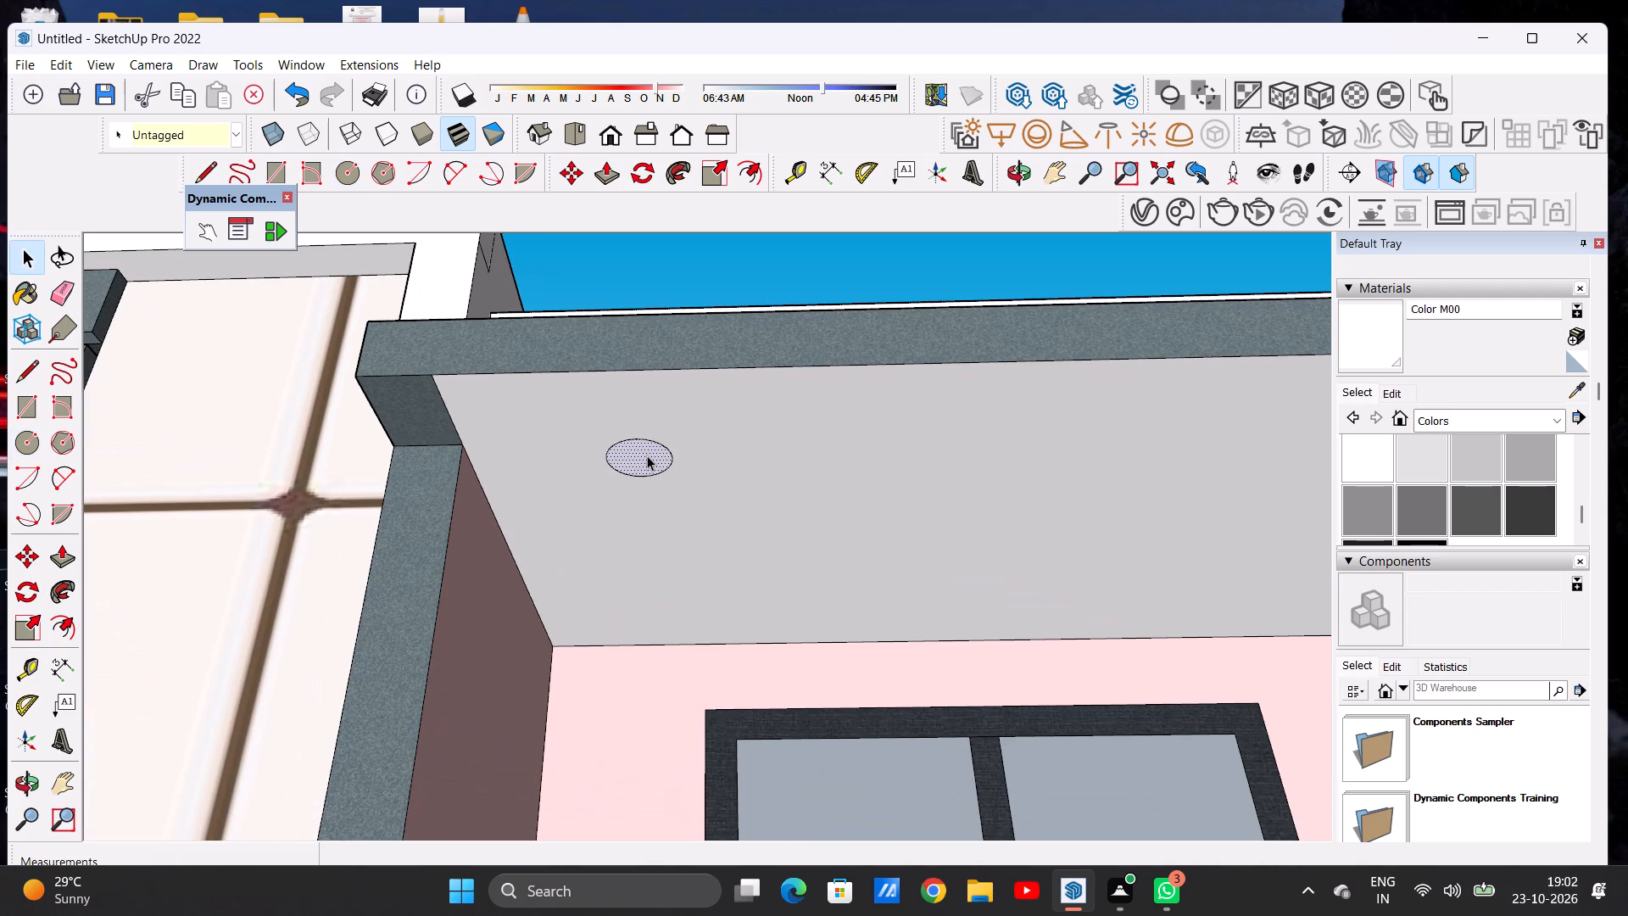
key("m")
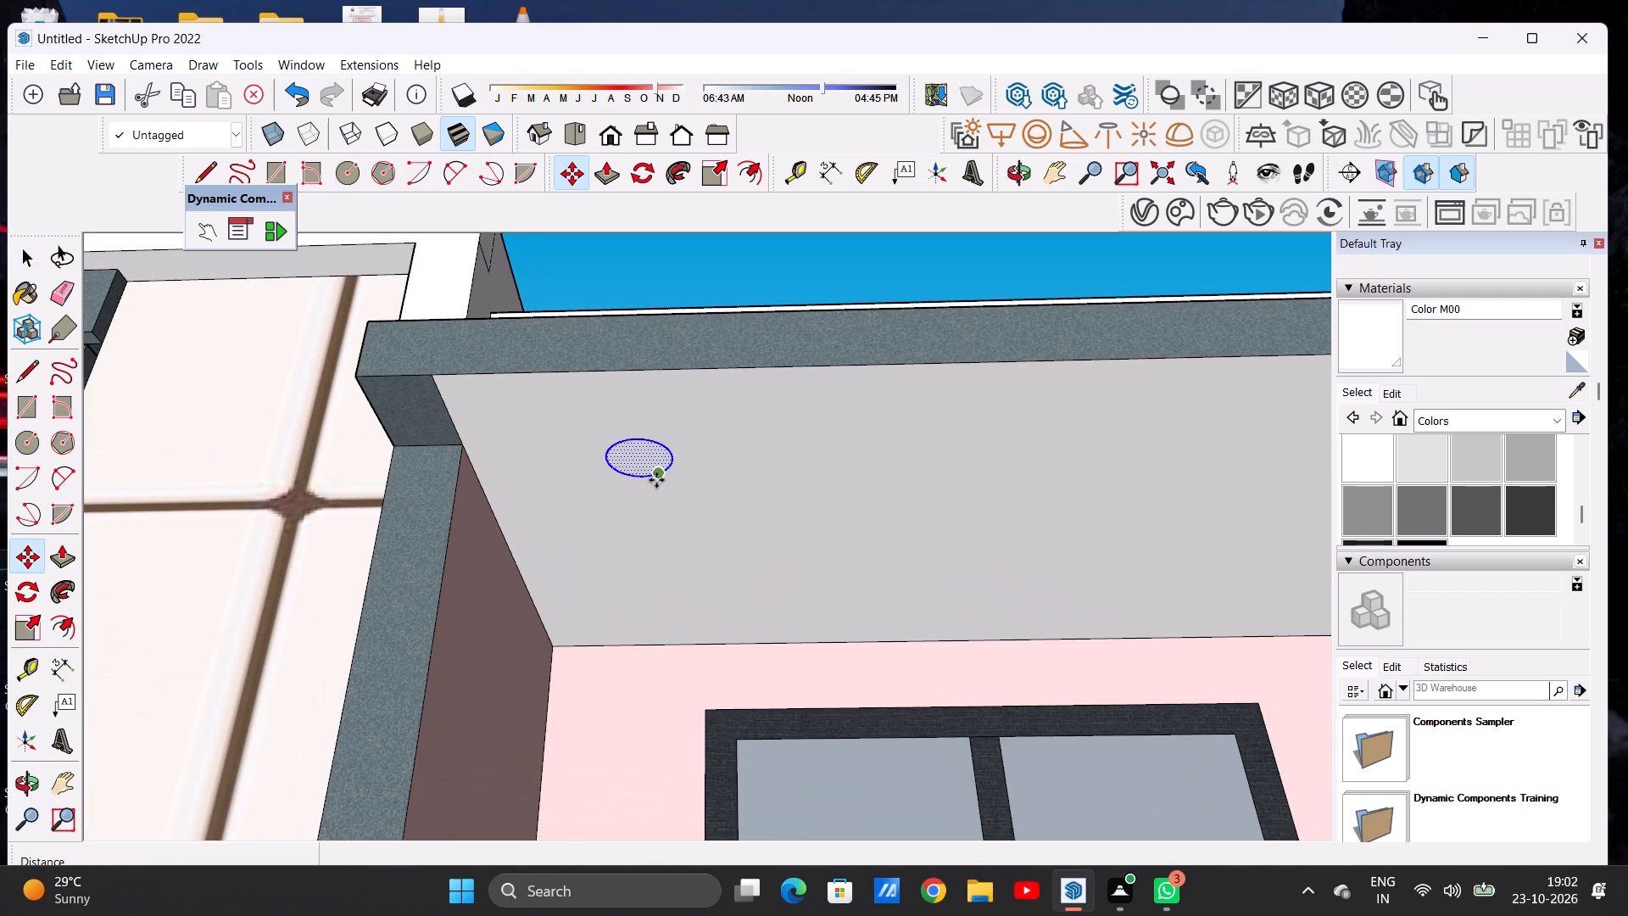
left_click(656, 480)
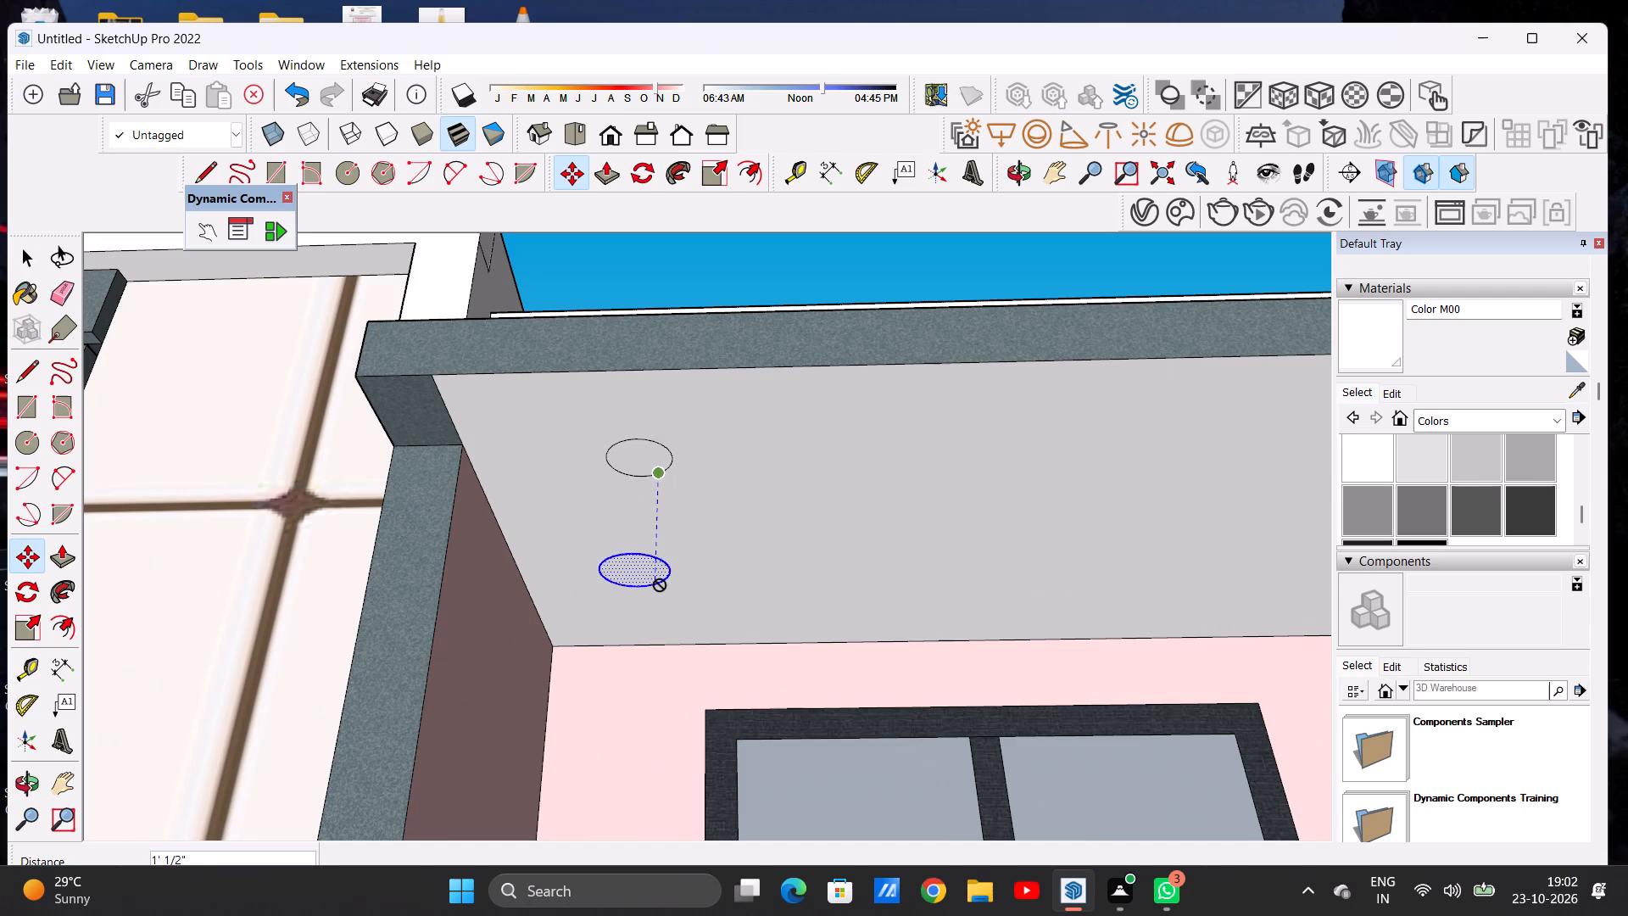
left_click(683, 567)
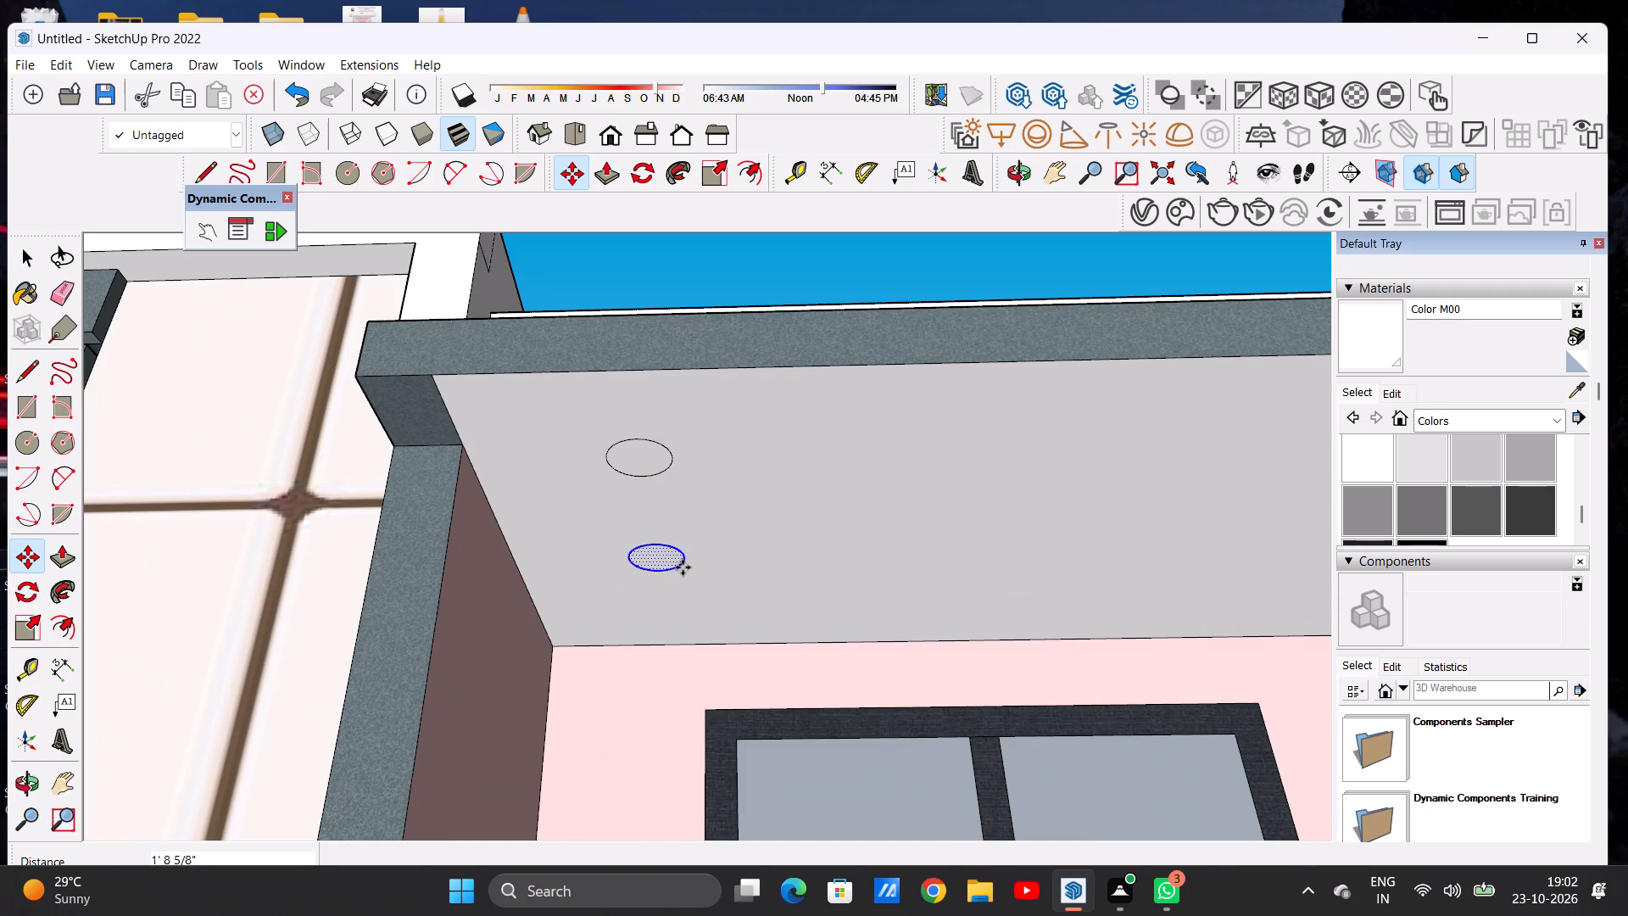
Copy the rear circle about 3' 2" along the ceiling, and copy that one about 3' 11" further towards the right end.
left_click(682, 558)
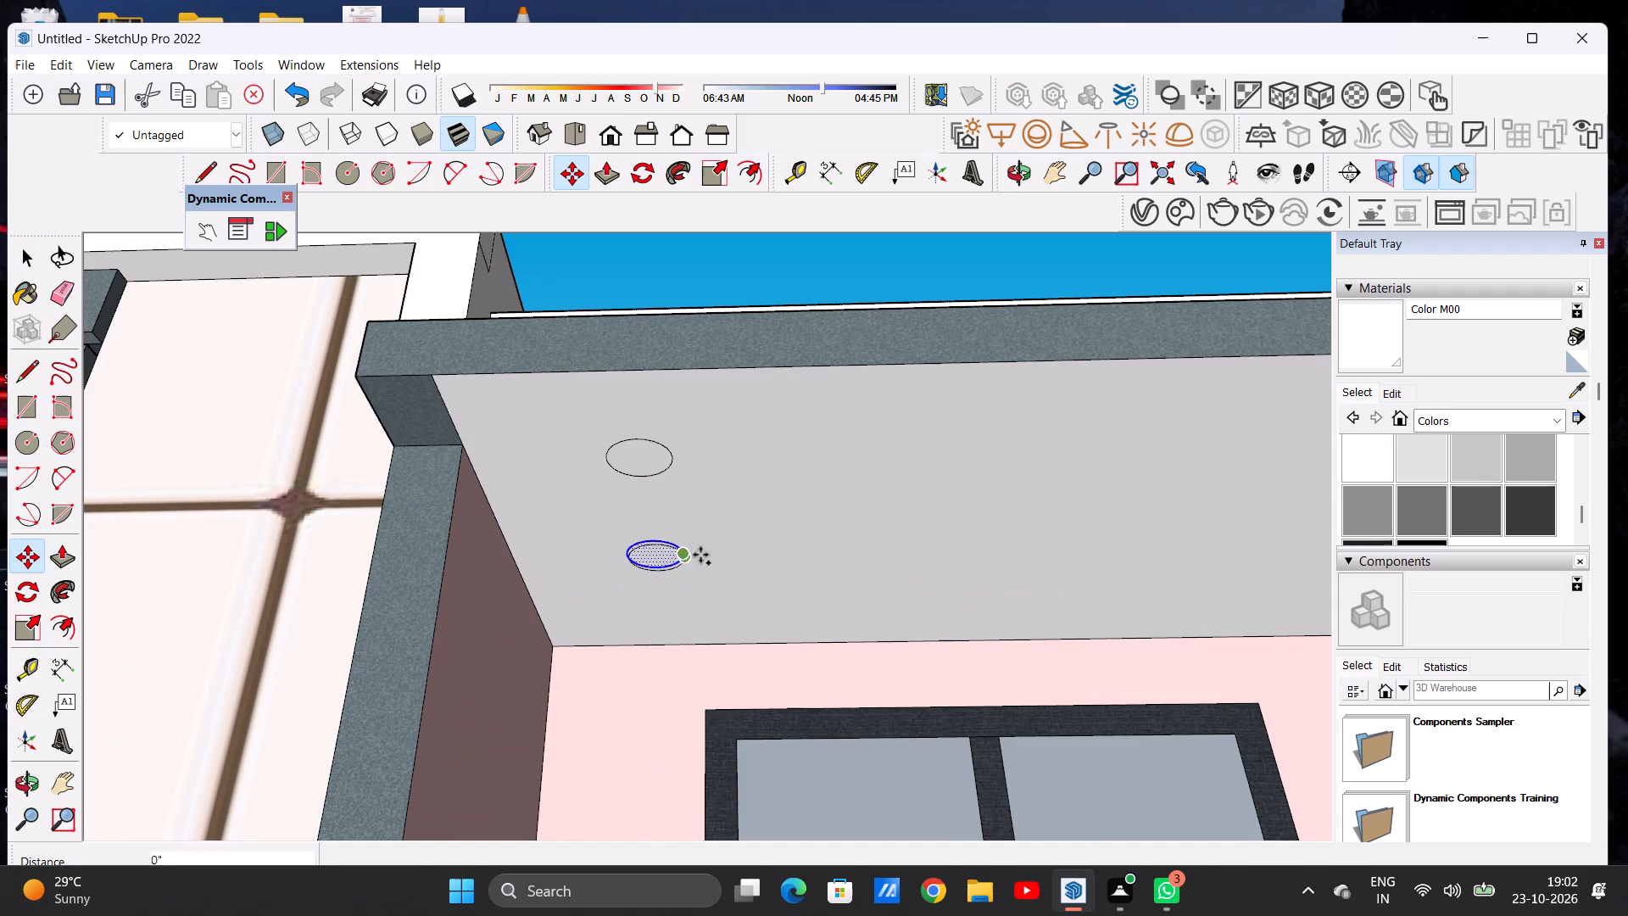
scroll(828, 558, "down", 7)
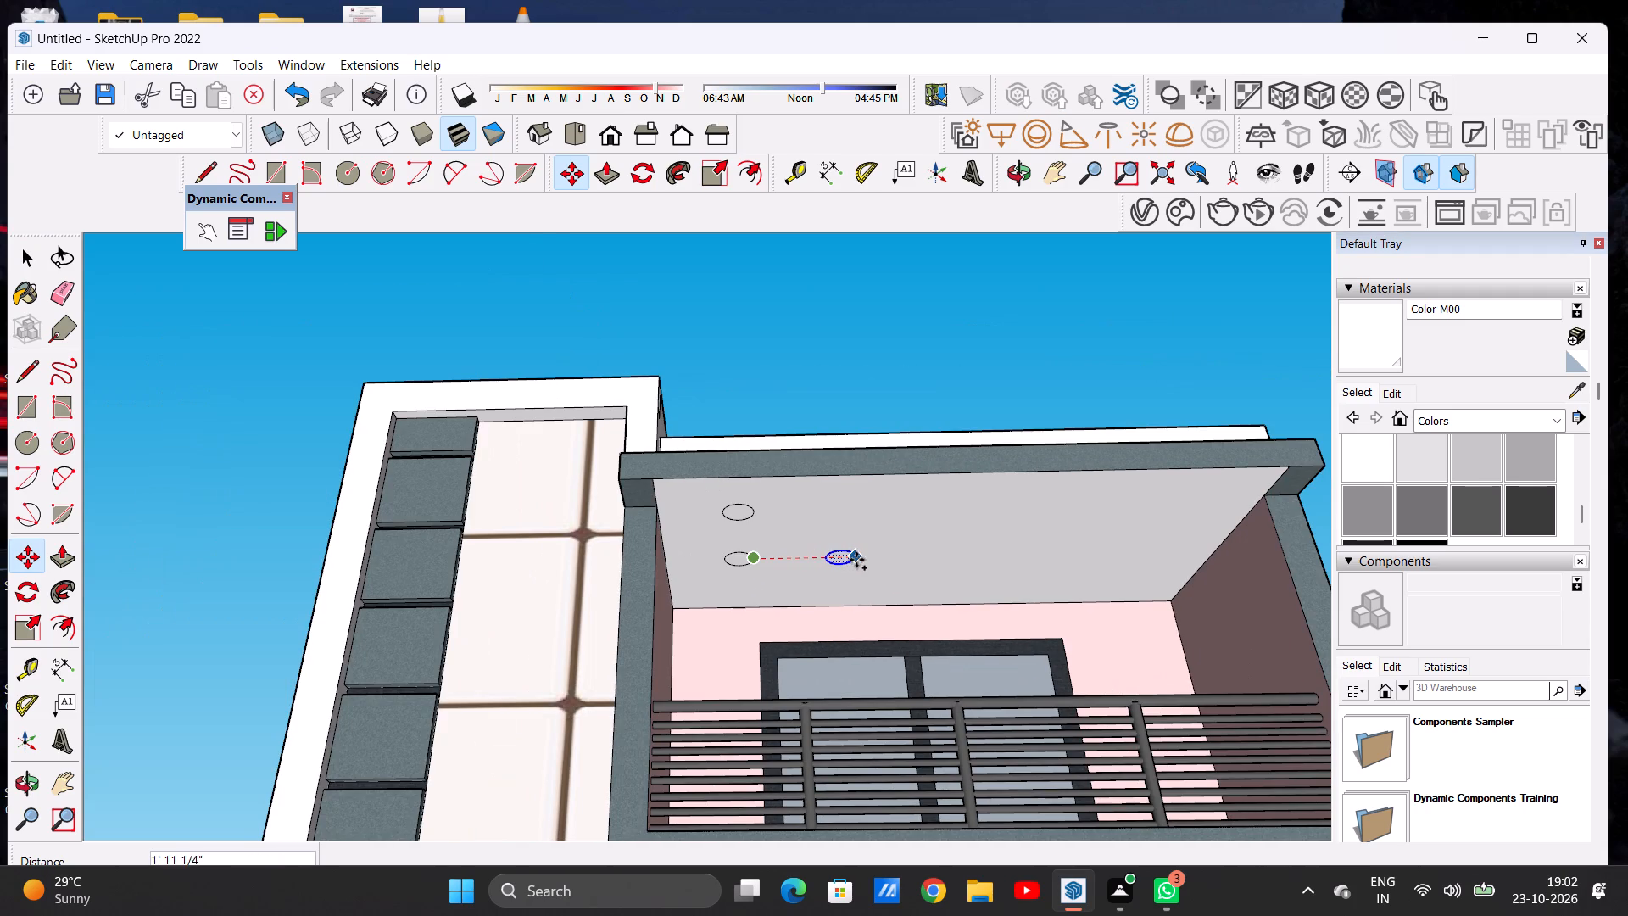
left_click(924, 557)
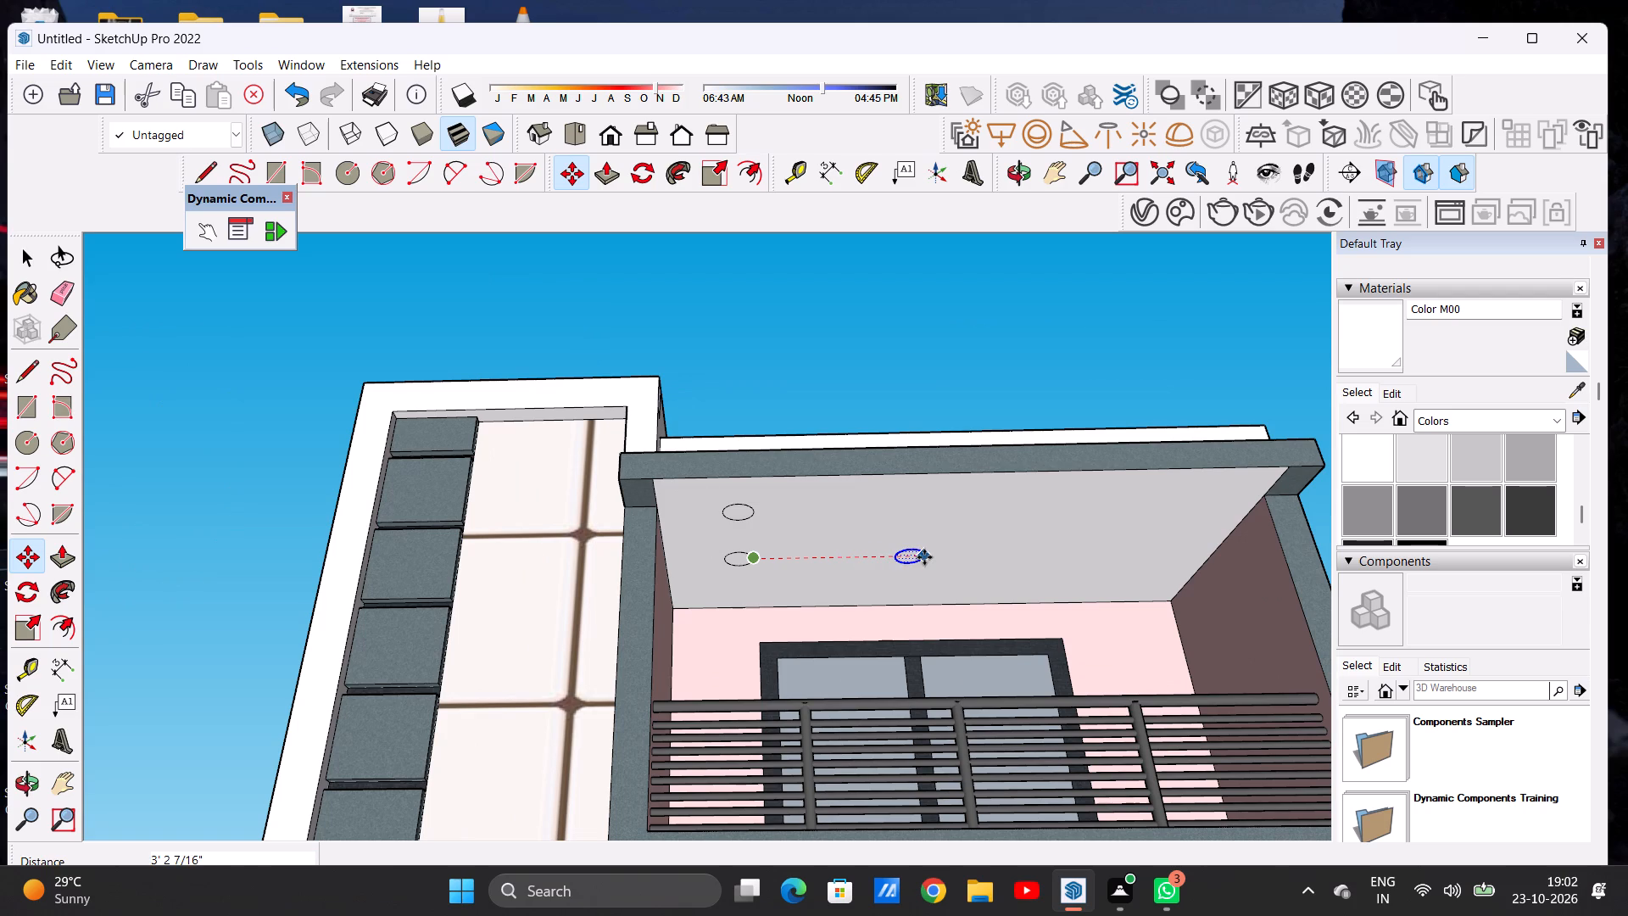
left_click(924, 557)
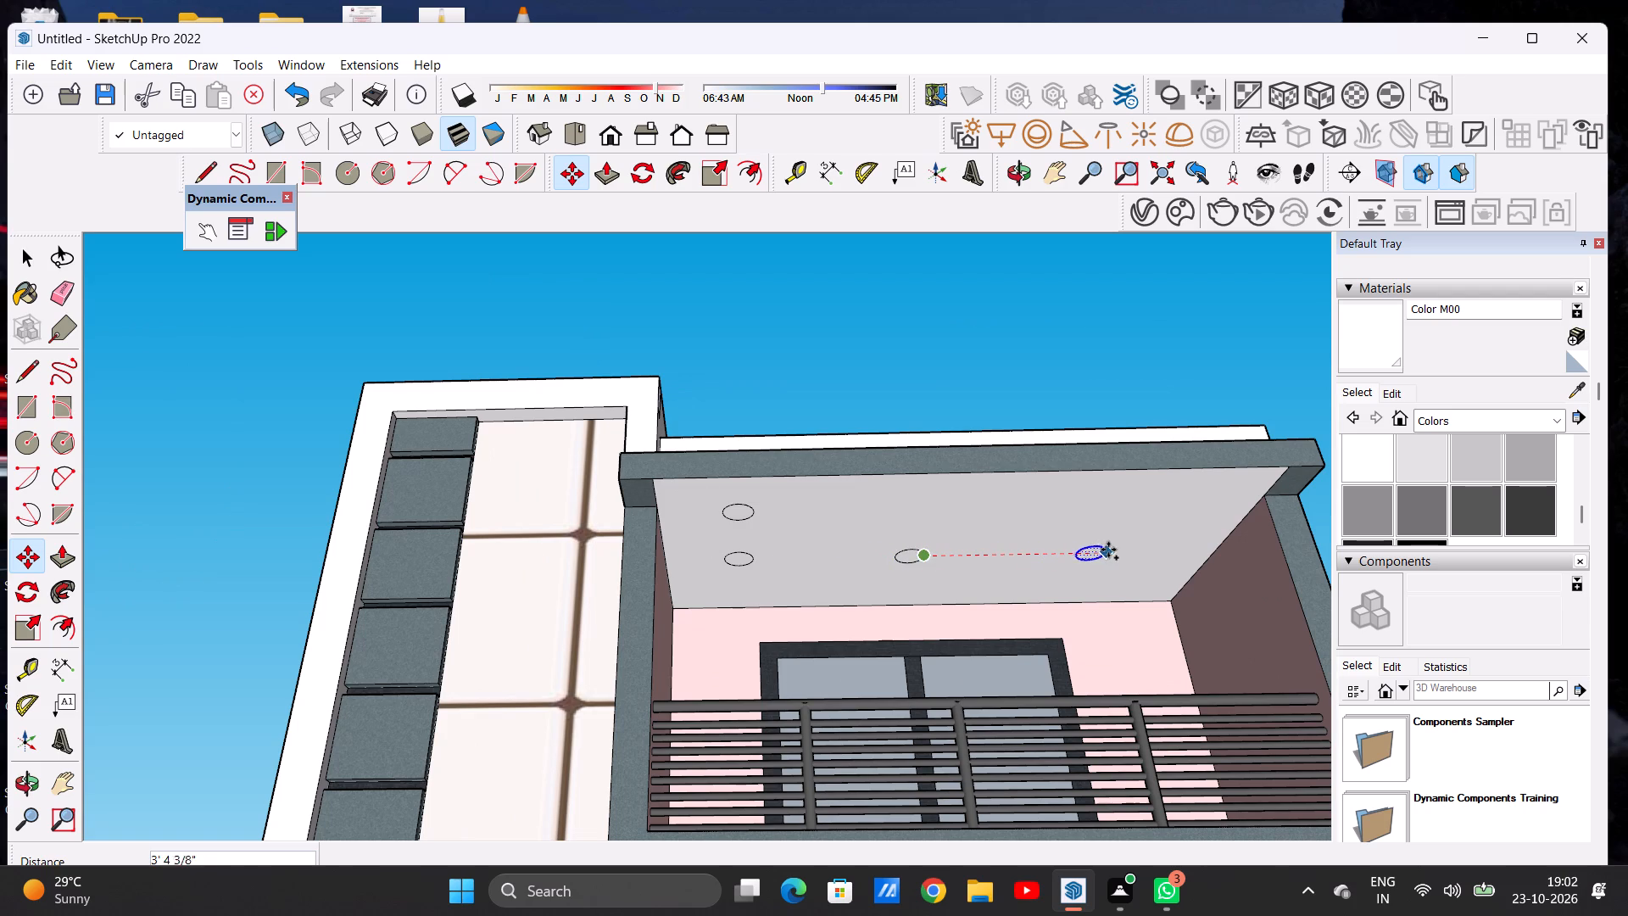
left_click(1135, 546)
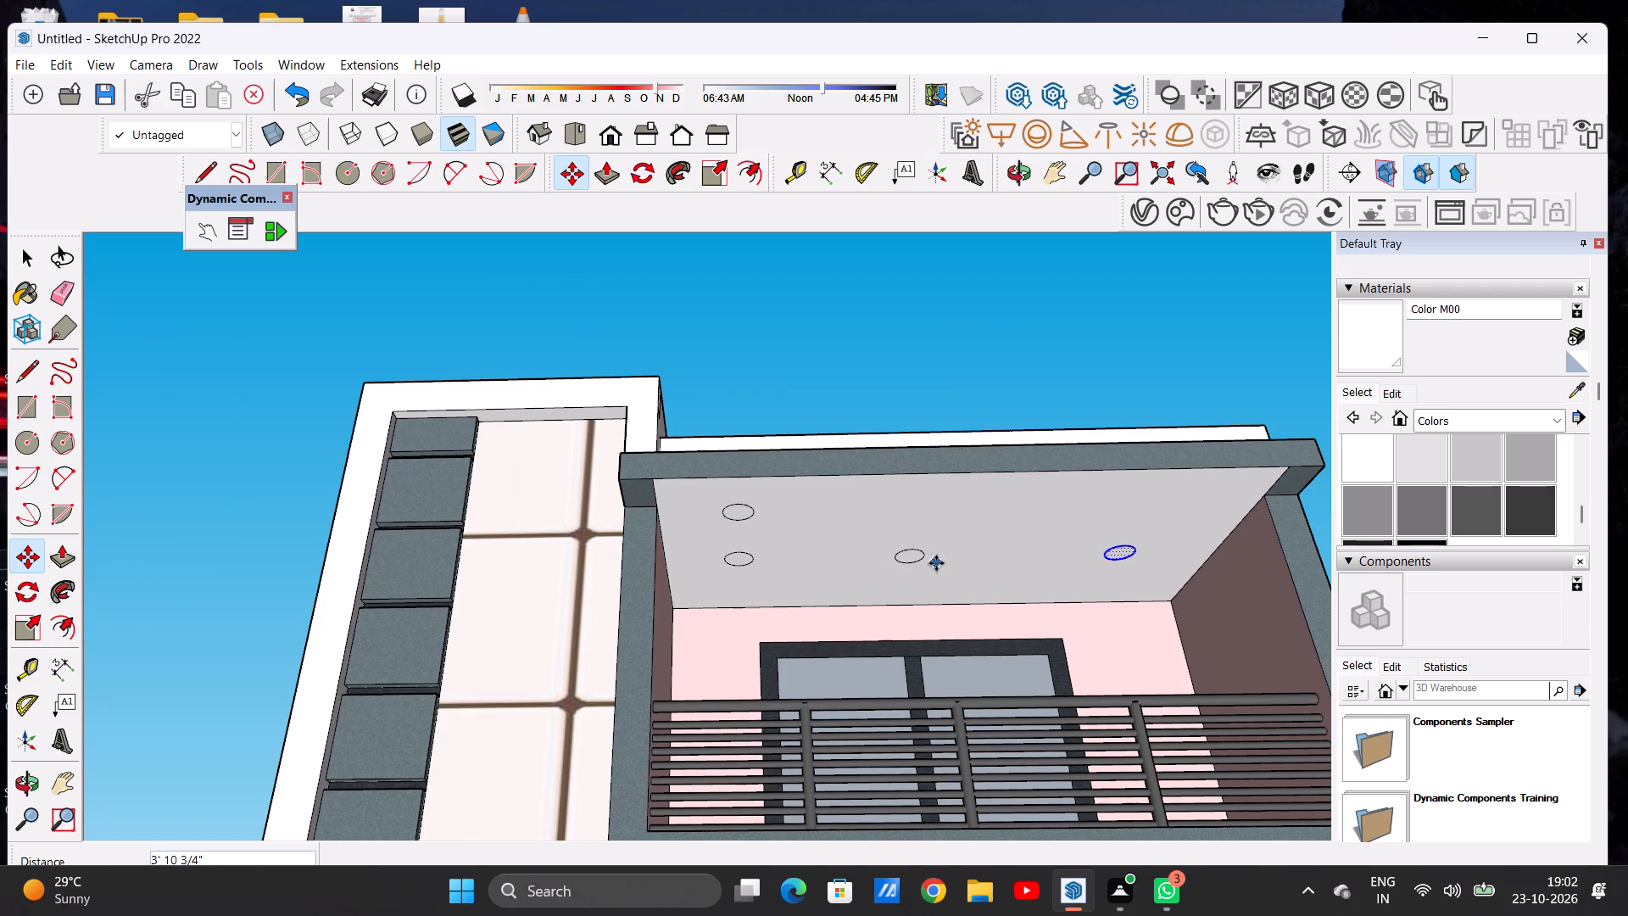
Move the middle circle of the rear row about 8 7/16" towards the ceiling's right end.
key("space")
scroll(912, 560, "up", 3)
double_click(905, 556)
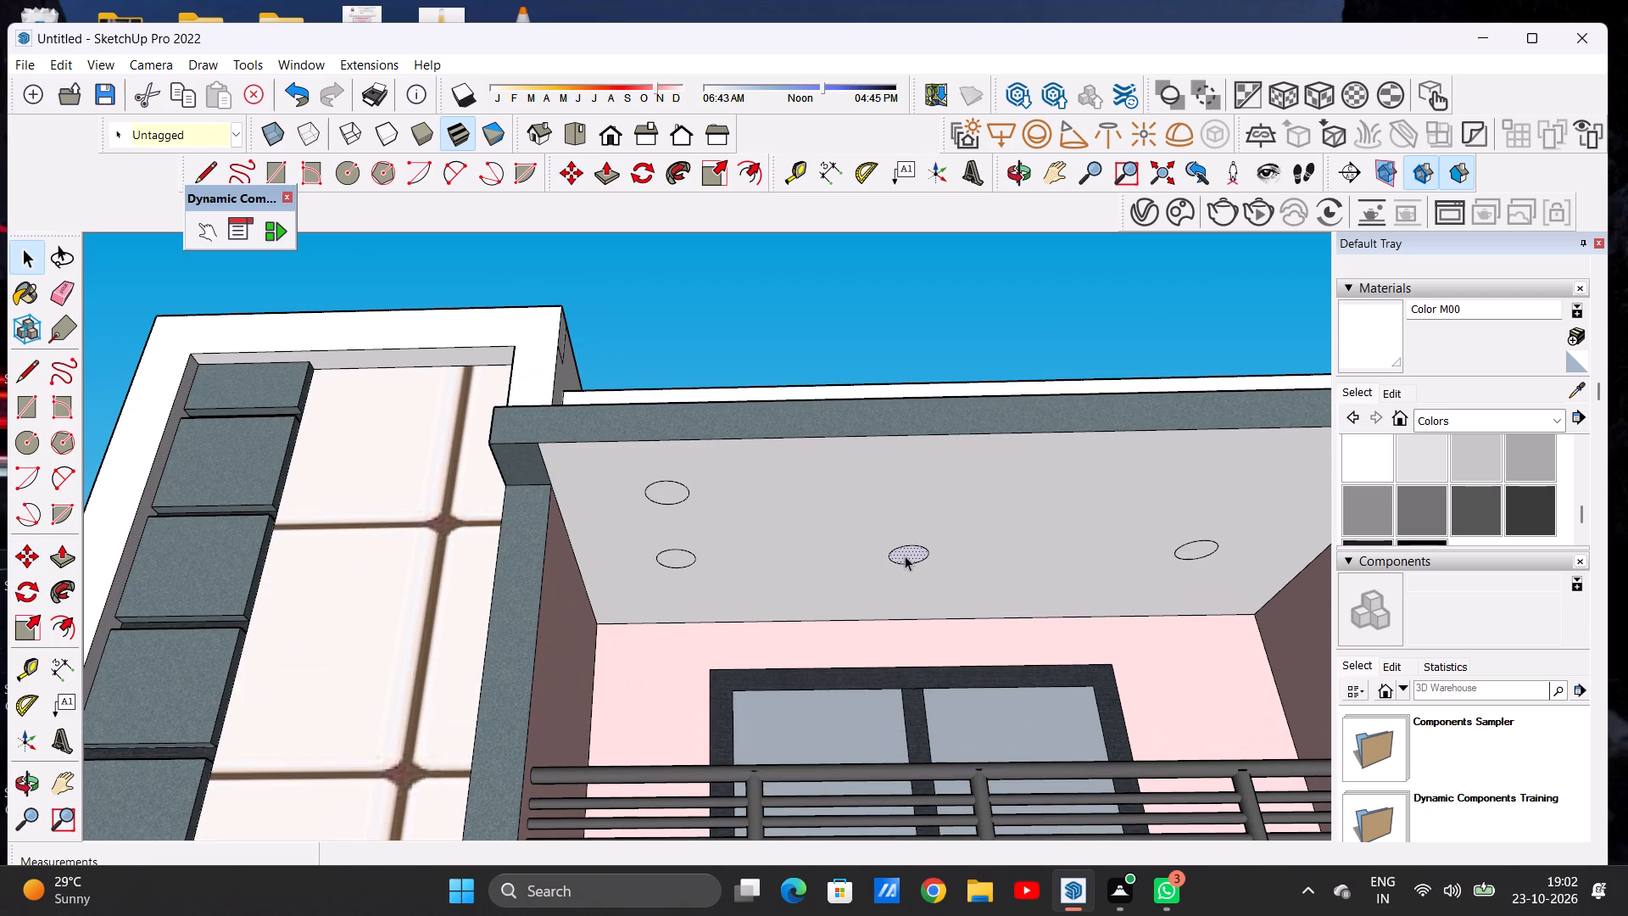
key("m")
left_click(924, 561)
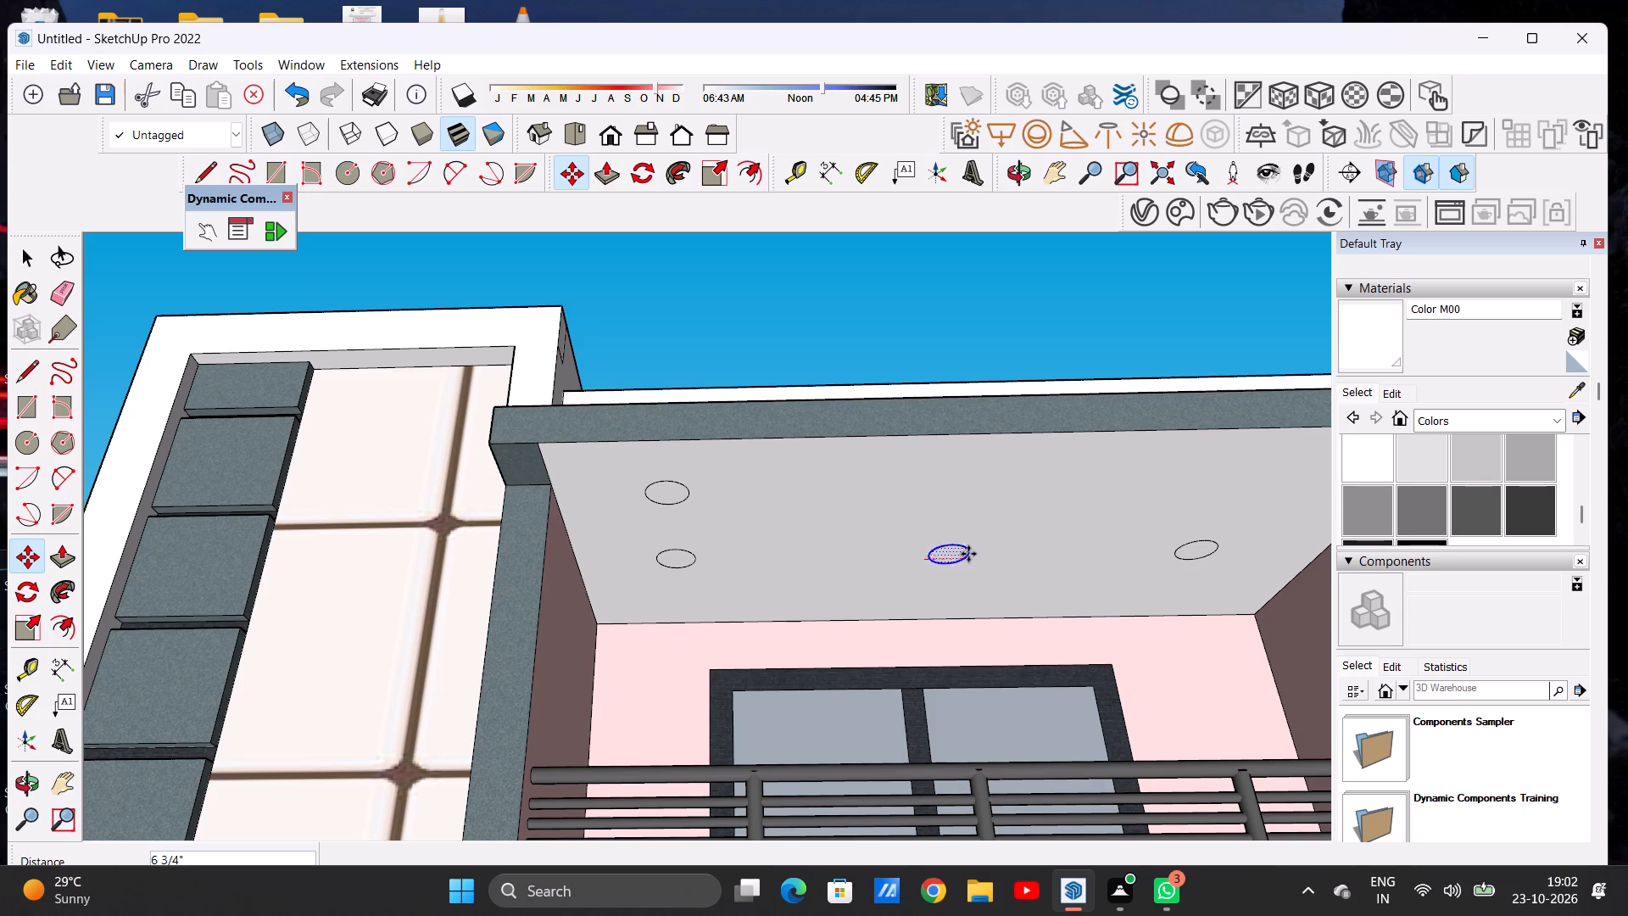
left_click(975, 551)
key("space")
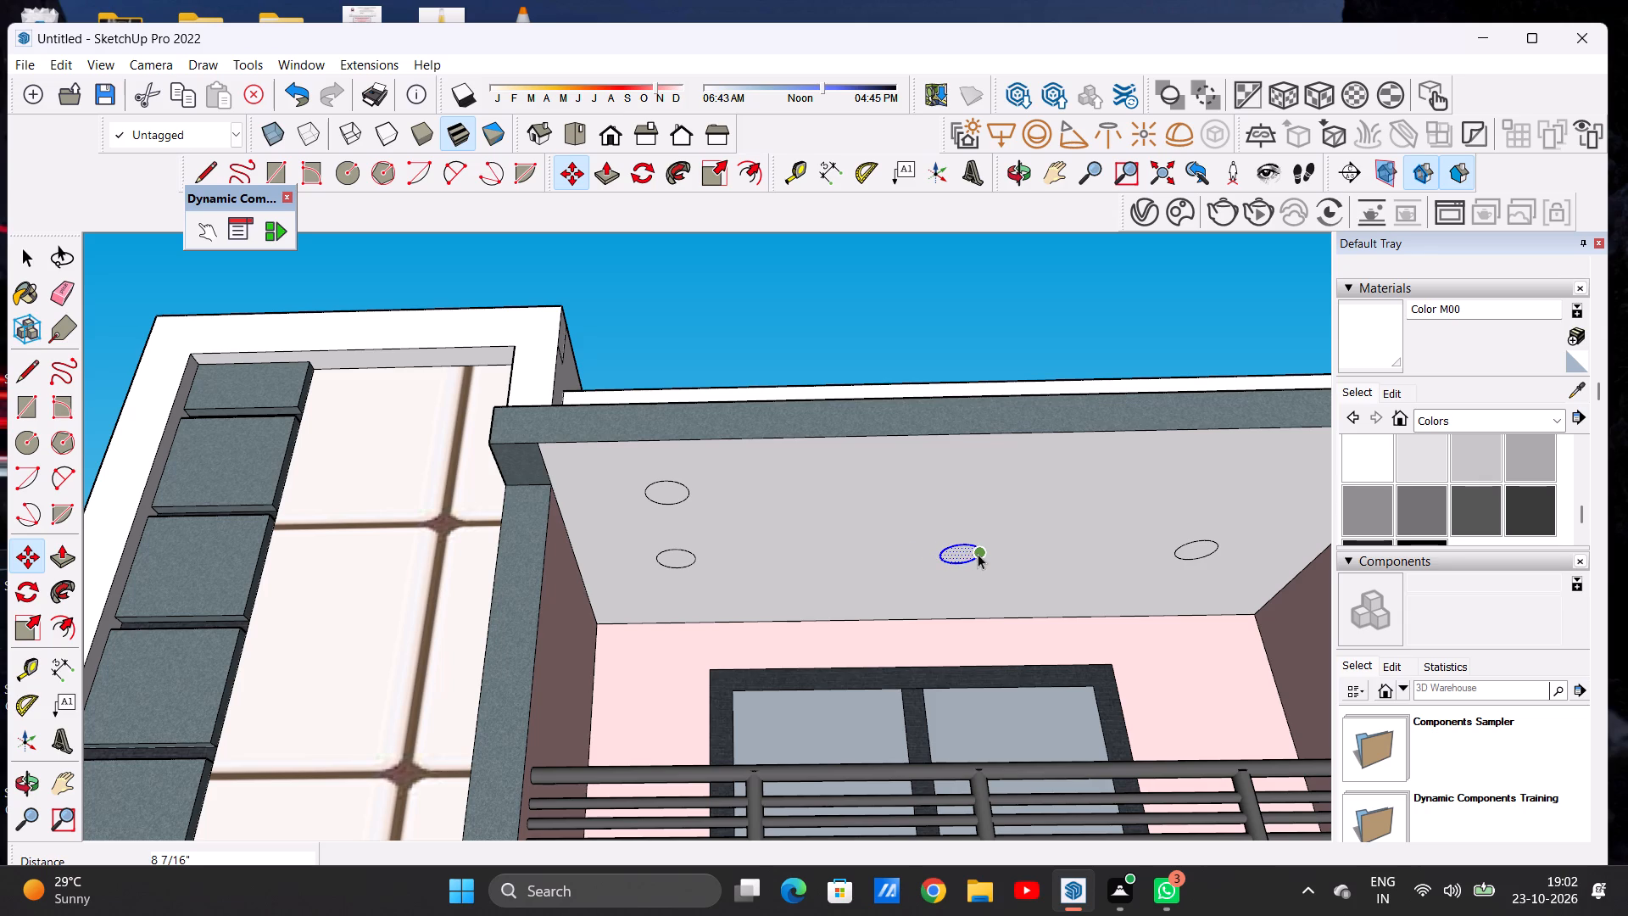
Copy the front left circle about 3' 7" to the front row's middle, and copy that one near the ceiling's right end.
double_click(670, 486)
key("m")
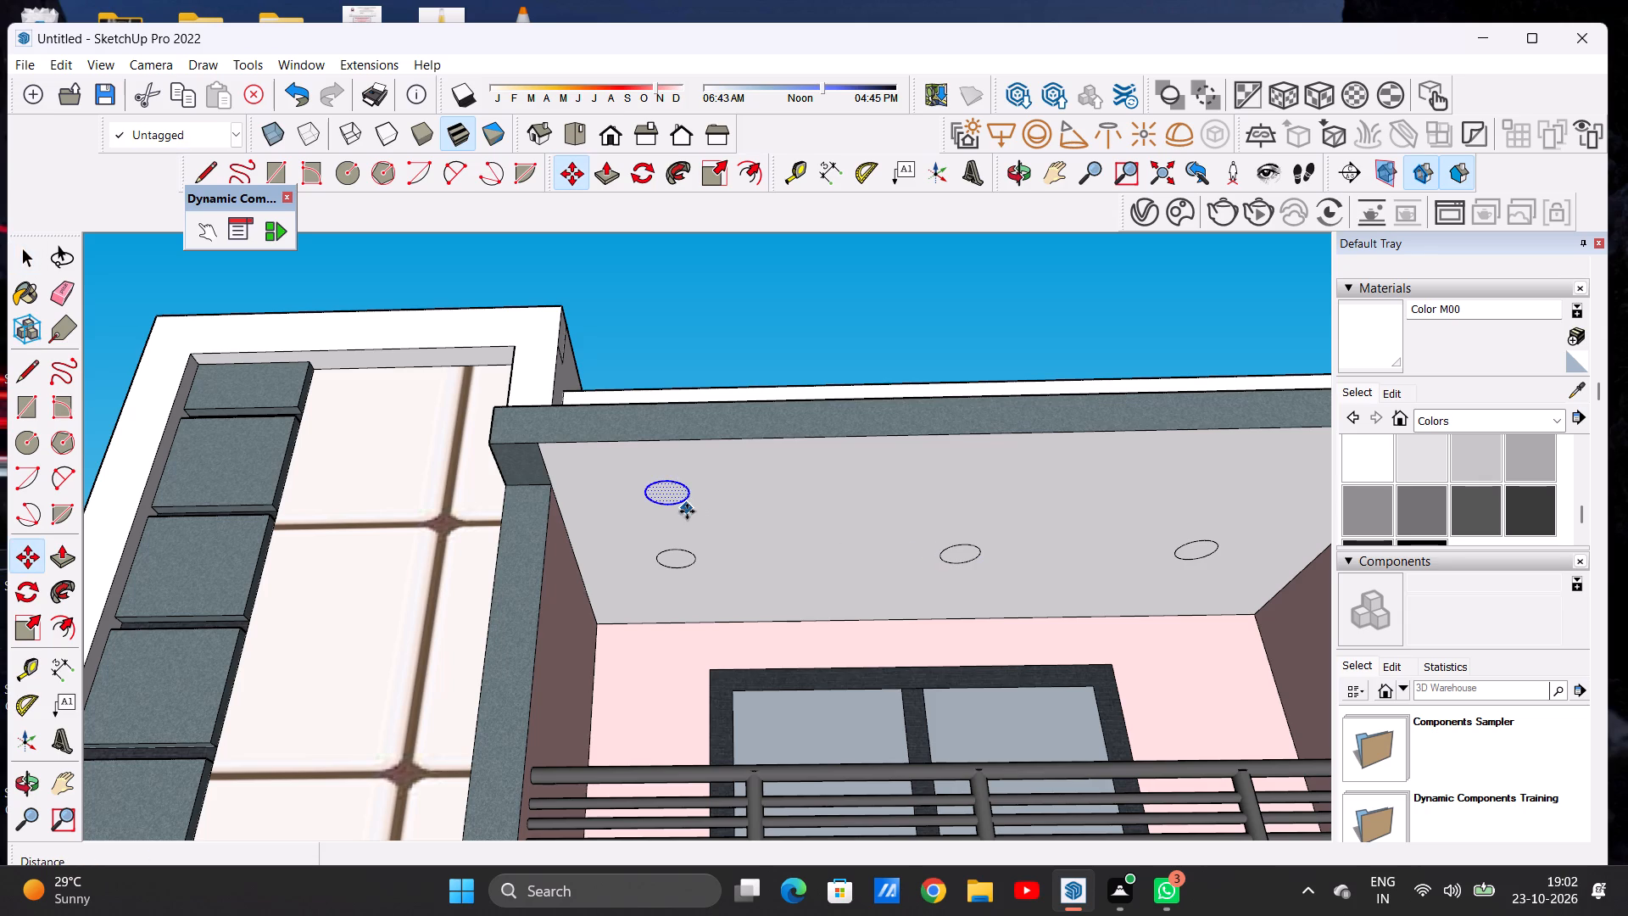
left_click(688, 499)
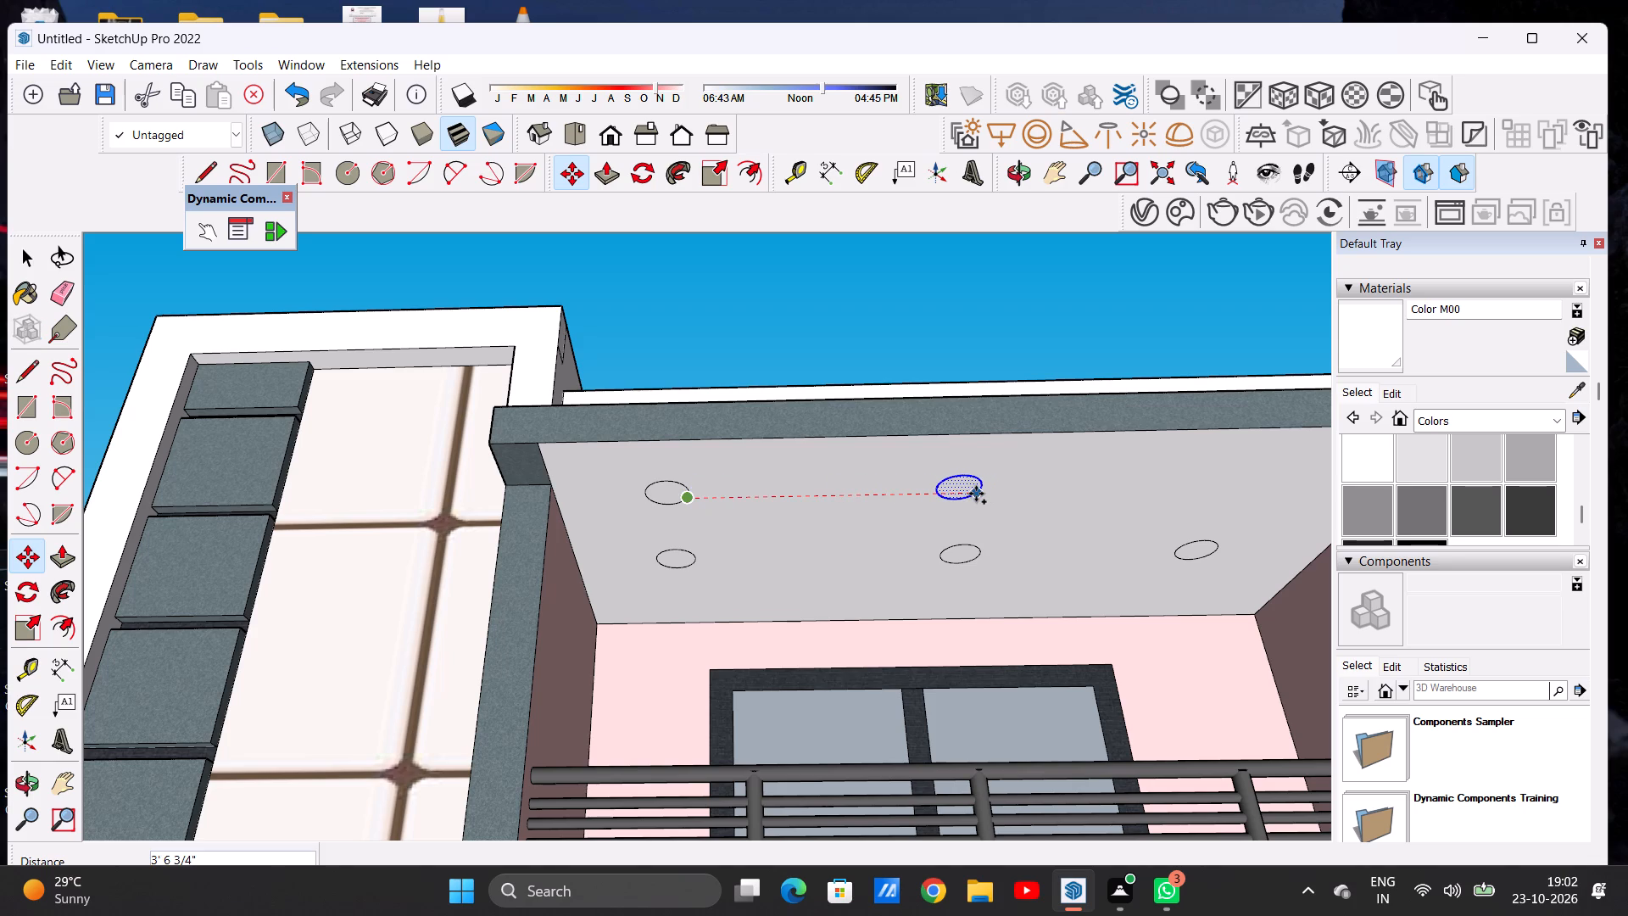
left_click(976, 494)
left_click(976, 494)
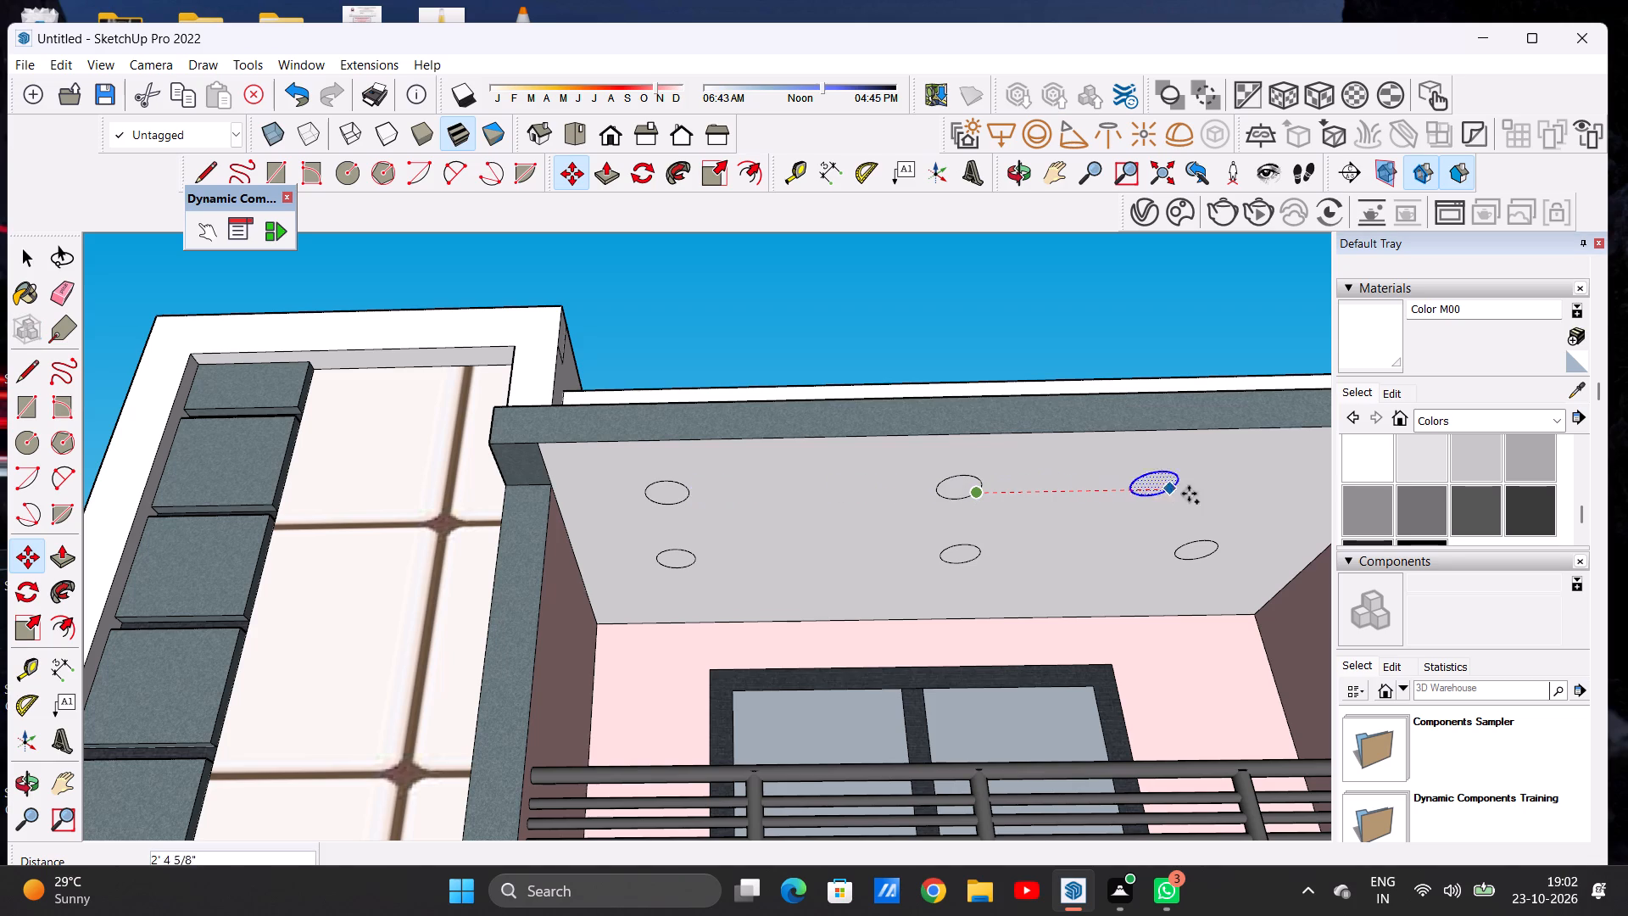
left_click(1236, 494)
key("space")
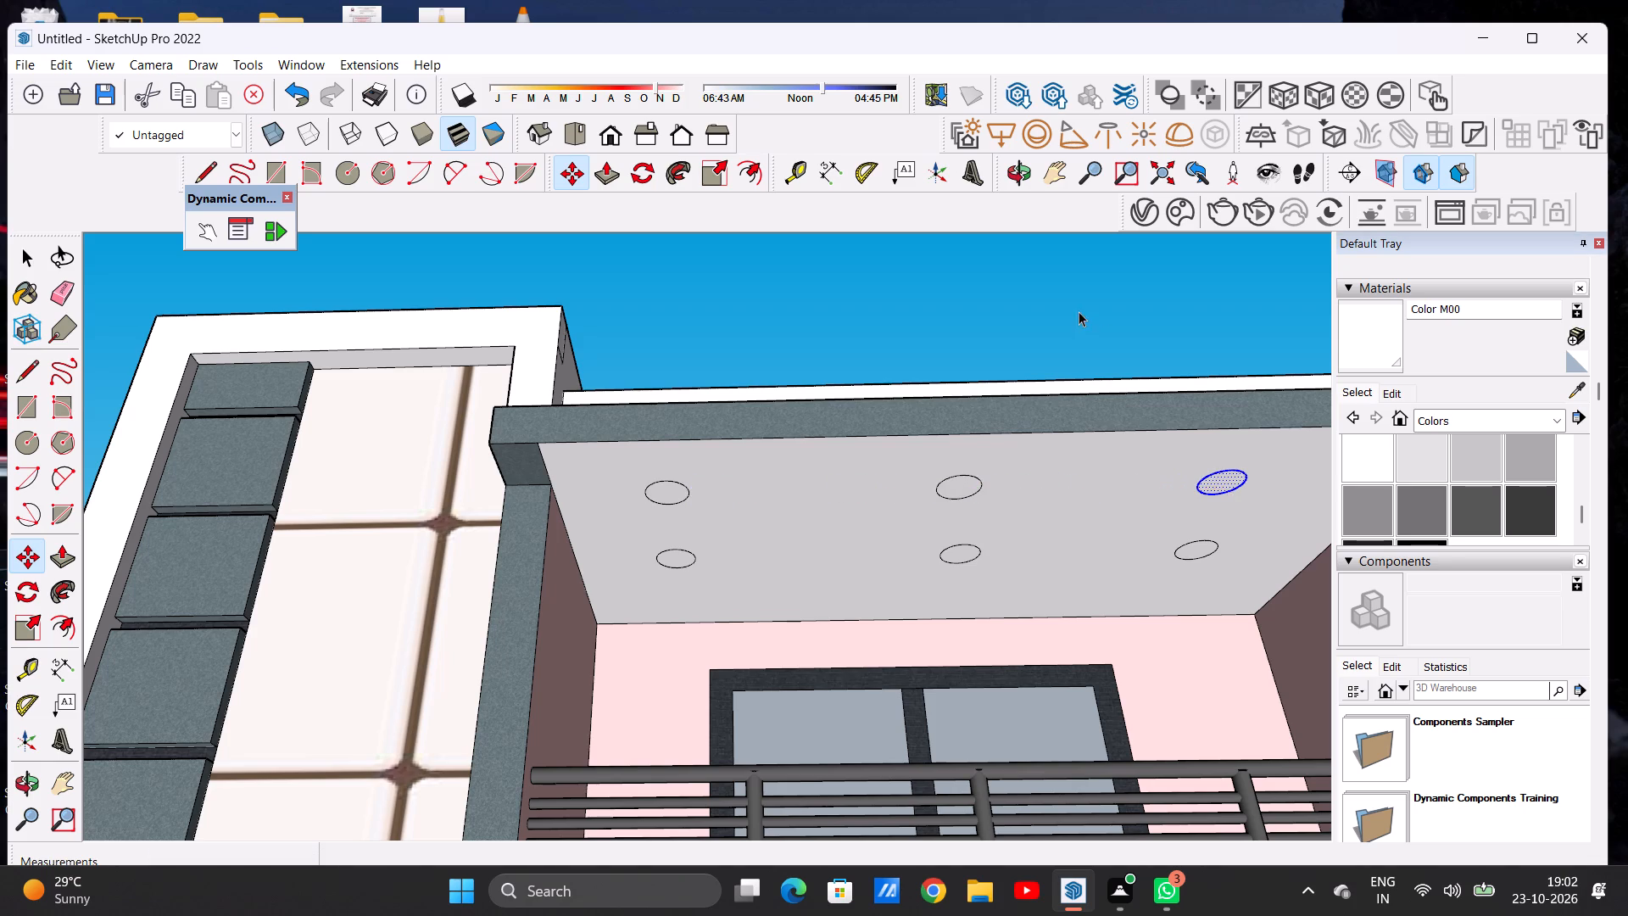
left_click_drag(1079, 311, 1051, 308)
Paint the top balcony's ceiling around the six circles grey with Color M04.
scroll(904, 388, "down", 5)
scroll(758, 386, "down", 5)
middle_click_drag(923, 390, 946, 473)
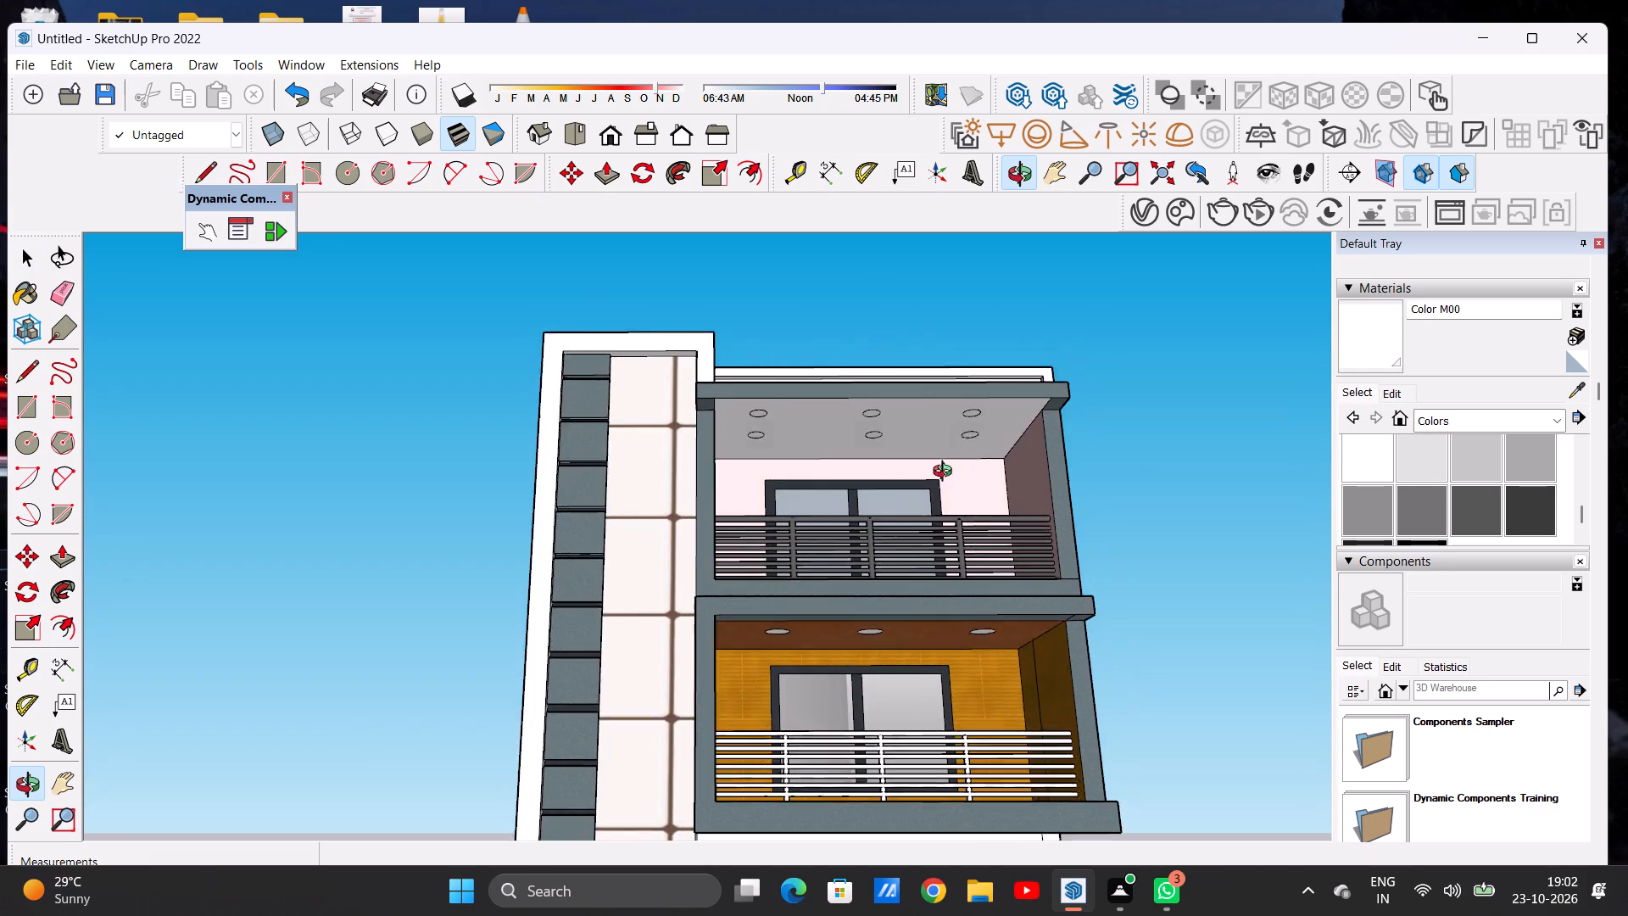
middle_click_drag(946, 473, 984, 500)
scroll(980, 446, "up", 4)
scroll(975, 446, "down", 1)
scroll(973, 445, "up", 1)
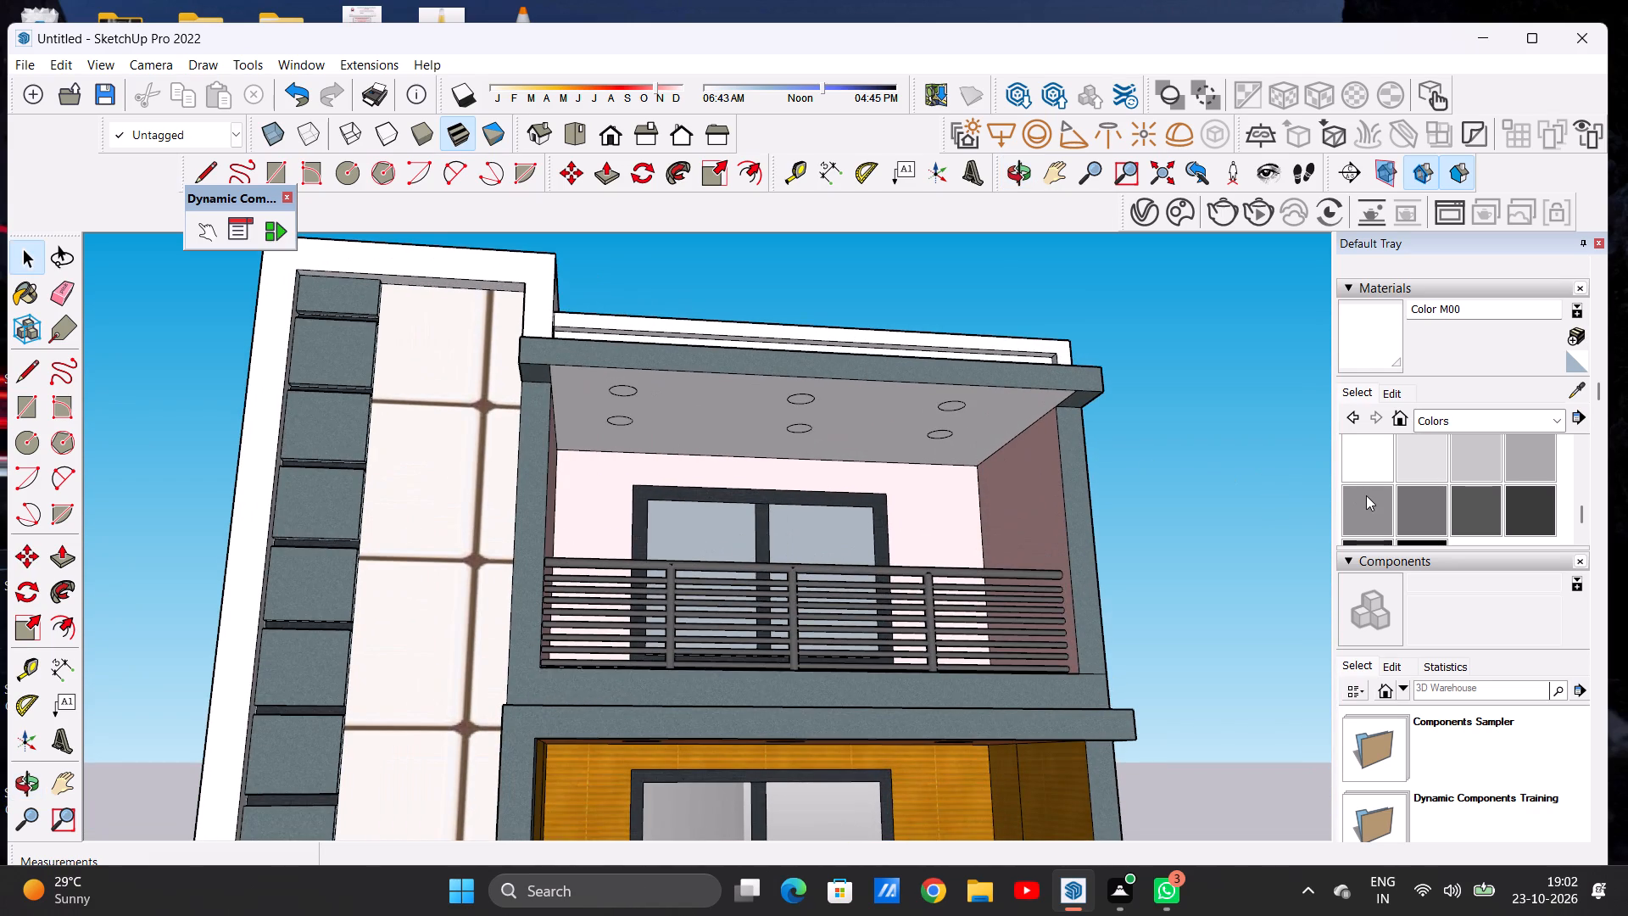
left_click(1374, 499)
left_click(886, 426)
Examine the top balcony's ceiling, the whole front elevation and the middle balcony with its railing.
scroll(882, 432, "up", 2)
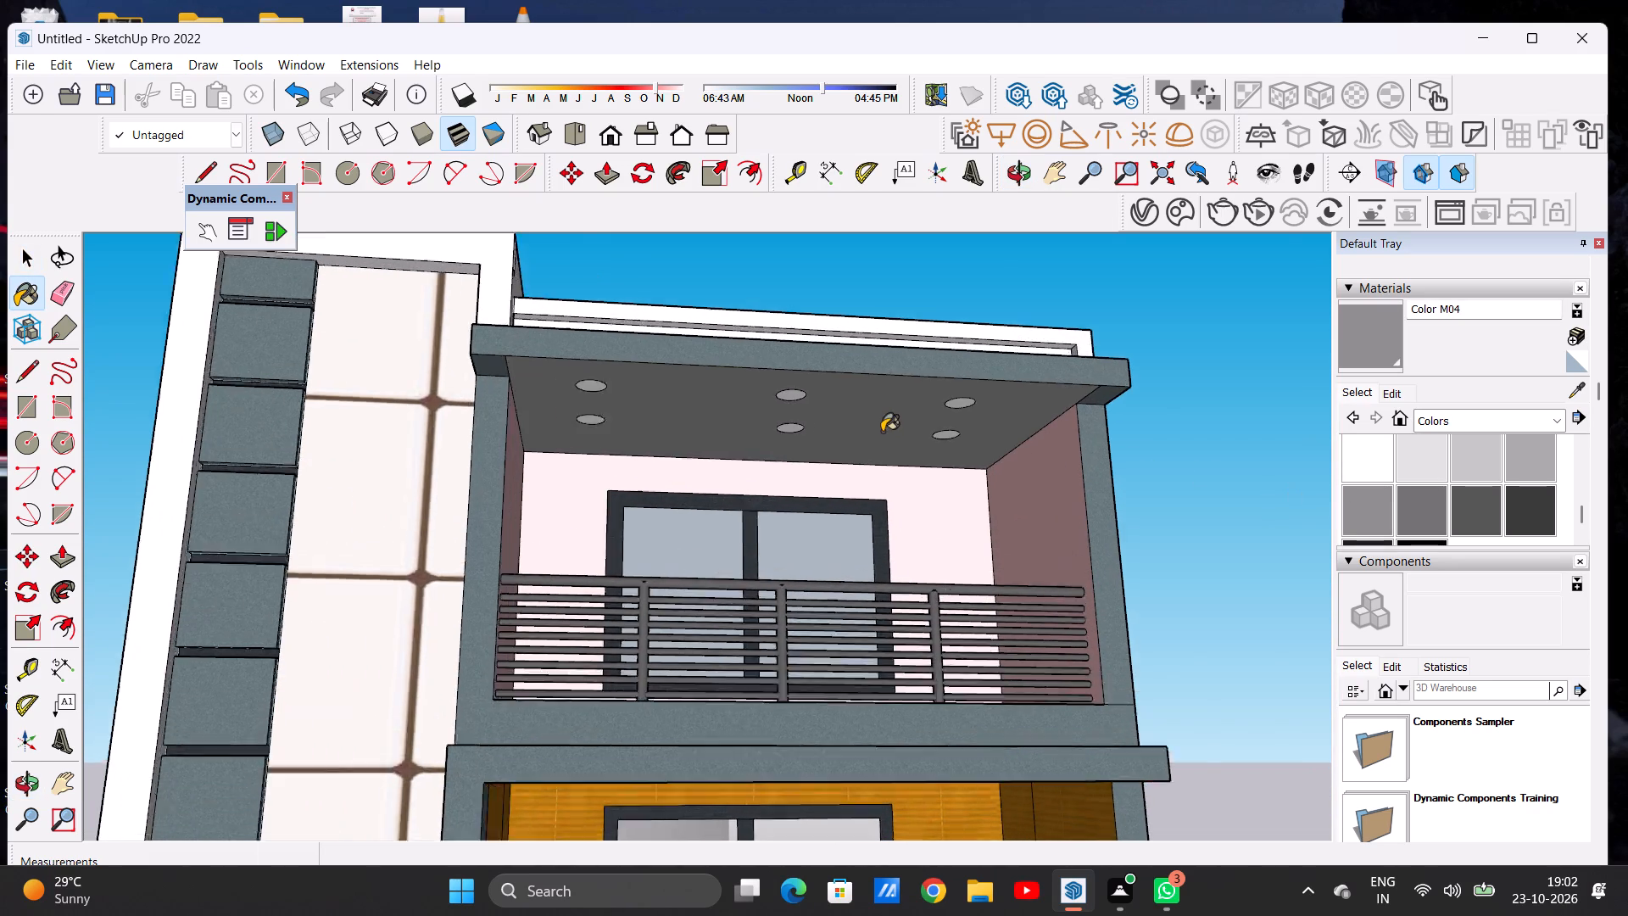
scroll(882, 432, "up", 8)
middle_click_drag(828, 437, 783, 477)
scroll(784, 484, "up", 1)
scroll(828, 489, "down", 3)
scroll(830, 489, "up", 2)
scroll(832, 489, "down", 17)
scroll(831, 477, "down", 6)
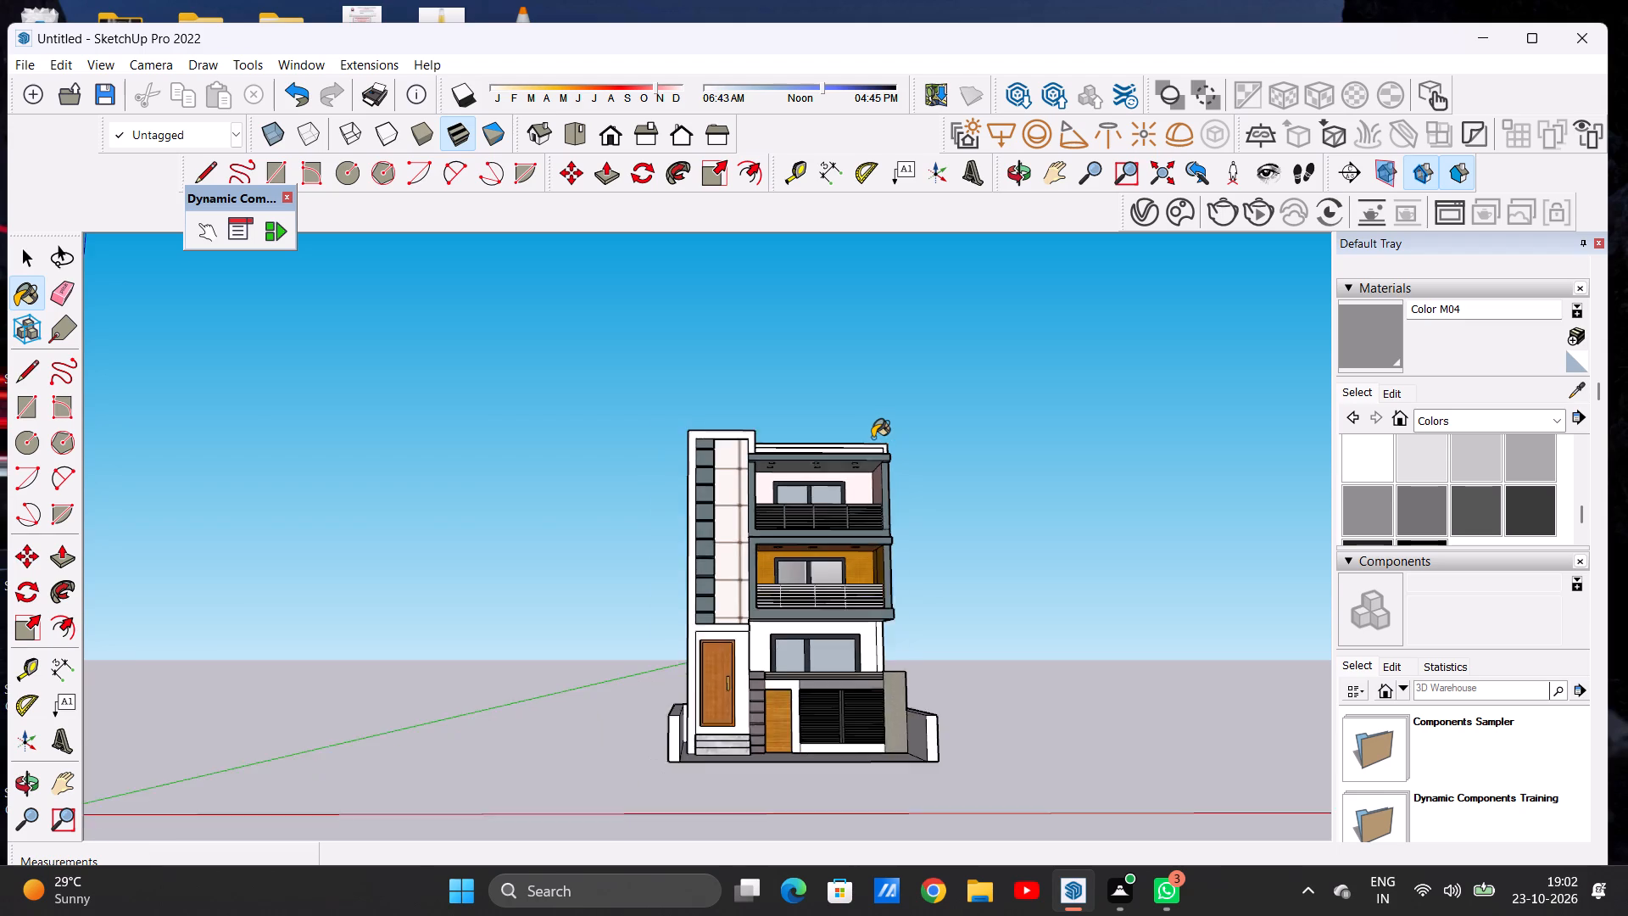
scroll(873, 438, "down", 2)
scroll(856, 542, "up", 8)
middle_click_drag(844, 560, 812, 400)
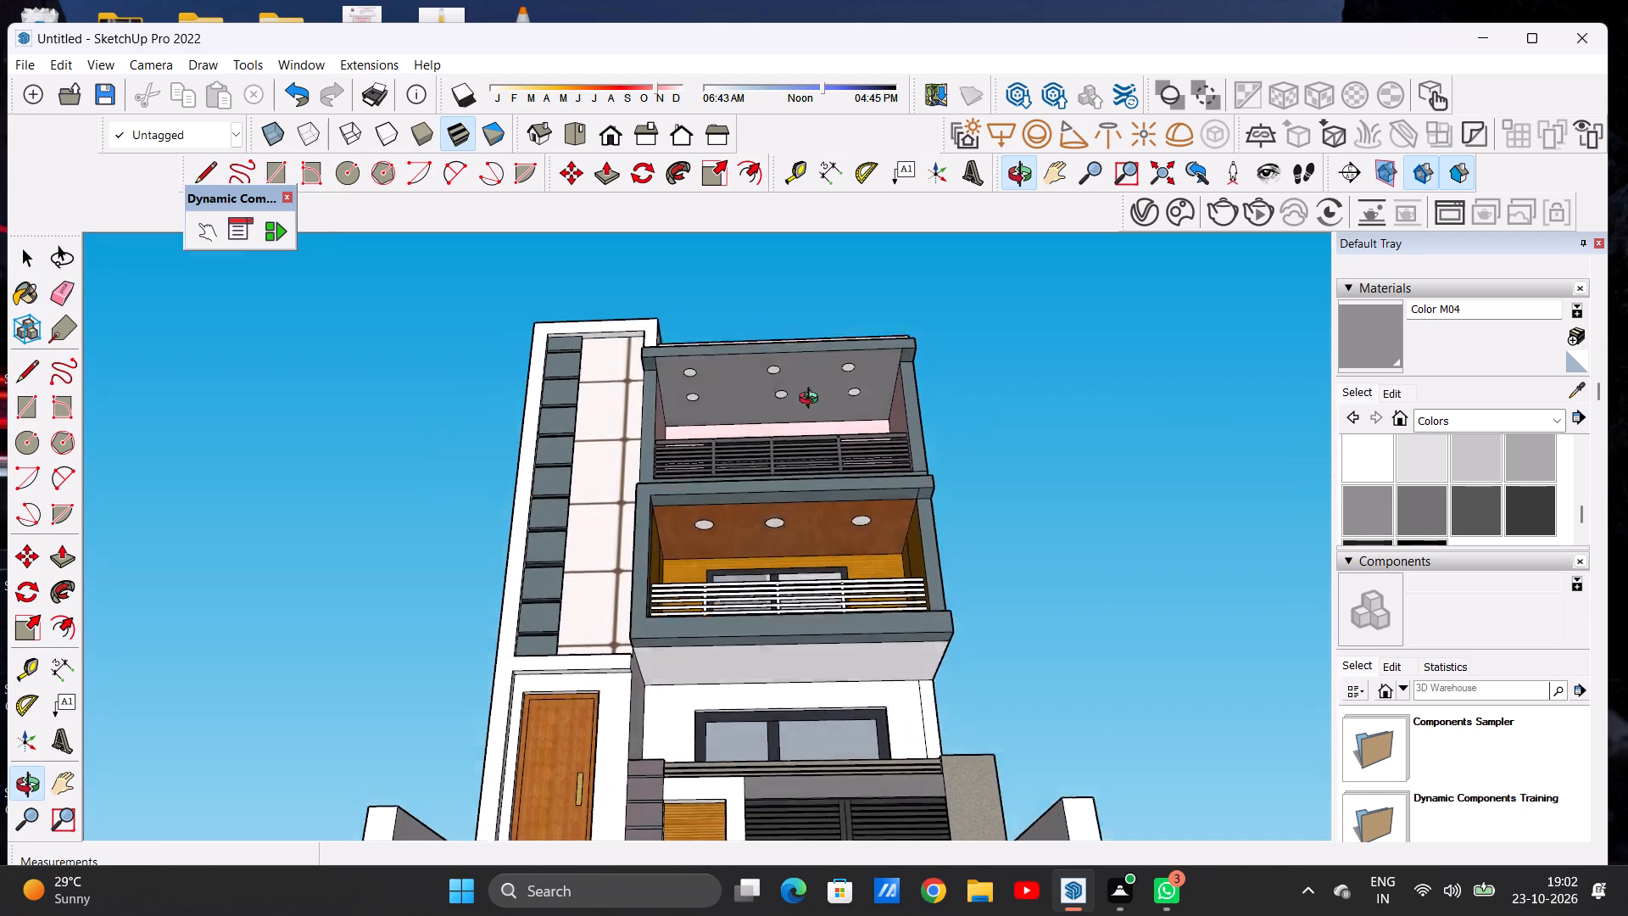
middle_click_drag(812, 400, 836, 669)
scroll(692, 319, "down", 9)
scroll(770, 500, "up", 7)
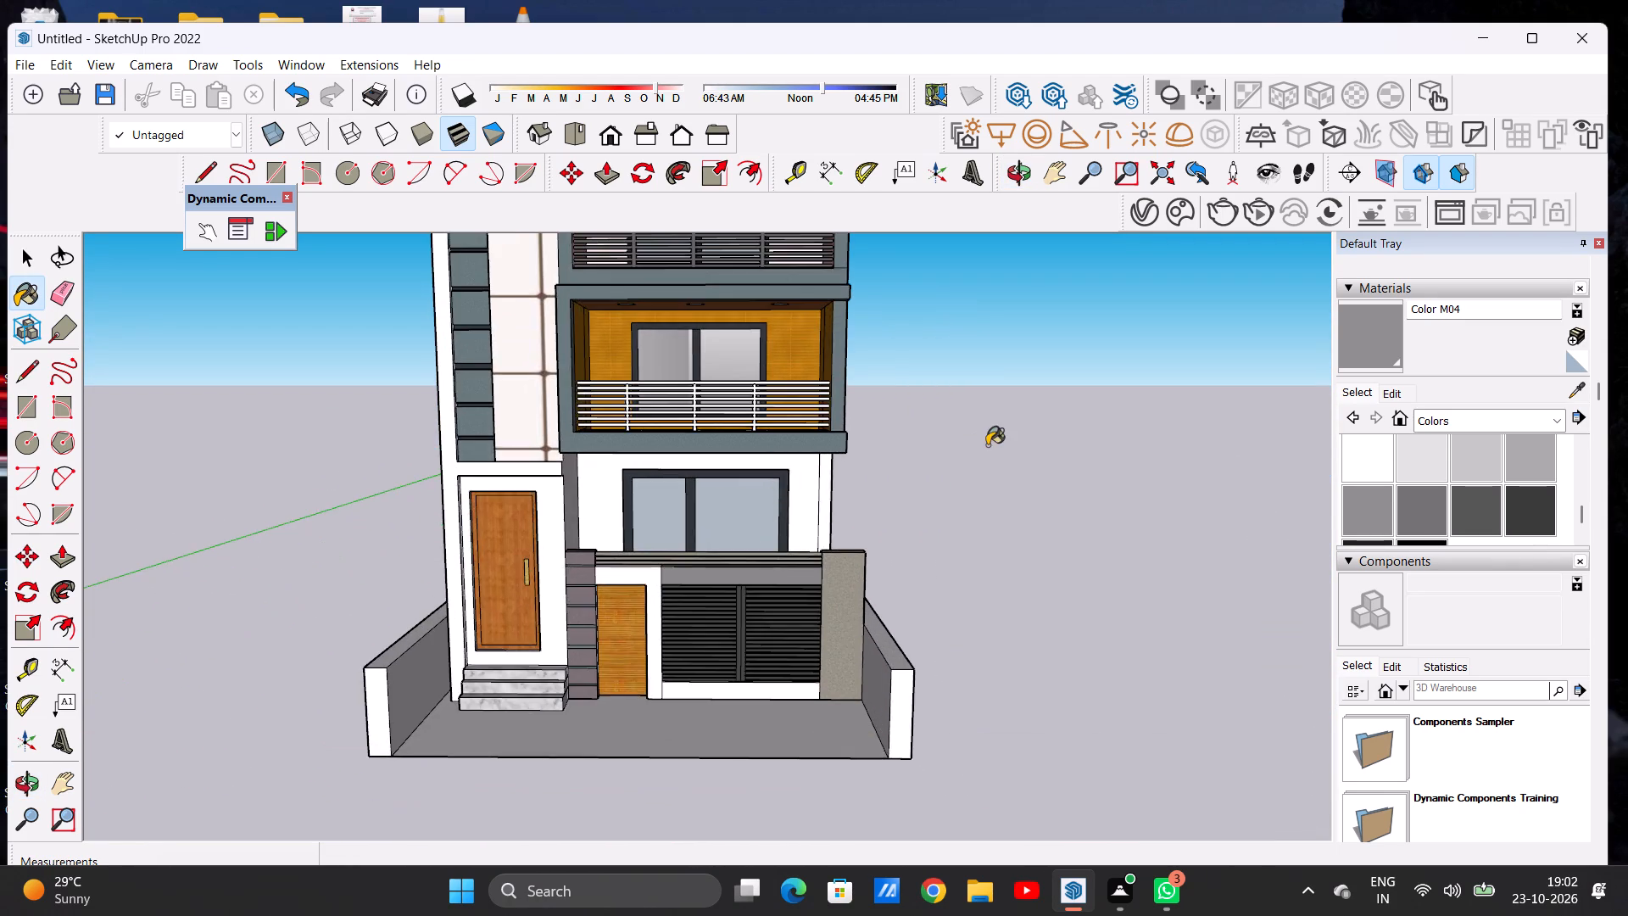
scroll(989, 445, "down", 11)
scroll(873, 442, "up", 1)
scroll(866, 437, "down", 1)
scroll(866, 437, "up", 10)
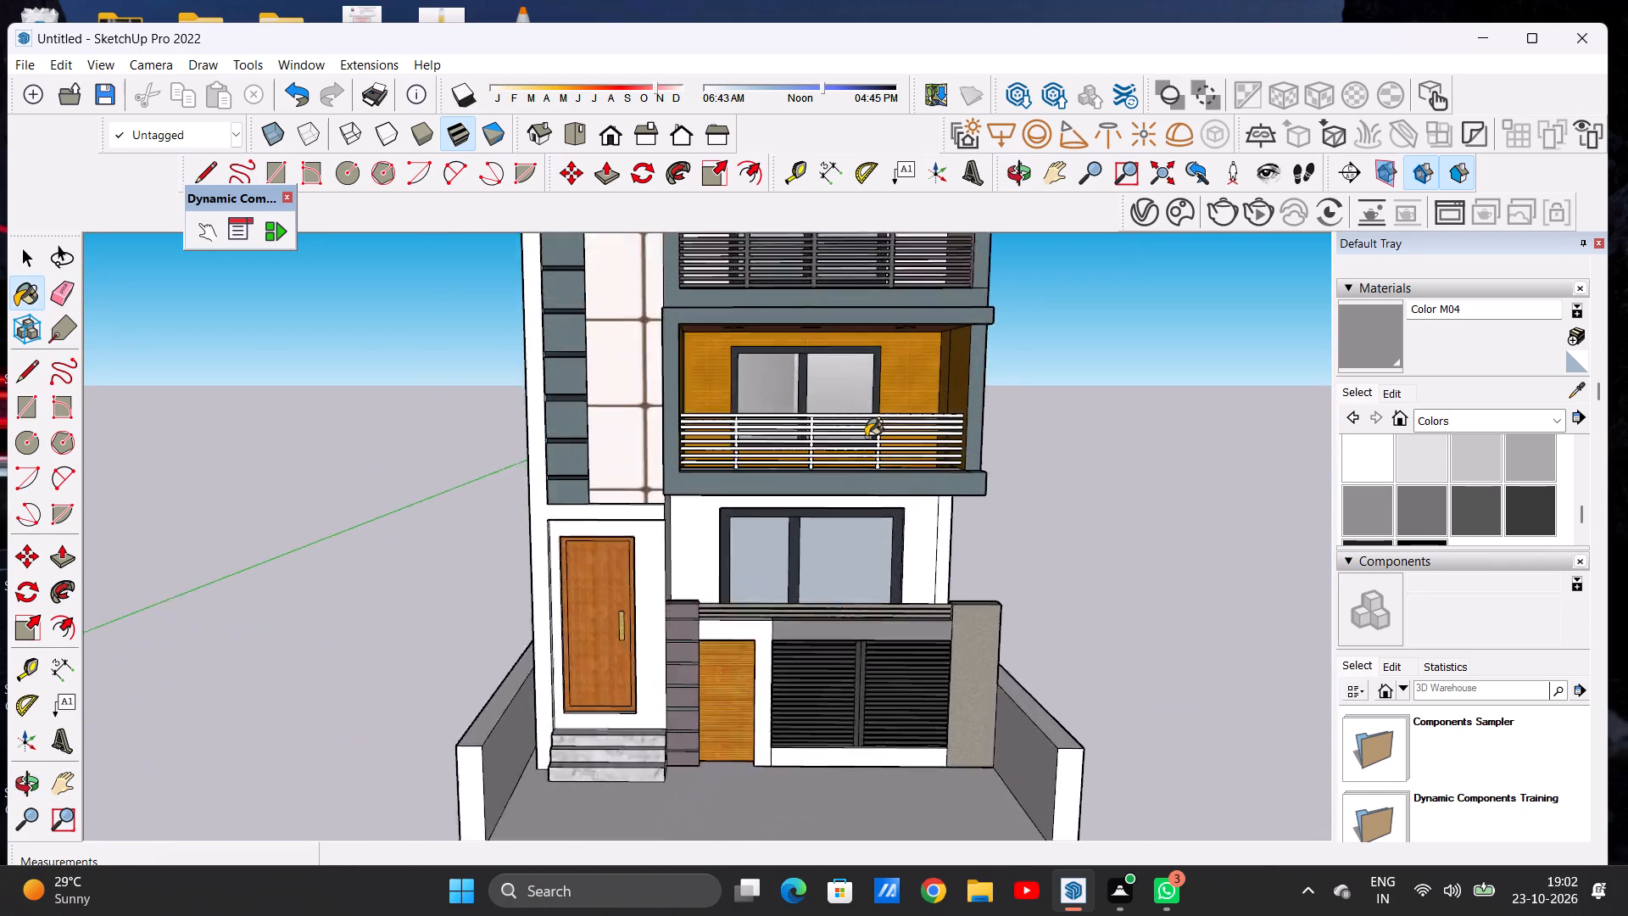
scroll(866, 437, "up", 2)
key("space")
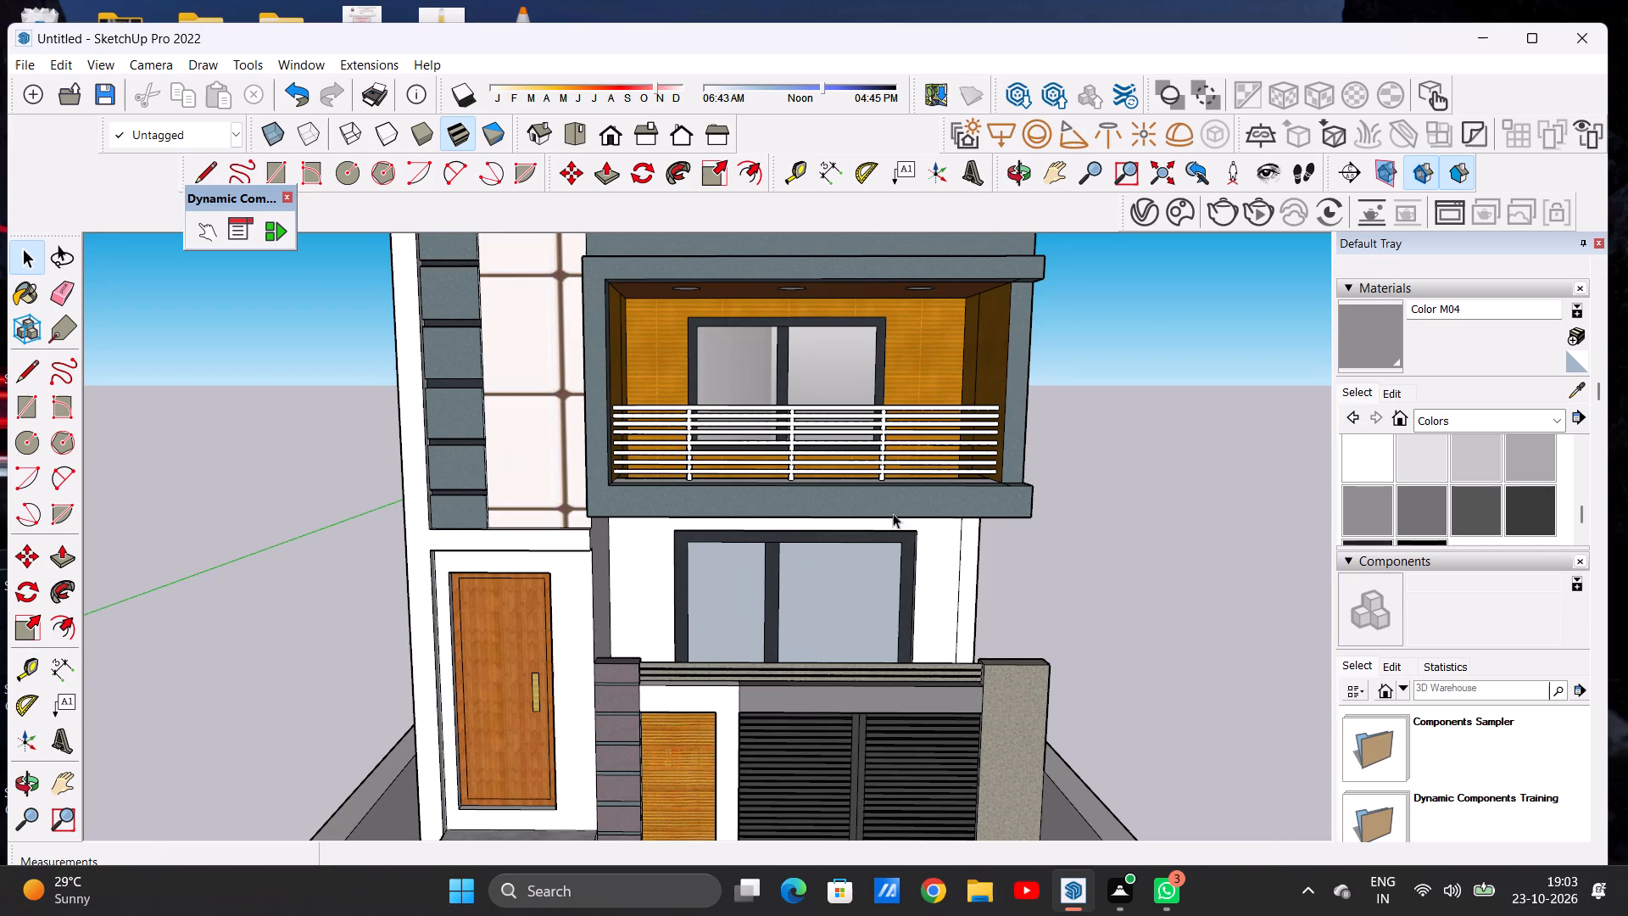
scroll(765, 437, "down", 6)
scroll(791, 399, "up", 10)
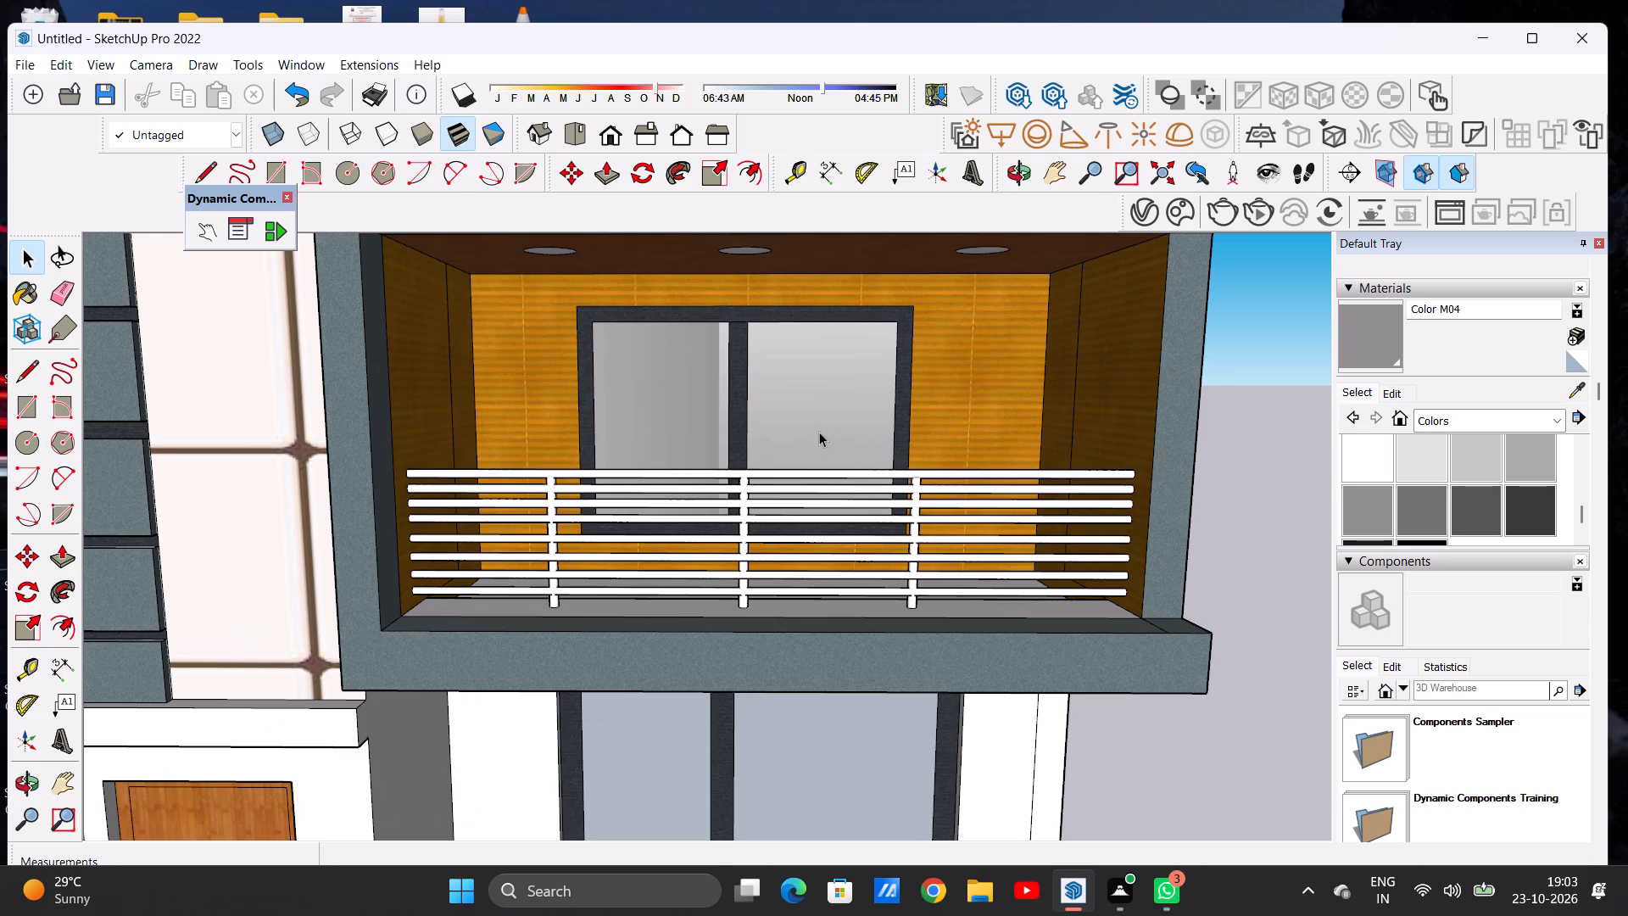
scroll(772, 494, "down", 8)
scroll(727, 522, "up", 3)
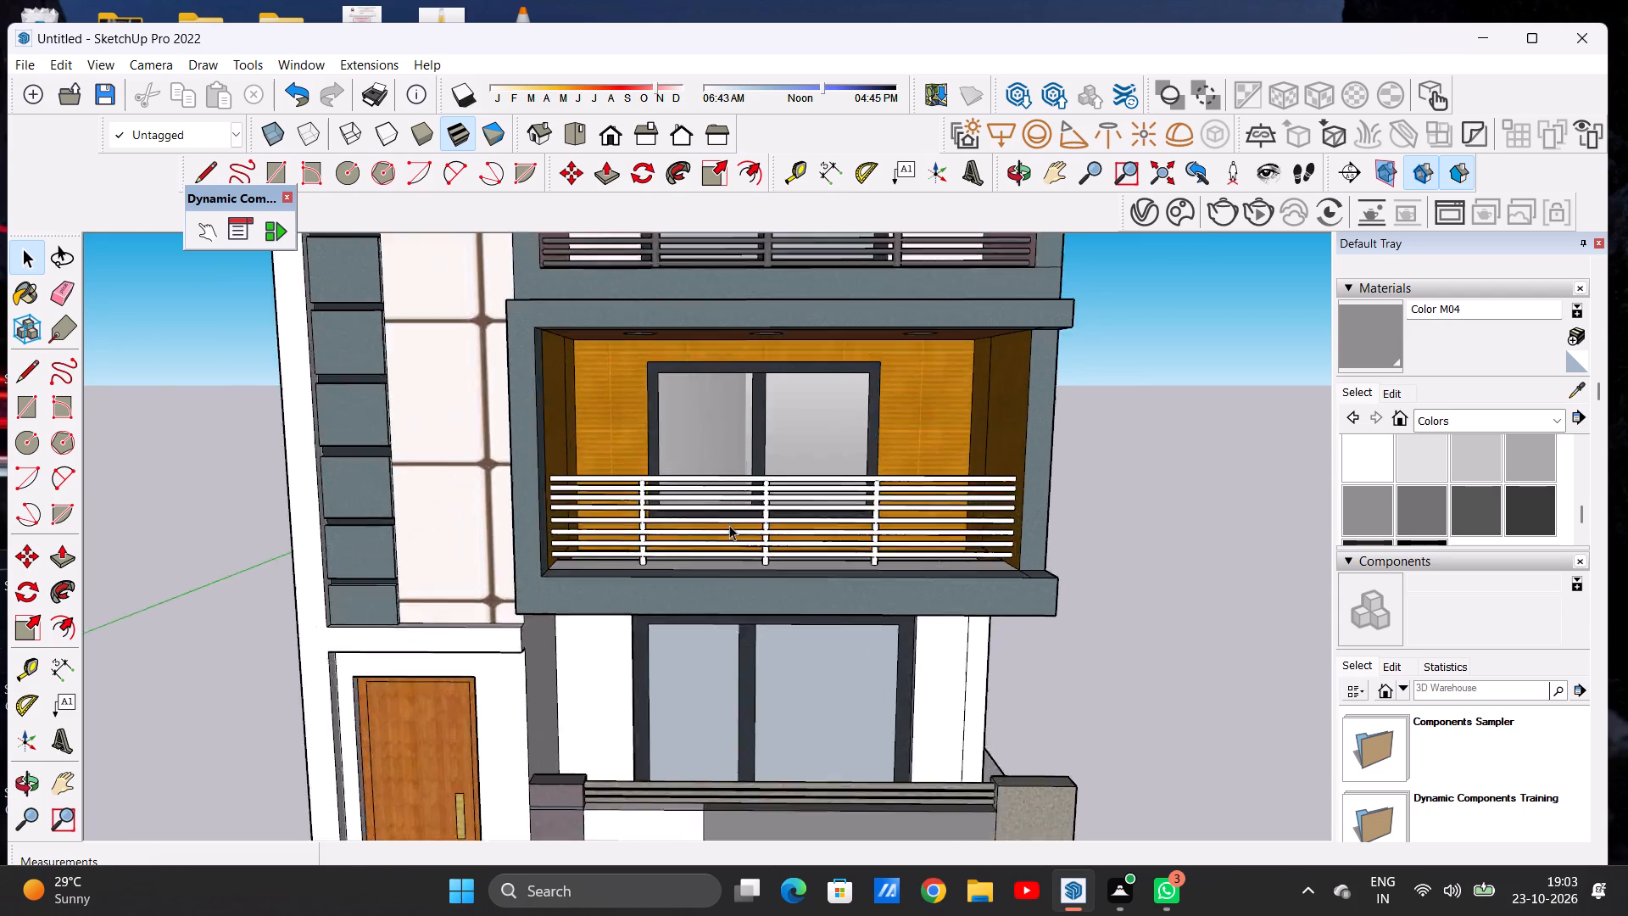
scroll(729, 525, "up", 4)
scroll(786, 499, "down", 8)
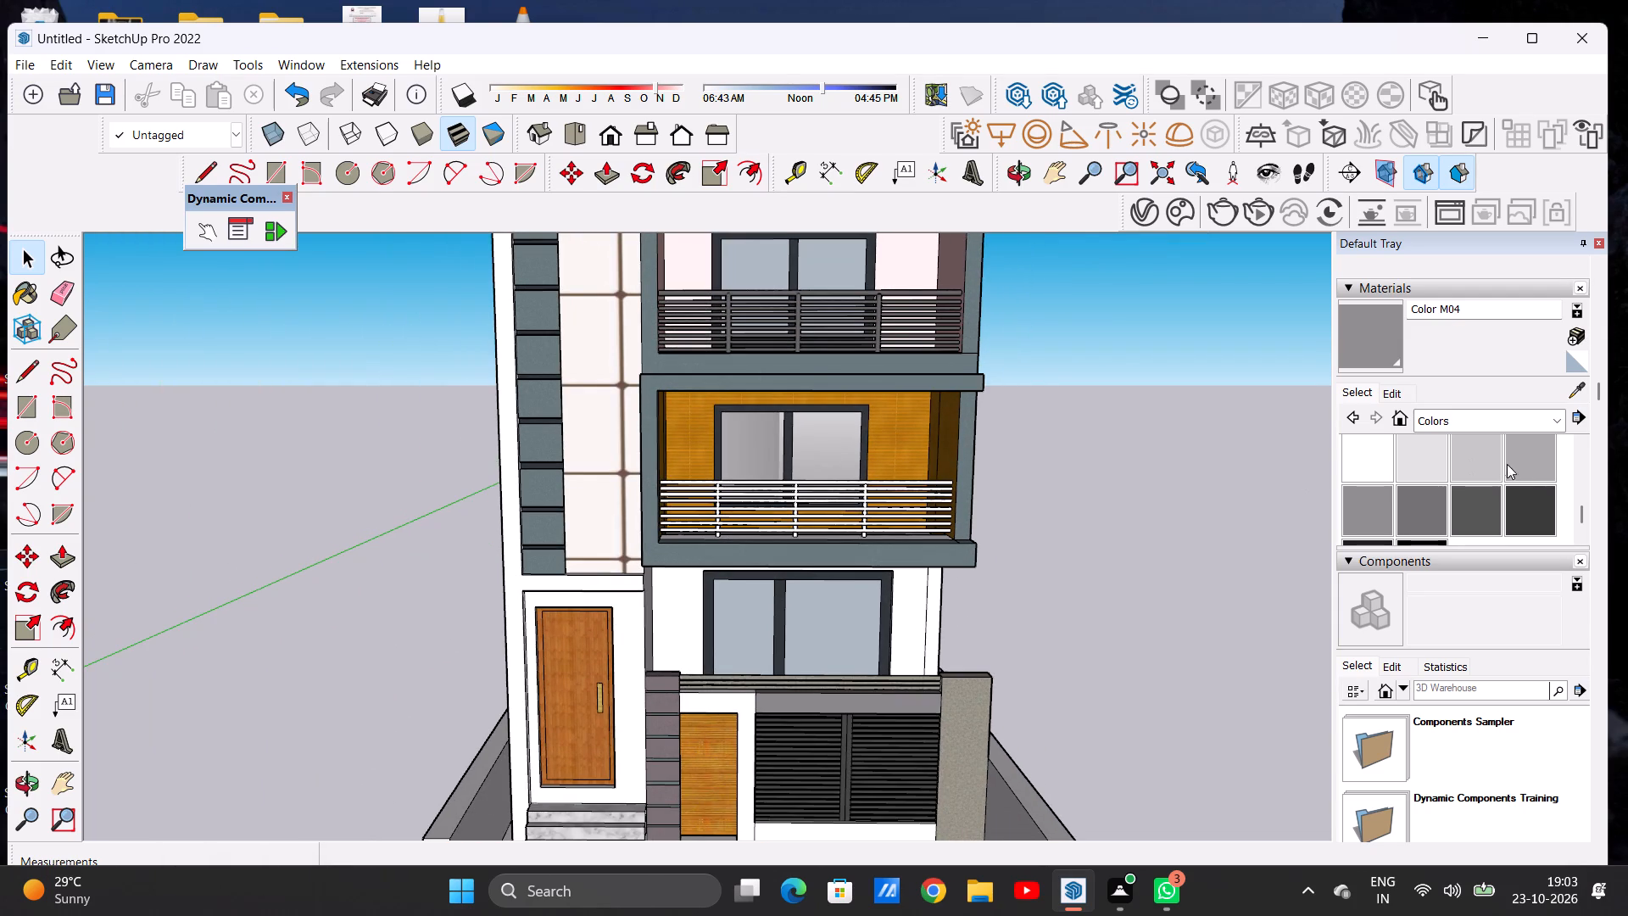
Paint the upper four horizontal bars of the middle balcony's railing dark grey with Color M06.
left_click(1471, 506)
scroll(921, 528, "up", 4)
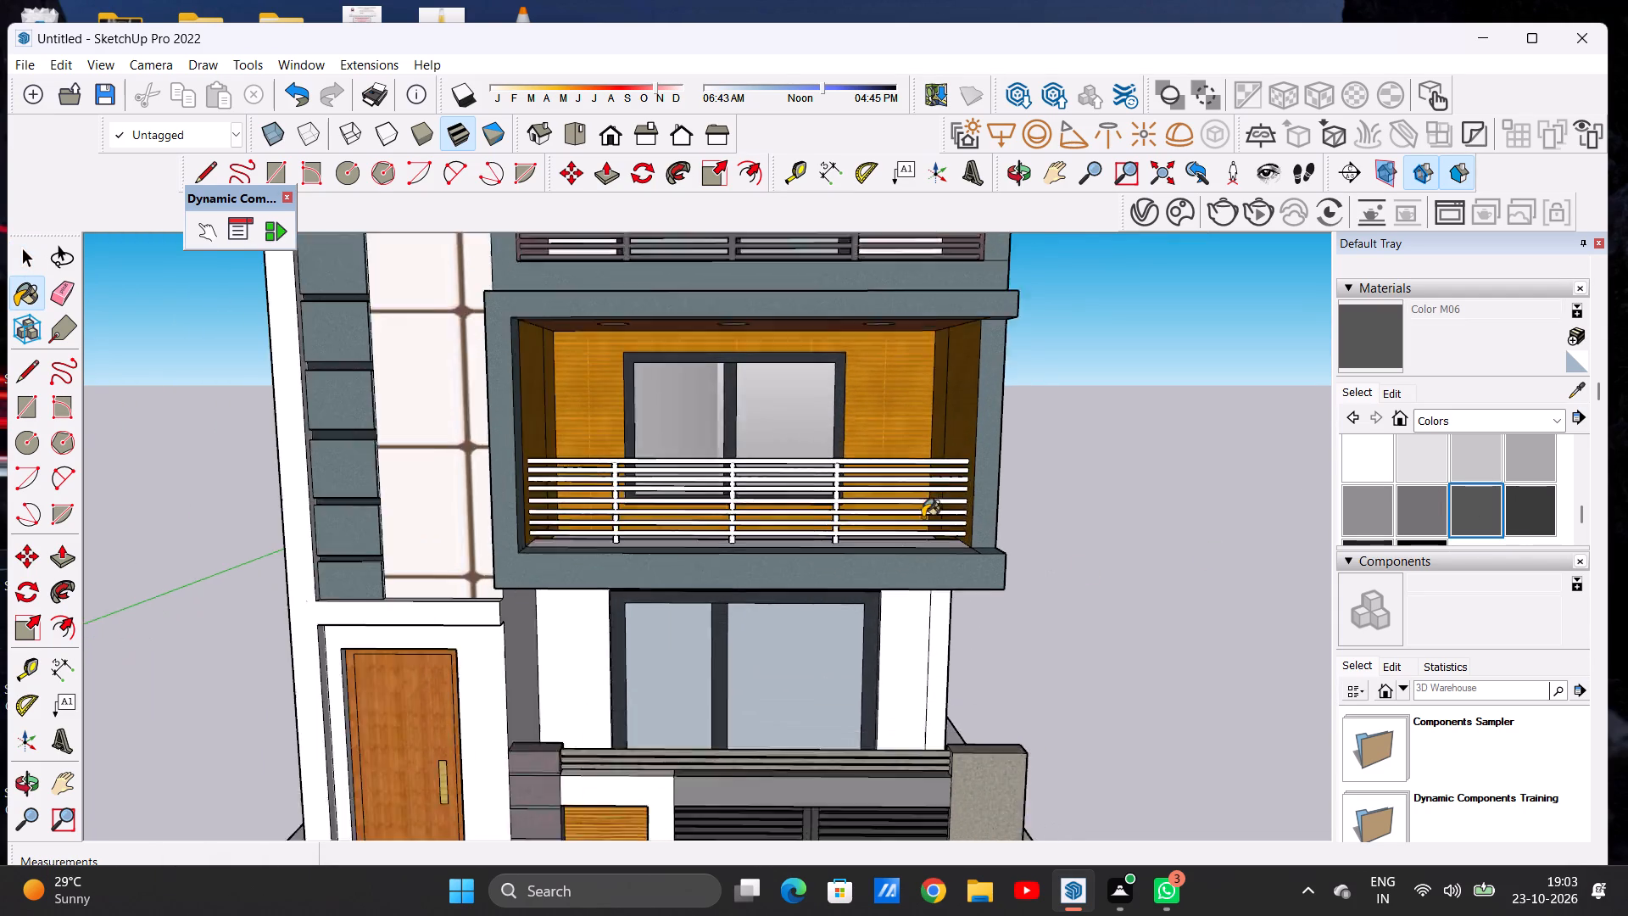
scroll(923, 517, "up", 10)
left_click(986, 417)
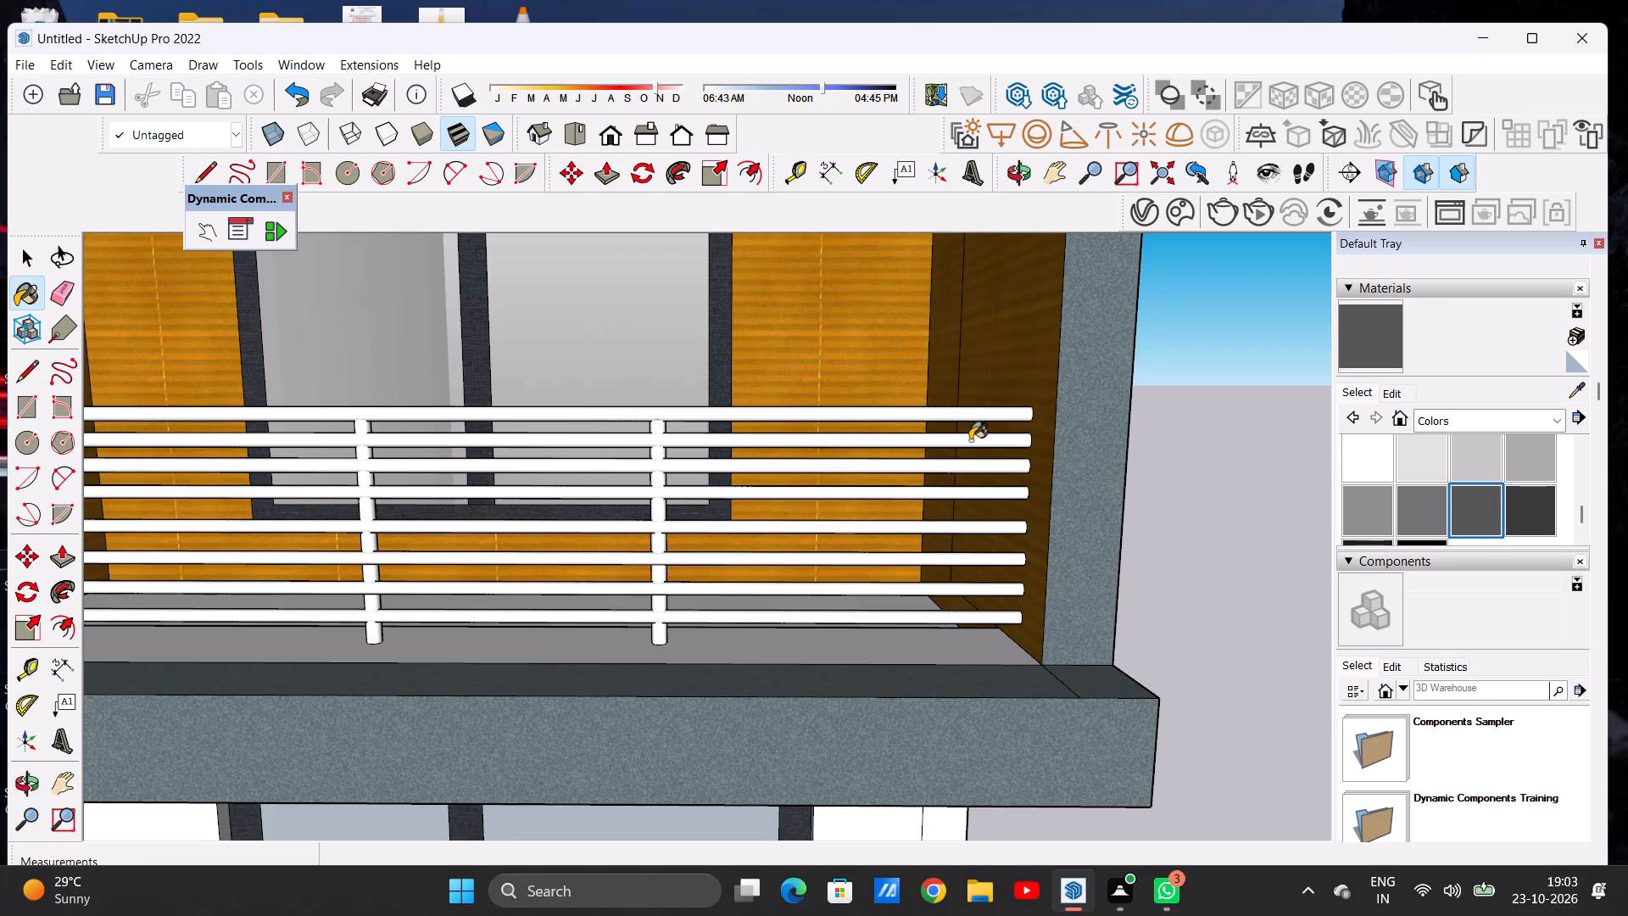
left_click(970, 440)
scroll(1036, 393, "down", 6)
scroll(716, 435, "up", 5)
scroll(717, 435, "down", 1)
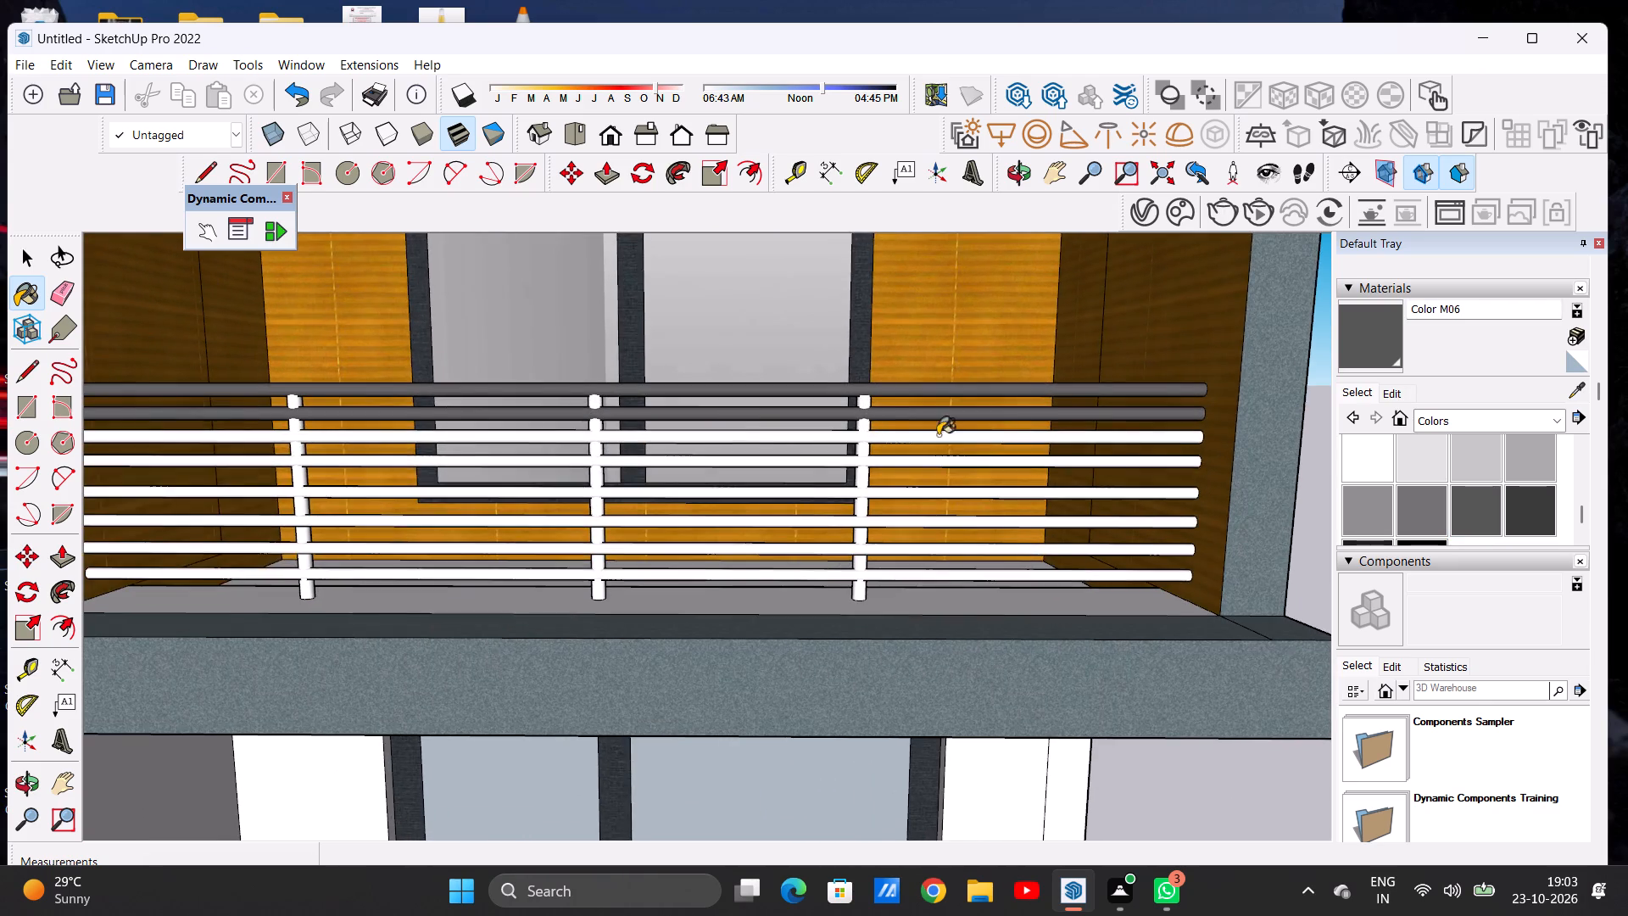
scroll(1009, 437, "up", 5)
left_click(996, 436)
left_click(958, 472)
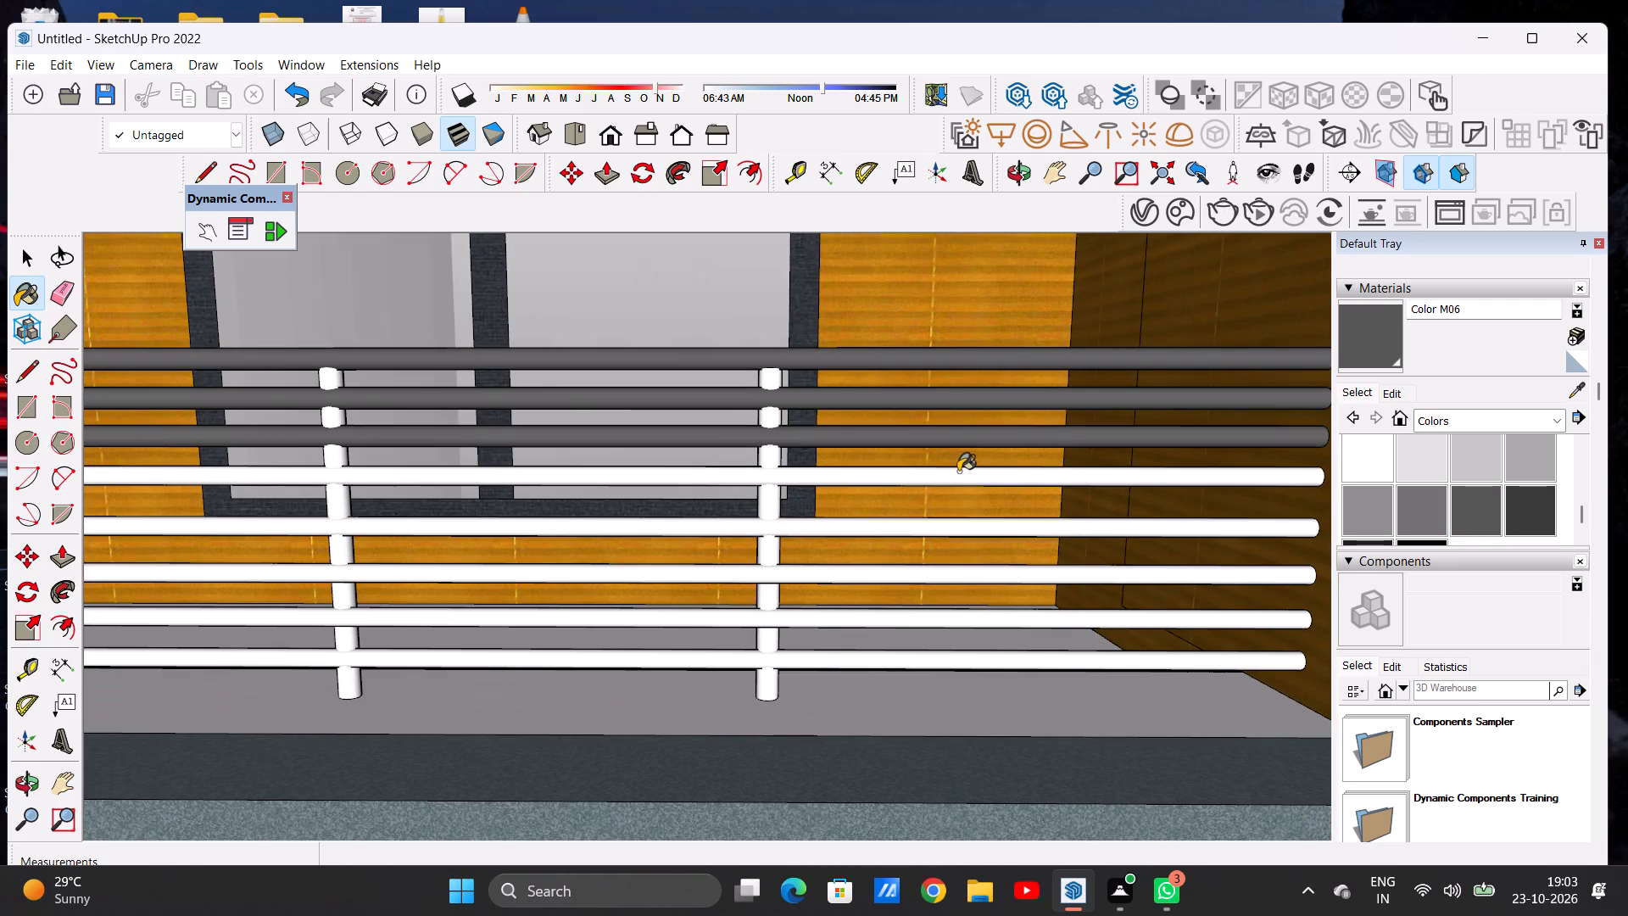
Paint the lower four horizontal bars of the middle balcony's railing with the same Color M06.
scroll(943, 437, "down", 7)
scroll(912, 485, "up", 11)
left_click(912, 484)
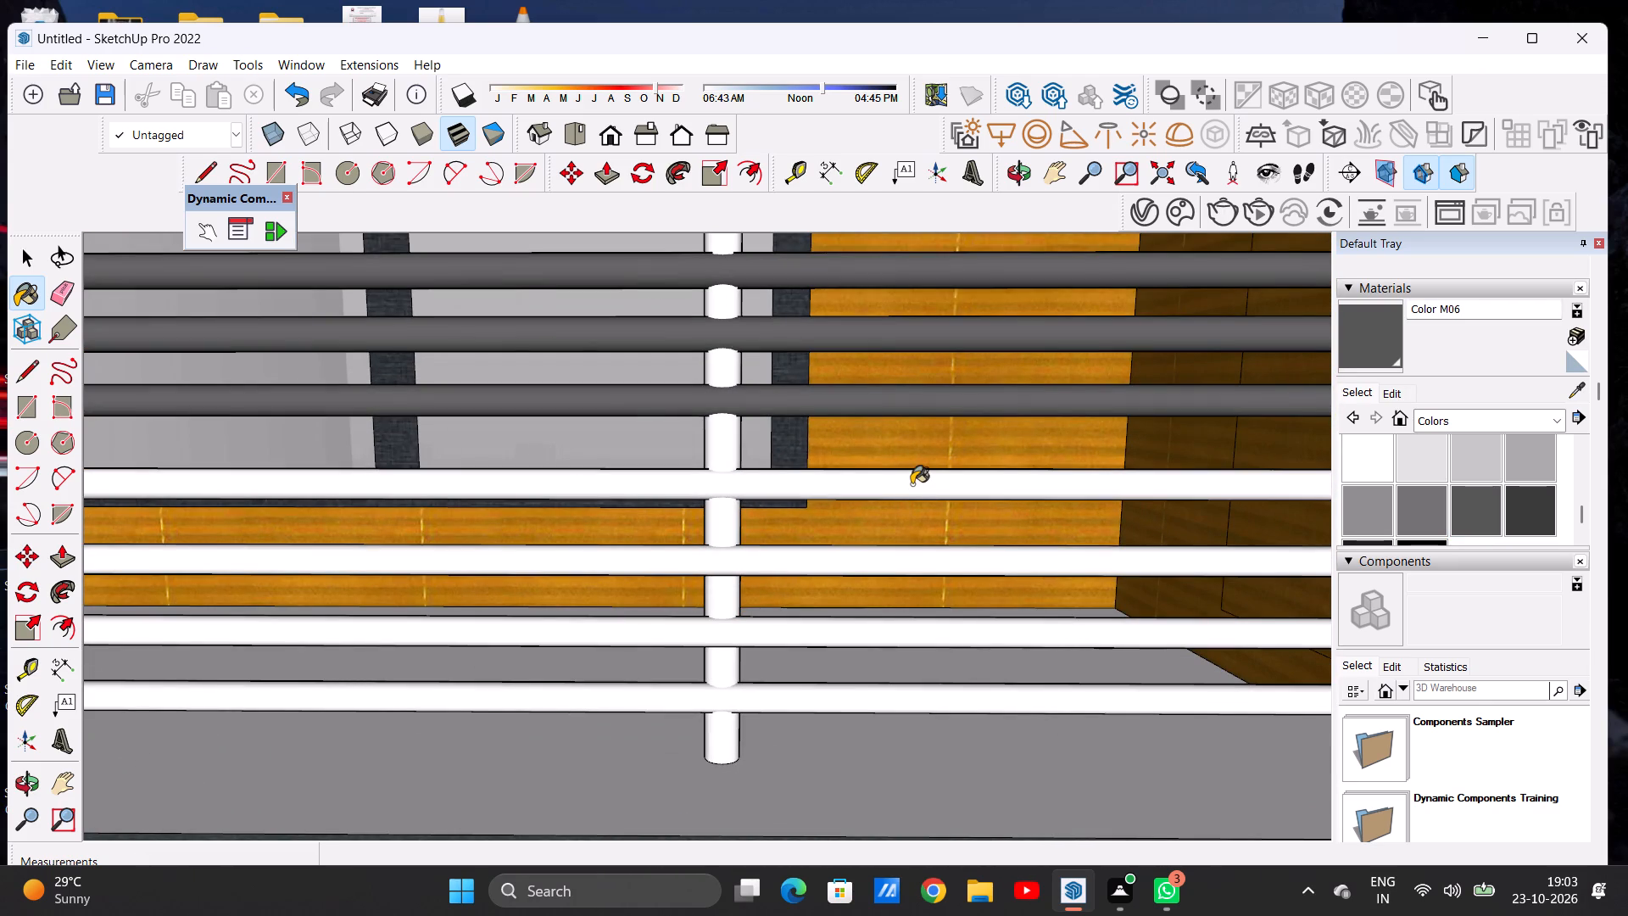
left_click(903, 561)
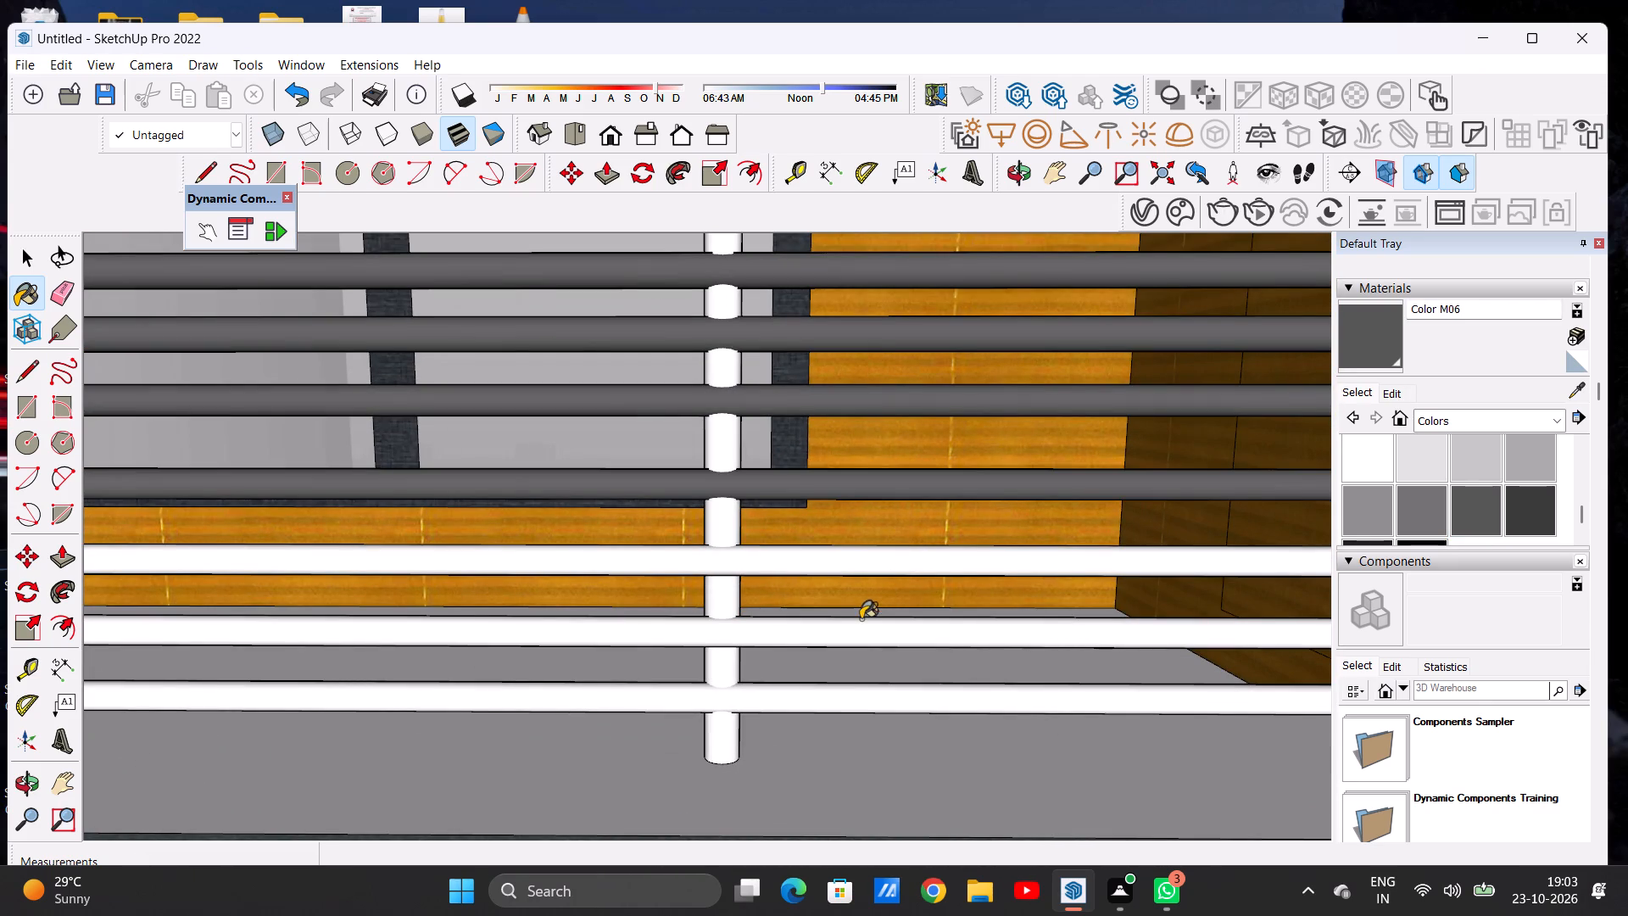
left_click(856, 623)
left_click(833, 695)
Paint the three vertical posts of the middle balcony's railing with Color M06.
scroll(869, 651, "down", 7)
scroll(809, 419, "up", 7)
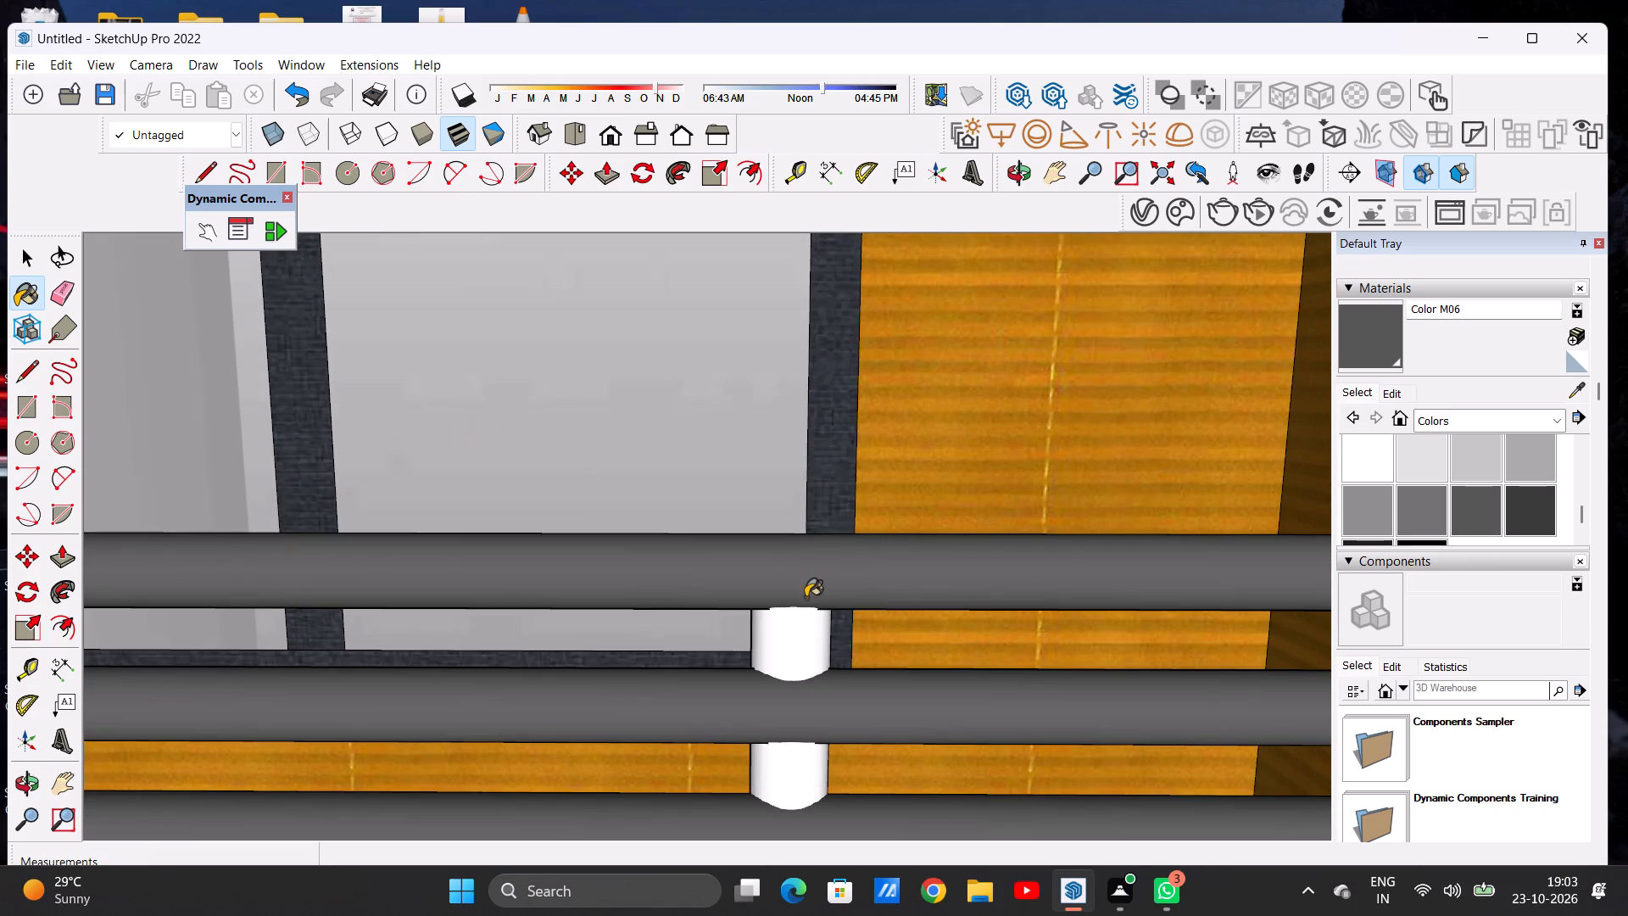
left_click(805, 633)
scroll(829, 459, "down", 14)
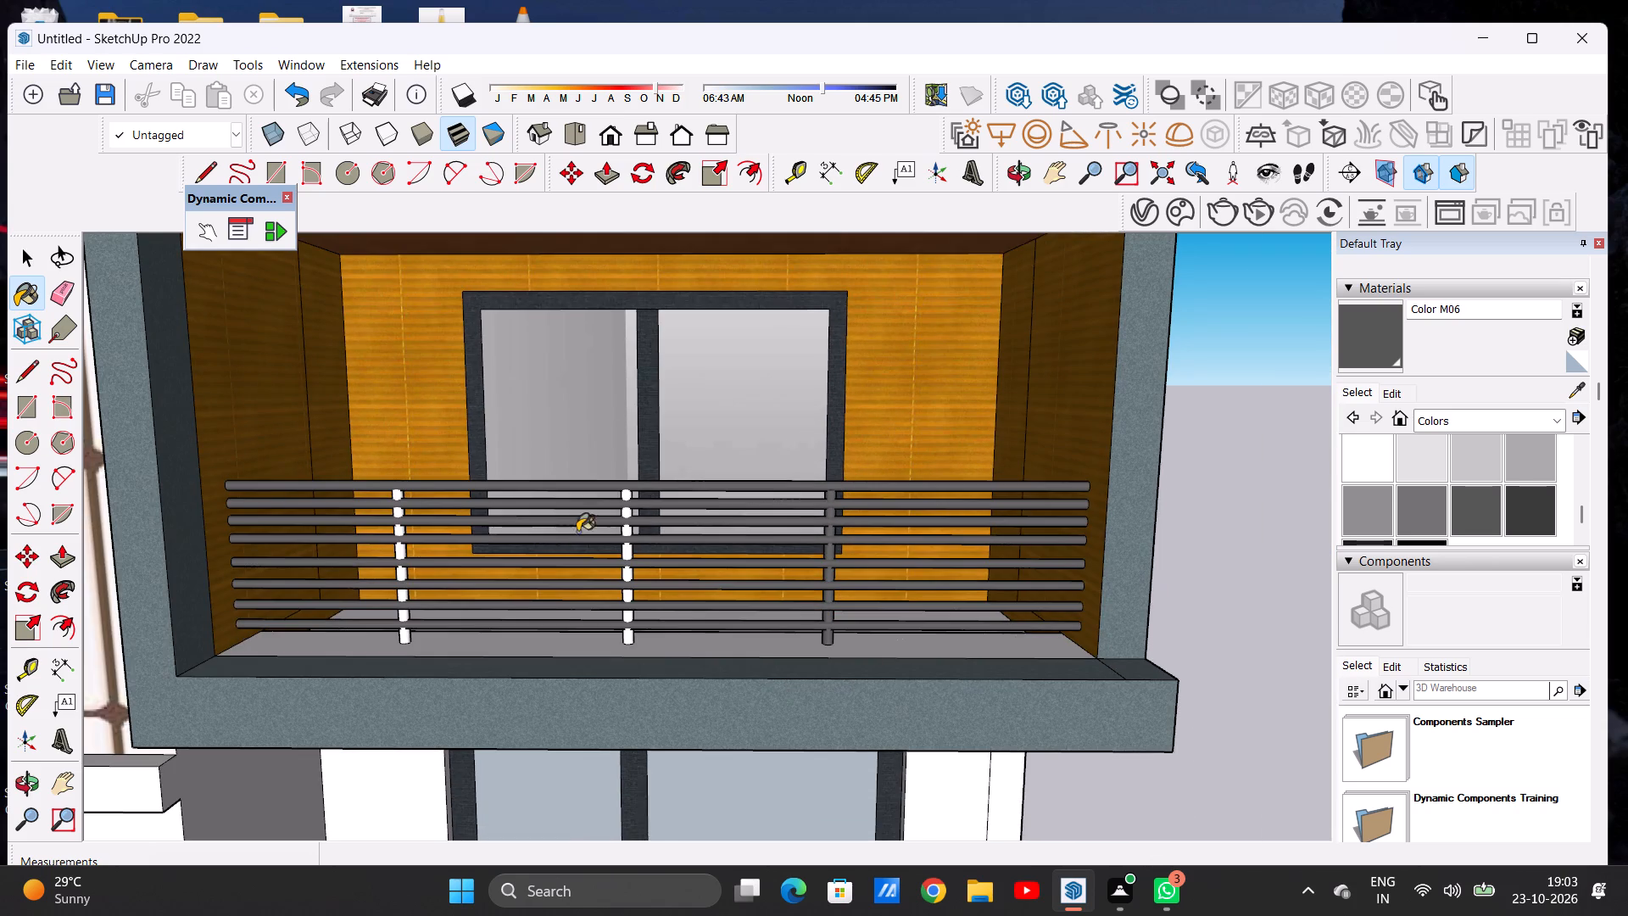
scroll(639, 514, "up", 12)
left_click(647, 465)
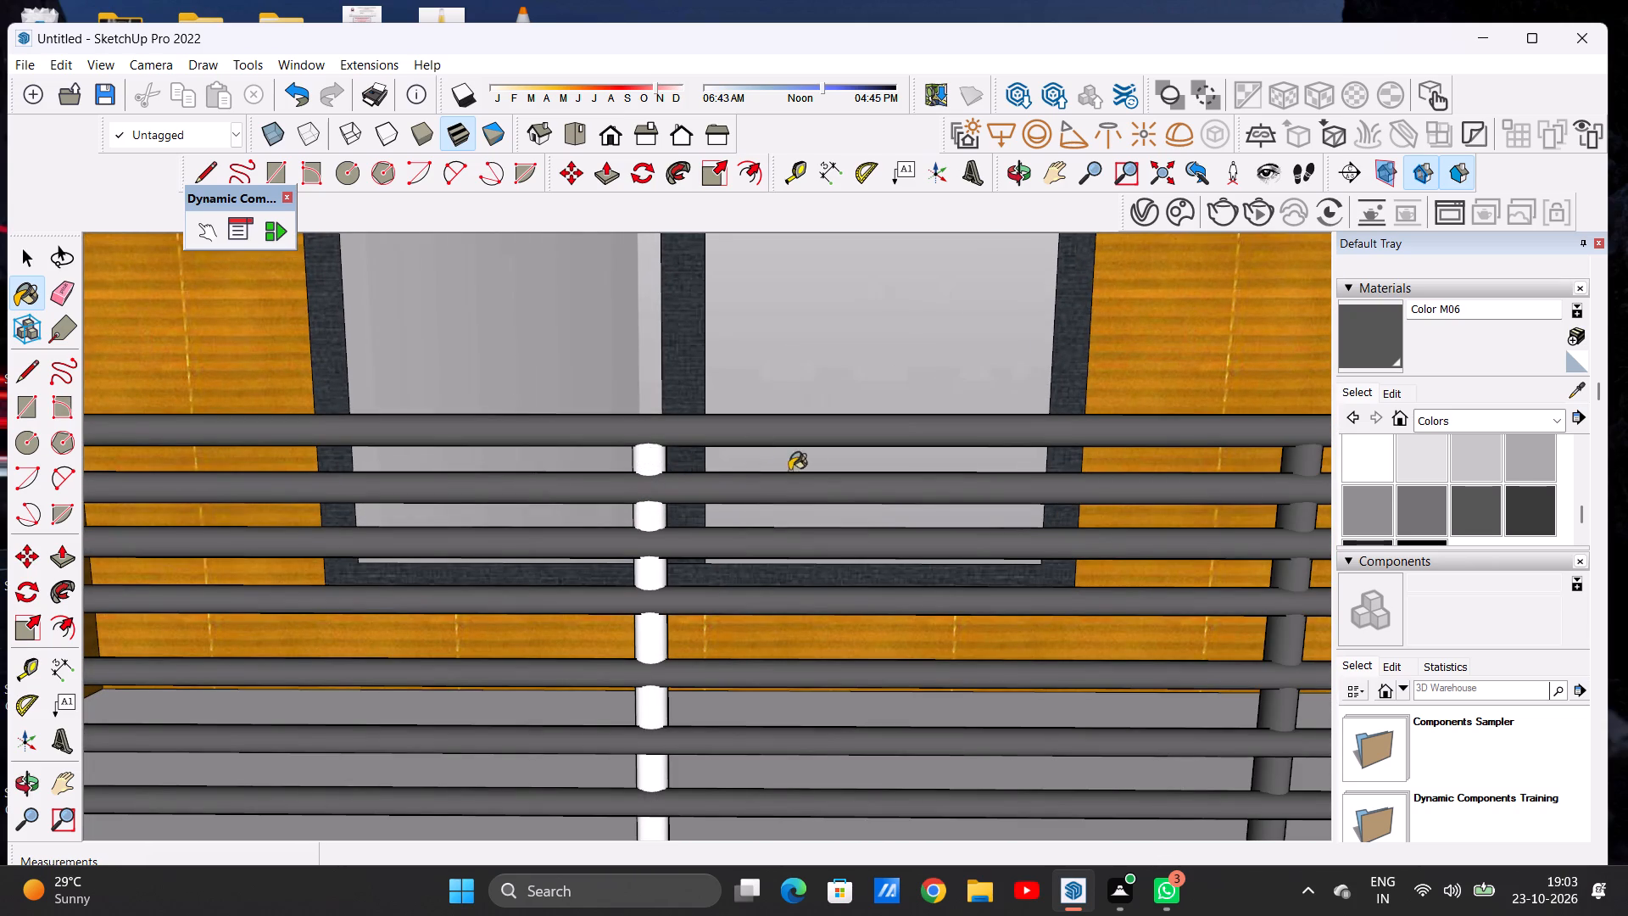
scroll(802, 482, "down", 13)
scroll(485, 485, "up", 8)
scroll(573, 482, "up", 7)
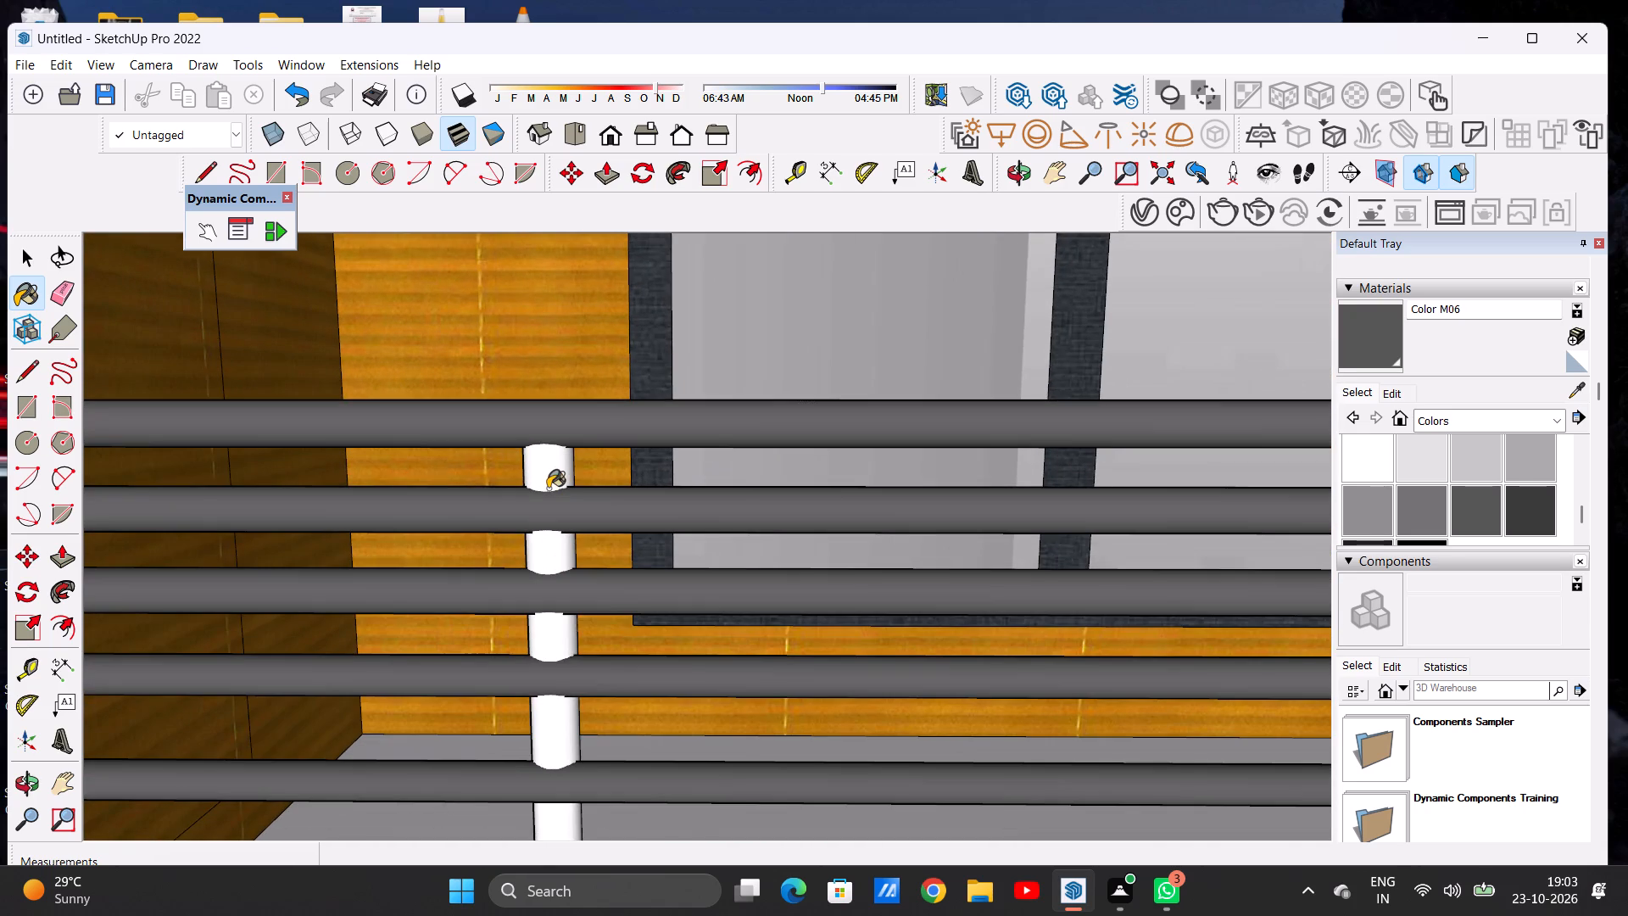
left_click(548, 489)
key("space")
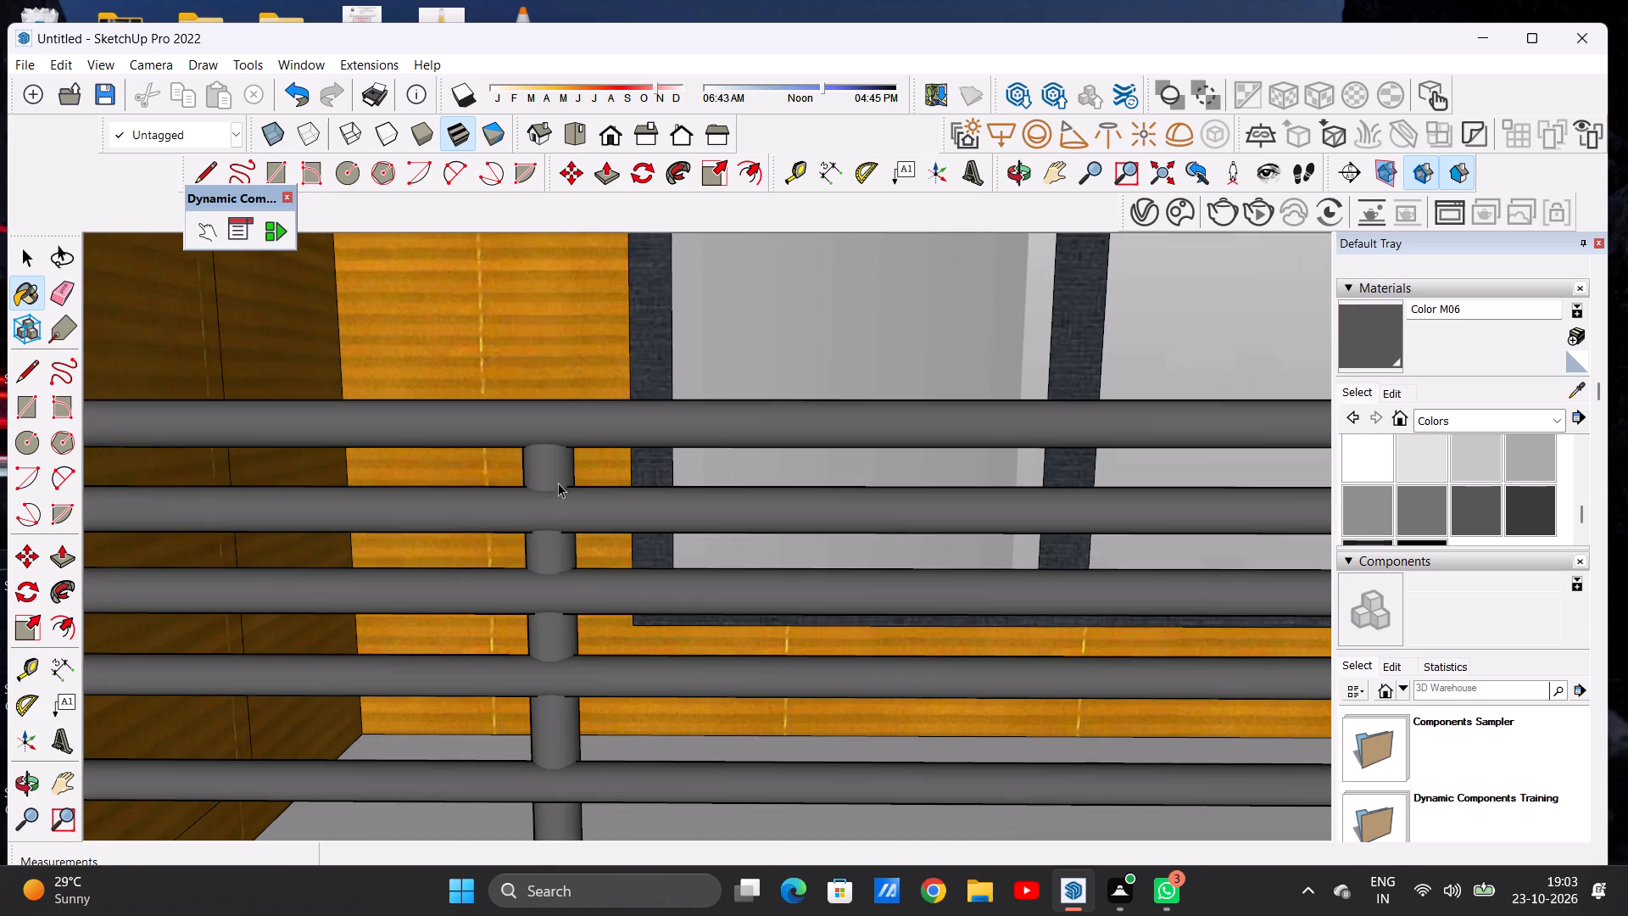
Examine the middle balcony's railing, walls and ceiling from the front and from the side.
scroll(588, 487, "down", 9)
scroll(688, 512, "down", 18)
scroll(679, 477, "up", 1)
scroll(679, 477, "down", 12)
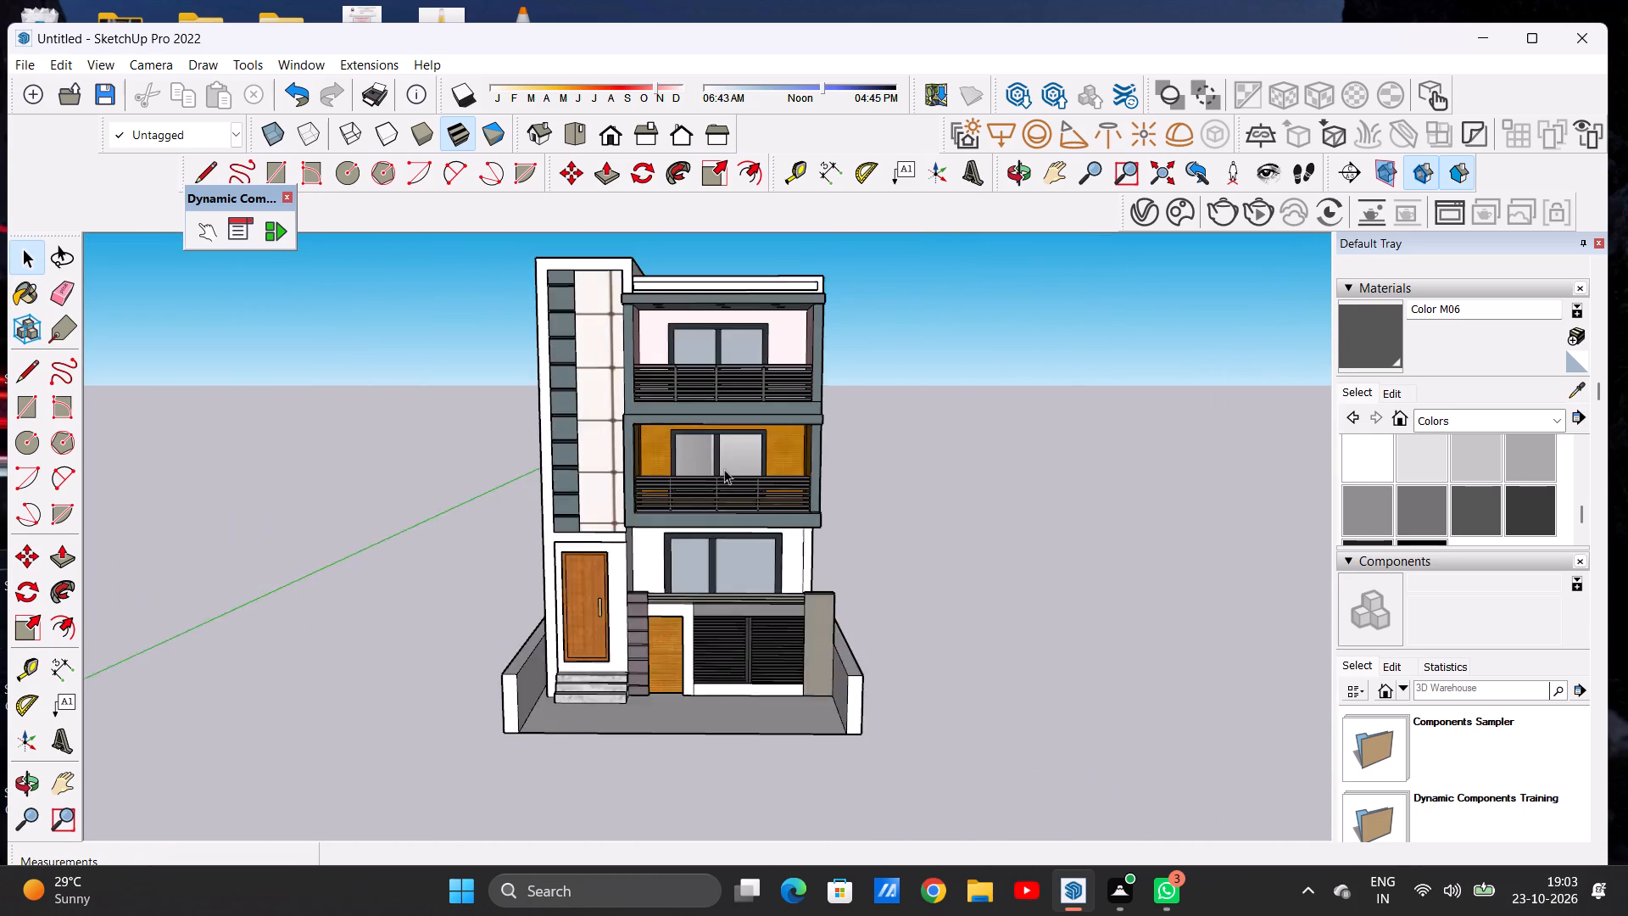
scroll(724, 469, "down", 4)
middle_click_drag(772, 472, 588, 399)
scroll(788, 391, "up", 8)
scroll(623, 505, "up", 5)
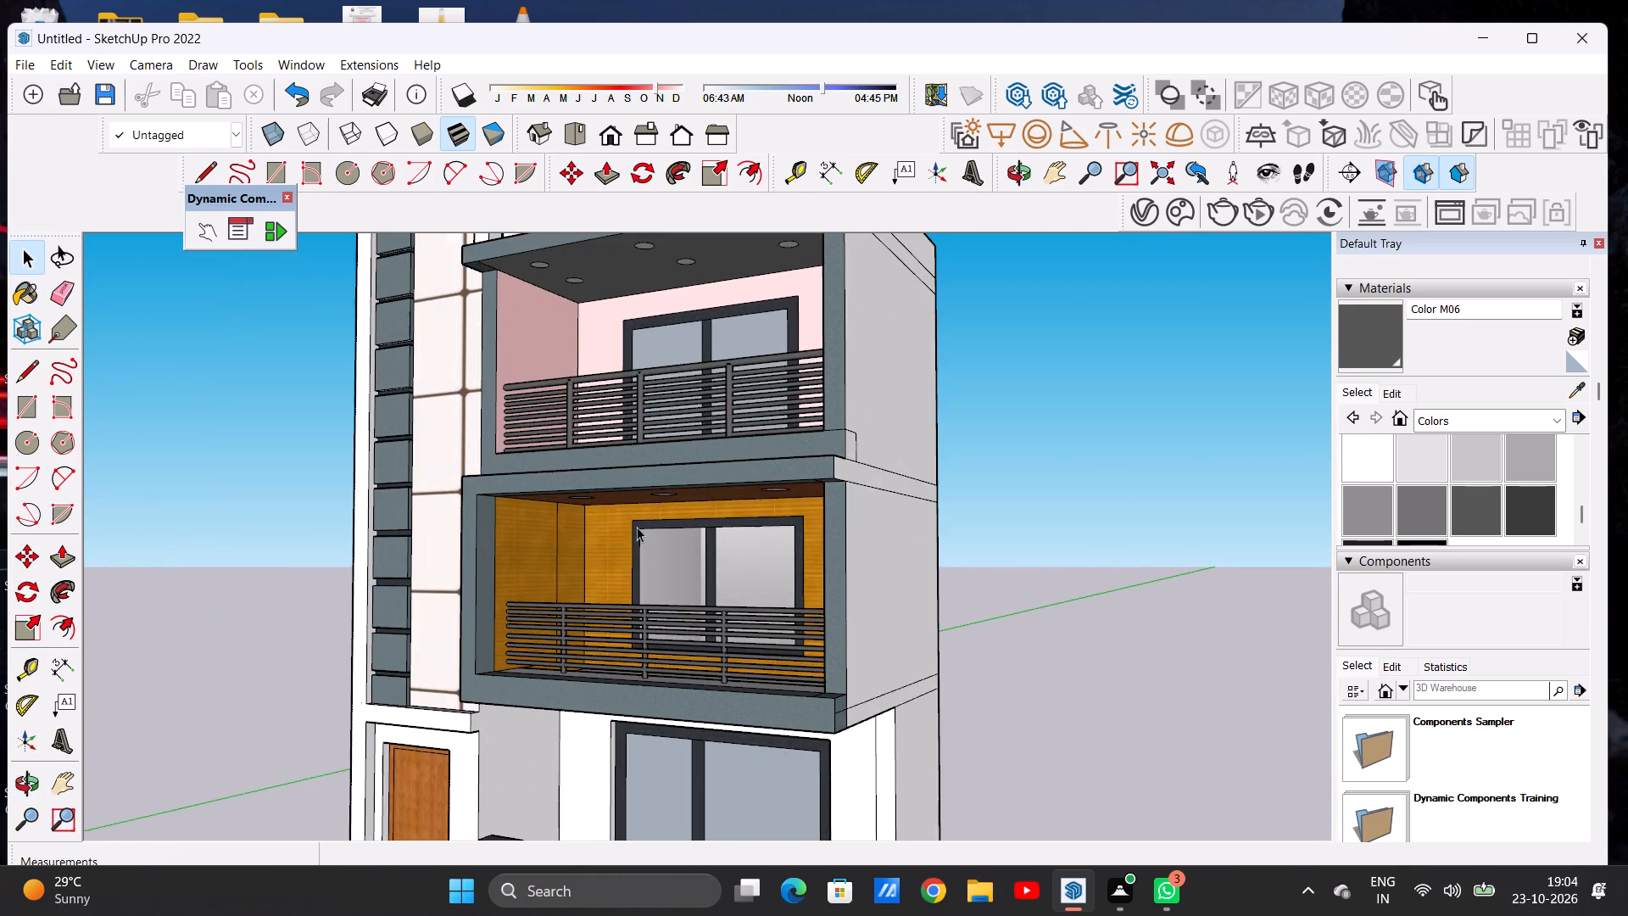
middle_click_drag(682, 606, 430, 649)
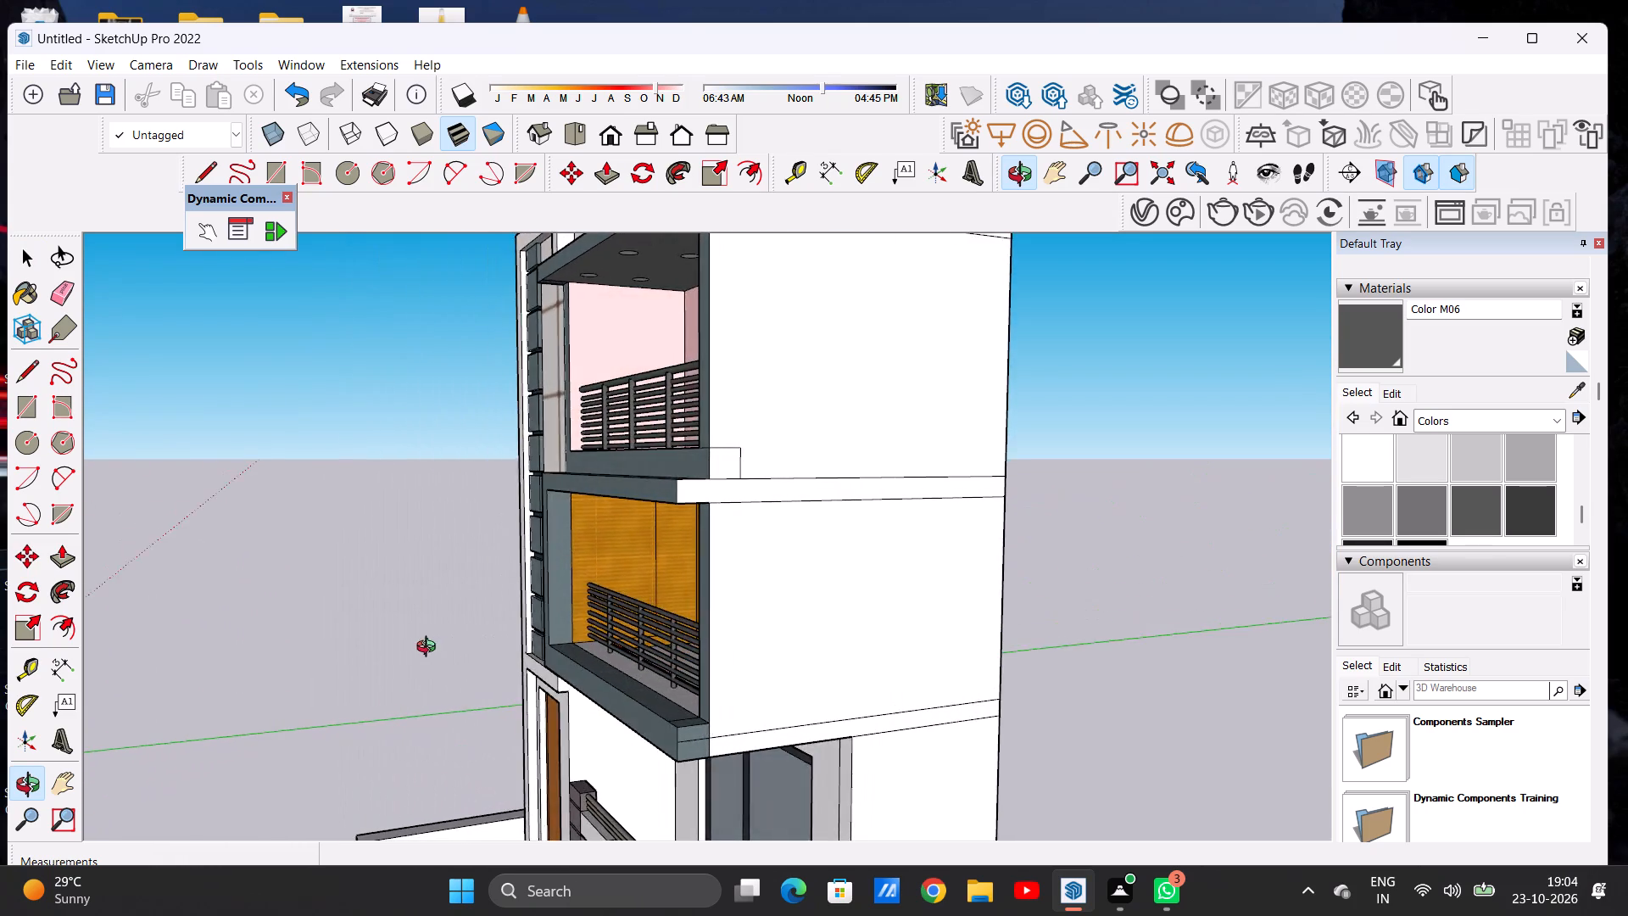
middle_click_drag(430, 649, 1012, 634)
middle_click_drag(937, 634, 647, 637)
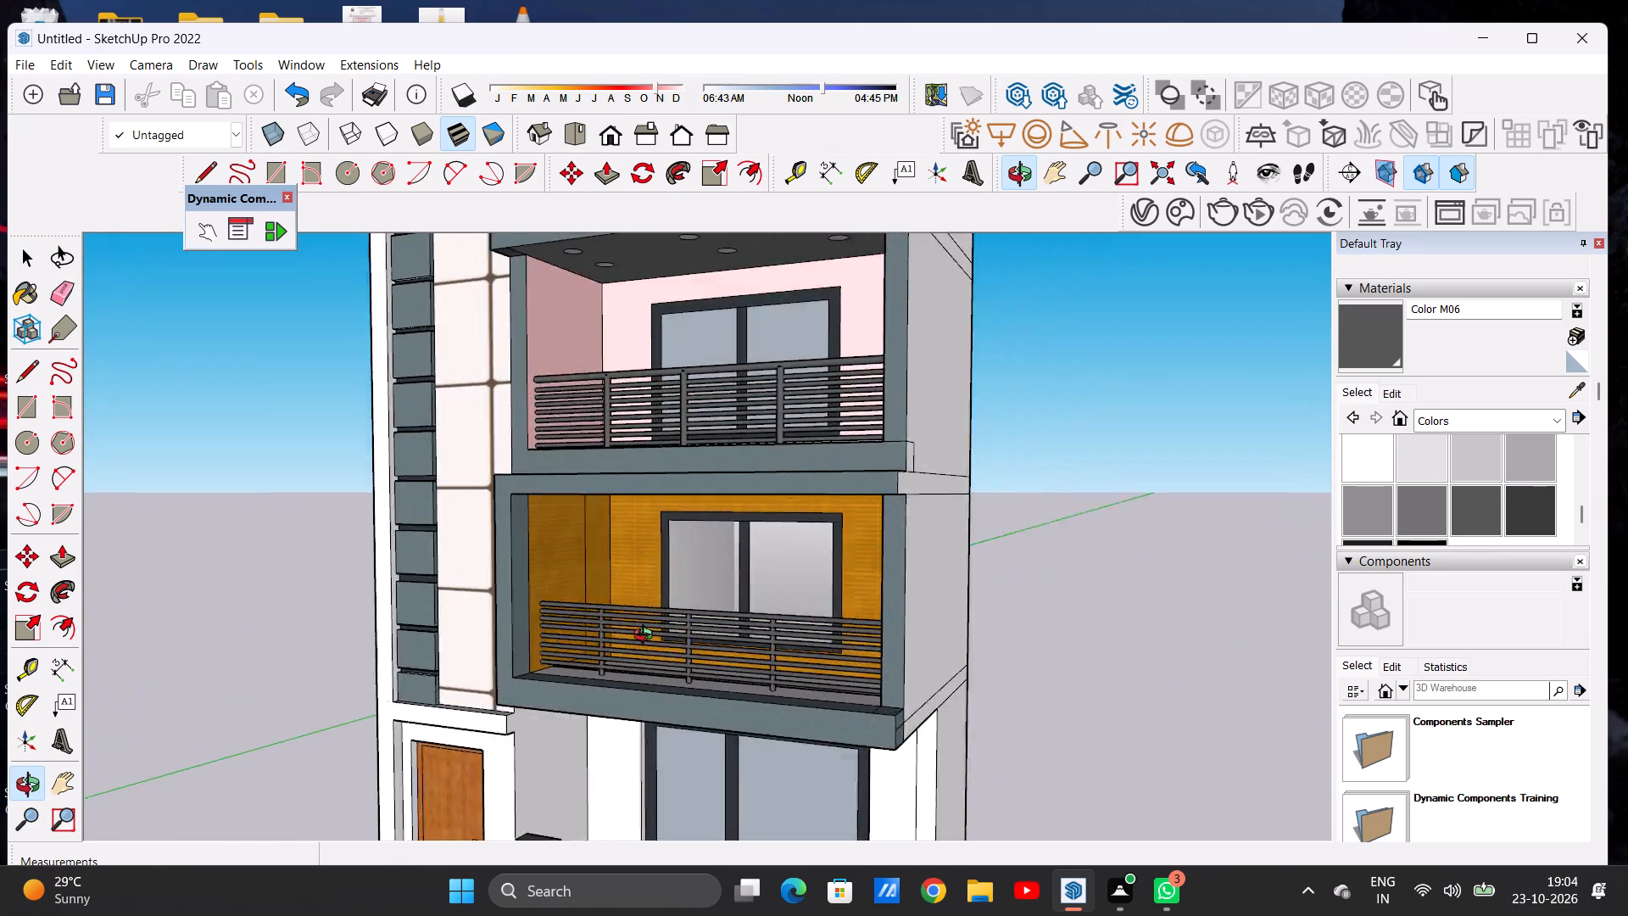
middle_click_drag(647, 637, 831, 643)
scroll(722, 645, "up", 13)
scroll(760, 641, "down", 5)
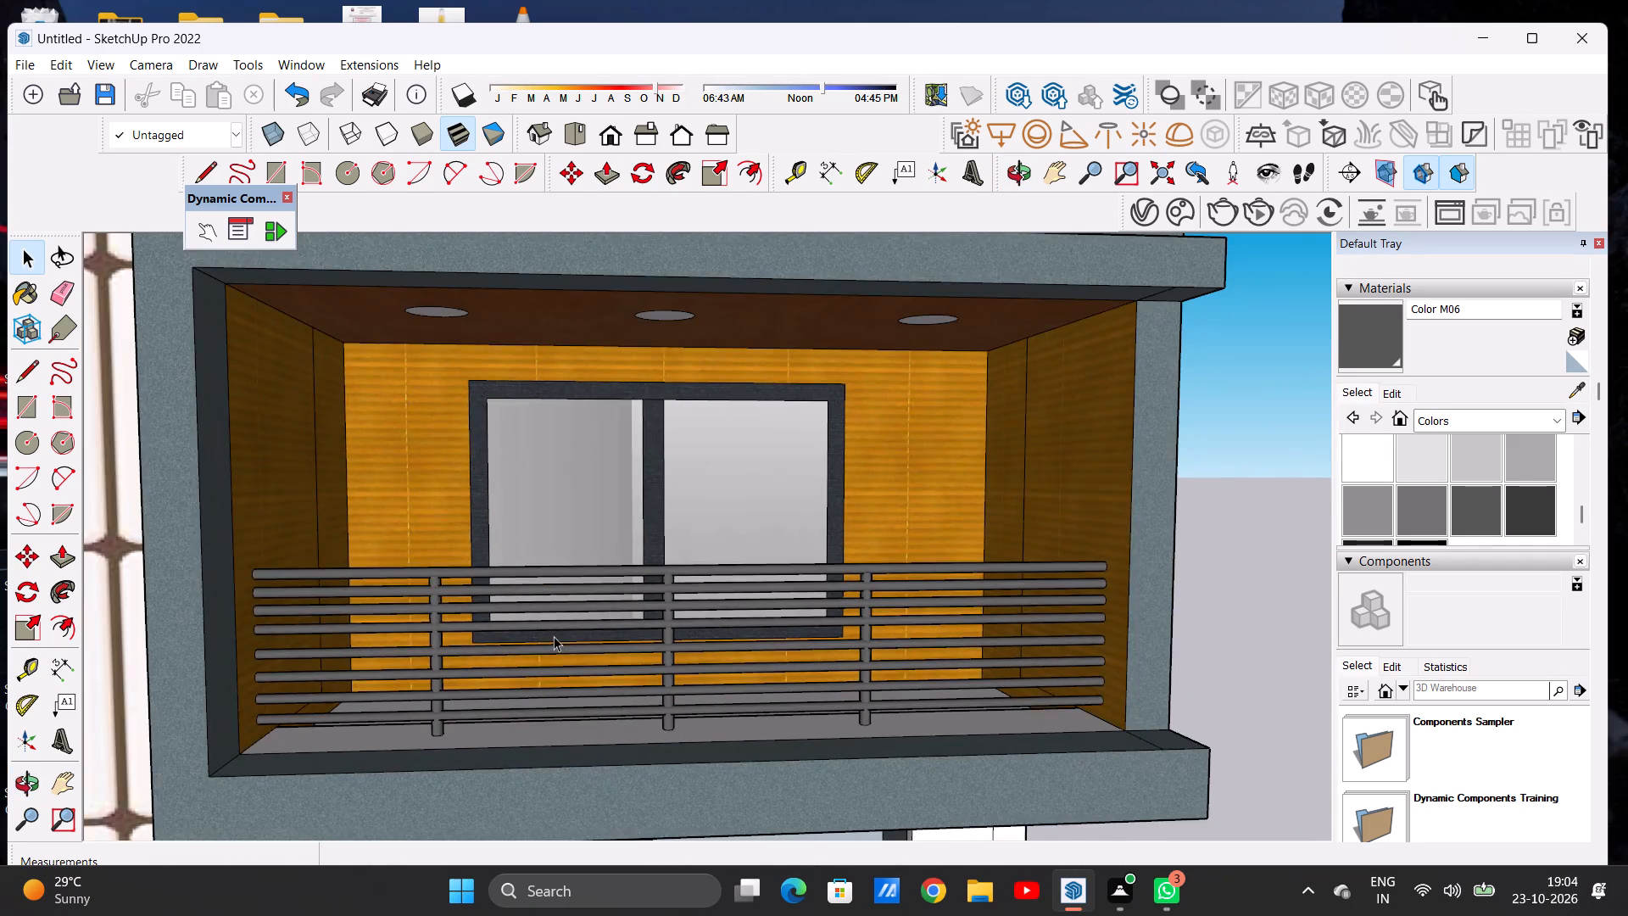
Examine the whole front elevation, from the two upper balconies to the ground-floor window wall and entrance.
scroll(589, 646, "down", 9)
scroll(677, 606, "down", 9)
middle_click_drag(739, 613, 608, 575)
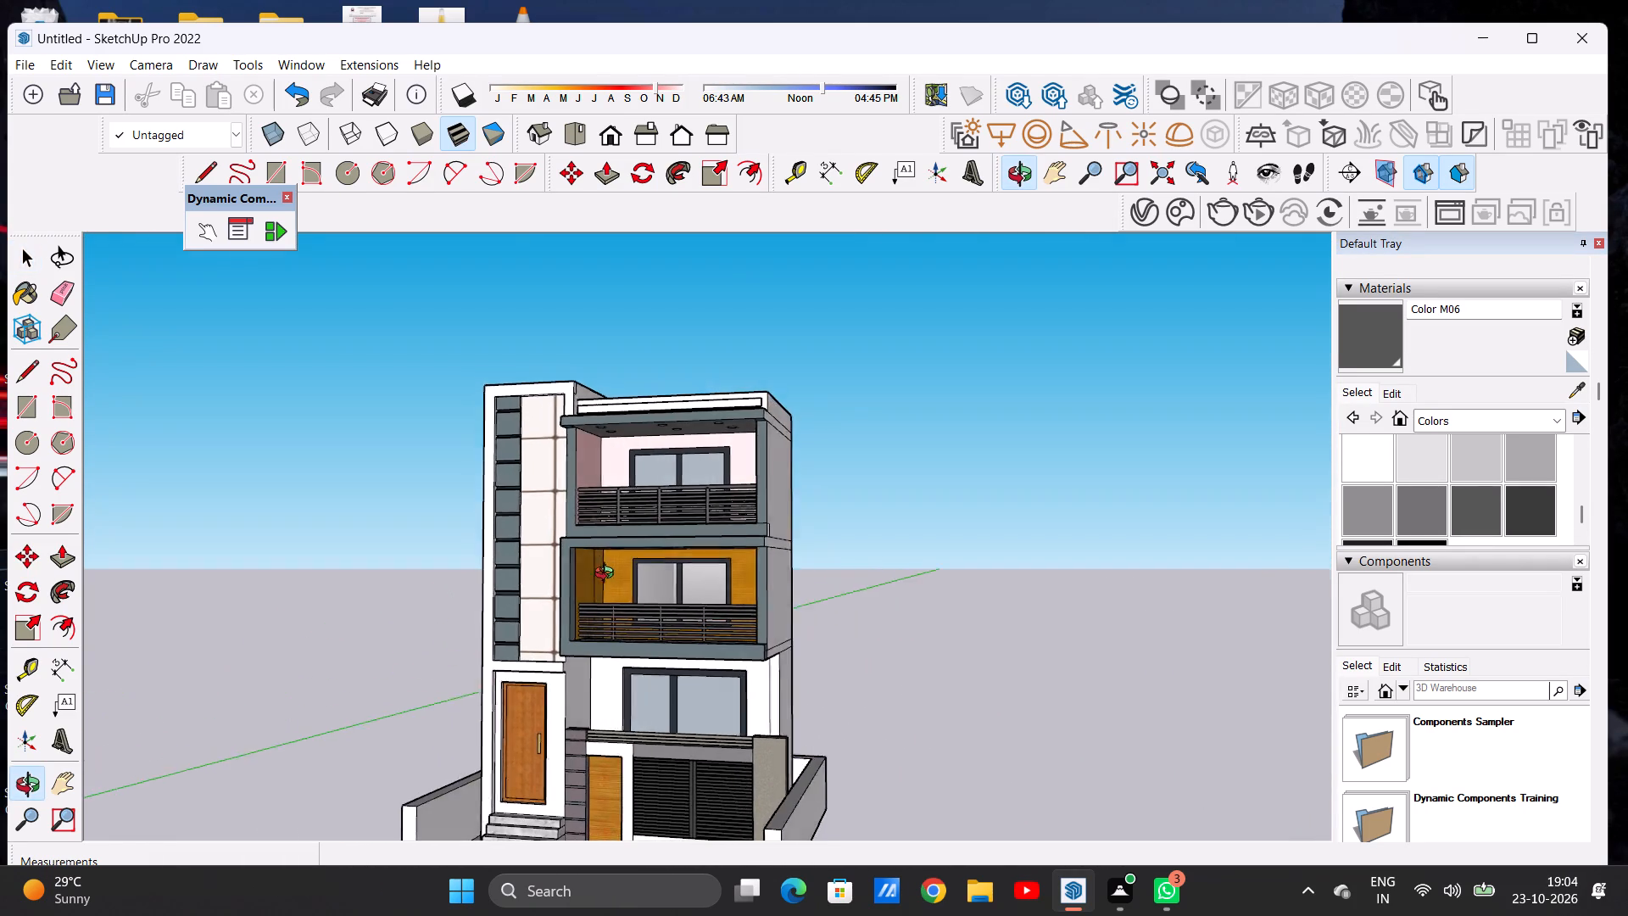
middle_click_drag(608, 575, 605, 570)
scroll(729, 506, "up", 2)
scroll(729, 506, "down", 1)
scroll(729, 506, "up", 8)
scroll(717, 480, "down", 2)
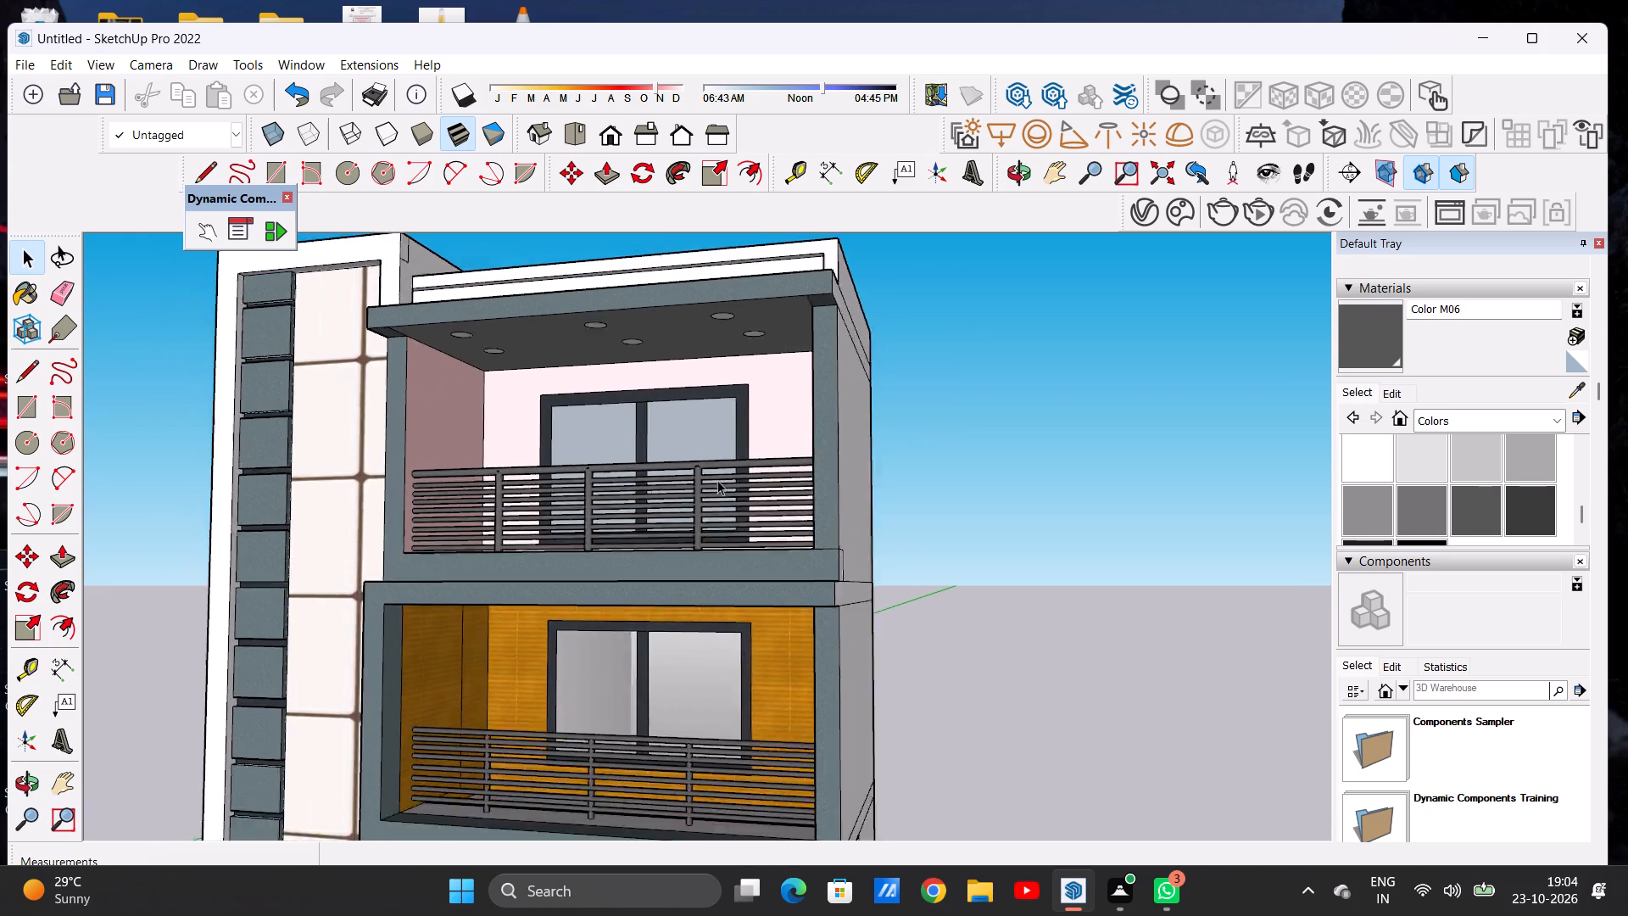
scroll(717, 480, "down", 9)
middle_click_drag(643, 620, 755, 648)
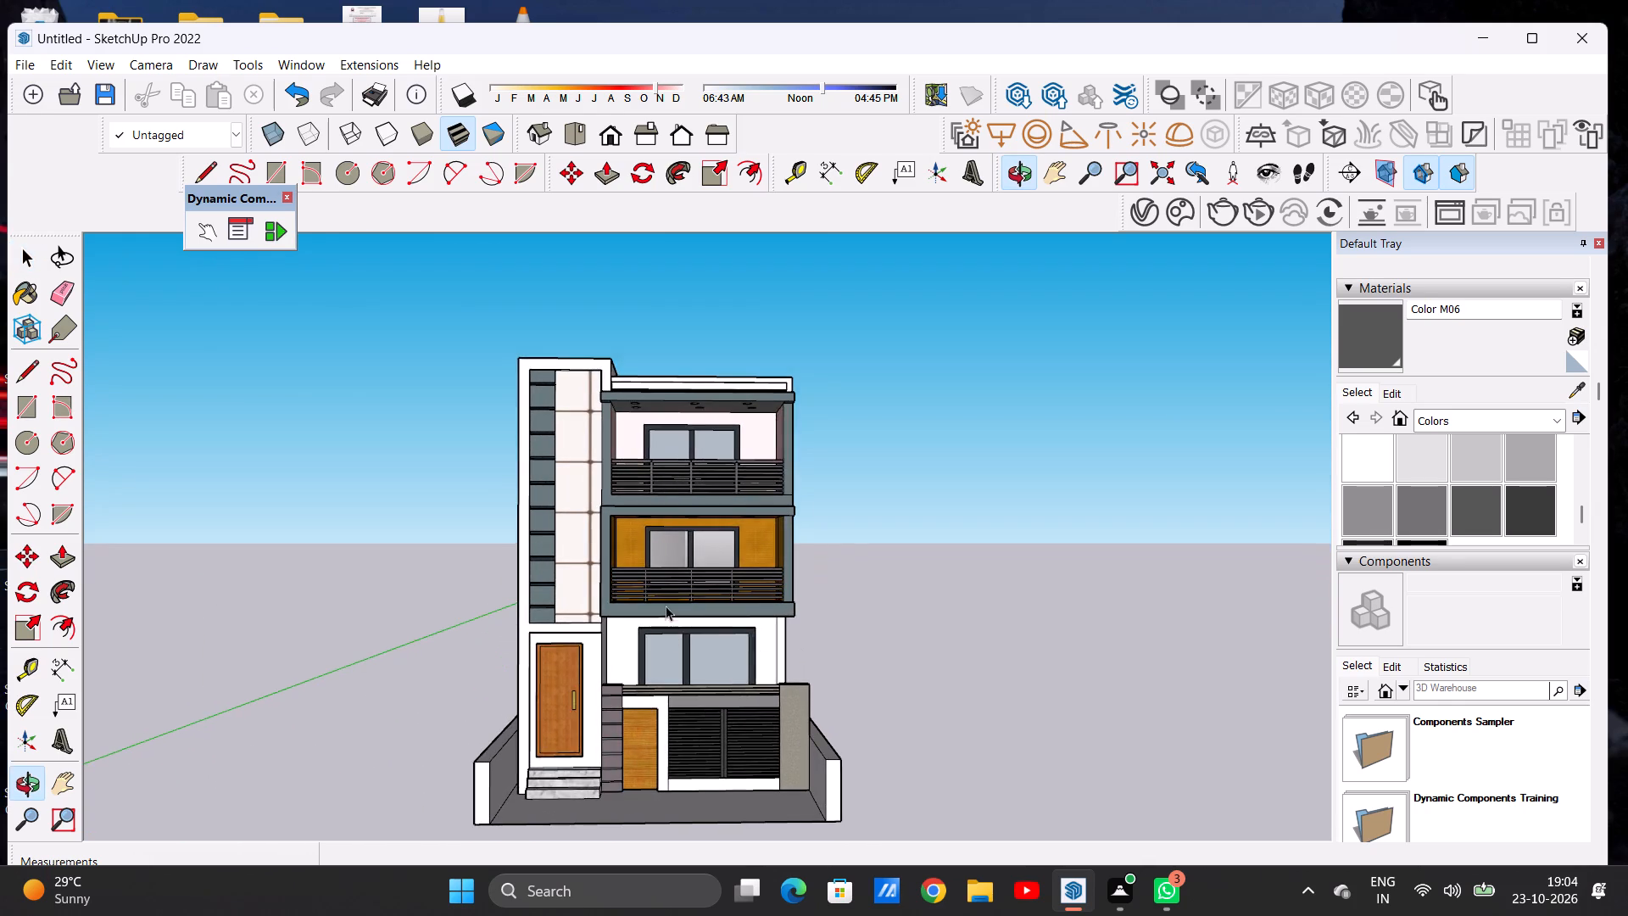
scroll(666, 600, "up", 7)
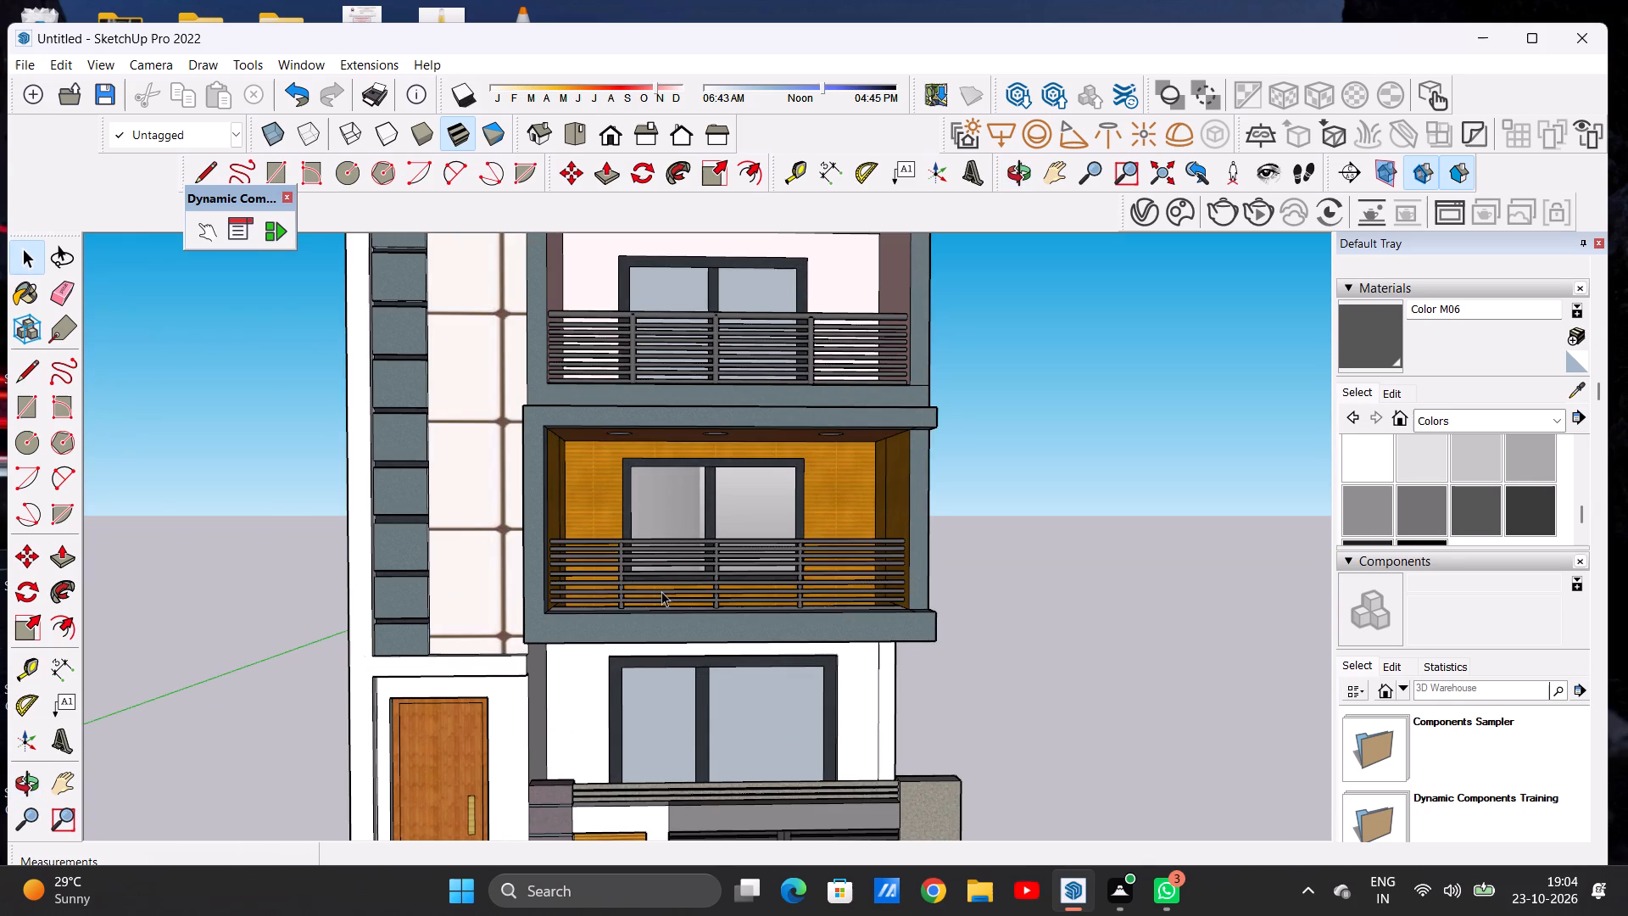
scroll(732, 549, "down", 7)
scroll(722, 463, "down", 4)
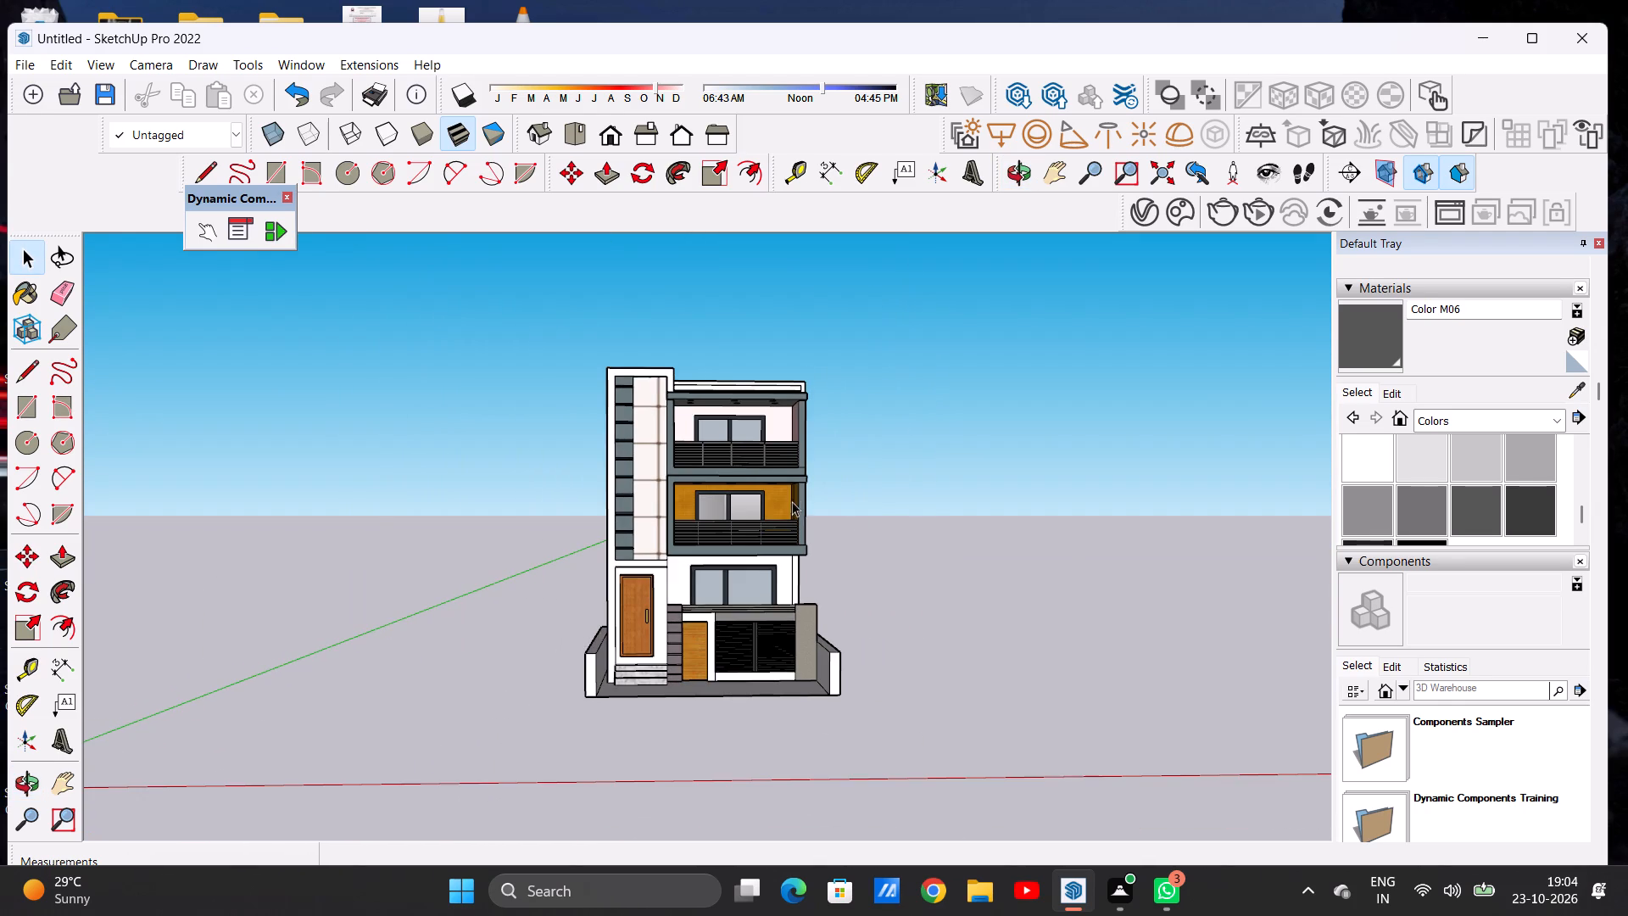
scroll(794, 601, "up", 5)
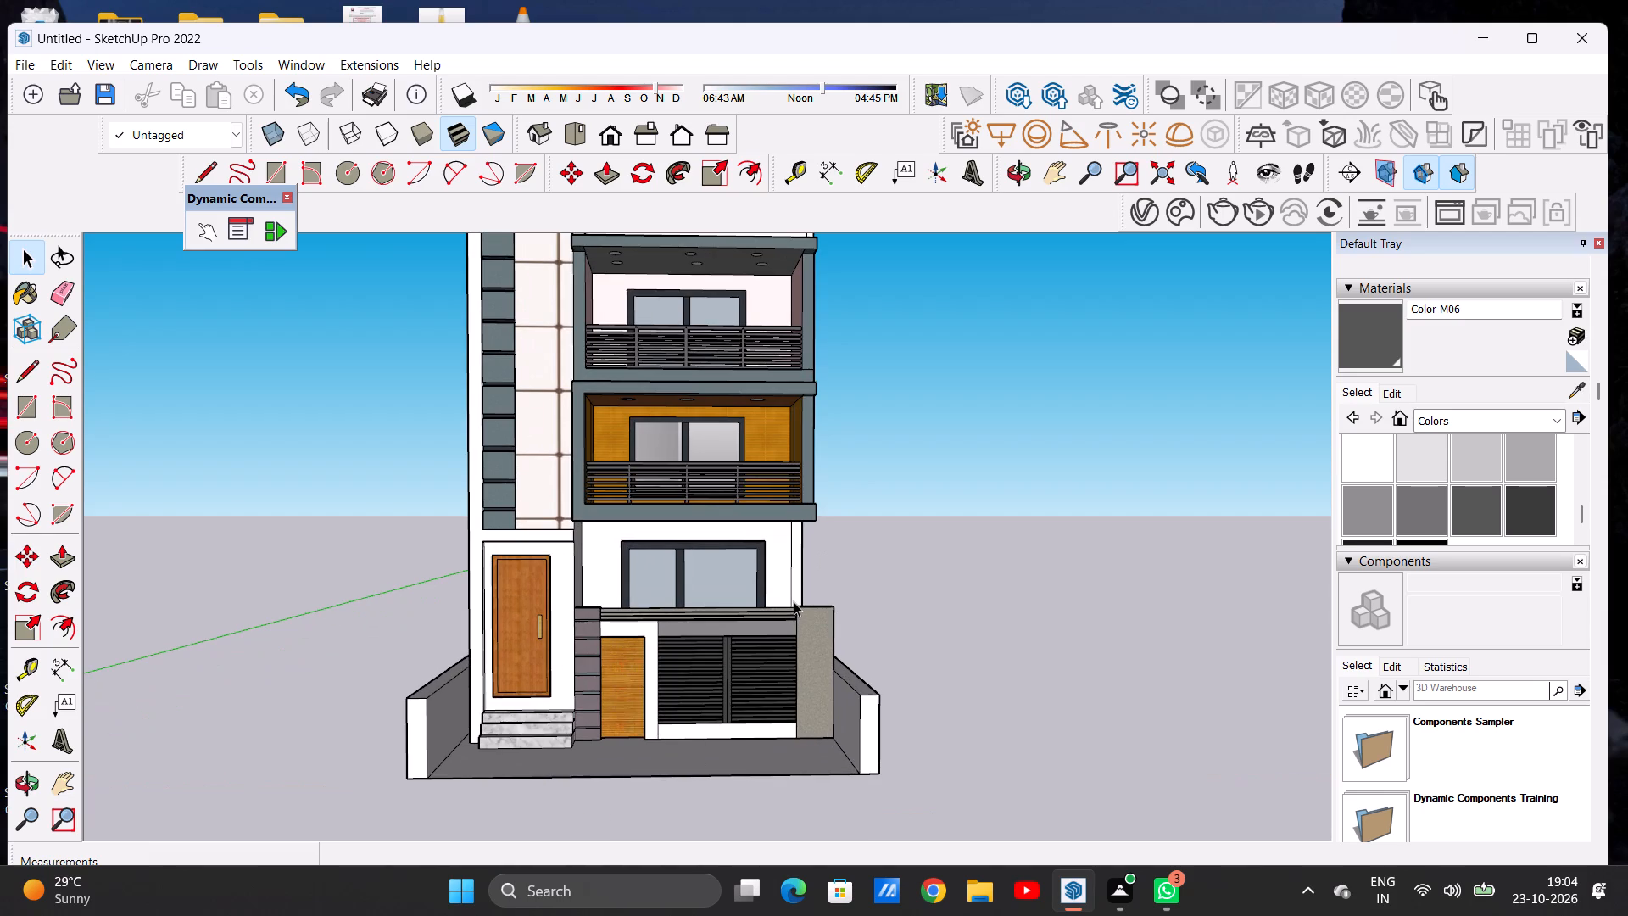
scroll(840, 631, "down", 7)
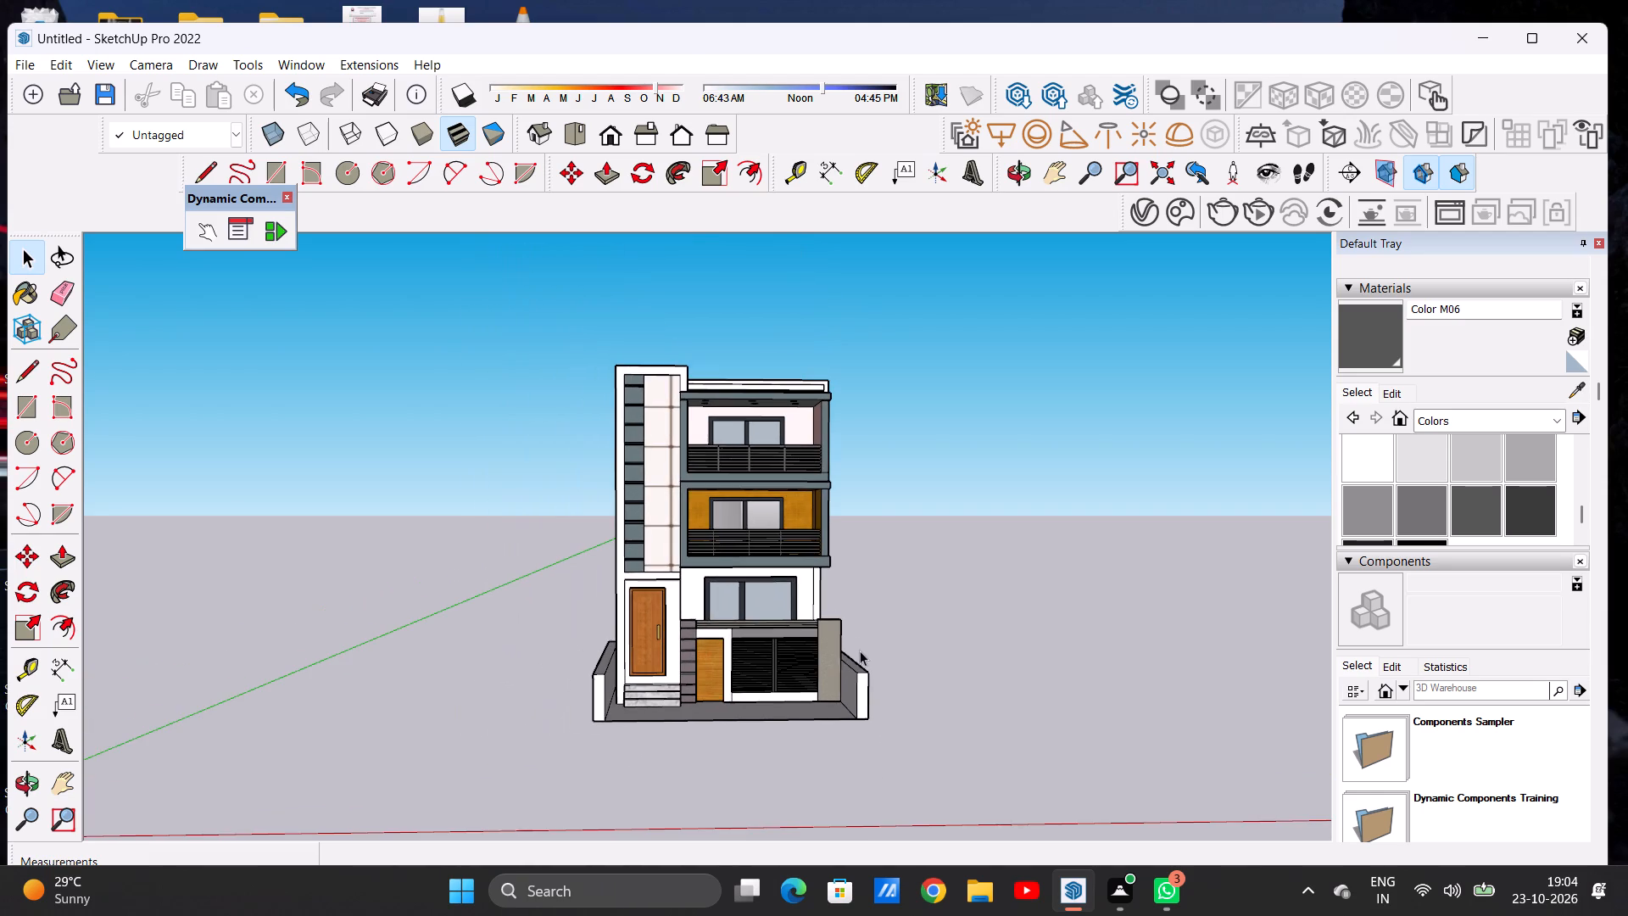
scroll(860, 651, "down", 1)
scroll(696, 600, "up", 12)
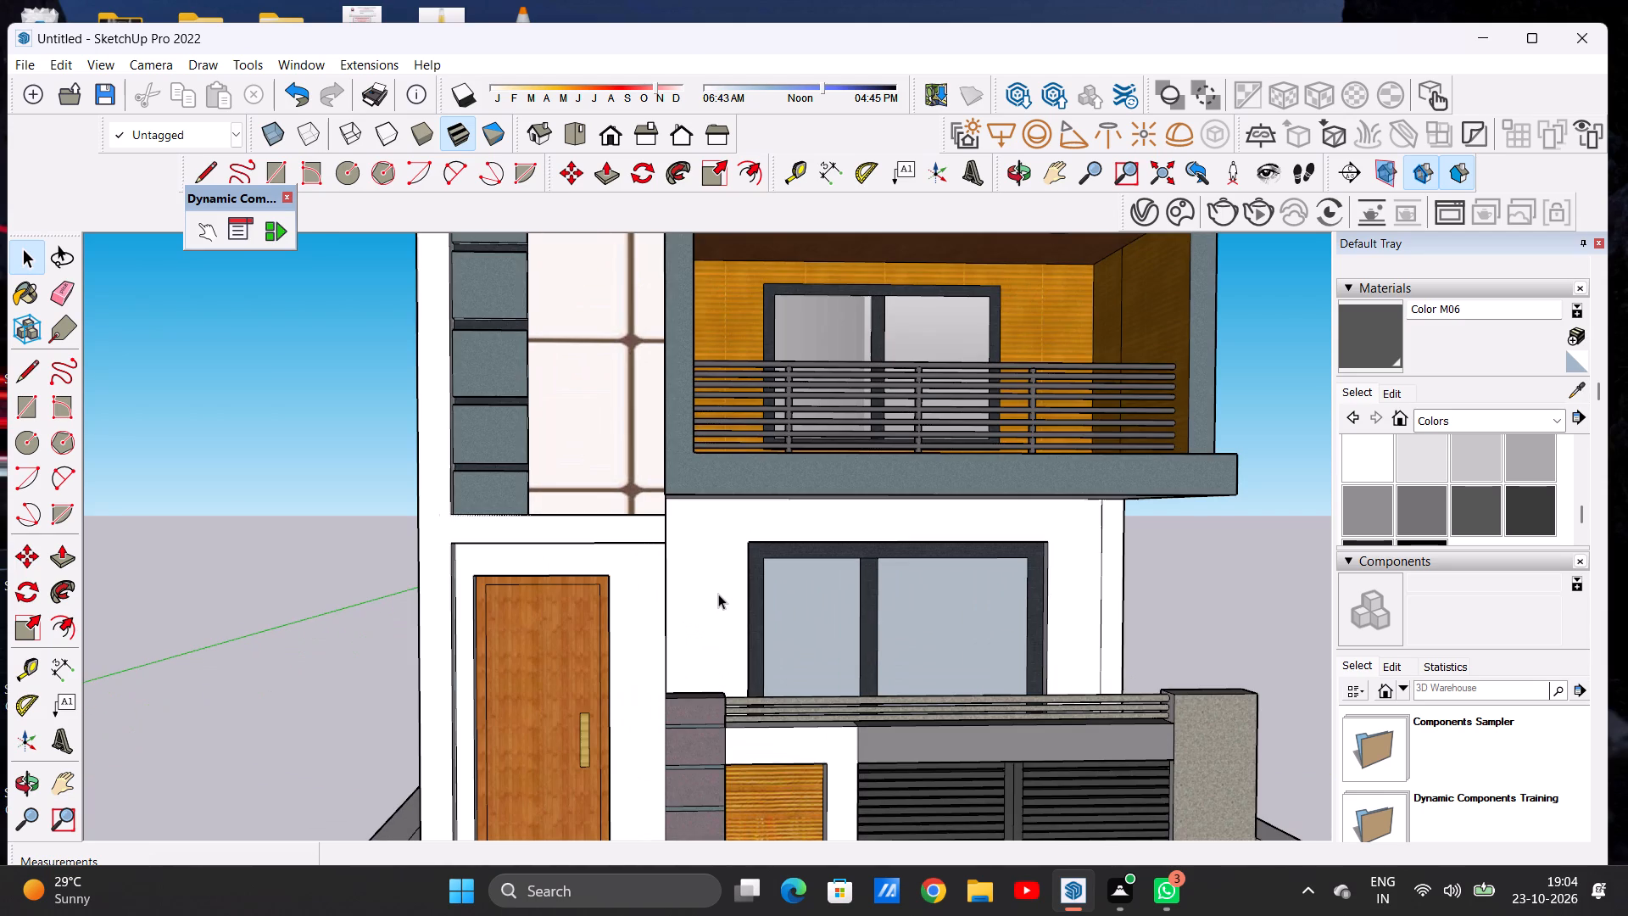
middle_click_drag(718, 594, 659, 609)
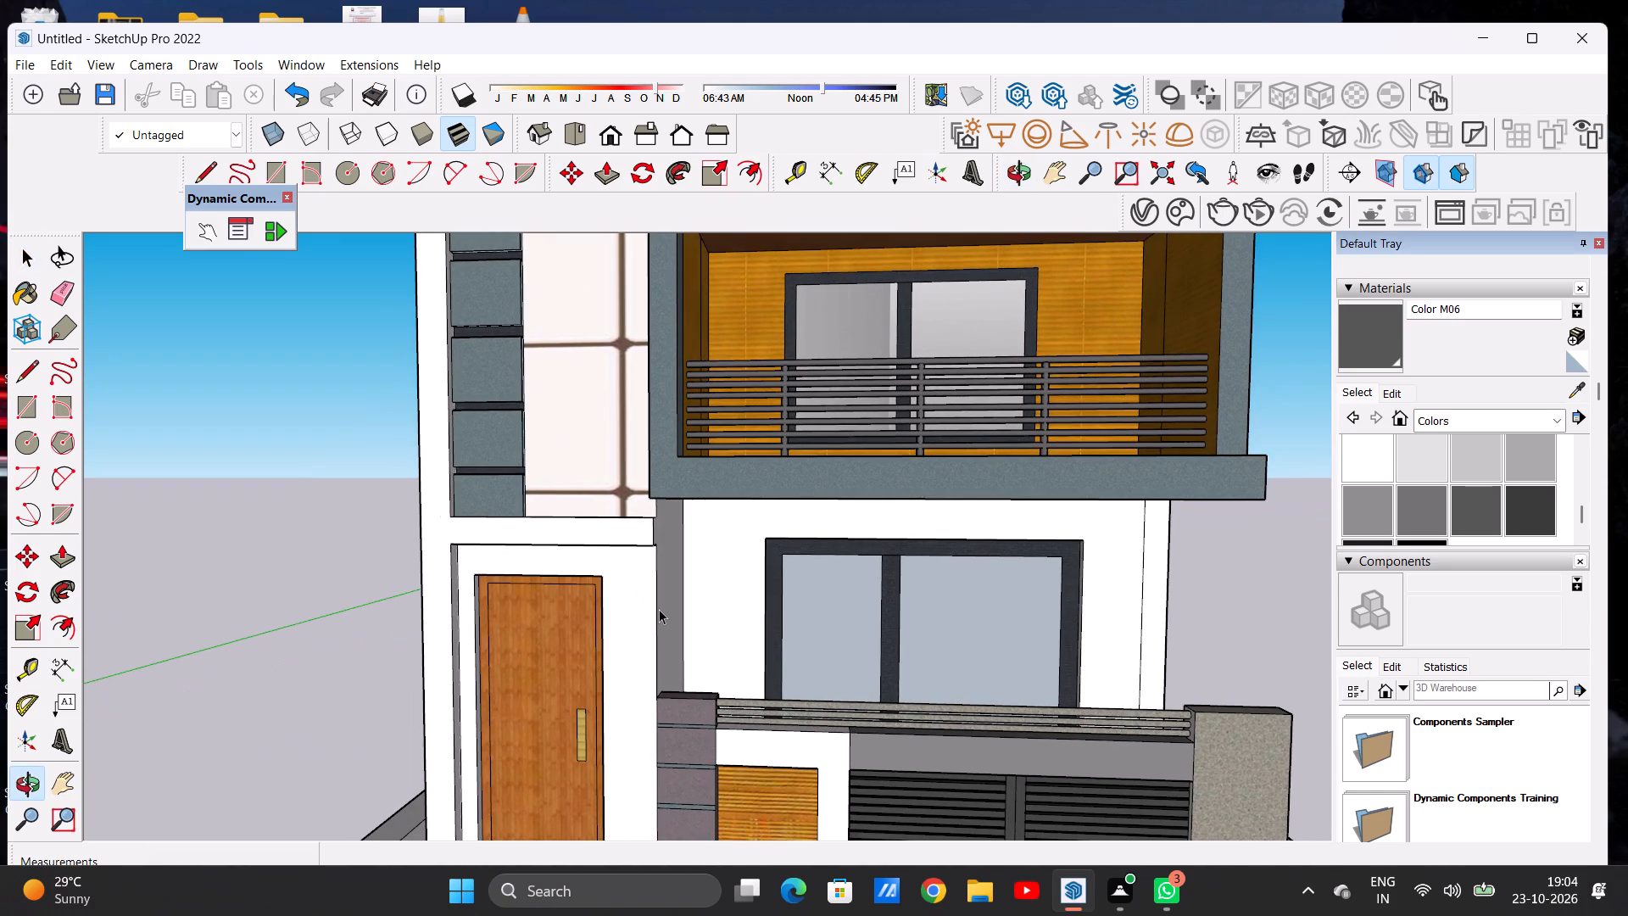
scroll(647, 583, "down", 4)
scroll(708, 568, "up", 4)
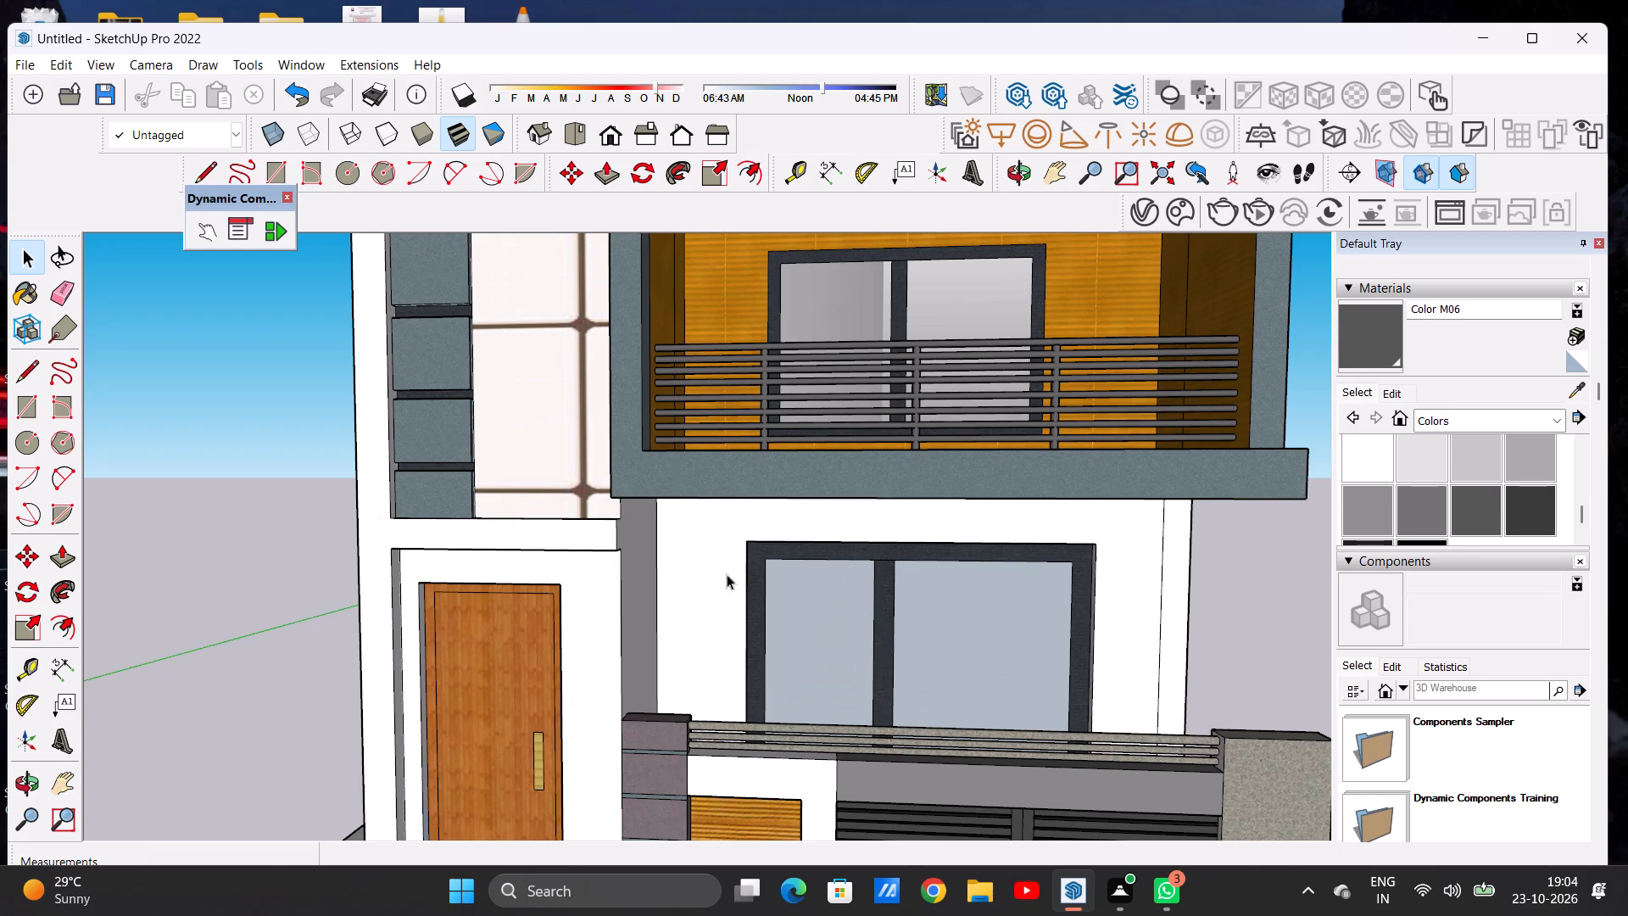
Paint the front frame of the stair tower with 0133_Gray from the Colors-Named collection.
left_click(1423, 420)
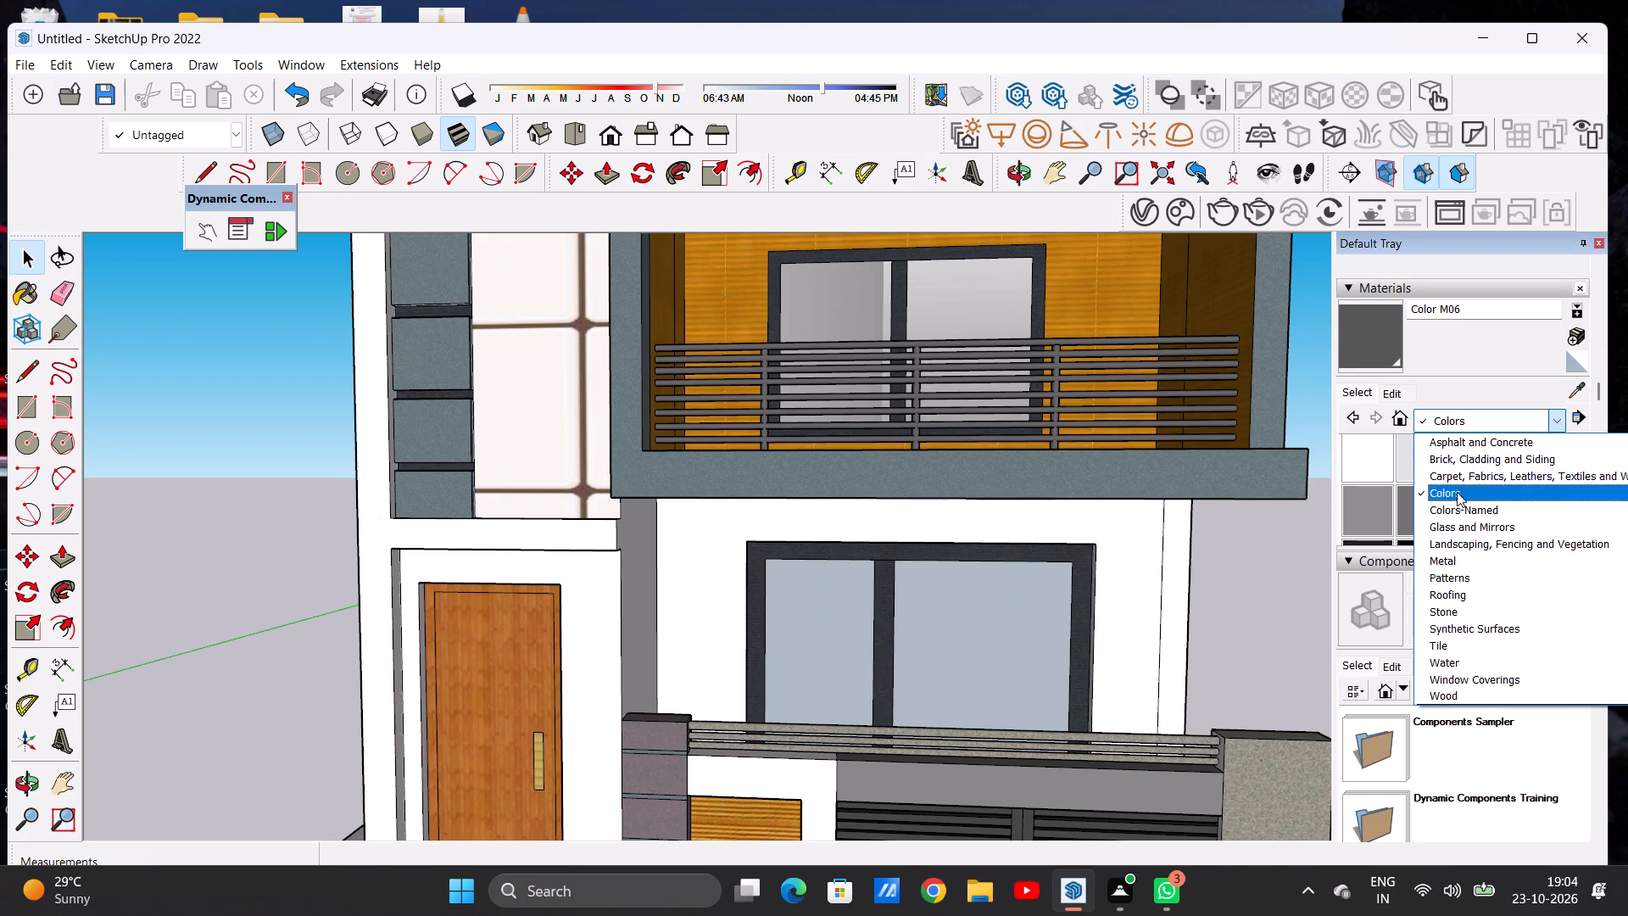
left_click(1456, 505)
scroll(1456, 505, "down", 1)
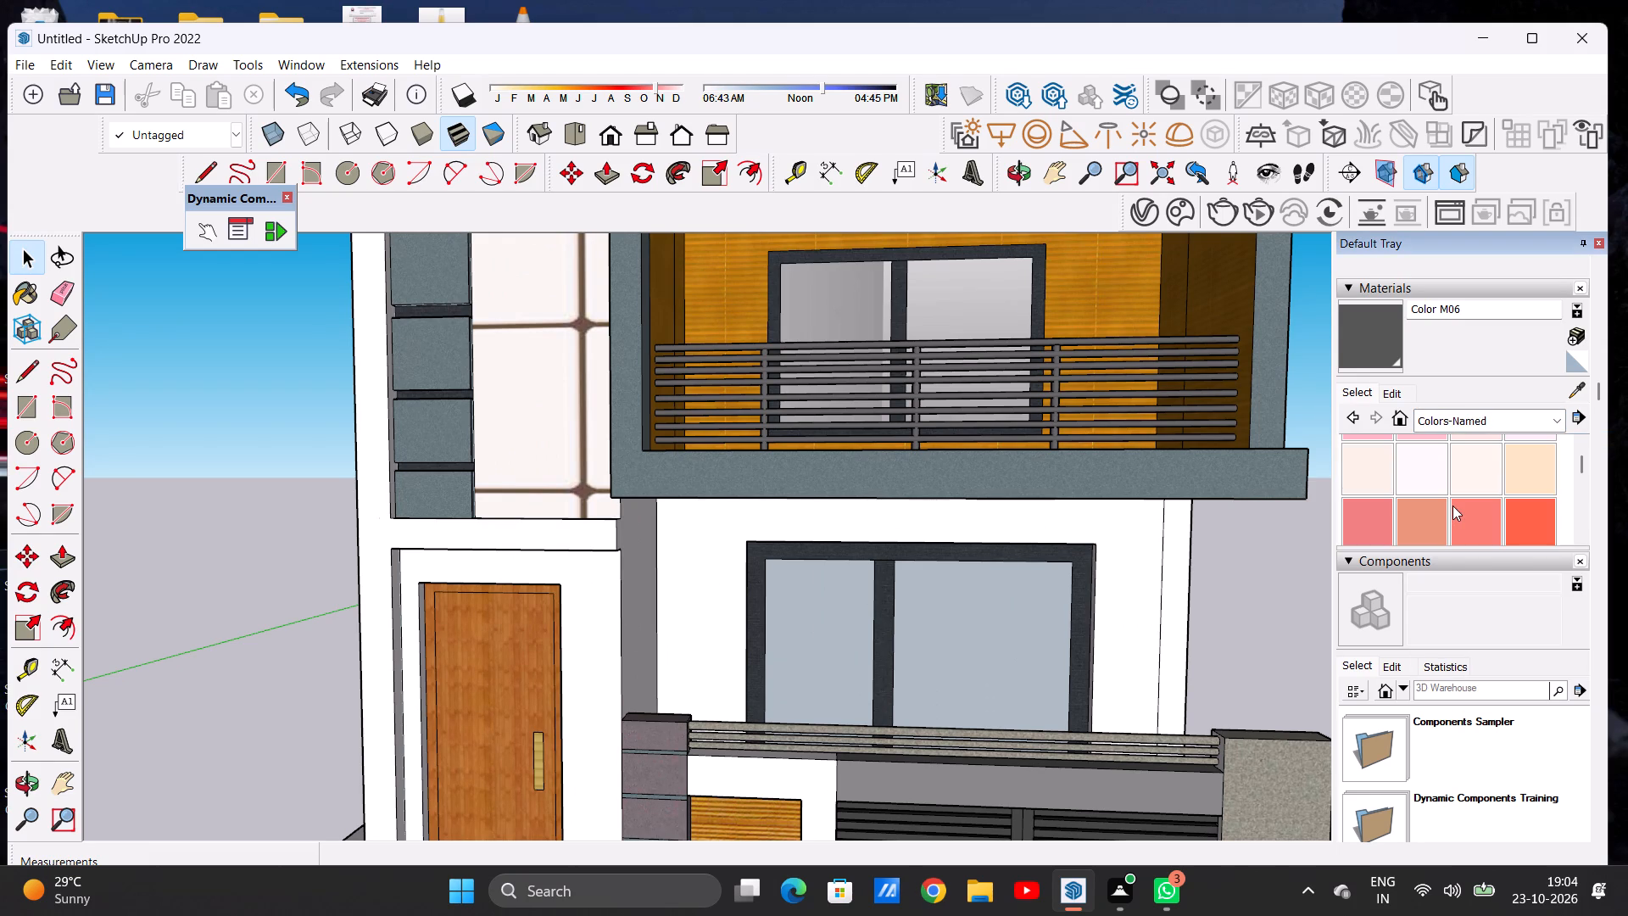
scroll(1452, 505, "down", 3)
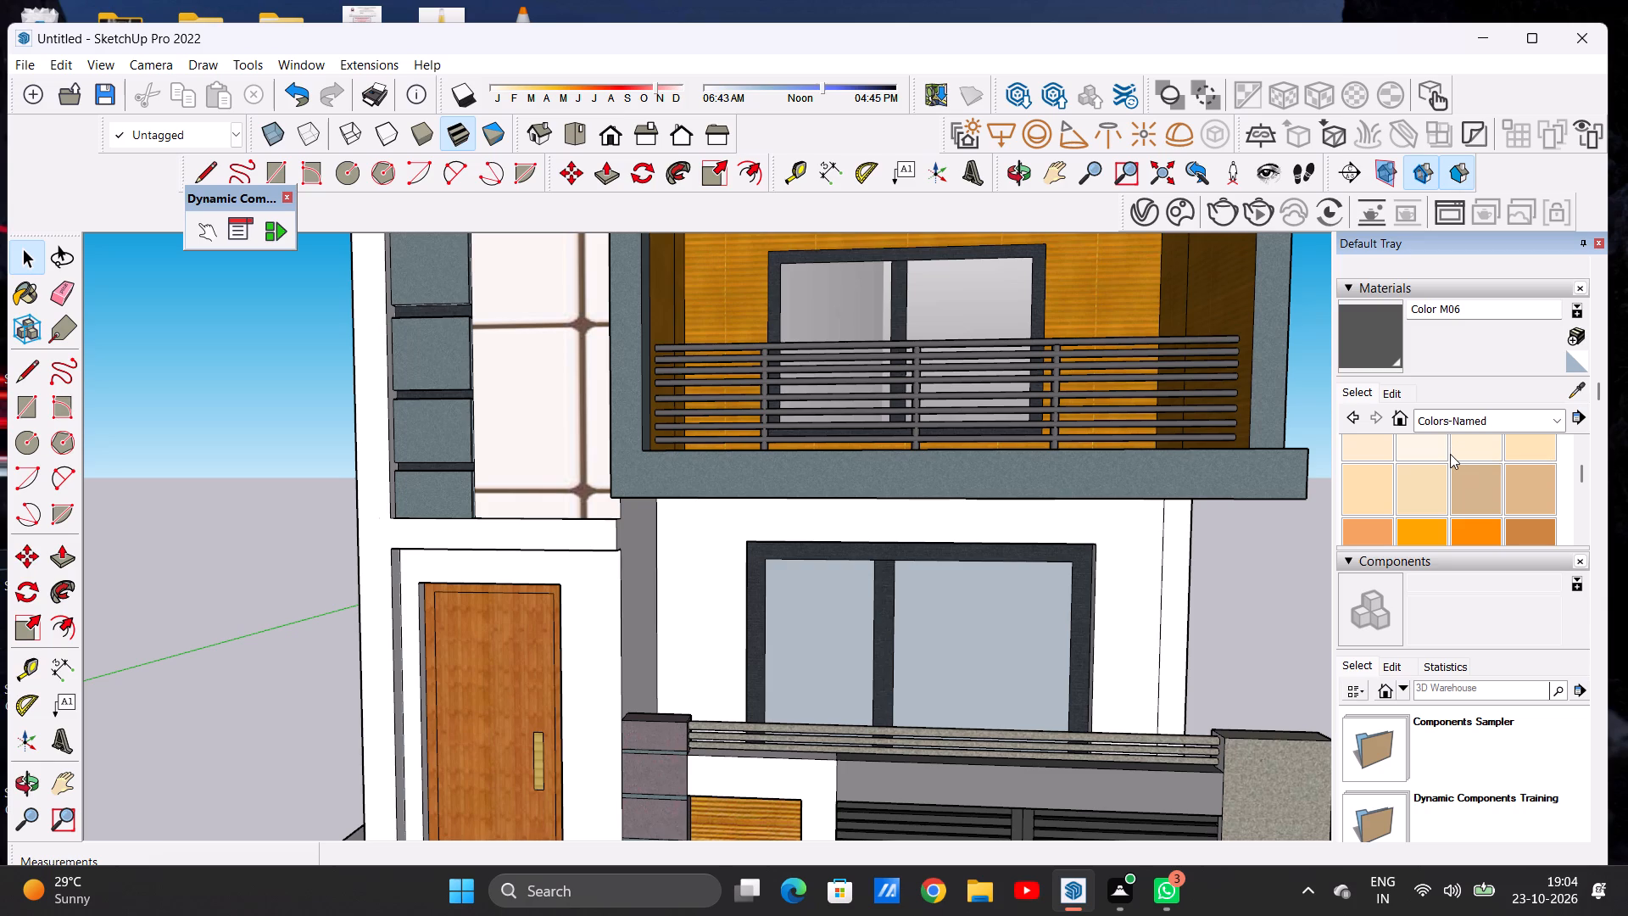
scroll(1430, 462, "down", 9)
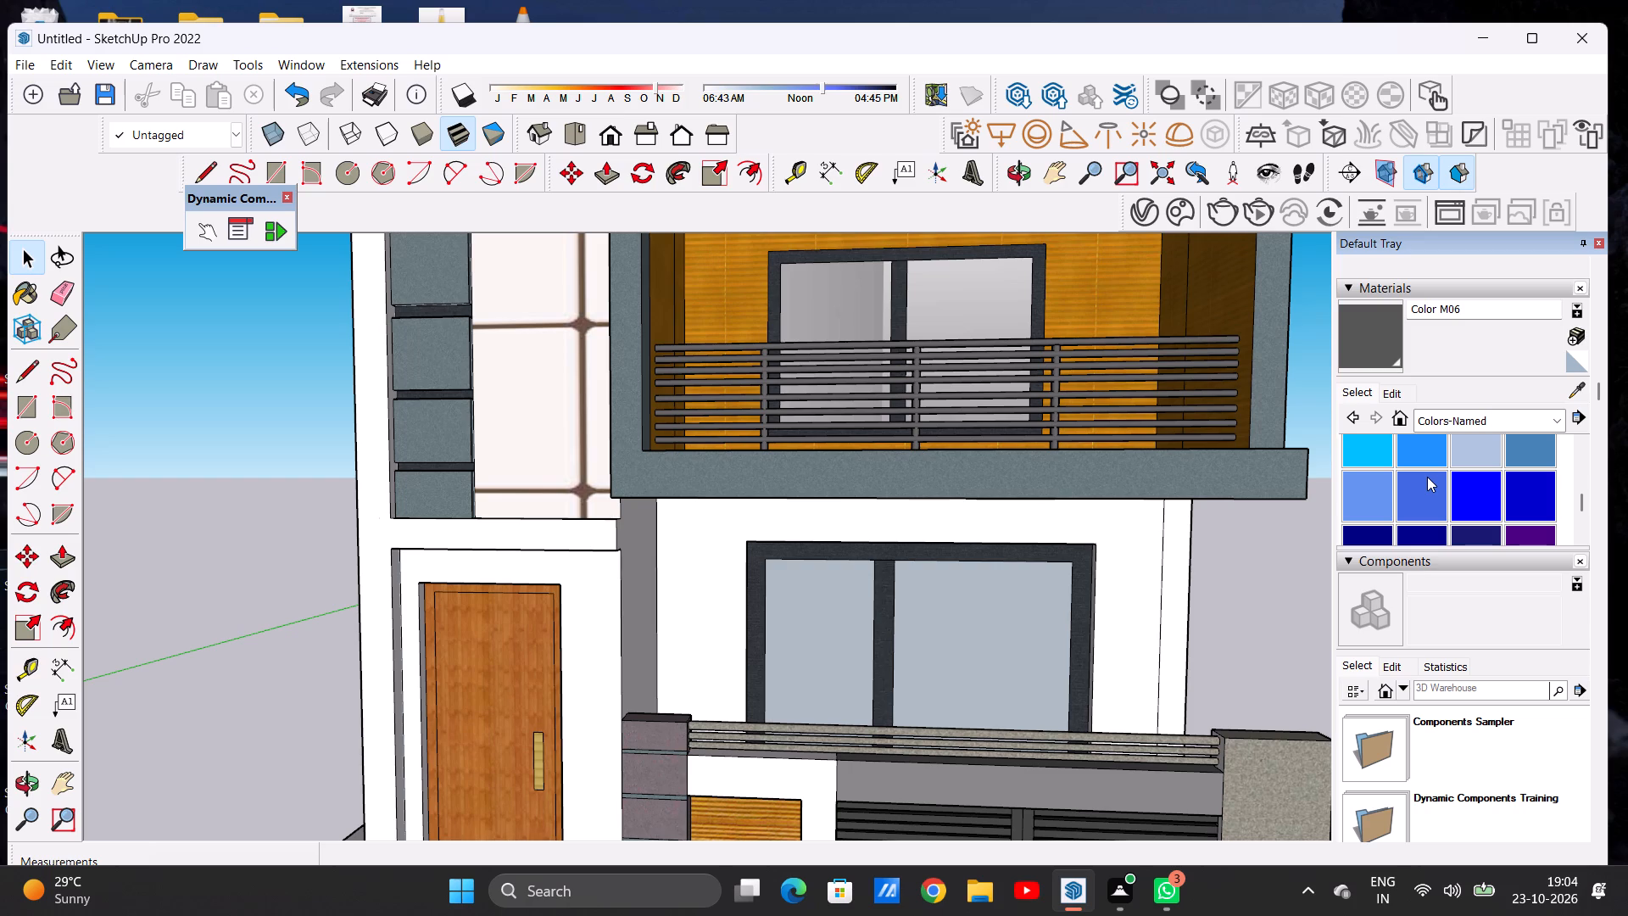
scroll(1378, 461, "down", 7)
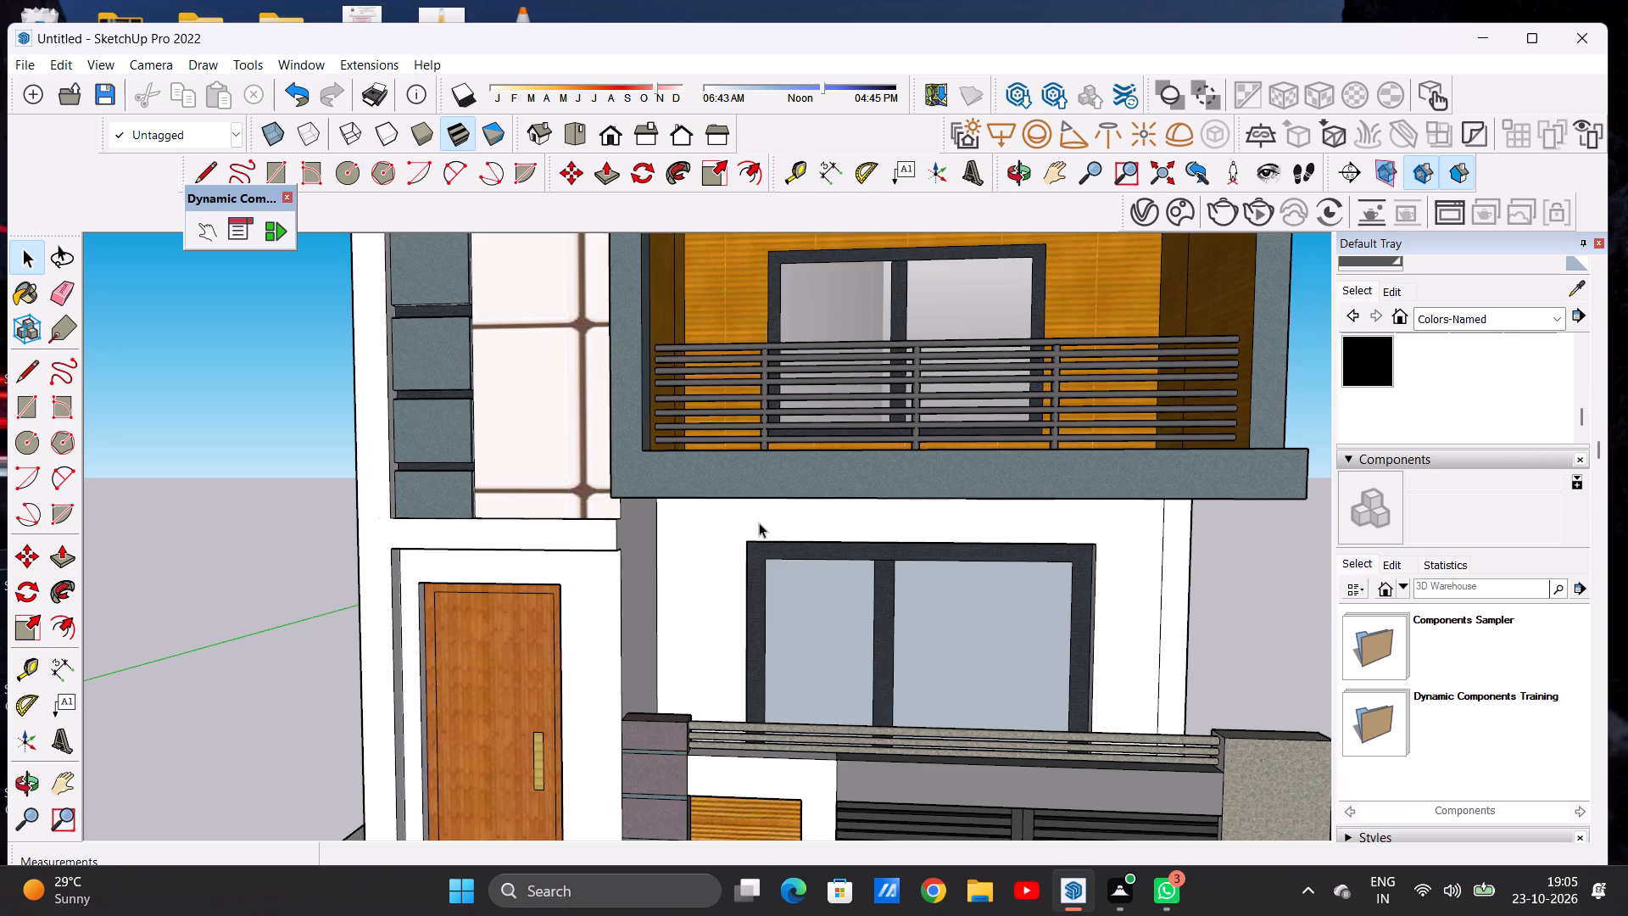
scroll(800, 519, "down", 13)
scroll(713, 517, "up", 3)
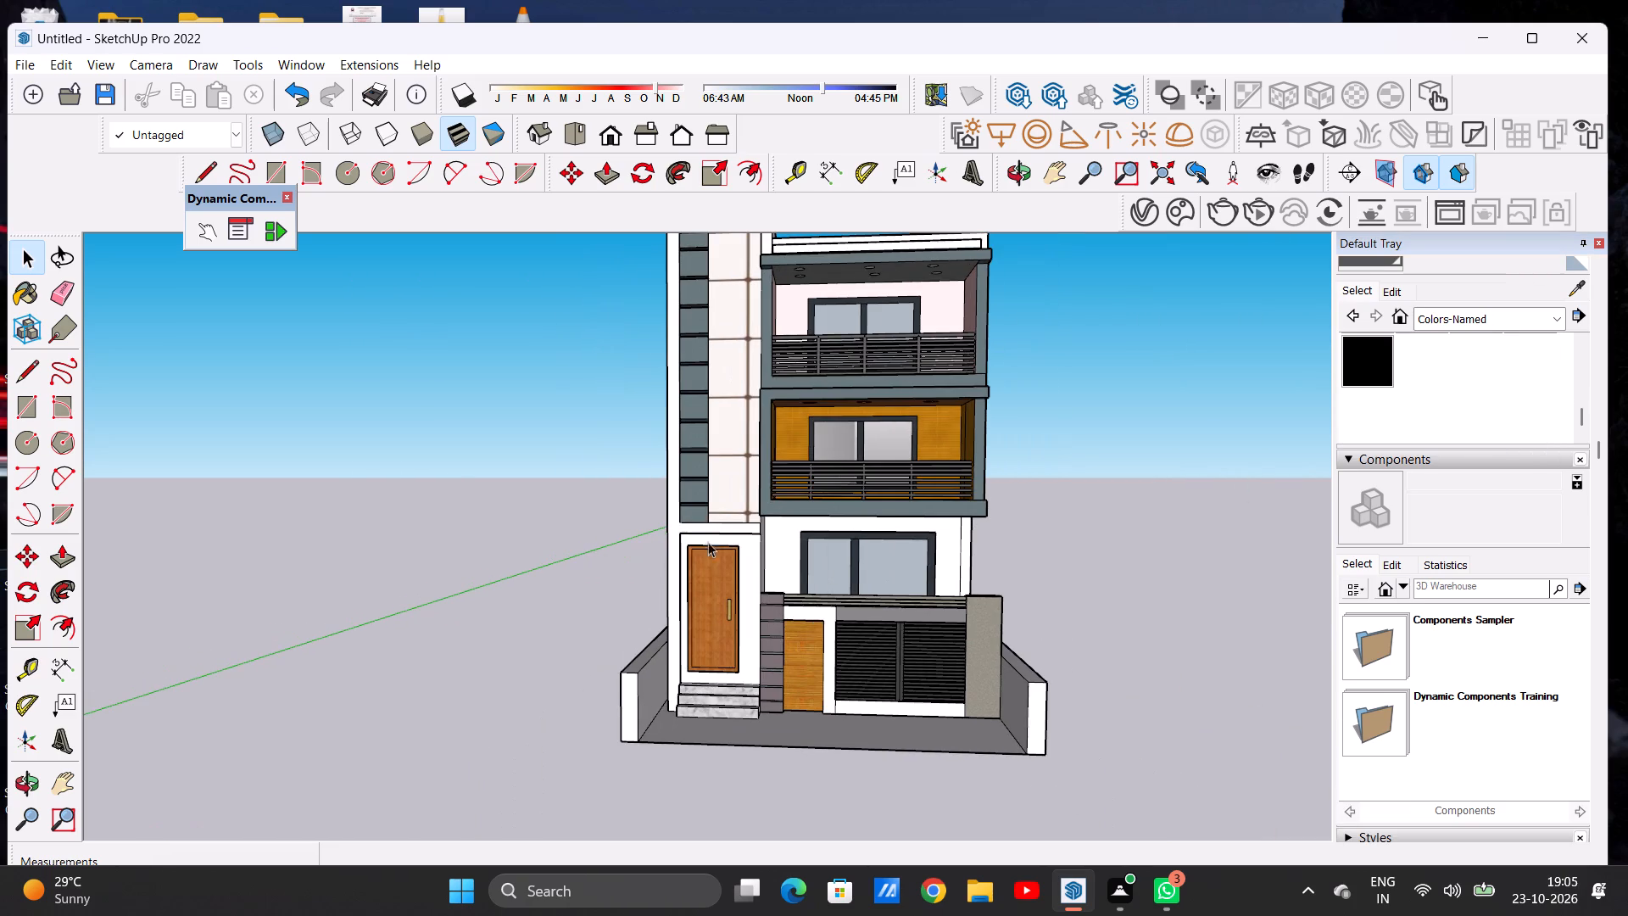
scroll(706, 574, "down", 6)
scroll(719, 444, "up", 6)
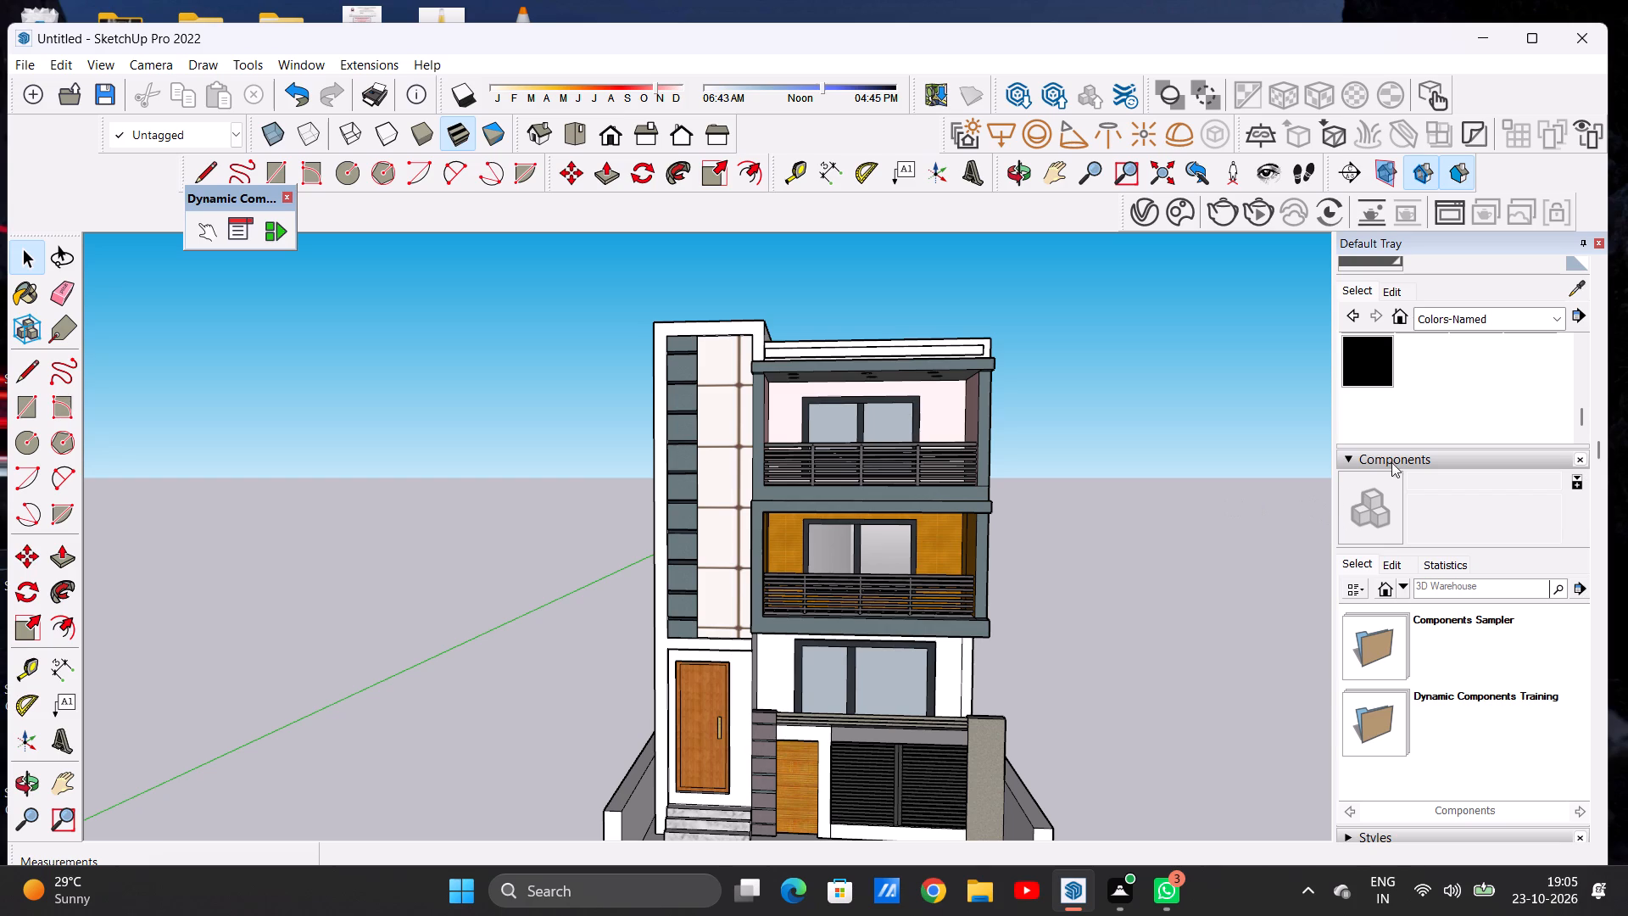
scroll(1403, 386, "up", 1)
scroll(1403, 386, "down", 2)
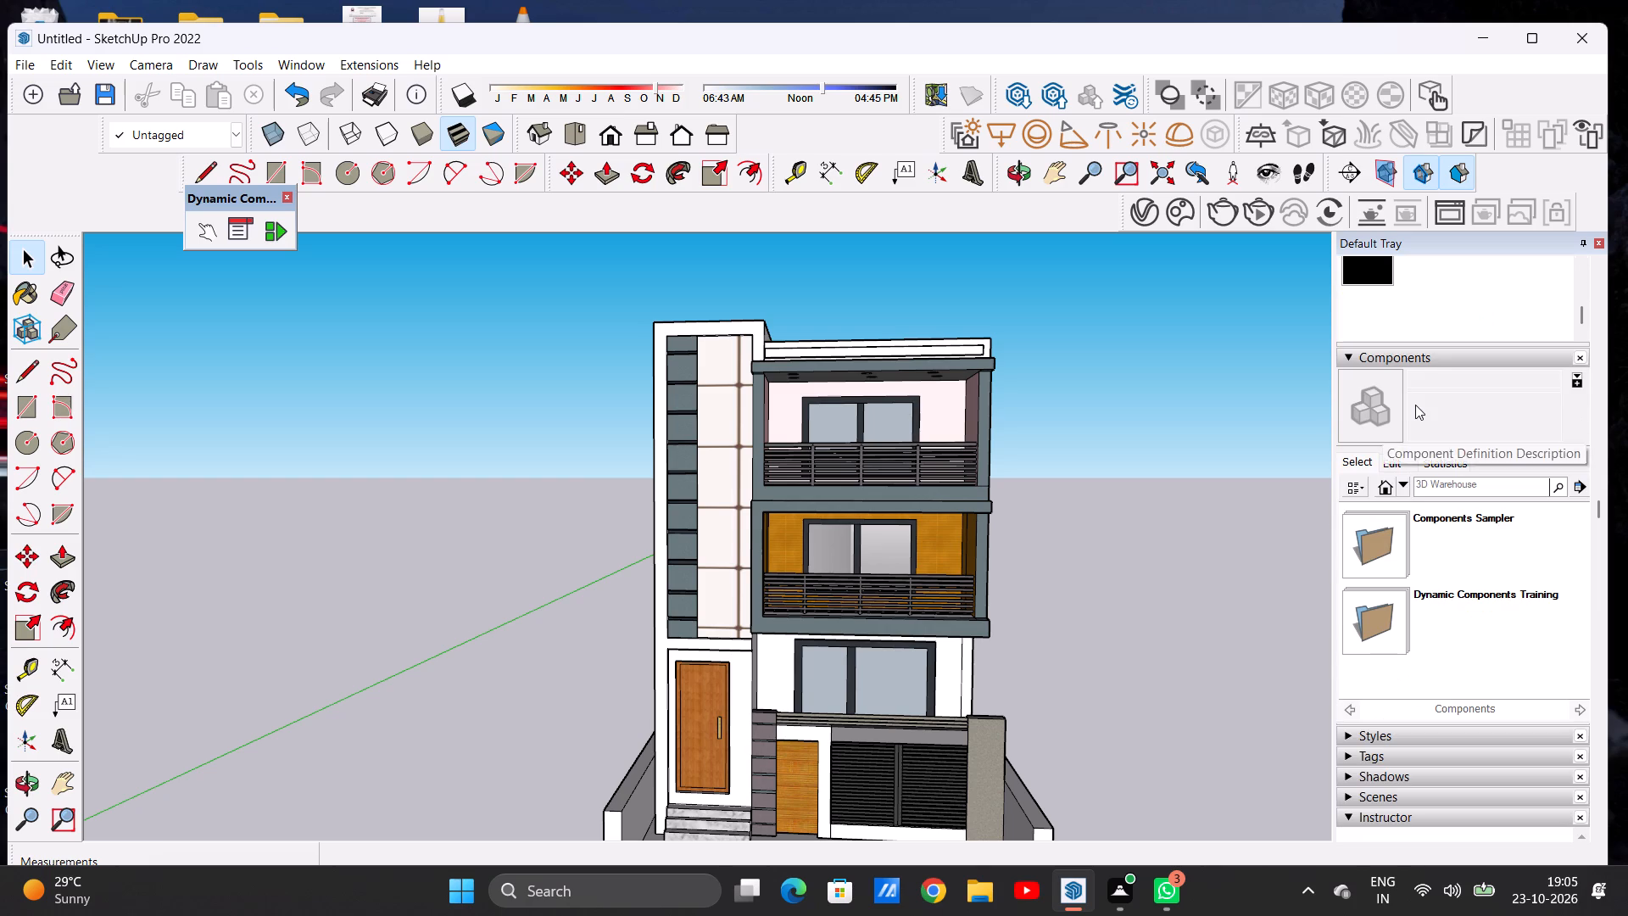
scroll(1424, 357, "up", 2)
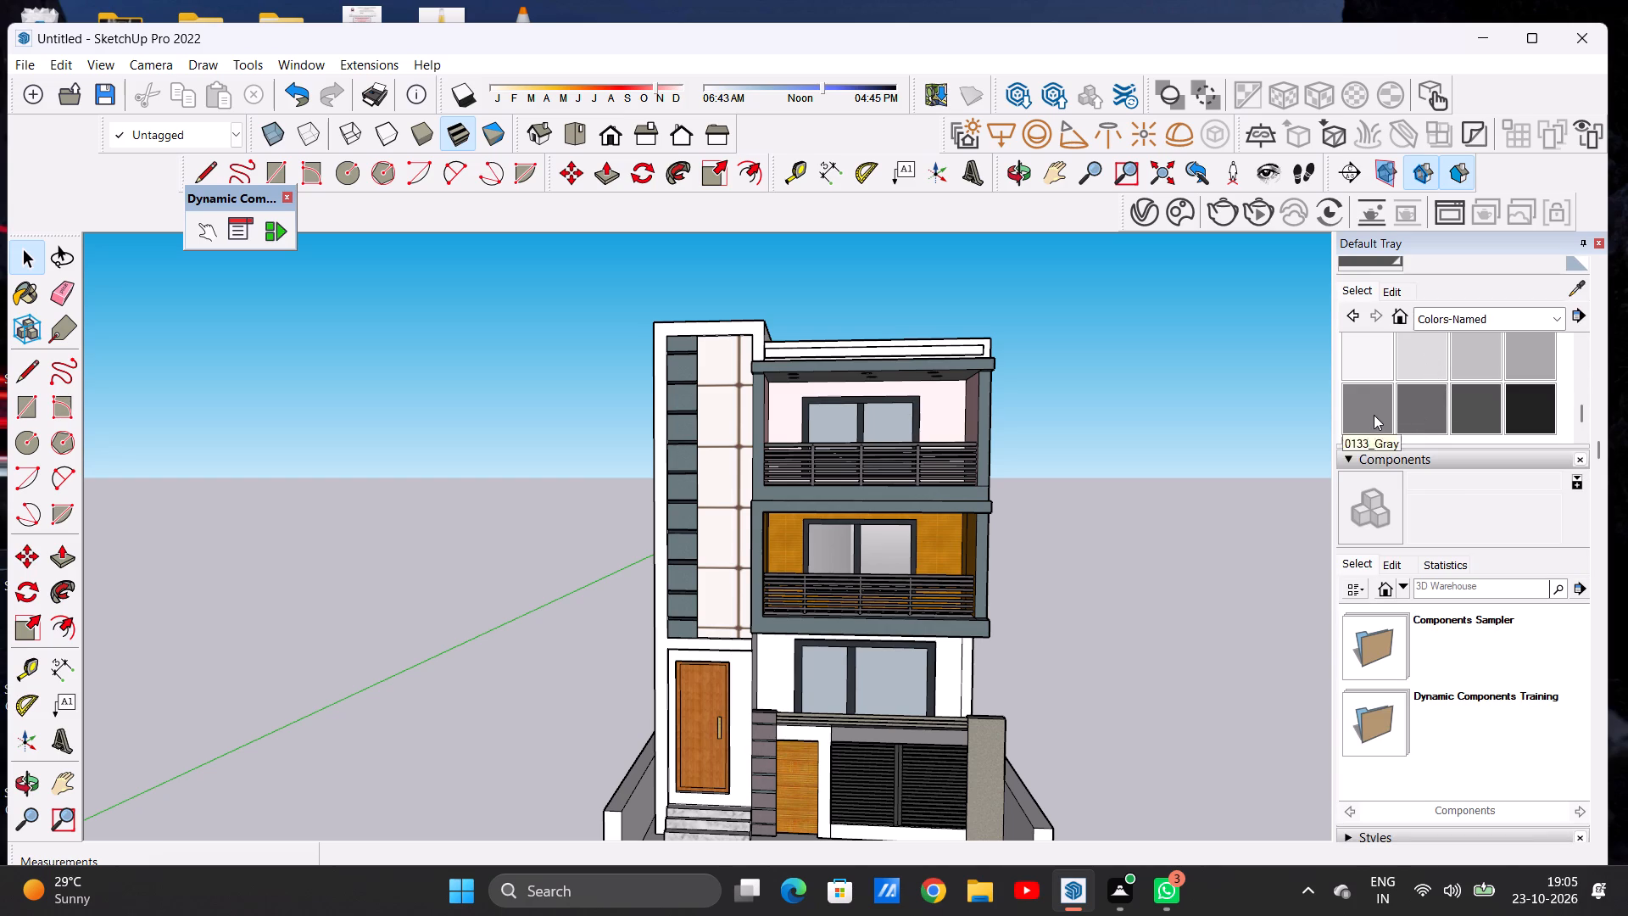
left_click(1374, 414)
scroll(611, 537, "up", 6)
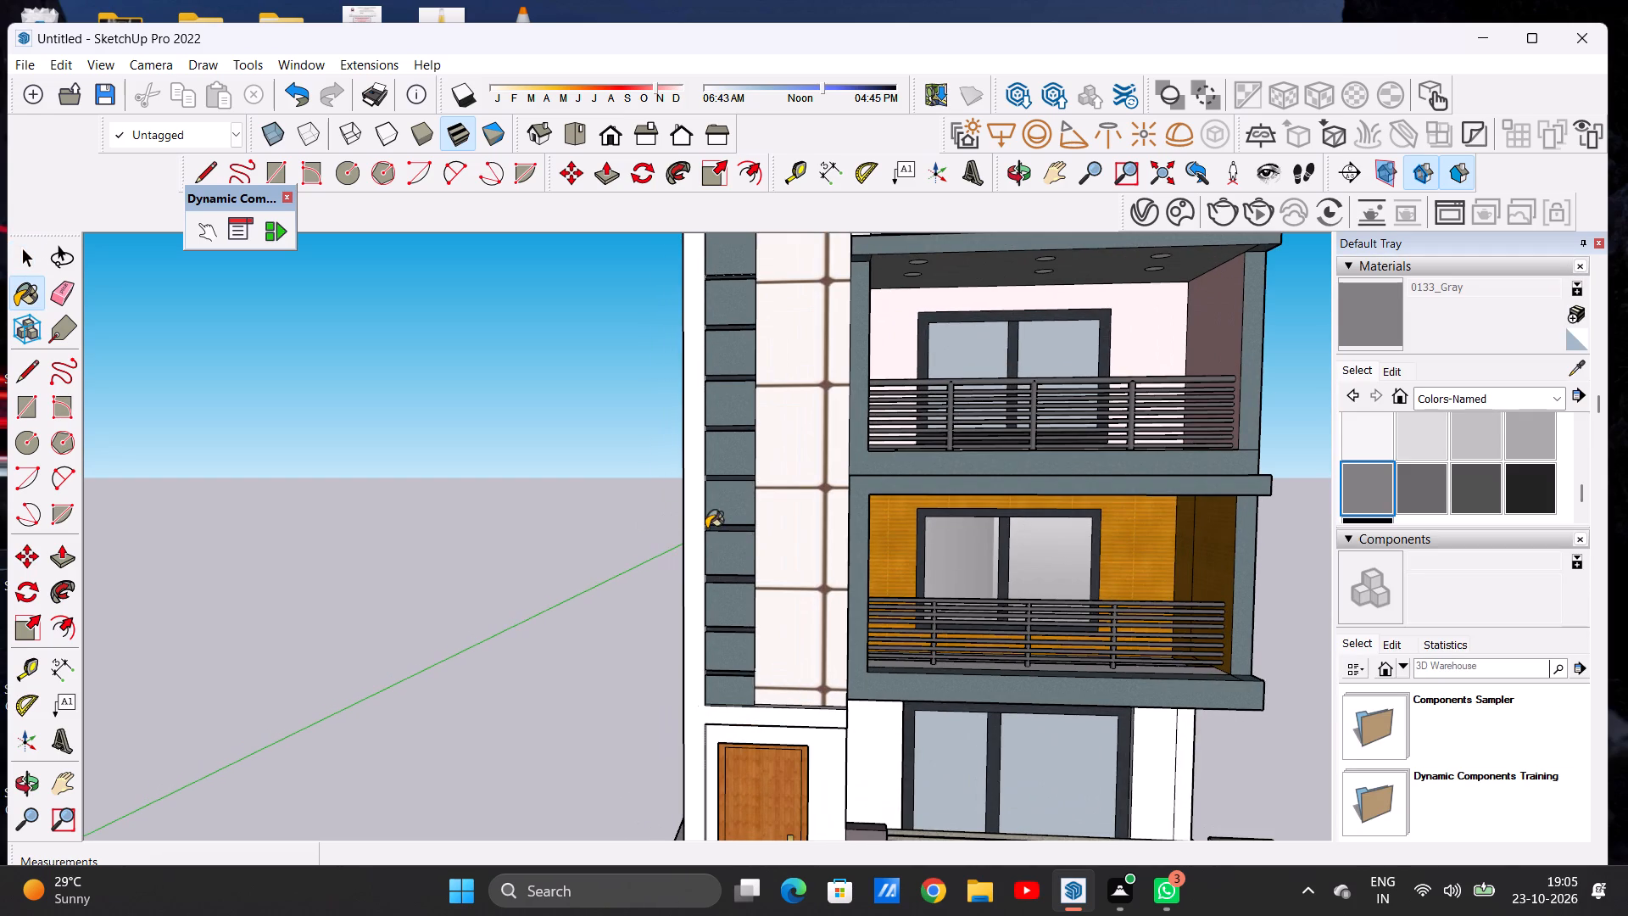
left_click(691, 546)
Examine the front elevation and the stair tower's painted frame, both as a whole and close up above the entrance door.
scroll(708, 551, "down", 10)
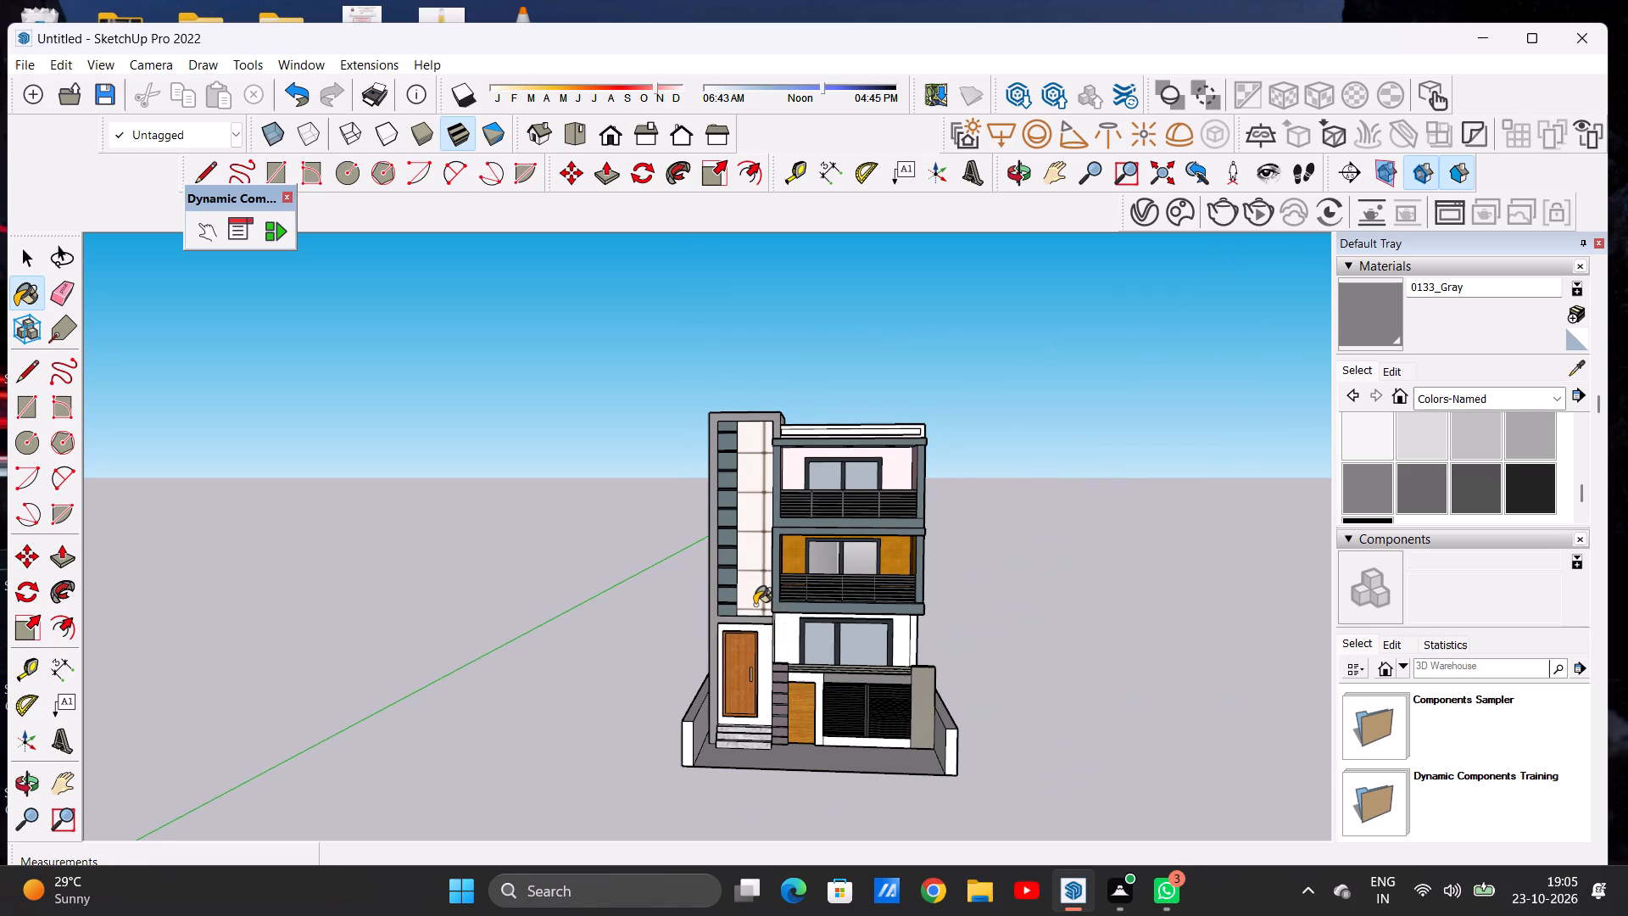
scroll(753, 603, "up", 5)
scroll(724, 623, "down", 4)
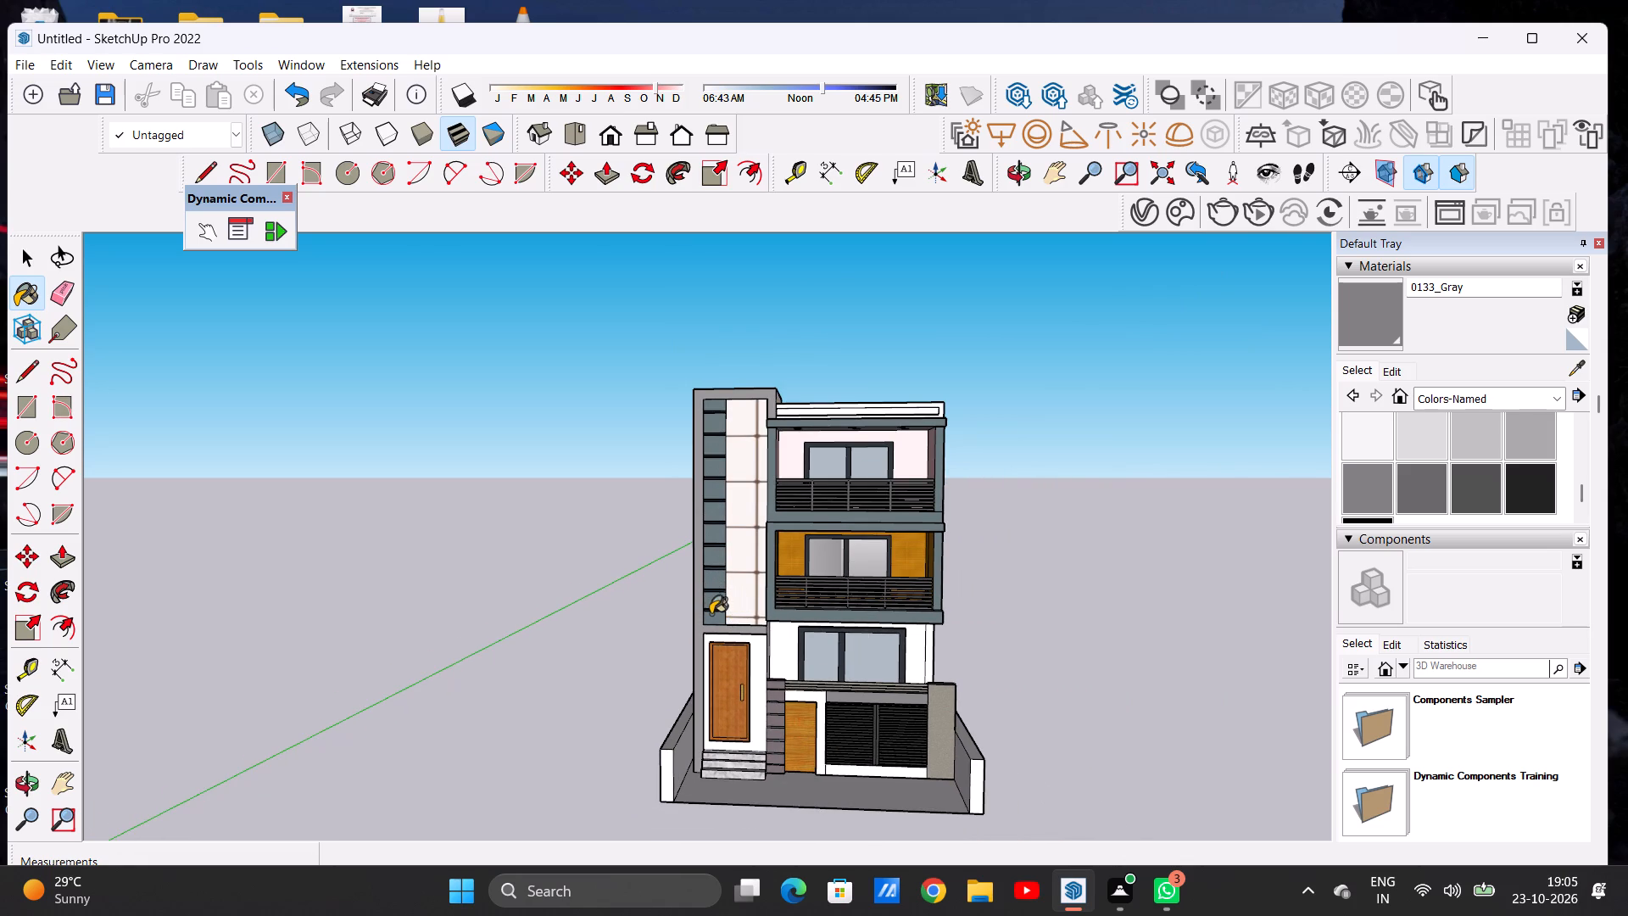
scroll(711, 614, "up", 17)
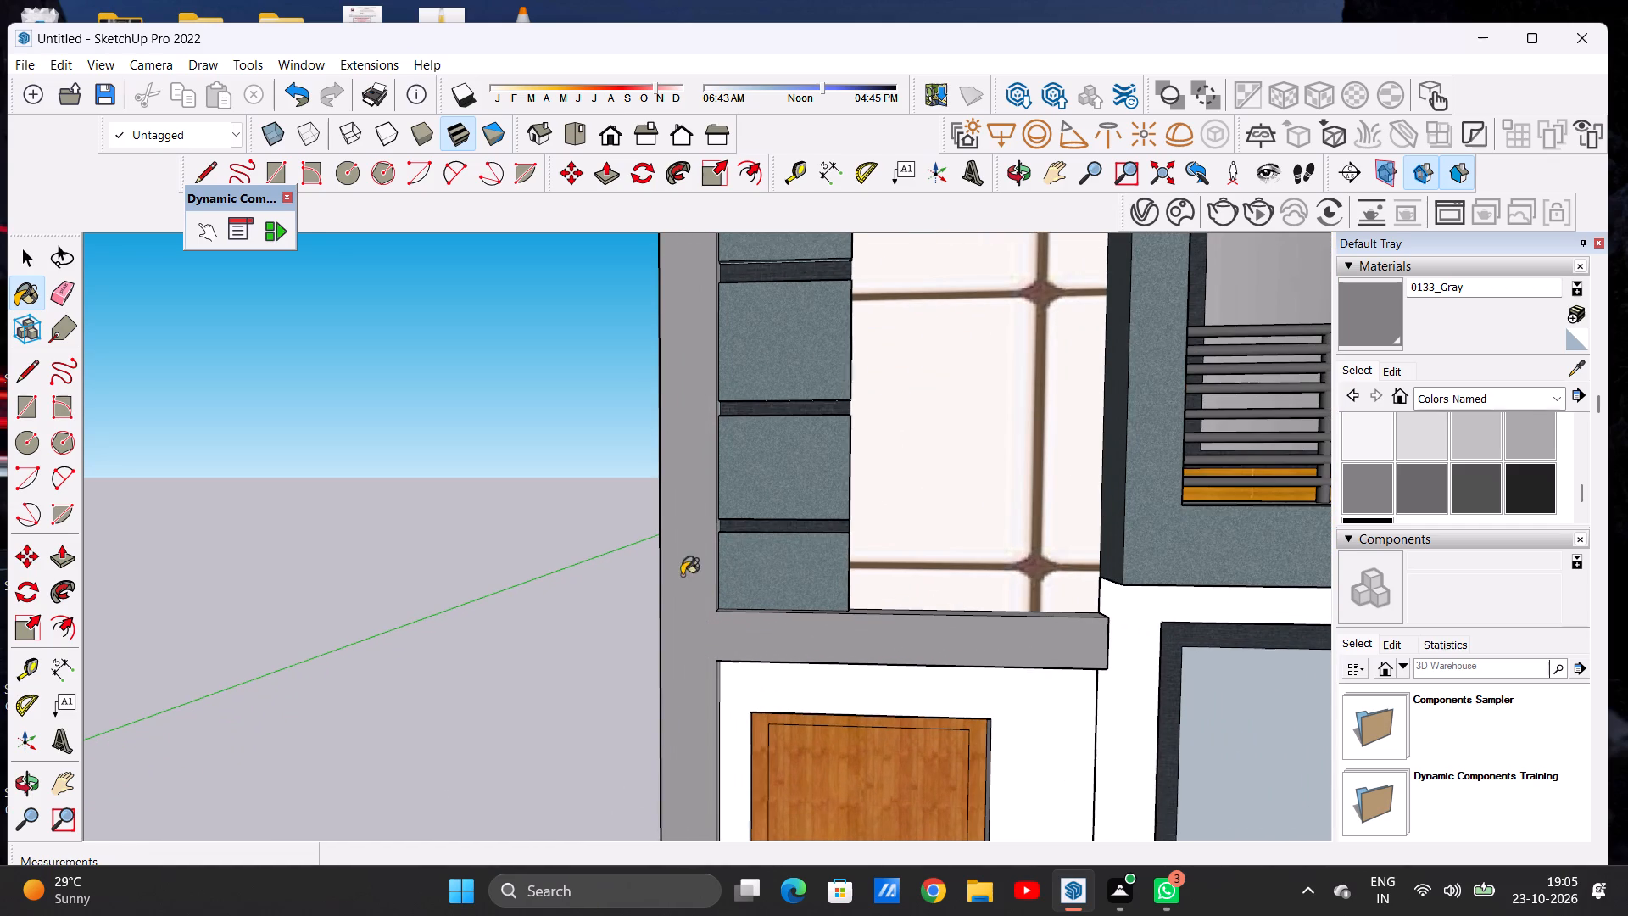
scroll(684, 571, "down", 9)
scroll(754, 622, "up", 1)
scroll(759, 642, "down", 12)
Paint the stair tower's side face above the main roof with 0133_Gray.
middle_click_drag(848, 359, 839, 371)
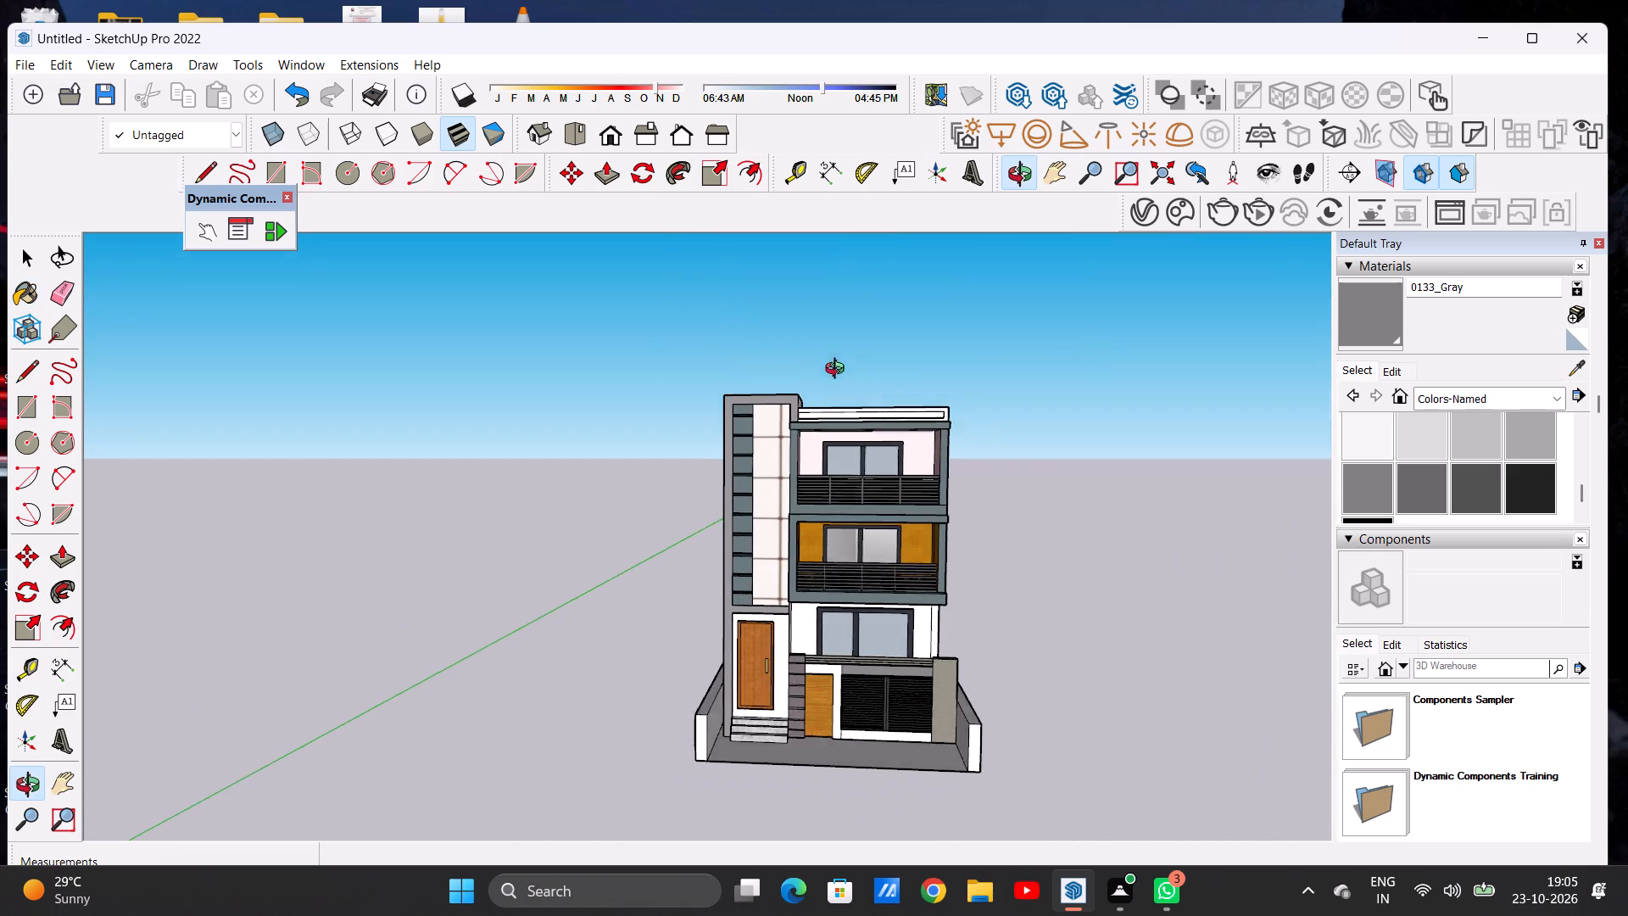
middle_click_drag(839, 371, 373, 455)
scroll(722, 393, "up", 8)
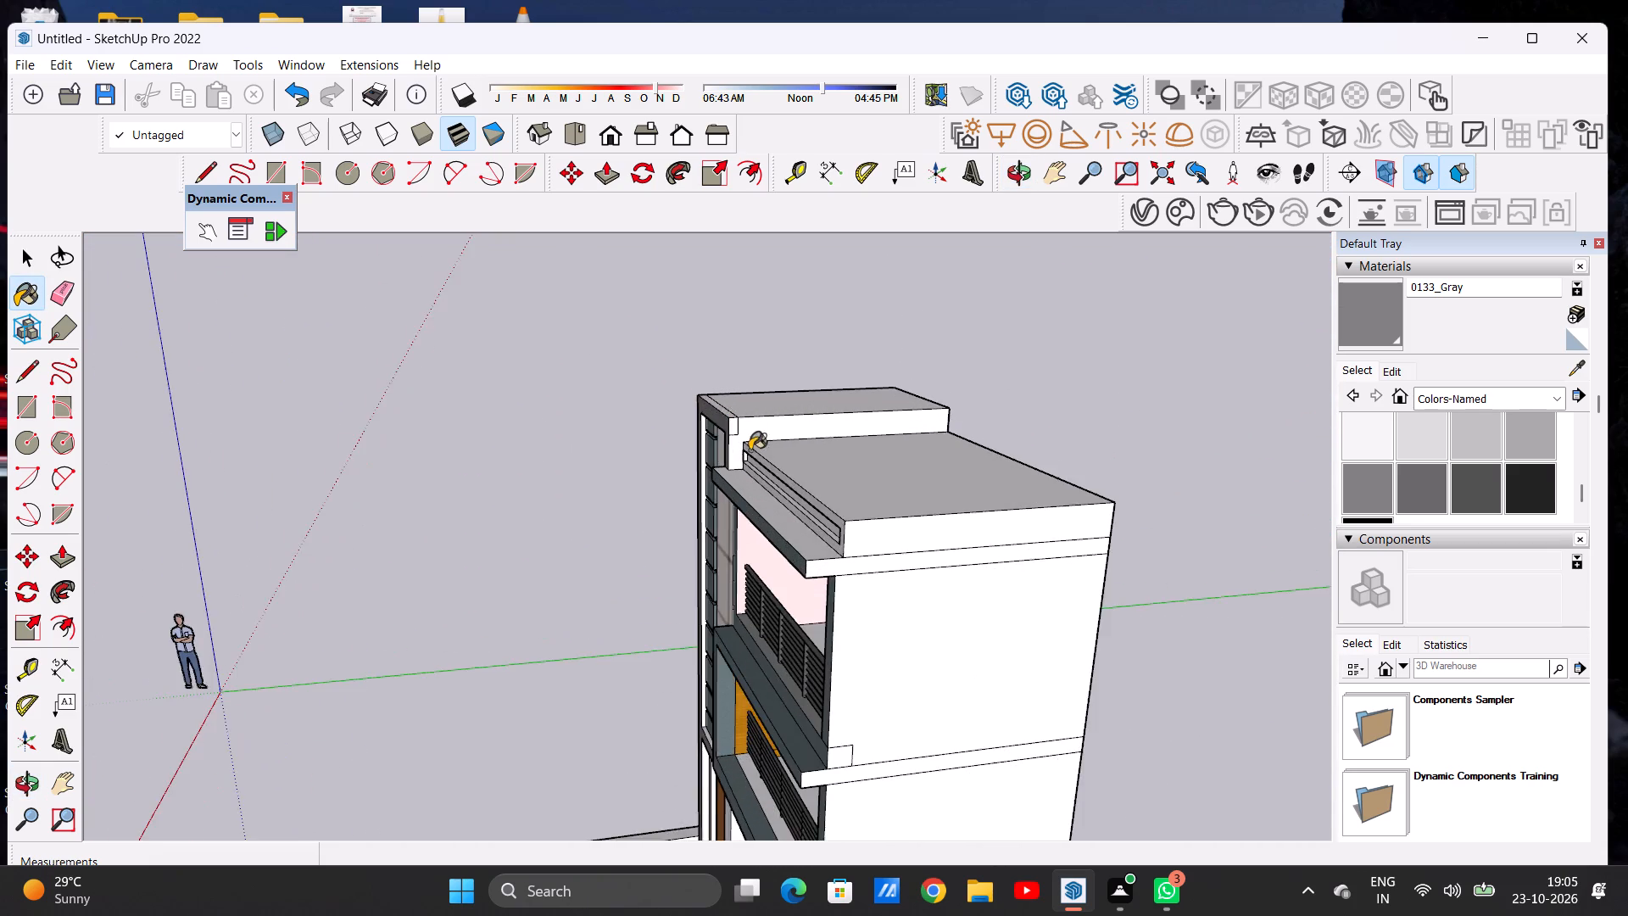
scroll(750, 450, "up", 10)
left_click(731, 463)
Paint the top strip and the small end face at the front upper corner of the stair tower's frame with 0133_Gray.
scroll(732, 469, "down", 7)
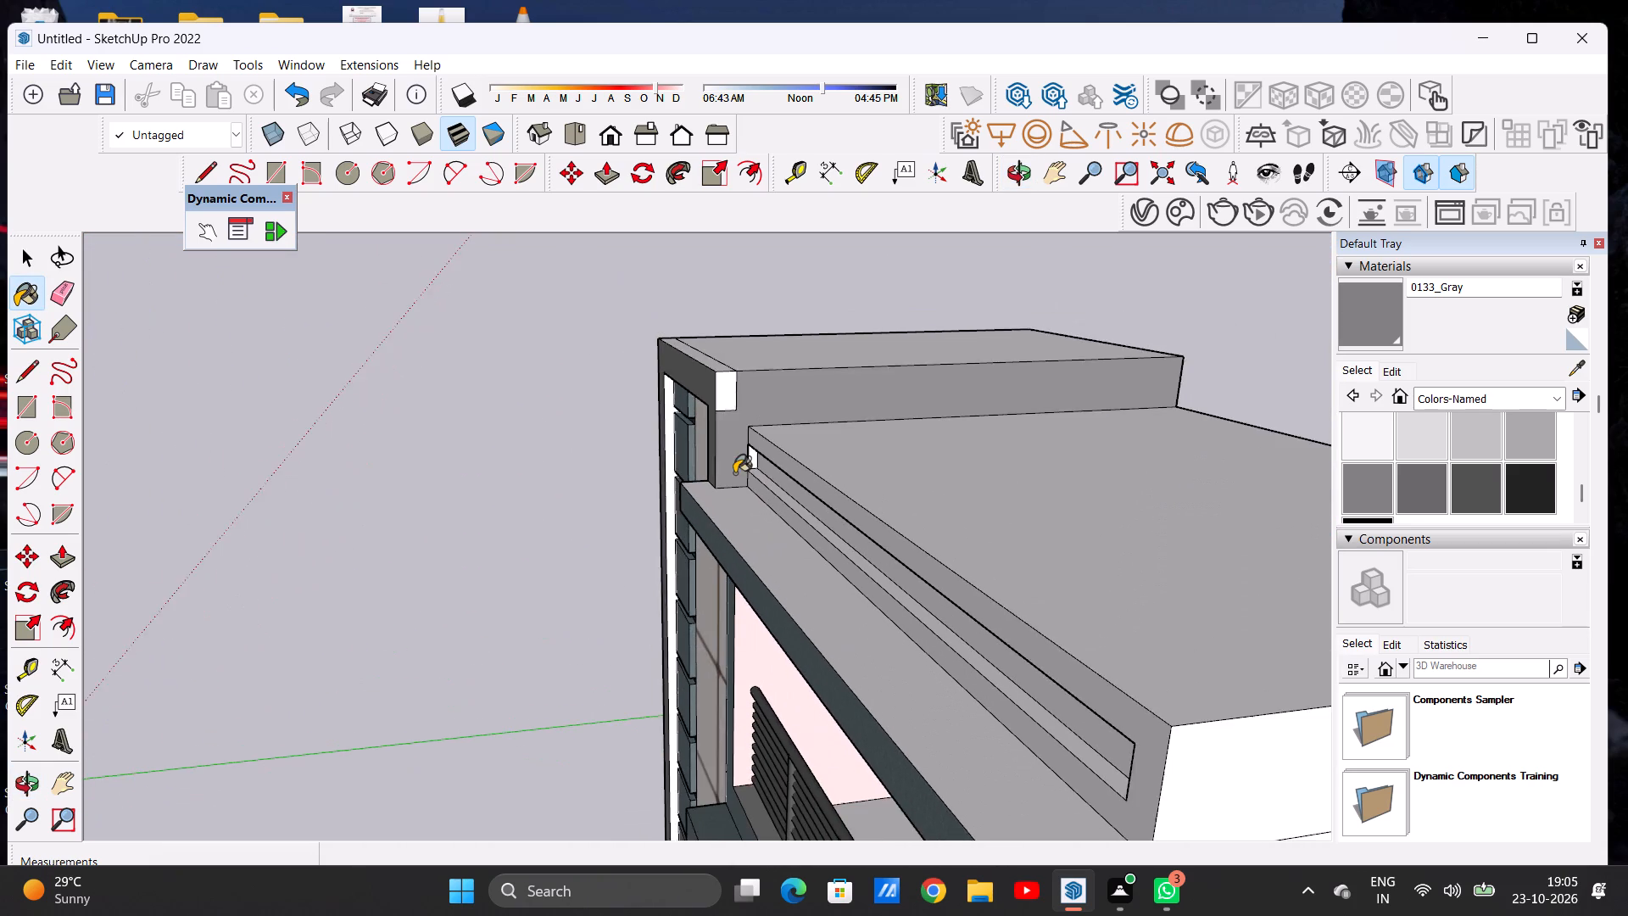
scroll(734, 473, "down", 2)
scroll(723, 416, "up", 12)
left_click(730, 407)
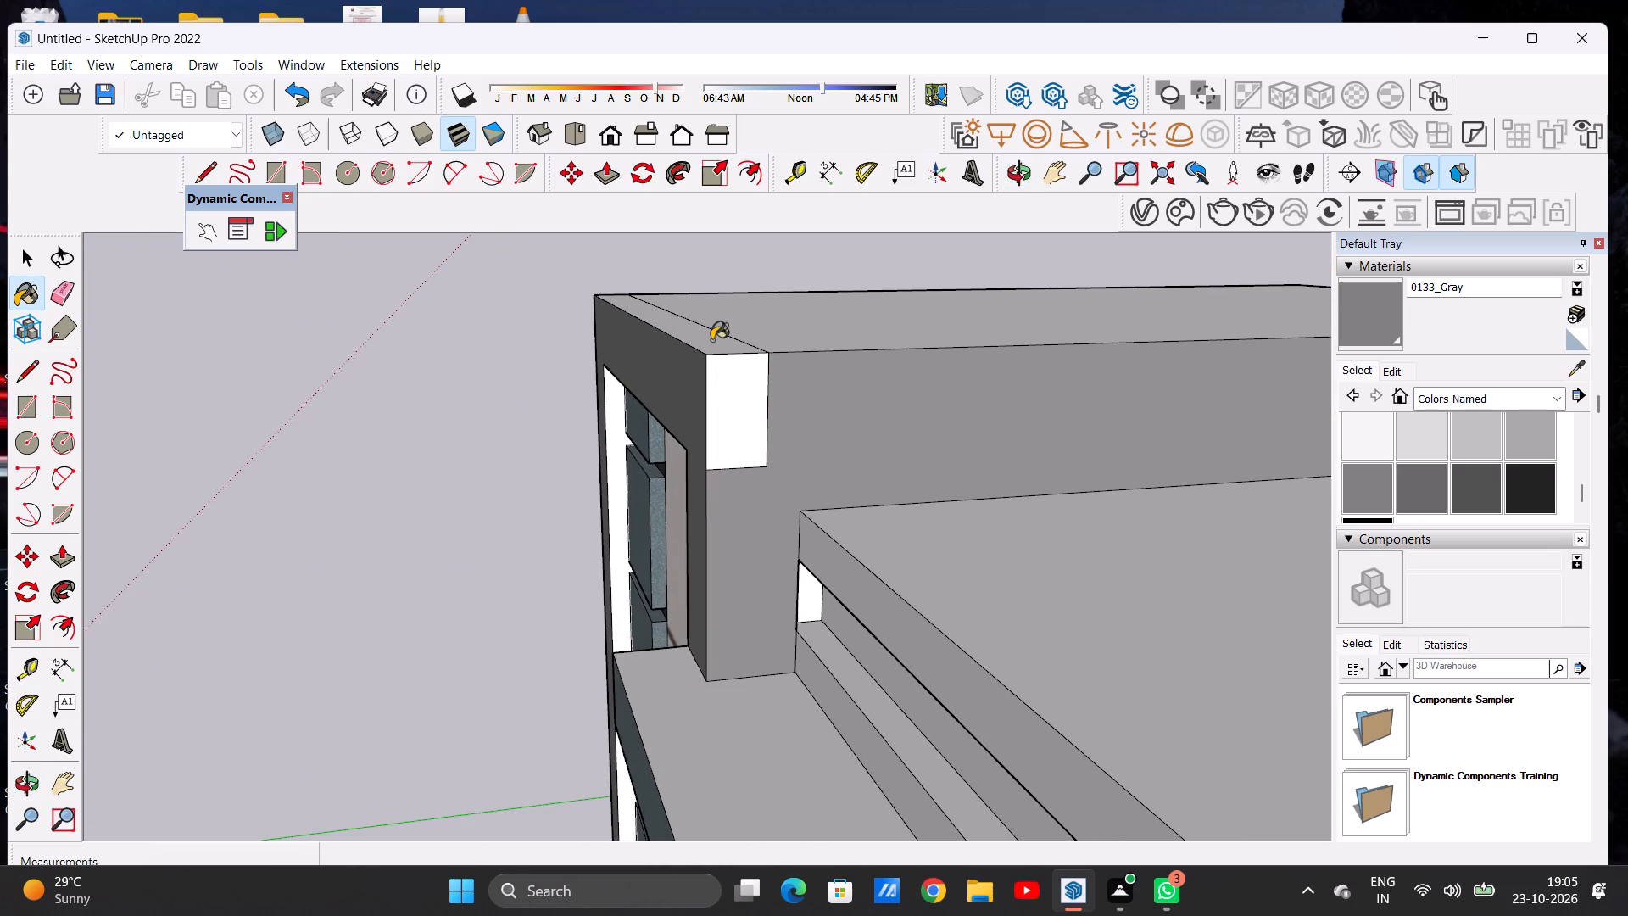
left_click(711, 340)
left_click(731, 377)
scroll(730, 398, "up", 1)
scroll(730, 398, "down", 1)
scroll(730, 398, "up", 1)
scroll(730, 398, "down", 1)
scroll(730, 398, "up", 1)
left_click(730, 398)
scroll(734, 461, "down", 6)
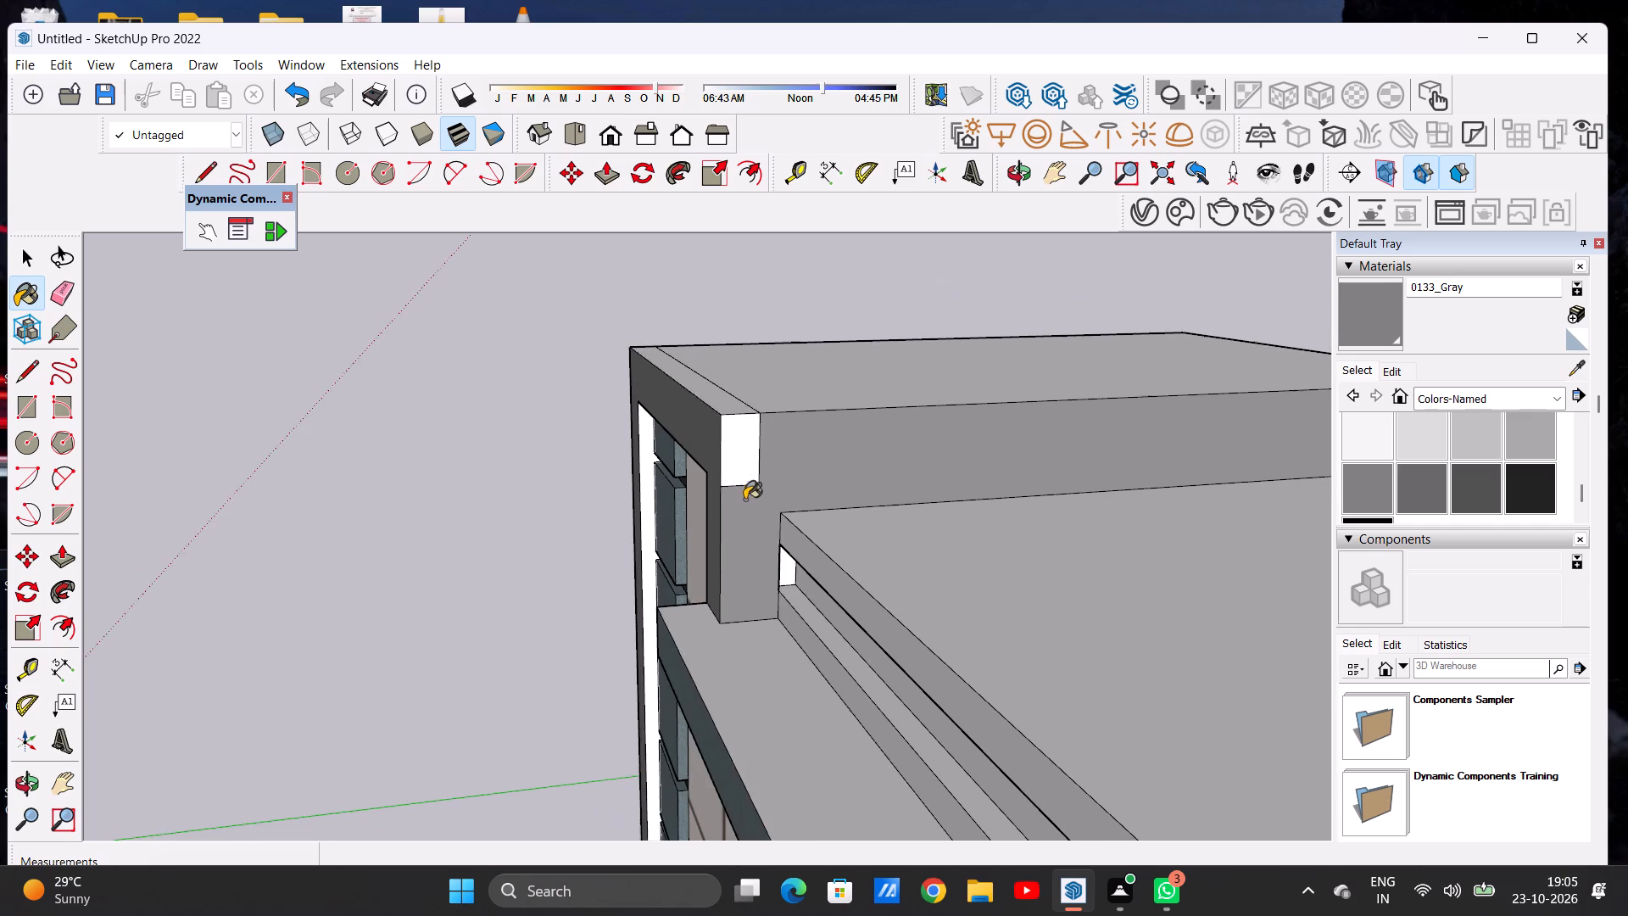
middle_click_drag(739, 484, 739, 560)
left_click(1367, 315)
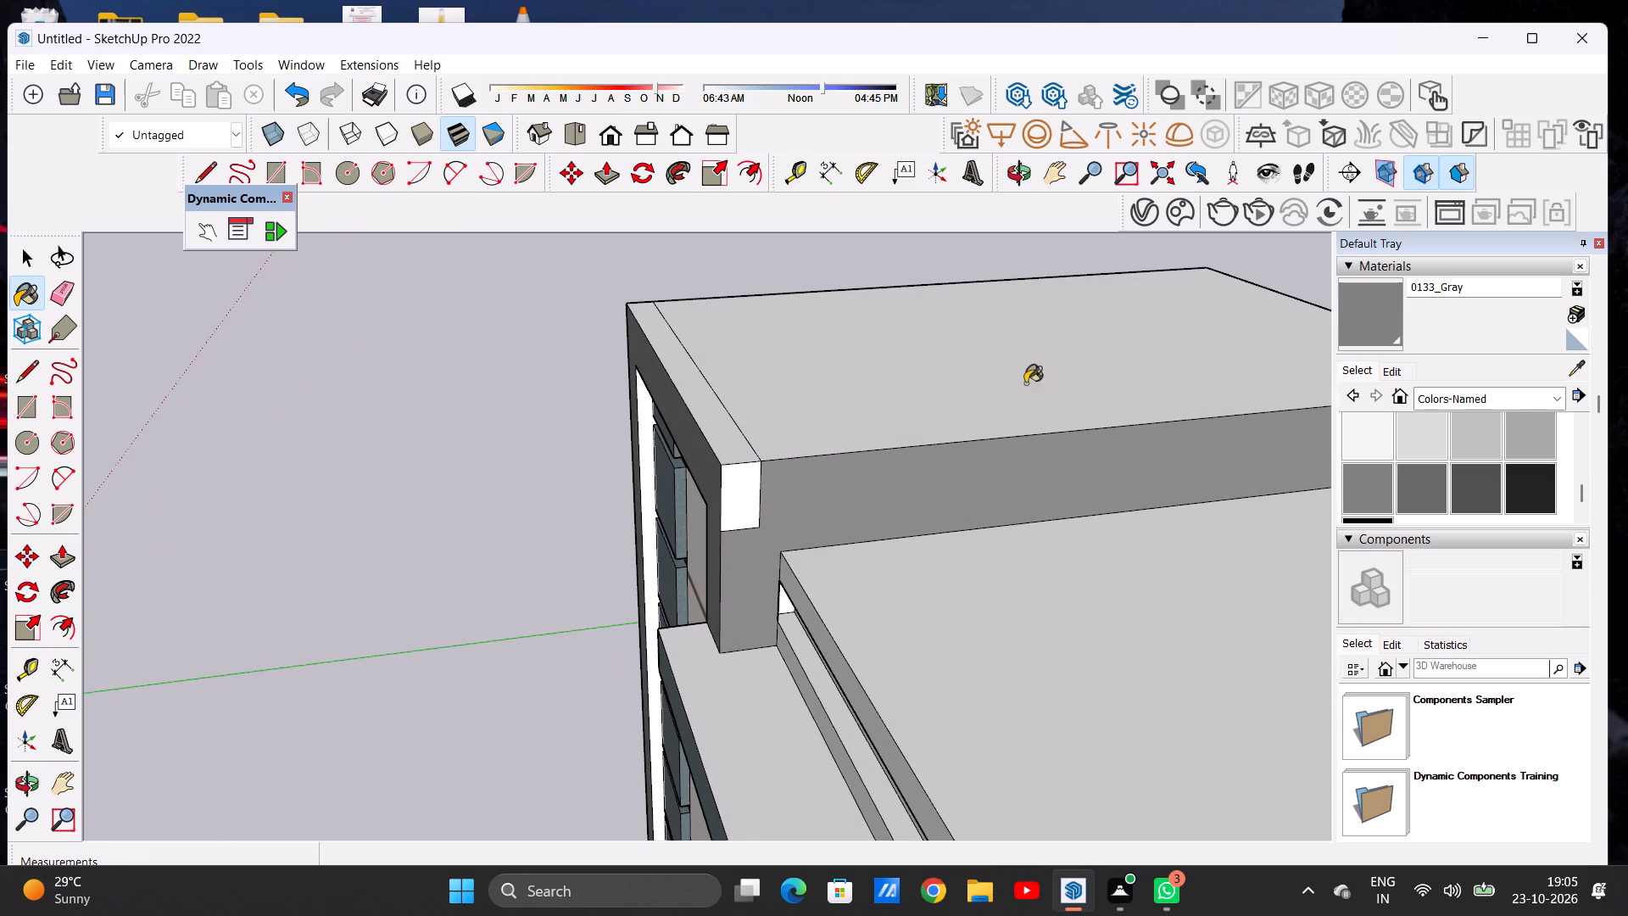
scroll(794, 433, "up", 6)
left_click(724, 455)
left_click(729, 498)
scroll(789, 459, "down", 3)
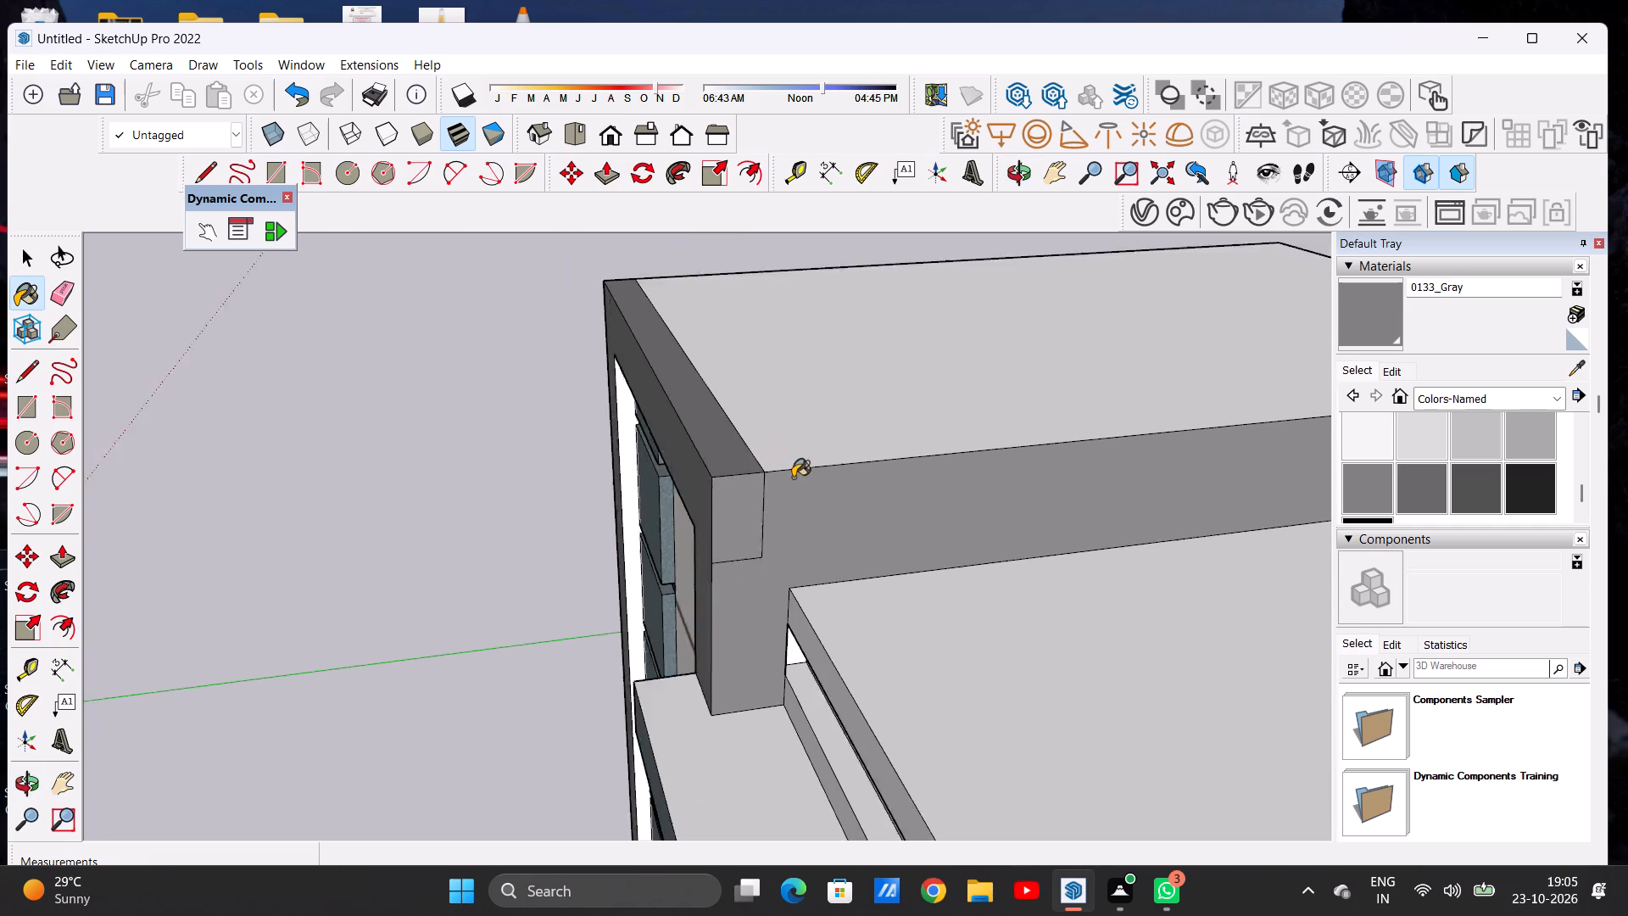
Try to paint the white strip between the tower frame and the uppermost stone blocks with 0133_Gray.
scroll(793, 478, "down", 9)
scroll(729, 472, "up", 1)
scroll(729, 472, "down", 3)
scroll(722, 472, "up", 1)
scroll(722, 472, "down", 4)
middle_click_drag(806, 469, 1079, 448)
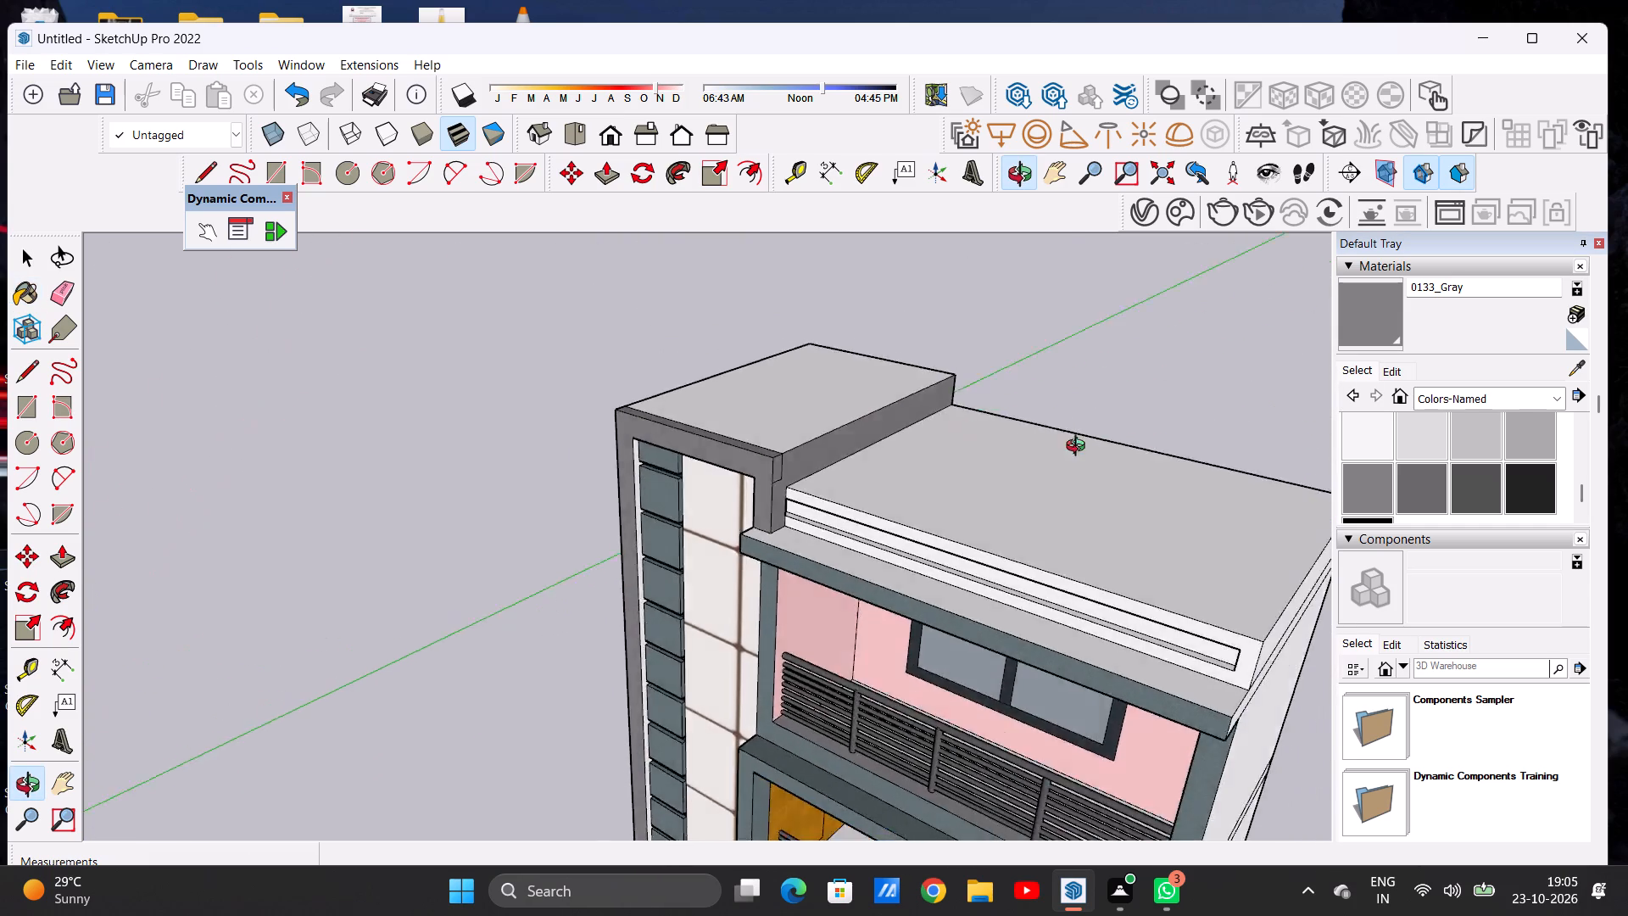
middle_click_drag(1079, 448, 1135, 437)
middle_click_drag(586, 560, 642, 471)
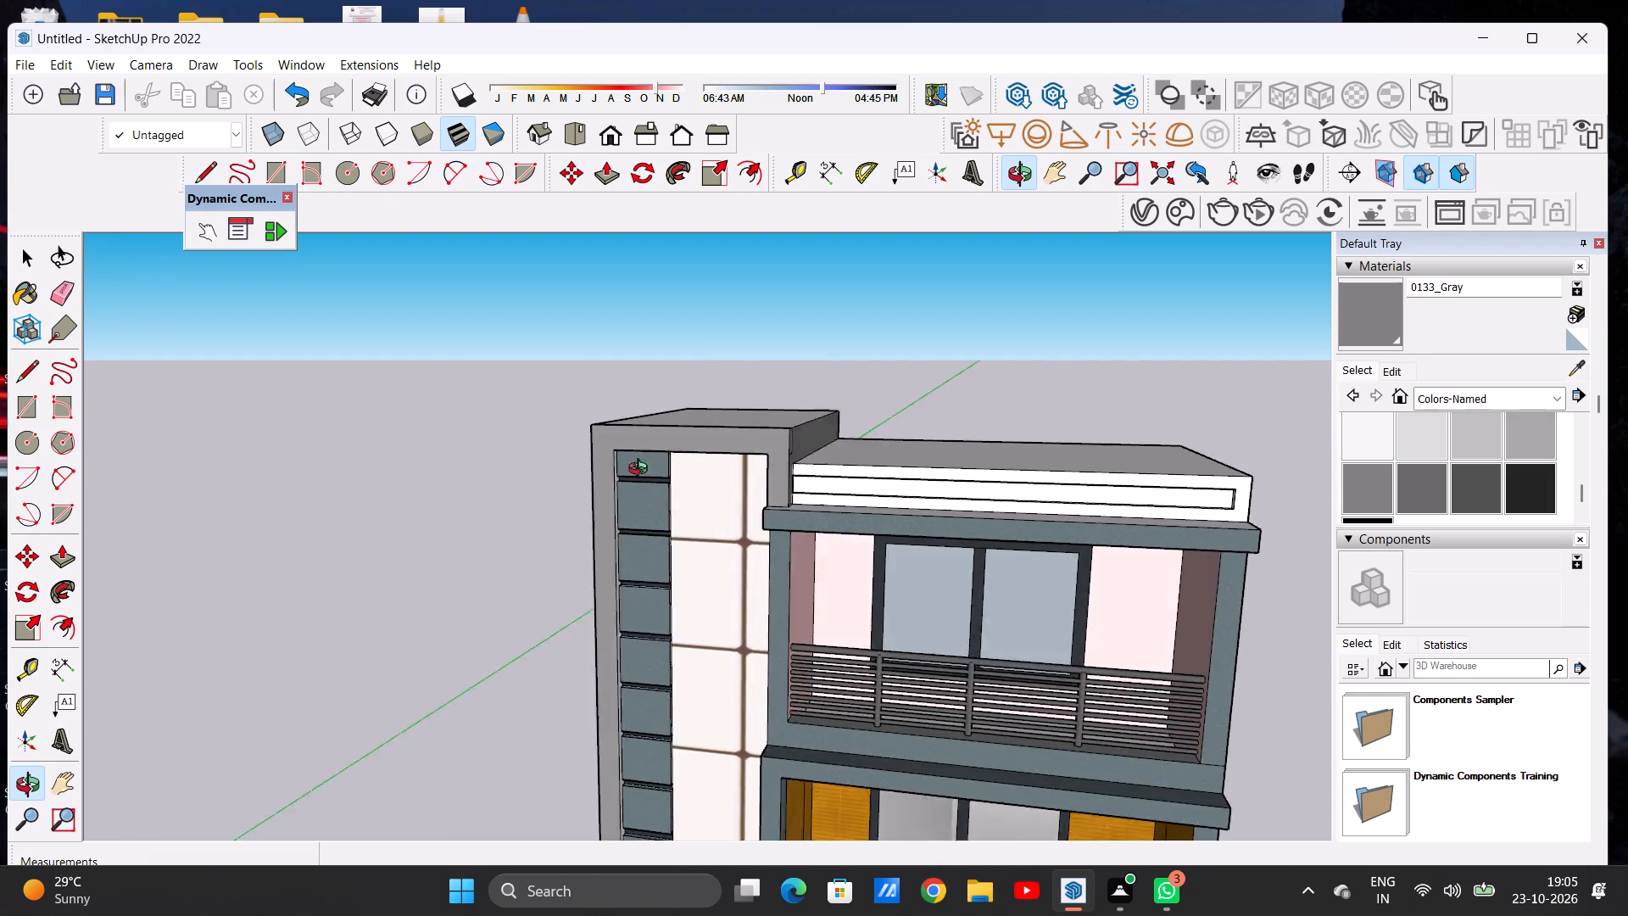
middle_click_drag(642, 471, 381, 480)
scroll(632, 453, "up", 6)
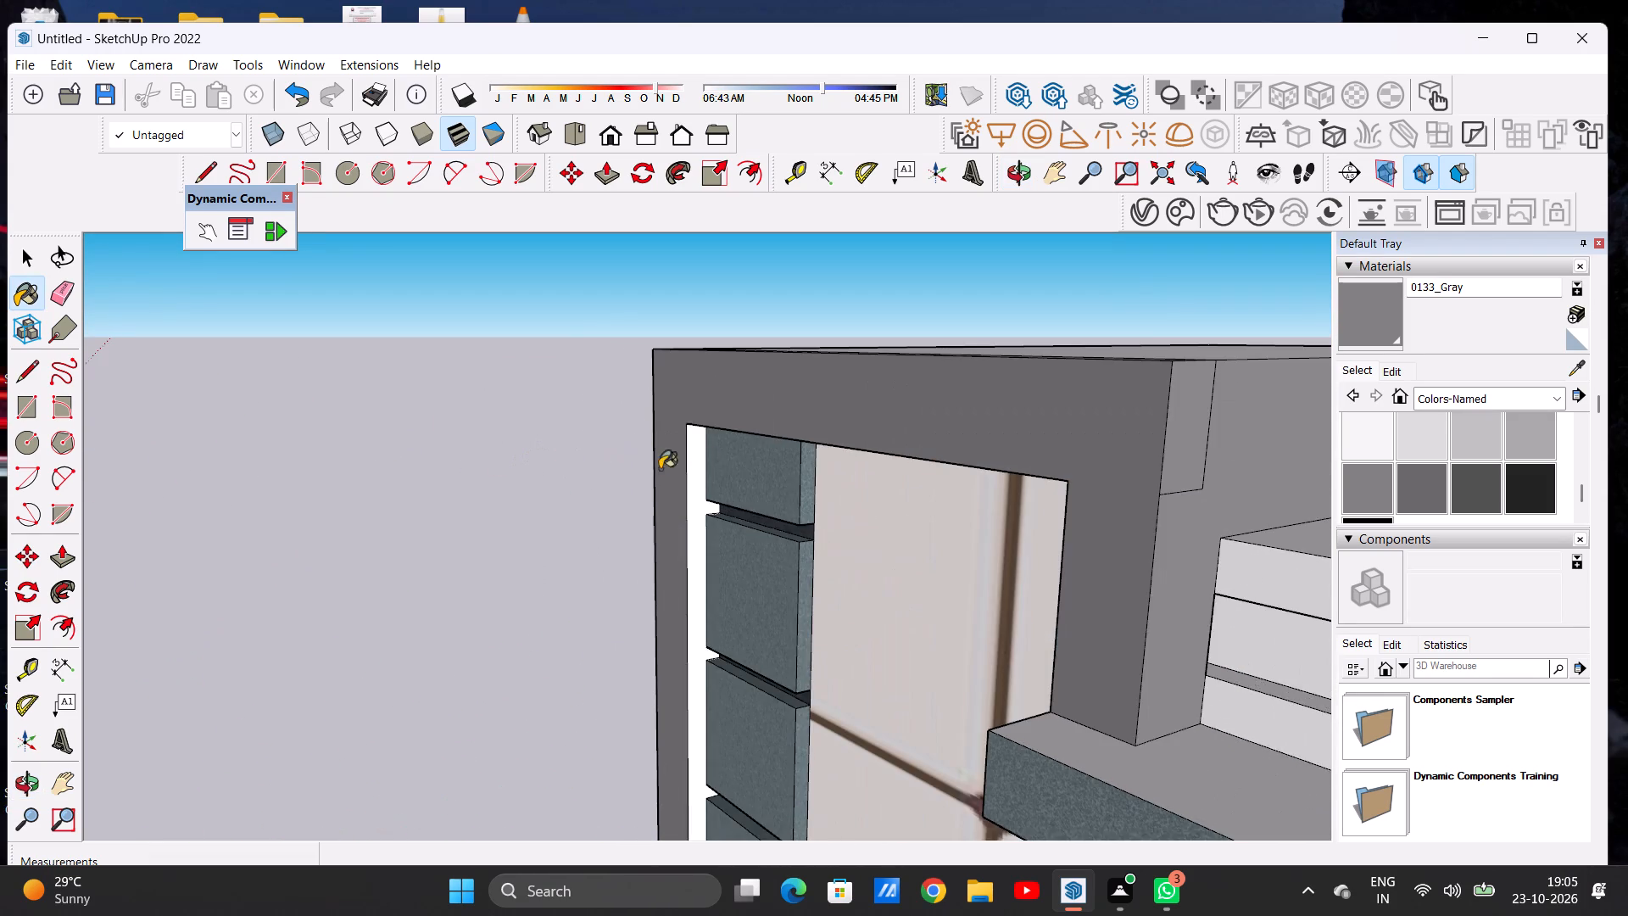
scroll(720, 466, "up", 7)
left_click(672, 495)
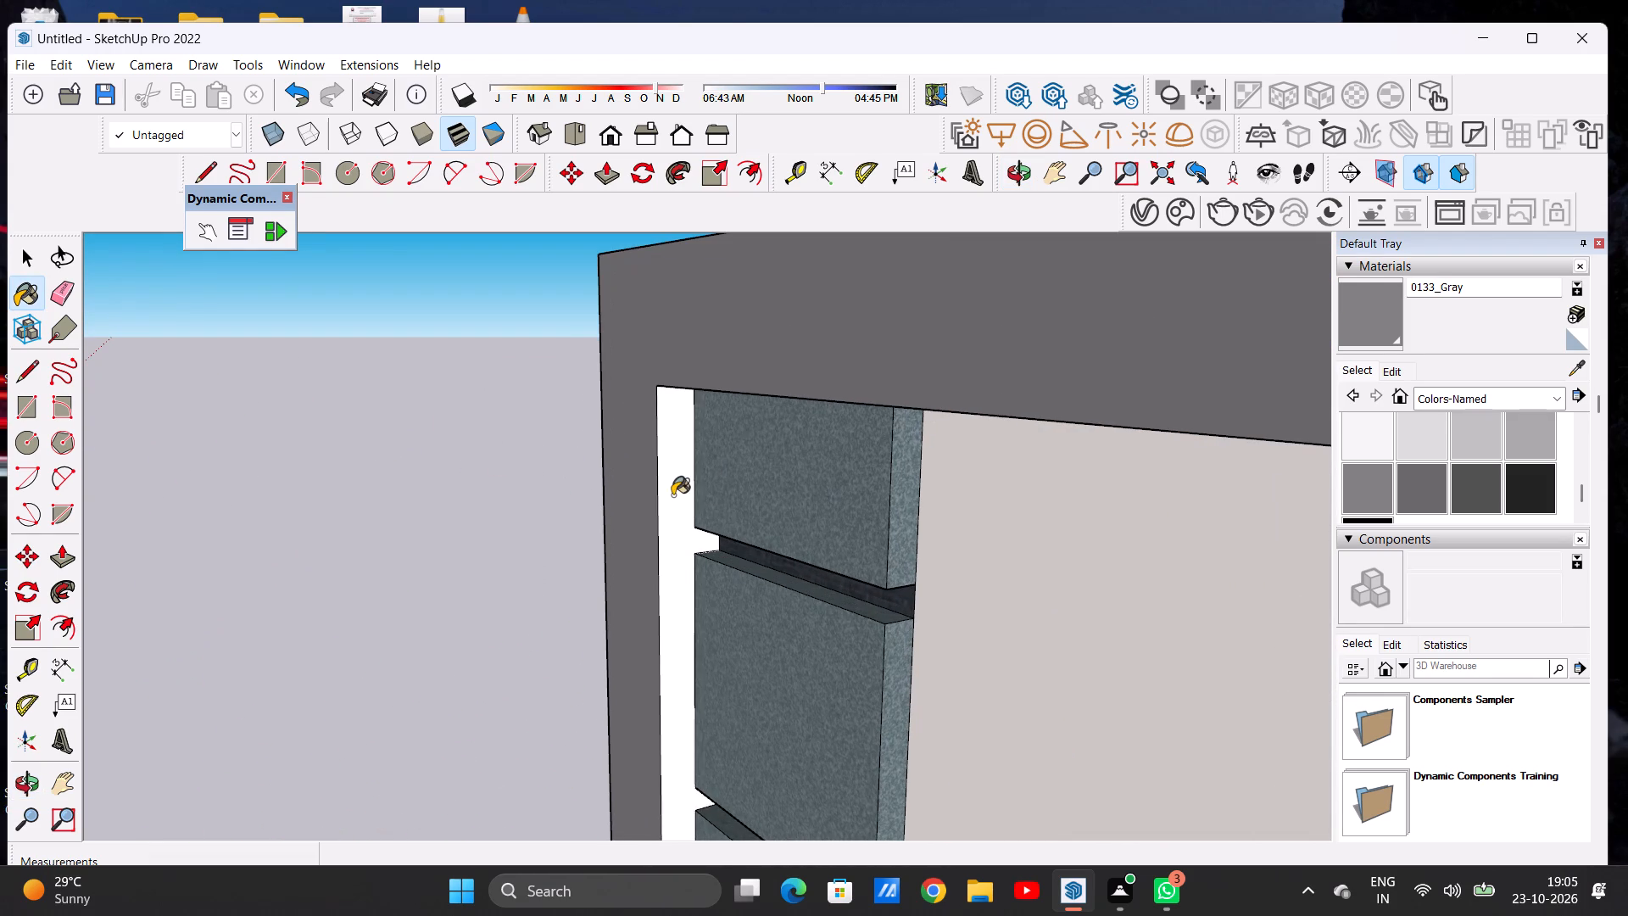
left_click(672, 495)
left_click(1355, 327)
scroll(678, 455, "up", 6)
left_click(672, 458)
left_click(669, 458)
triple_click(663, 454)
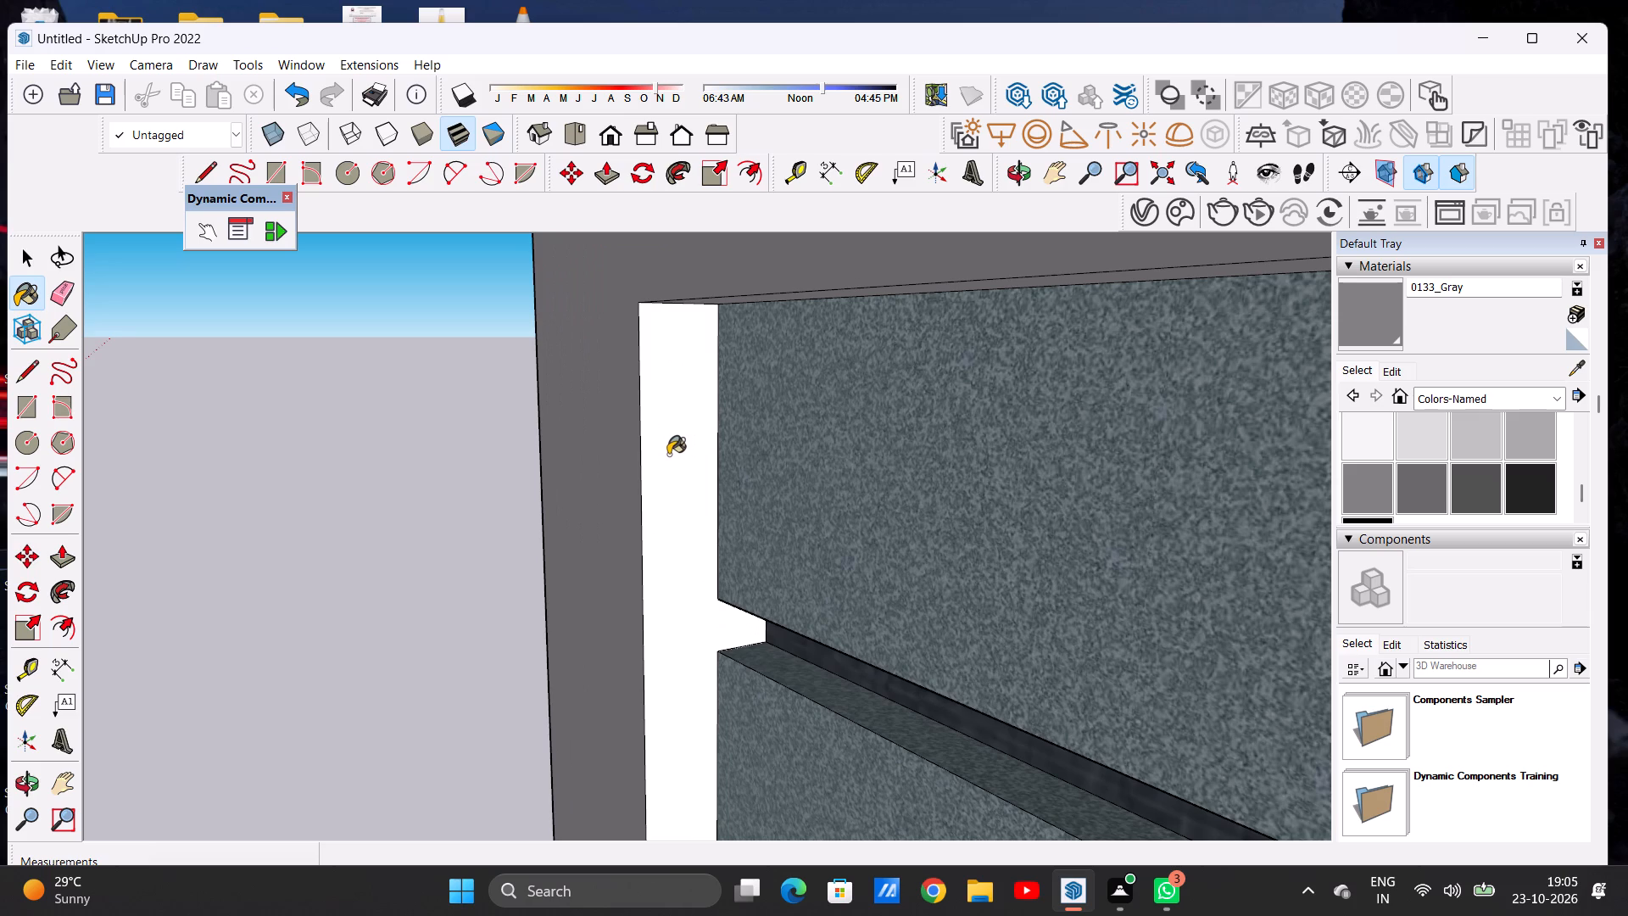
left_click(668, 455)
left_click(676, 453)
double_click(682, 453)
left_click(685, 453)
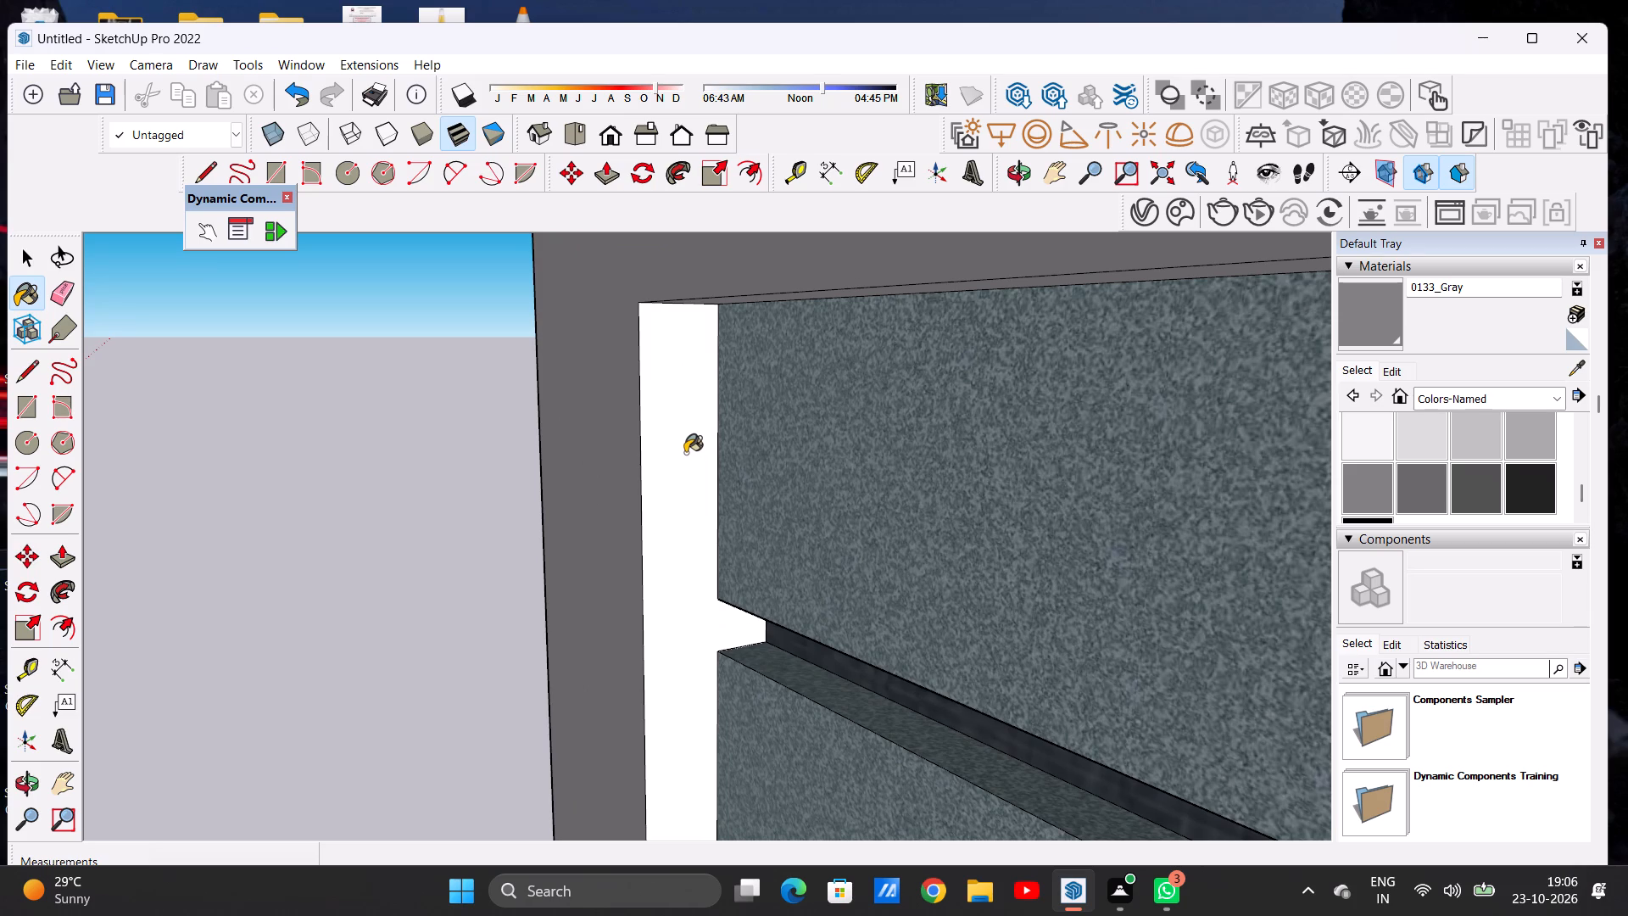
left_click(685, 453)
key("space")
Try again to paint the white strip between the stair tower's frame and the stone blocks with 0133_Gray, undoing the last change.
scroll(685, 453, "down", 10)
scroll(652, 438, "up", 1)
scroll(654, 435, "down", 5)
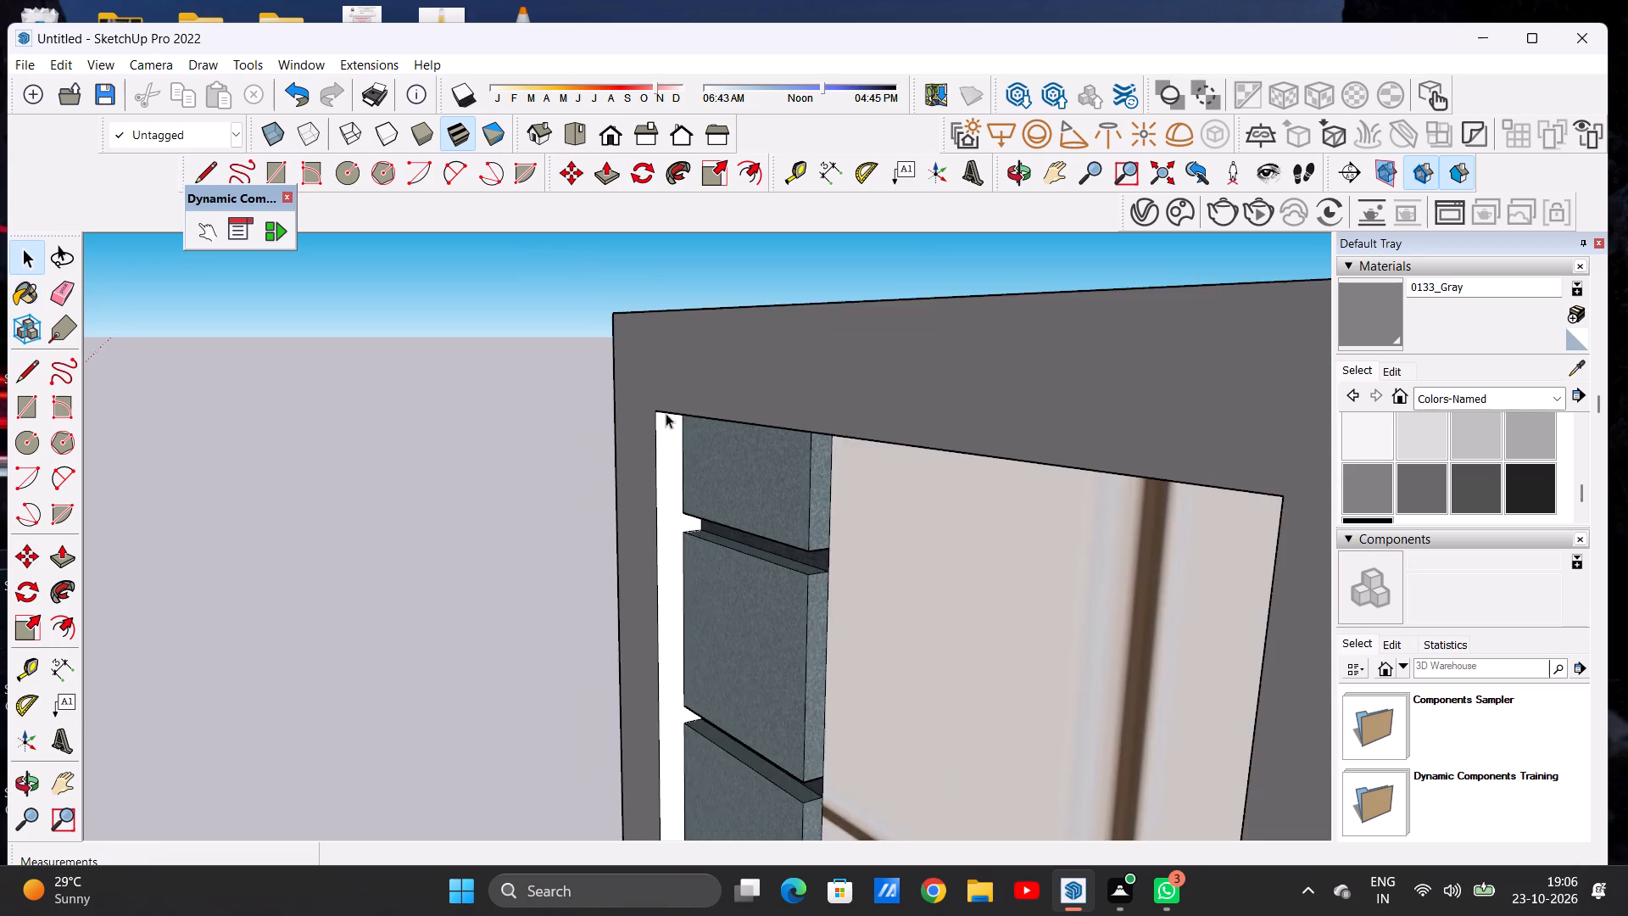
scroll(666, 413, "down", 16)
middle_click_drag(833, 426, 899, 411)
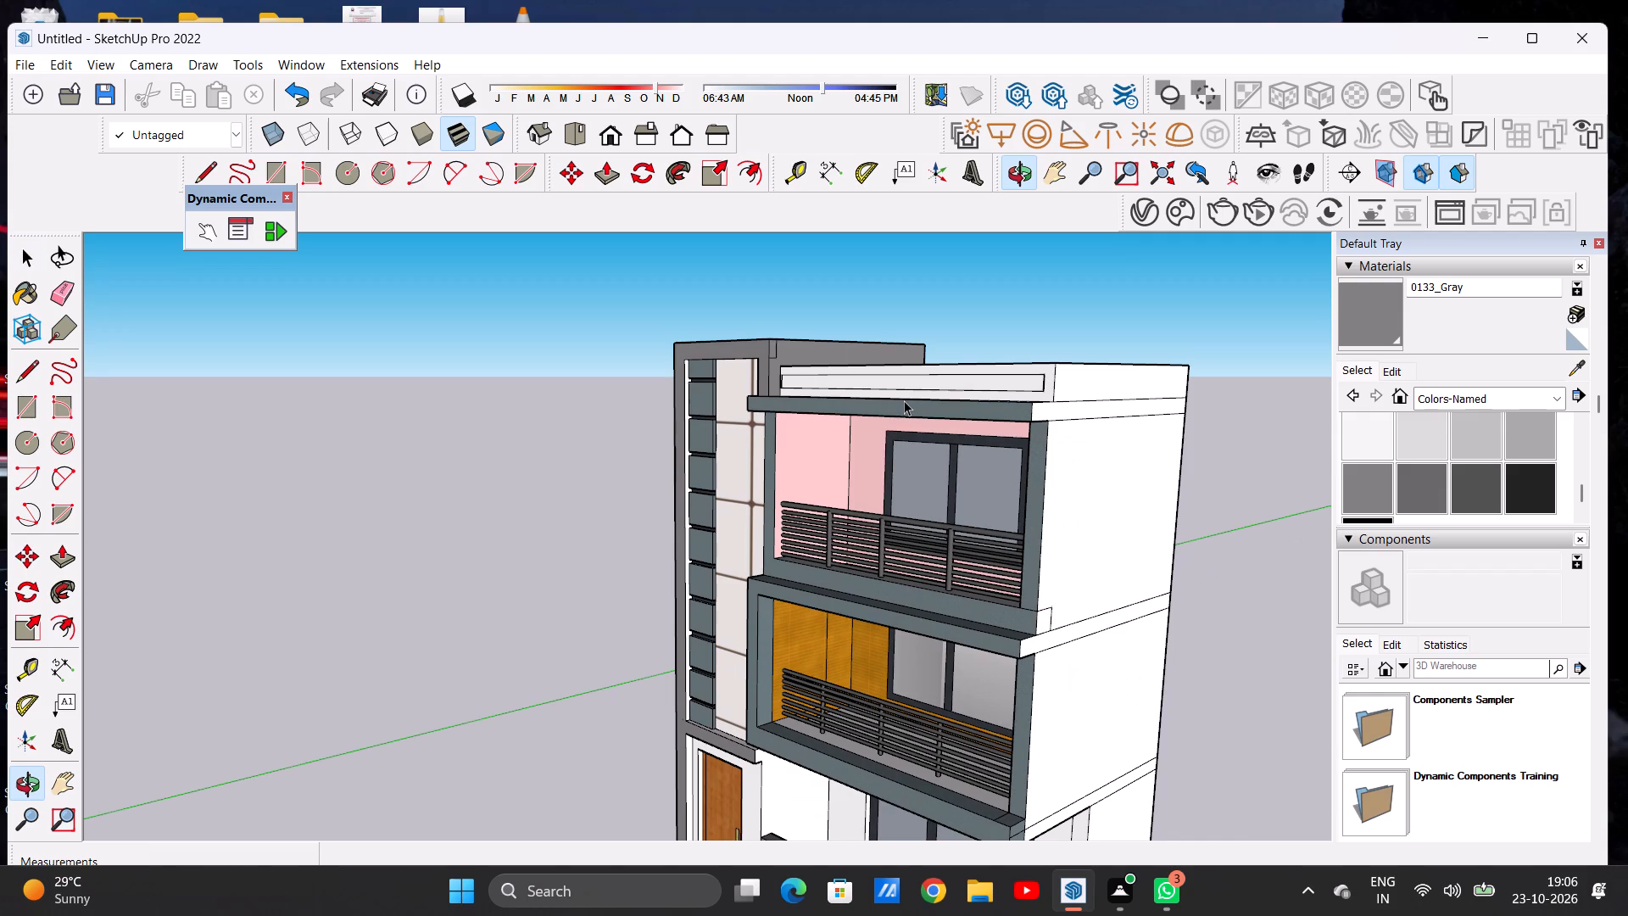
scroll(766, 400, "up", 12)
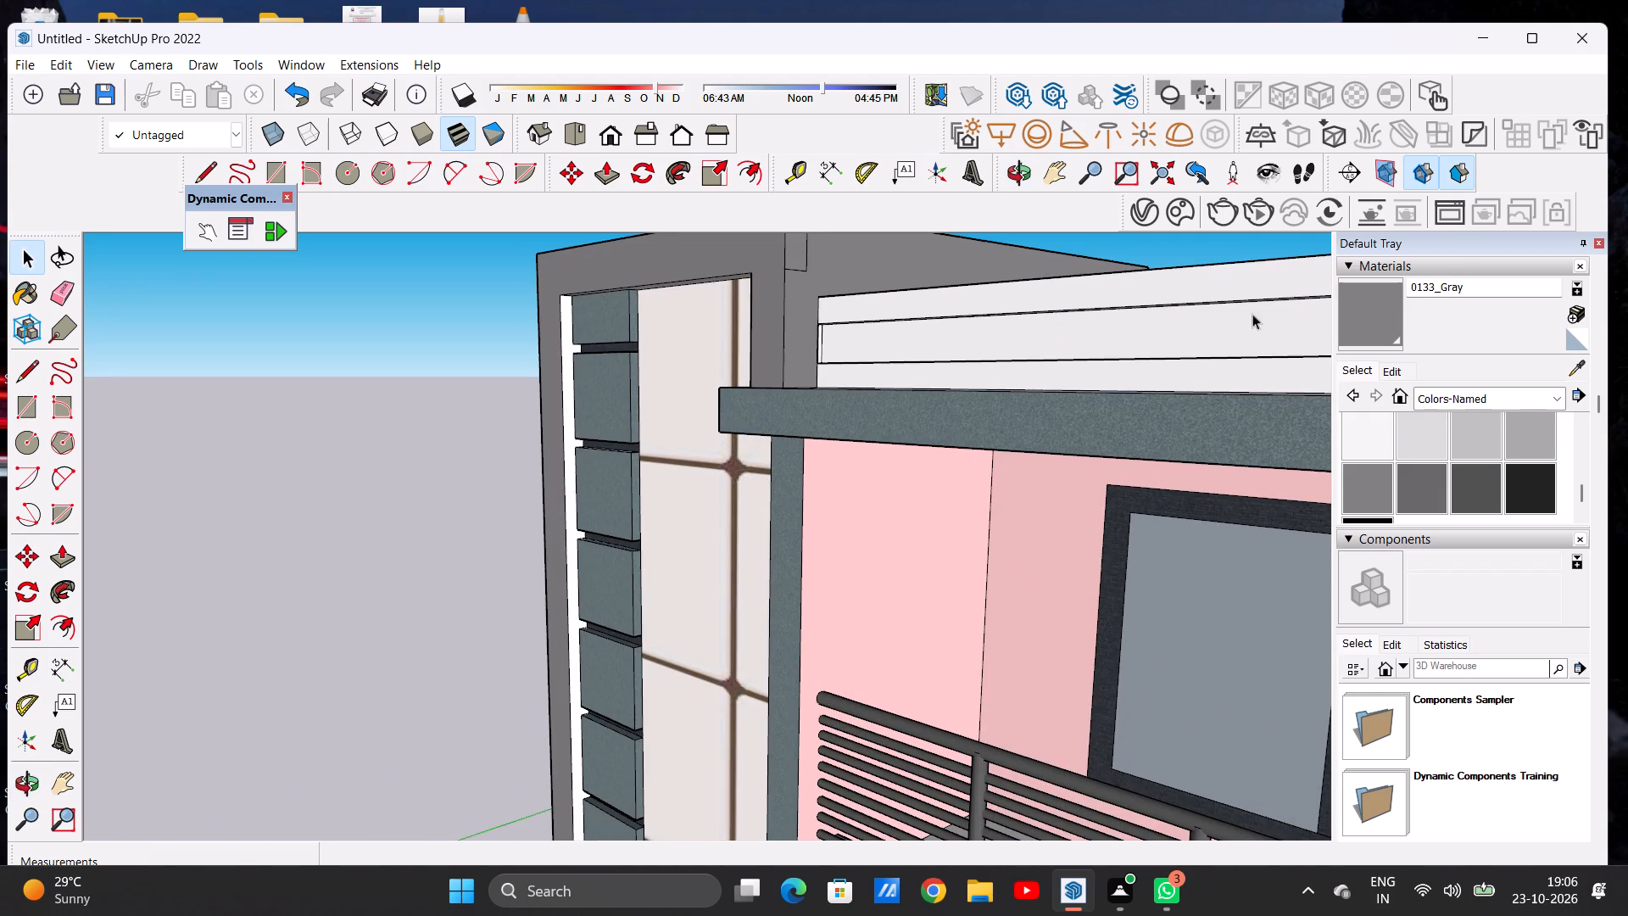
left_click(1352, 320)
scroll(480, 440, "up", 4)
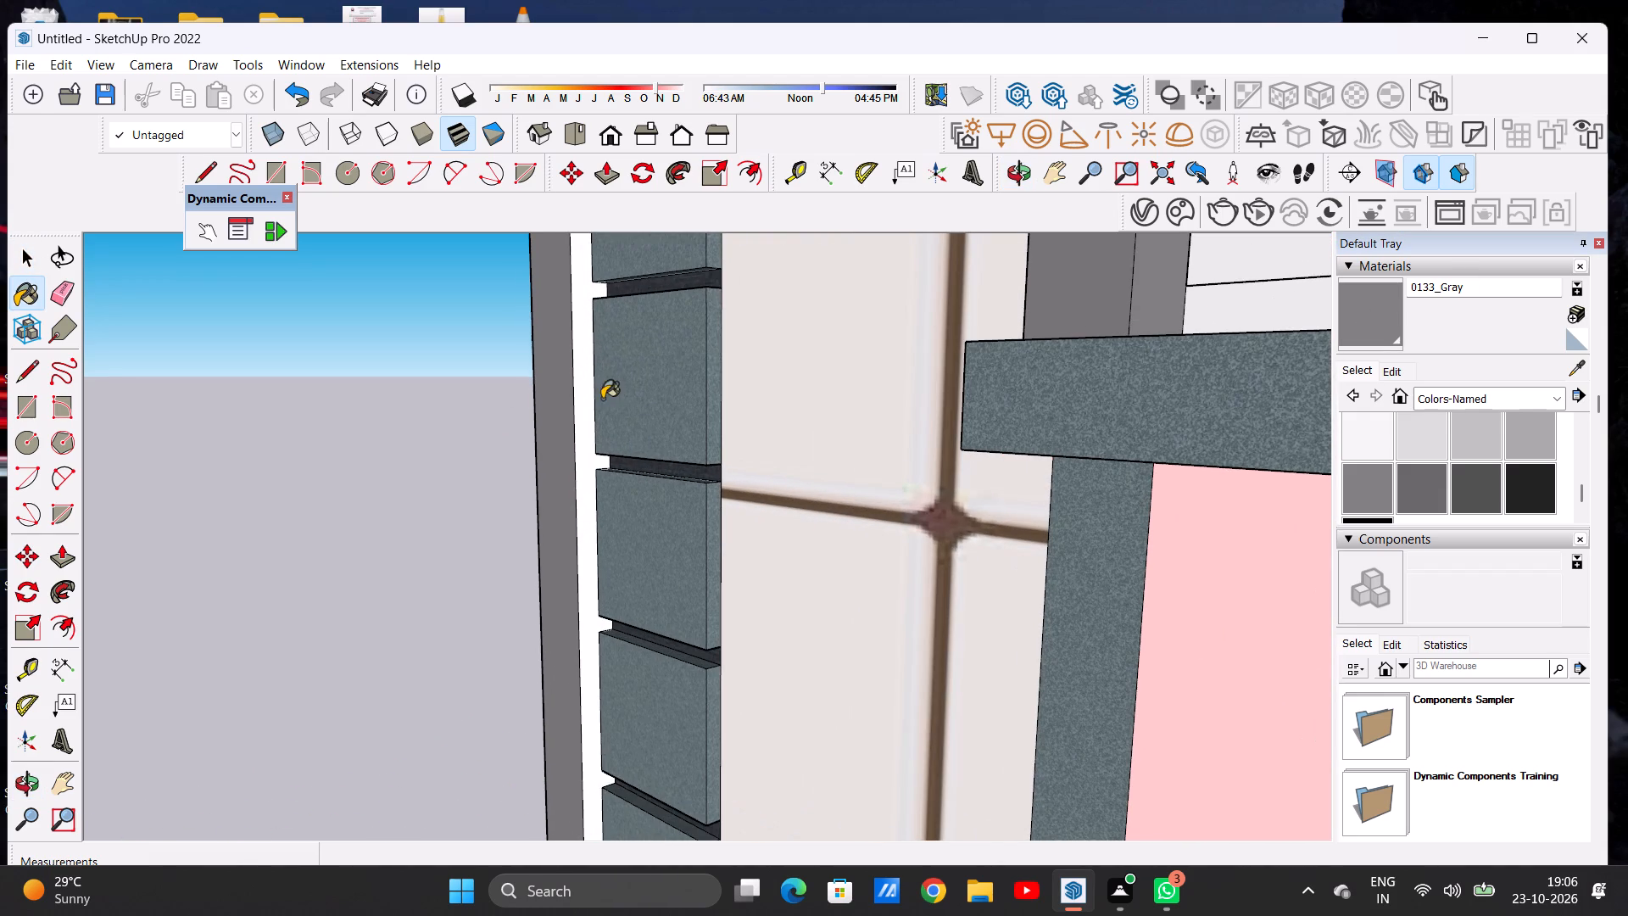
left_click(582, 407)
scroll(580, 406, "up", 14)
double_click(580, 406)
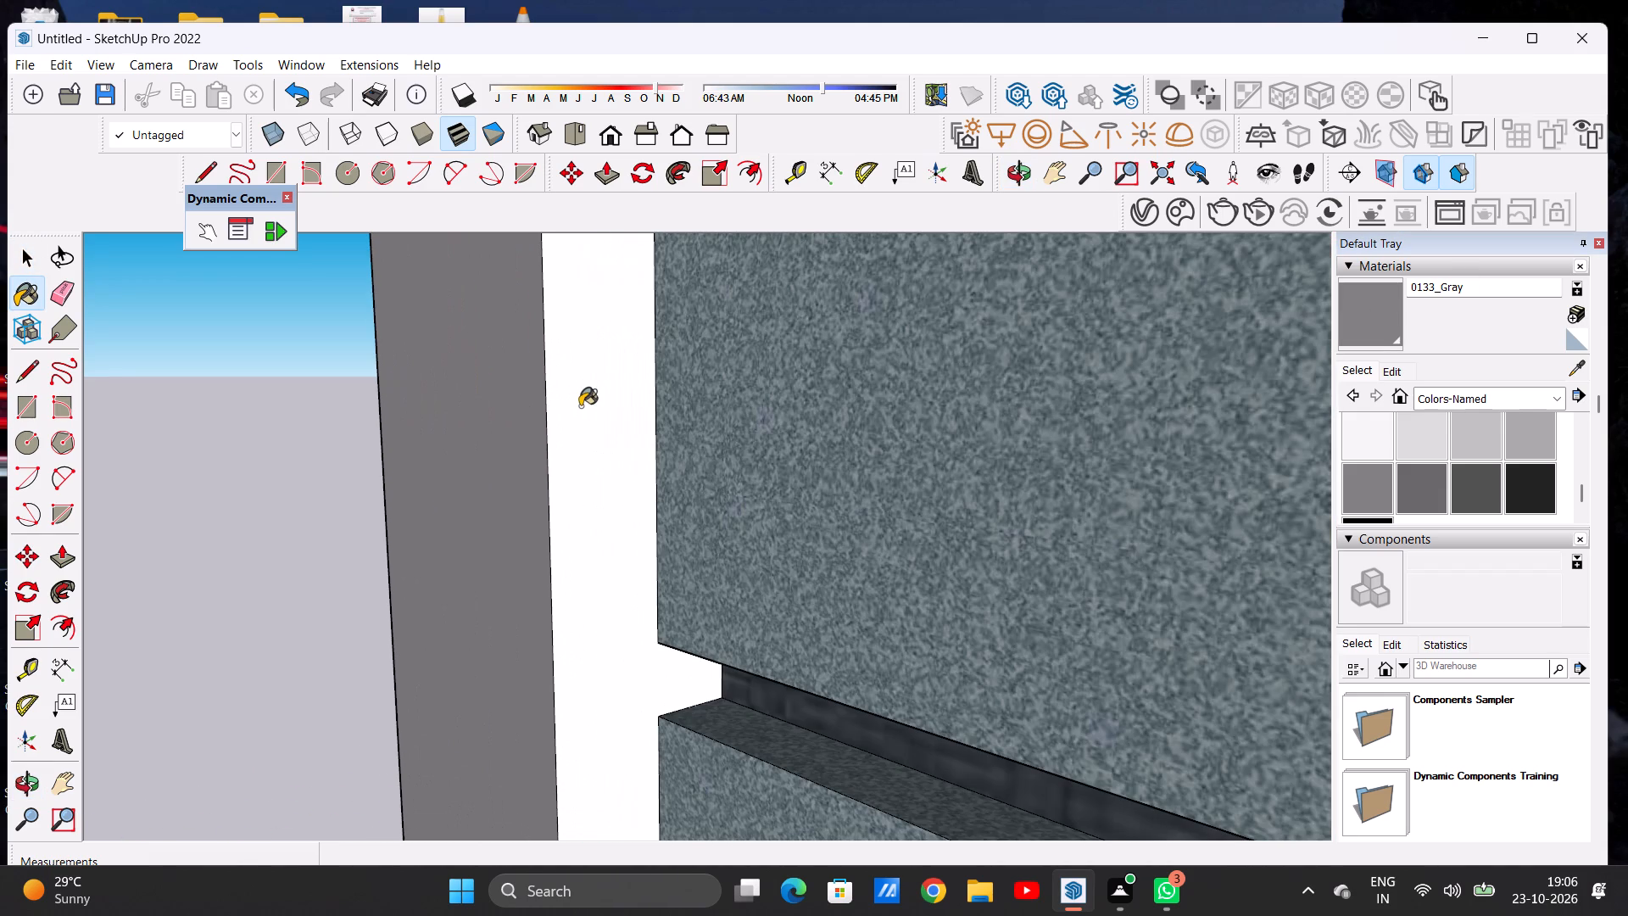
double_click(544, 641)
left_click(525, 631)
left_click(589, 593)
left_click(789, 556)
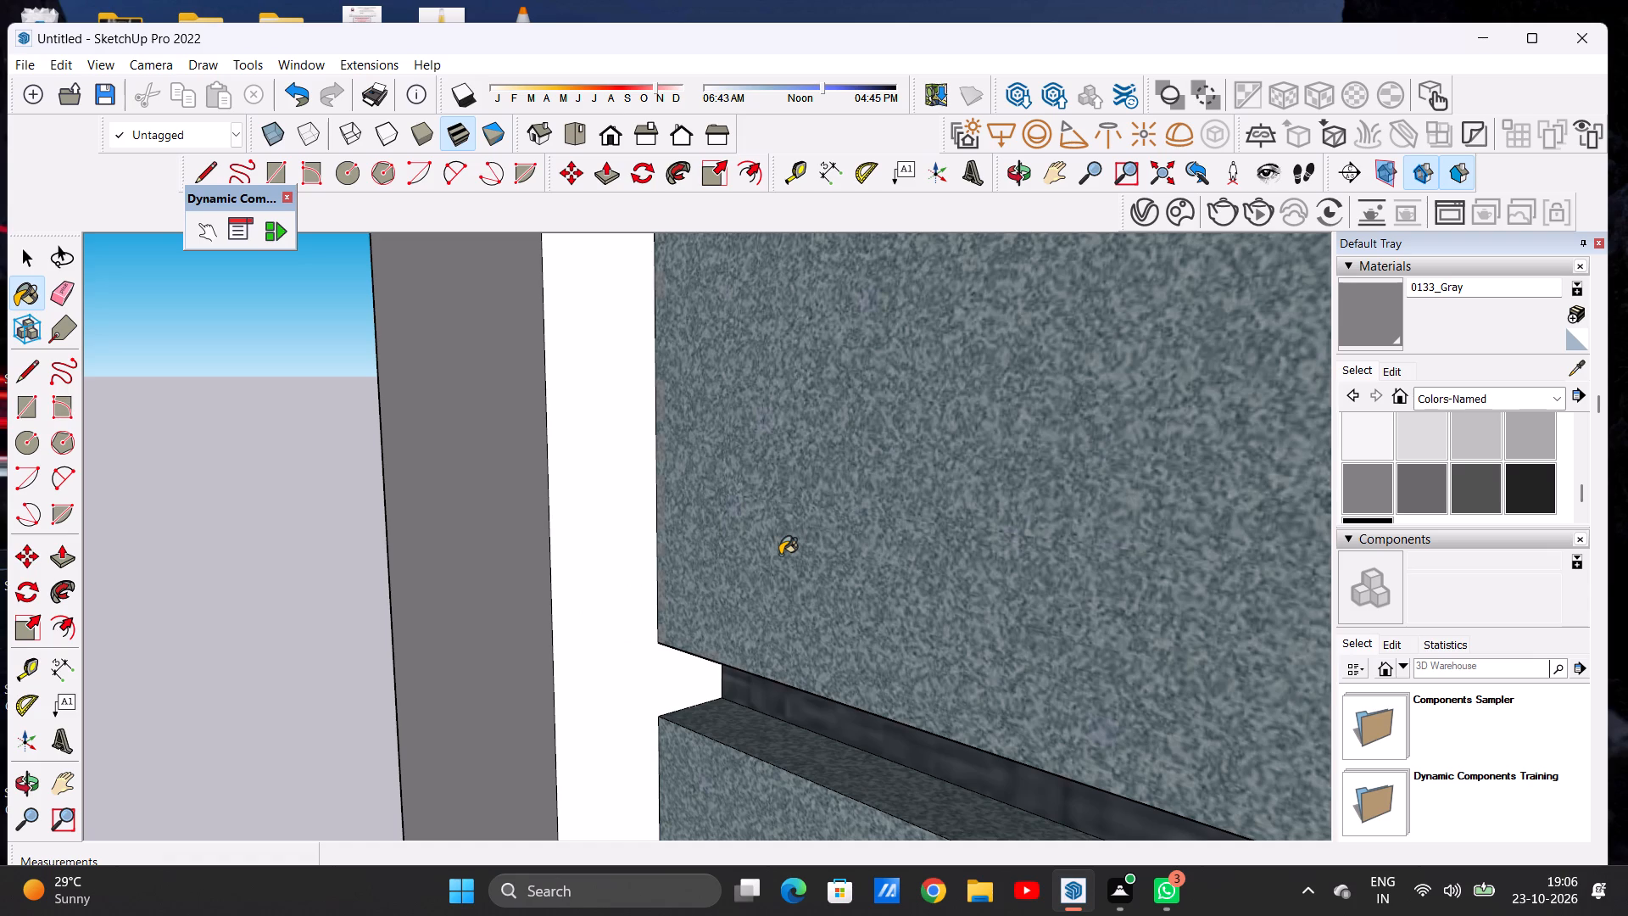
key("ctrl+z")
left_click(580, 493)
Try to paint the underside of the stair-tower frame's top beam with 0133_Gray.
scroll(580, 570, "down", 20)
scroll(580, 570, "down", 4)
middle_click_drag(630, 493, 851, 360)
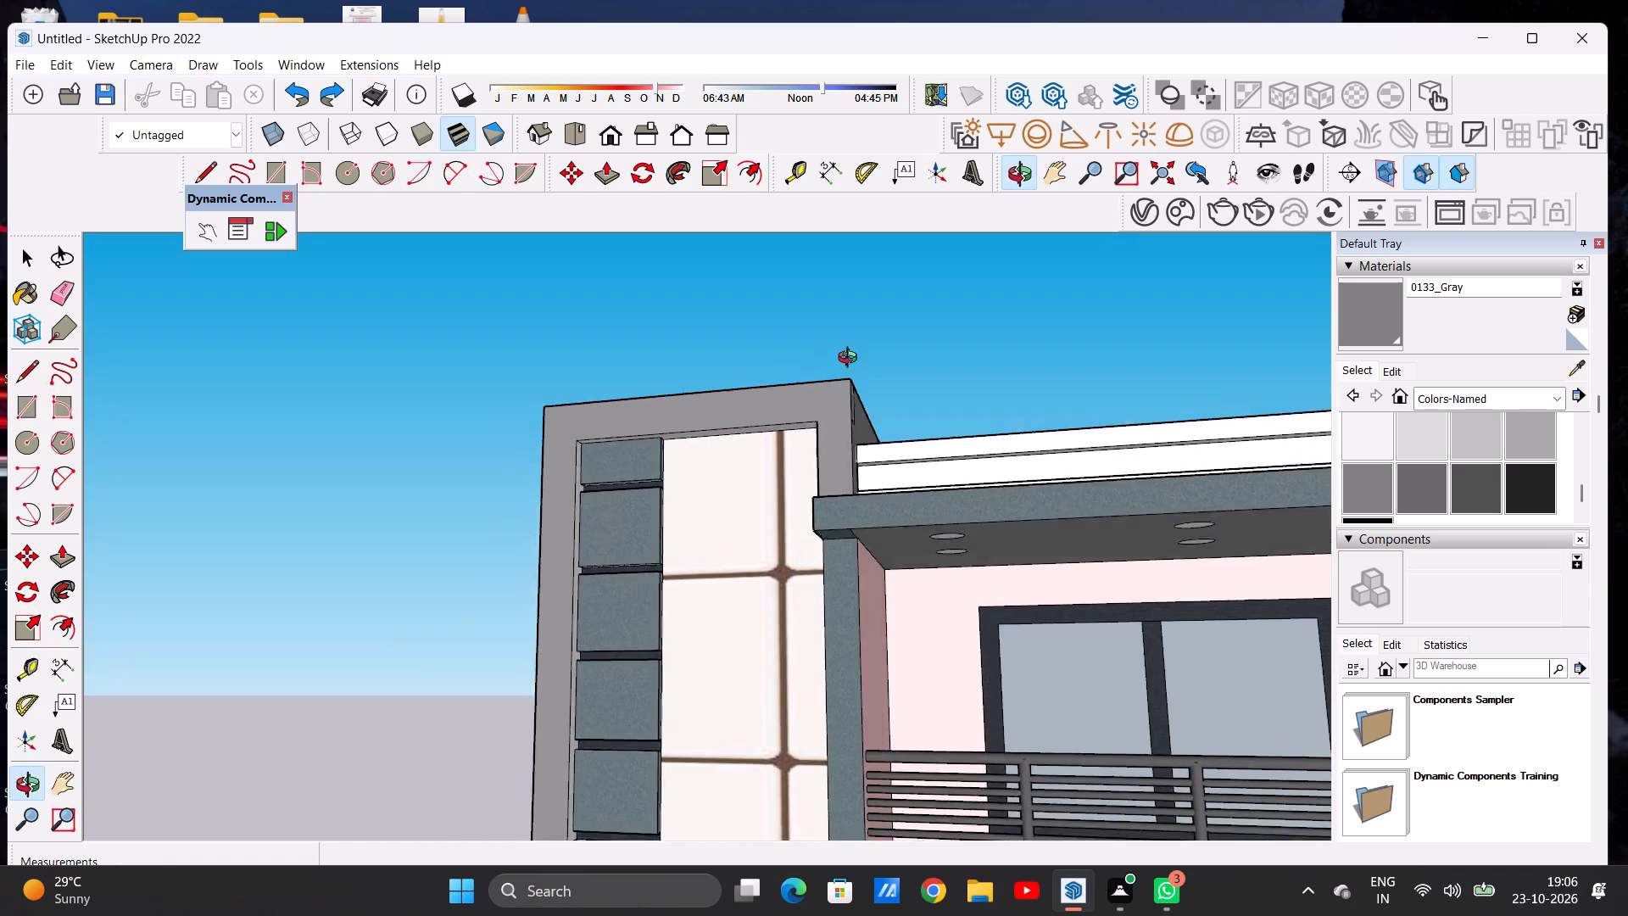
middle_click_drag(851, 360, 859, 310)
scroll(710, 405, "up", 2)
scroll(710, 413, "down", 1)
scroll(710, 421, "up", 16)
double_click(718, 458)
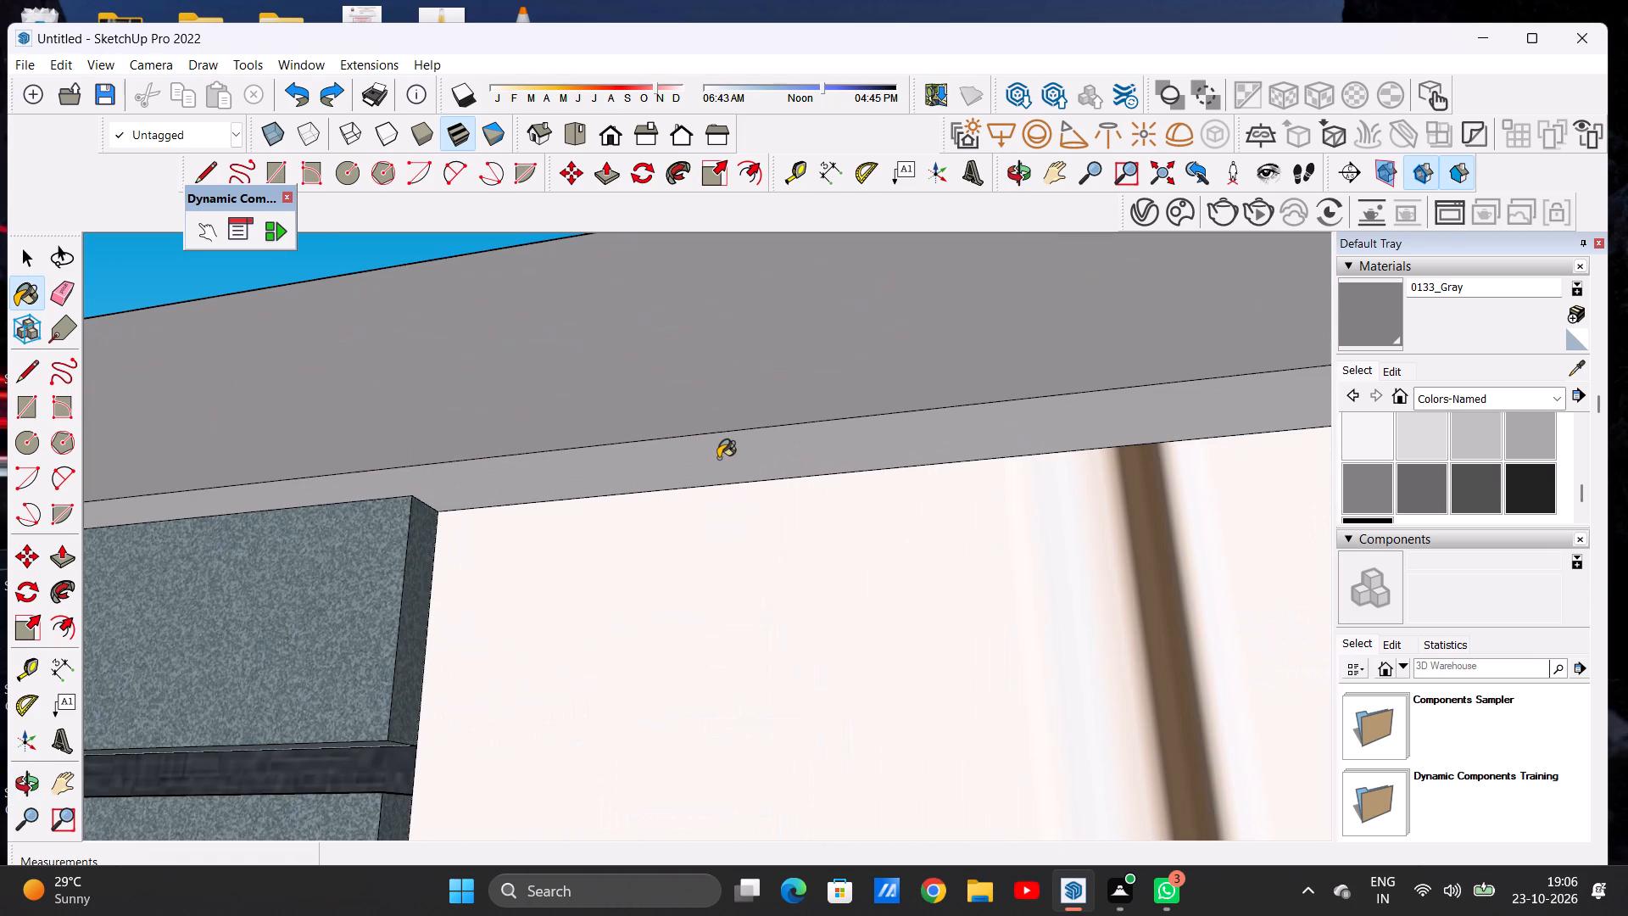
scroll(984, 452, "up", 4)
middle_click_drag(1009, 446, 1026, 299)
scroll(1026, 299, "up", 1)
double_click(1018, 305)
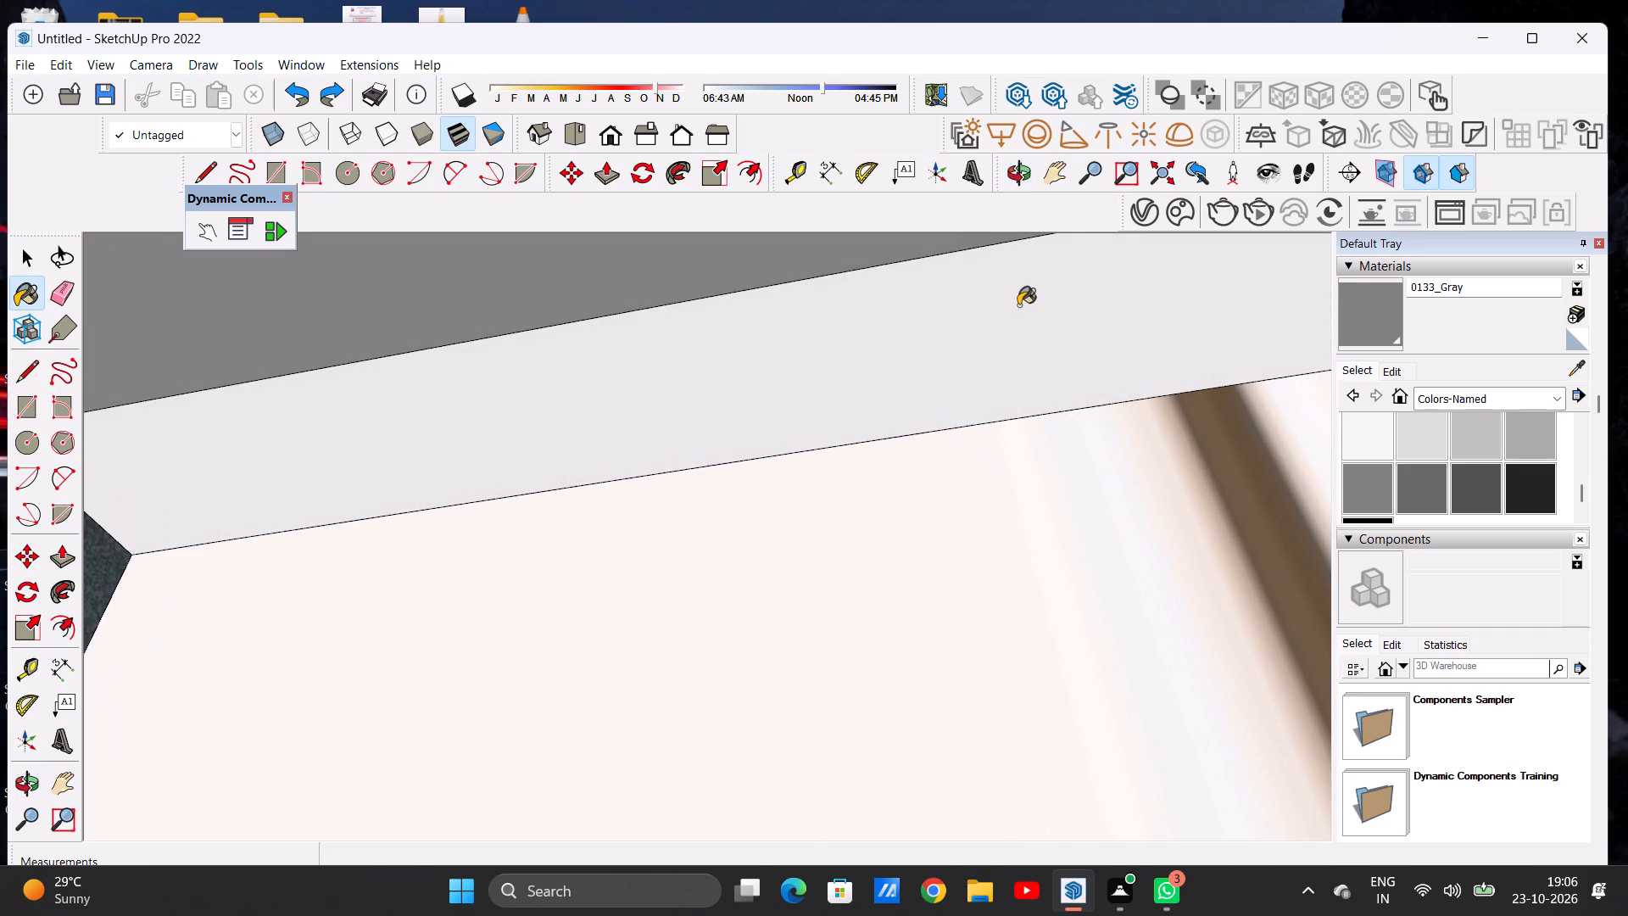
Examine the entrance door, steps and side wall close up, plus the whole front elevation from a distance.
scroll(848, 422, "down", 7)
scroll(885, 487, "up", 1)
scroll(887, 487, "down", 17)
scroll(909, 470, "down", 5)
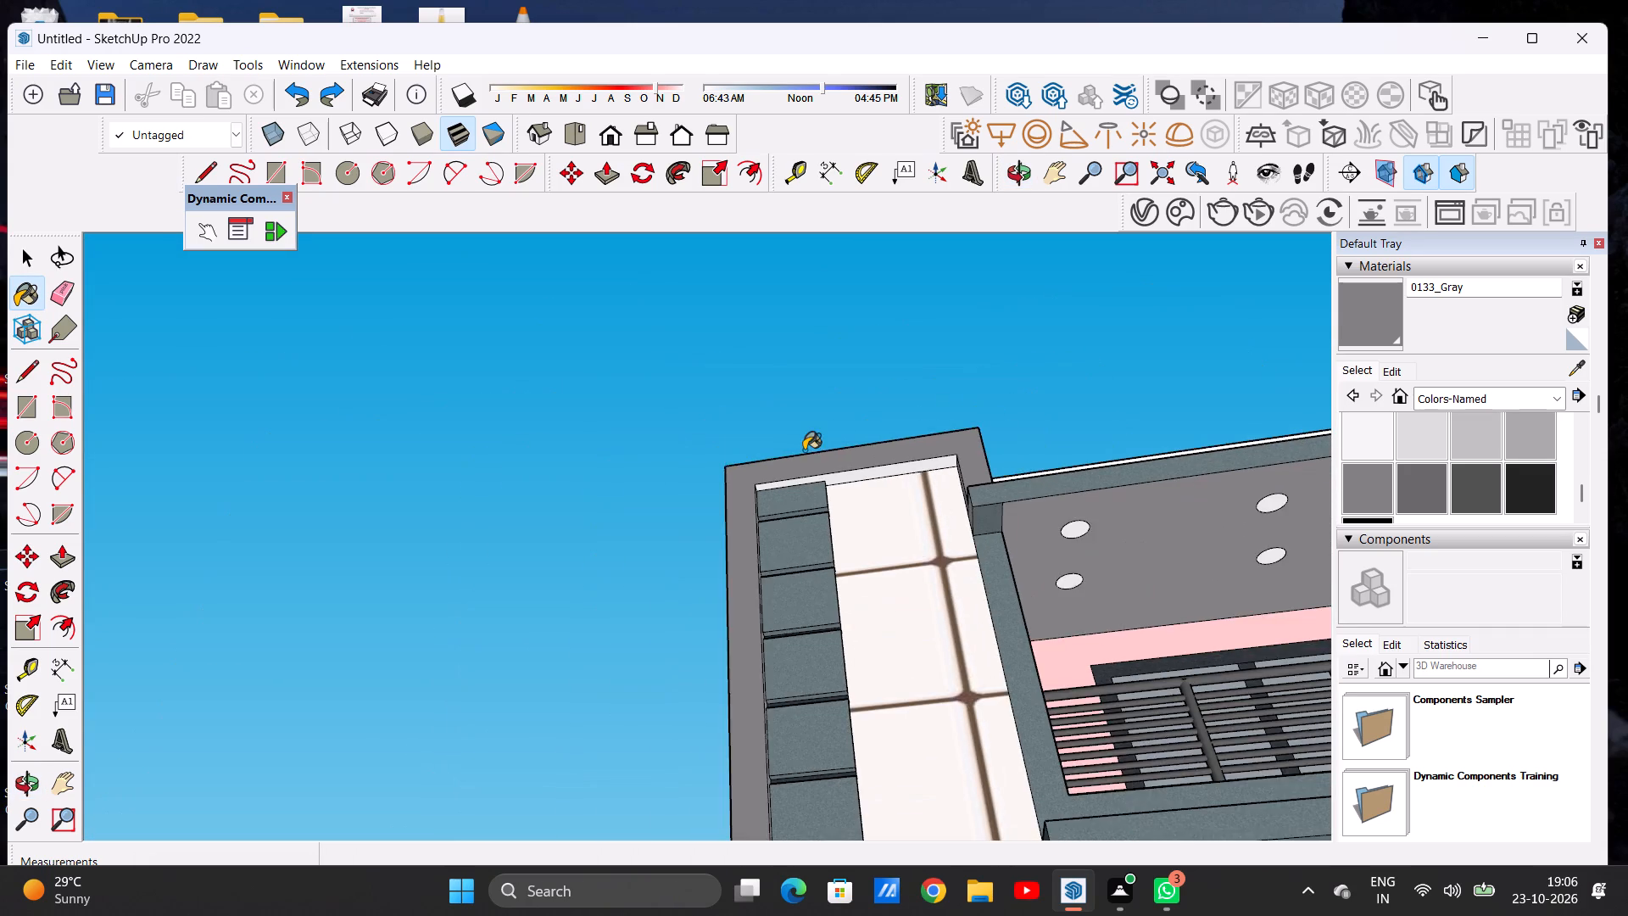
middle_click_drag(801, 451, 887, 786)
scroll(823, 479, "down", 10)
middle_click_drag(829, 631, 812, 631)
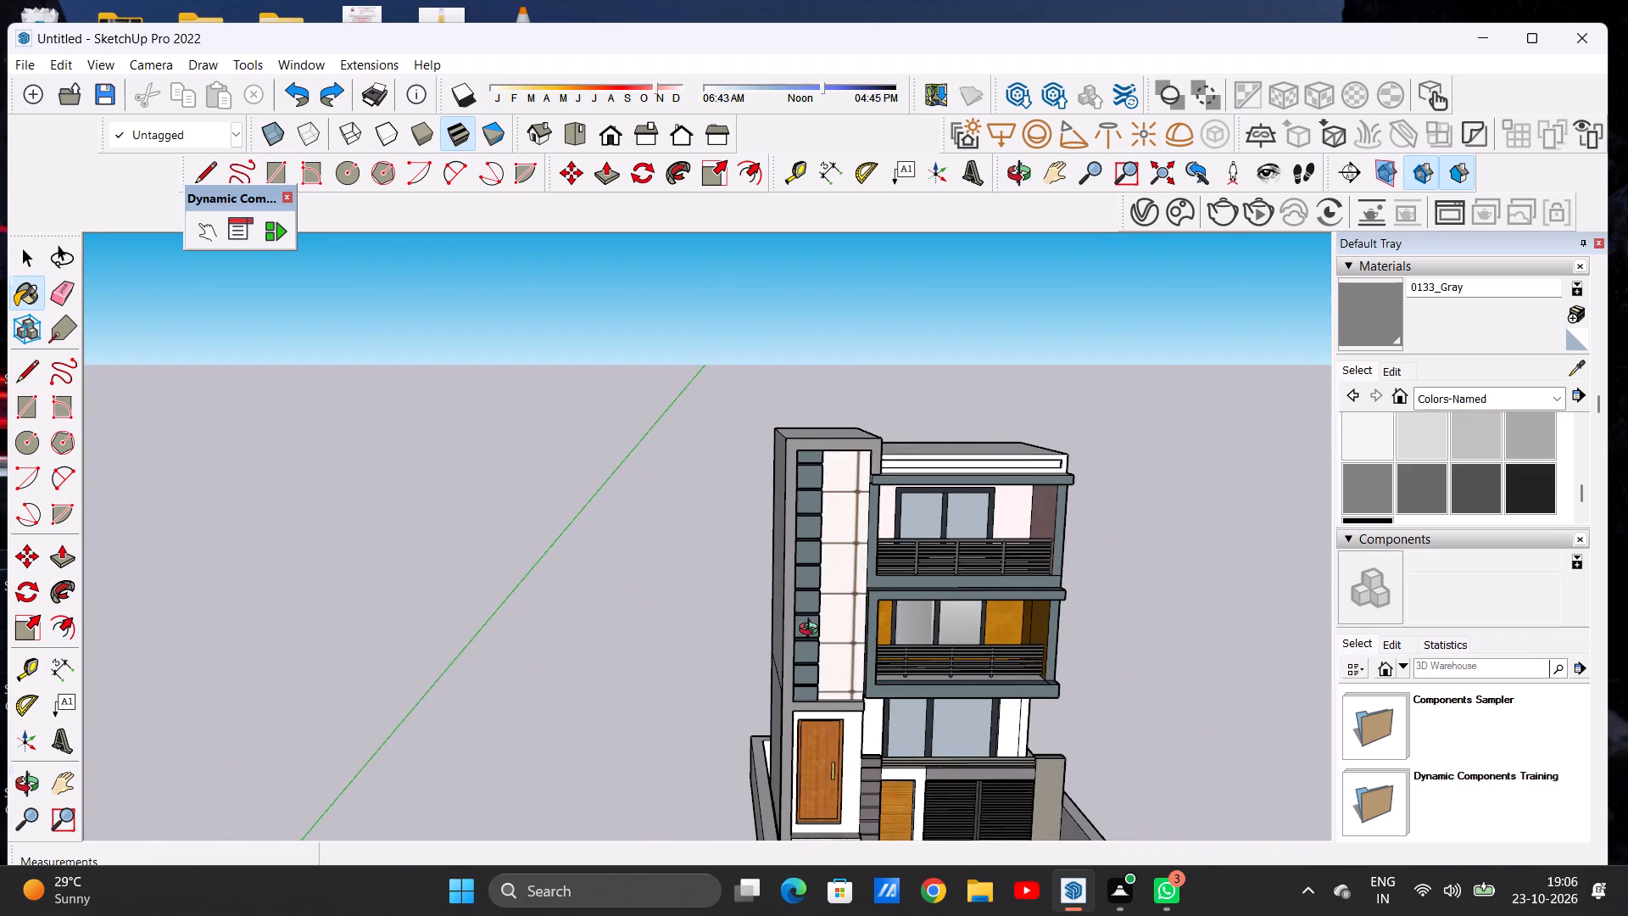
middle_click_drag(812, 631, 846, 620)
scroll(787, 586, "up", 1)
scroll(773, 554, "down", 7)
scroll(825, 684, "up", 18)
middle_click_drag(683, 690, 520, 671)
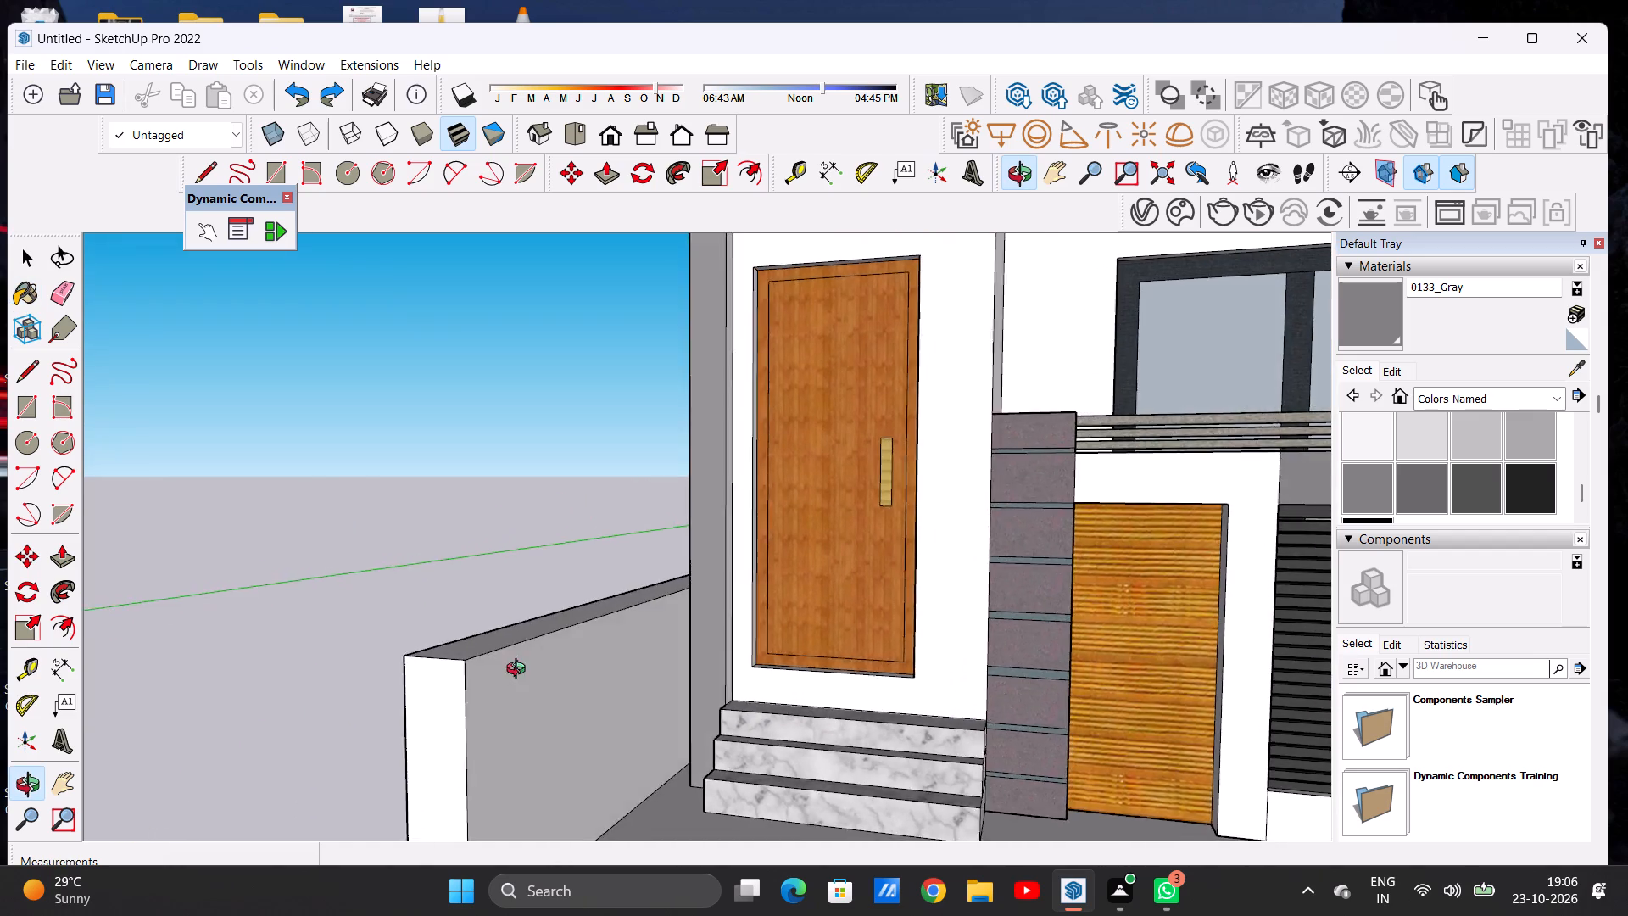
middle_click_drag(520, 671, 644, 745)
key("space")
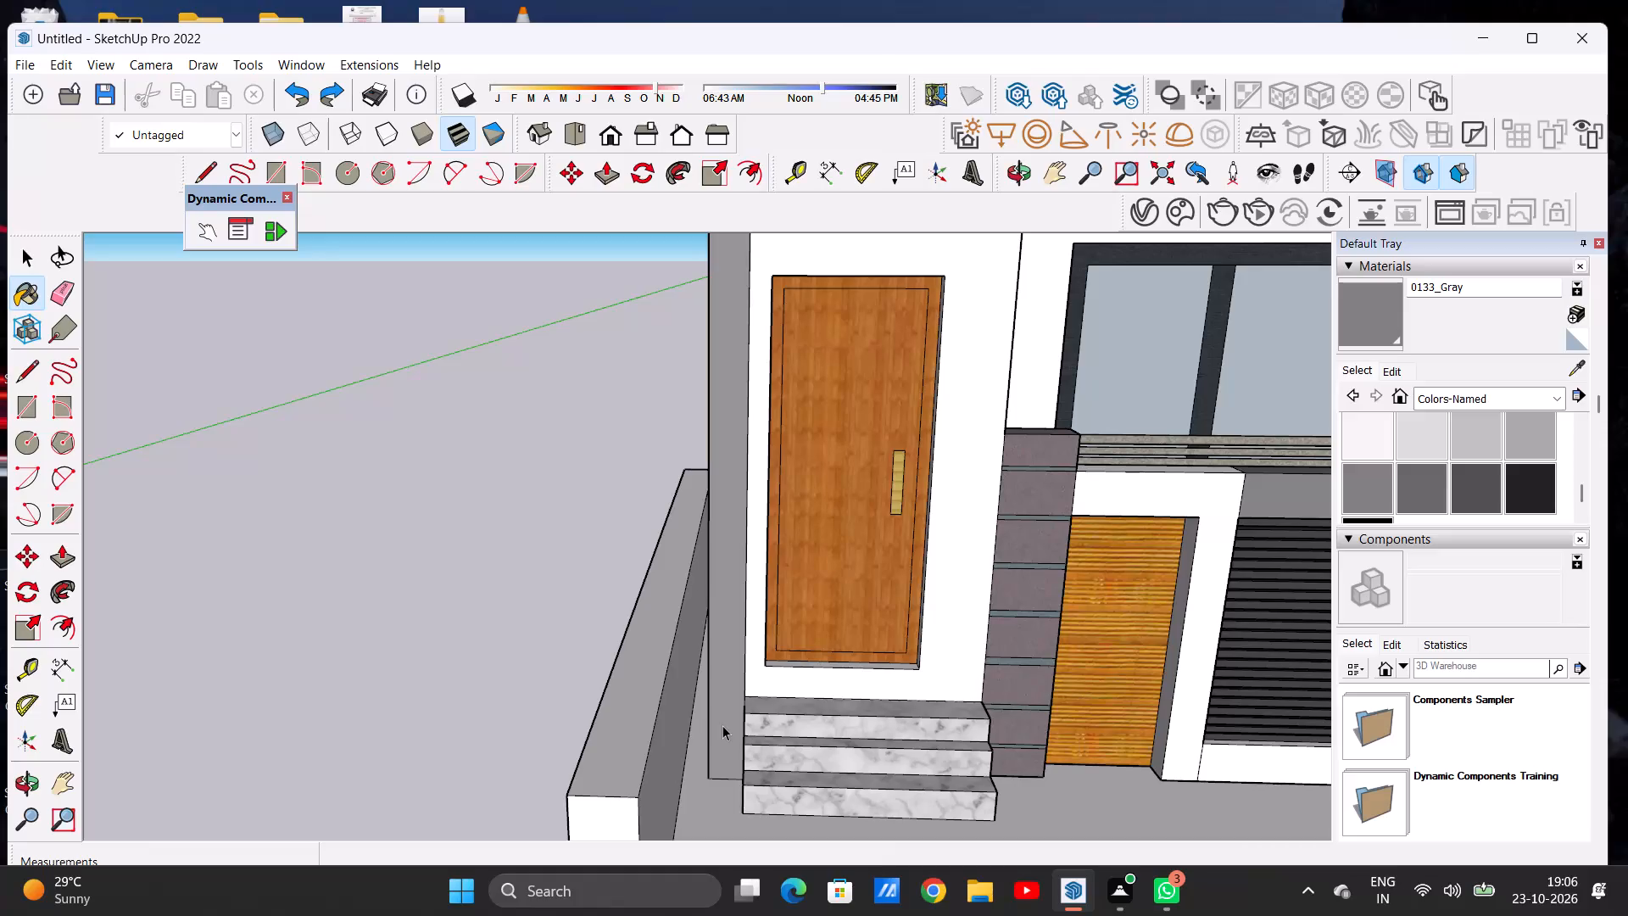
scroll(672, 600, "down", 4)
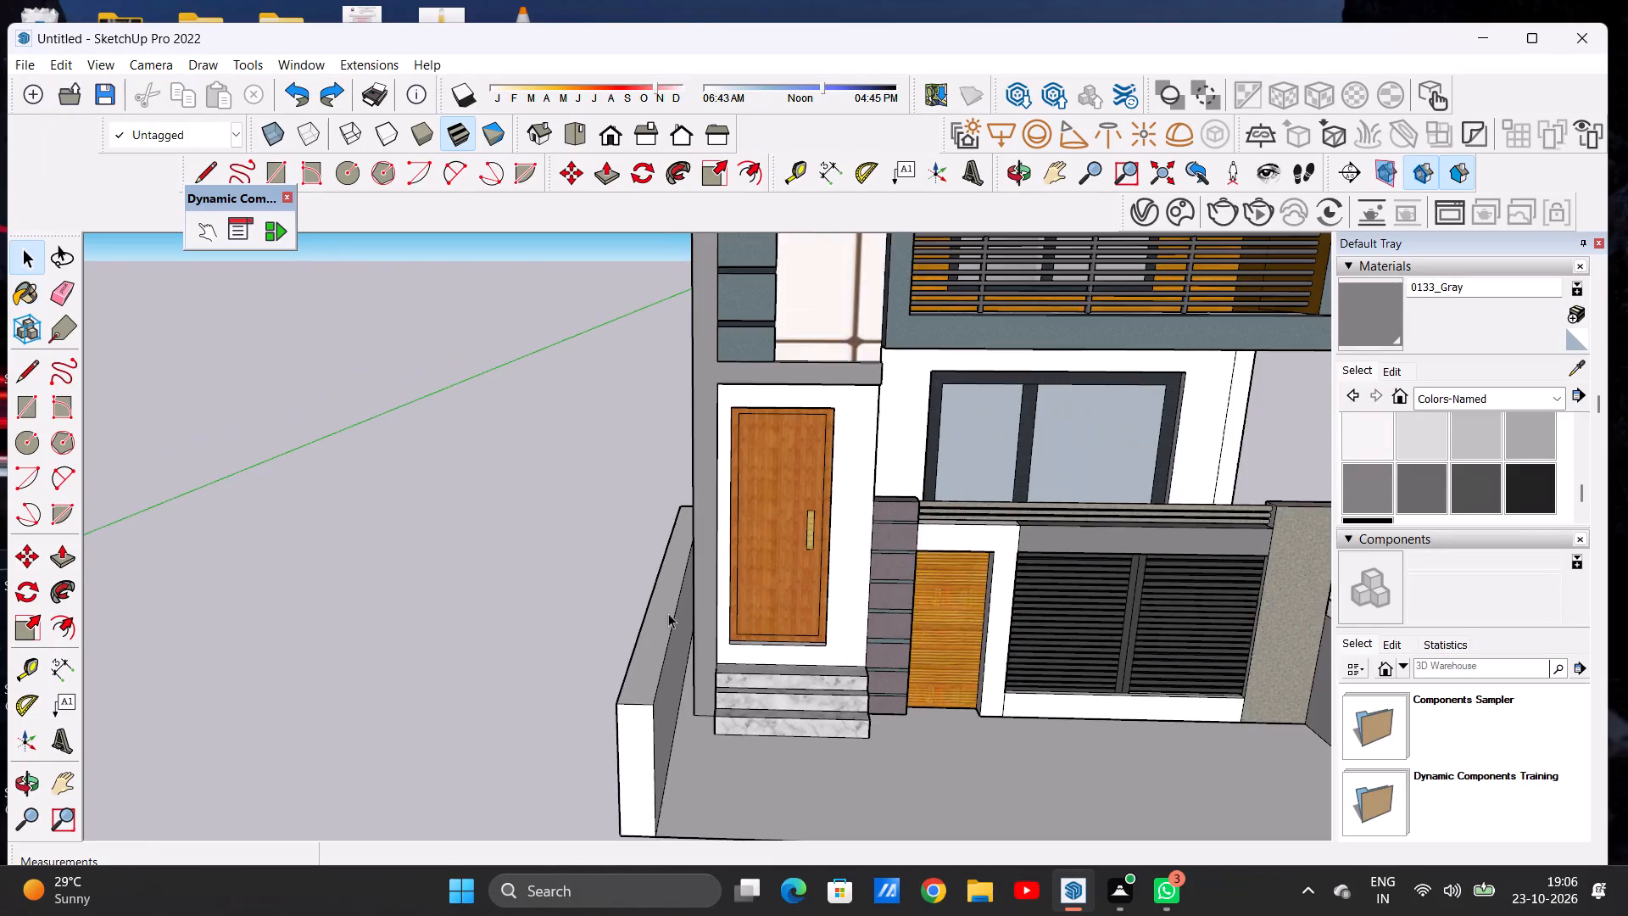
scroll(668, 613, "down", 16)
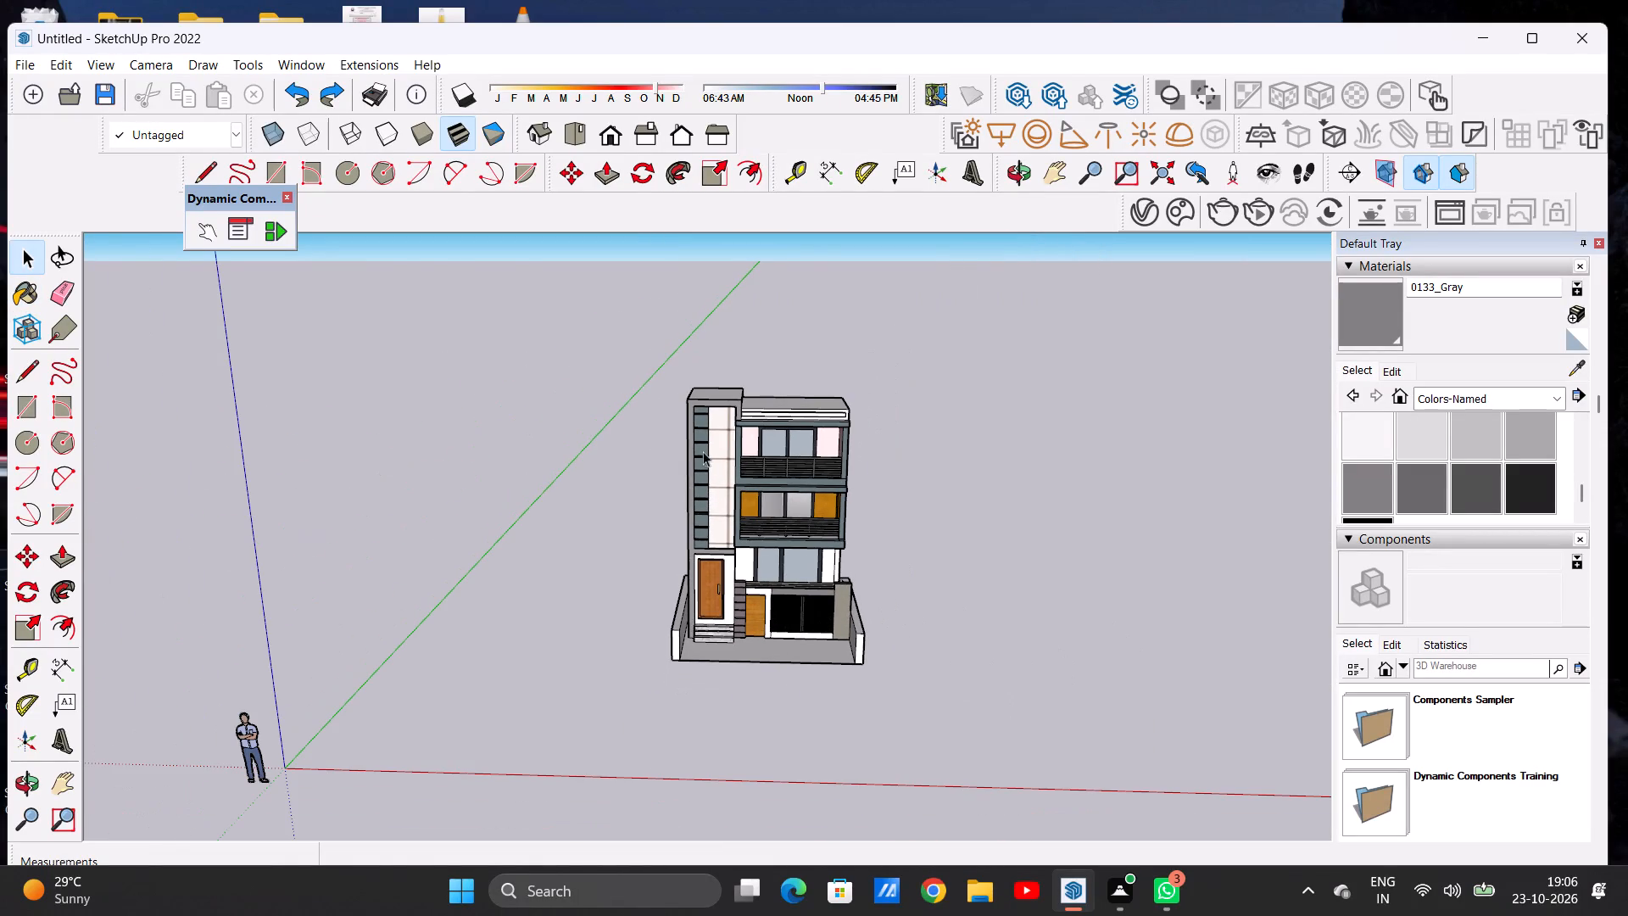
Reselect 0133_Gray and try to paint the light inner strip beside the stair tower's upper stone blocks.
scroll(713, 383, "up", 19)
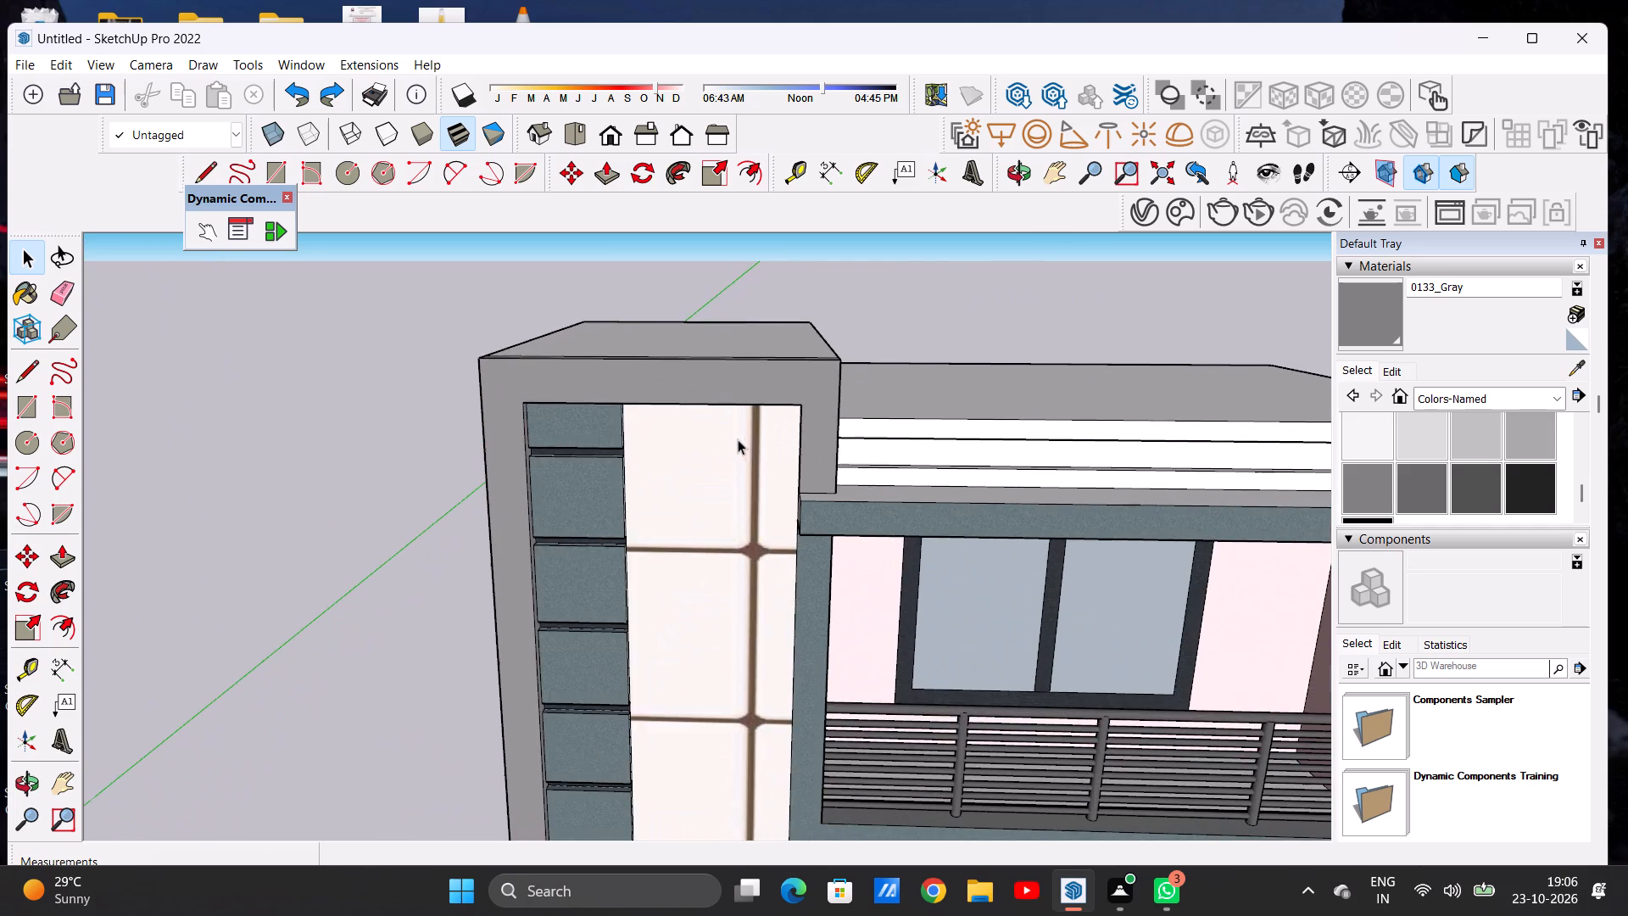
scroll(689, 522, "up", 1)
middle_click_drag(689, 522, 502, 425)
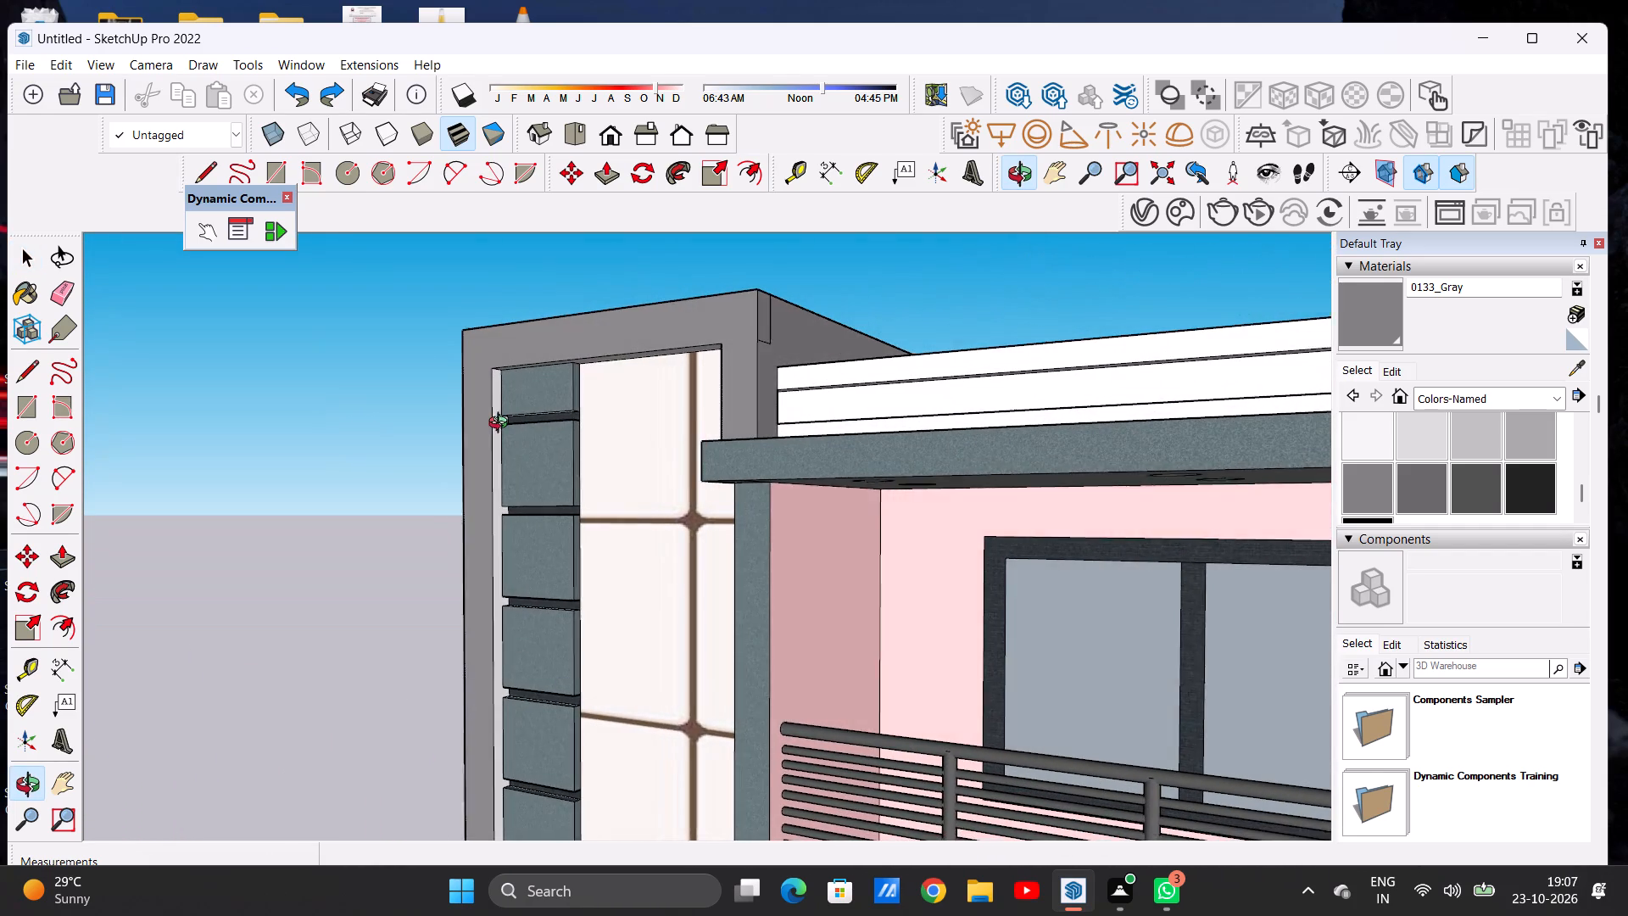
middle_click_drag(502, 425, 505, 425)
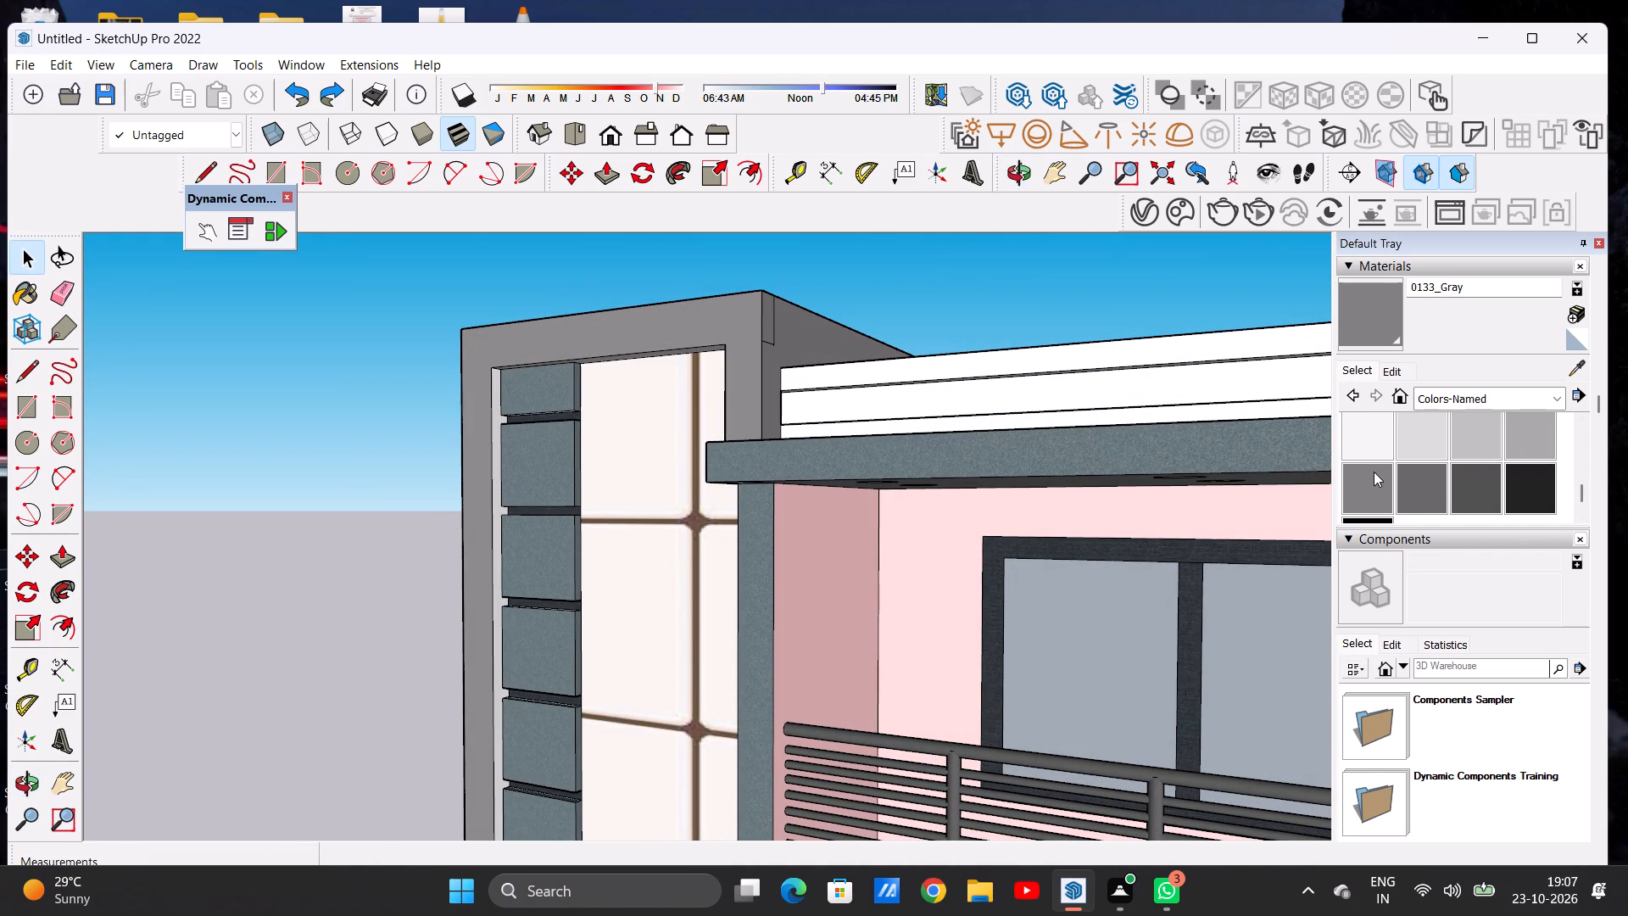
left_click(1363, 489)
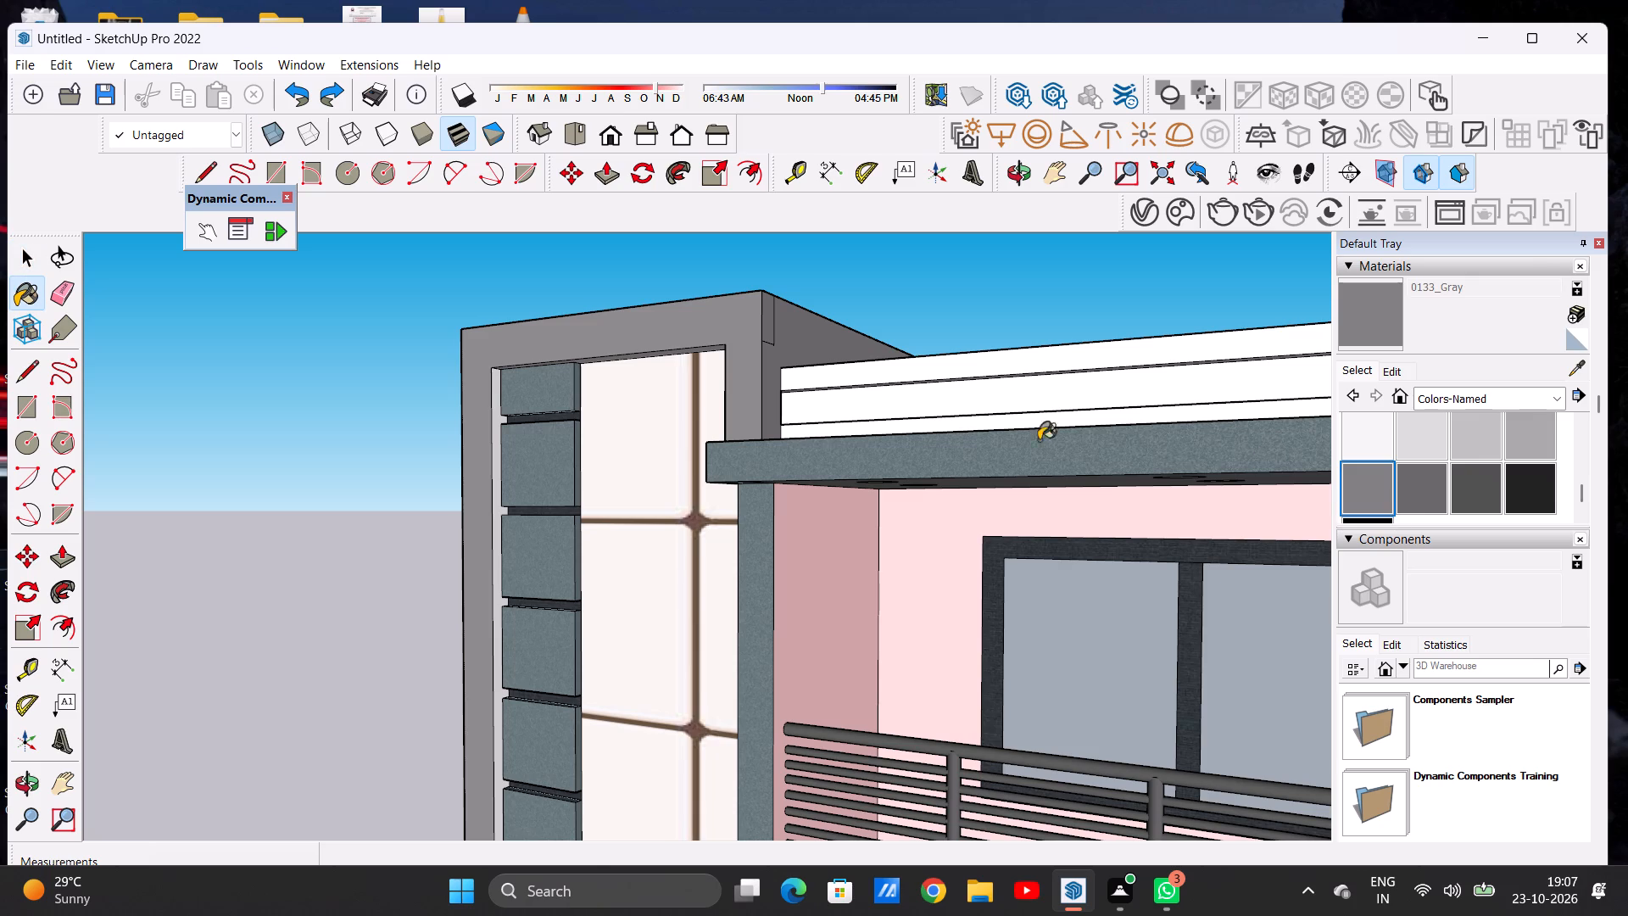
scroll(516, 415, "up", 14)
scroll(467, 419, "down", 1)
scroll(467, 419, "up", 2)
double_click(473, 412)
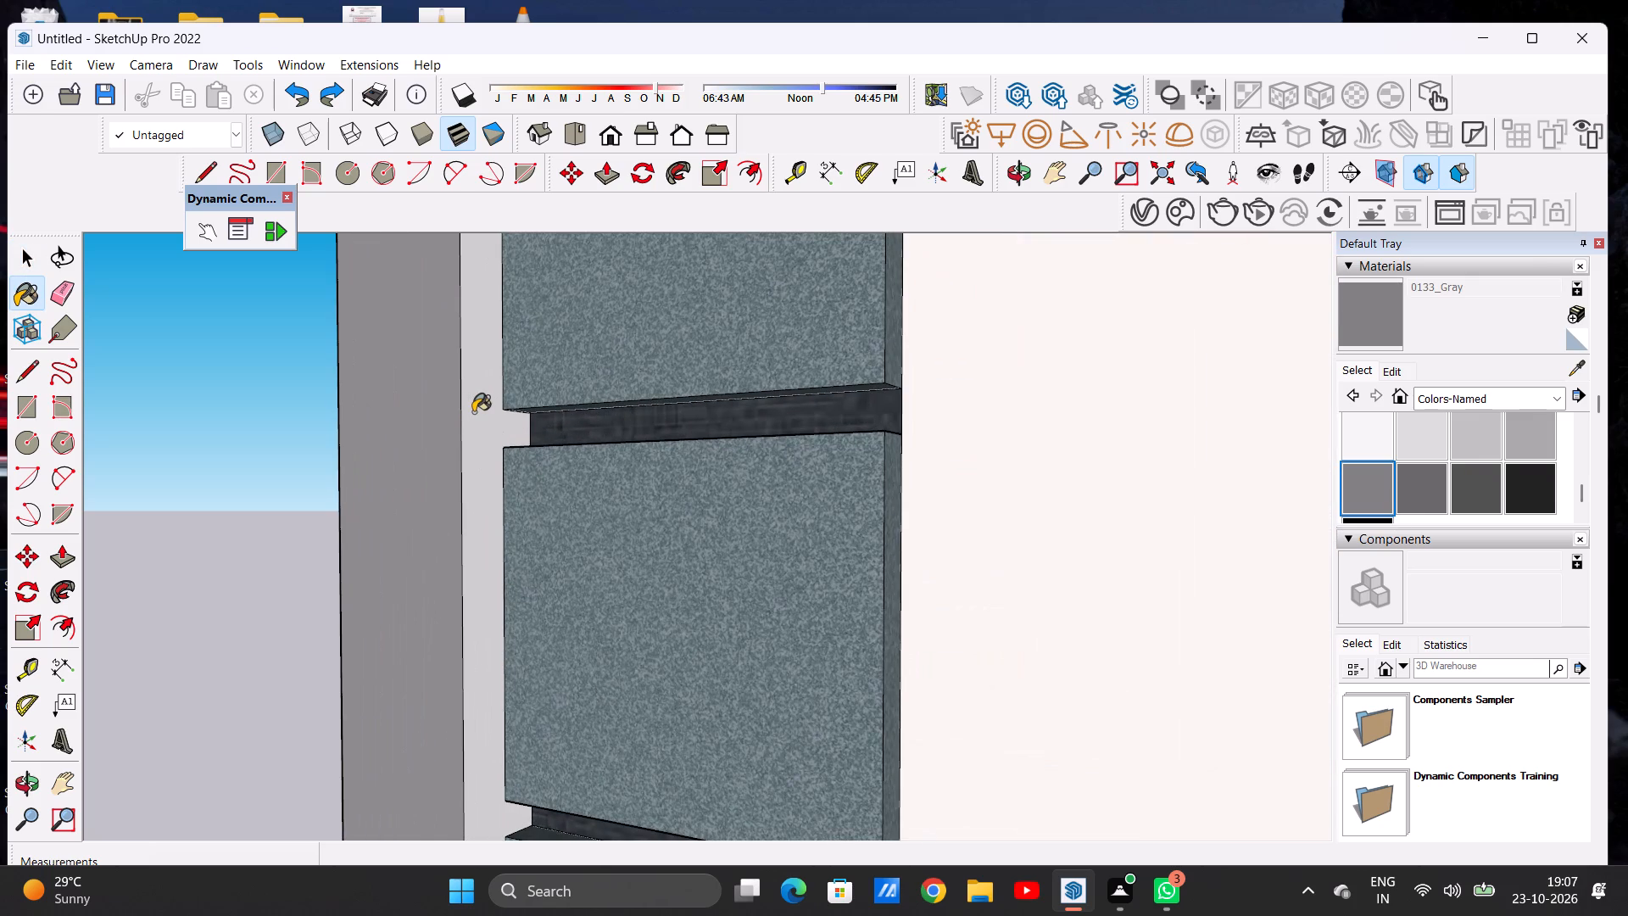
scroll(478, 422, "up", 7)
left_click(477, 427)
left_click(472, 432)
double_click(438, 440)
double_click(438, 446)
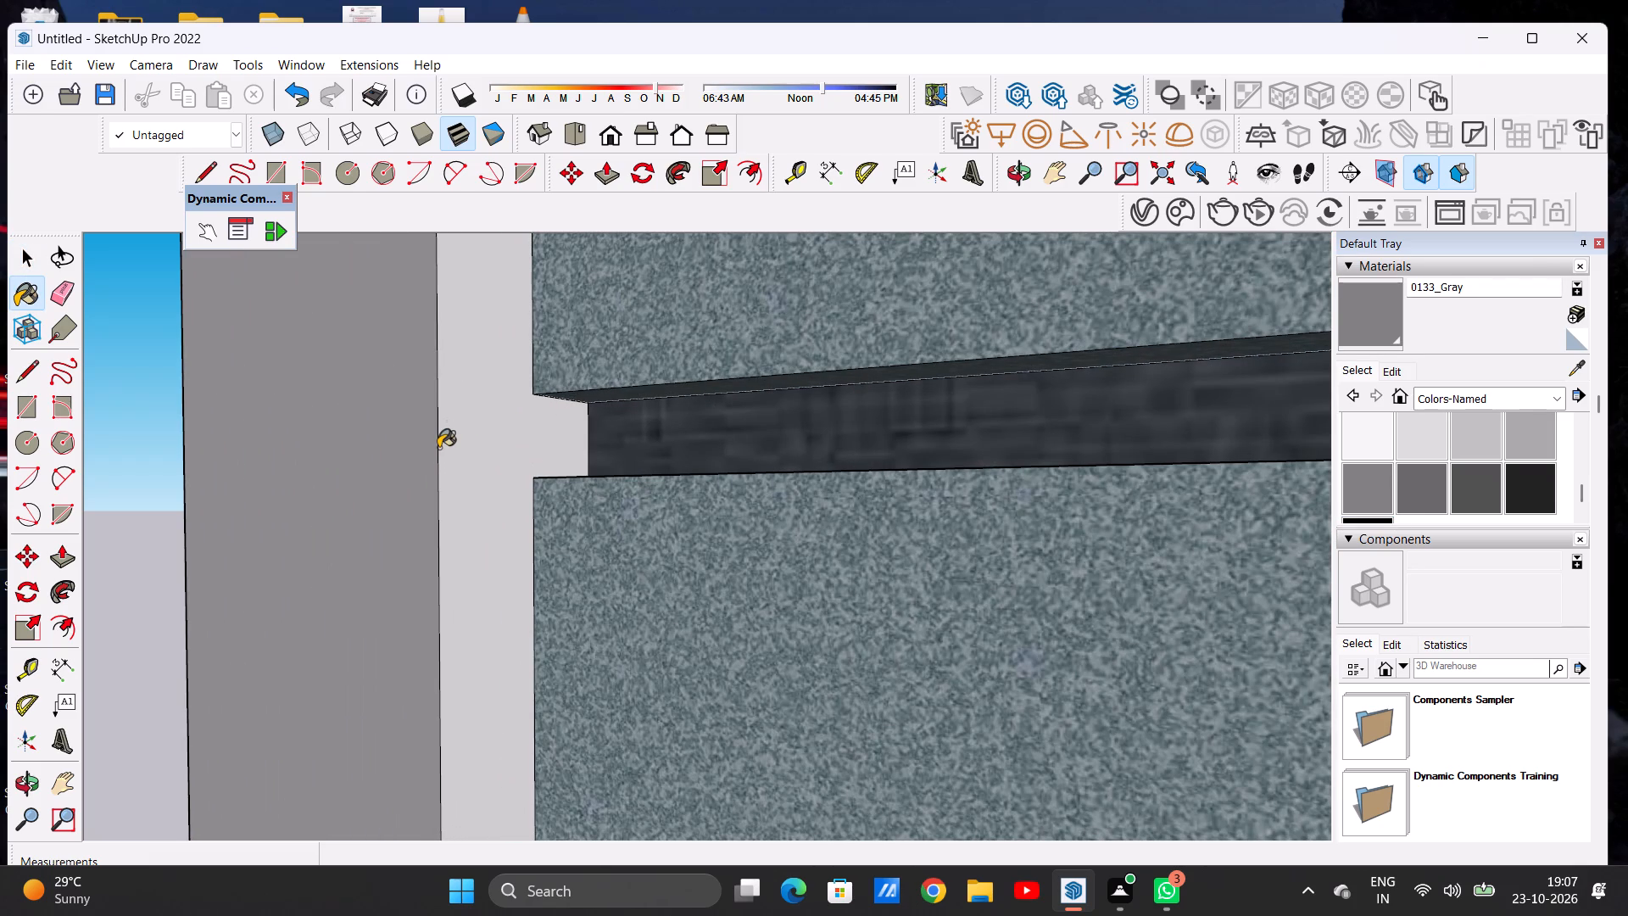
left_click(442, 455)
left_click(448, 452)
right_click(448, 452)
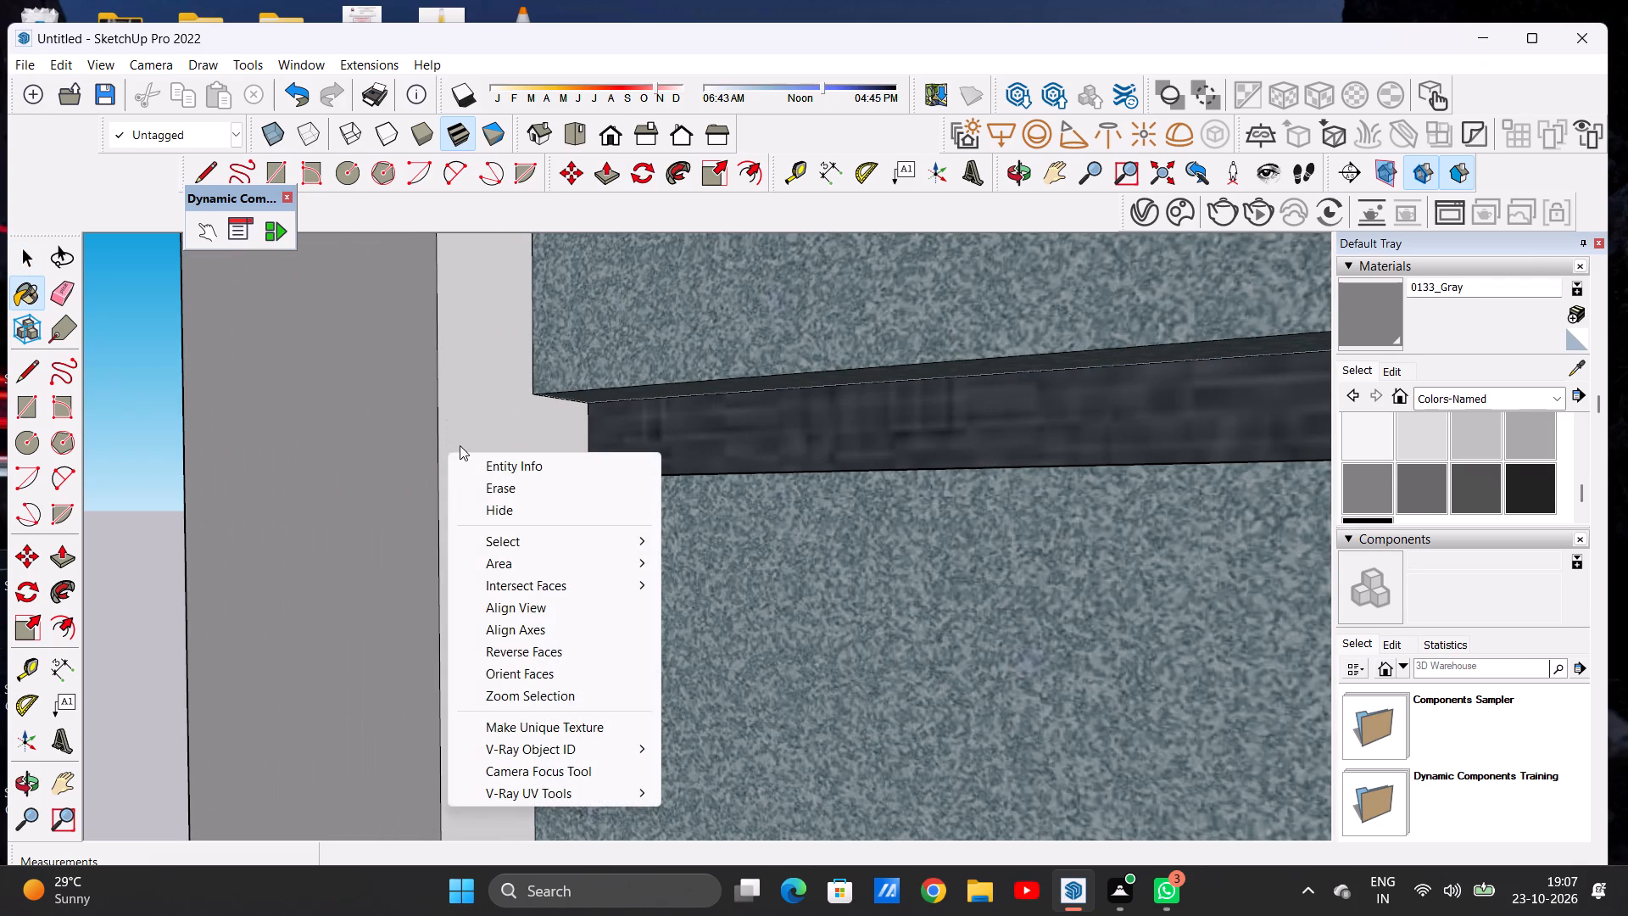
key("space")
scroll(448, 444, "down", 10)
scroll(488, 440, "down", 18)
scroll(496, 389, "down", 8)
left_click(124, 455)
Examine the stair tower's frame and the whole front elevation, both straight on and from above.
scroll(484, 444, "up", 1)
scroll(485, 445, "down", 2)
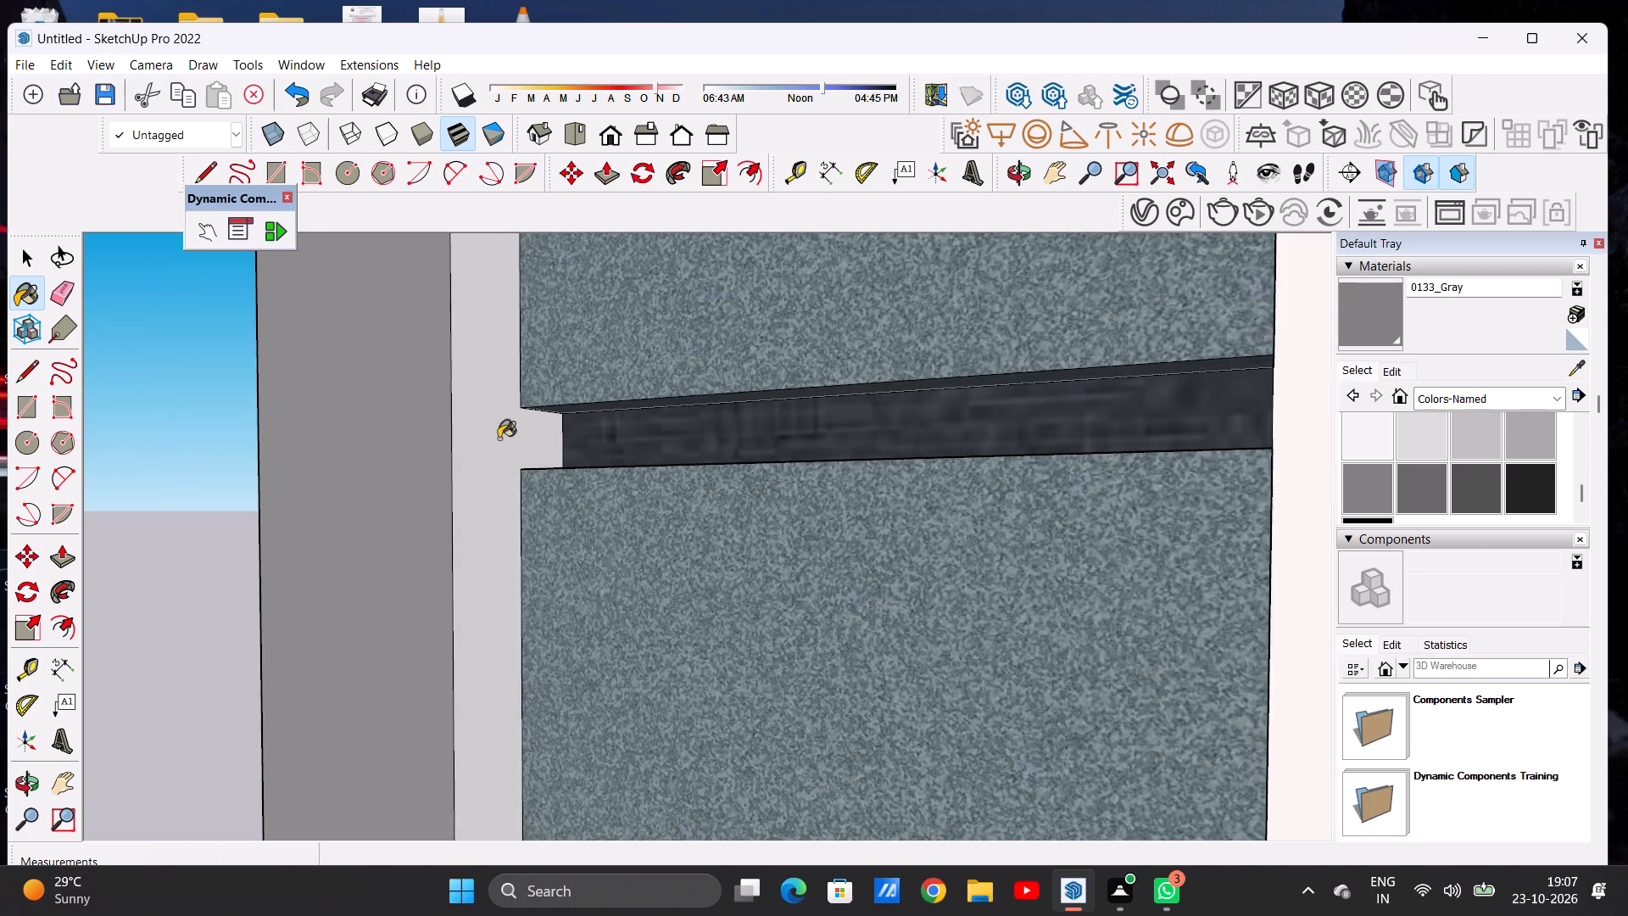
scroll(499, 438, "down", 5)
scroll(605, 406, "up", 1)
scroll(605, 406, "down", 18)
key("space")
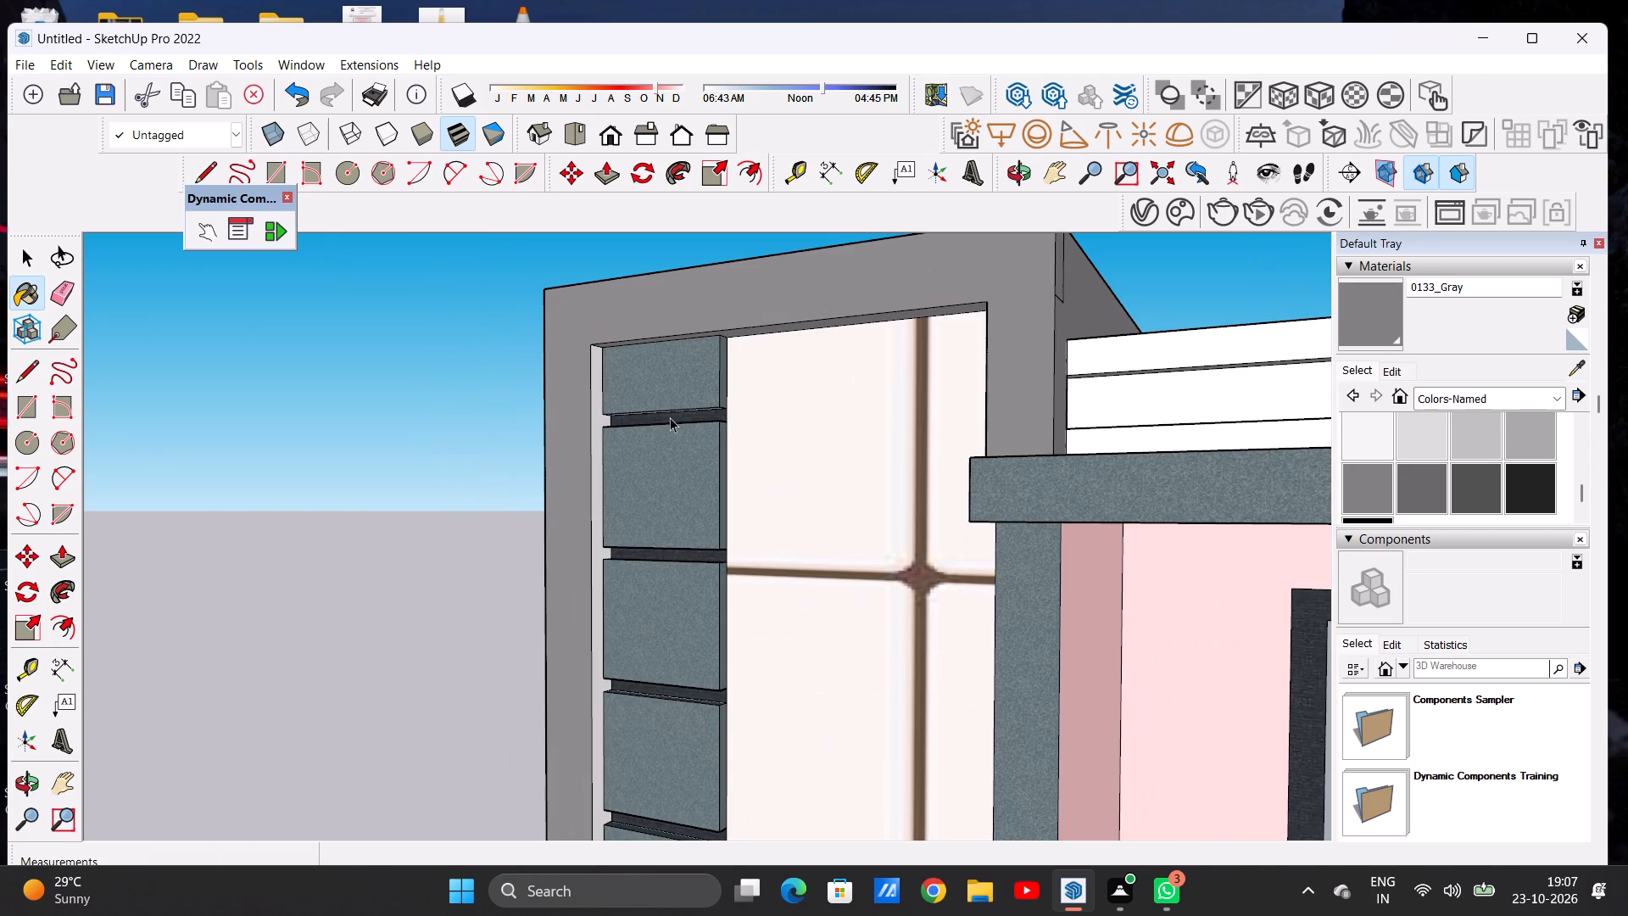
scroll(670, 416, "down", 15)
middle_click_drag(689, 438, 878, 431)
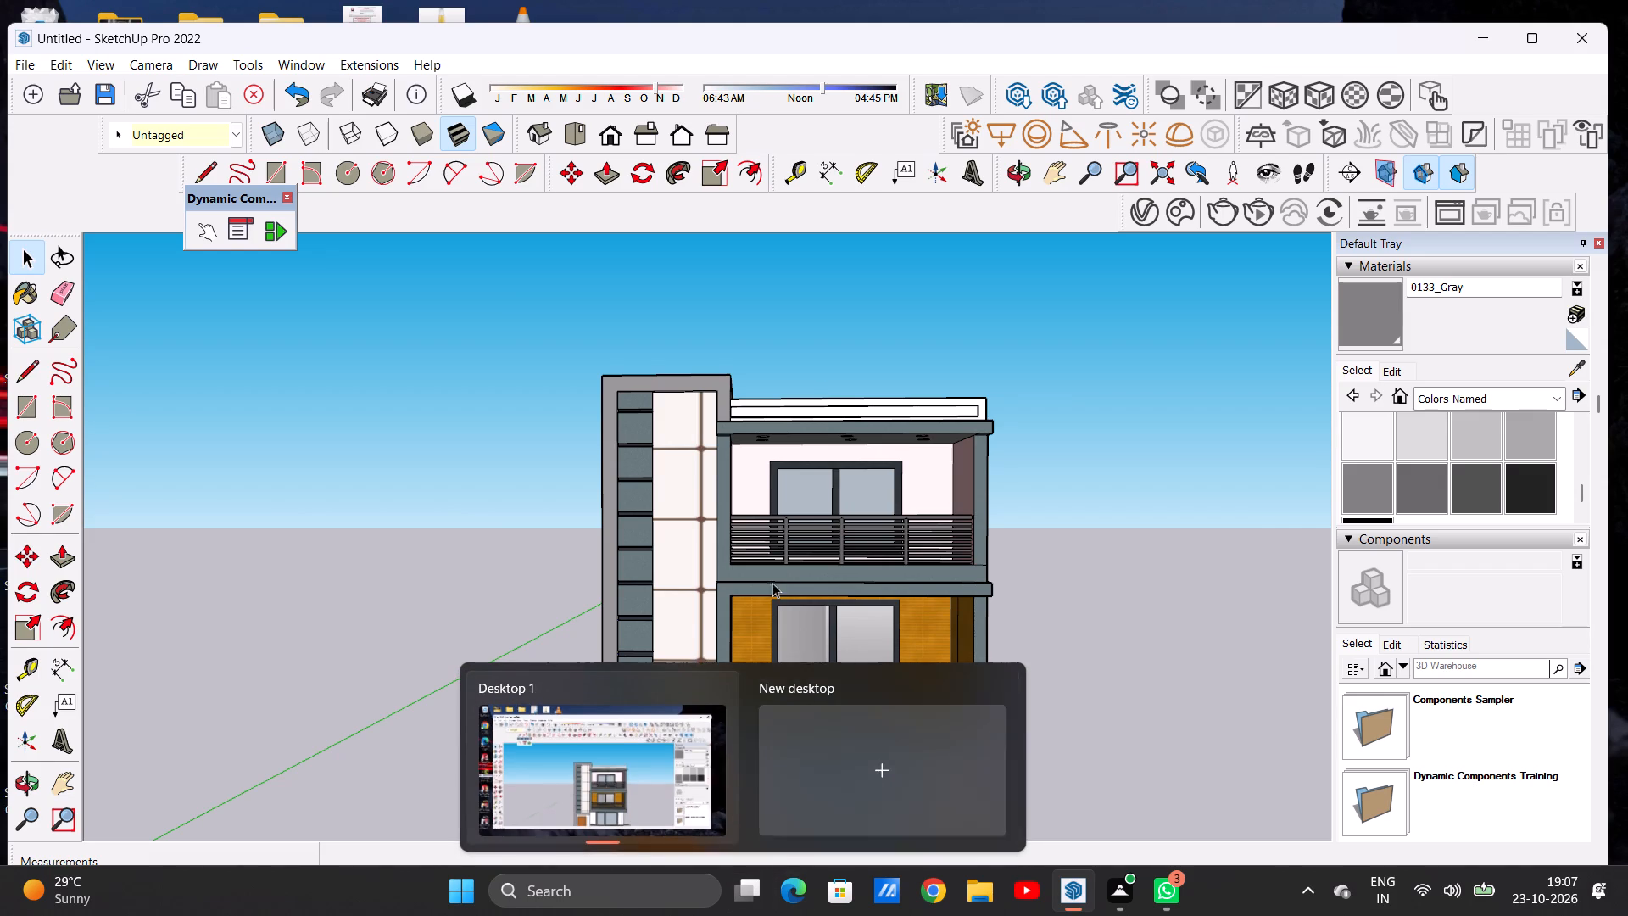
scroll(700, 695, "down", 17)
scroll(718, 723, "up", 3)
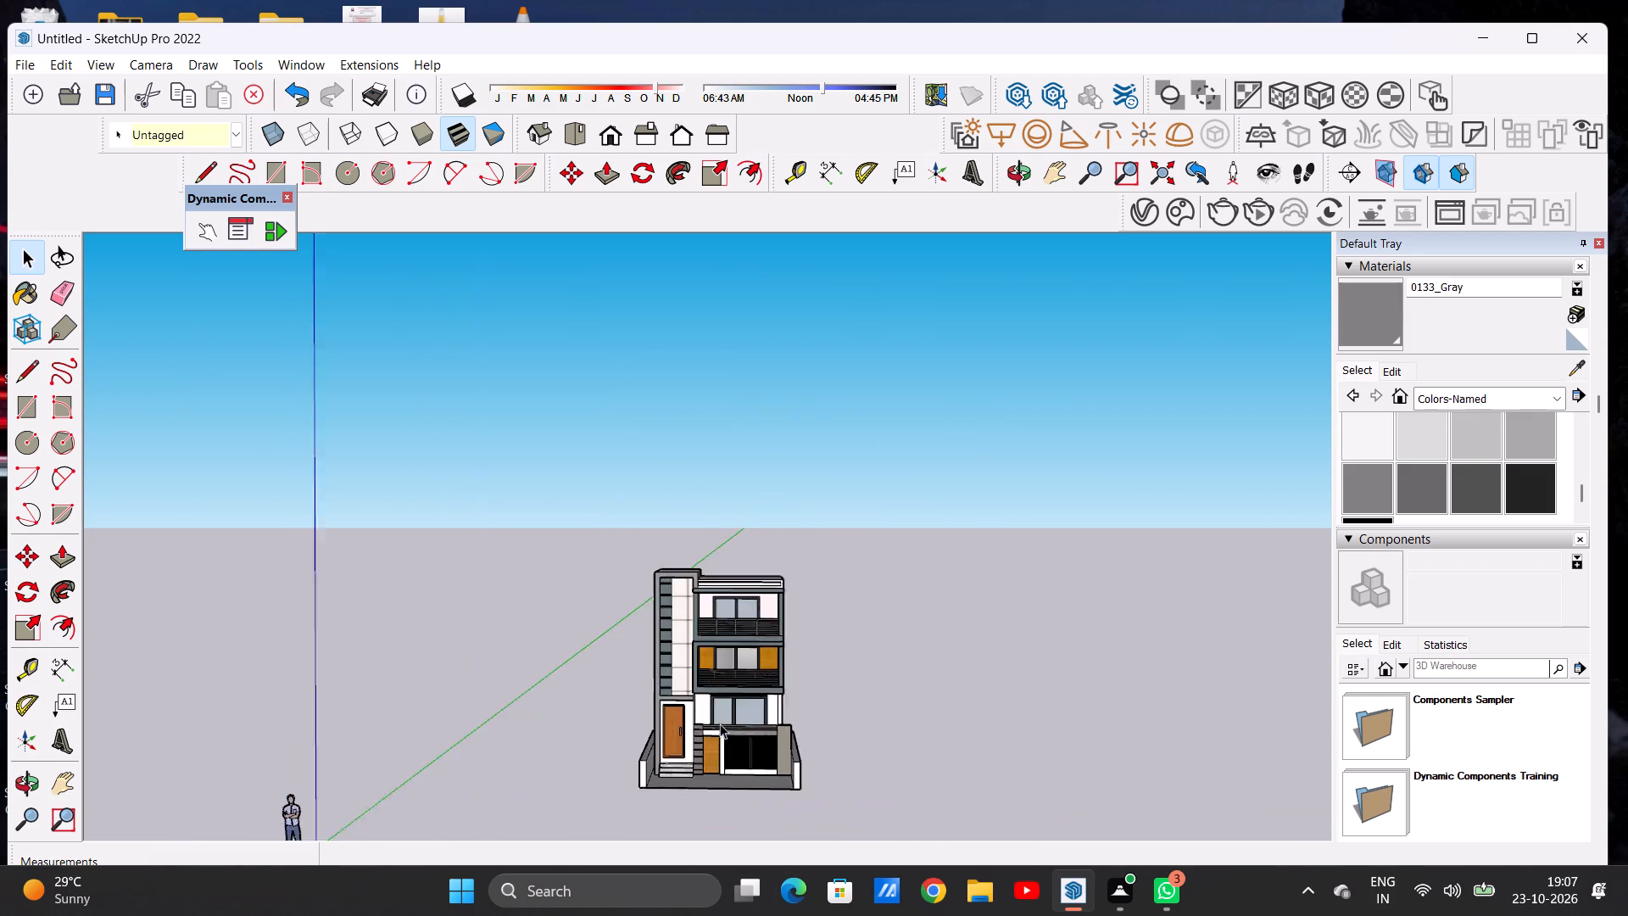
scroll(720, 723, "up", 9)
scroll(711, 605, "down", 8)
middle_click_drag(795, 702, 722, 836)
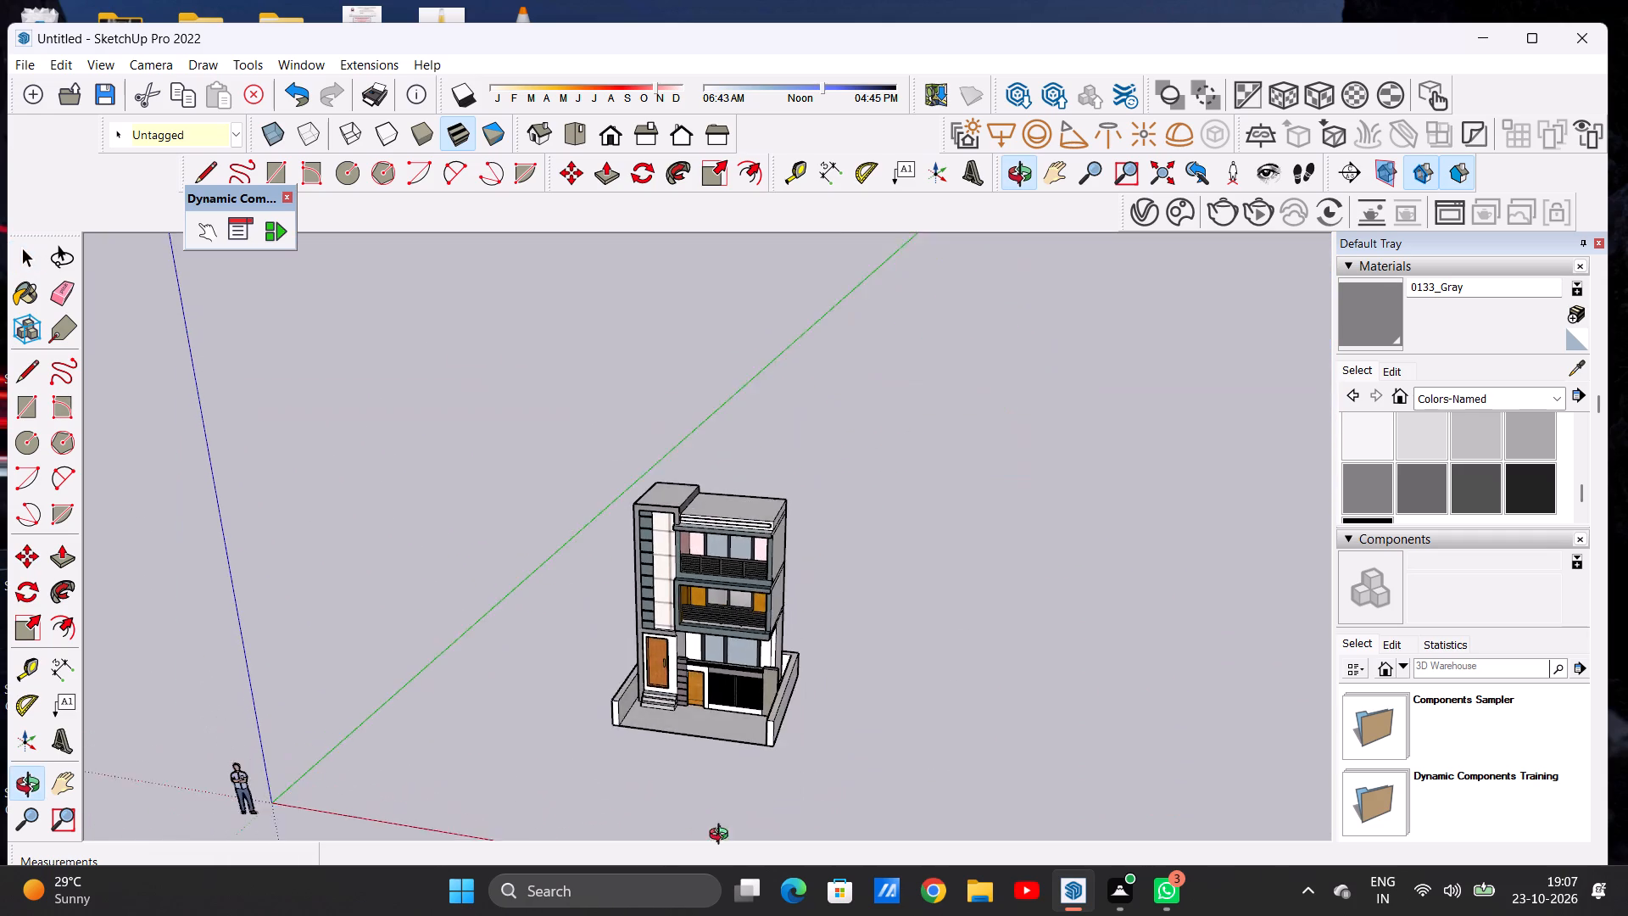
middle_click_drag(722, 836, 750, 830)
Paint the middle balcony's white floor with 0130_Gainsboro.
scroll(704, 560, "up", 17)
scroll(746, 561, "down", 13)
scroll(850, 673, "up", 7)
scroll(703, 607, "up", 7)
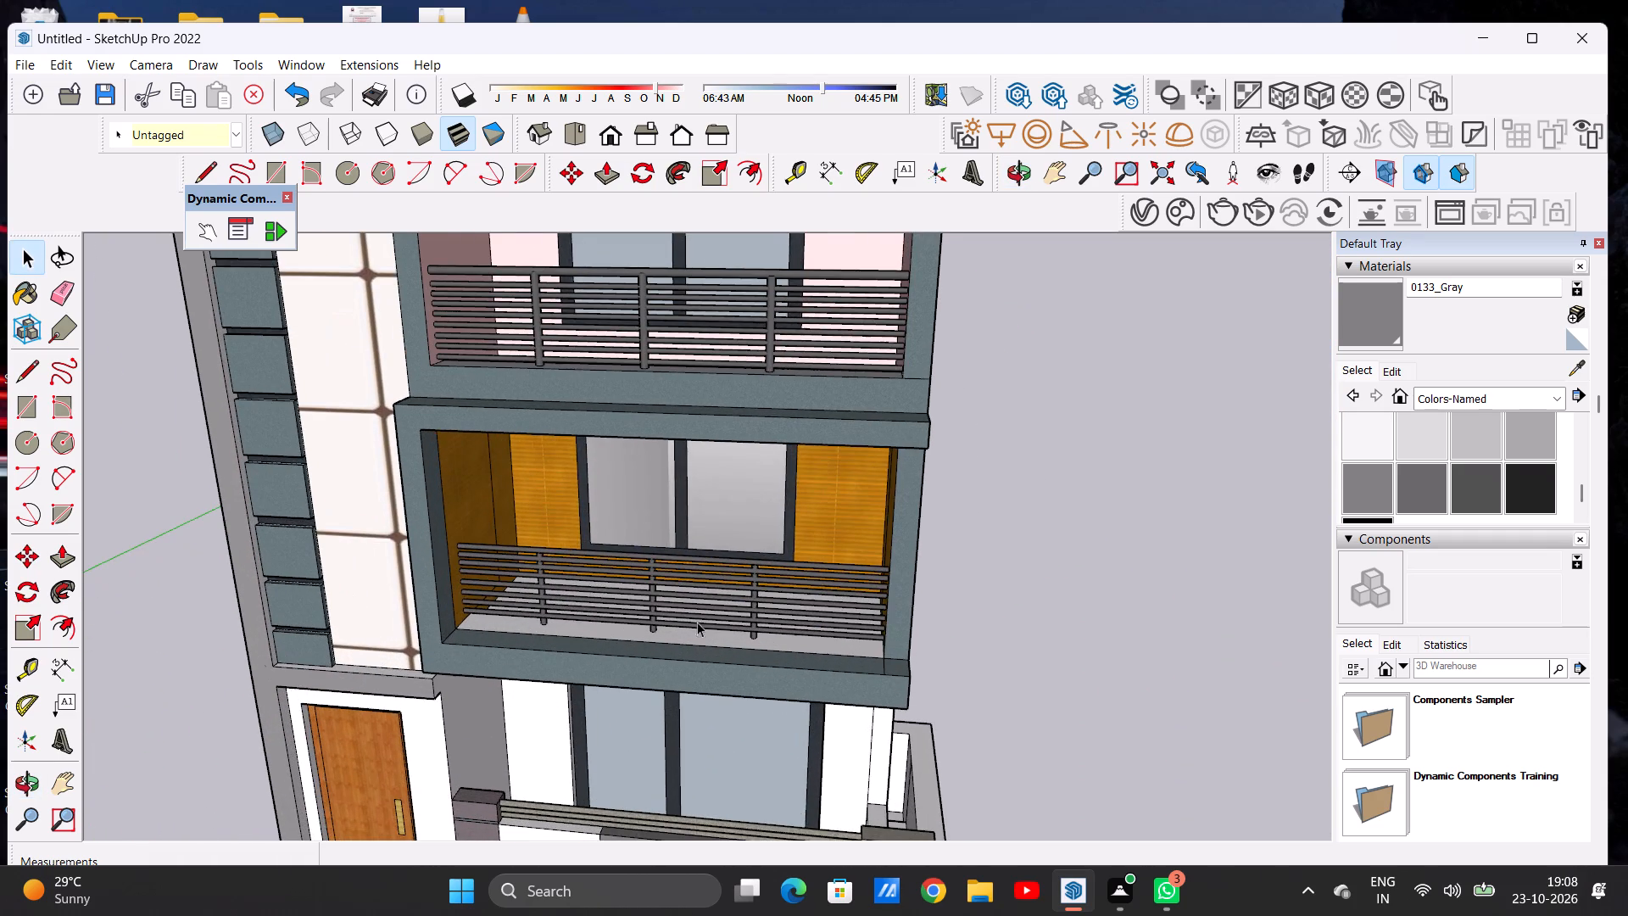
middle_click_drag(595, 671, 669, 742)
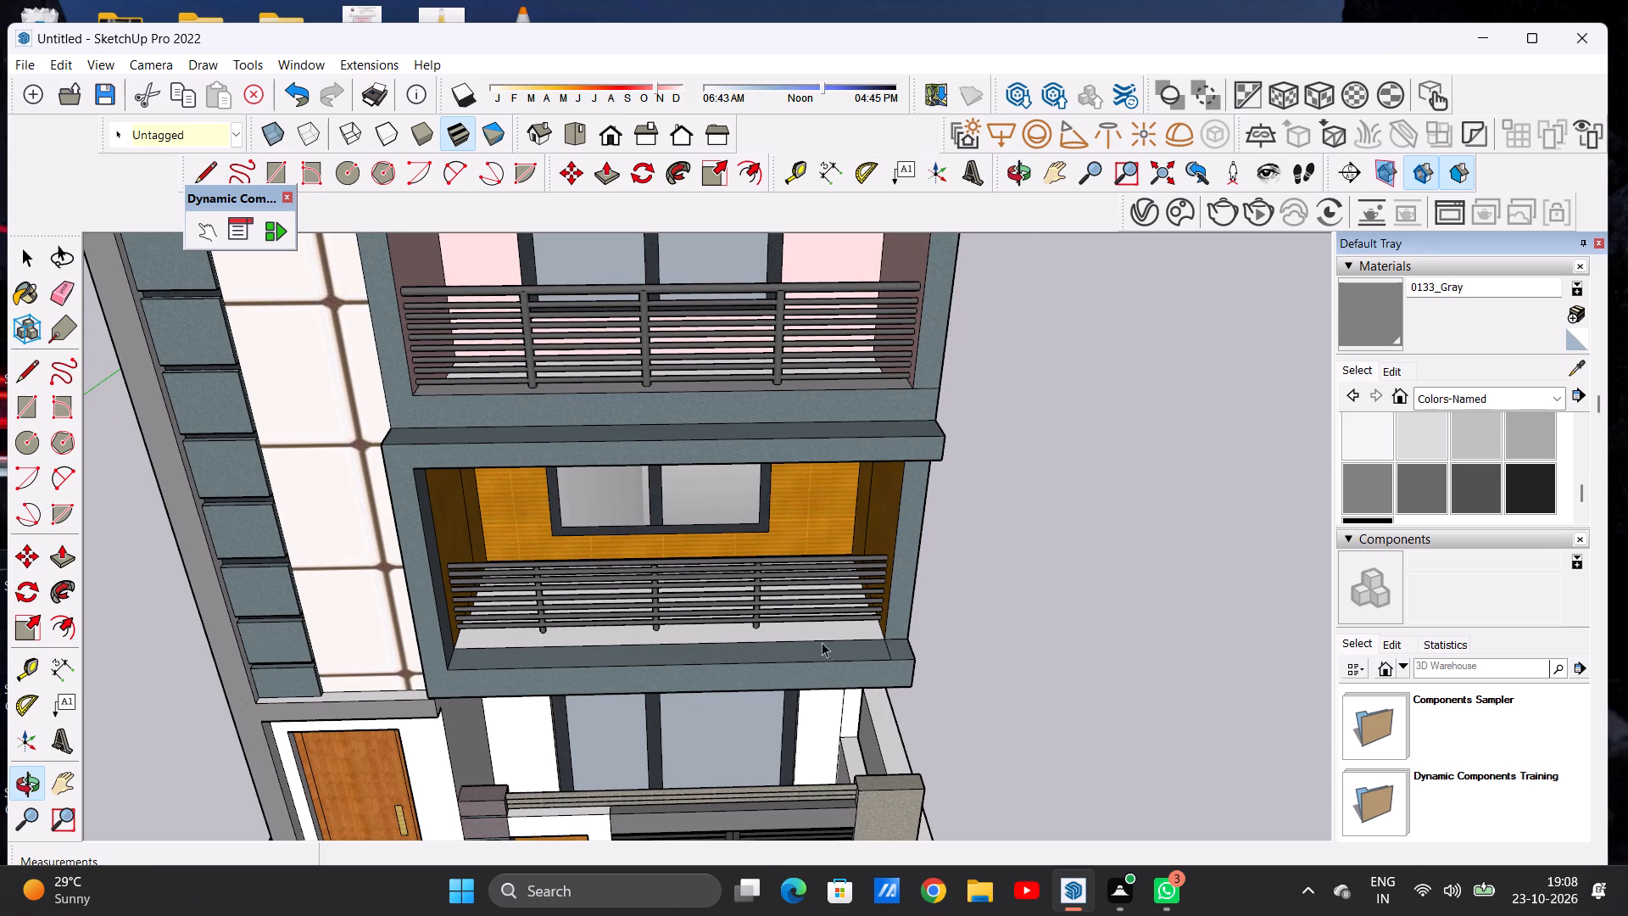
scroll(835, 642, "up", 5)
middle_click_drag(852, 631, 869, 727)
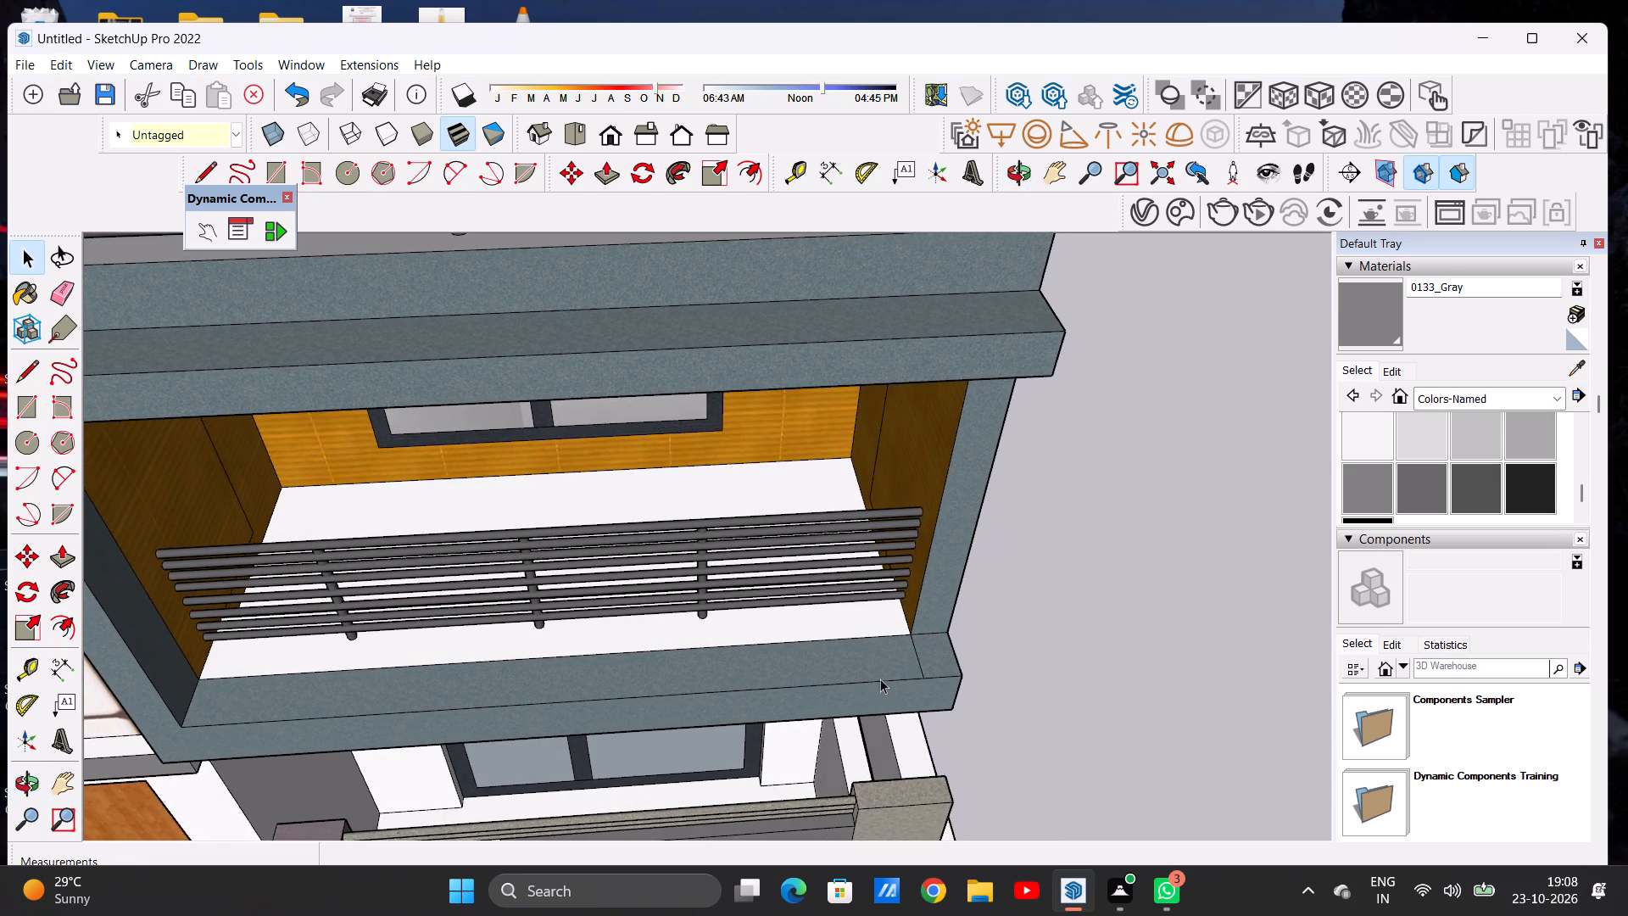
scroll(880, 676, "up", 5)
left_click(1413, 441)
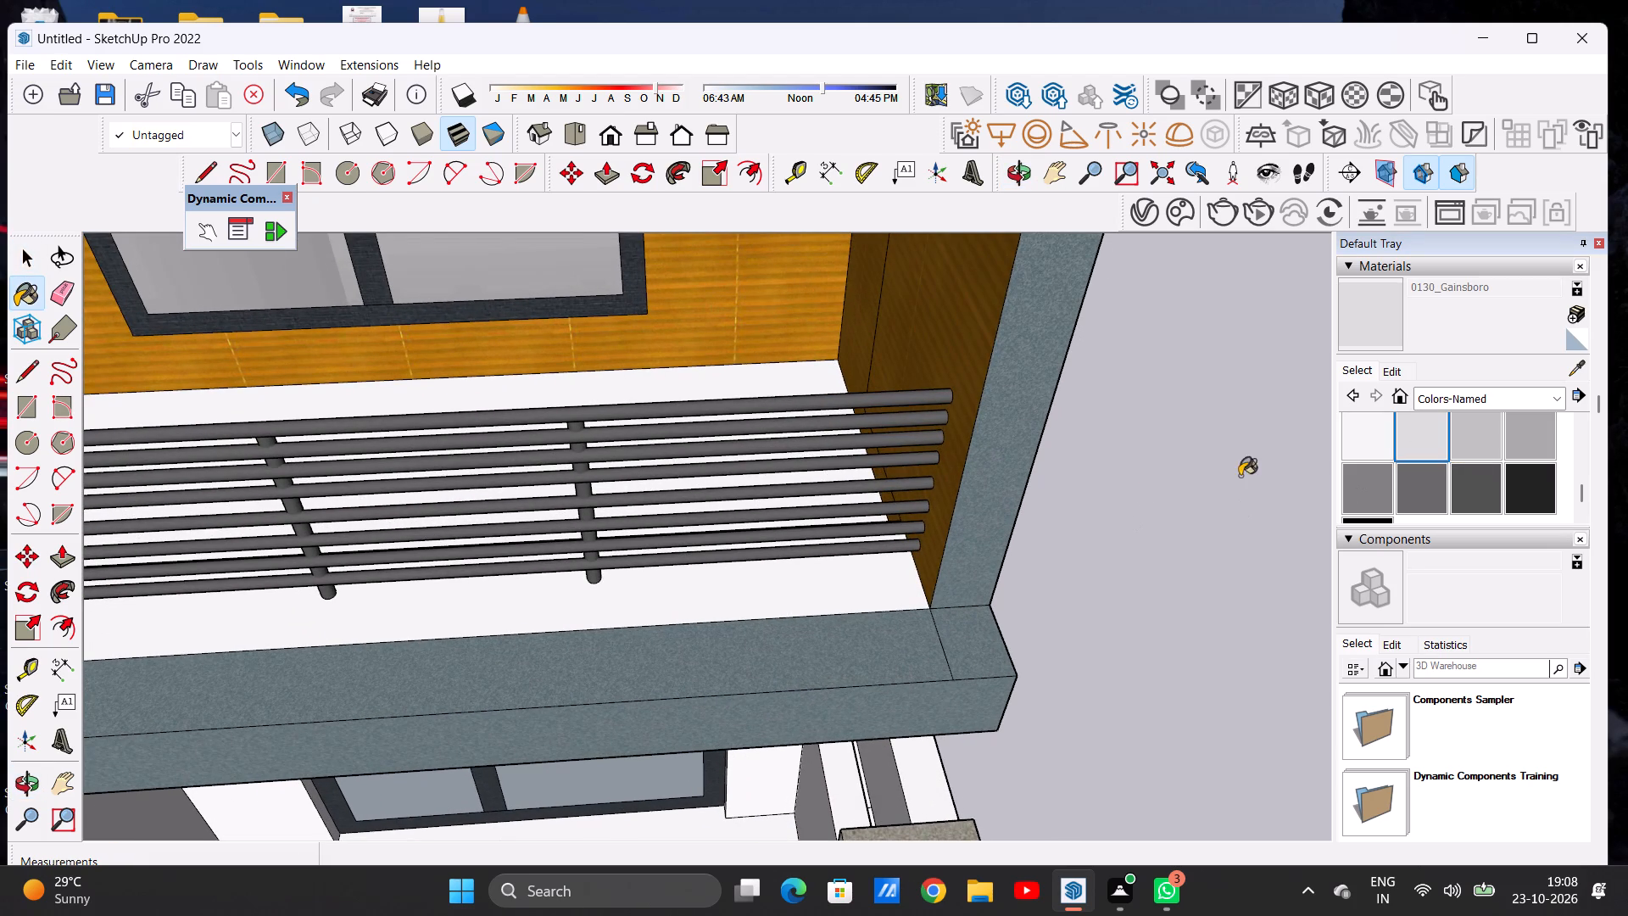
left_click(882, 588)
Paint the white gate surround, the strip below the black shutters and the entrance door wall with 0130_Gainsboro.
scroll(882, 589, "down", 3)
scroll(879, 596, "up", 1)
scroll(879, 596, "down", 11)
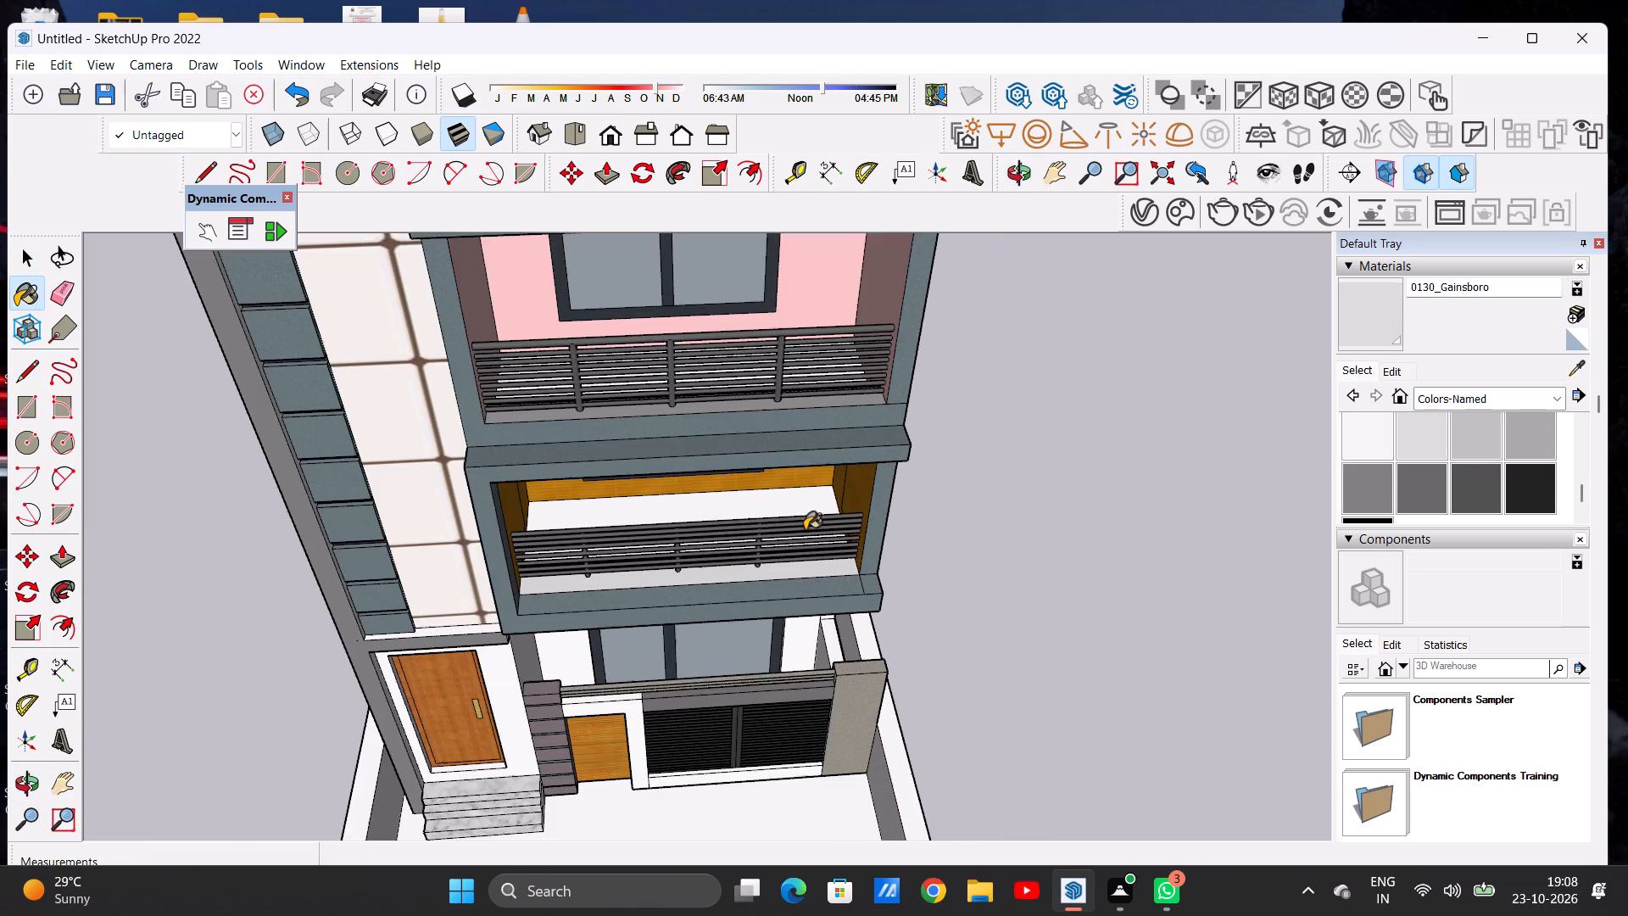
scroll(753, 631, "down", 6)
middle_click_drag(763, 614, 754, 478)
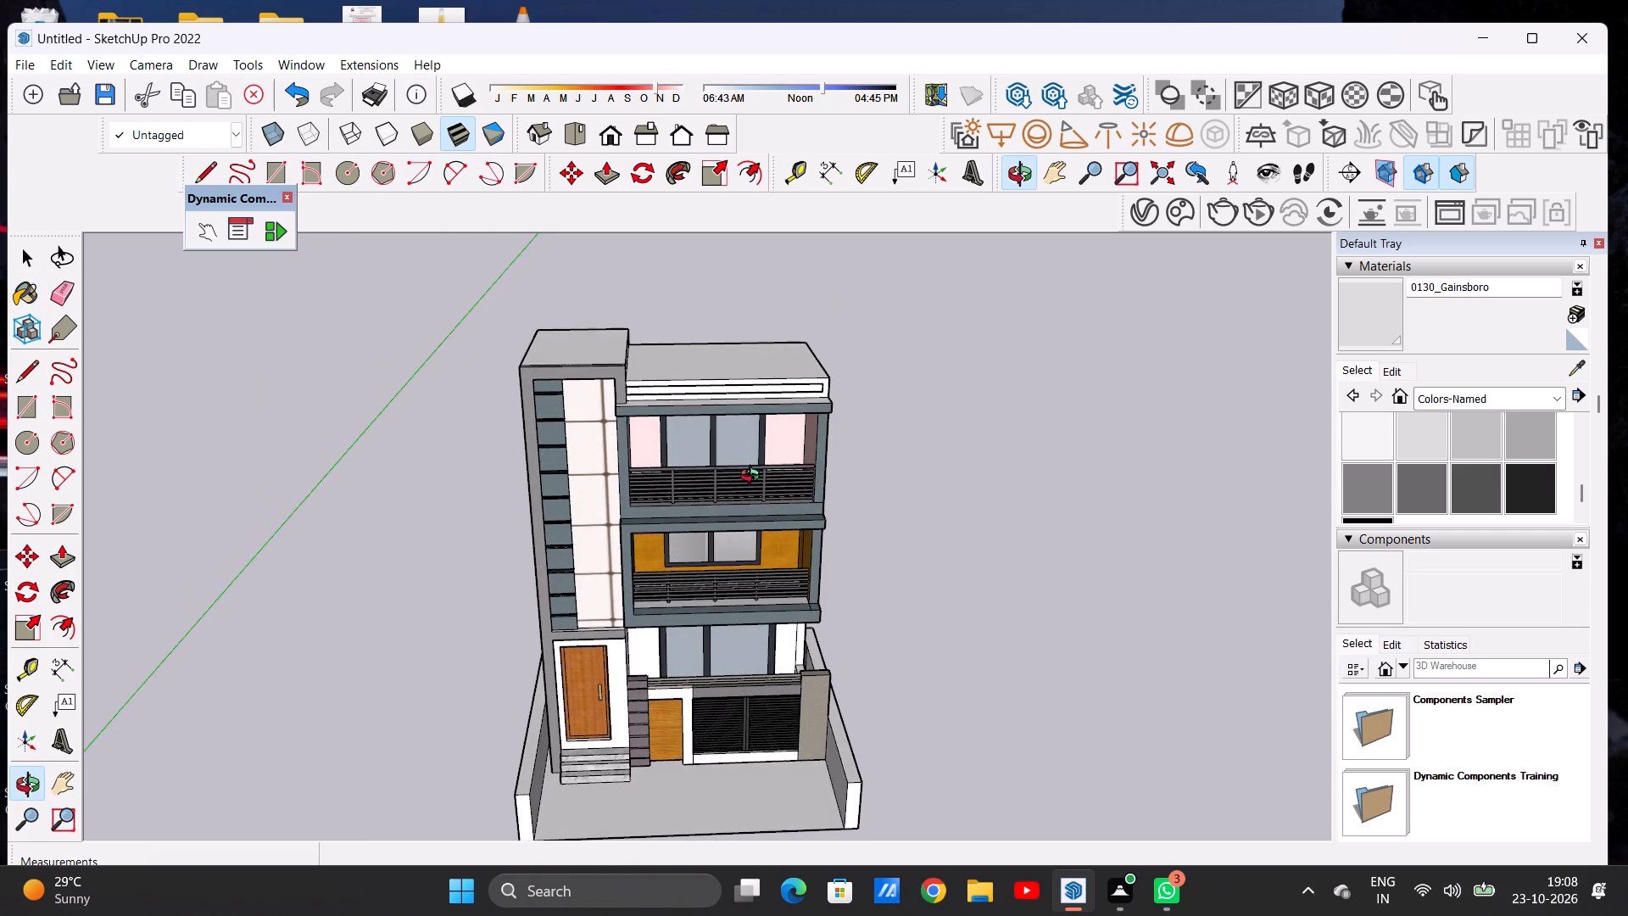
middle_click_drag(754, 478, 754, 476)
scroll(750, 577, "down", 5)
scroll(759, 723, "up", 6)
scroll(720, 661, "up", 5)
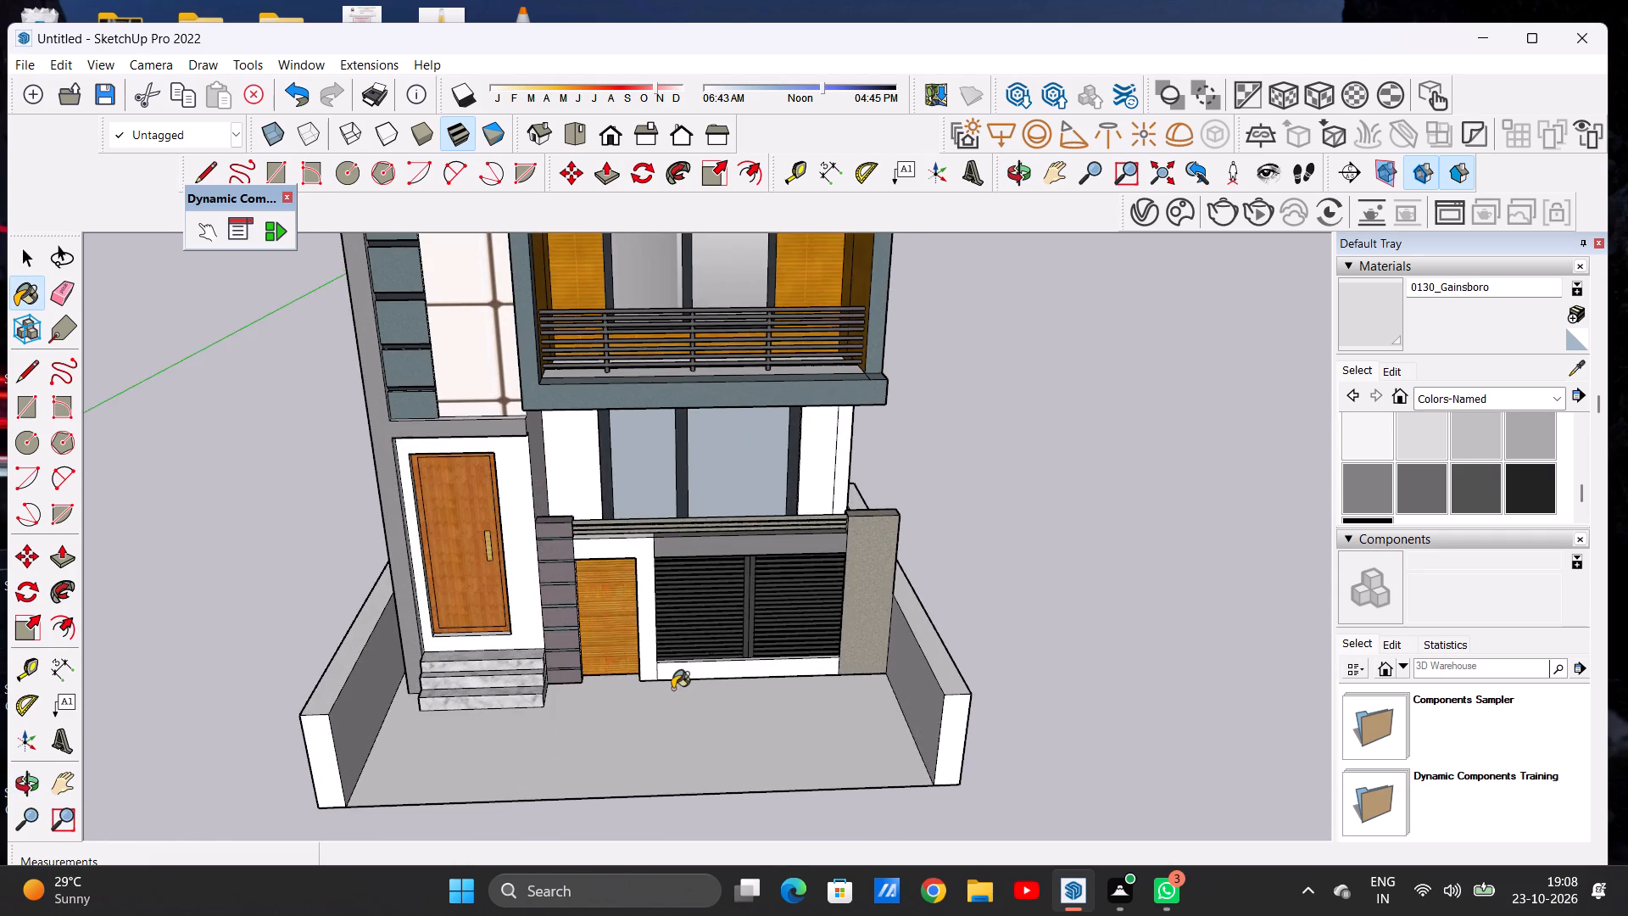
middle_click_drag(672, 687, 673, 631)
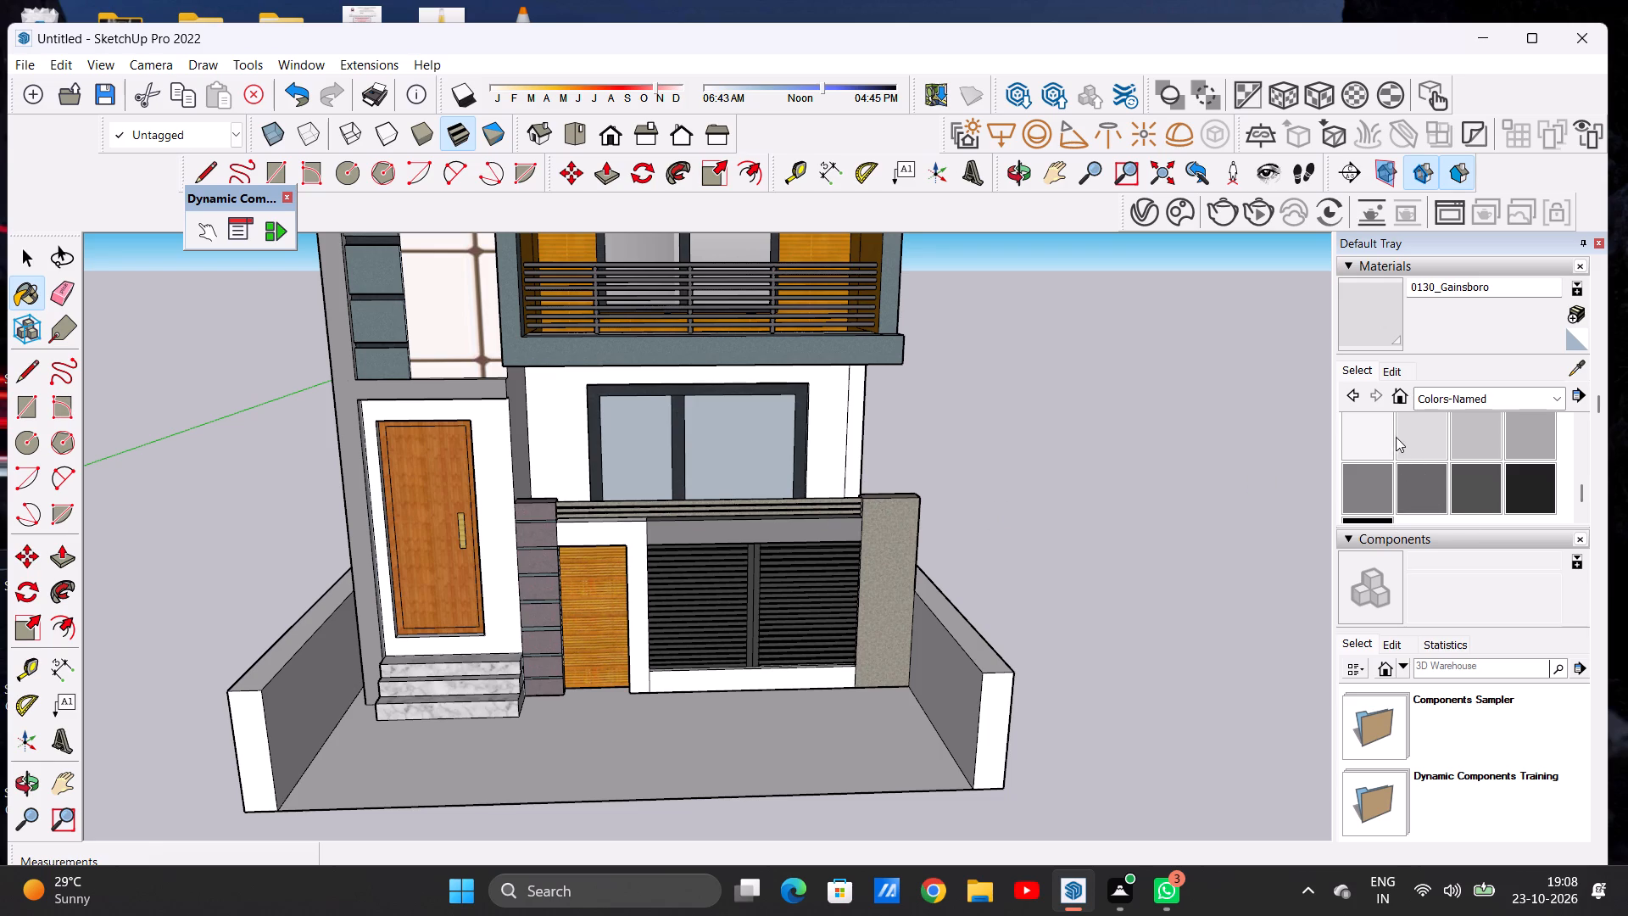
left_click(1419, 442)
scroll(586, 642, "up", 7)
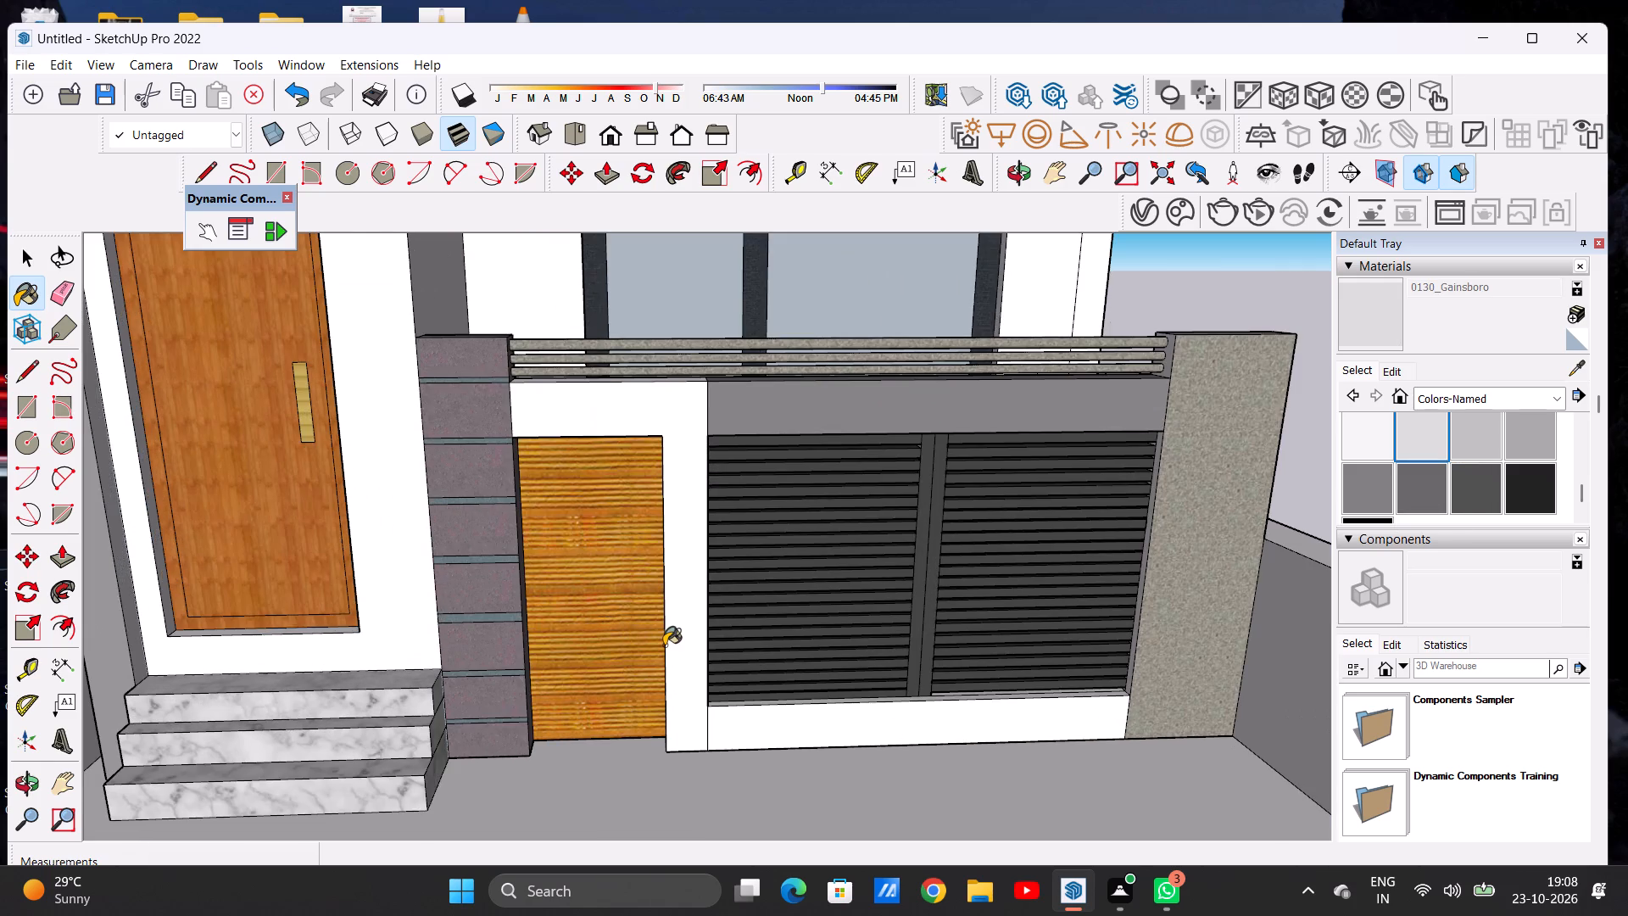
scroll(678, 643, "up", 3)
left_click(681, 642)
left_click(770, 750)
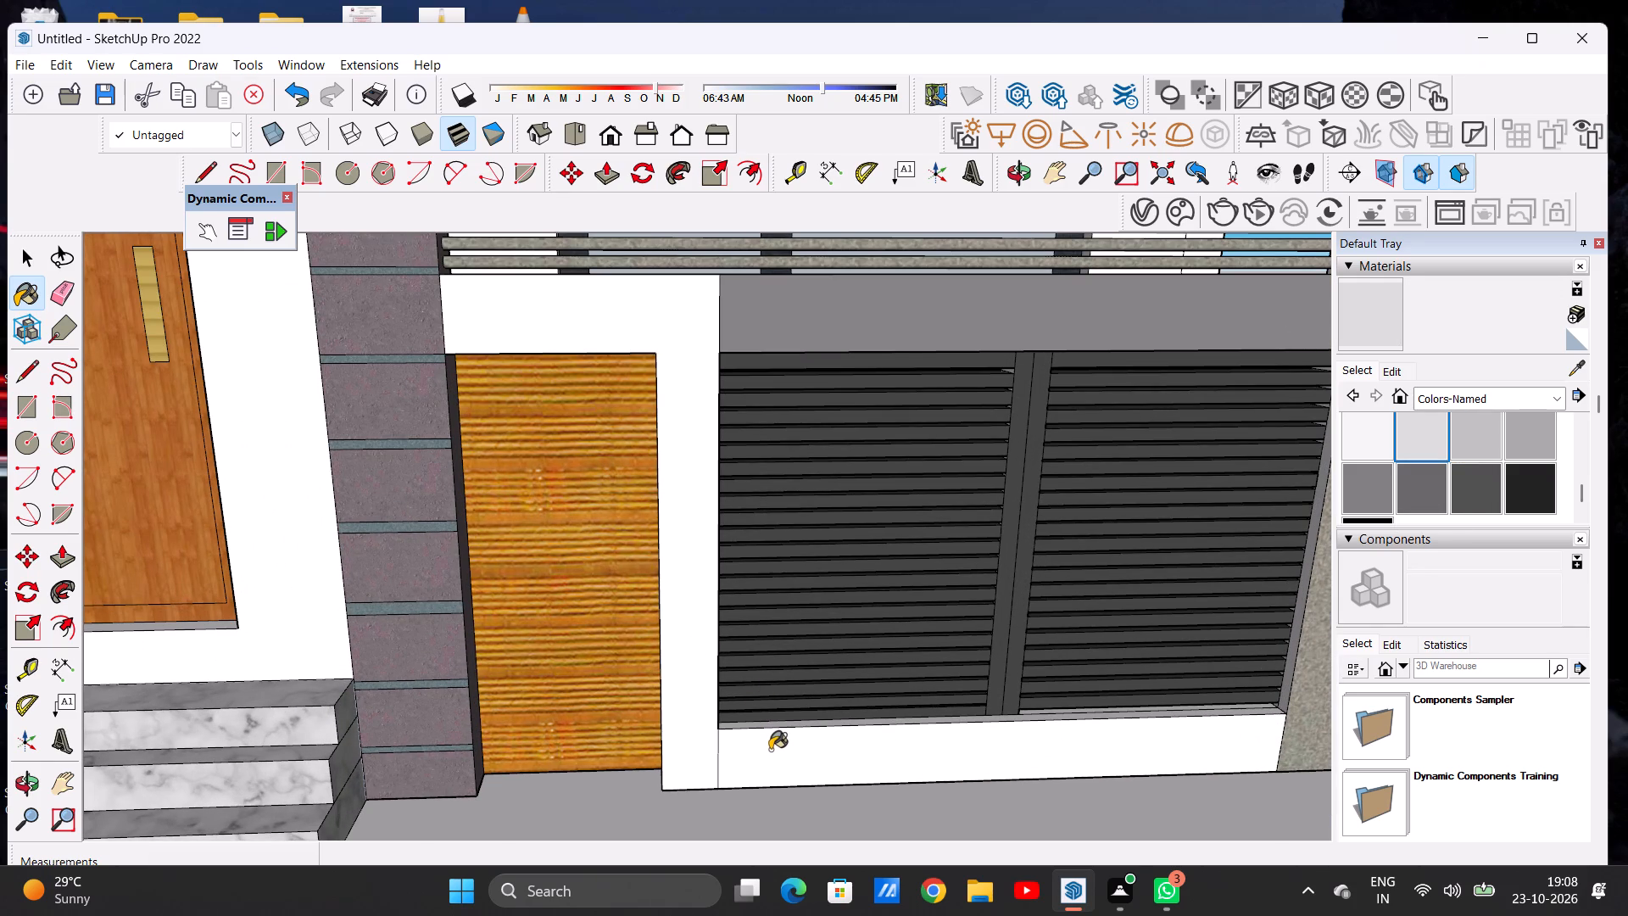
scroll(769, 745, "down", 6)
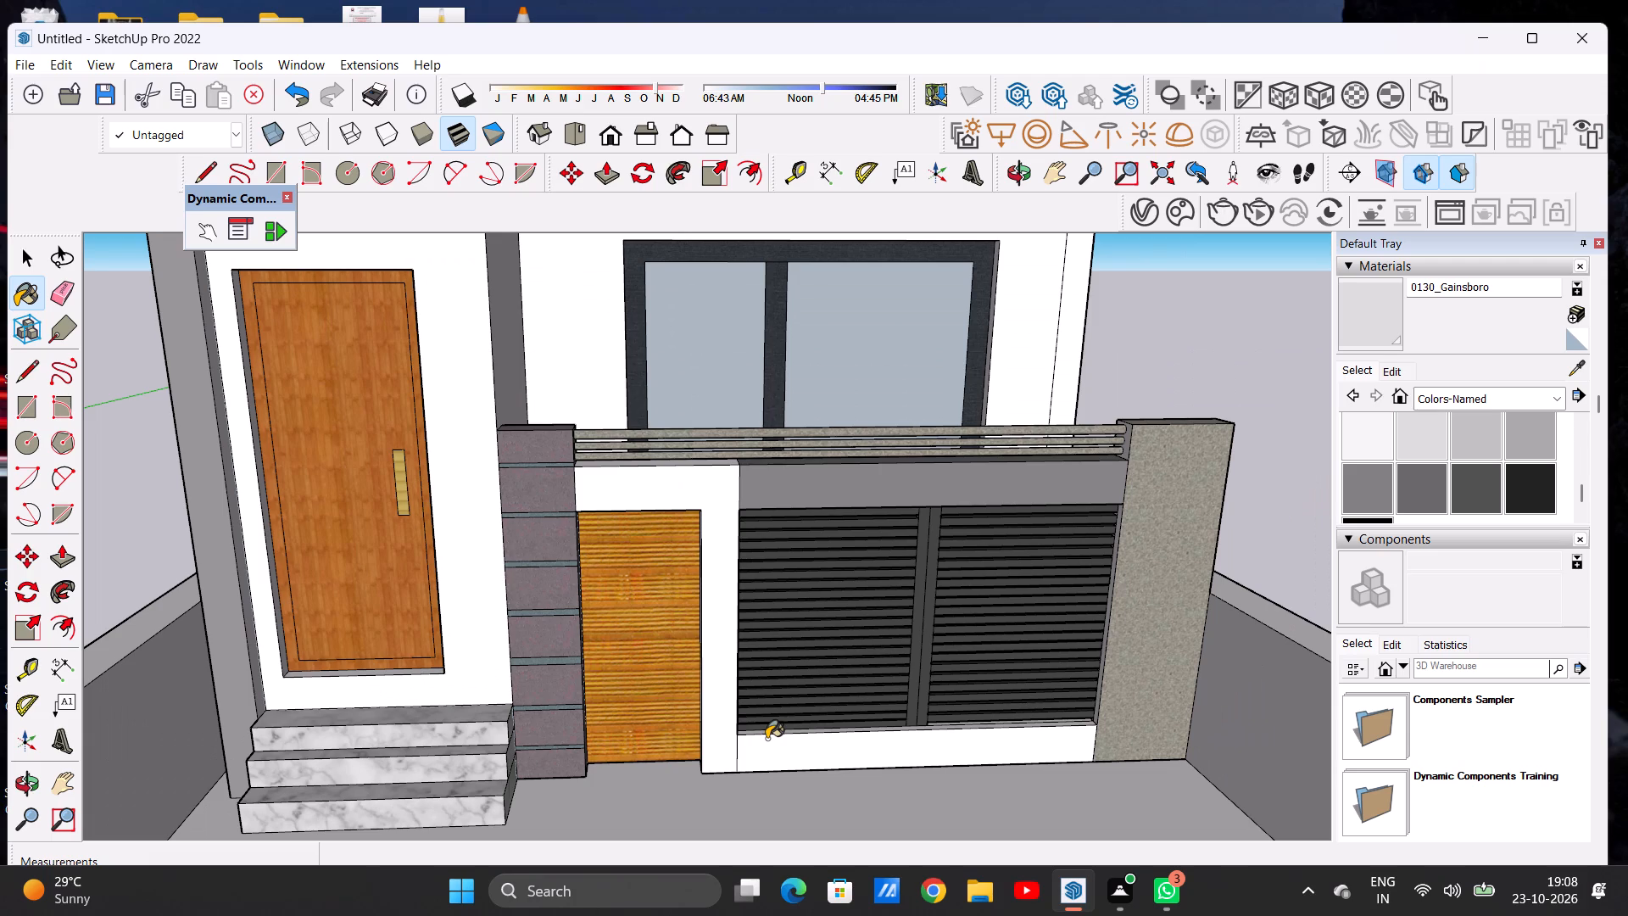
left_click(495, 657)
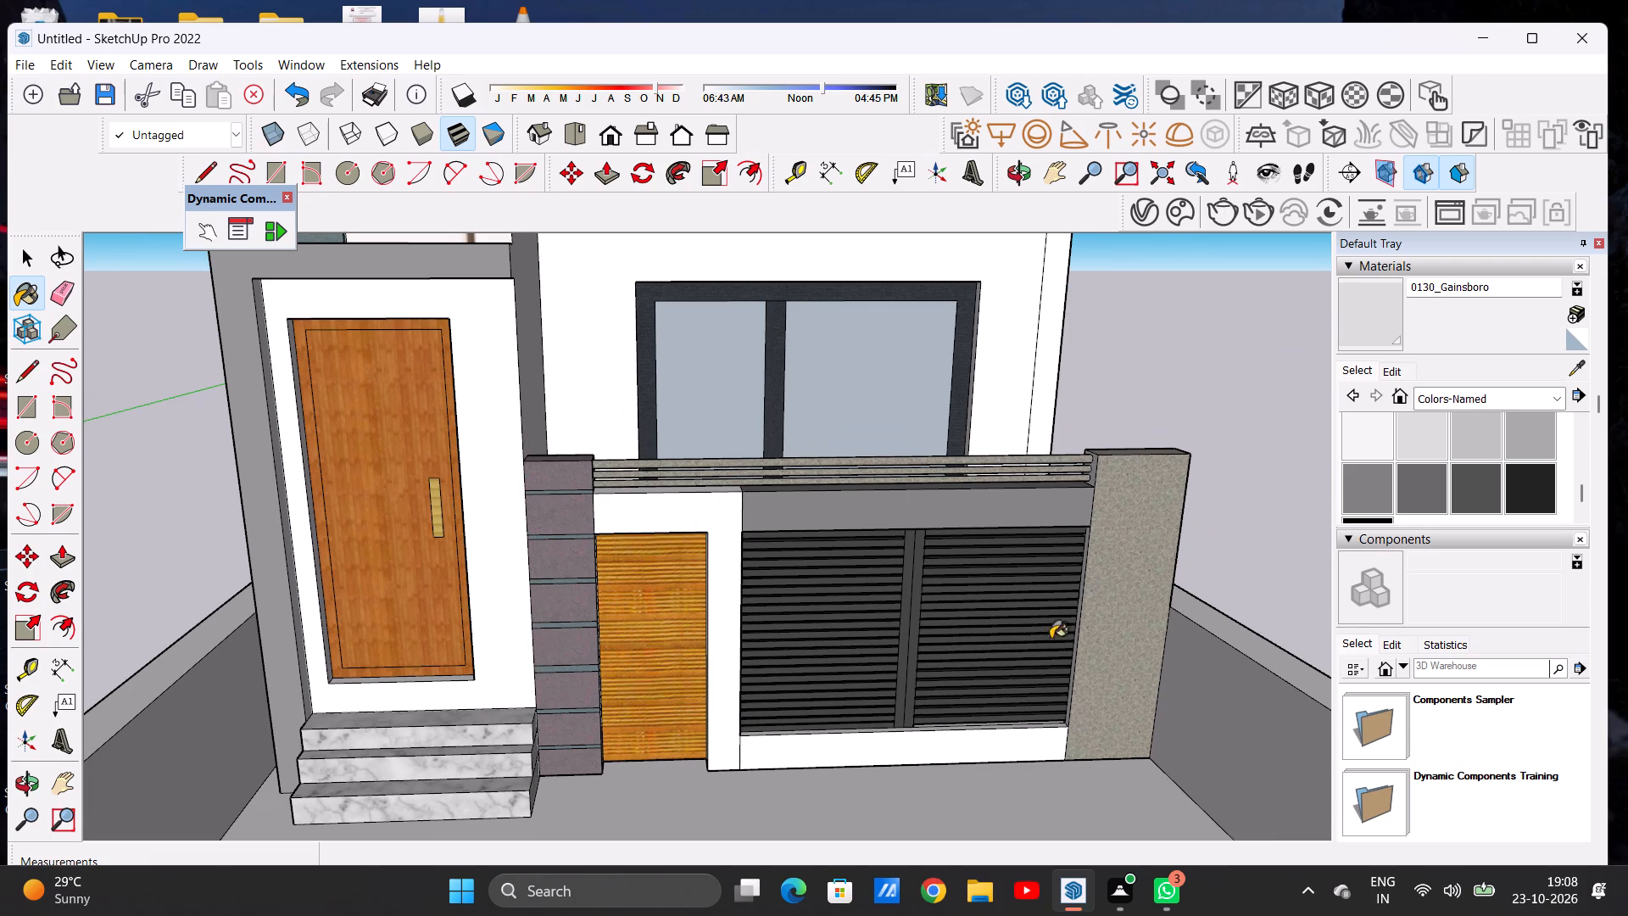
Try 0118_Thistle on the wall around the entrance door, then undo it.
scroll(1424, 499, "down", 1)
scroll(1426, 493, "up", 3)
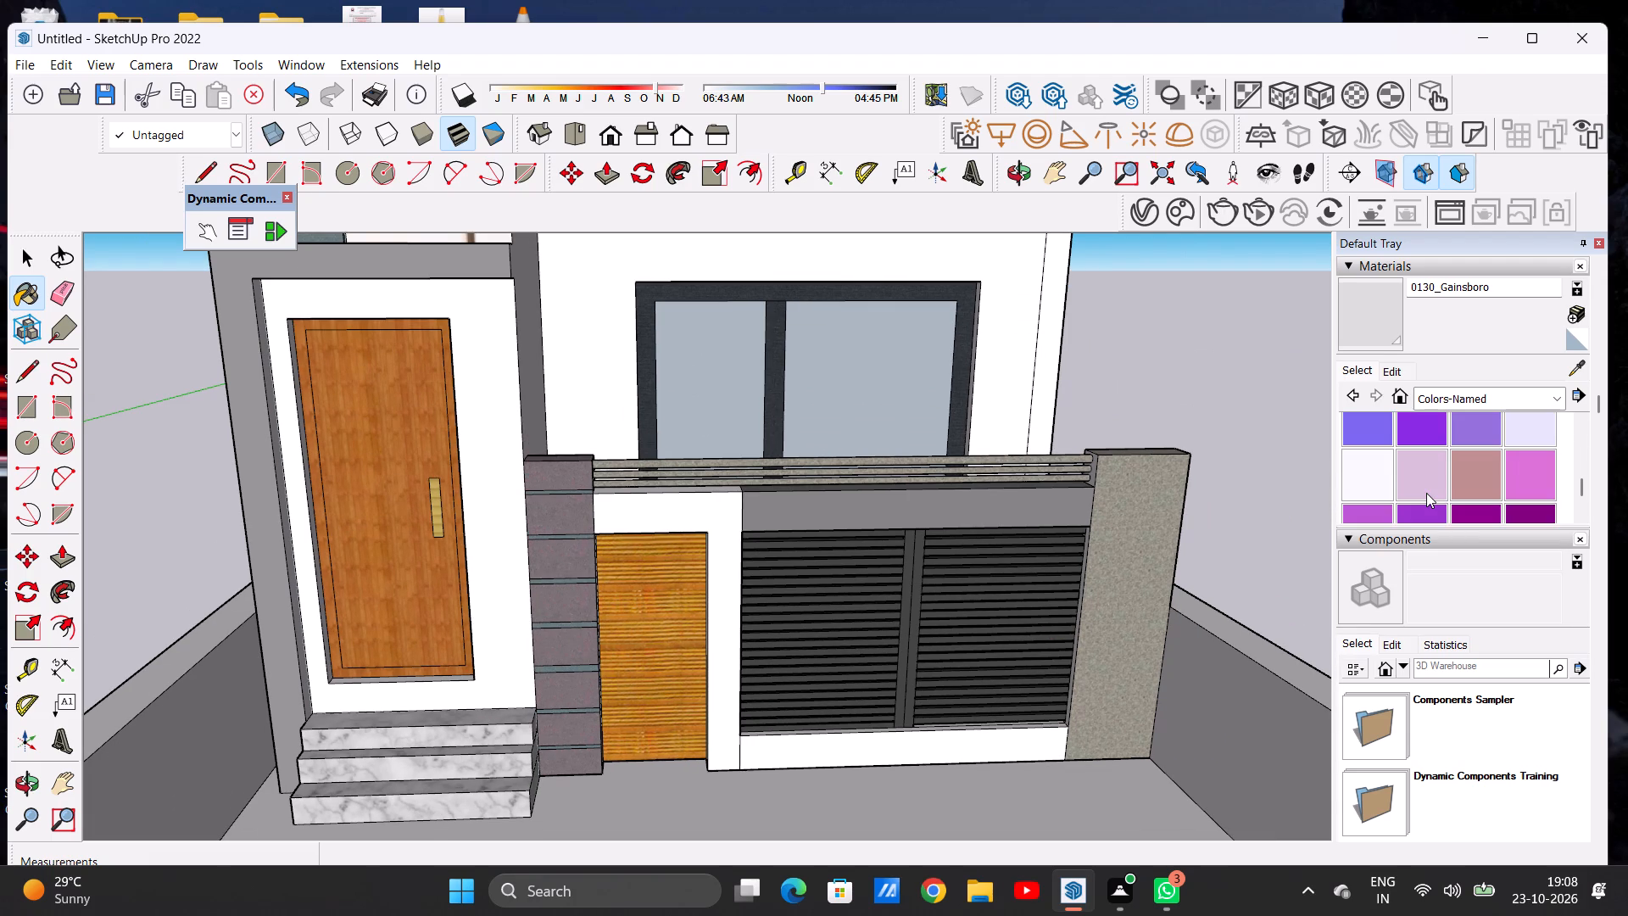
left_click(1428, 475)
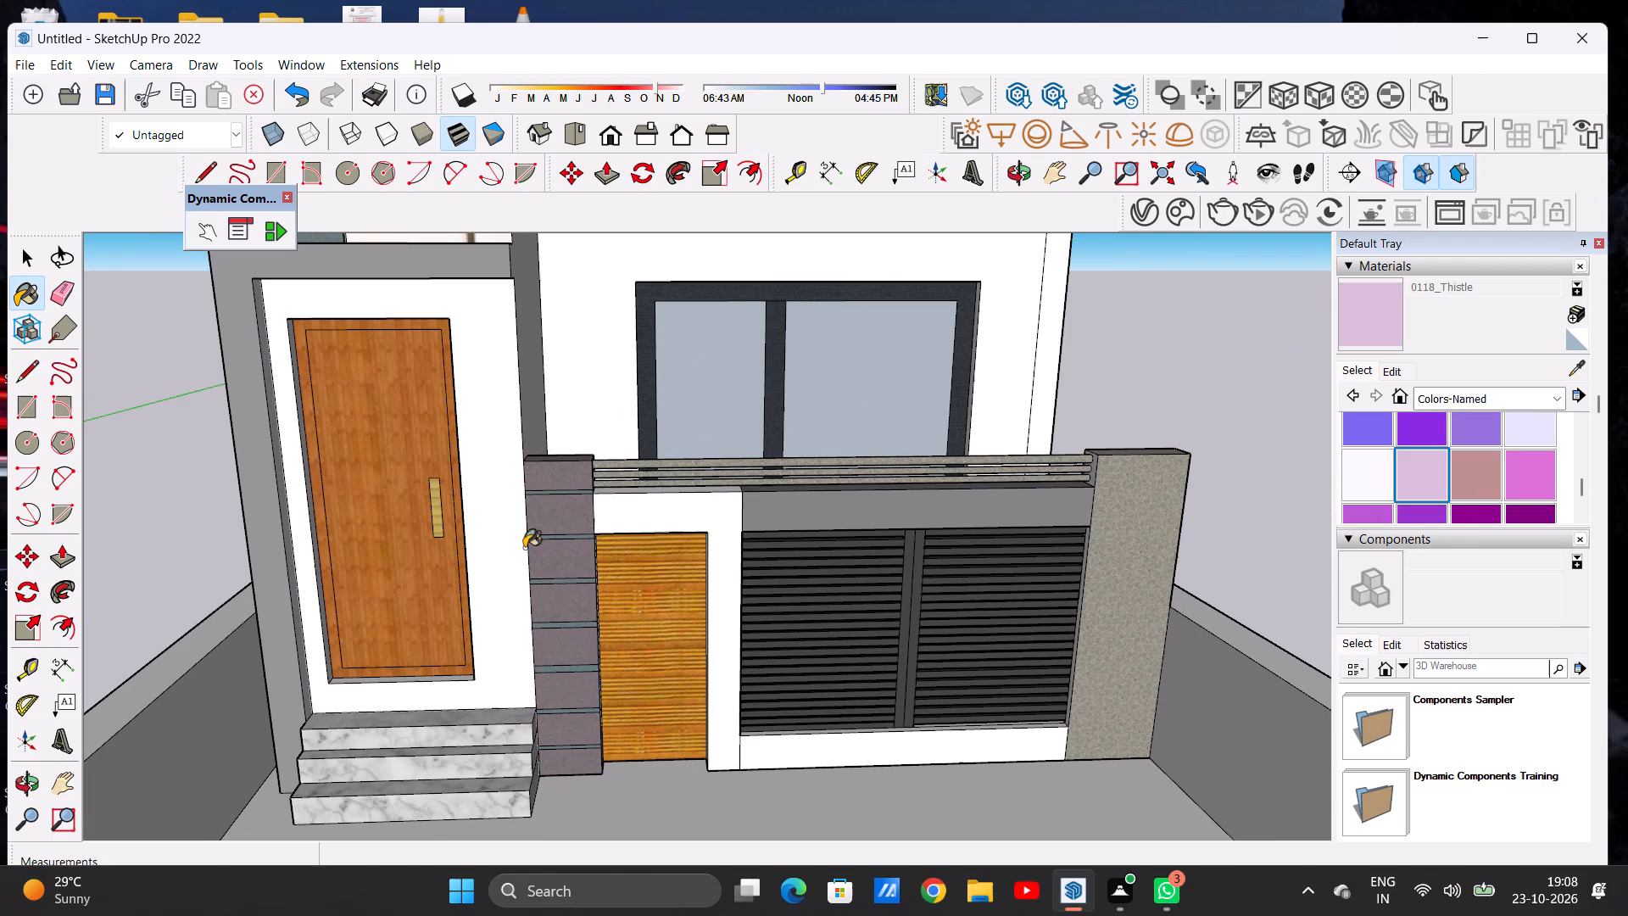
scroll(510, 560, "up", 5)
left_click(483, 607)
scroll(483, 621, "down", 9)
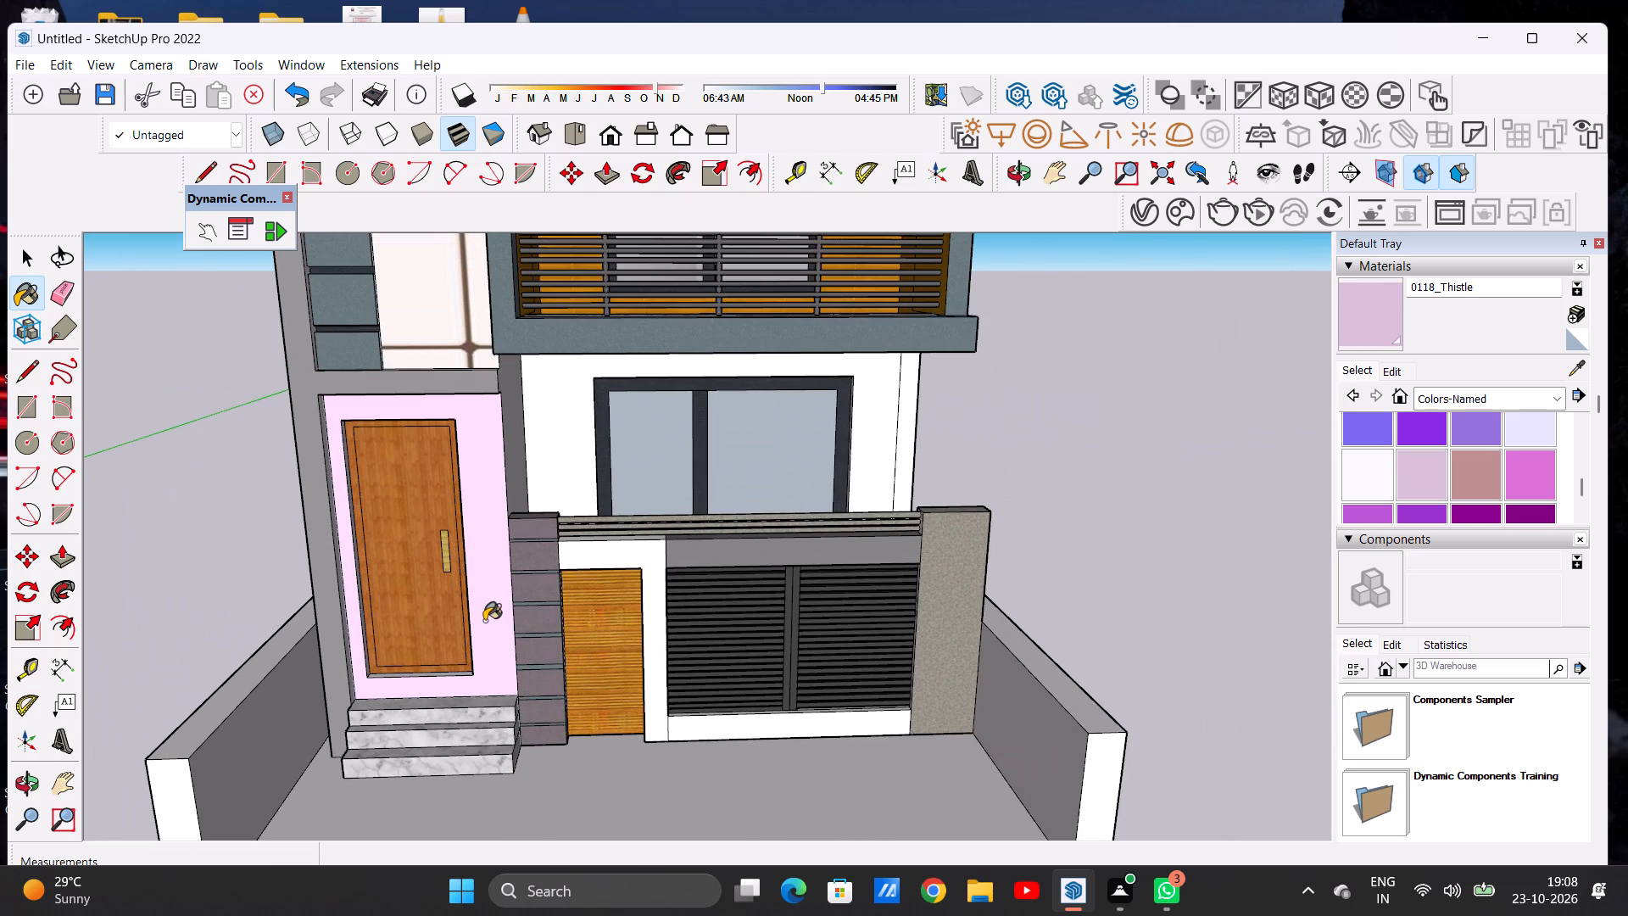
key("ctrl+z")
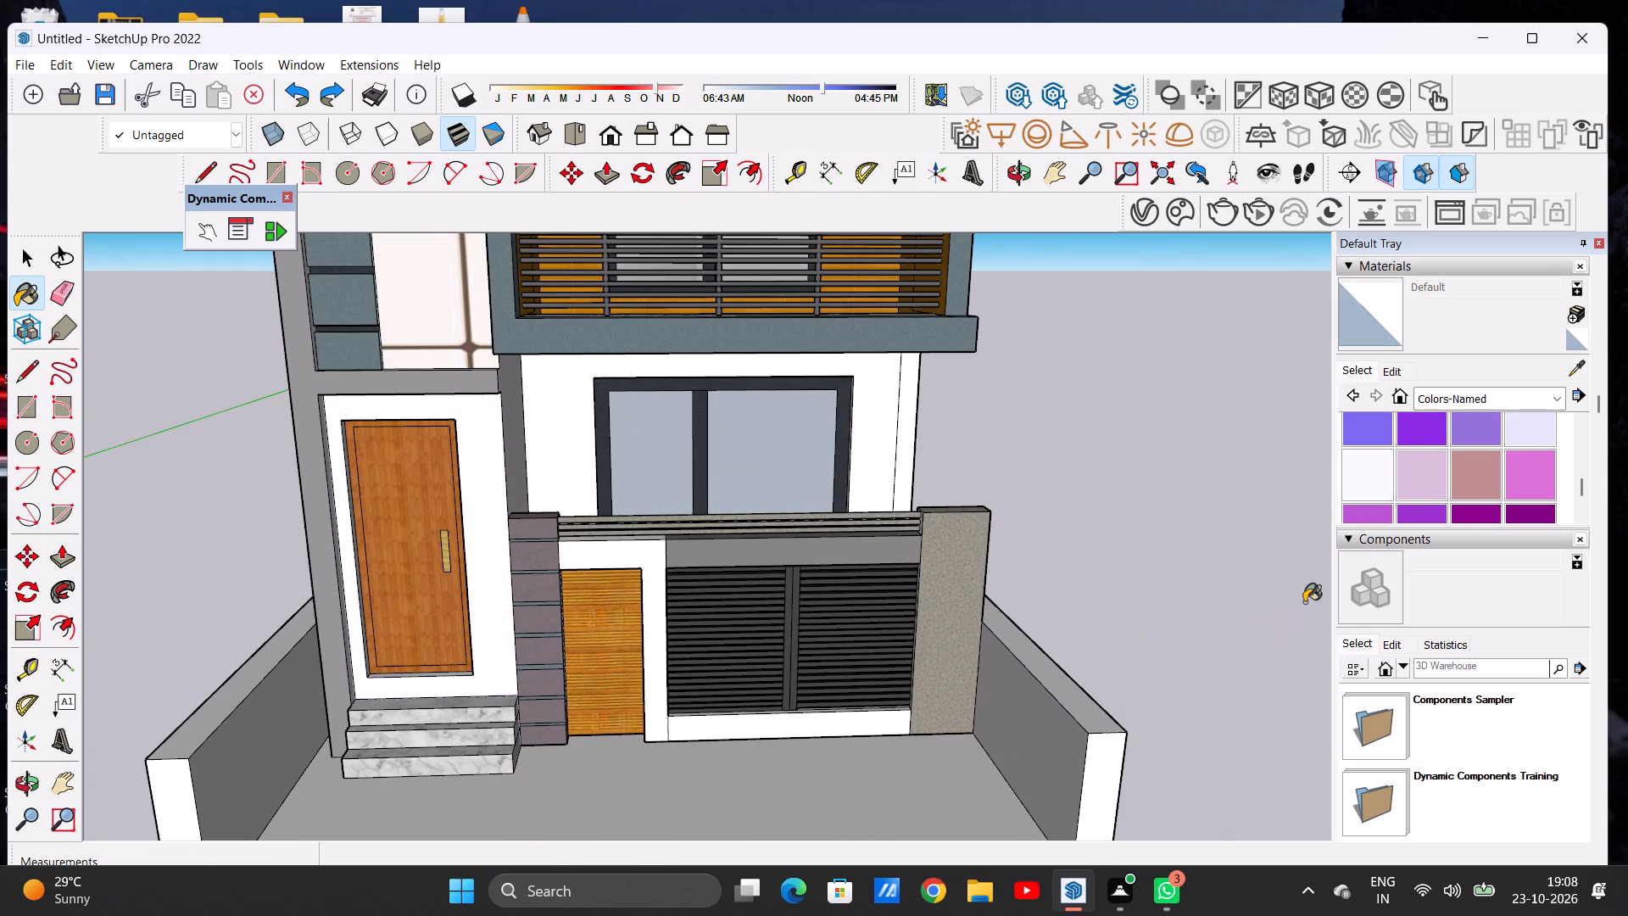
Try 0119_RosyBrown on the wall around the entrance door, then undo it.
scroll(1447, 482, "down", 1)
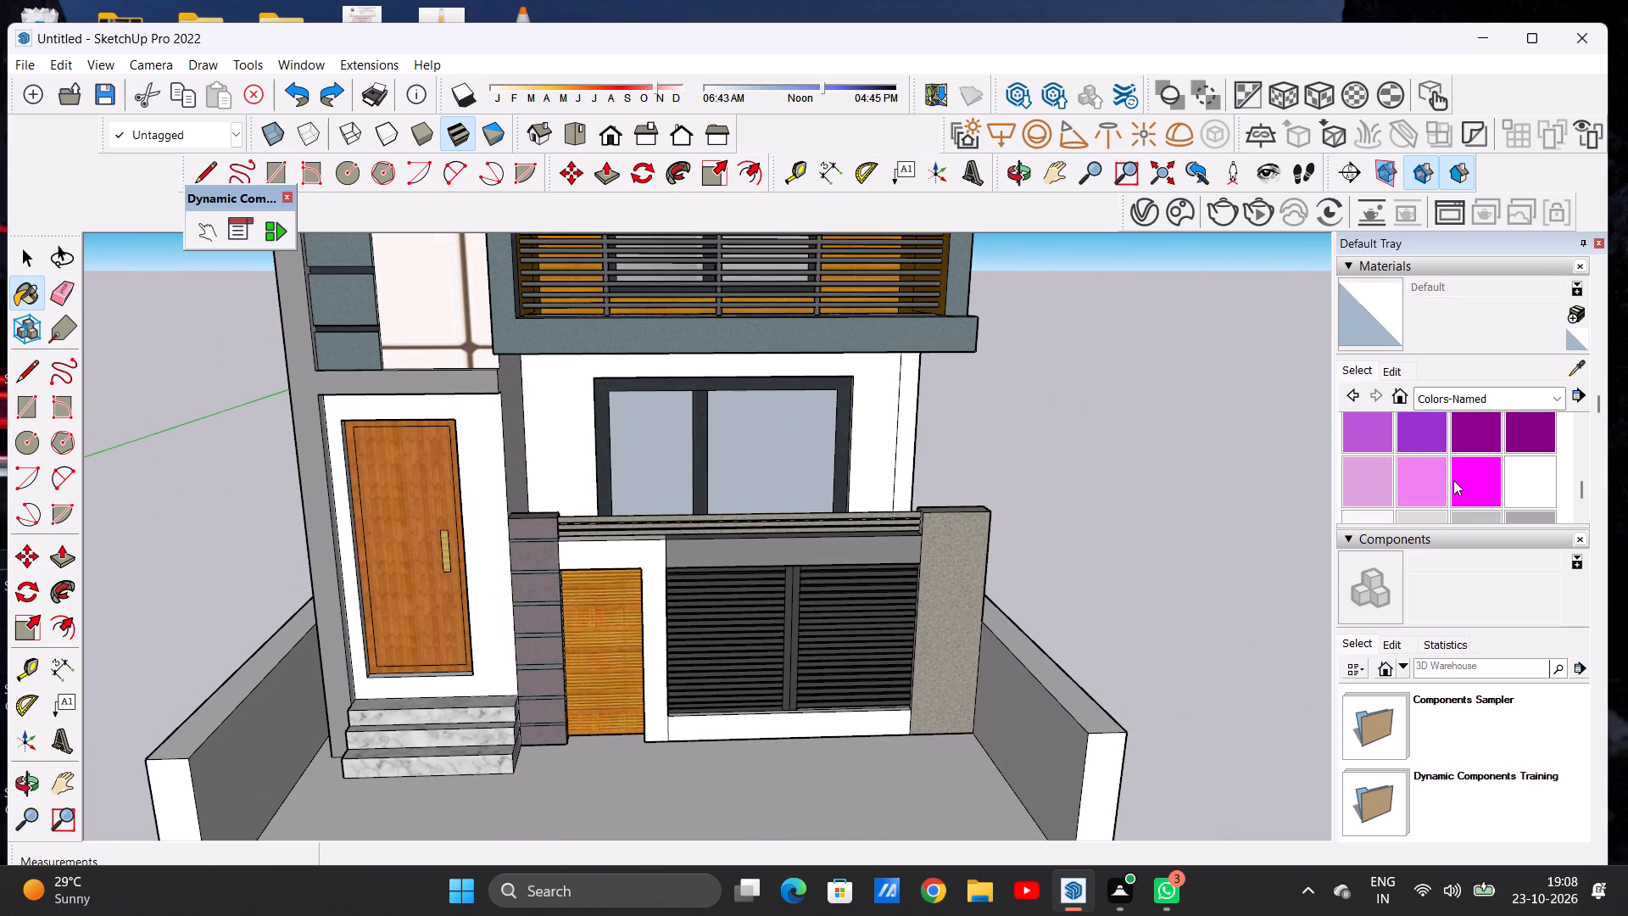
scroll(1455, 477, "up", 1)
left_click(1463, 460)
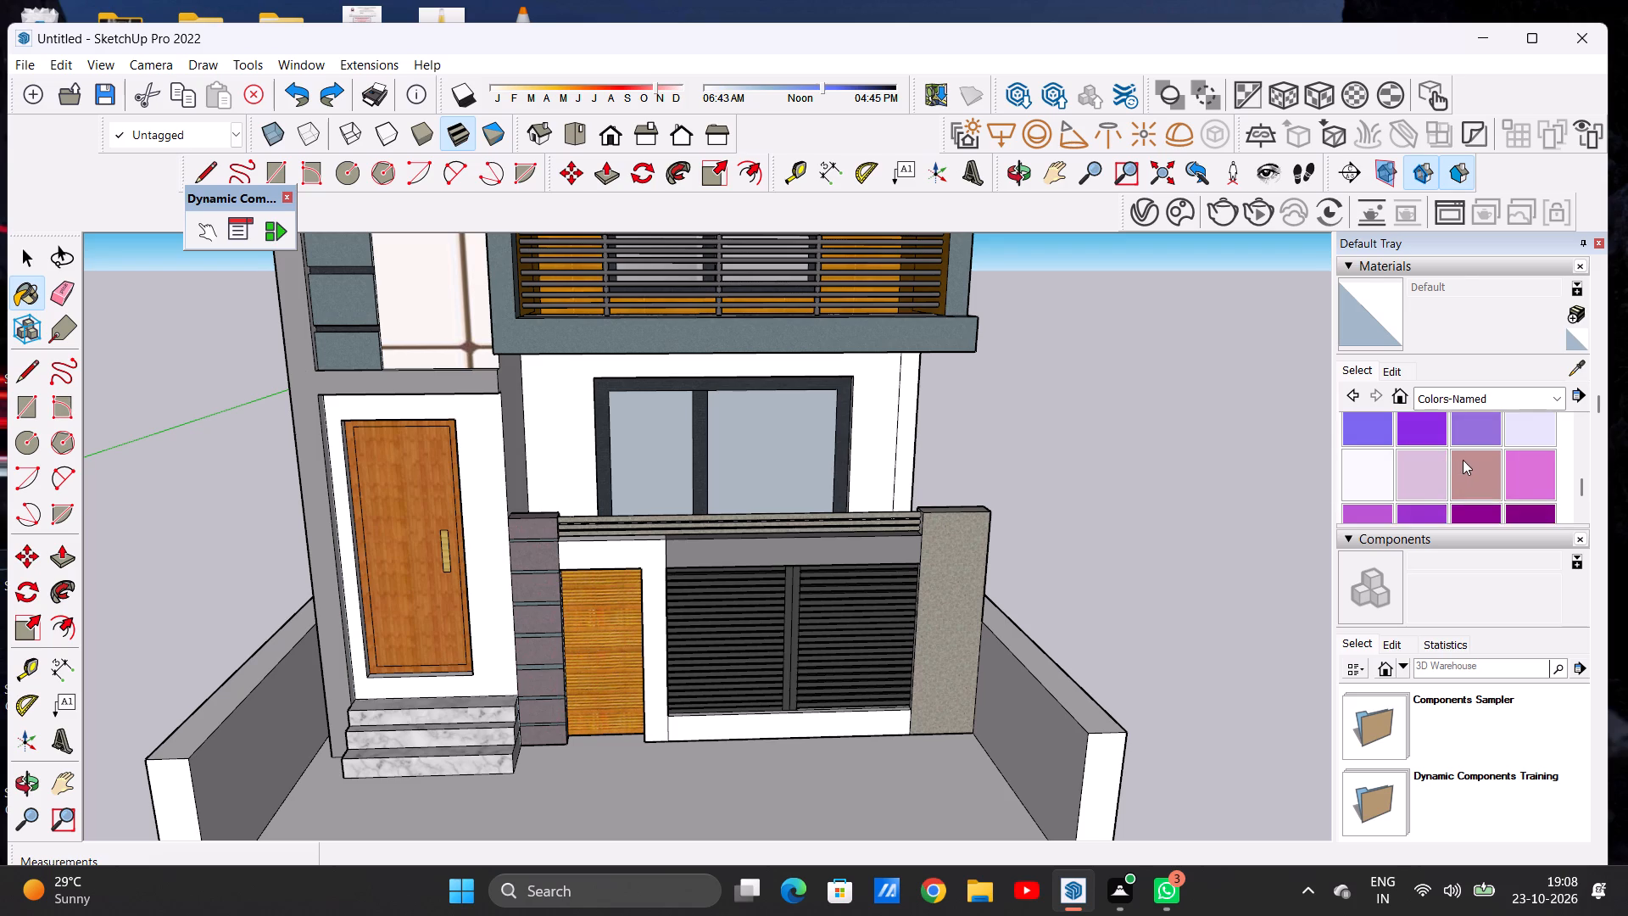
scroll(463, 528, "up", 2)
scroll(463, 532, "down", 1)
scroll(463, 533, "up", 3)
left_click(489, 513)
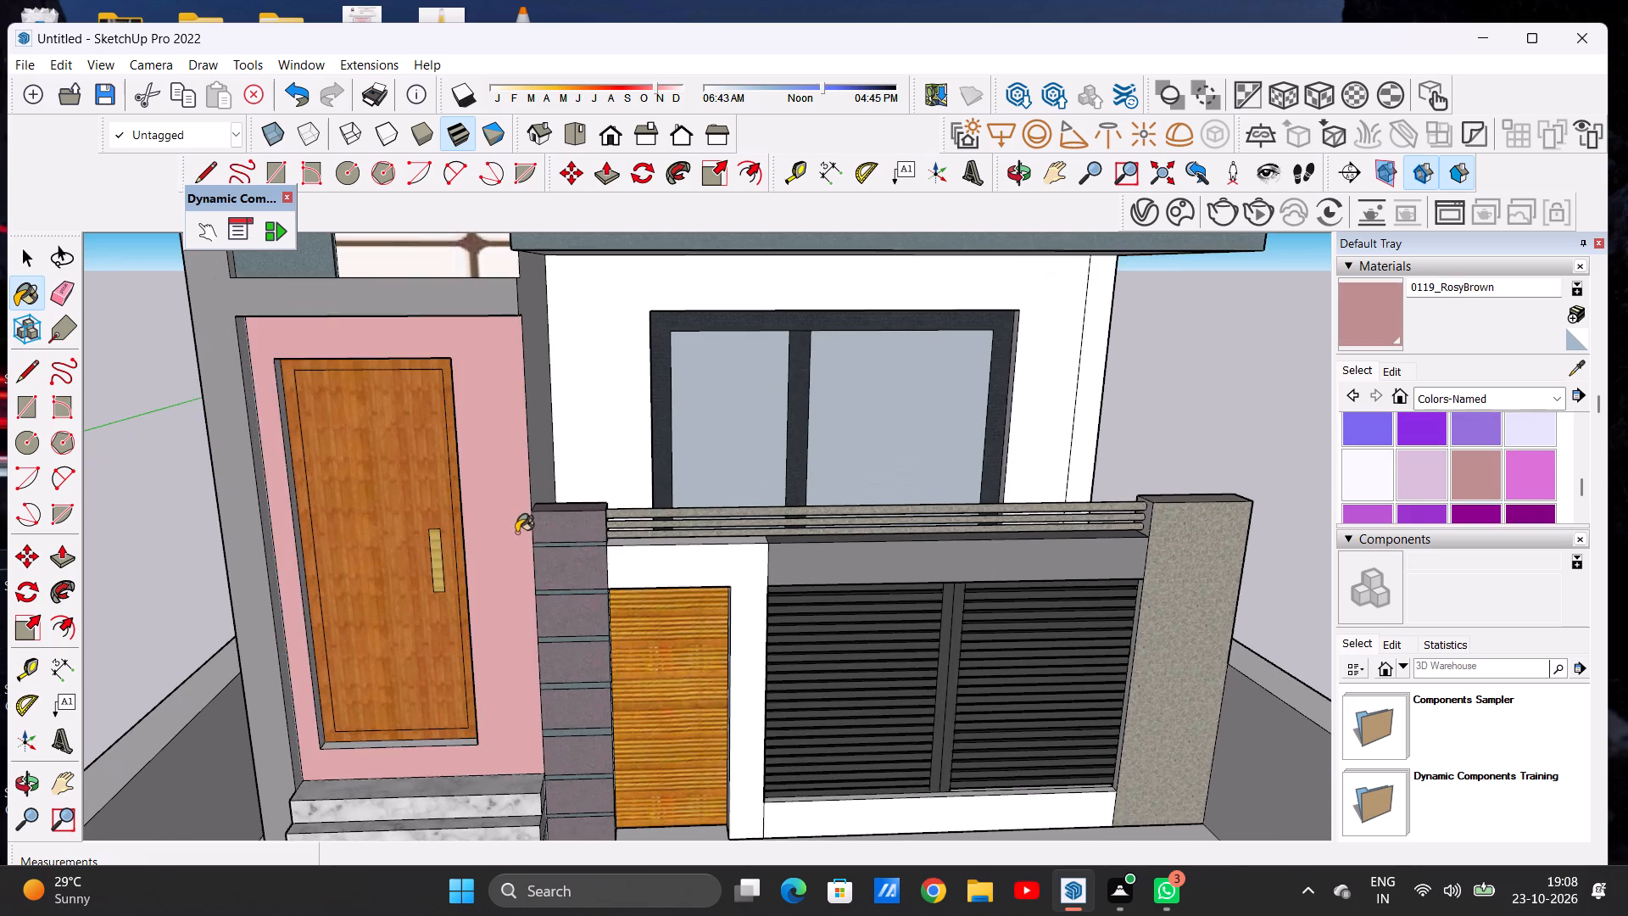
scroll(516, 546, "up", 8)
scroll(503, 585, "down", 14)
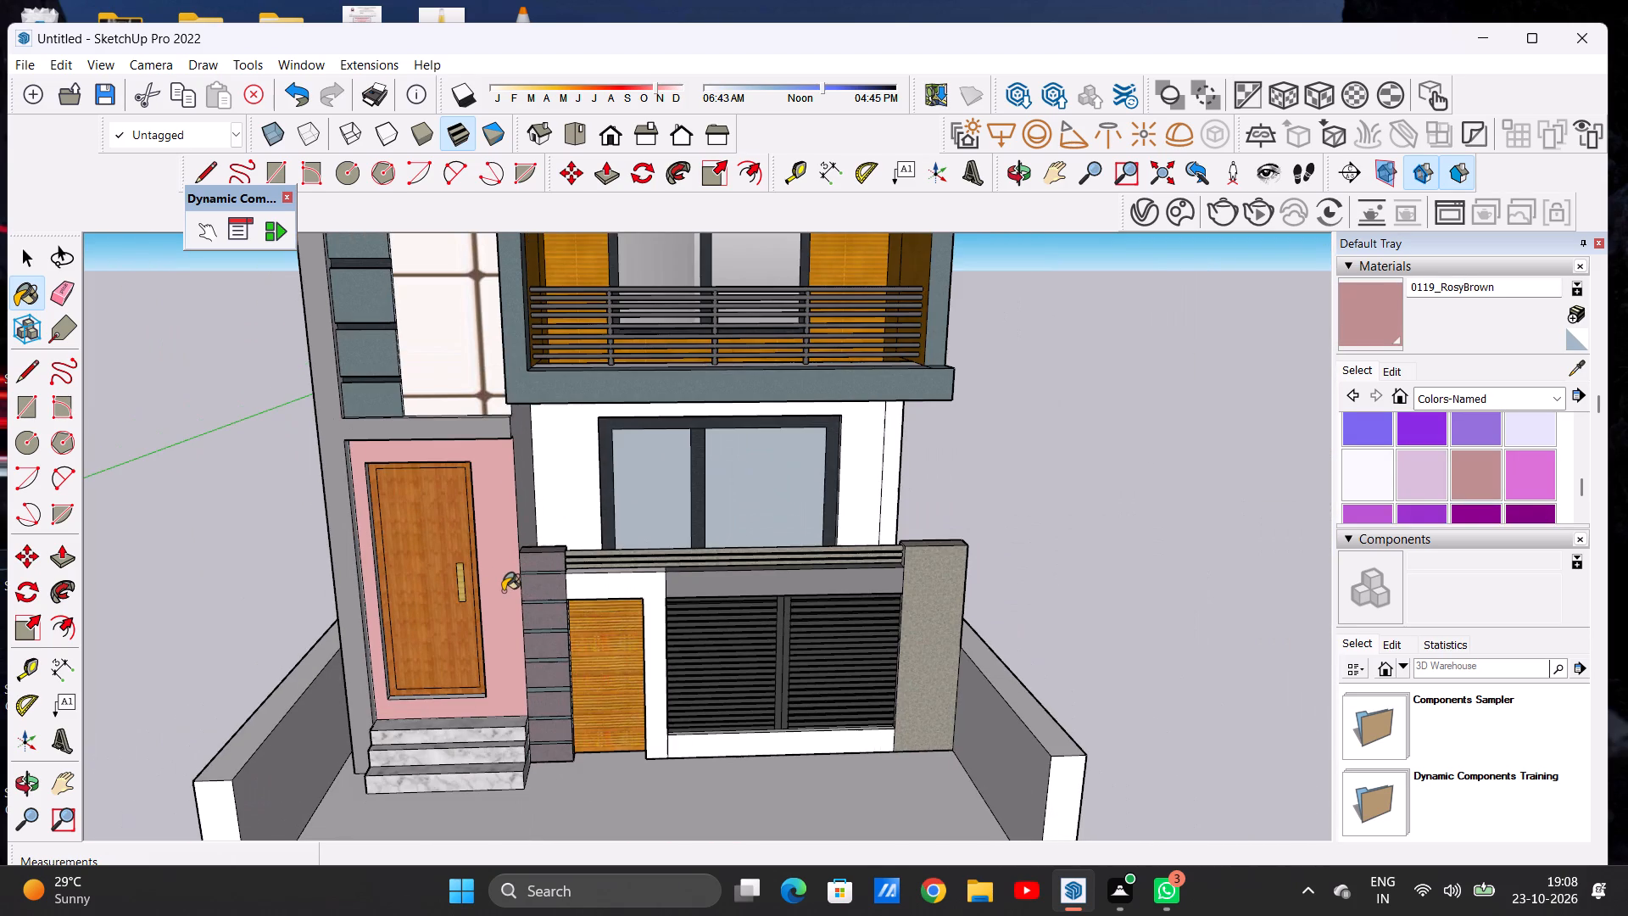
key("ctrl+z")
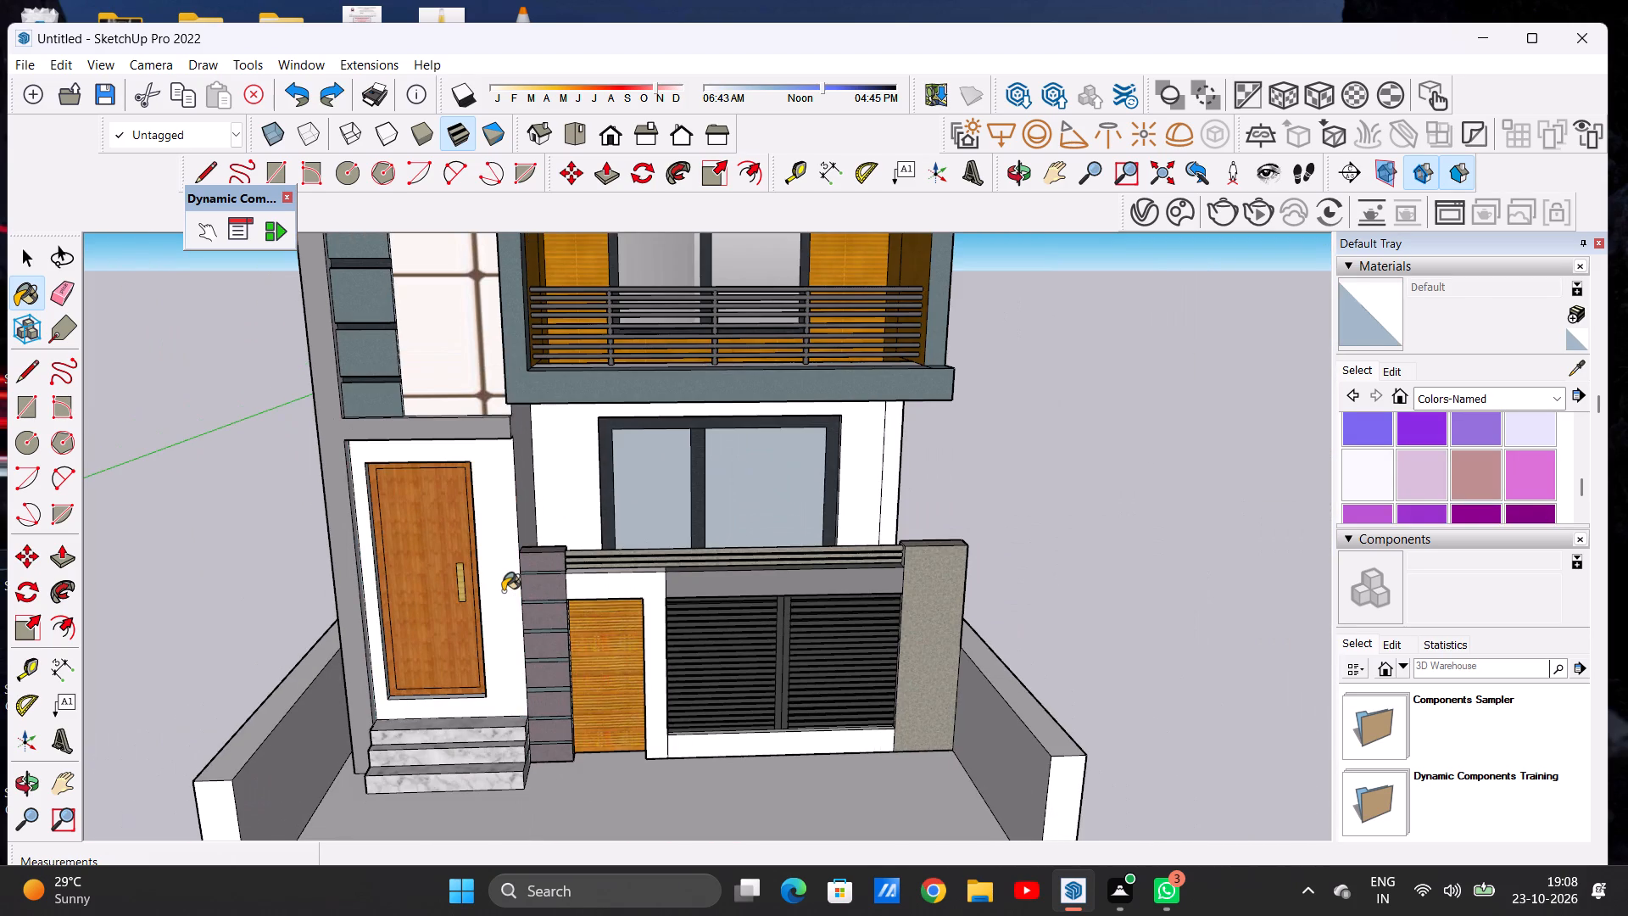
Erase the vertical edge on the white wall between the ground-floor window and the house's outer corner.
scroll(469, 640, "down", 8)
scroll(683, 572, "up", 6)
middle_click_drag(674, 602, 668, 558)
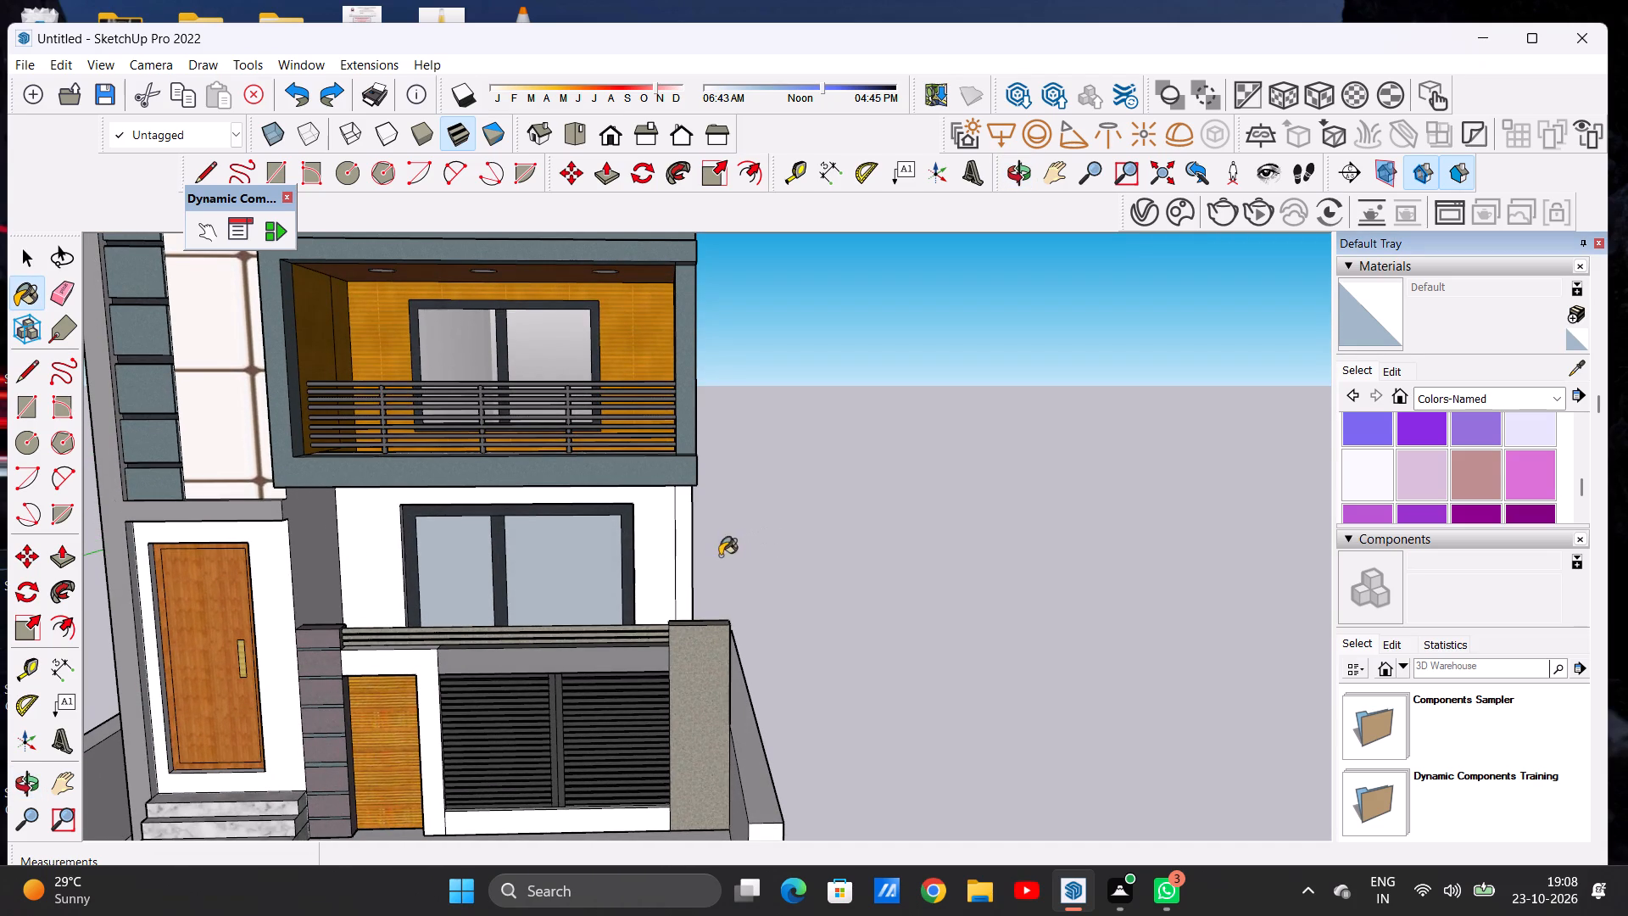
key("space")
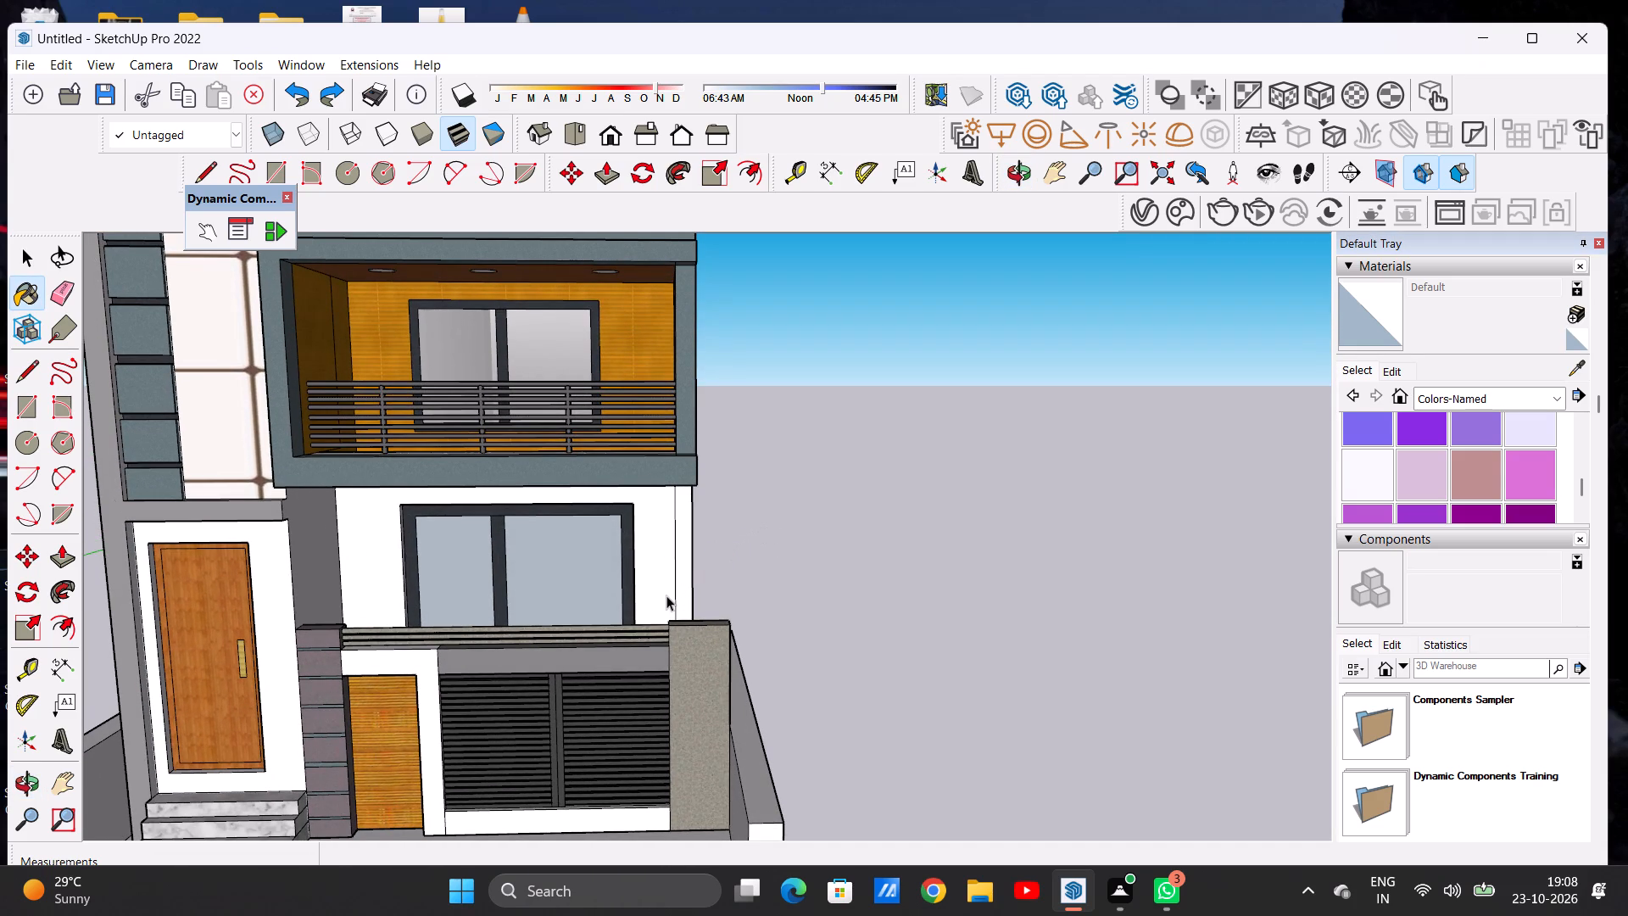
key("e")
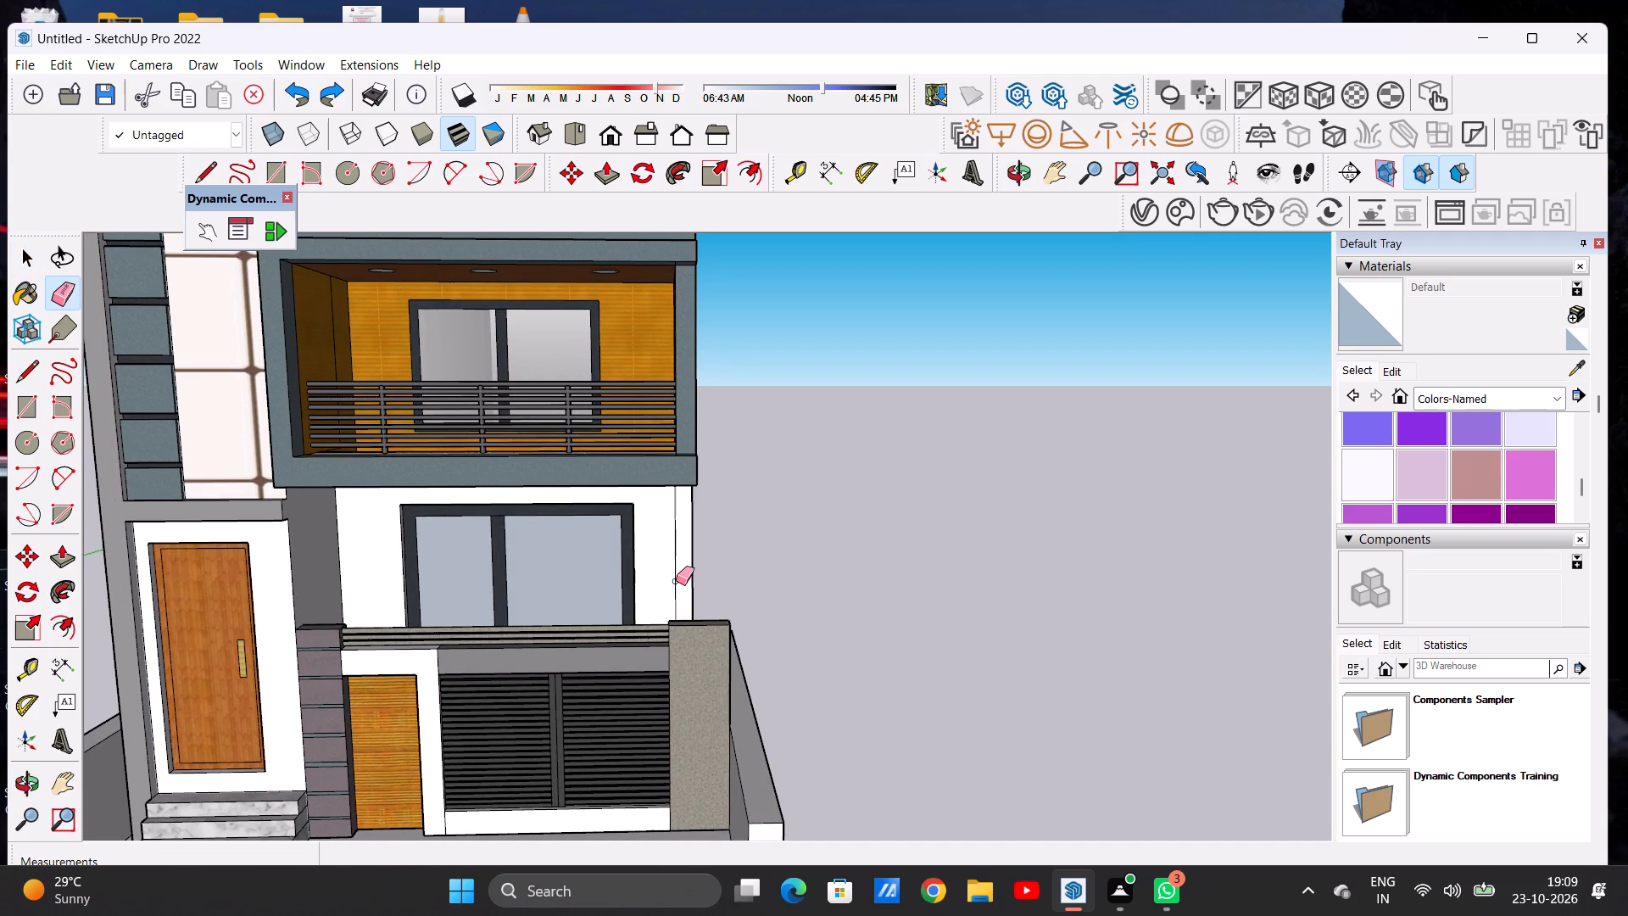
scroll(676, 581, "up", 3)
scroll(676, 581, "down", 1)
scroll(676, 581, "up", 1)
left_click_drag(680, 557, 669, 573)
key("space")
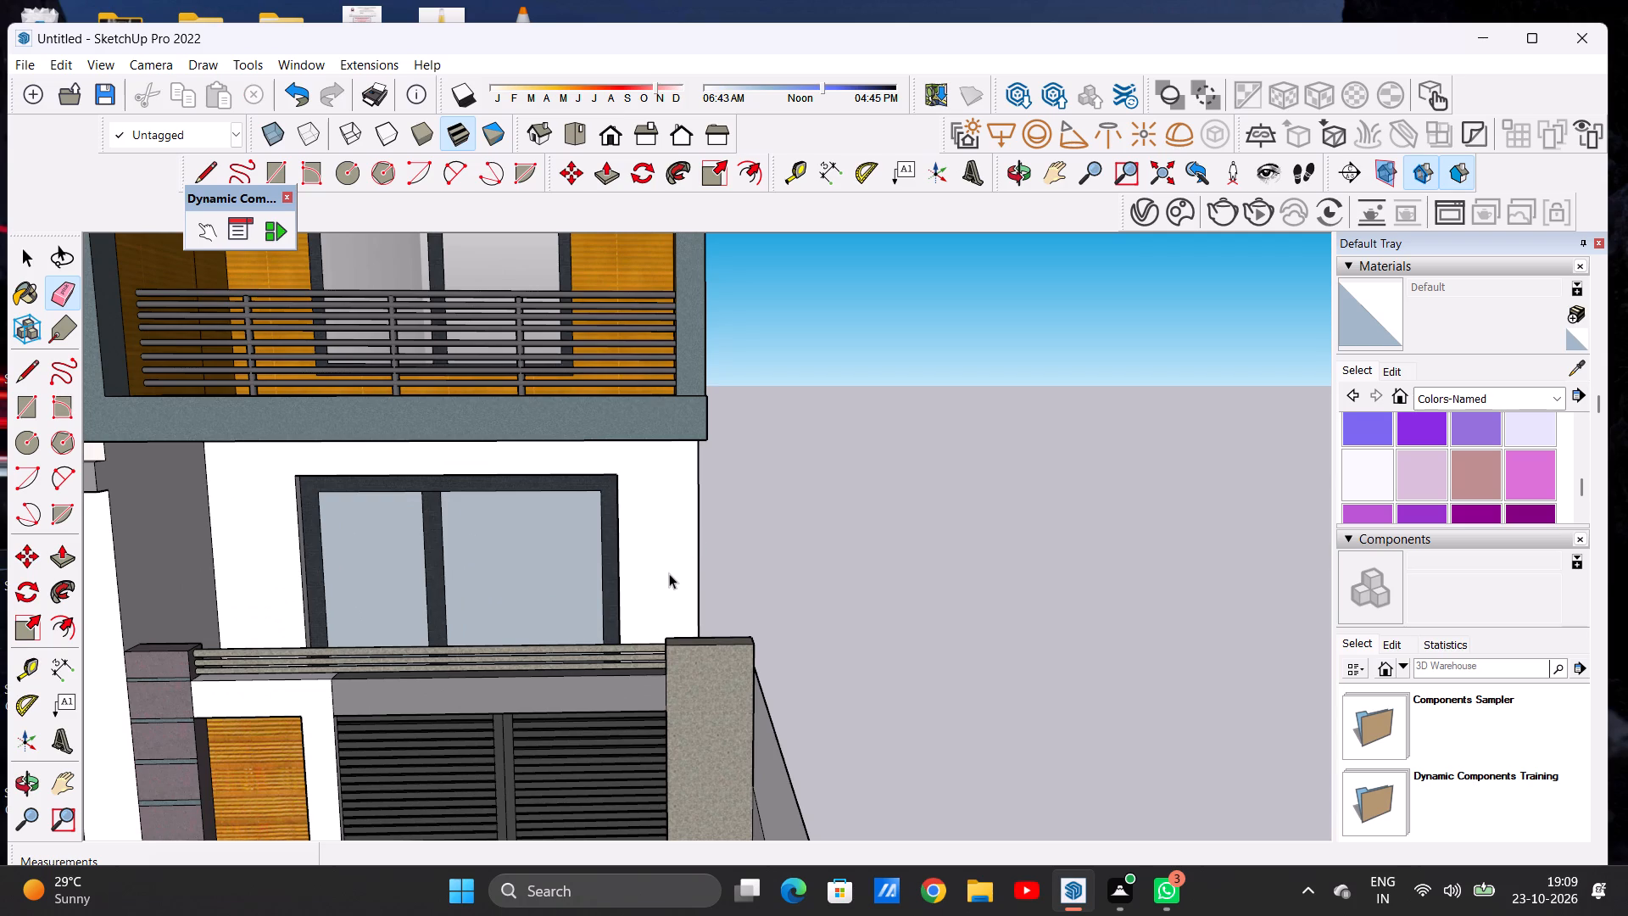
Paint the white wall around the ground-floor window with Terrazzo Tile Accent from the Tile collection.
scroll(667, 573, "down", 8)
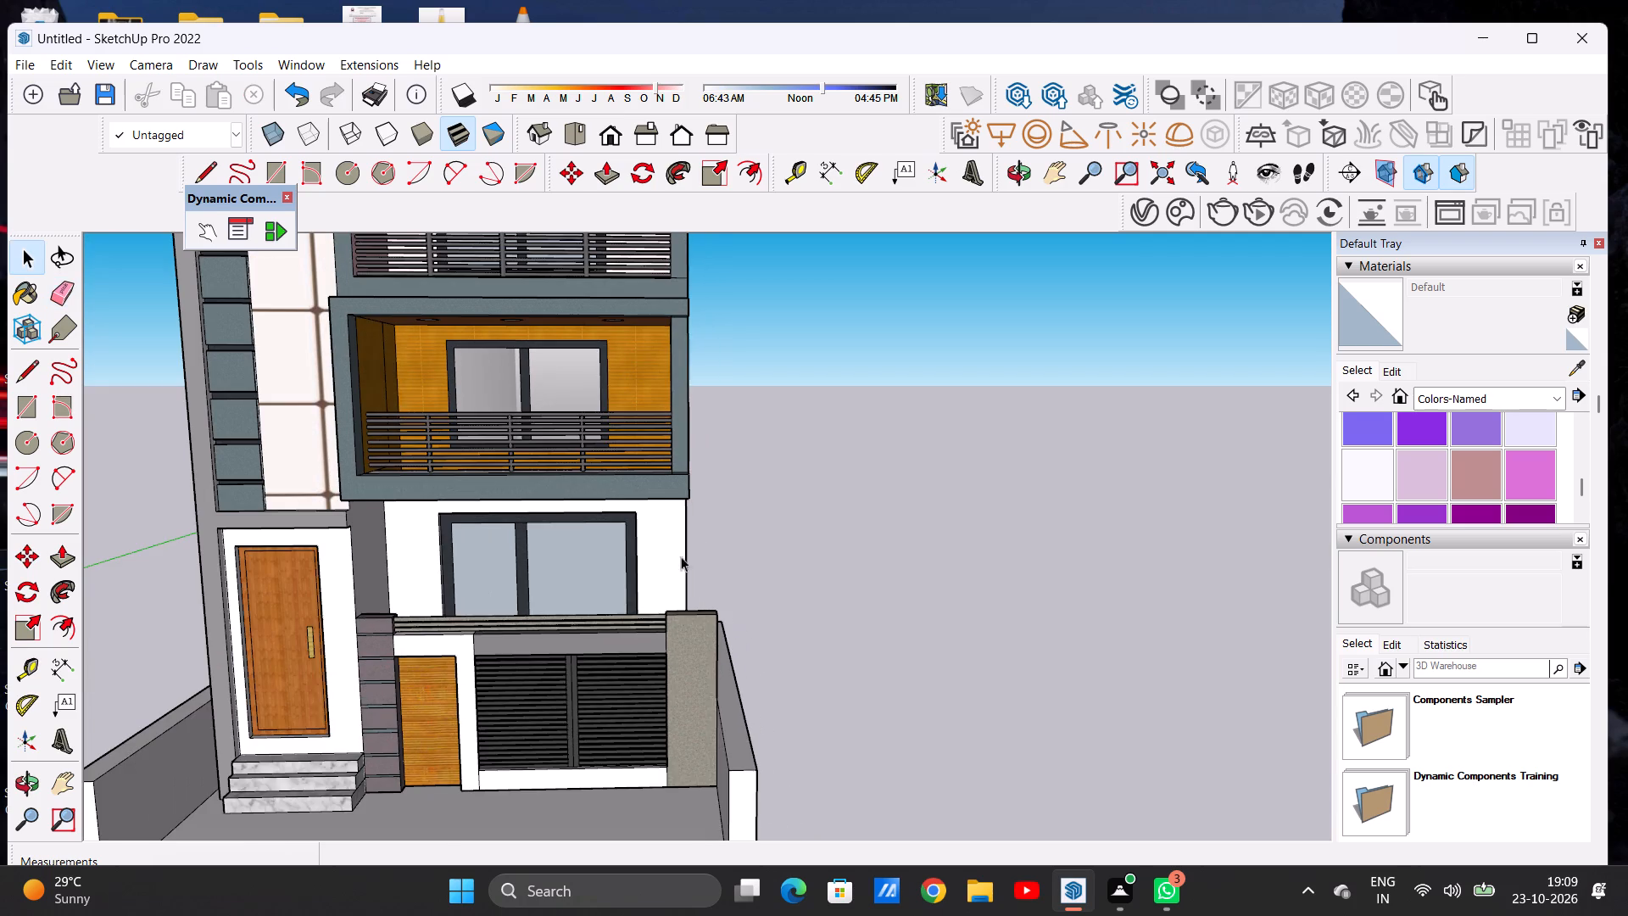
left_click(1436, 393)
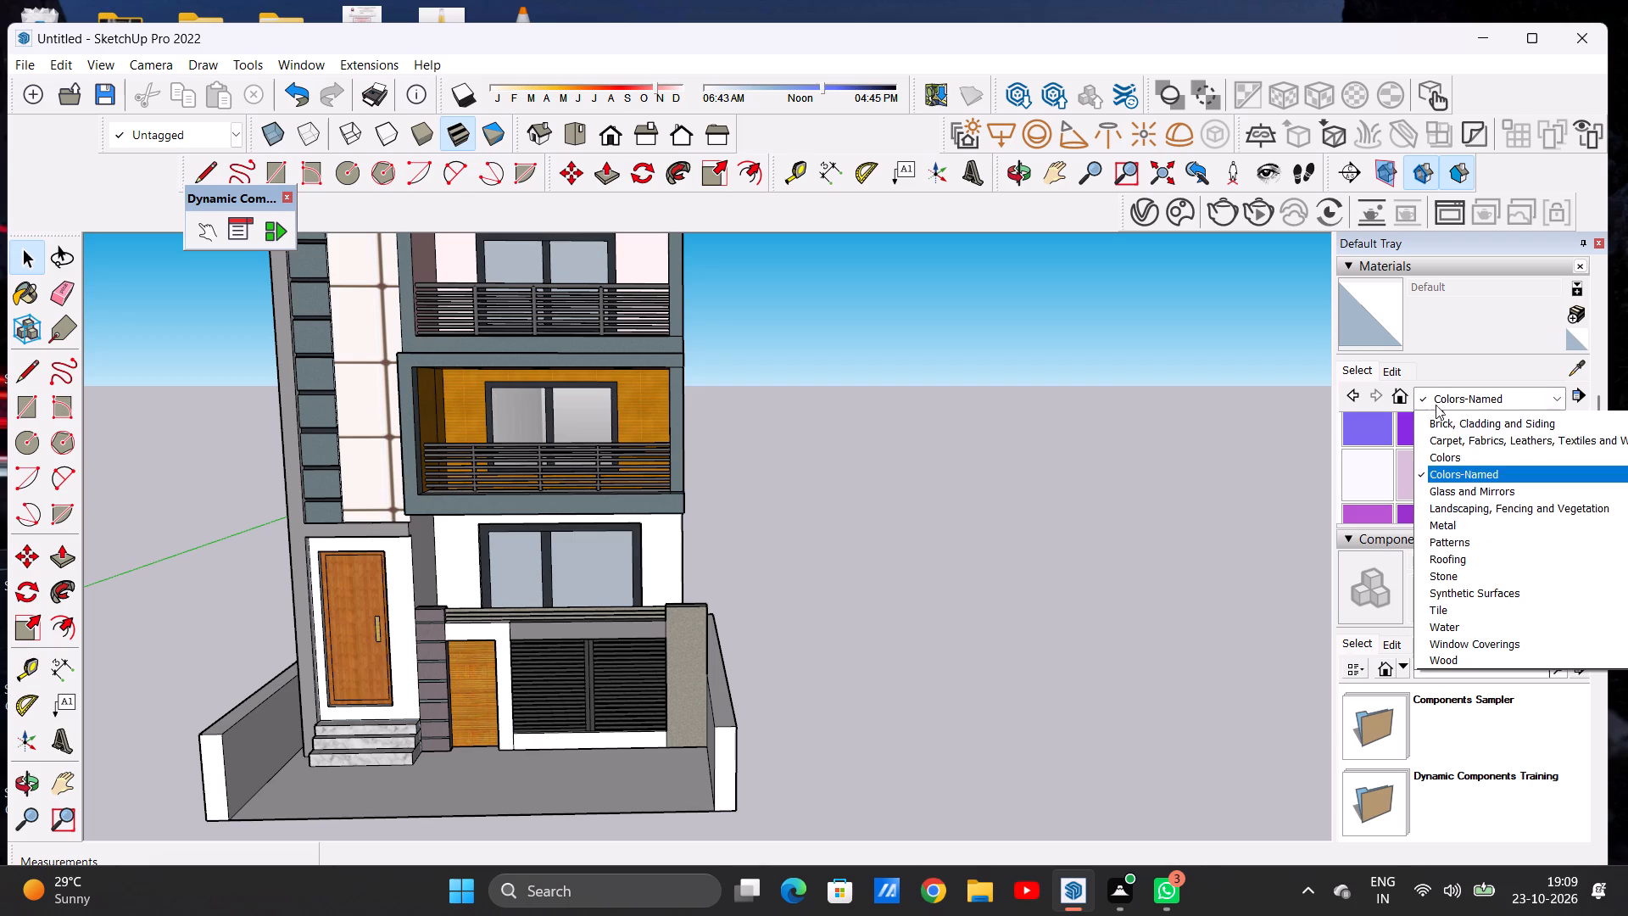
left_click(1435, 623)
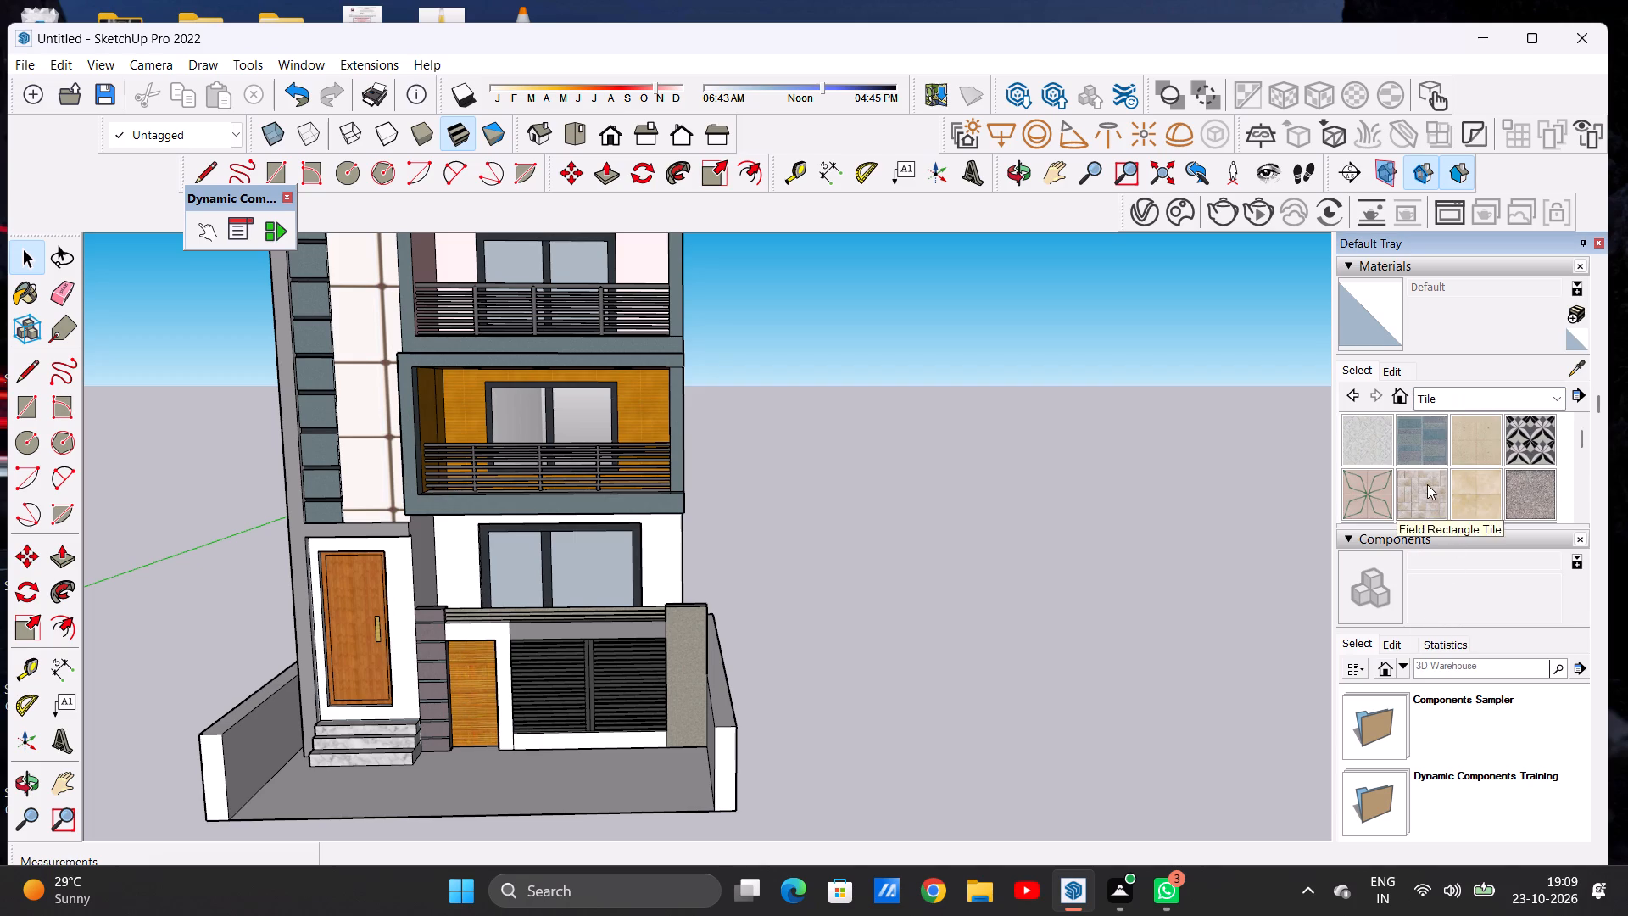
scroll(1426, 477, "down", 2)
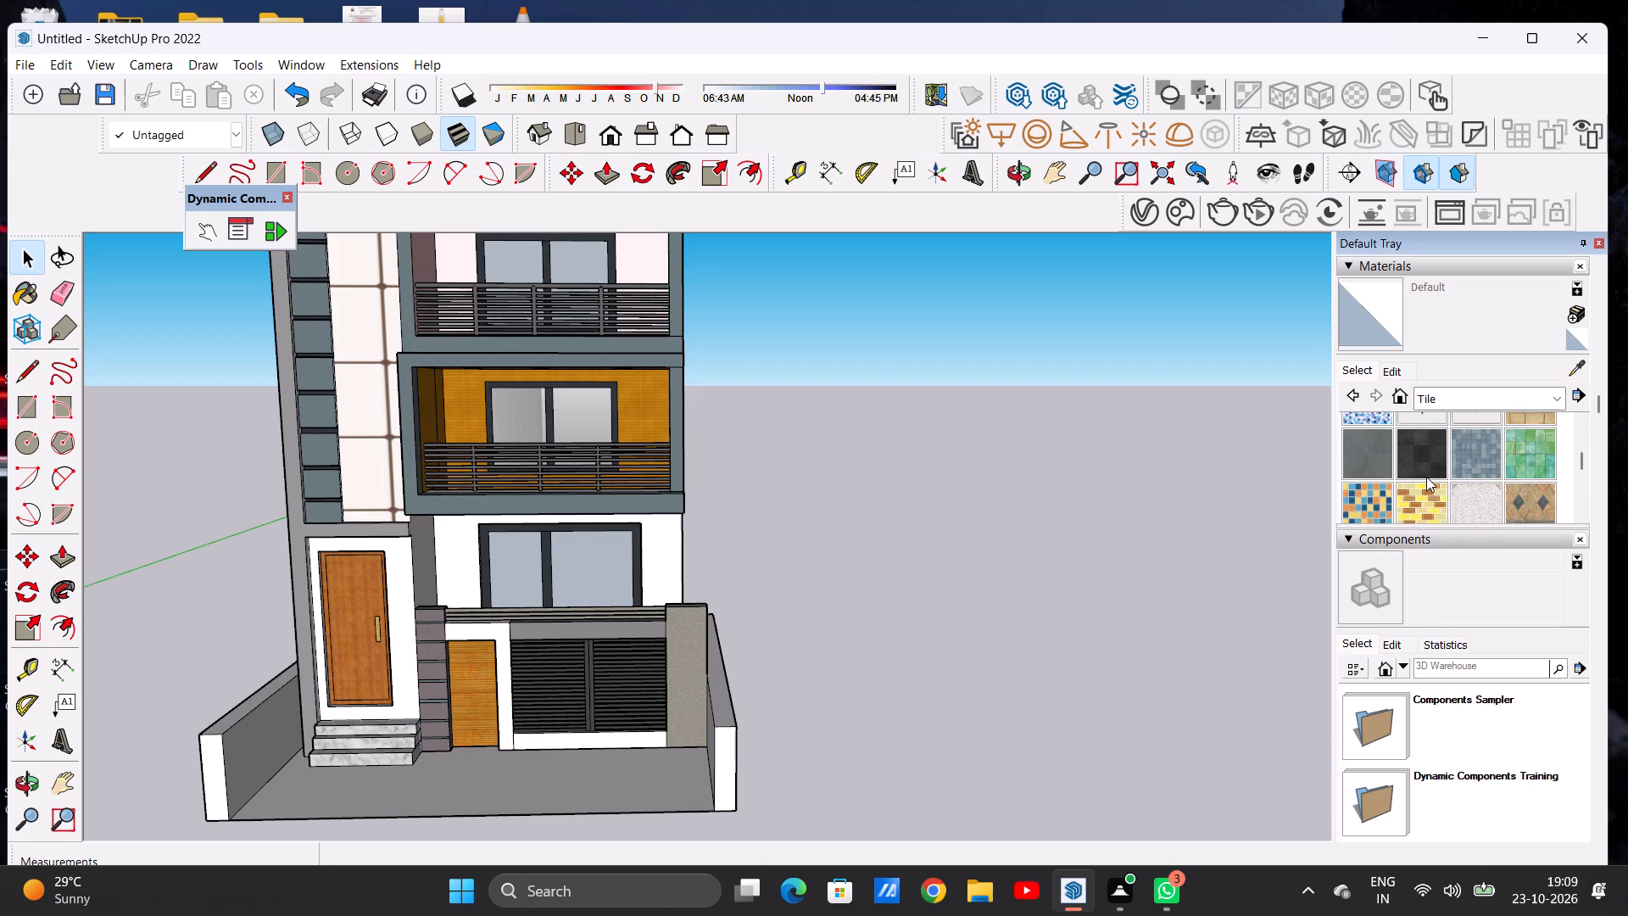
left_click(1481, 499)
scroll(498, 554, "up", 6)
left_click(434, 554)
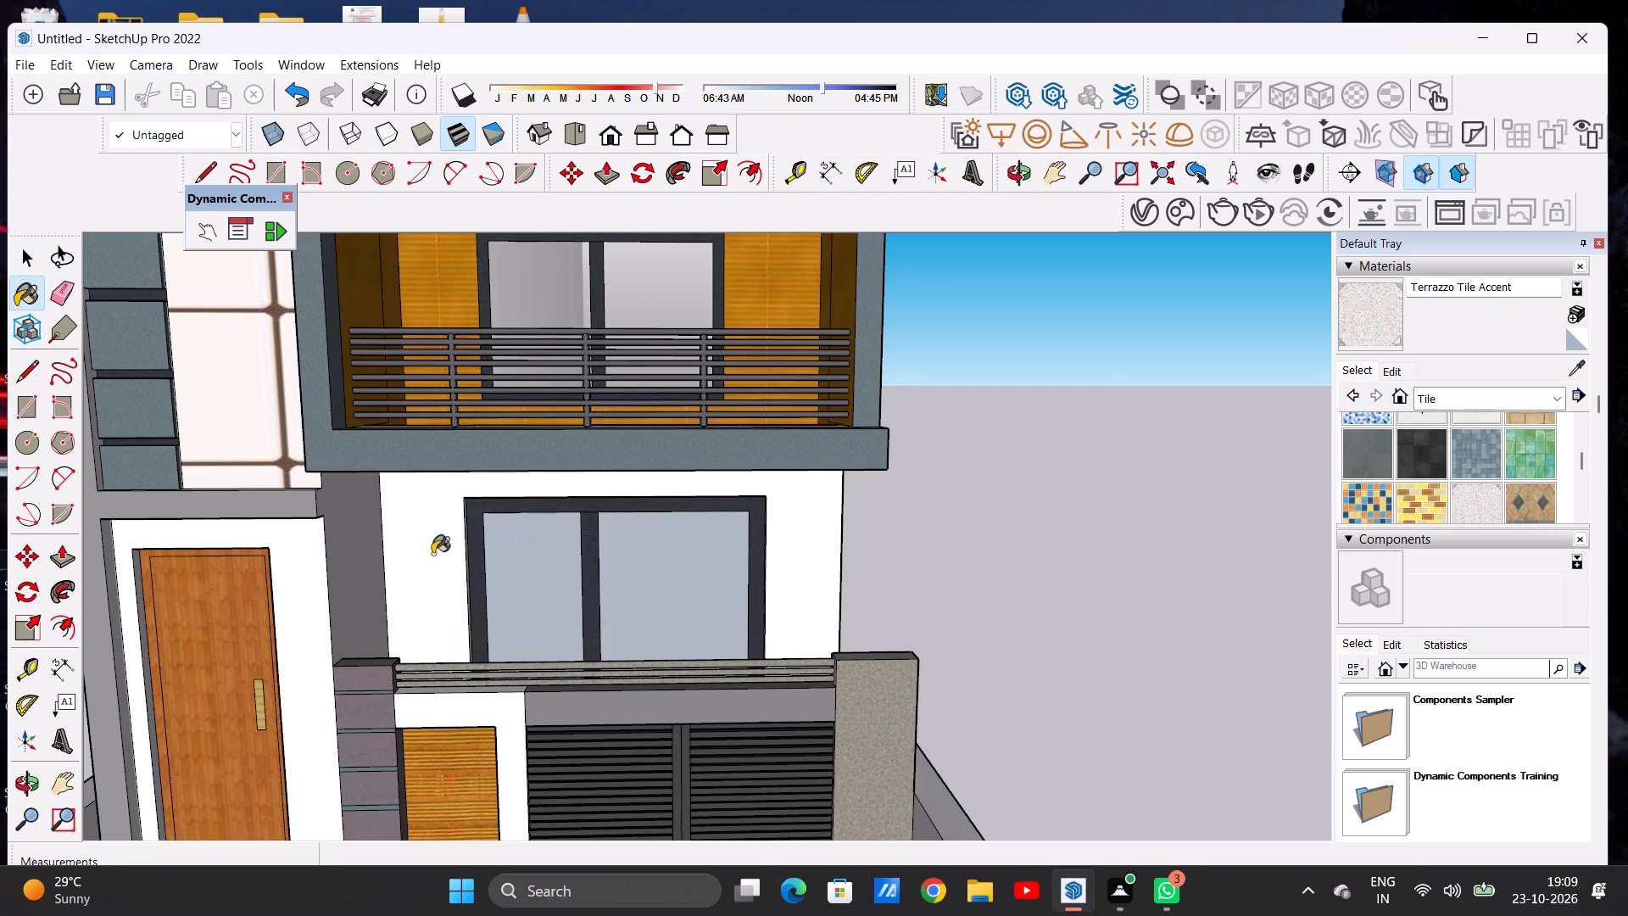
Paint the white wall around the entrance door with Terrazzo Tile Accent.
scroll(432, 554, "up", 3)
left_click(292, 588)
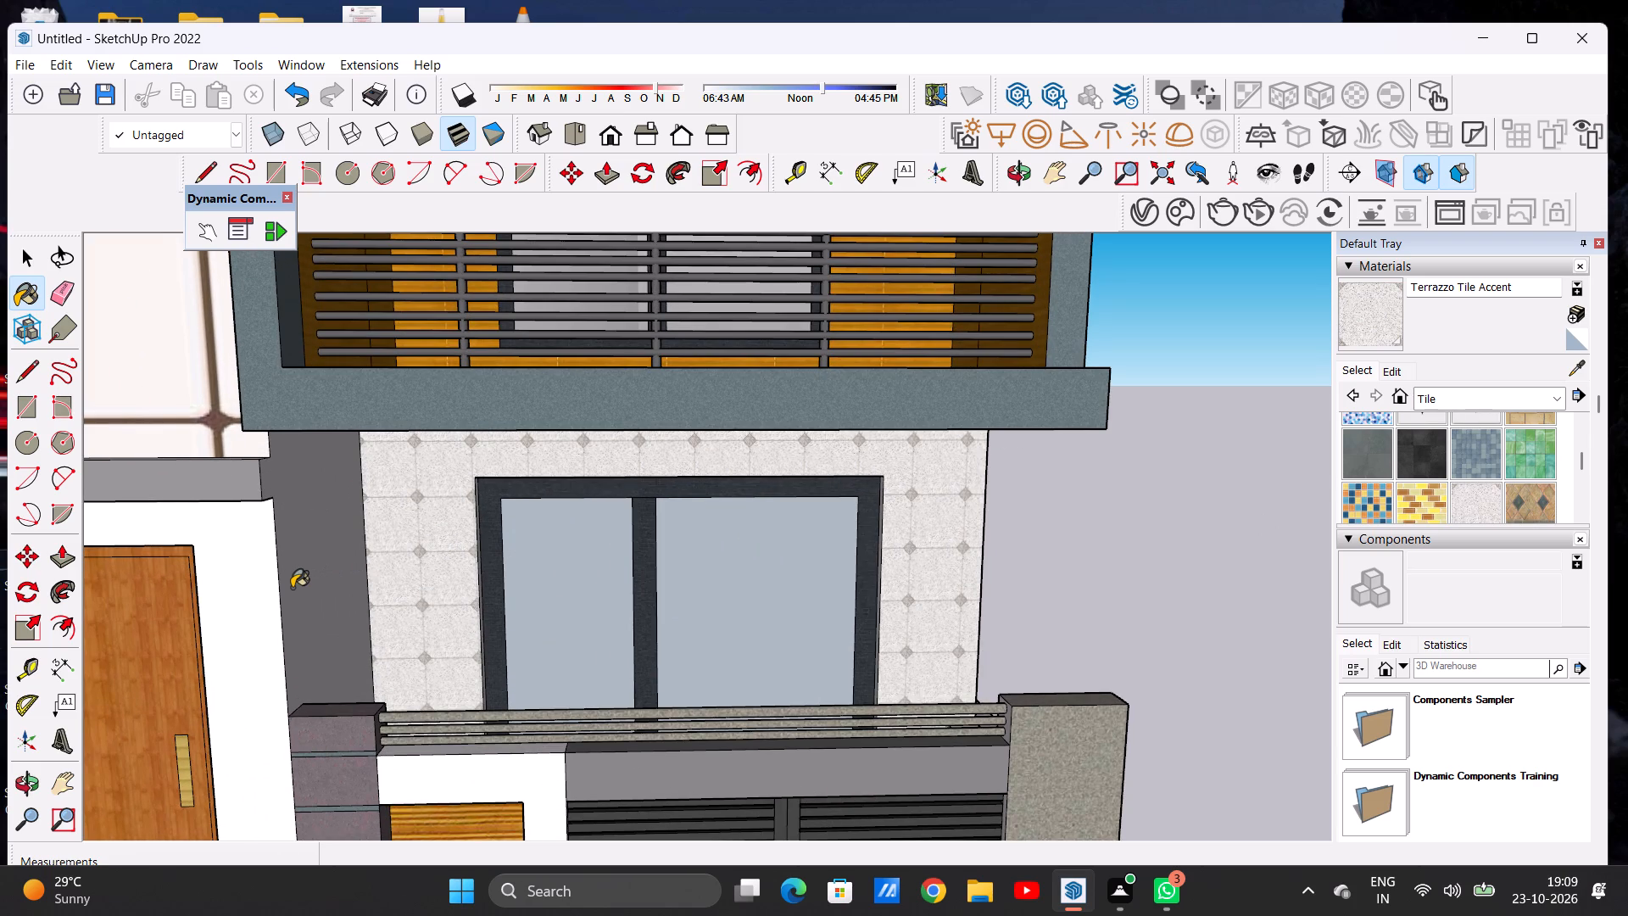
left_click(264, 610)
scroll(429, 556, "down", 13)
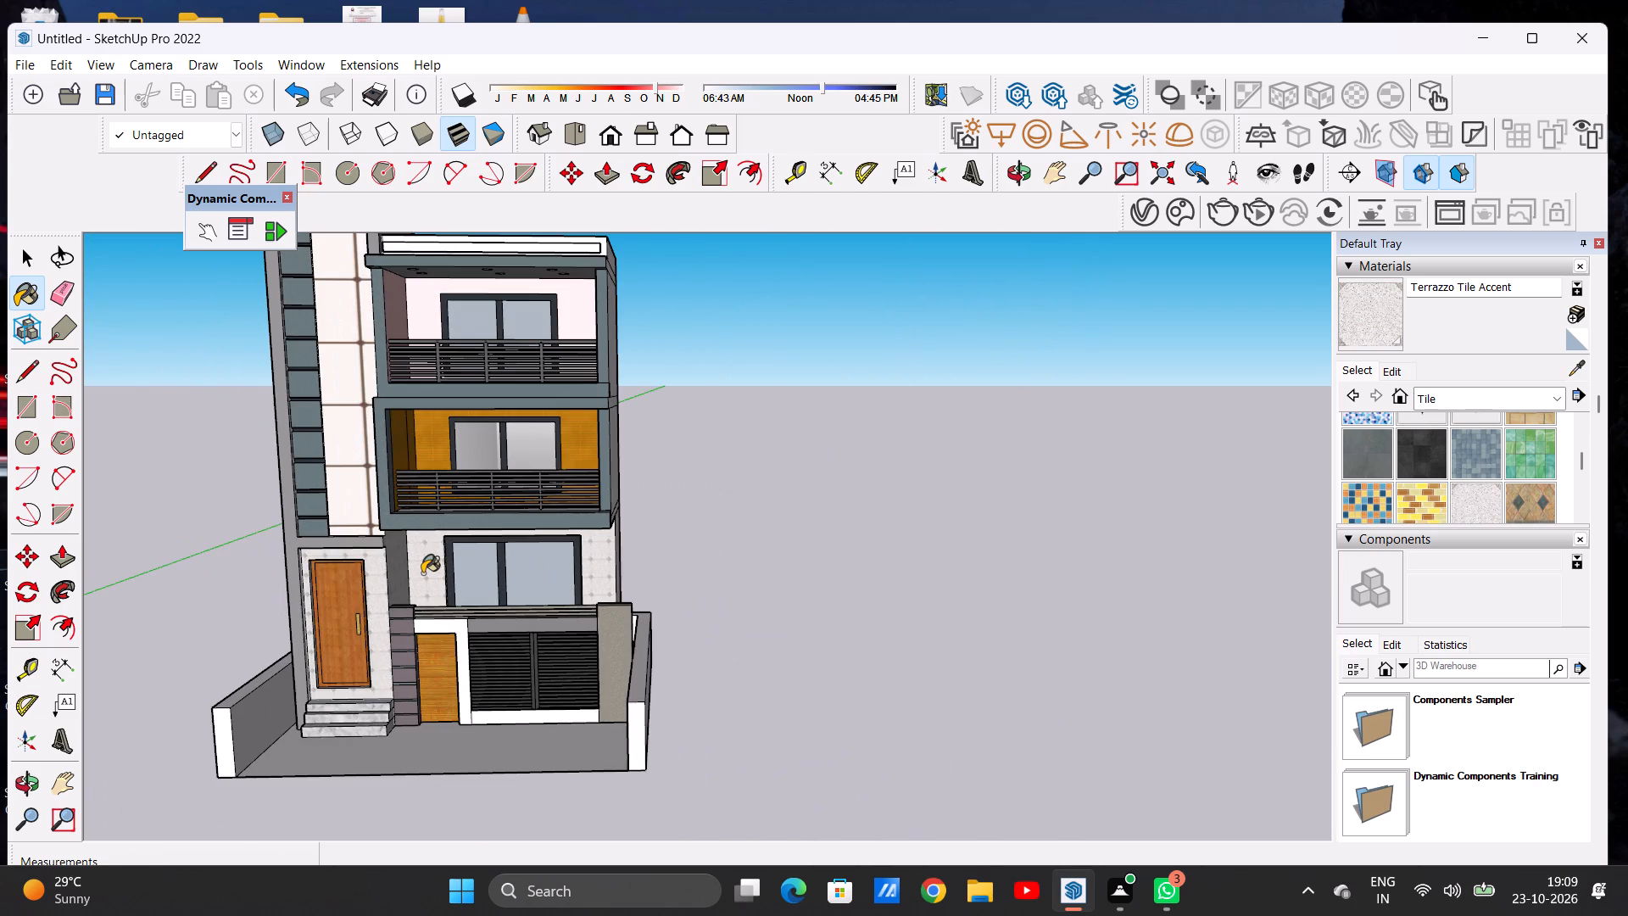
scroll(422, 573, "up", 4)
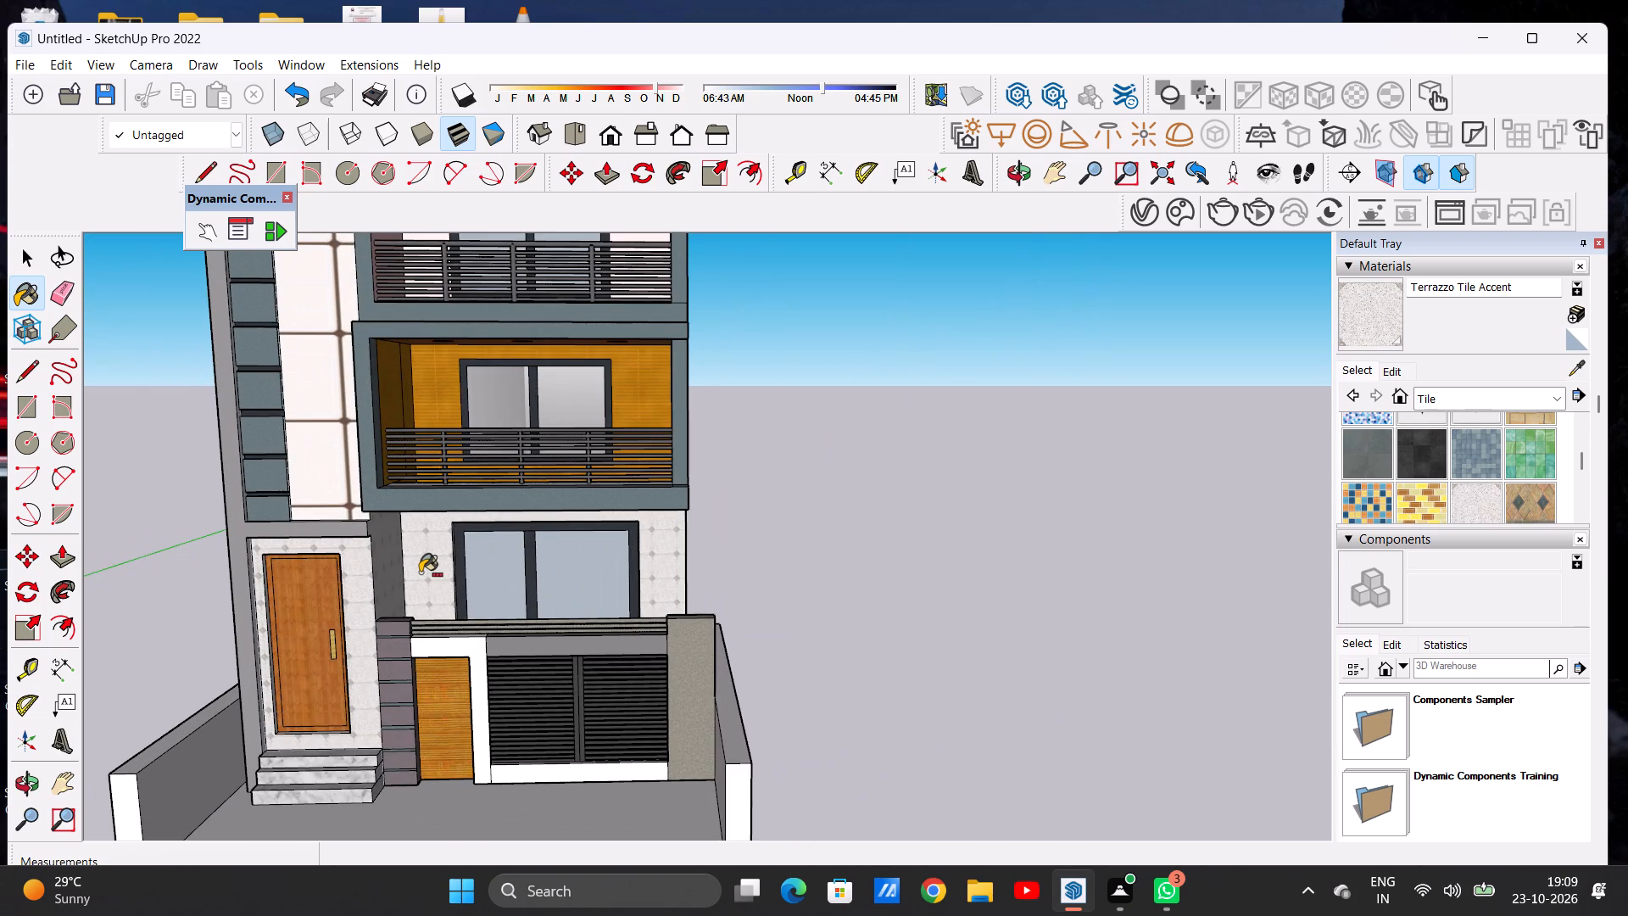
Undo the Terrazzo Tile Accent painting on the walls around the entrance door and the ground-floor window.
key("ctrl+z")
key("ctrl+z")
key("ctrl+z")
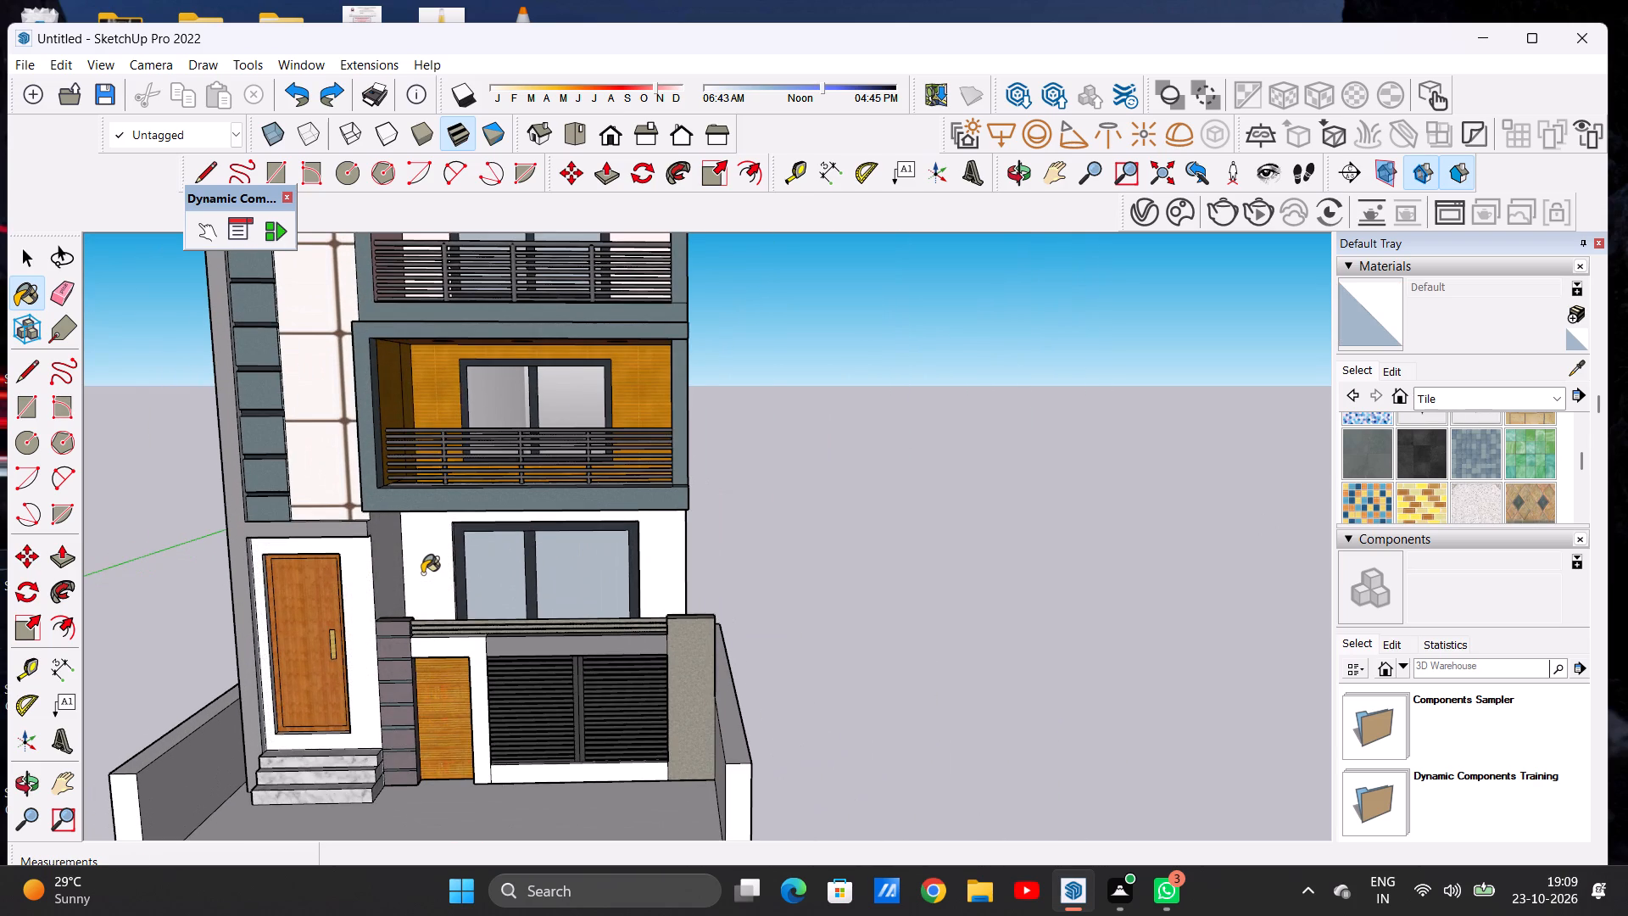
key("space")
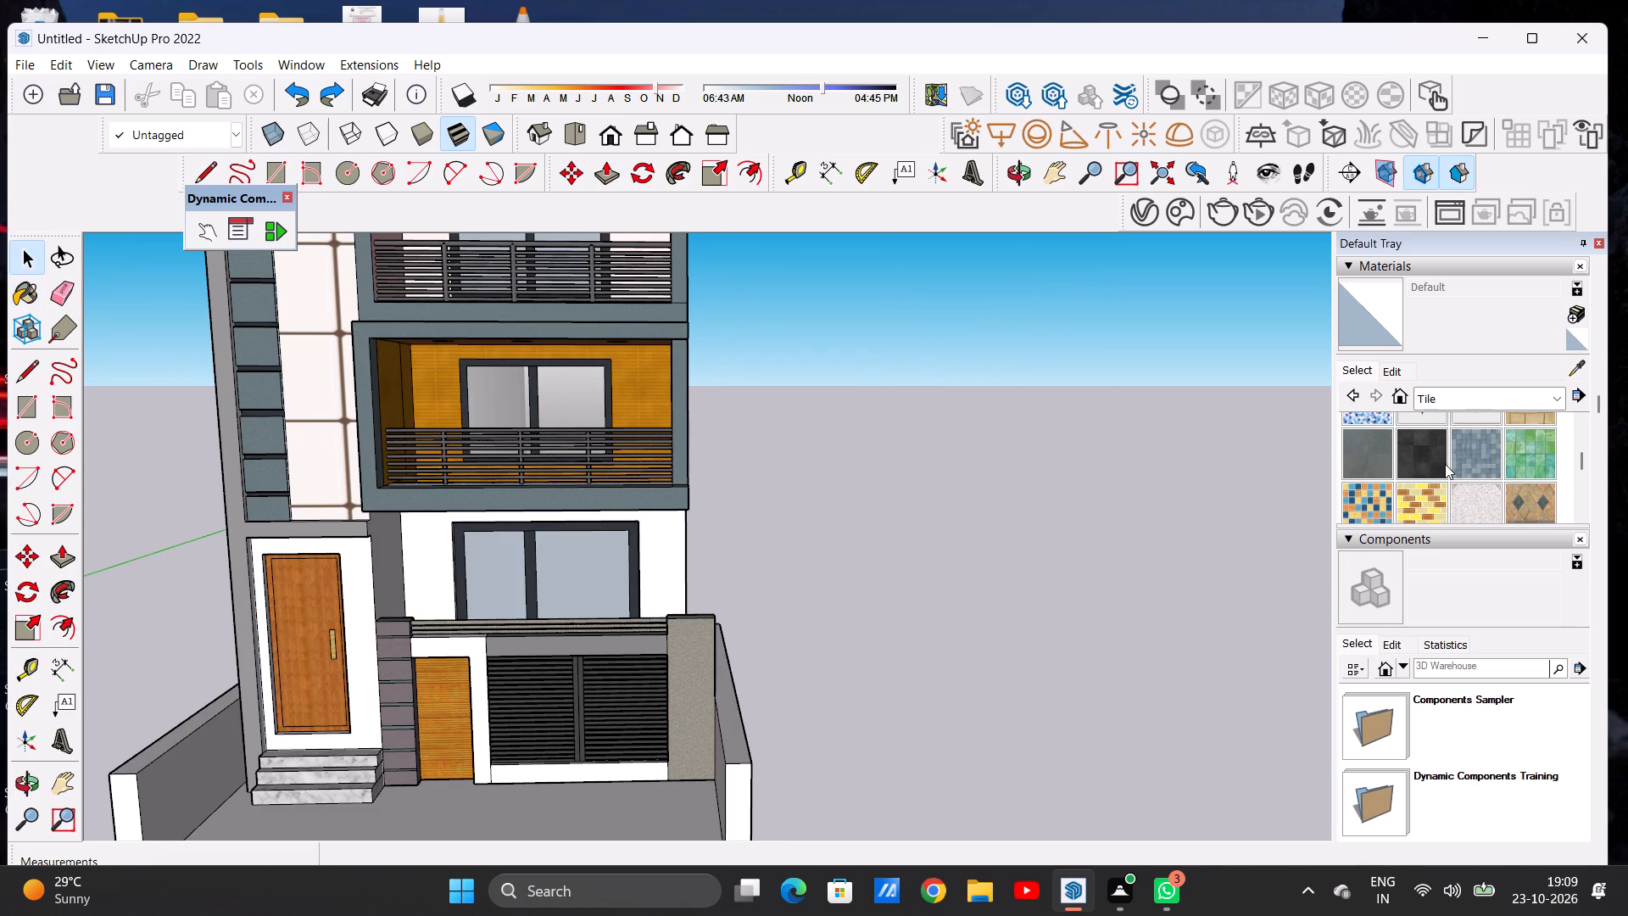
Paint the white wall around the ground-floor window with White Subway Tile from the Tile collection.
scroll(1445, 466, "down", 3)
left_click(1413, 458)
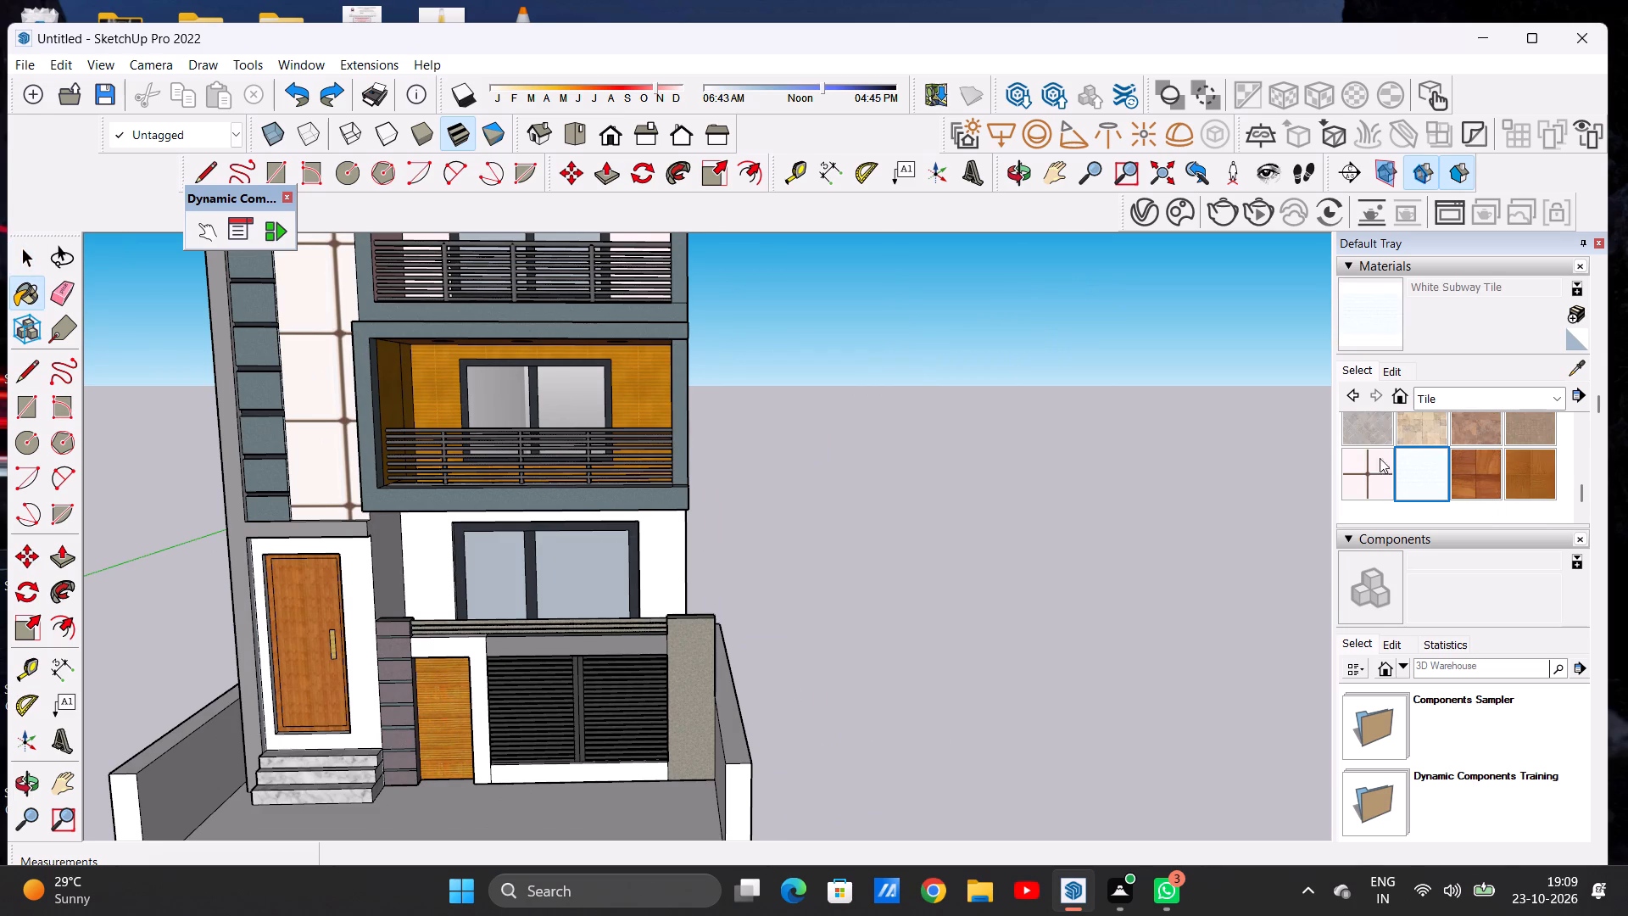
left_click(420, 550)
scroll(449, 574, "up", 9)
scroll(435, 569, "down", 1)
scroll(433, 569, "up", 3)
scroll(404, 558, "down", 1)
scroll(404, 558, "up", 15)
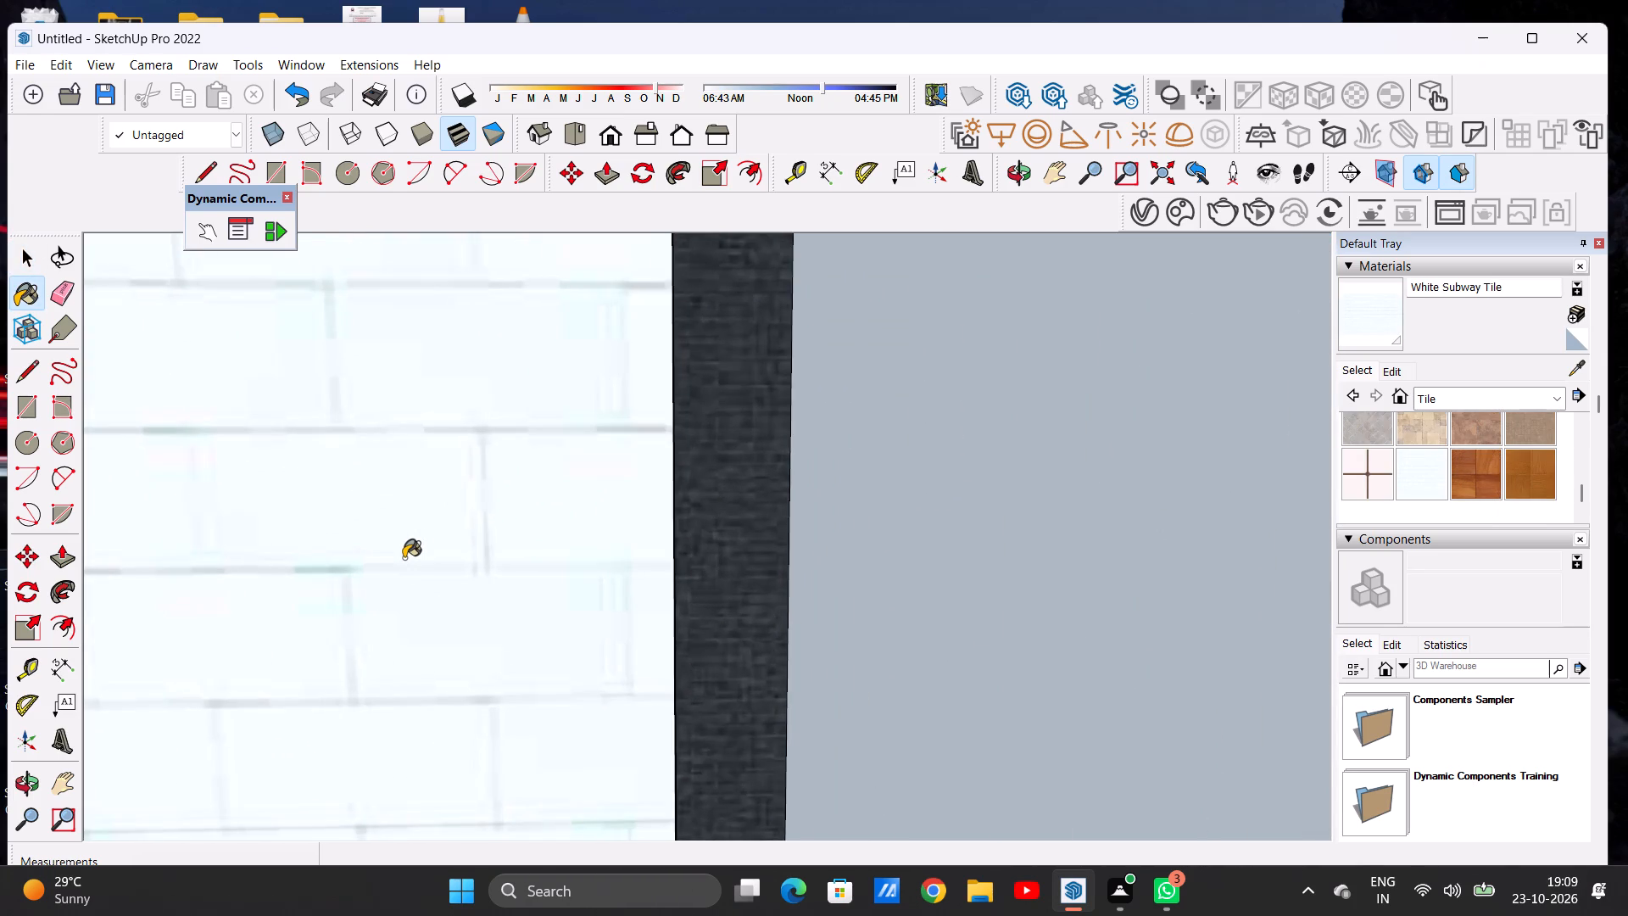
scroll(406, 528, "down", 20)
scroll(406, 528, "down", 10)
scroll(383, 528, "up", 6)
scroll(381, 529, "down", 1)
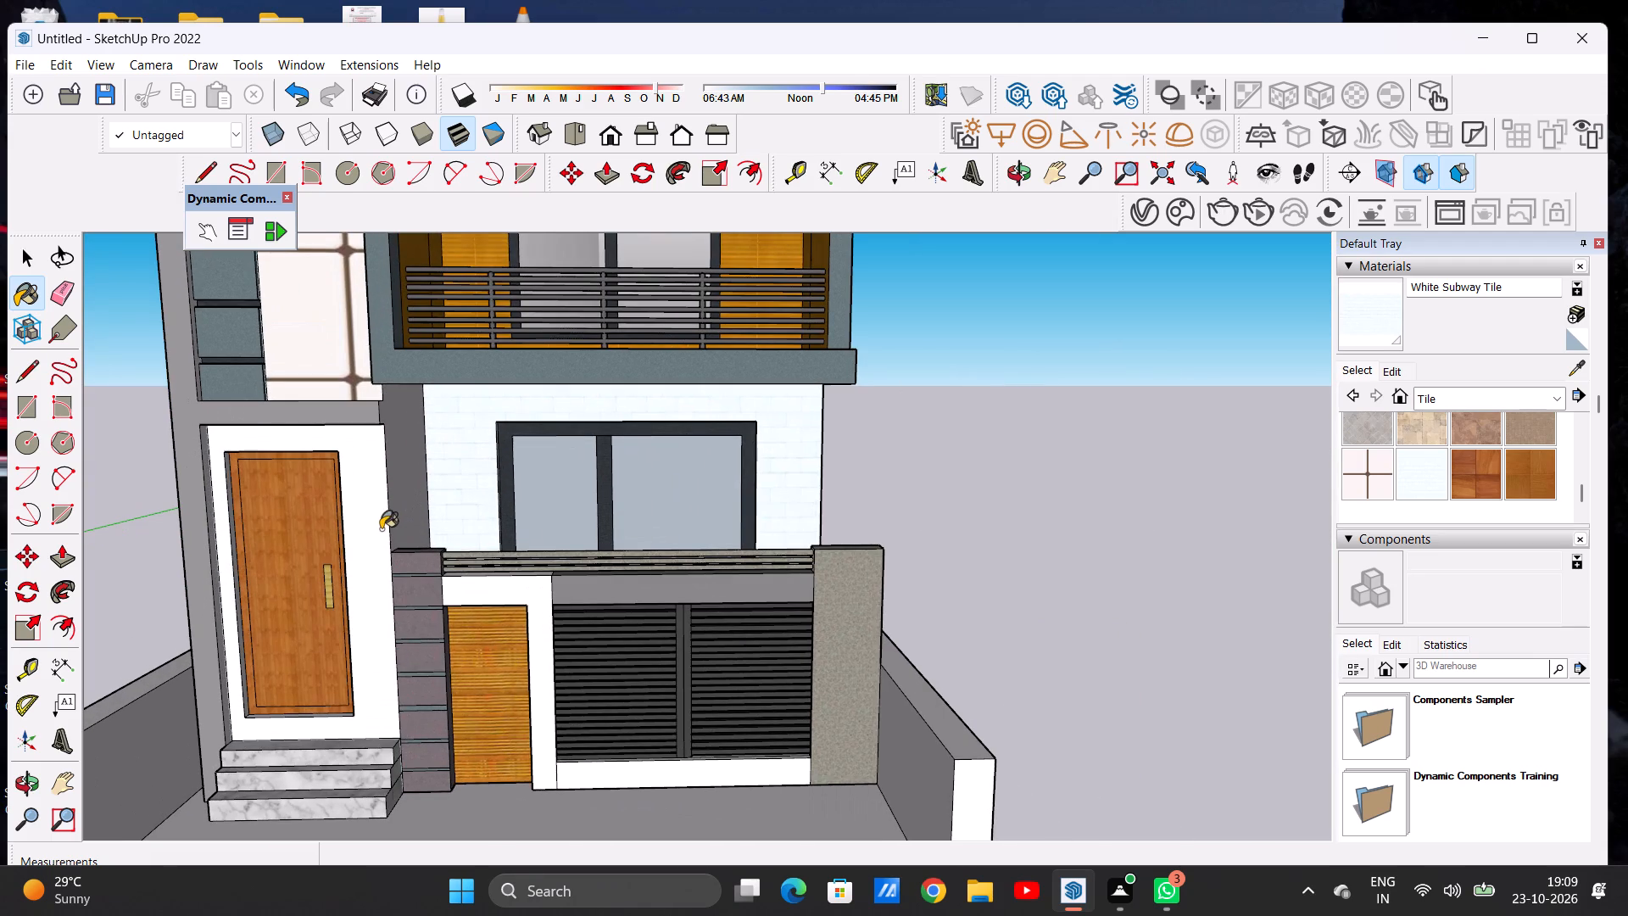
Paint the entrance door's surround and the return wall between it and the ground-floor window wall with White Subway Tile.
left_click(372, 529)
scroll(505, 466, "up", 5)
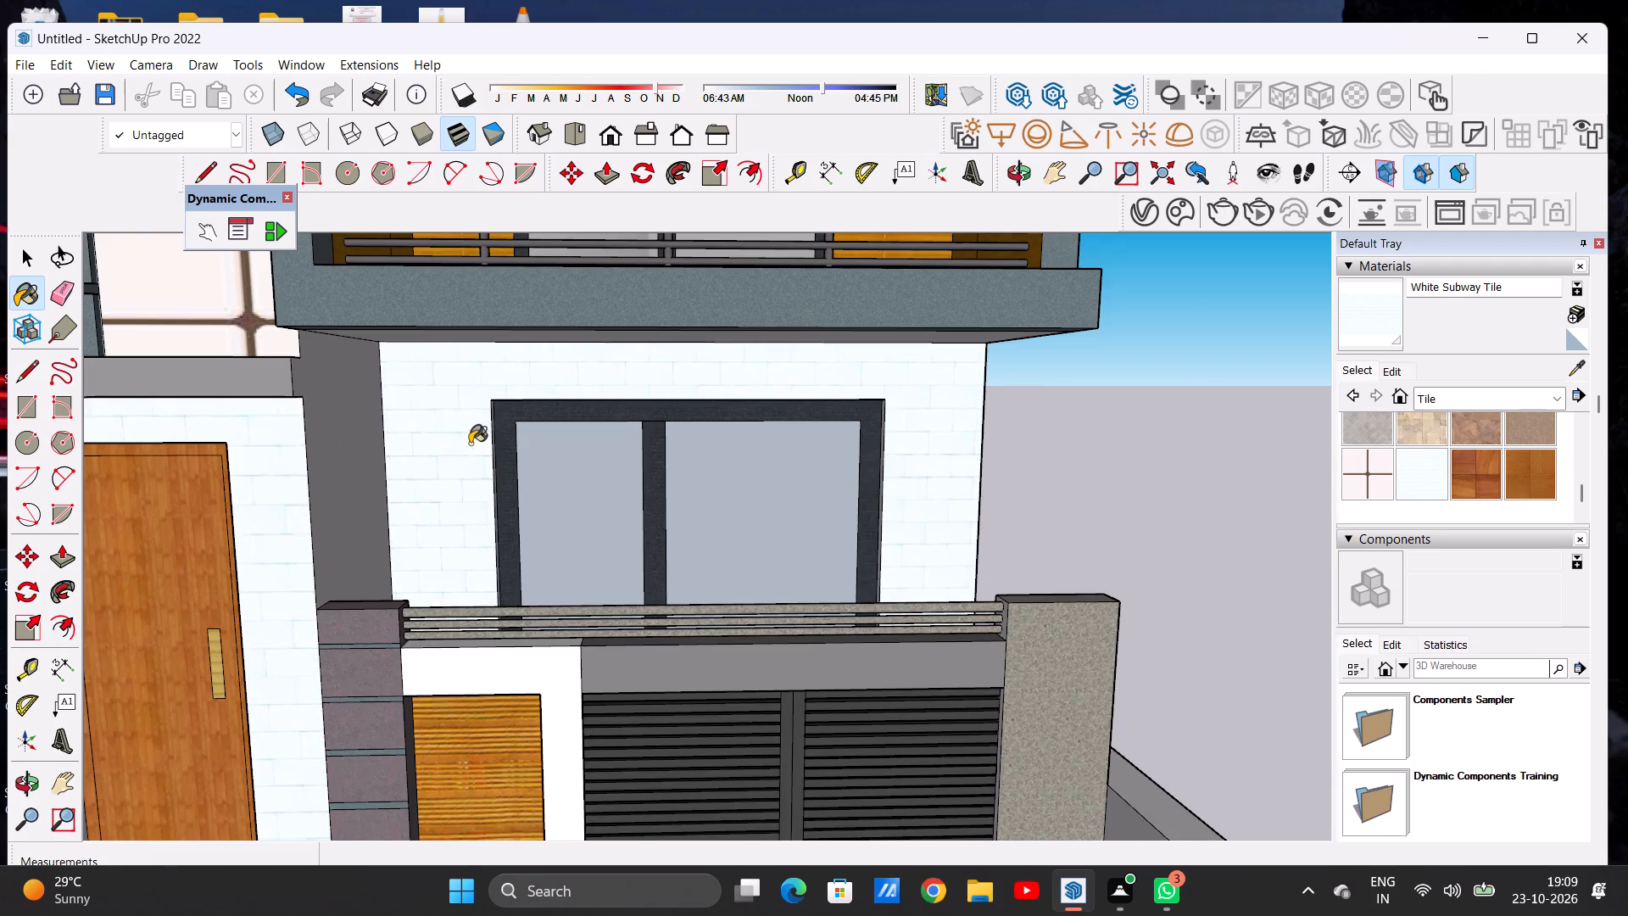
middle_click_drag(455, 437, 257, 473)
scroll(356, 418, "up", 7)
left_click(399, 399)
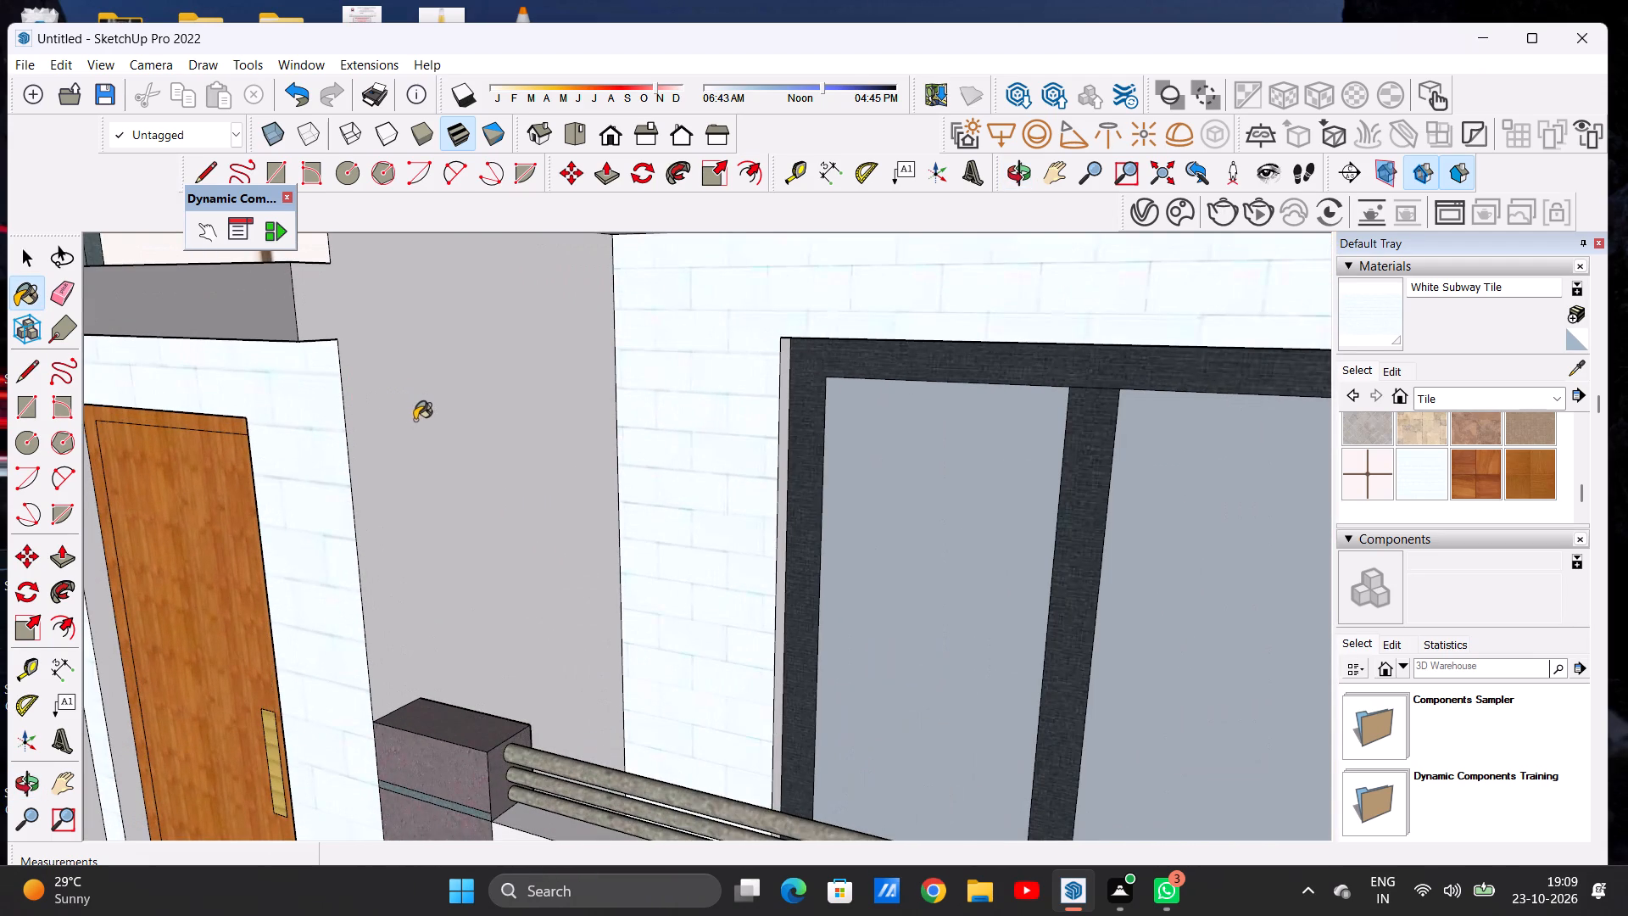
Paint the white frame around the small wooden gate and the low strip beneath the black louvred gate with White Subway Tile.
scroll(412, 420, "down", 20)
scroll(412, 420, "down", 4)
middle_click_drag(449, 433, 643, 431)
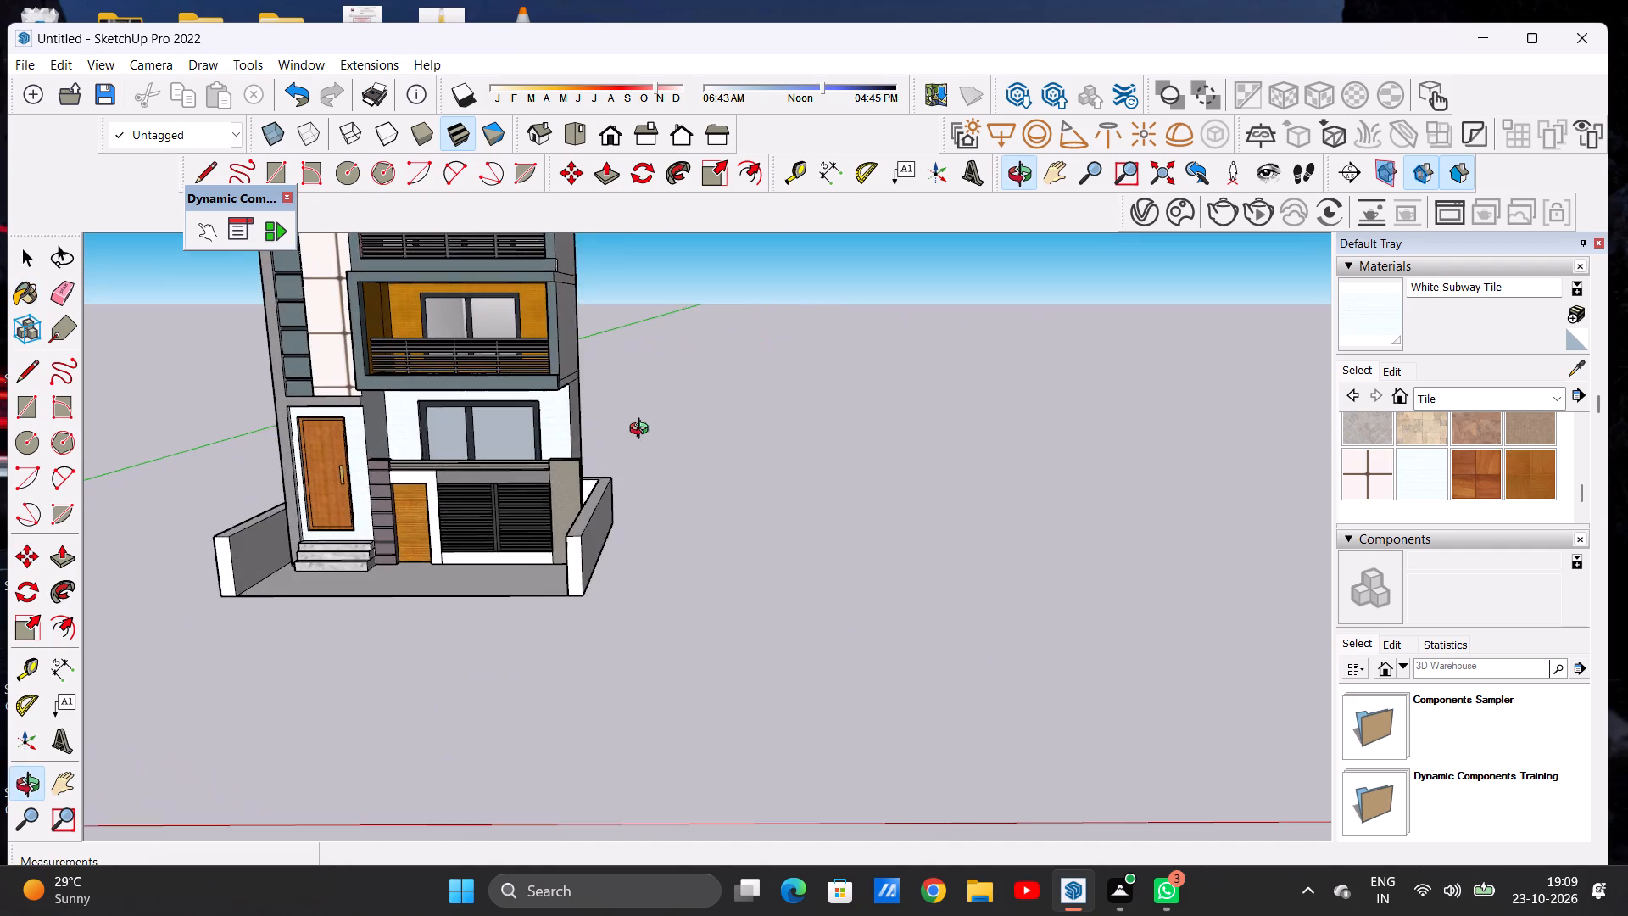
middle_click_drag(643, 431, 689, 426)
scroll(765, 369, "down", 5)
scroll(532, 473, "up", 2)
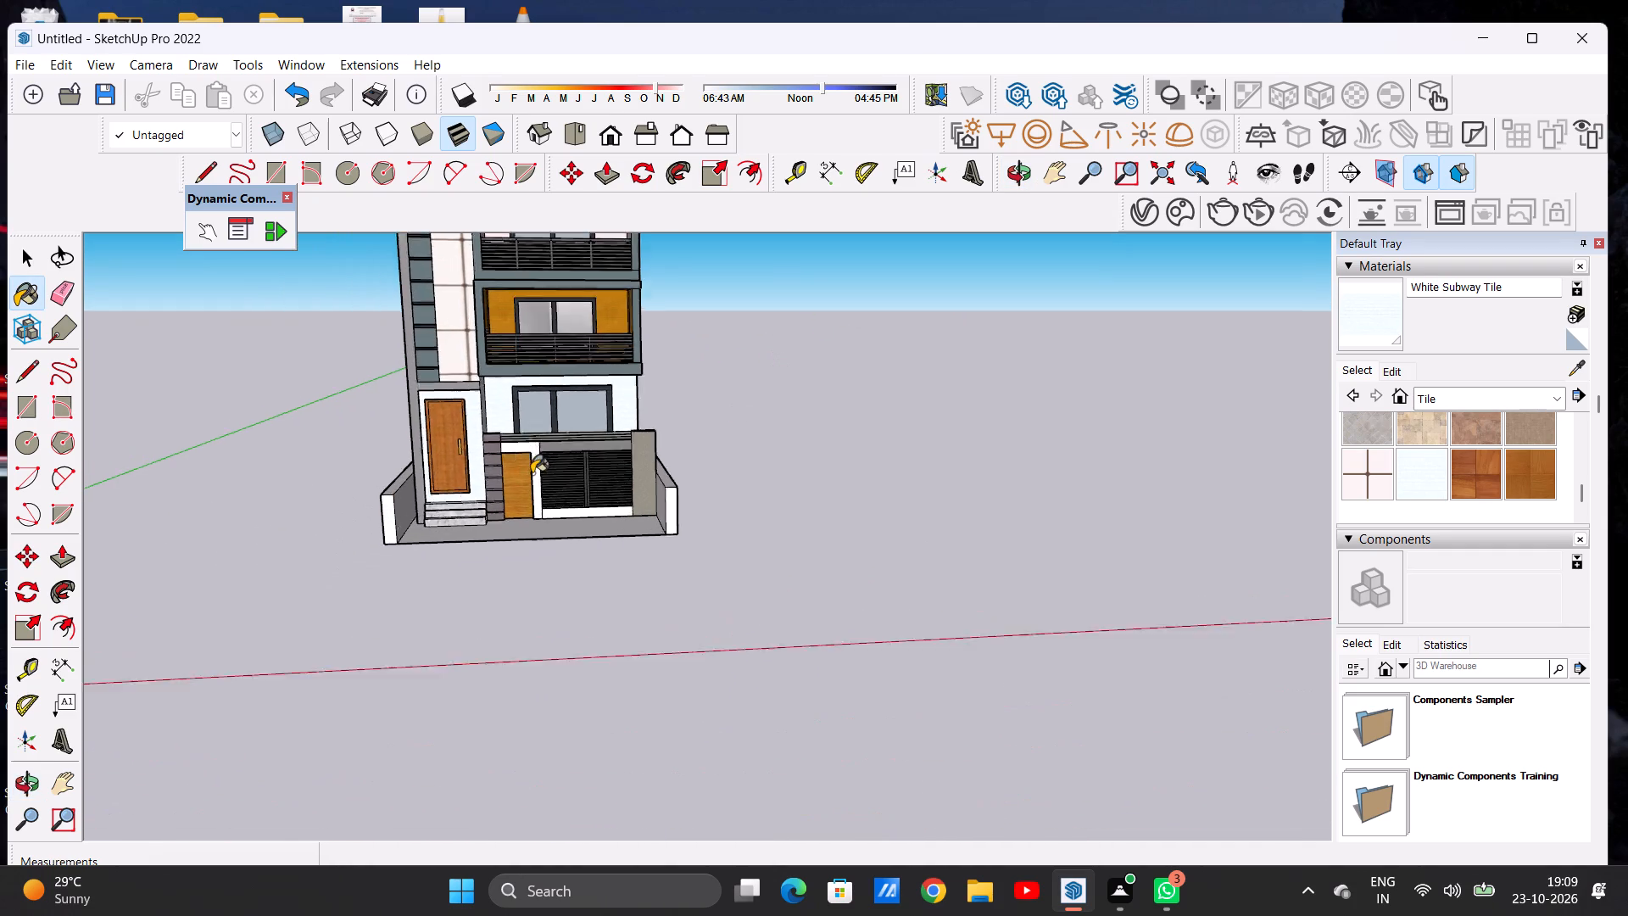
scroll(532, 473, "up", 13)
scroll(552, 446, "down", 1)
scroll(554, 446, "up", 1)
left_click(526, 477)
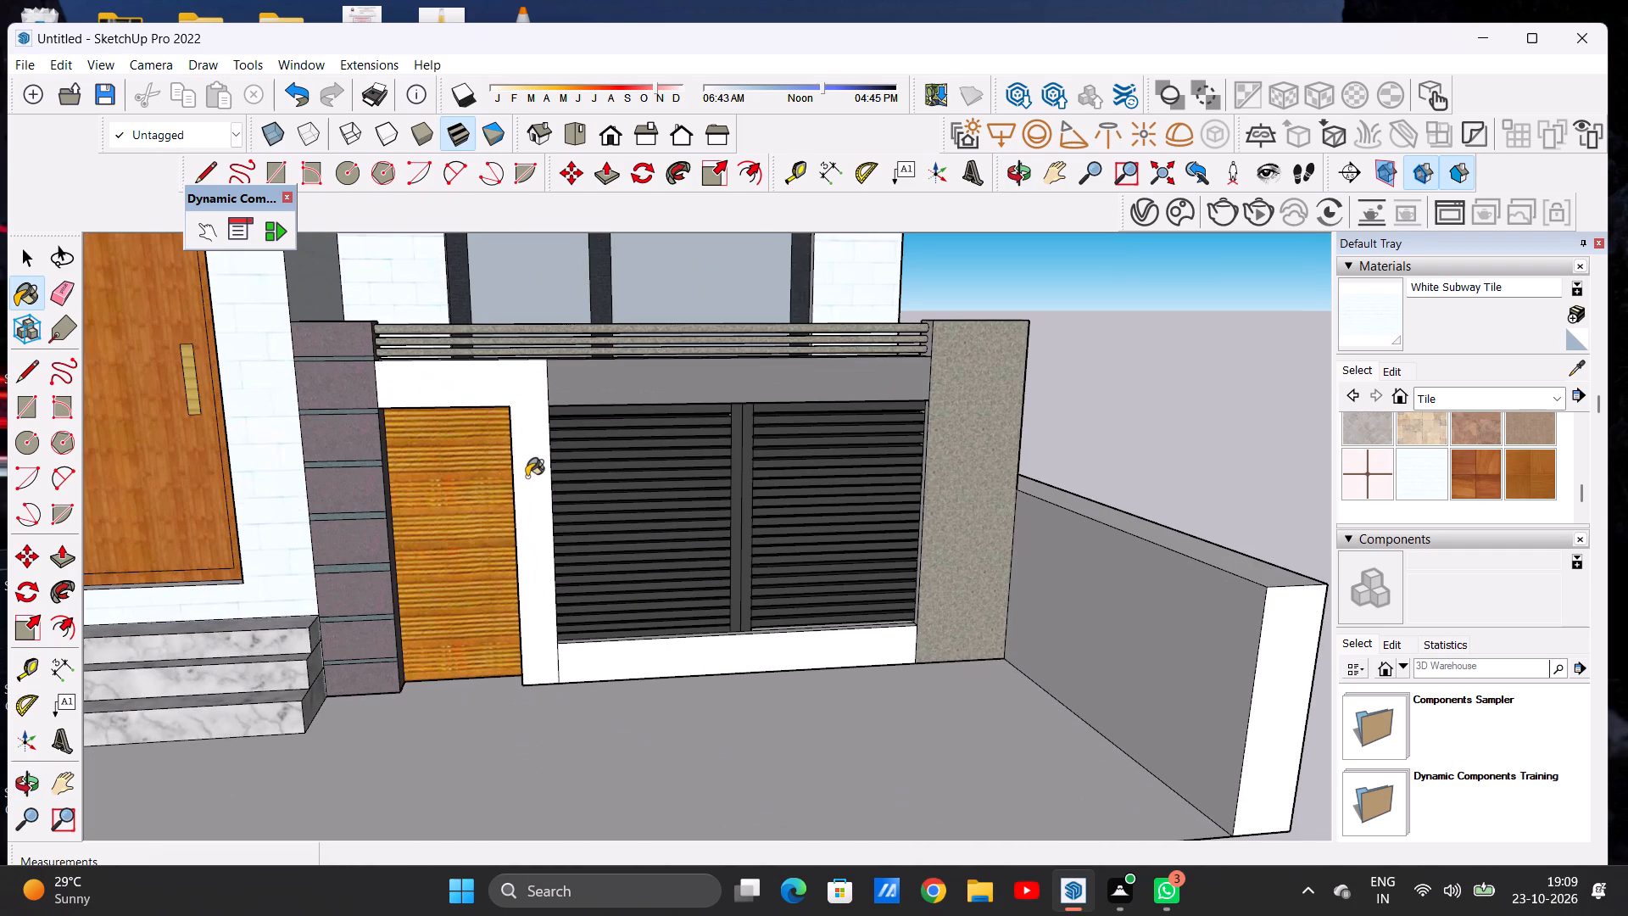
scroll(556, 661, "up", 6)
left_click(613, 662)
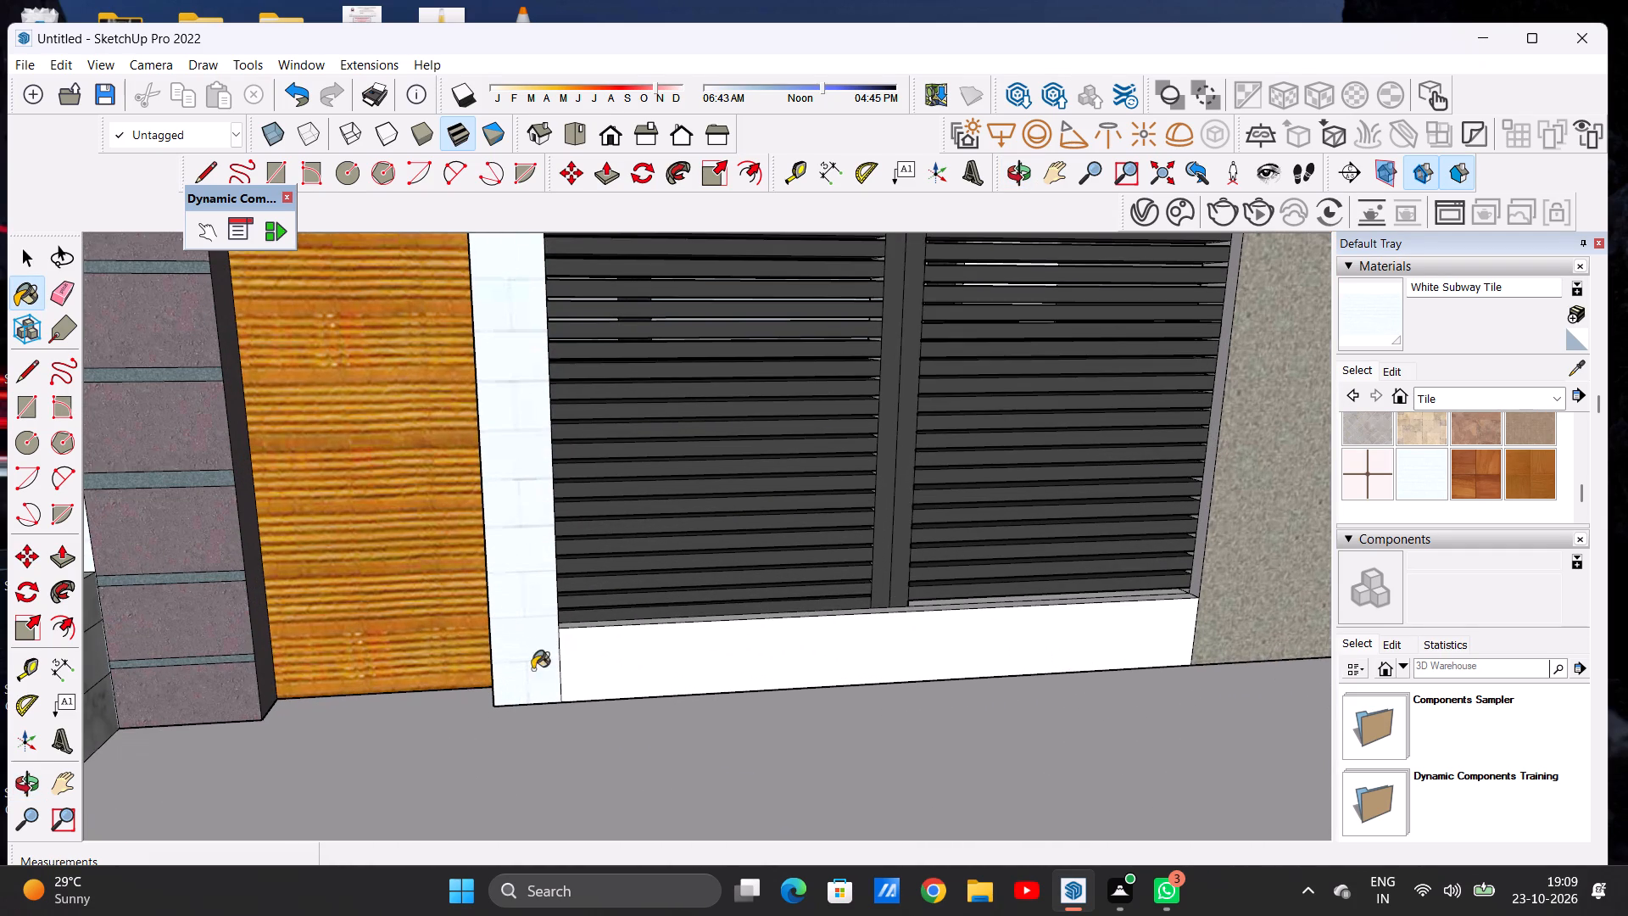
Paint the top face of the low ledge beneath the black louvred gate with White Subway Tile.
scroll(353, 541, "down", 8)
scroll(536, 533, "down", 2)
middle_click_drag(561, 553, 538, 642)
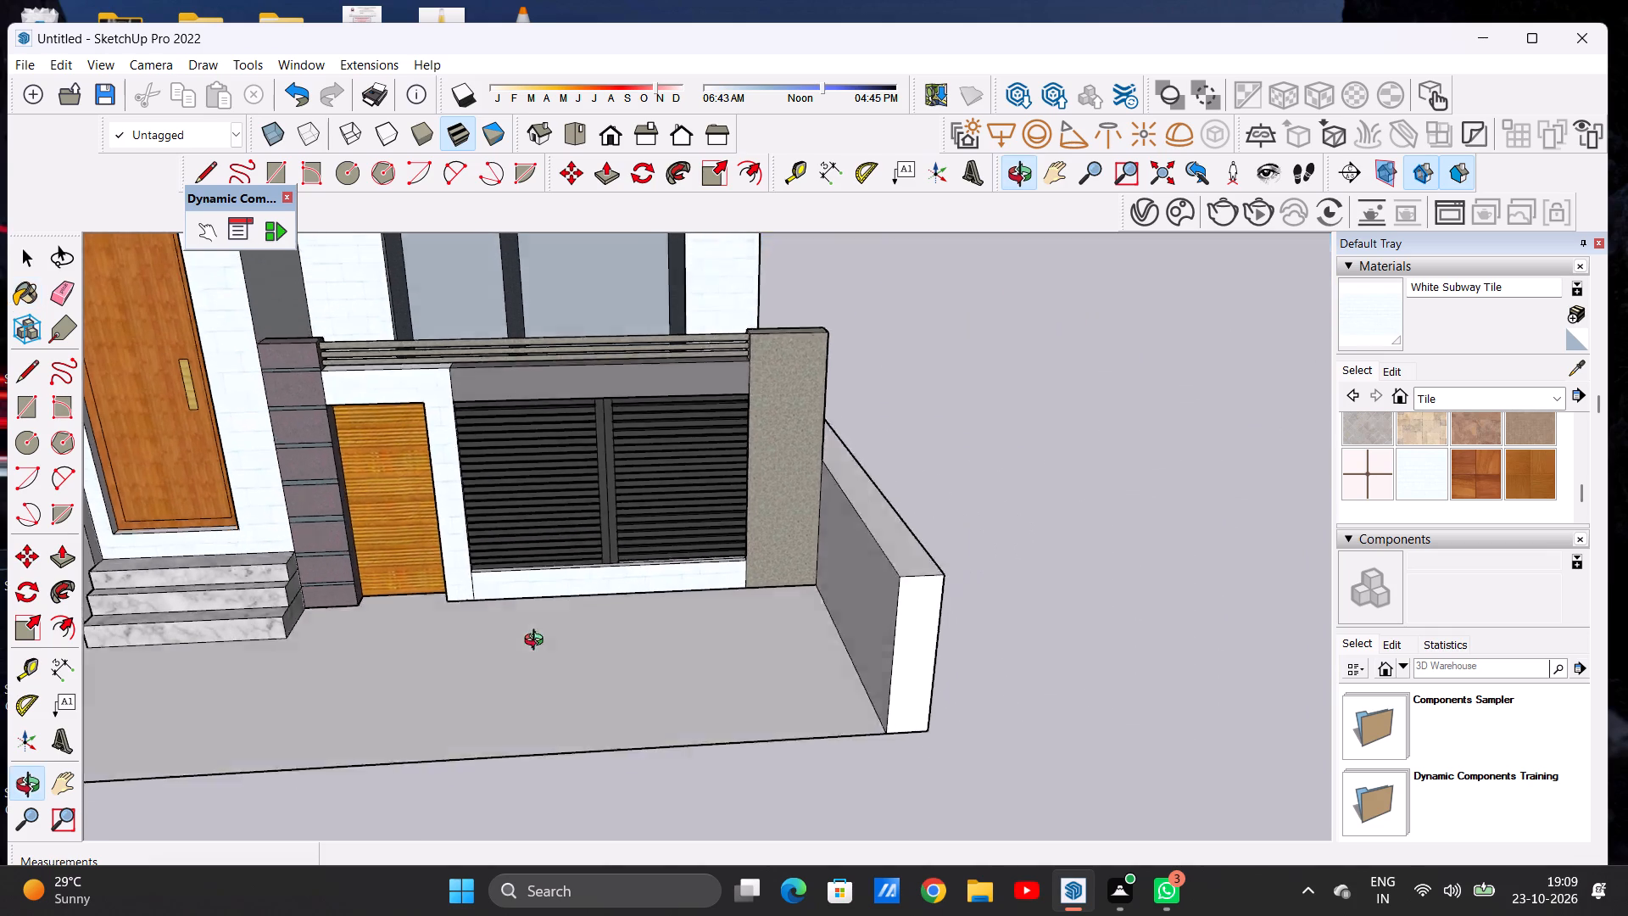
middle_click_drag(538, 642, 537, 706)
scroll(529, 600, "up", 2)
scroll(529, 600, "down", 1)
scroll(529, 600, "up", 18)
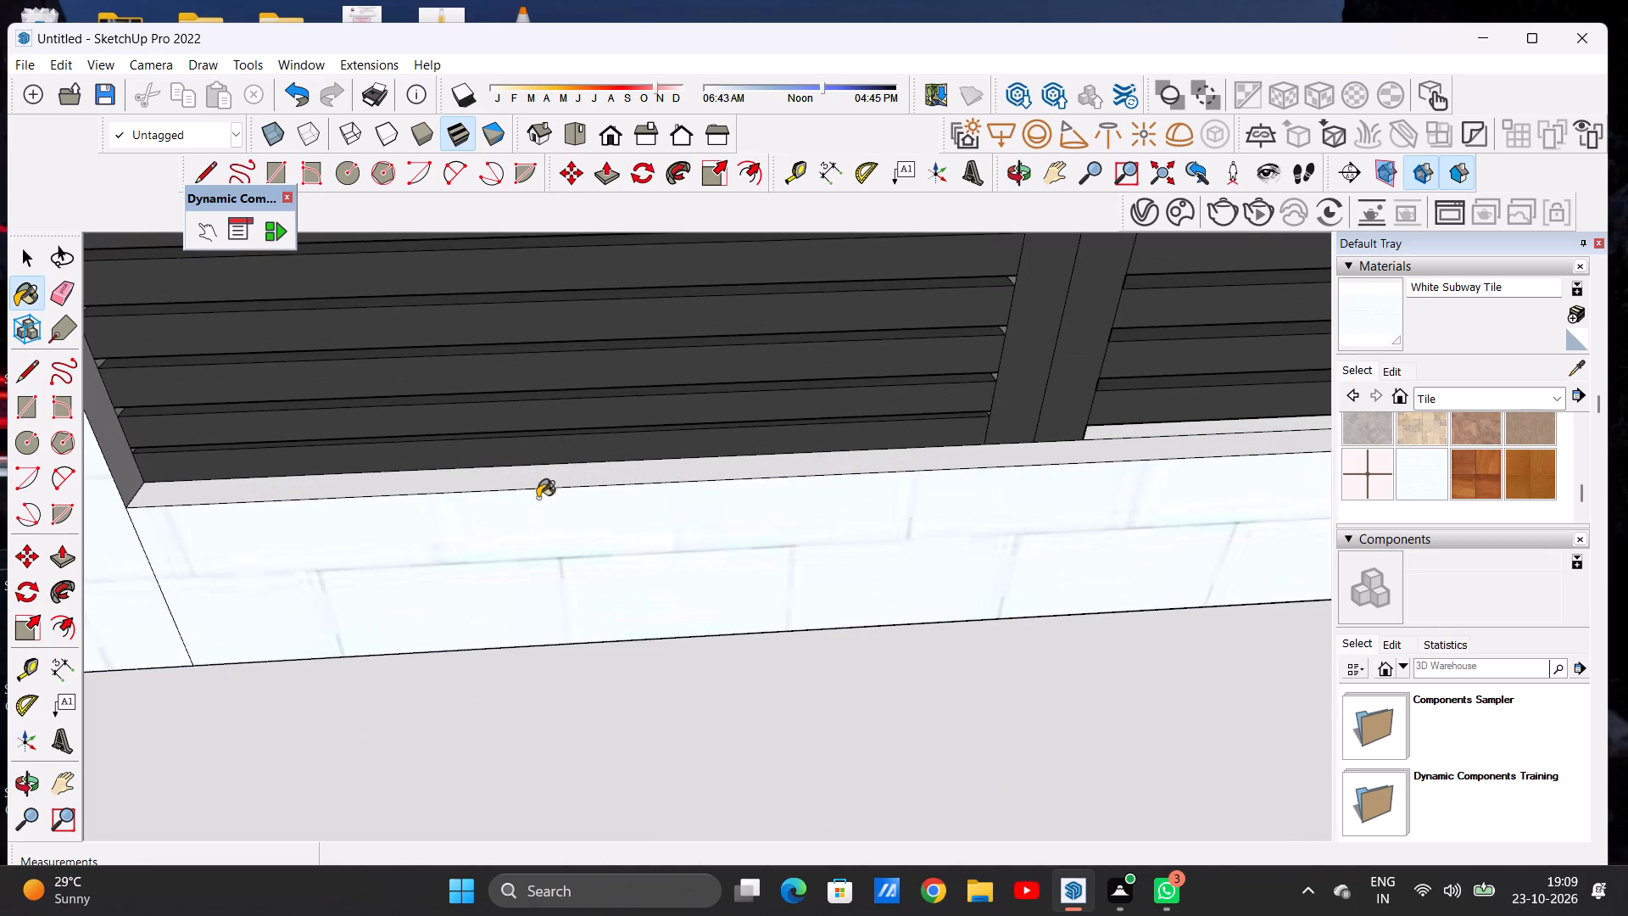
left_click(545, 473)
scroll(543, 535, "down", 9)
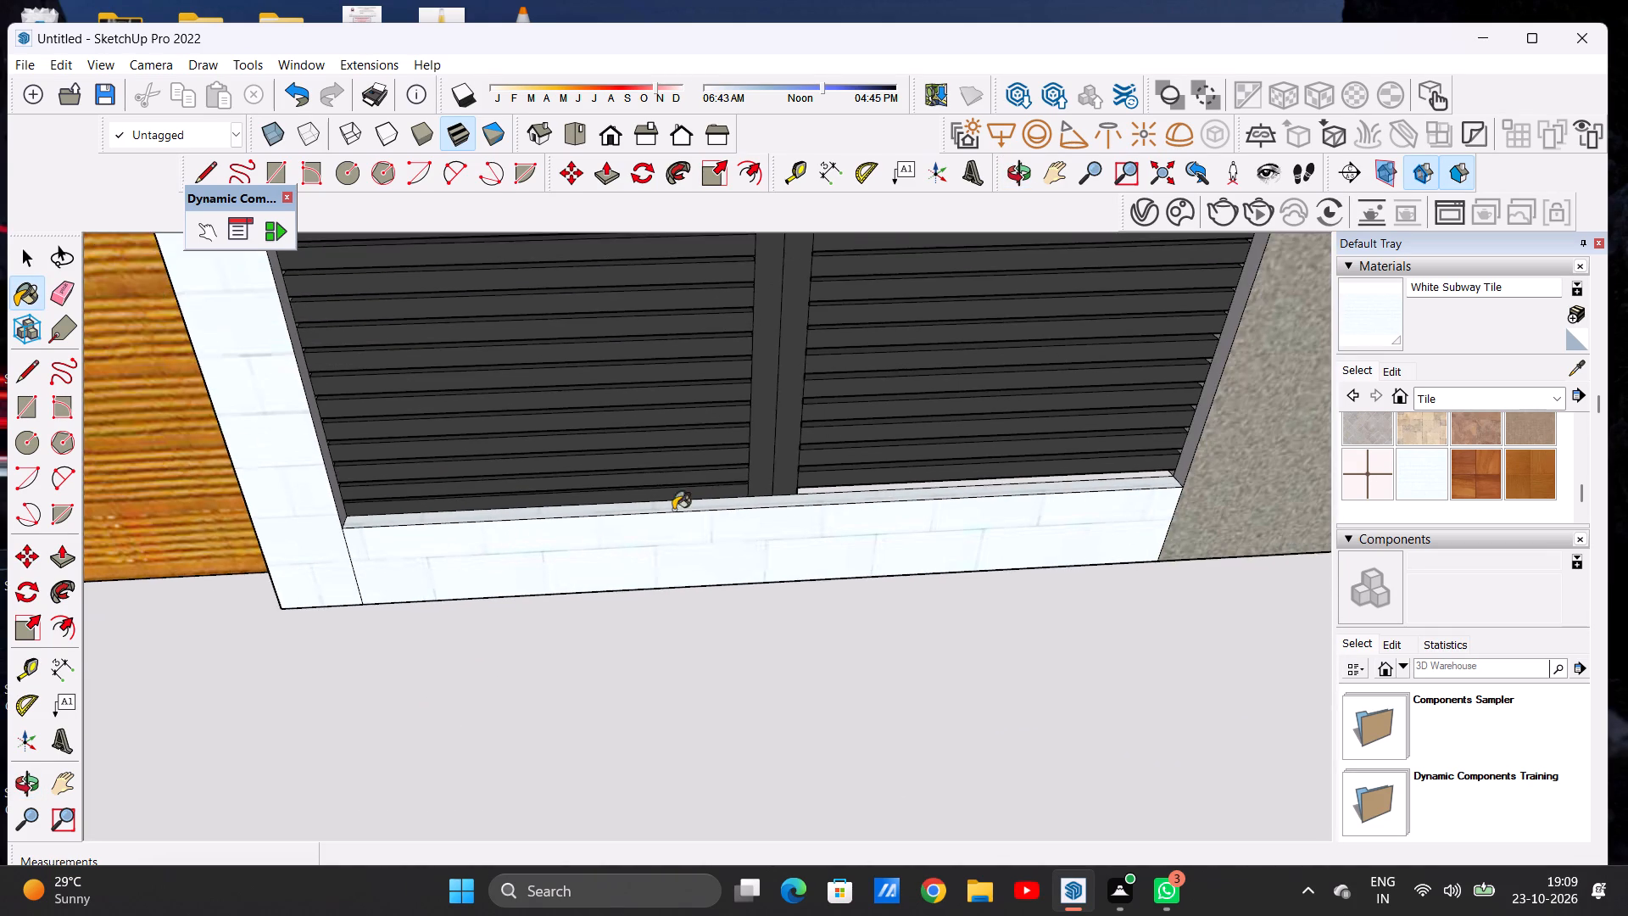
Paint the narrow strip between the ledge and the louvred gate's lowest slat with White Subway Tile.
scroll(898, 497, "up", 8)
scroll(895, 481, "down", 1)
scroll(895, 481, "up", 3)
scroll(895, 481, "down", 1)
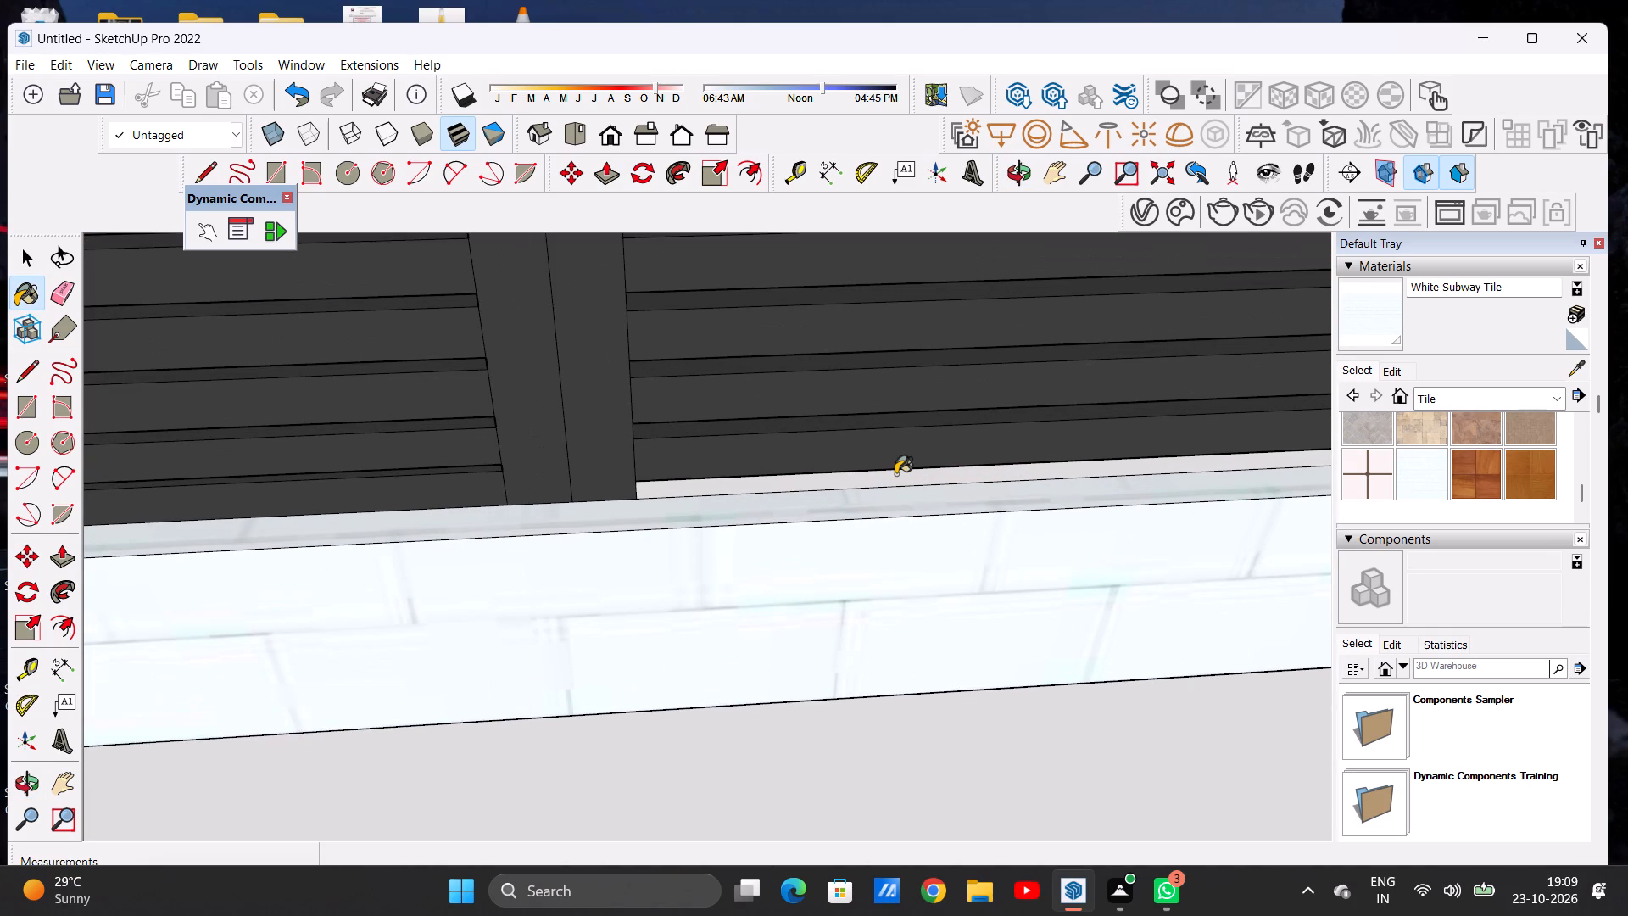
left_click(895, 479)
Paint the narrow strip directly under the louvred gate's lowest slat with Color M07 from the Colors collection.
left_click(1430, 394)
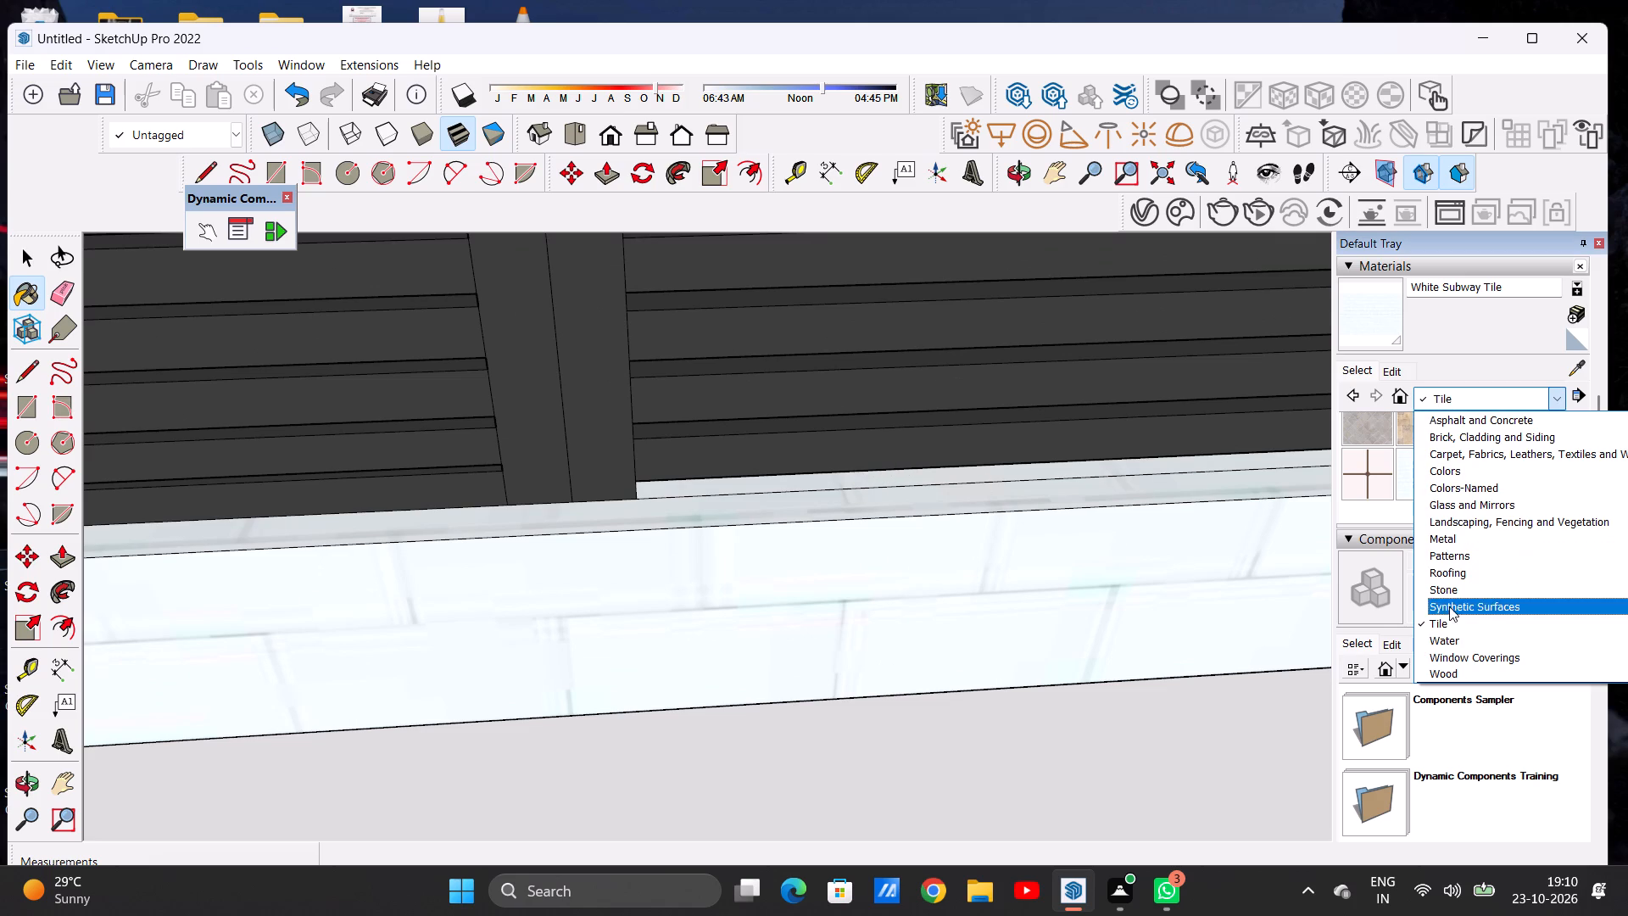
left_click(1464, 475)
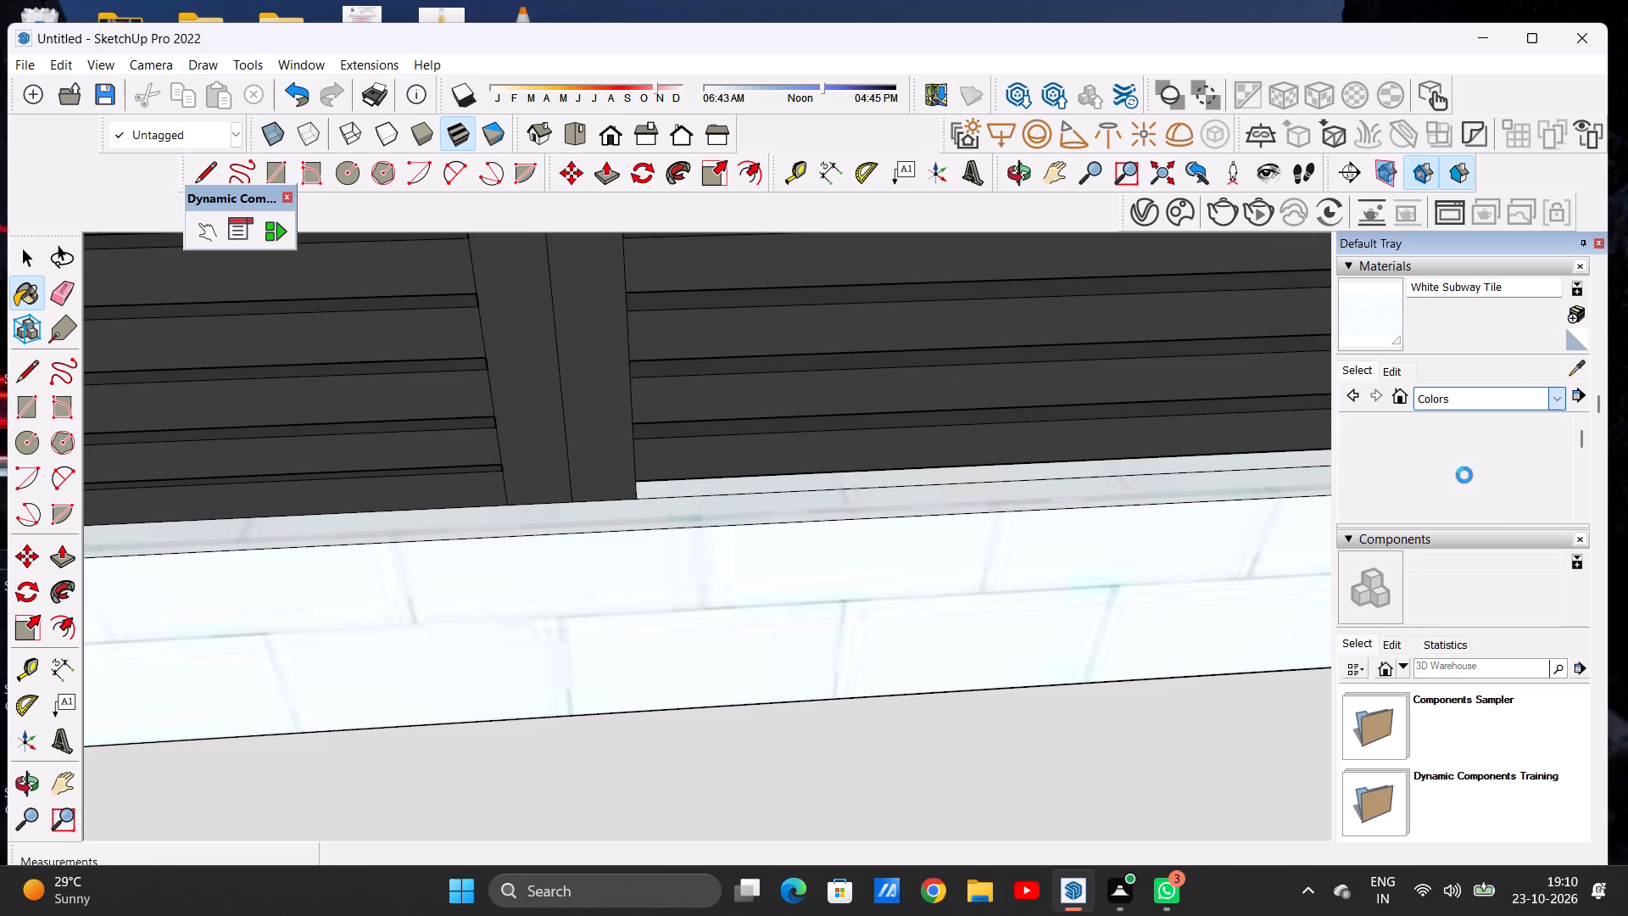
scroll(1464, 475, "down", 14)
scroll(1475, 462, "up", 1)
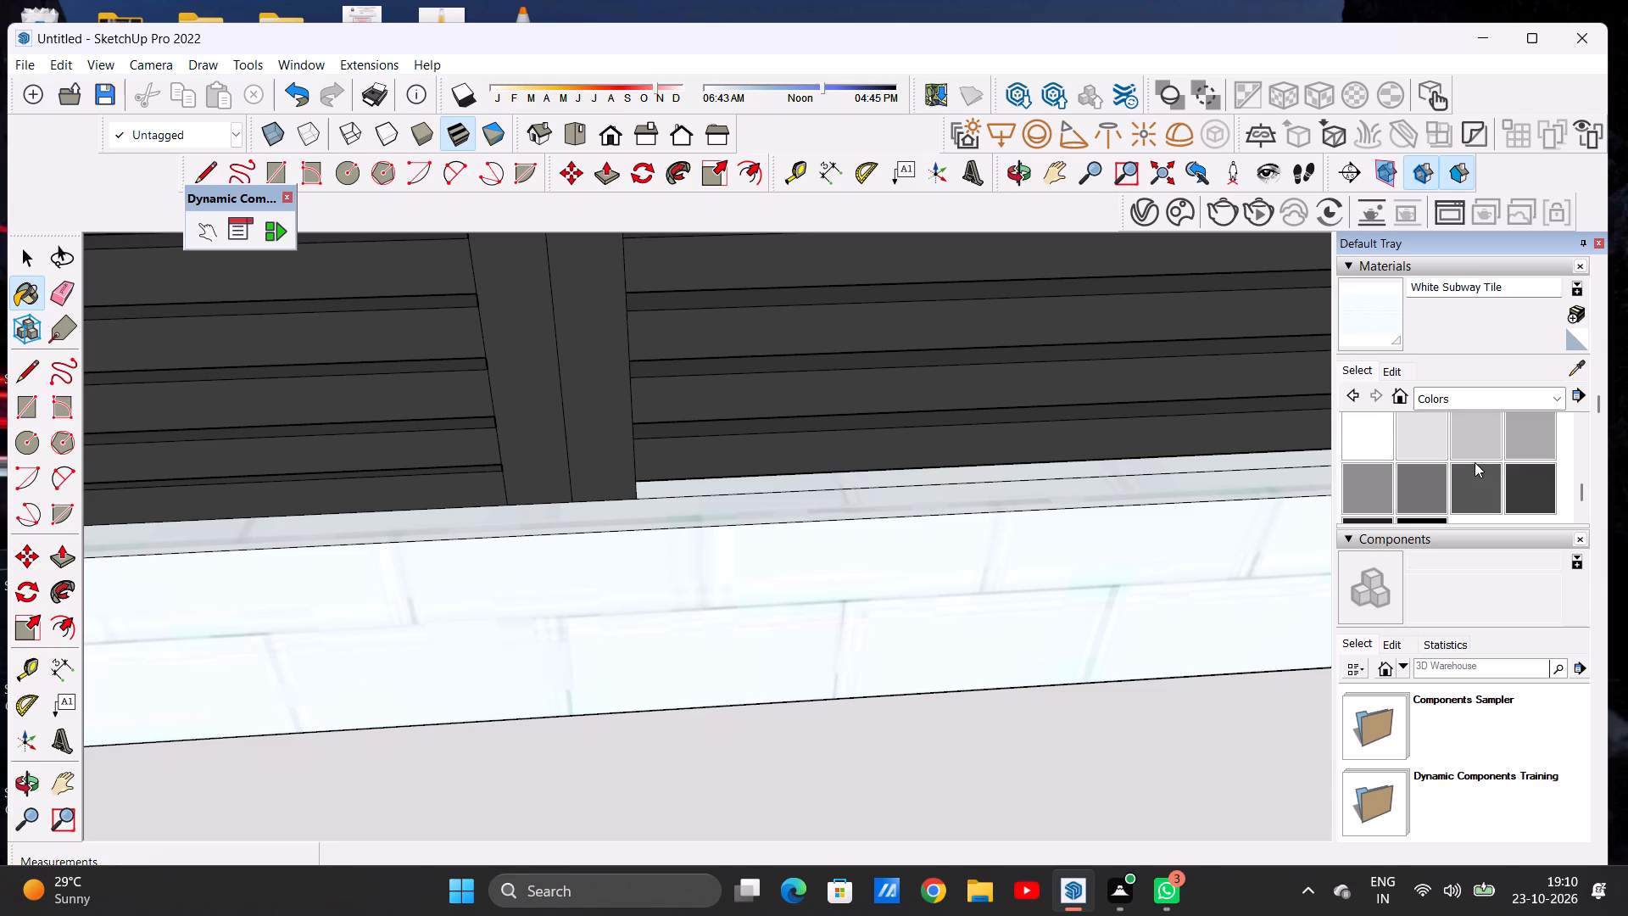
left_click(1522, 483)
scroll(753, 481, "up", 7)
left_click(753, 481)
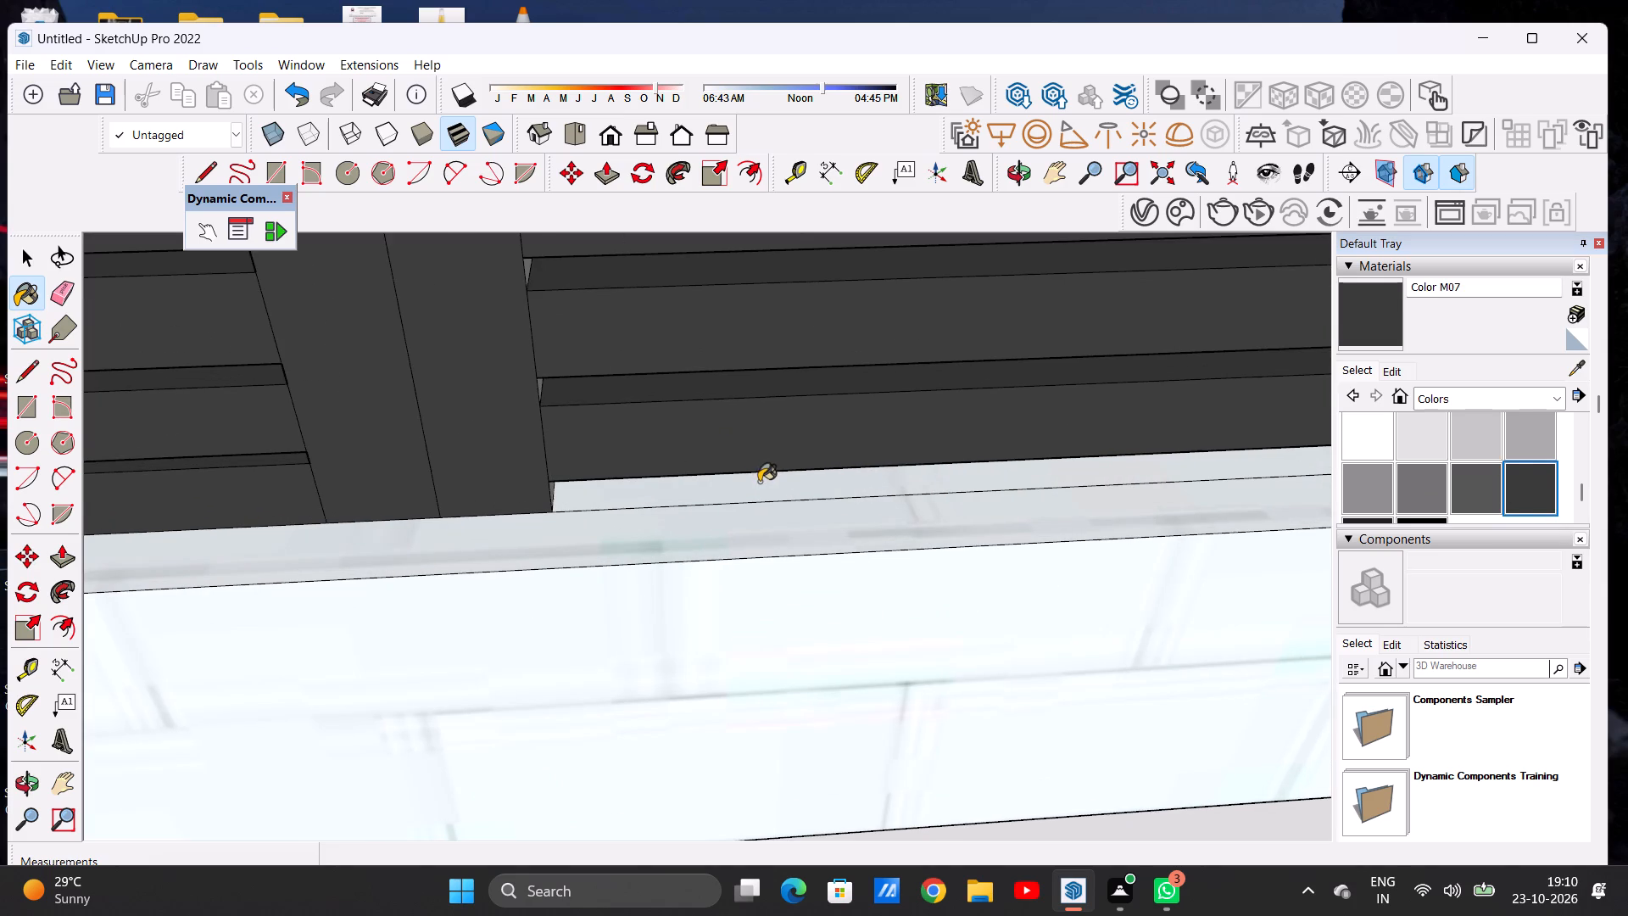
scroll(741, 498, "down", 5)
scroll(635, 529, "down", 4)
scroll(667, 498, "down", 20)
scroll(667, 498, "down", 5)
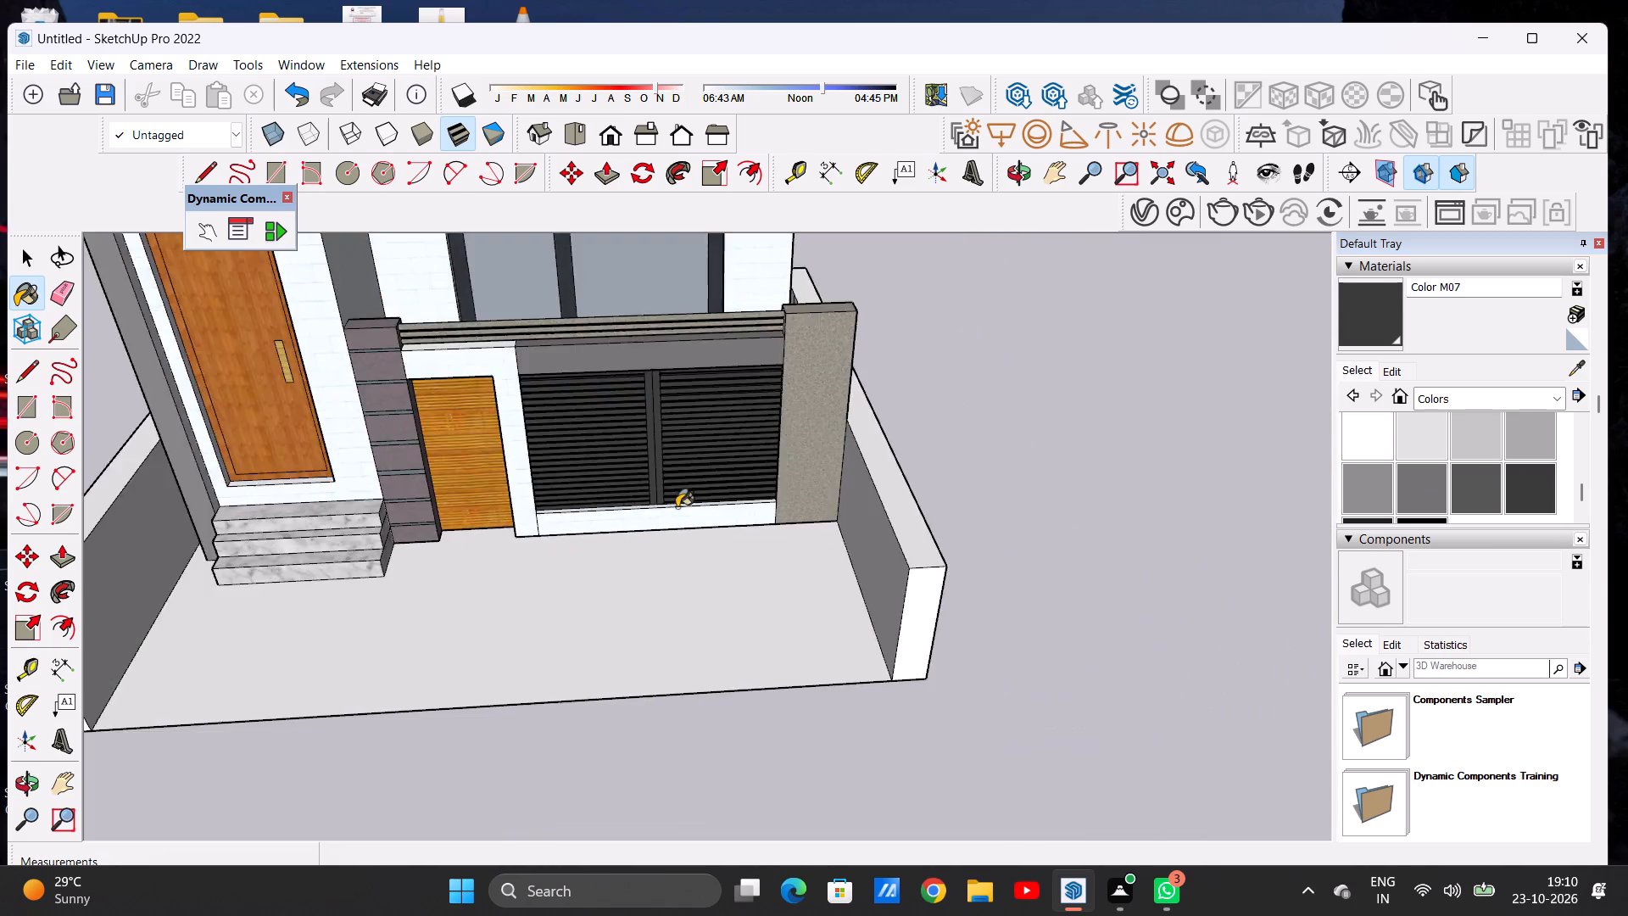
Examine the ground floor and the whole front elevation for surfaces that still need a material.
scroll(677, 507, "down", 8)
middle_click_drag(658, 580, 670, 423)
scroll(670, 423, "up", 1)
scroll(869, 456, "up", 6)
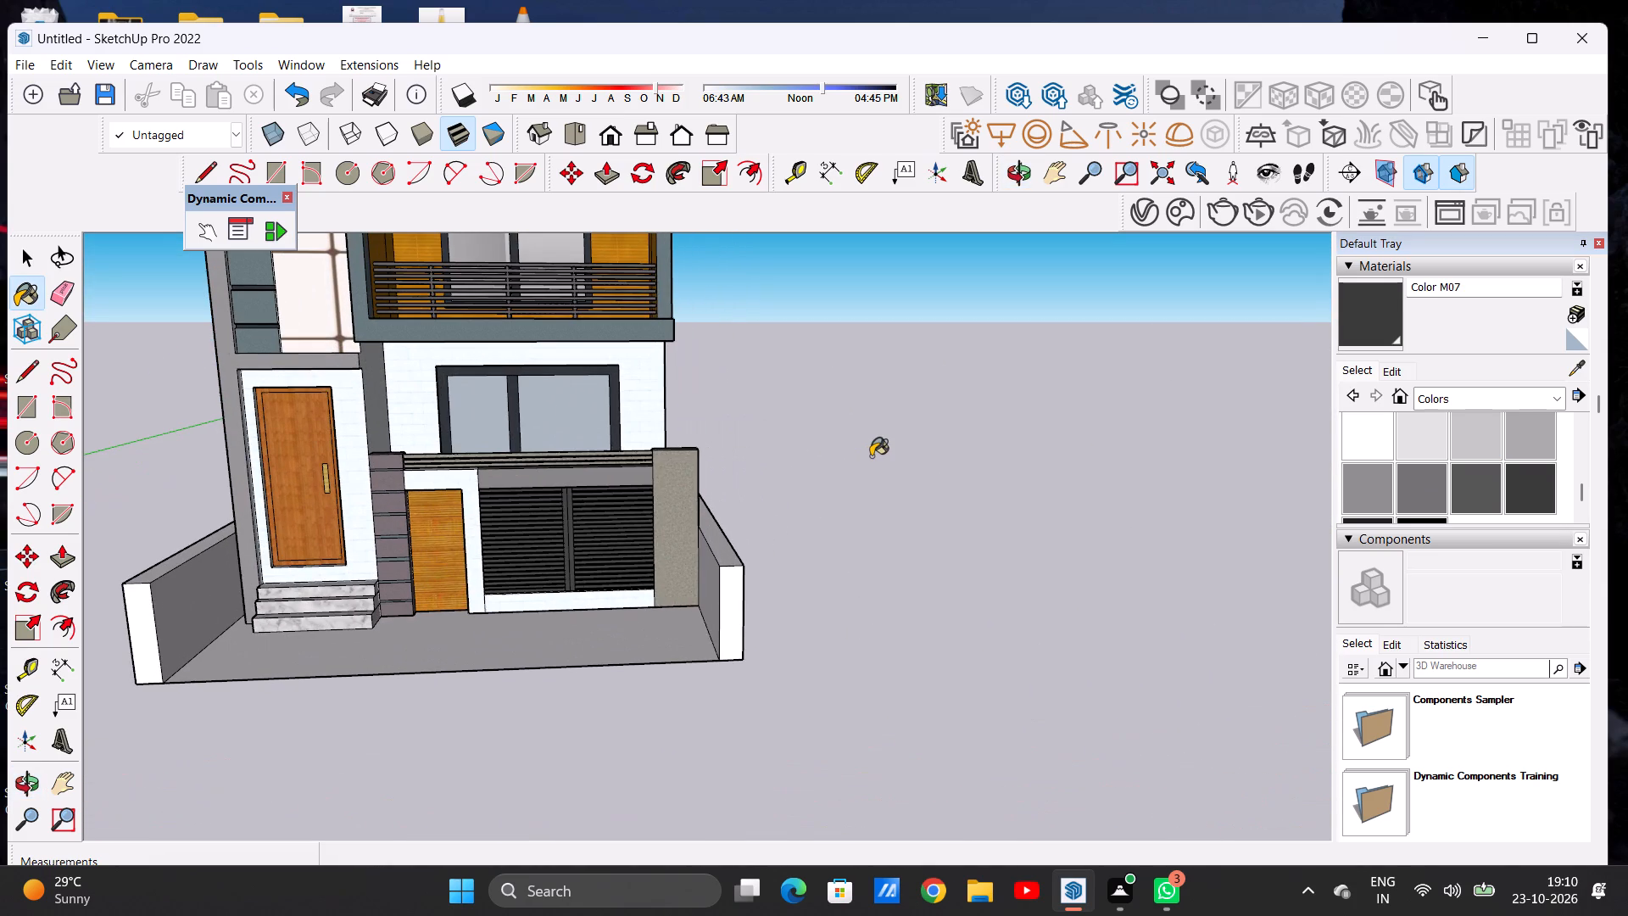
key("space")
scroll(362, 517, "up", 19)
scroll(378, 529, "up", 3)
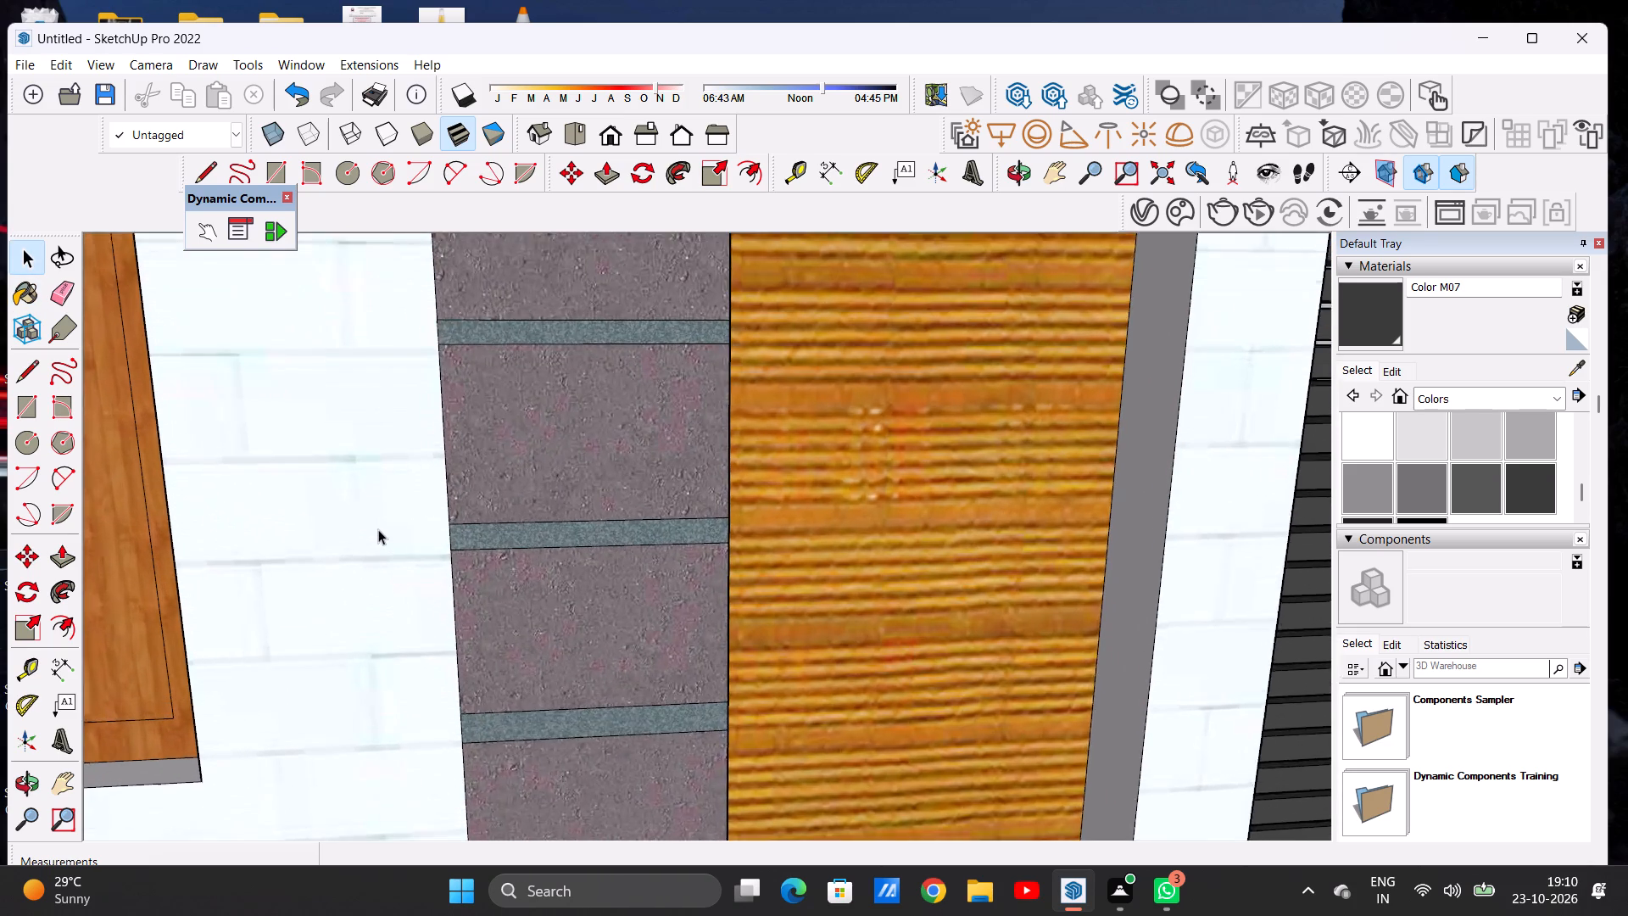
scroll(378, 529, "up", 1)
scroll(379, 529, "down", 20)
scroll(379, 529, "down", 14)
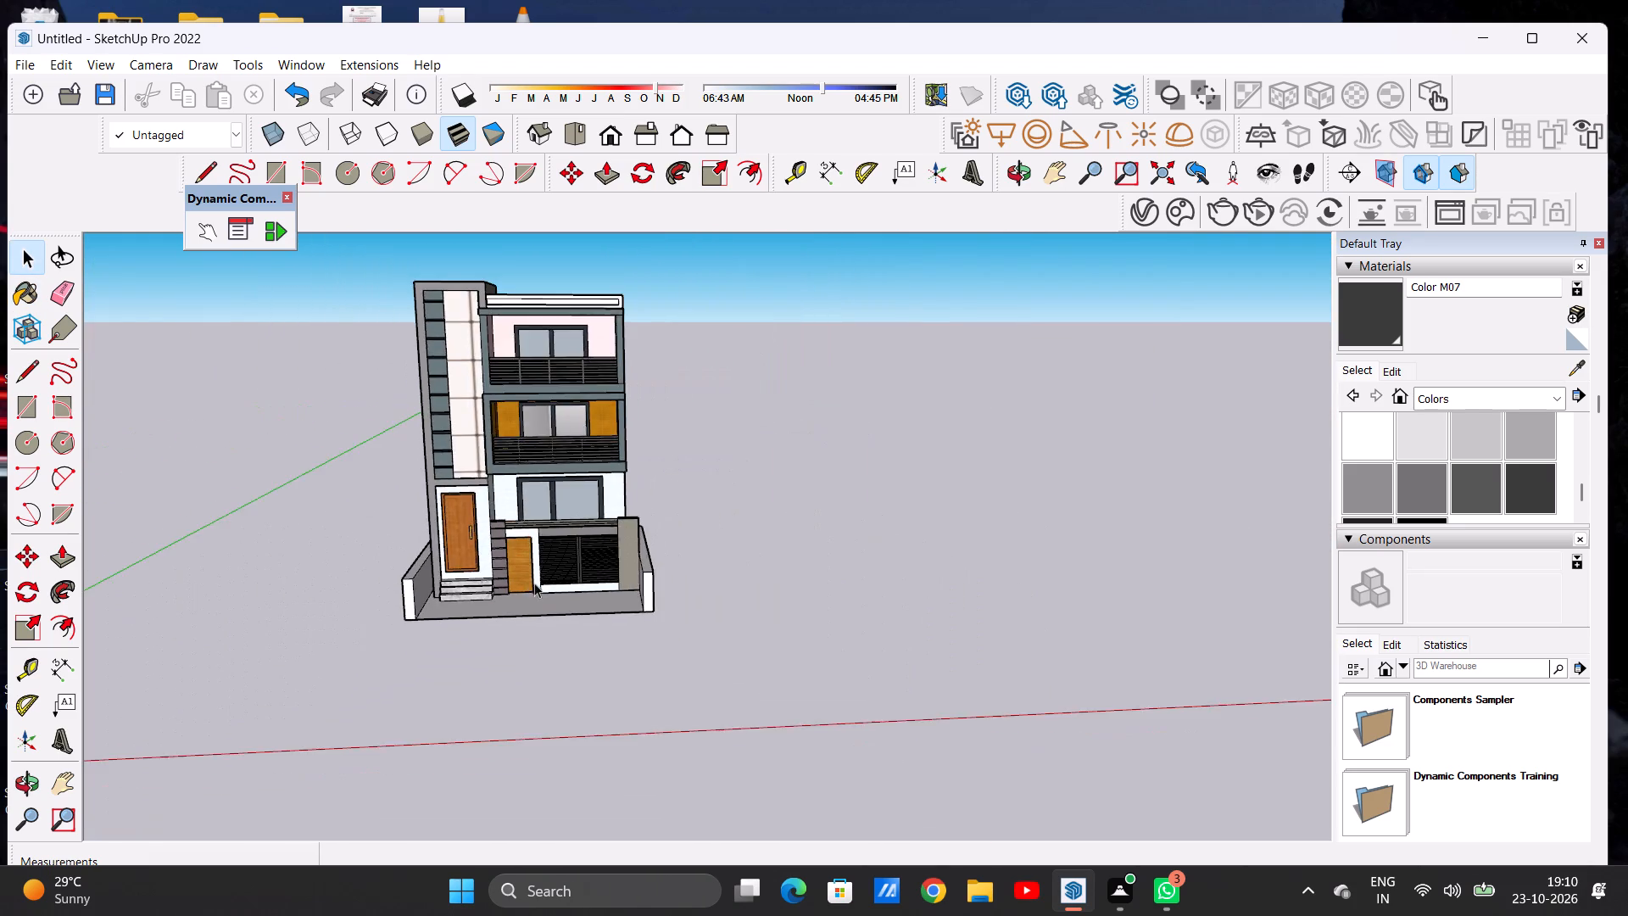
scroll(534, 583, "down", 6)
scroll(555, 399, "up", 7)
middle_click_drag(539, 501, 508, 399)
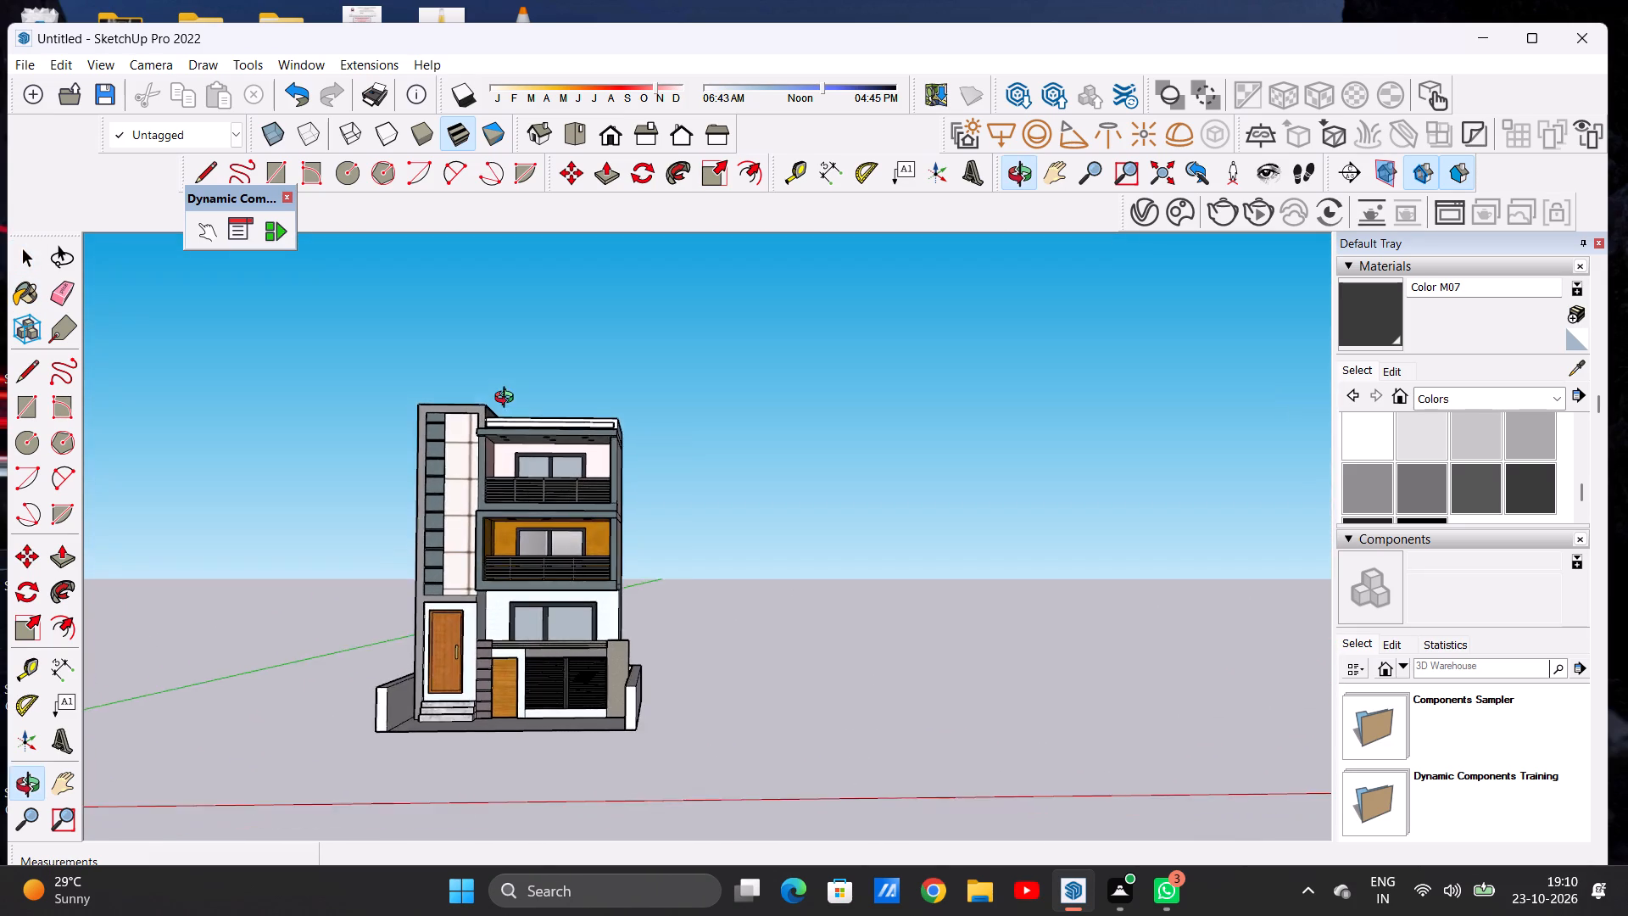
middle_click_drag(508, 399, 559, 489)
Paint the roof's top face and the parapet's front frame with Formica Speckled Grey from the Synthetic Surfaces collection.
scroll(513, 433, "up", 12)
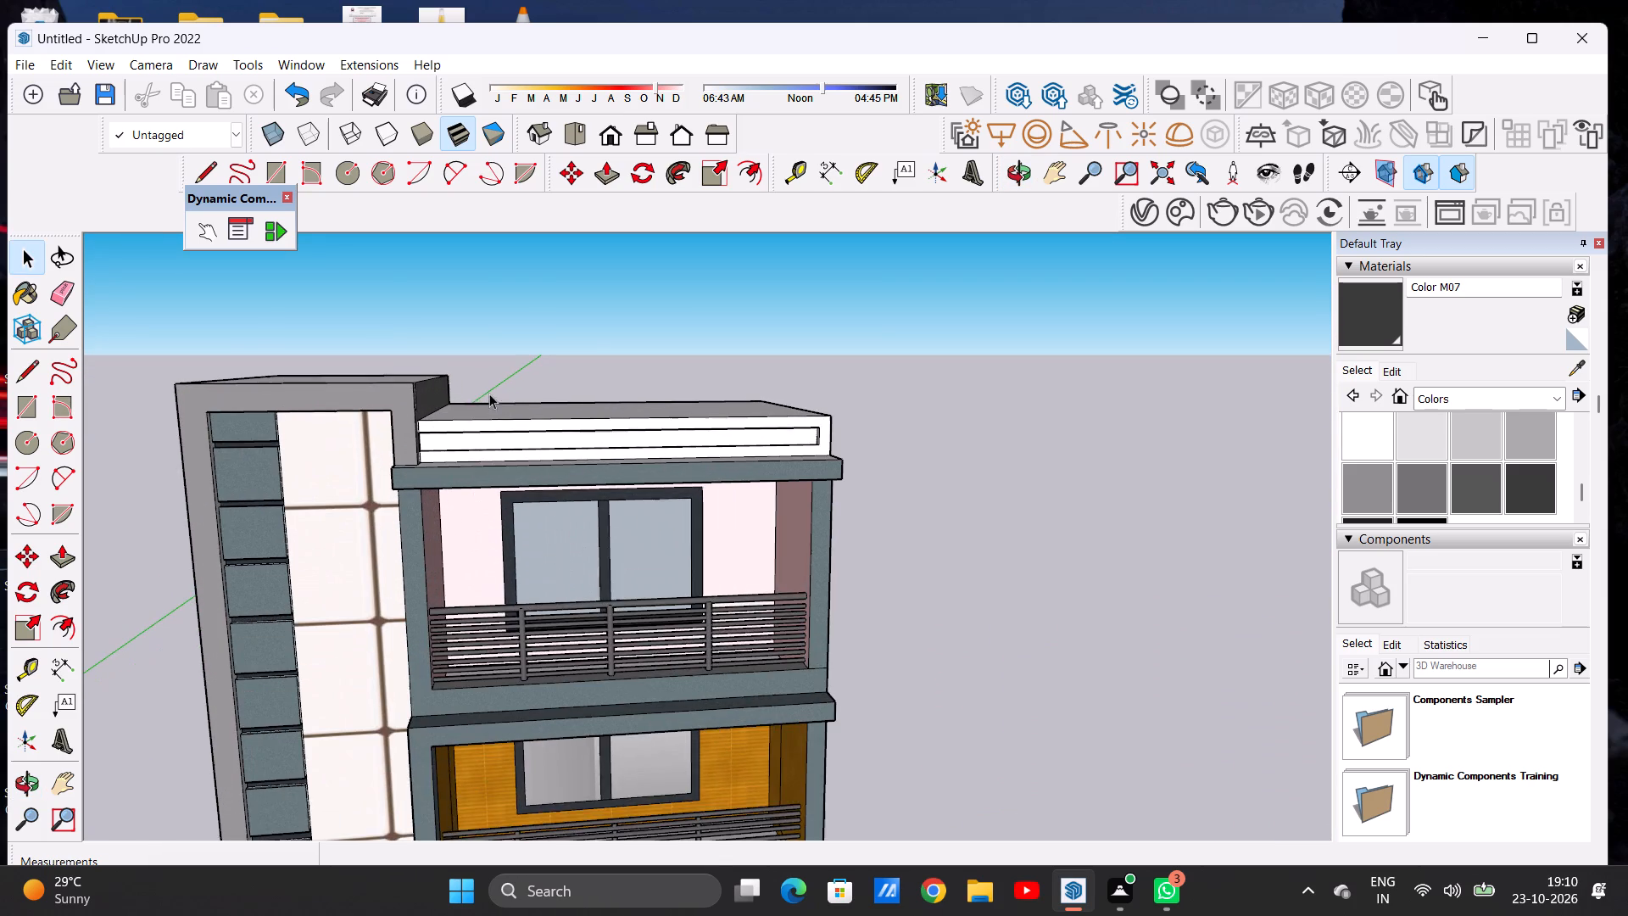
scroll(504, 440, "up", 2)
middle_click_drag(504, 424, 500, 404)
scroll(525, 417, "up", 1)
scroll(525, 417, "down", 2)
scroll(525, 417, "up", 3)
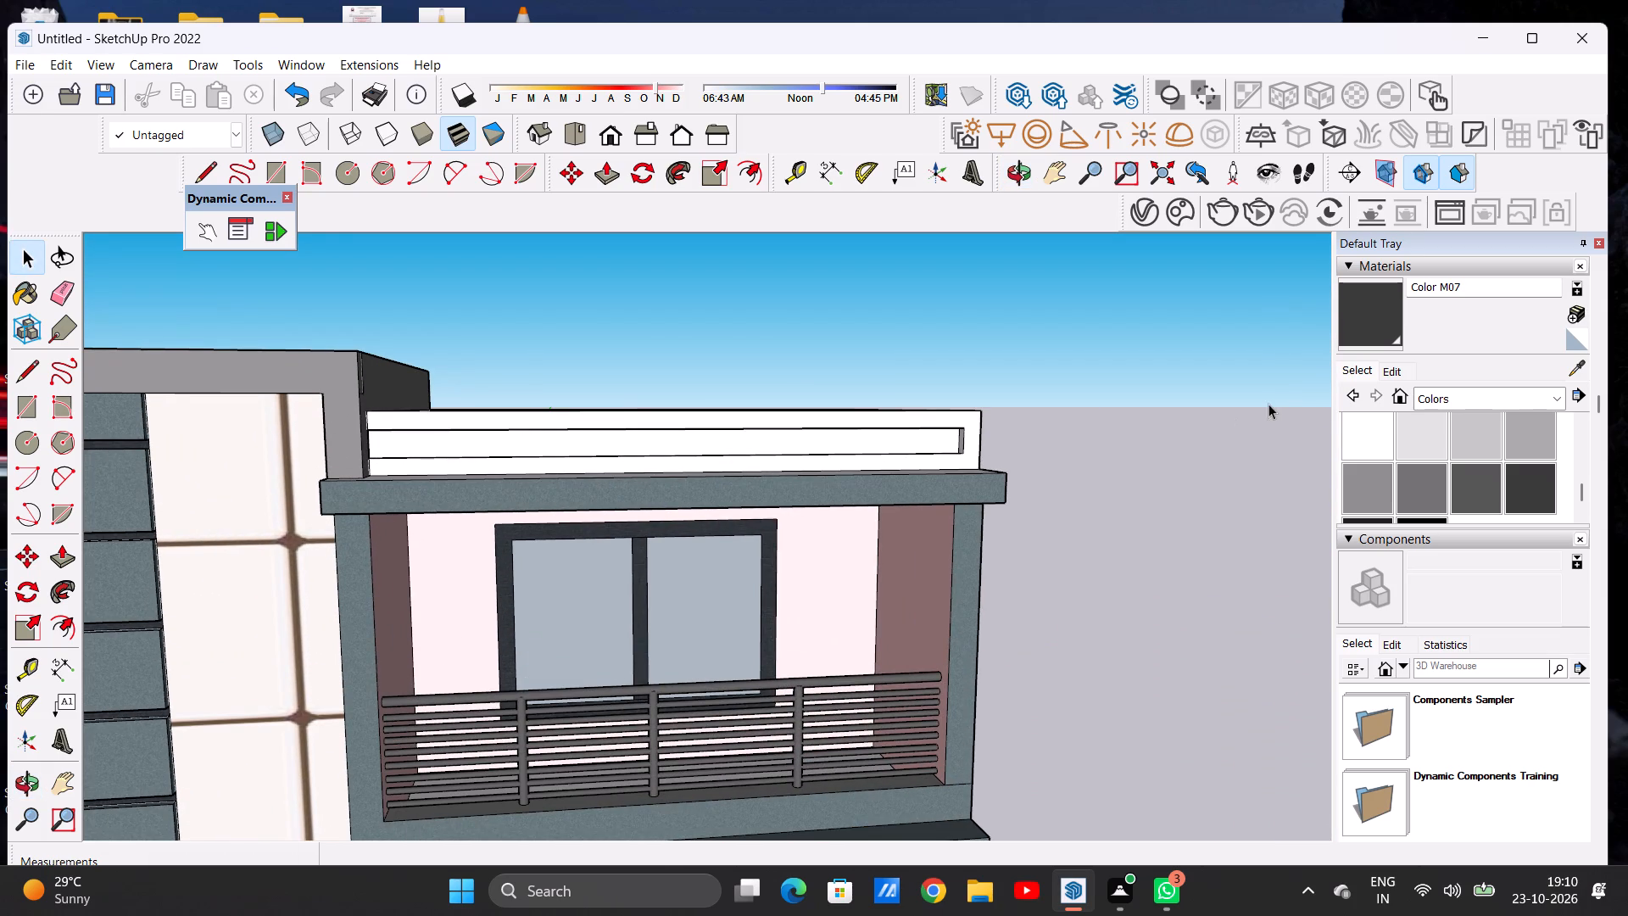
left_click(1436, 392)
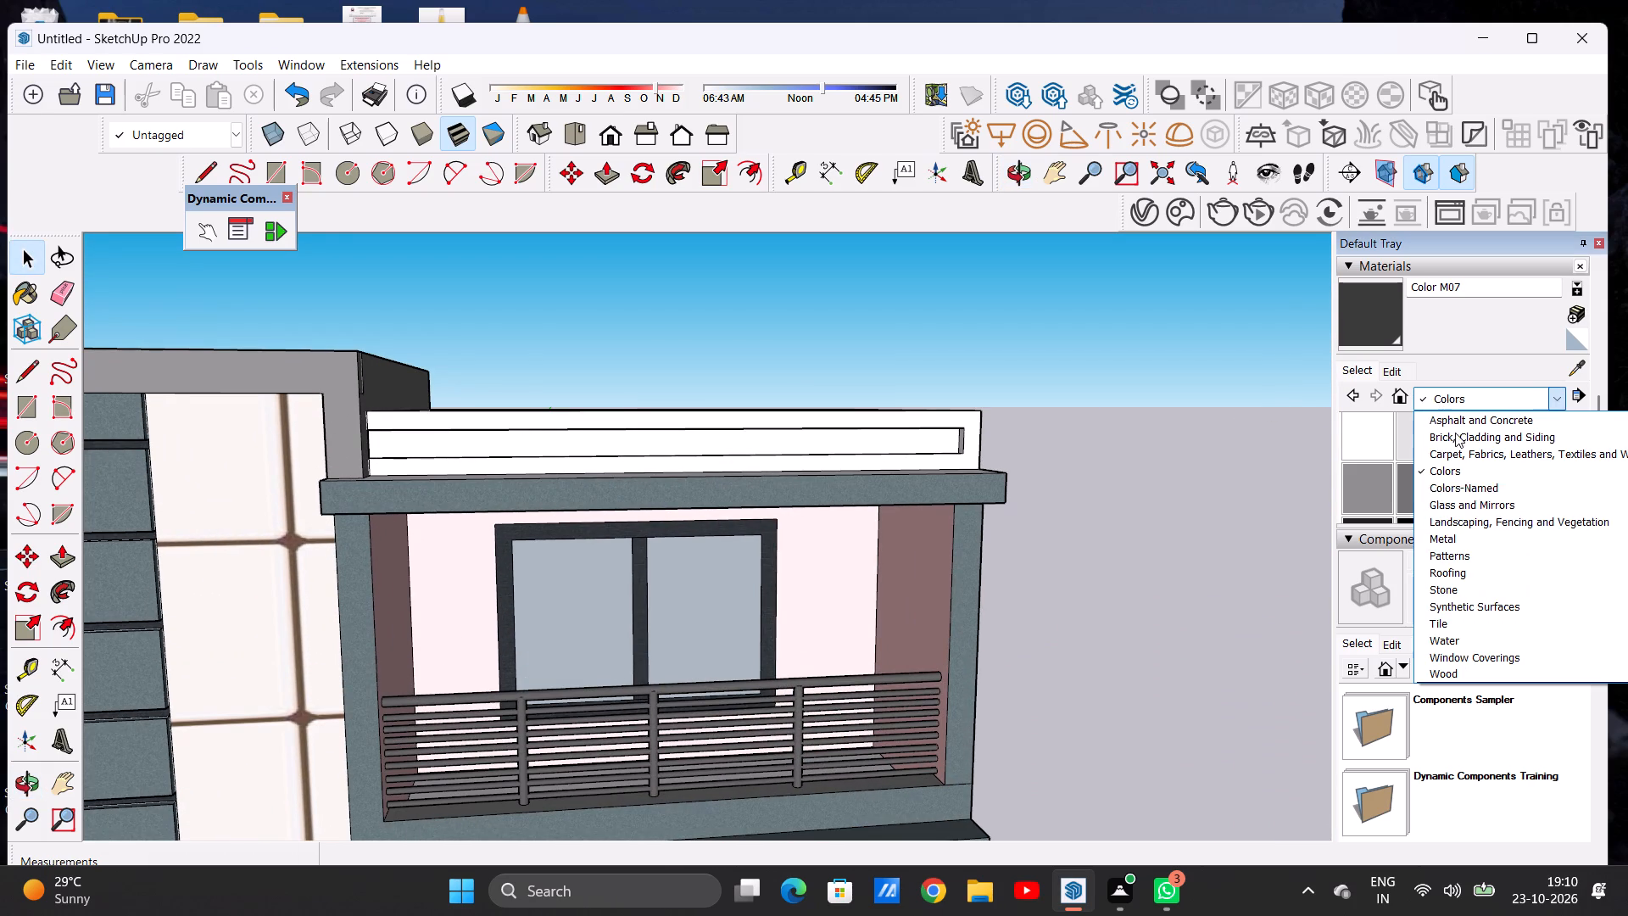
left_click(1475, 609)
left_click(1431, 498)
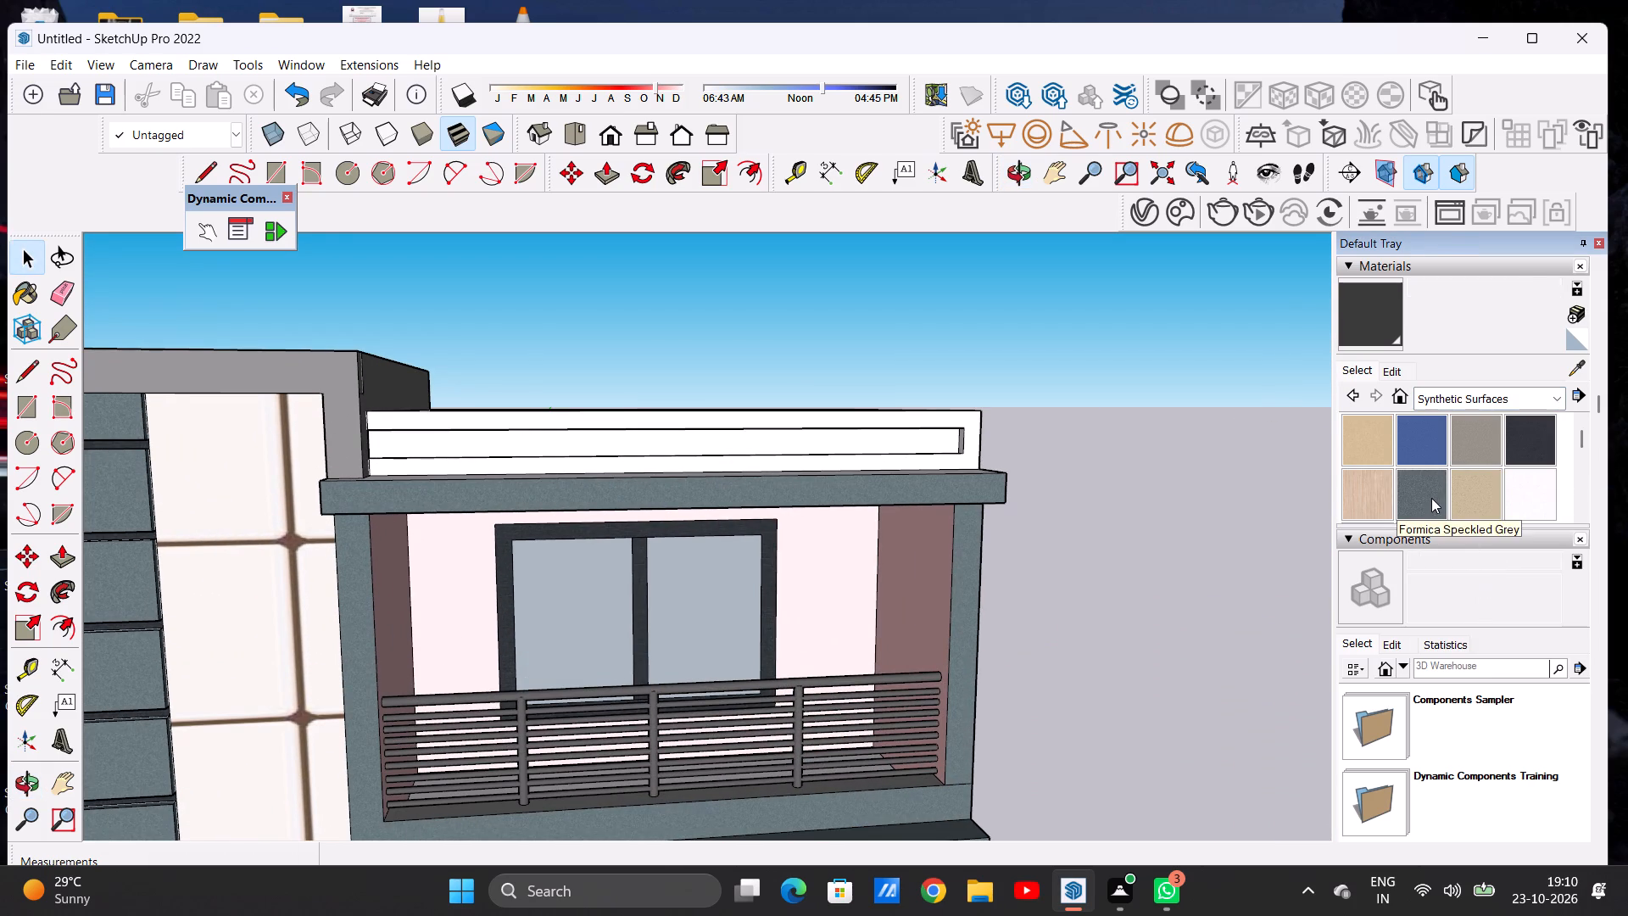
scroll(488, 433, "up", 7)
middle_click_drag(525, 427, 439, 505)
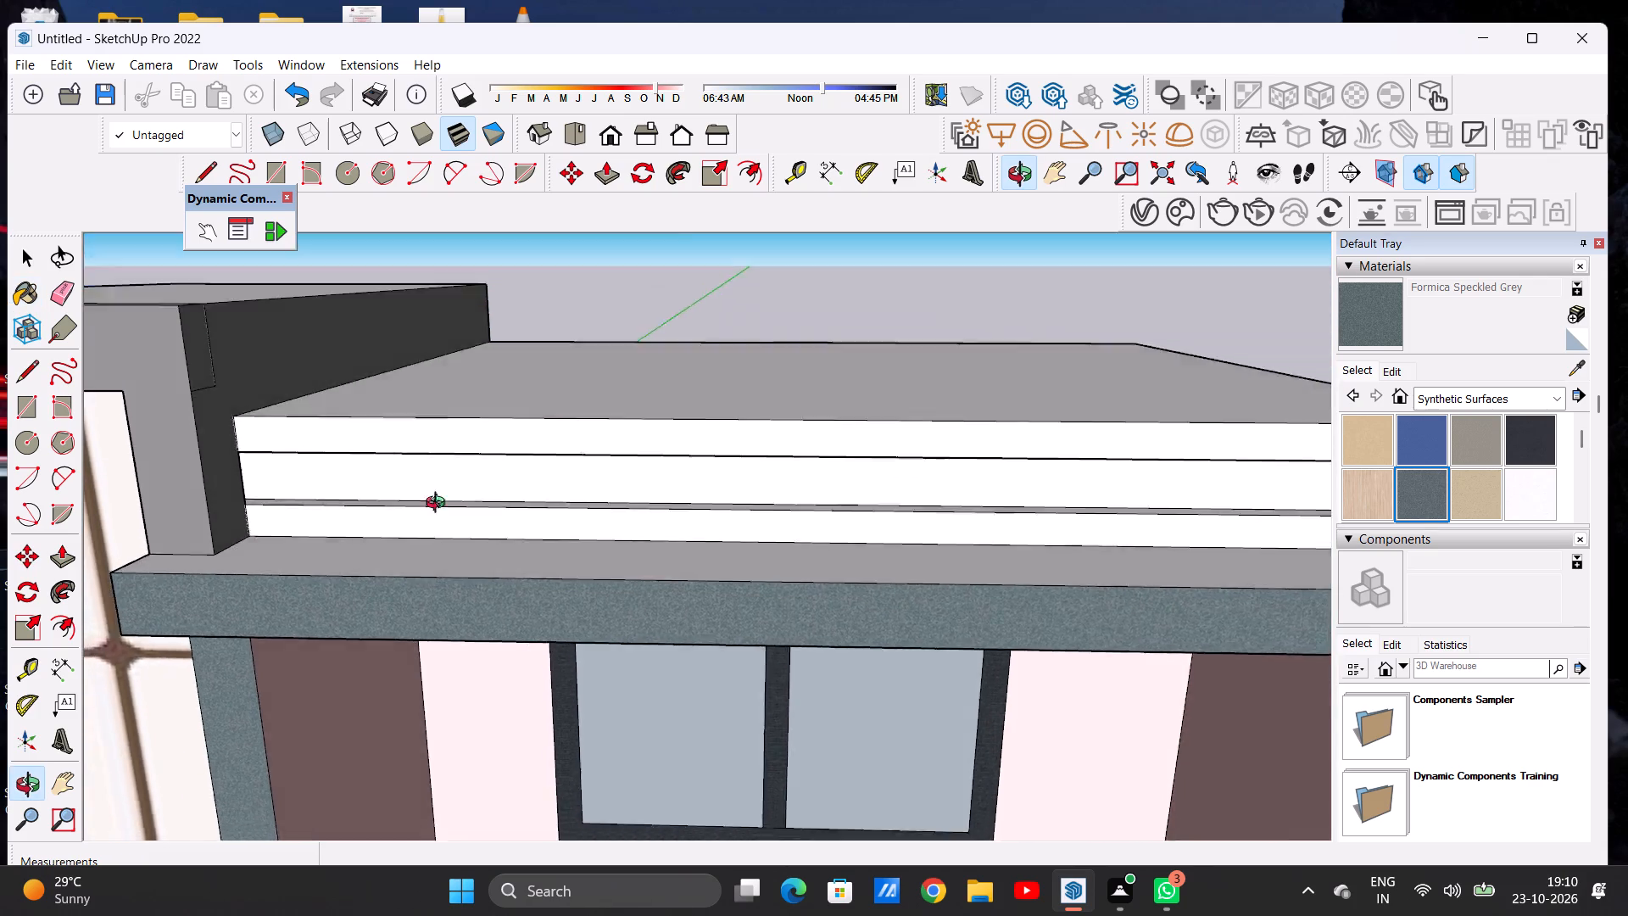
middle_click_drag(439, 505, 437, 547)
scroll(493, 443, "up", 5)
left_click(482, 429)
left_click(532, 488)
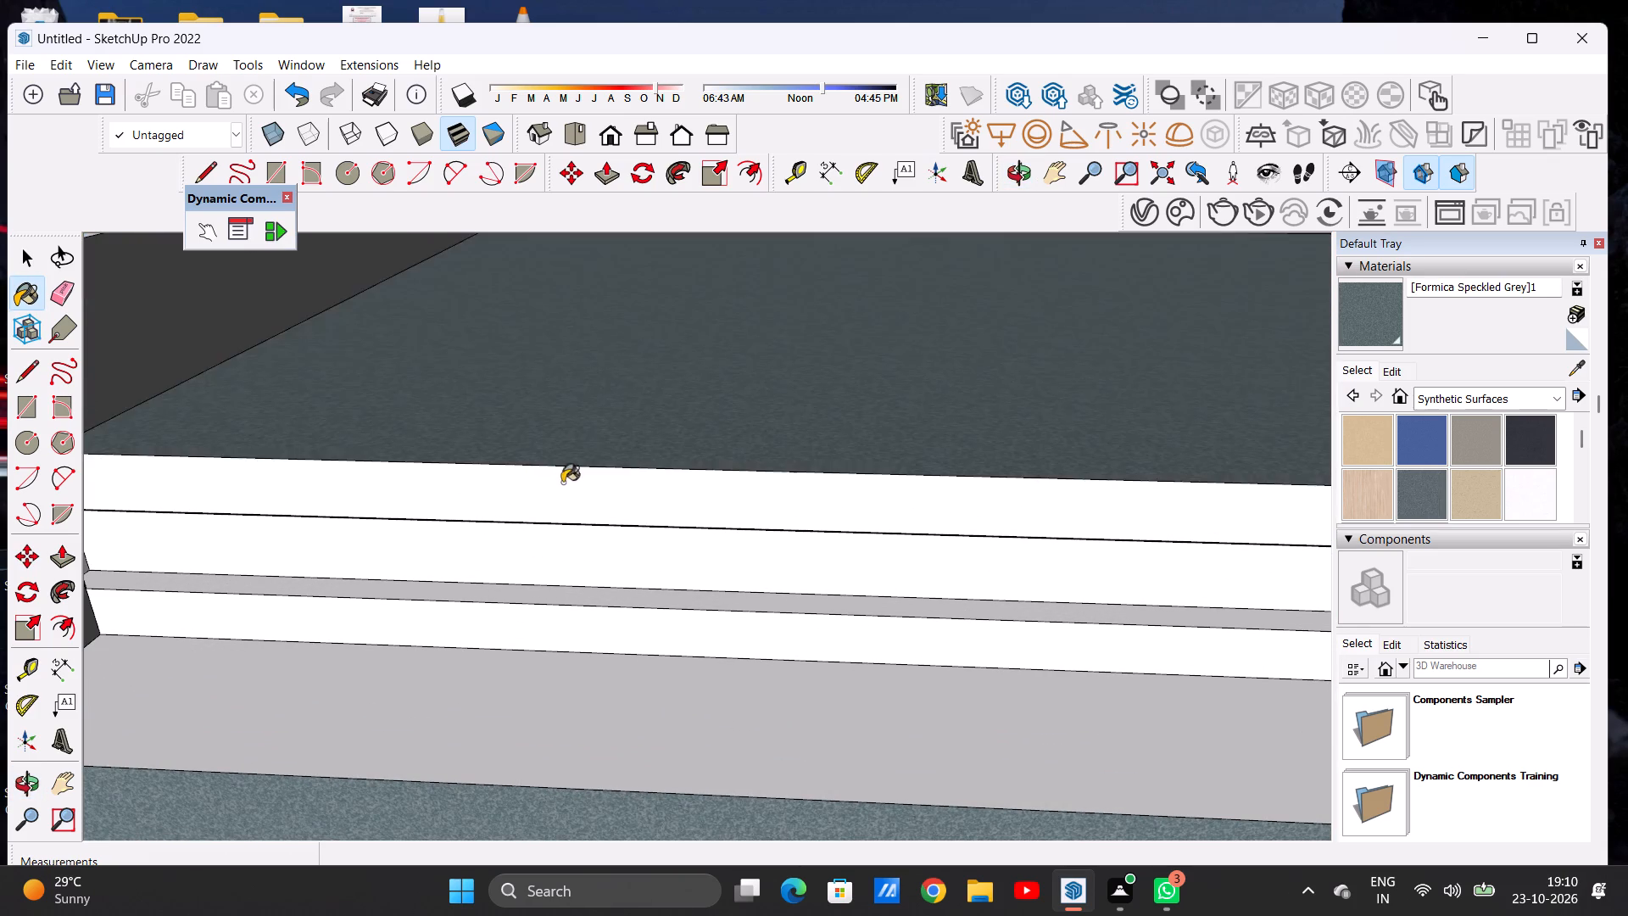
Paint the small inner faces at both ends of the parapet's recessed front band with Formica Speckled Grey.
scroll(574, 447, "down", 15)
middle_click_drag(601, 489, 625, 416)
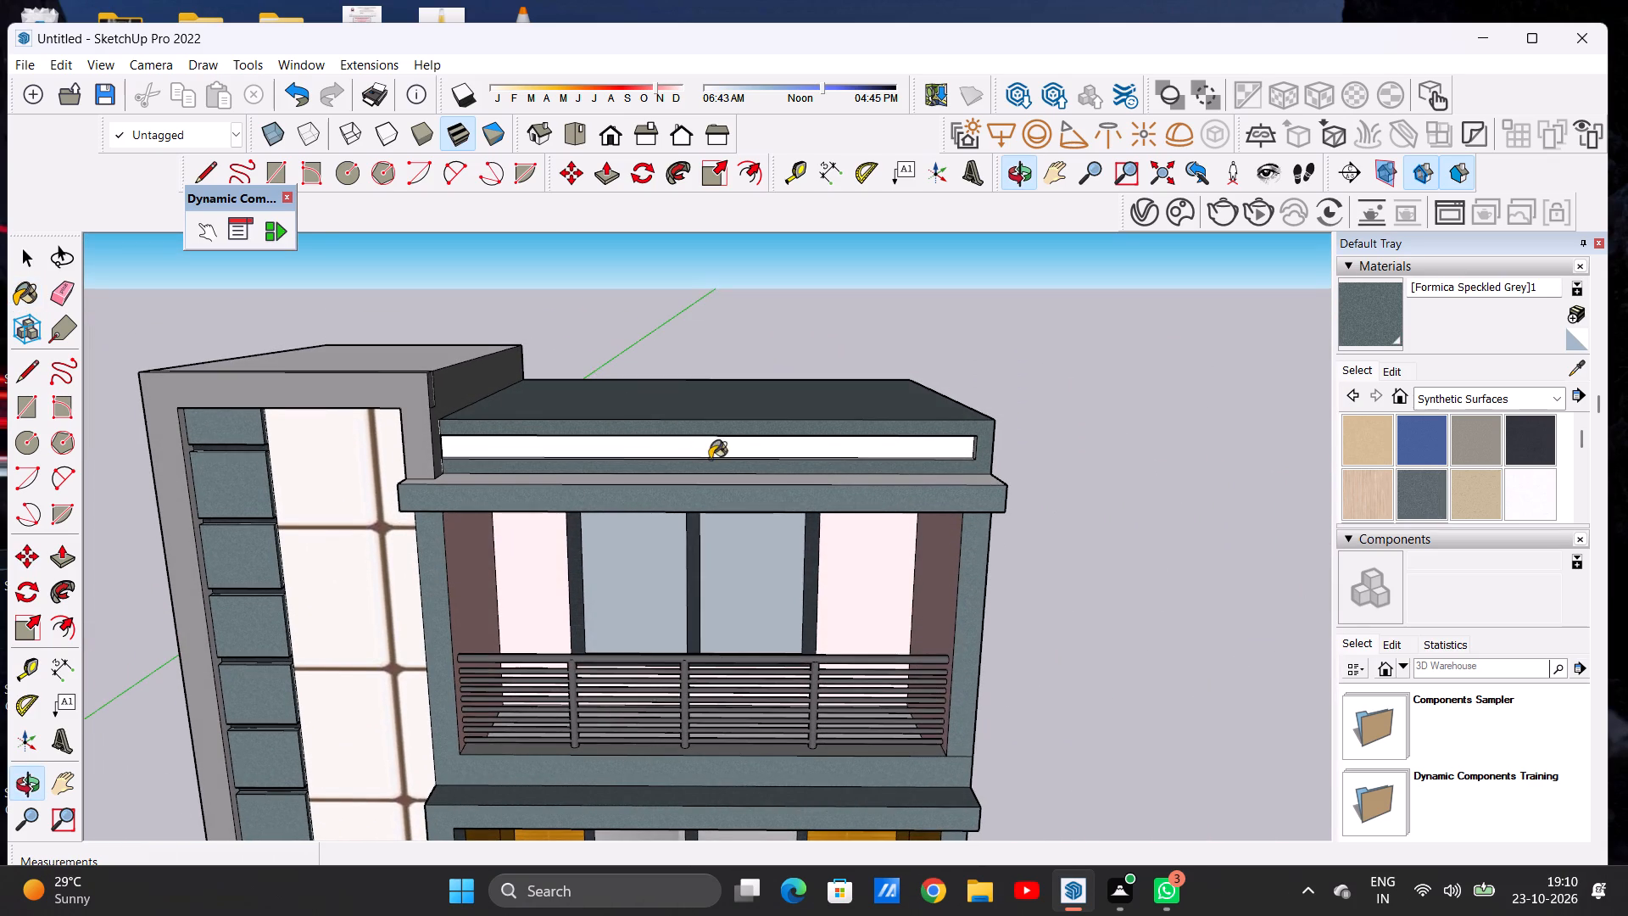
scroll(824, 459, "up", 6)
middle_click_drag(838, 461, 427, 426)
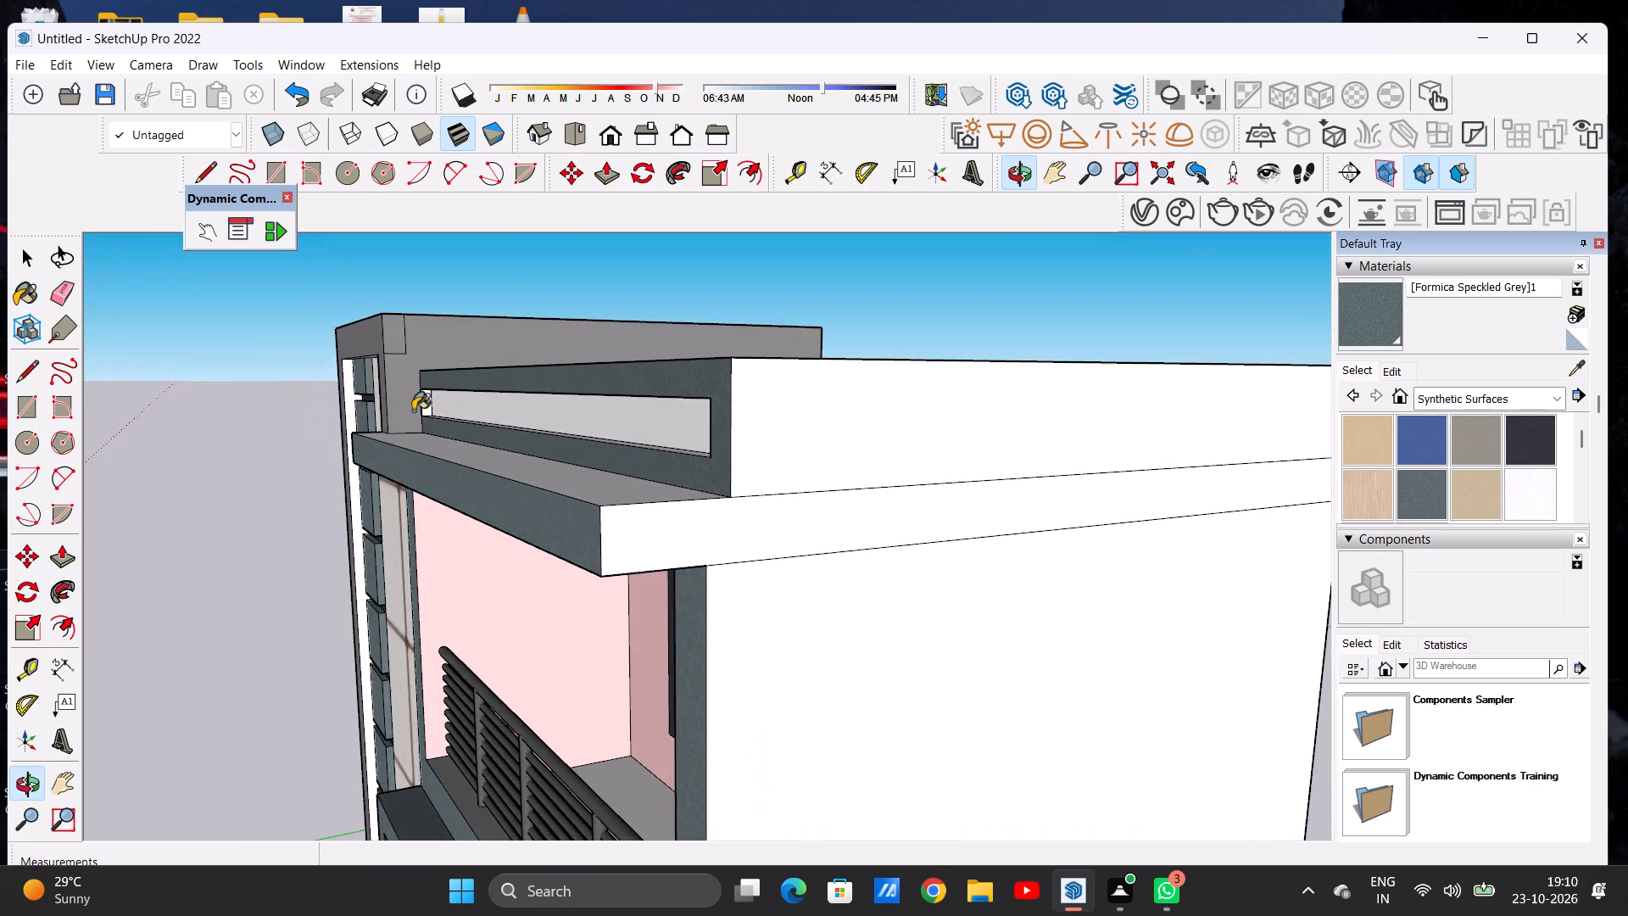
scroll(405, 399, "up", 12)
left_click(455, 402)
scroll(382, 448, "down", 14)
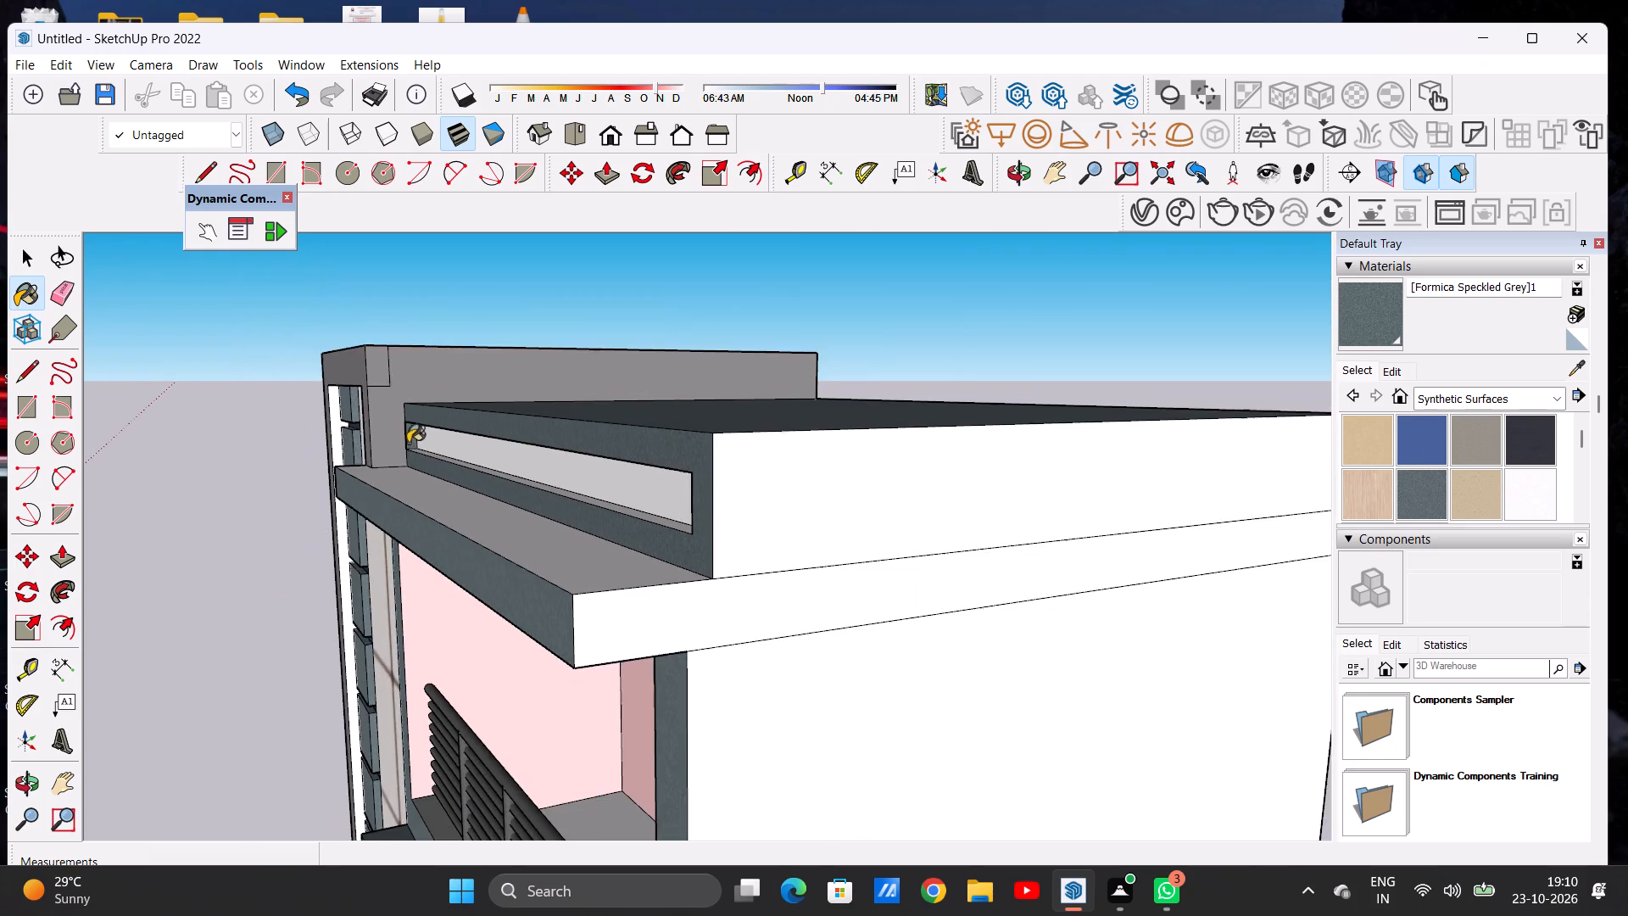
middle_click_drag(417, 464, 1098, 428)
scroll(1189, 418, "up", 10)
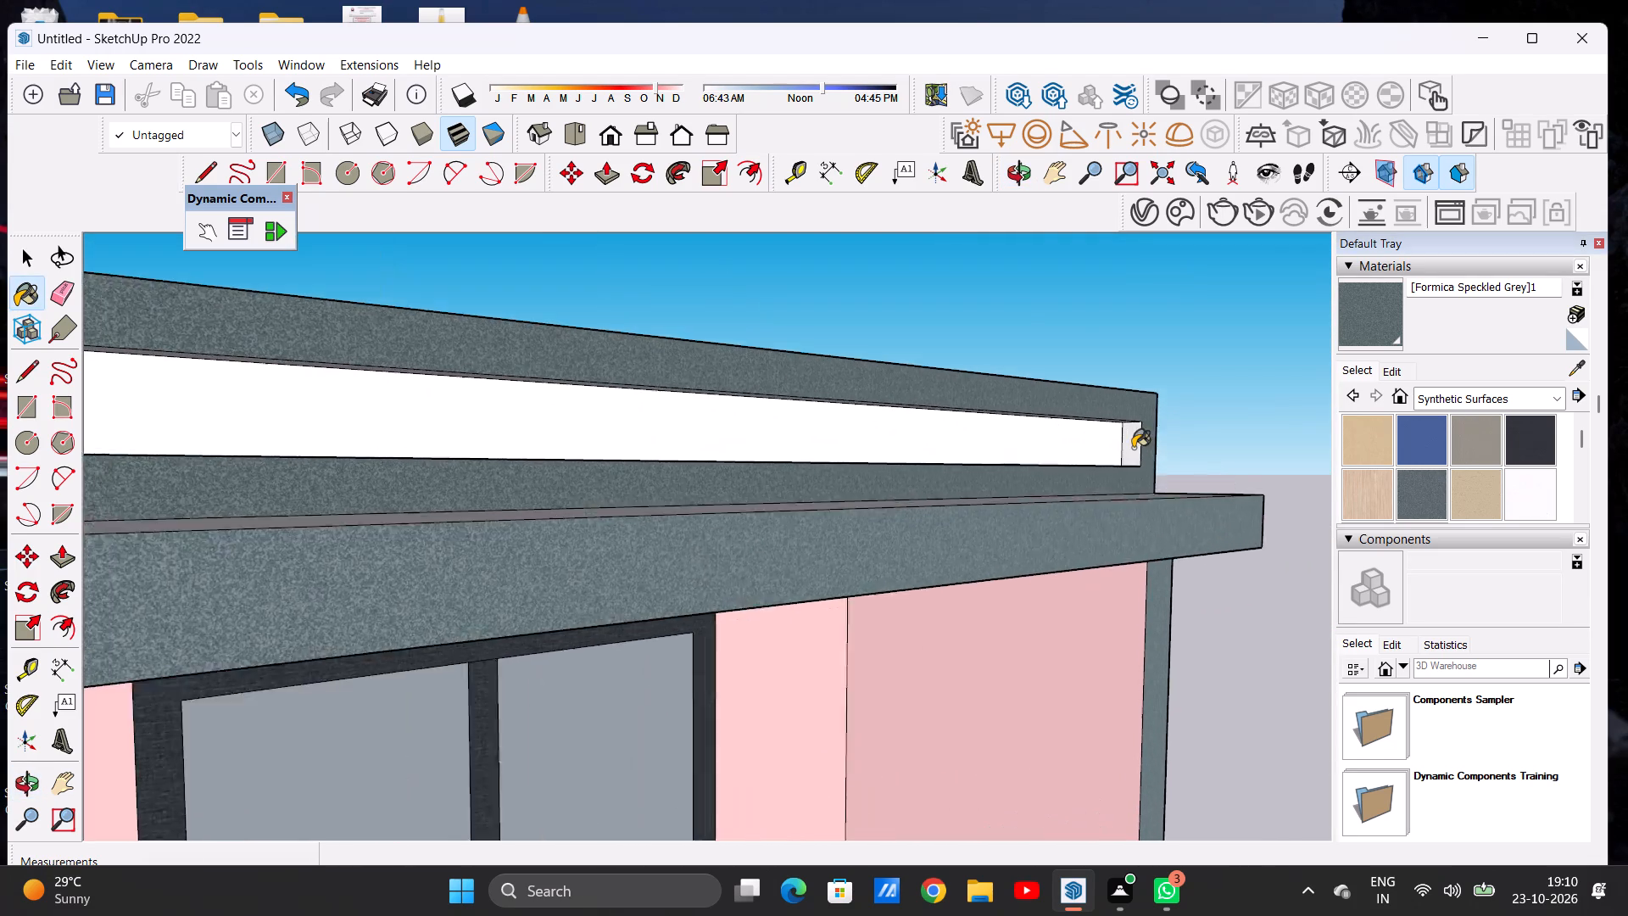
scroll(1133, 448, "up", 4)
left_click(1129, 448)
Paint the top face of the projecting slab below the roof parapet with Formica Speckled Grey.
scroll(635, 563, "down", 20)
scroll(635, 563, "down", 2)
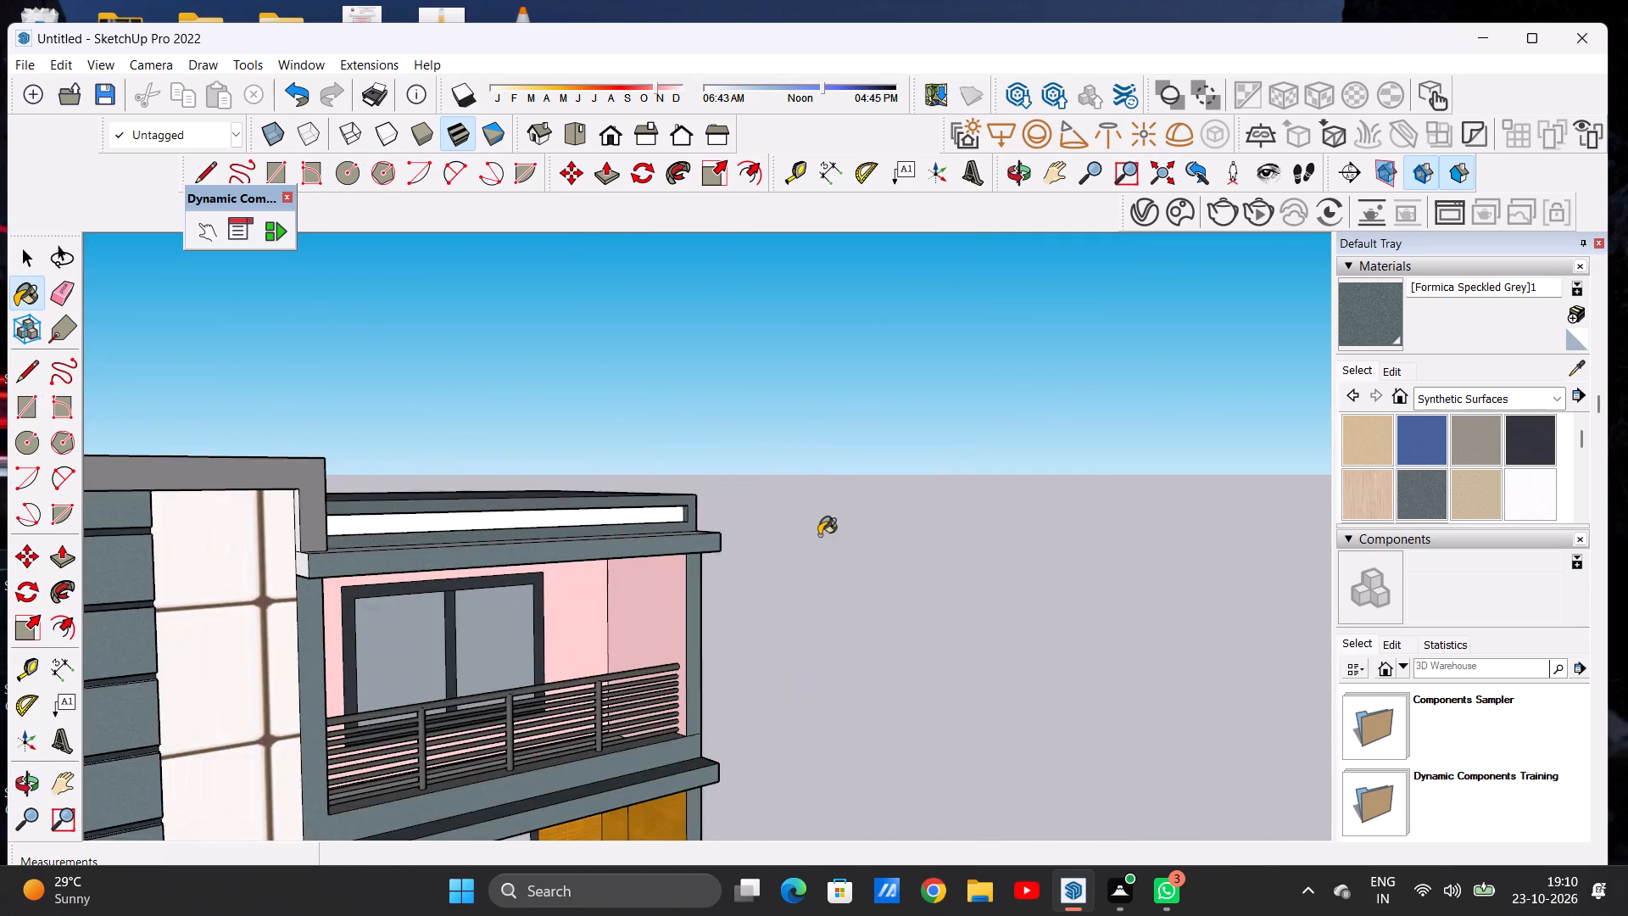
middle_click_drag(815, 535, 516, 728)
scroll(544, 473, "up", 6)
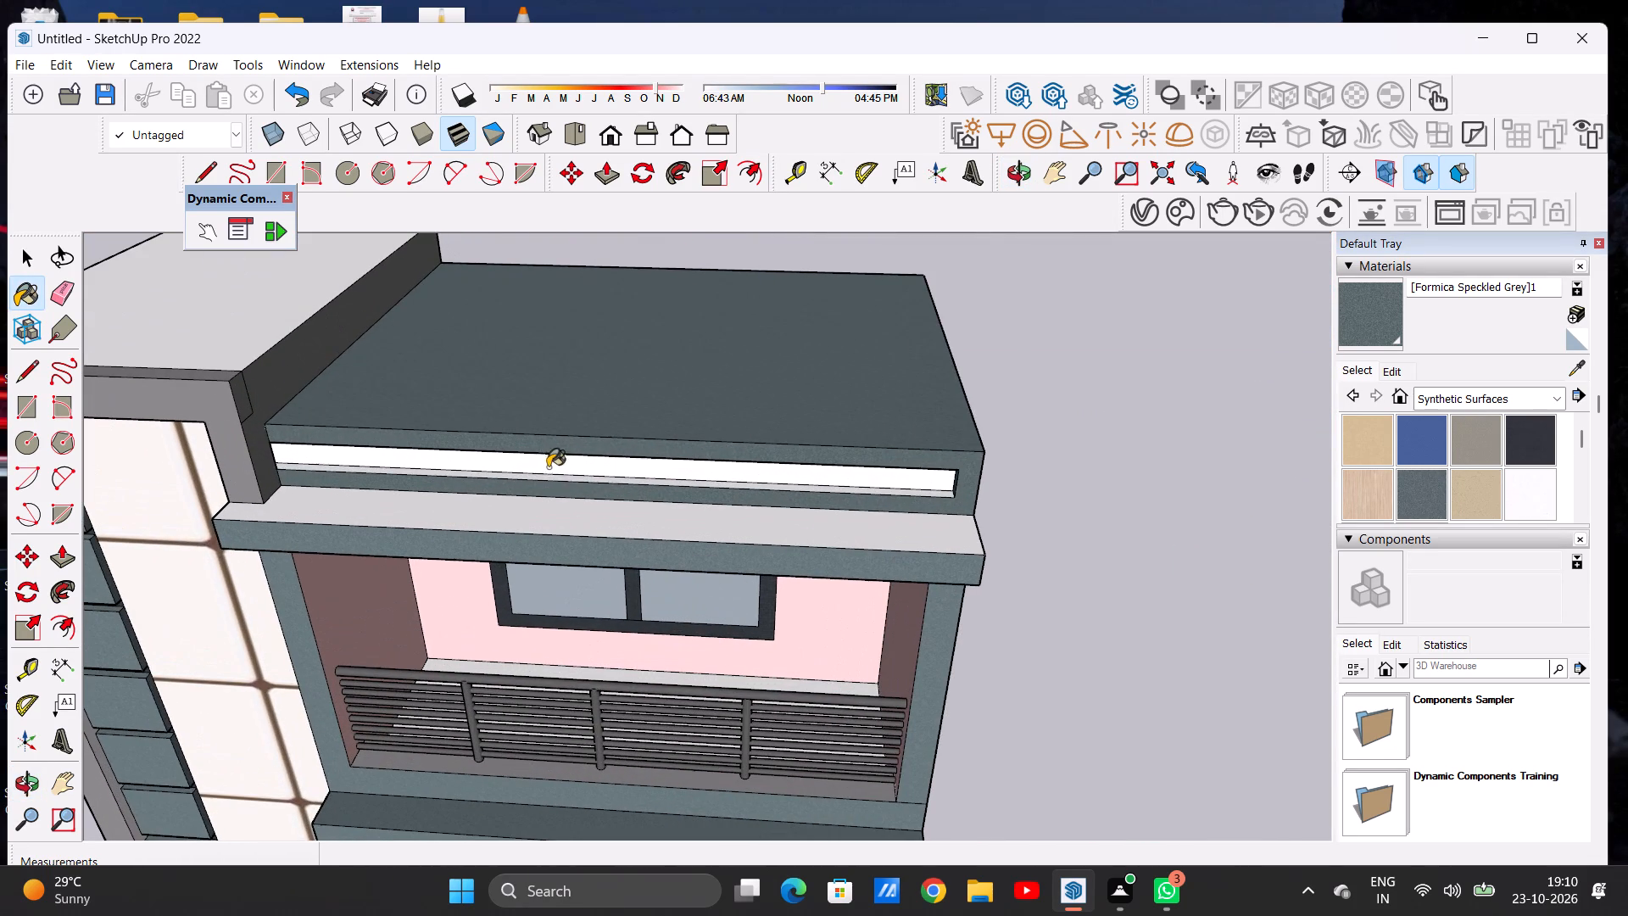
left_click(578, 539)
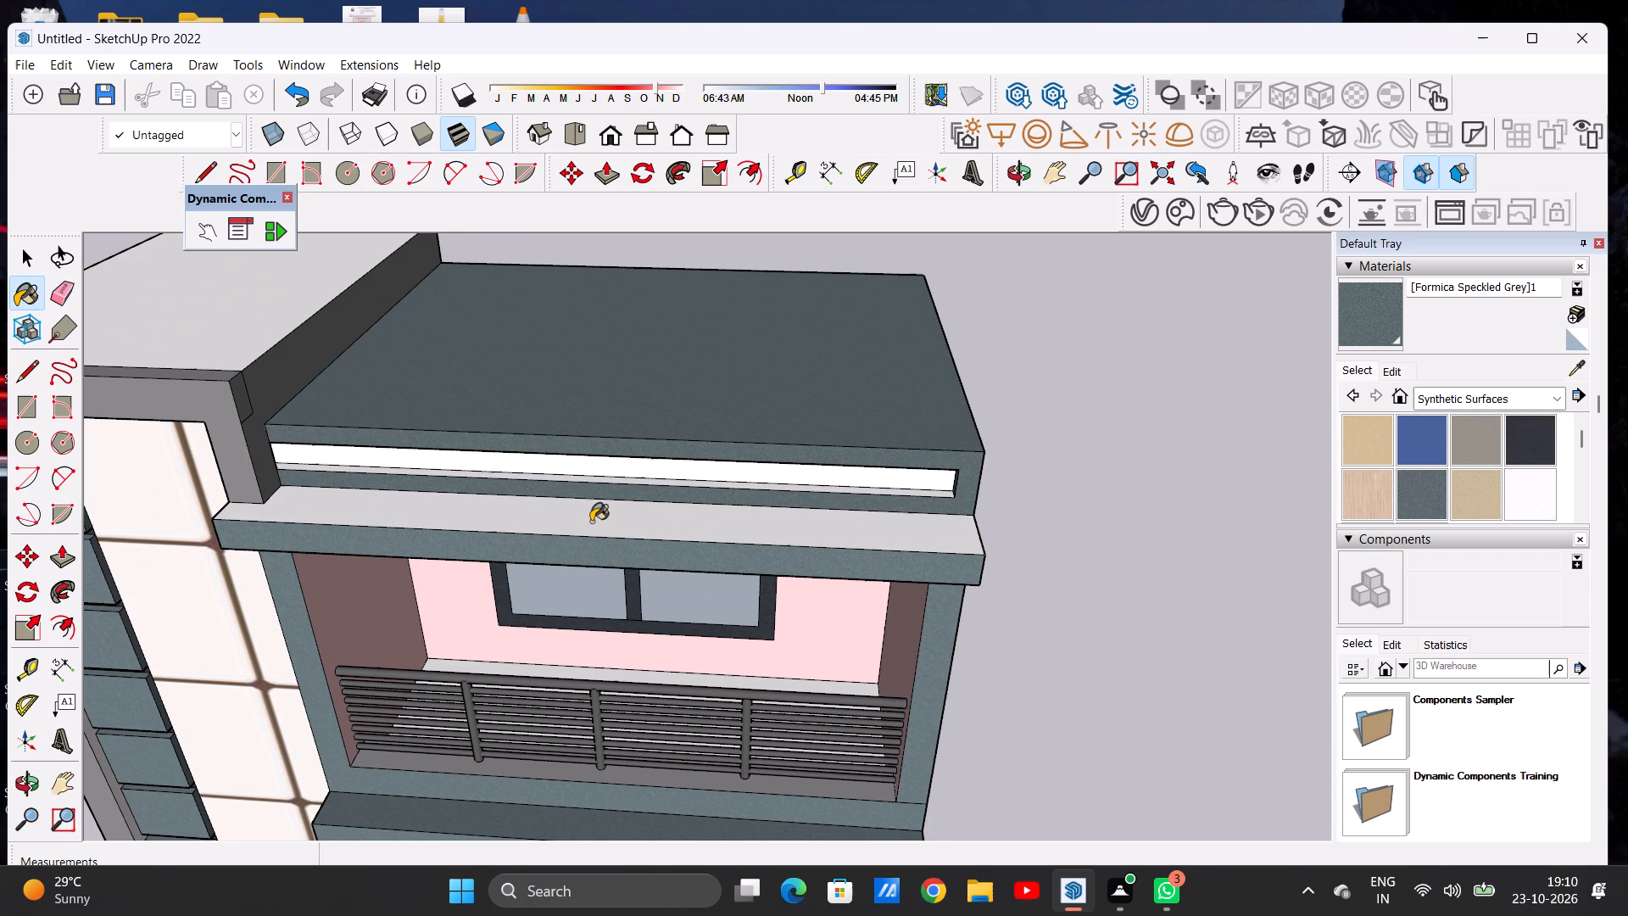
left_click(591, 522)
Examine the parapet and the whole front elevation for surfaces that still need a material.
scroll(655, 505, "up", 3)
scroll(656, 504, "down", 1)
scroll(656, 504, "up", 1)
scroll(656, 504, "down", 1)
scroll(784, 512, "down", 6)
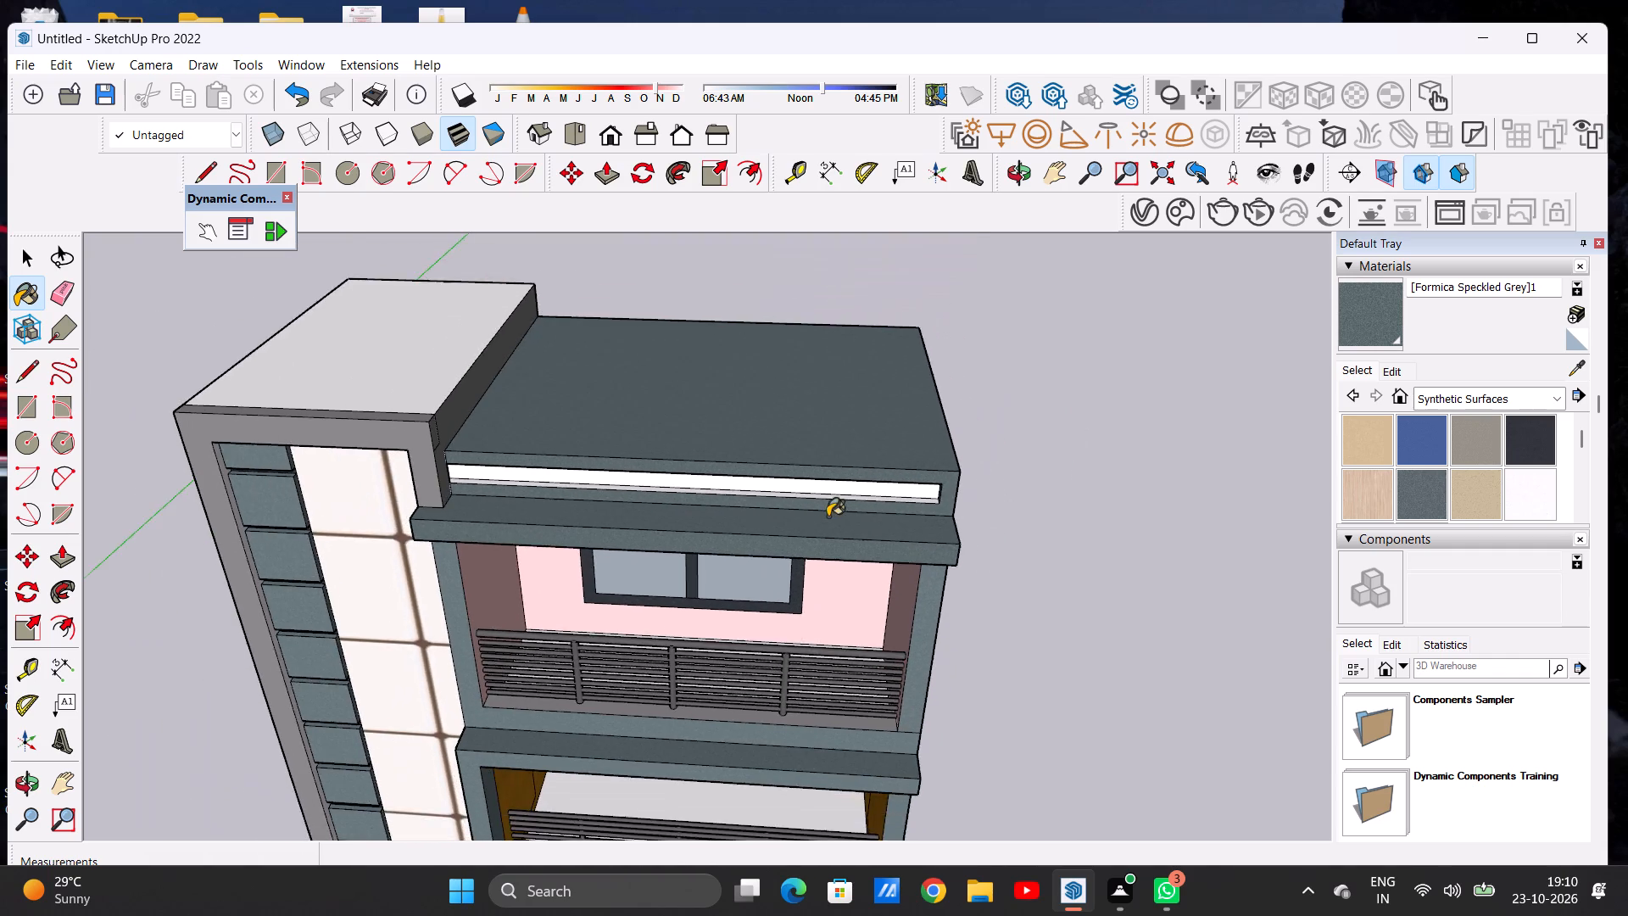
scroll(769, 522, "down", 4)
middle_click_drag(756, 577, 789, 422)
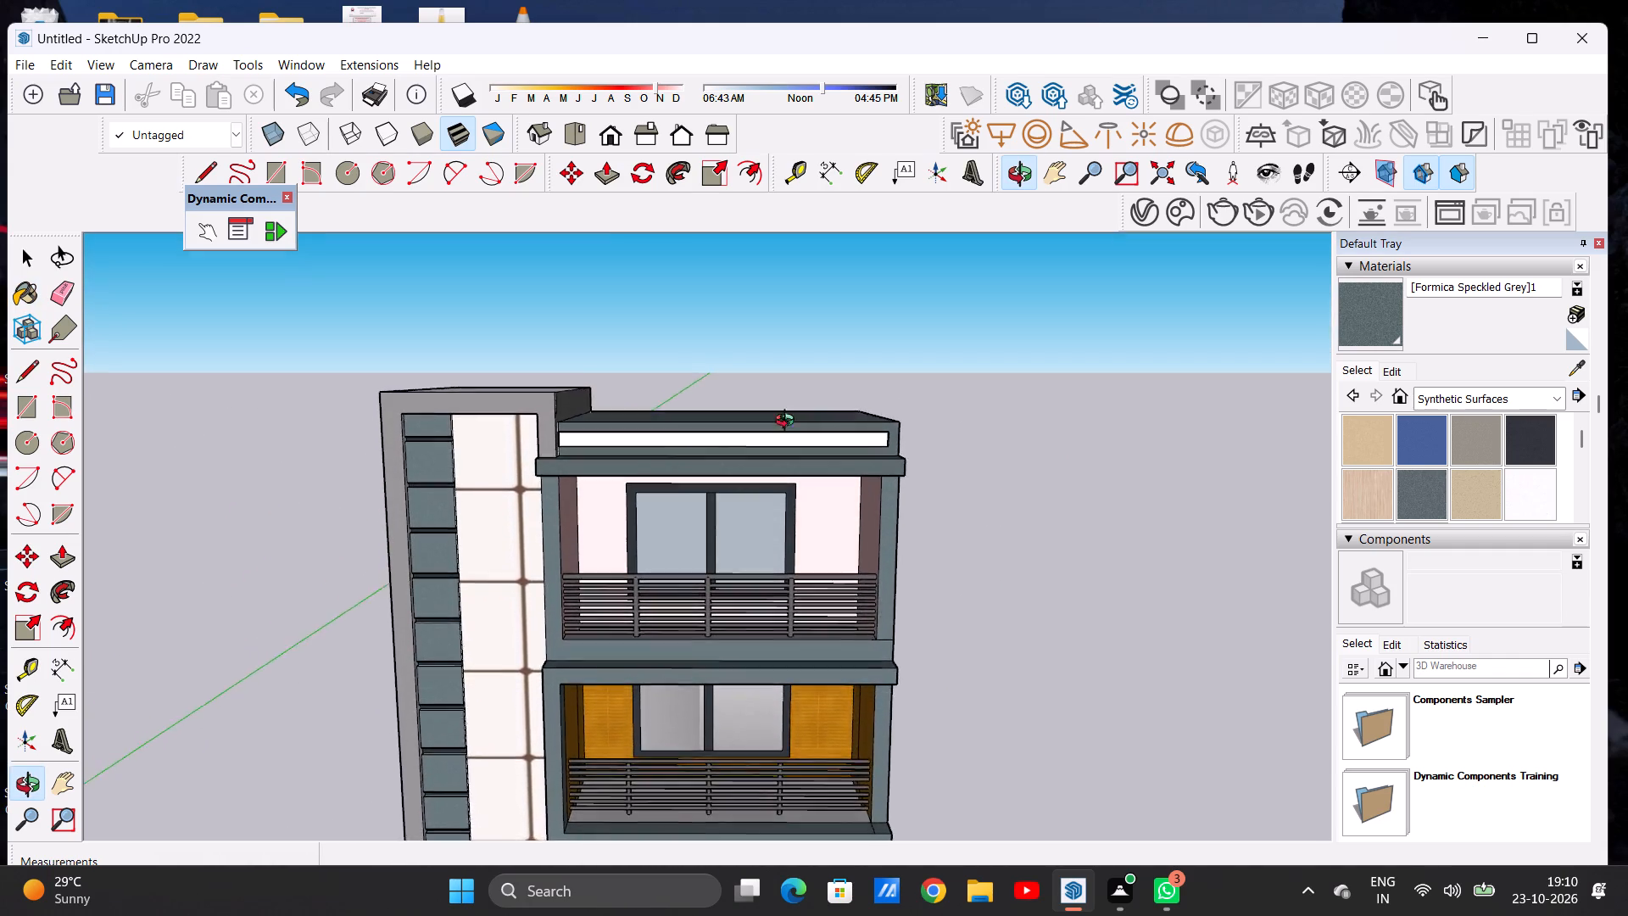
middle_click_drag(789, 422, 789, 399)
scroll(778, 443, "down", 12)
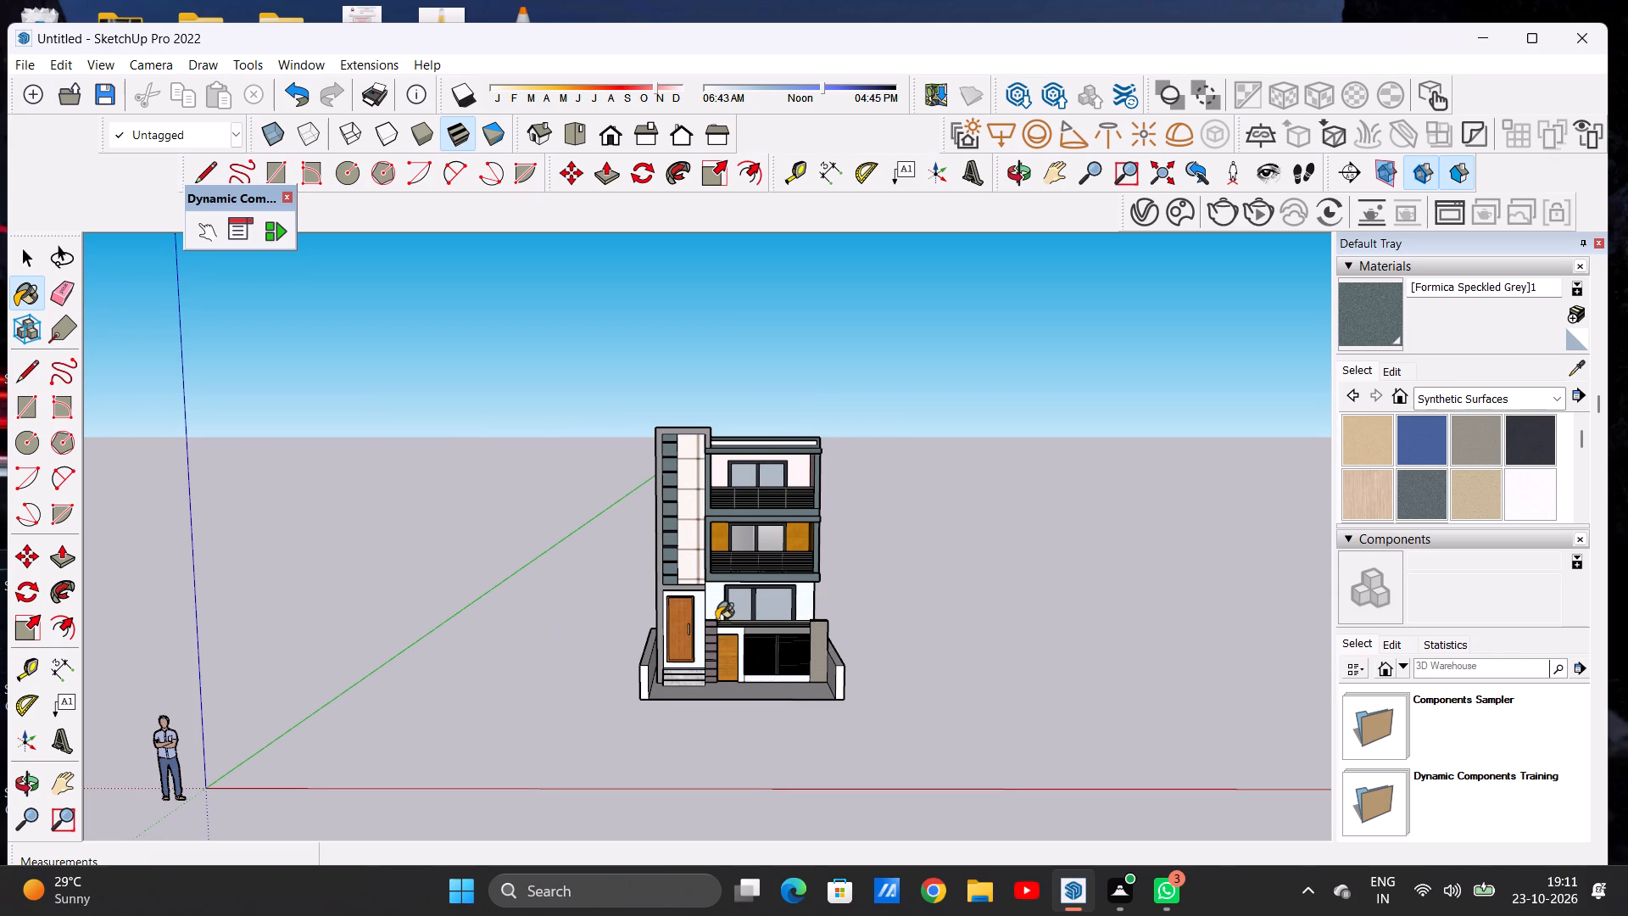
Draw a small downlight circle on the soffit above the white-tiled wall's window, near the end beside the stair tower.
key("space")
scroll(791, 570, "up", 7)
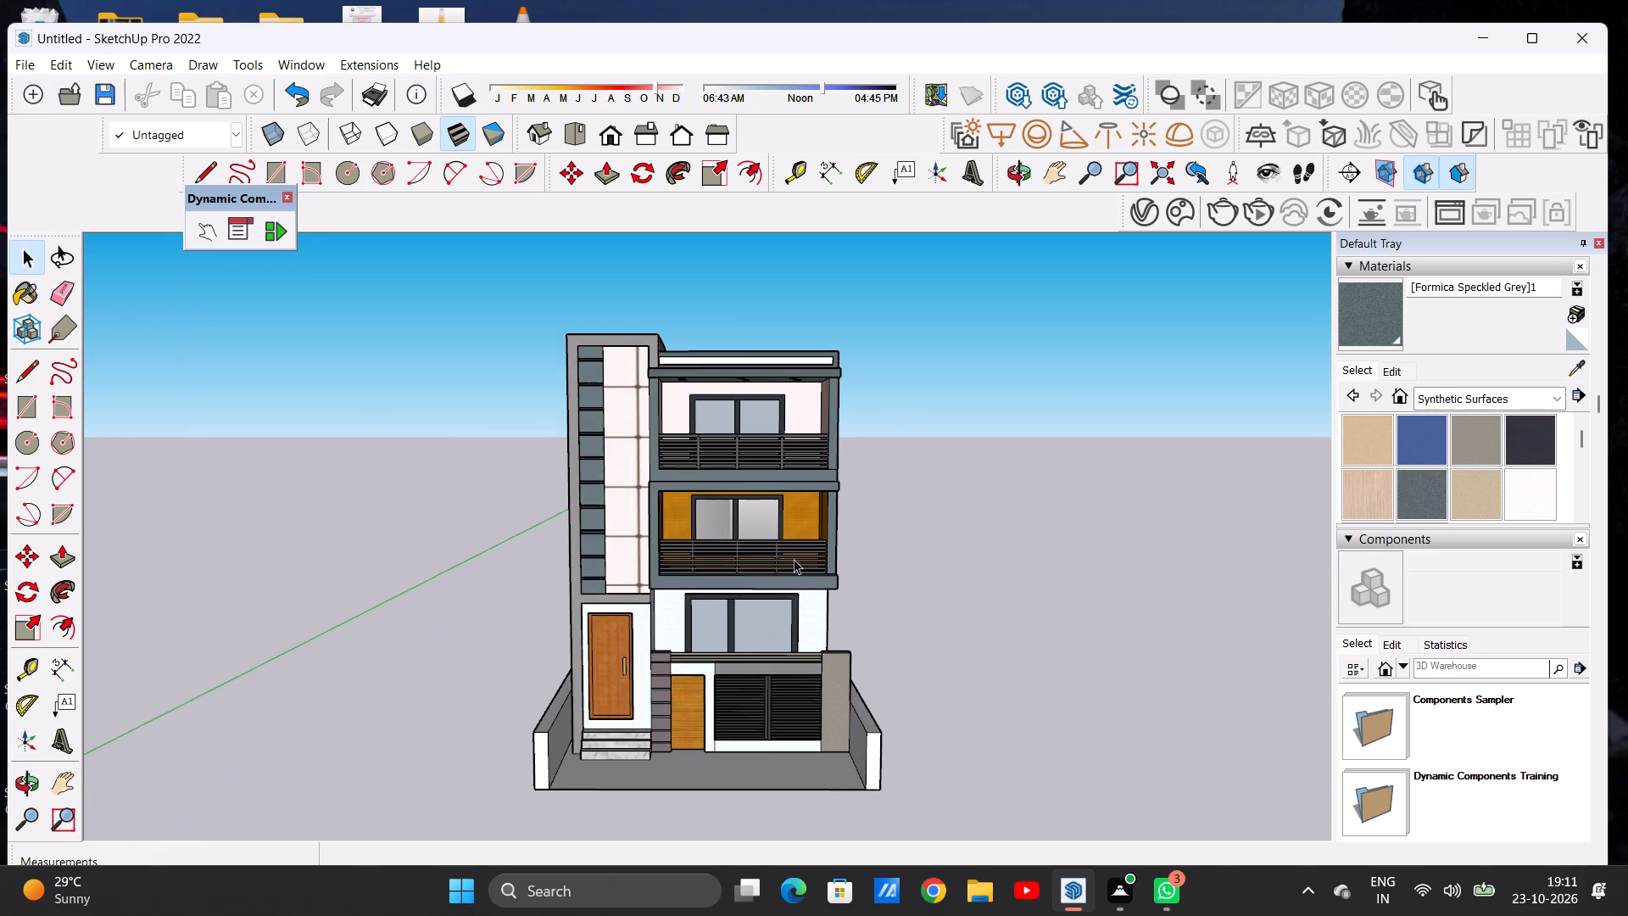
middle_click_drag(772, 606, 768, 414)
scroll(748, 603, "up", 8)
scroll(668, 553, "up", 2)
scroll(667, 550, "down", 1)
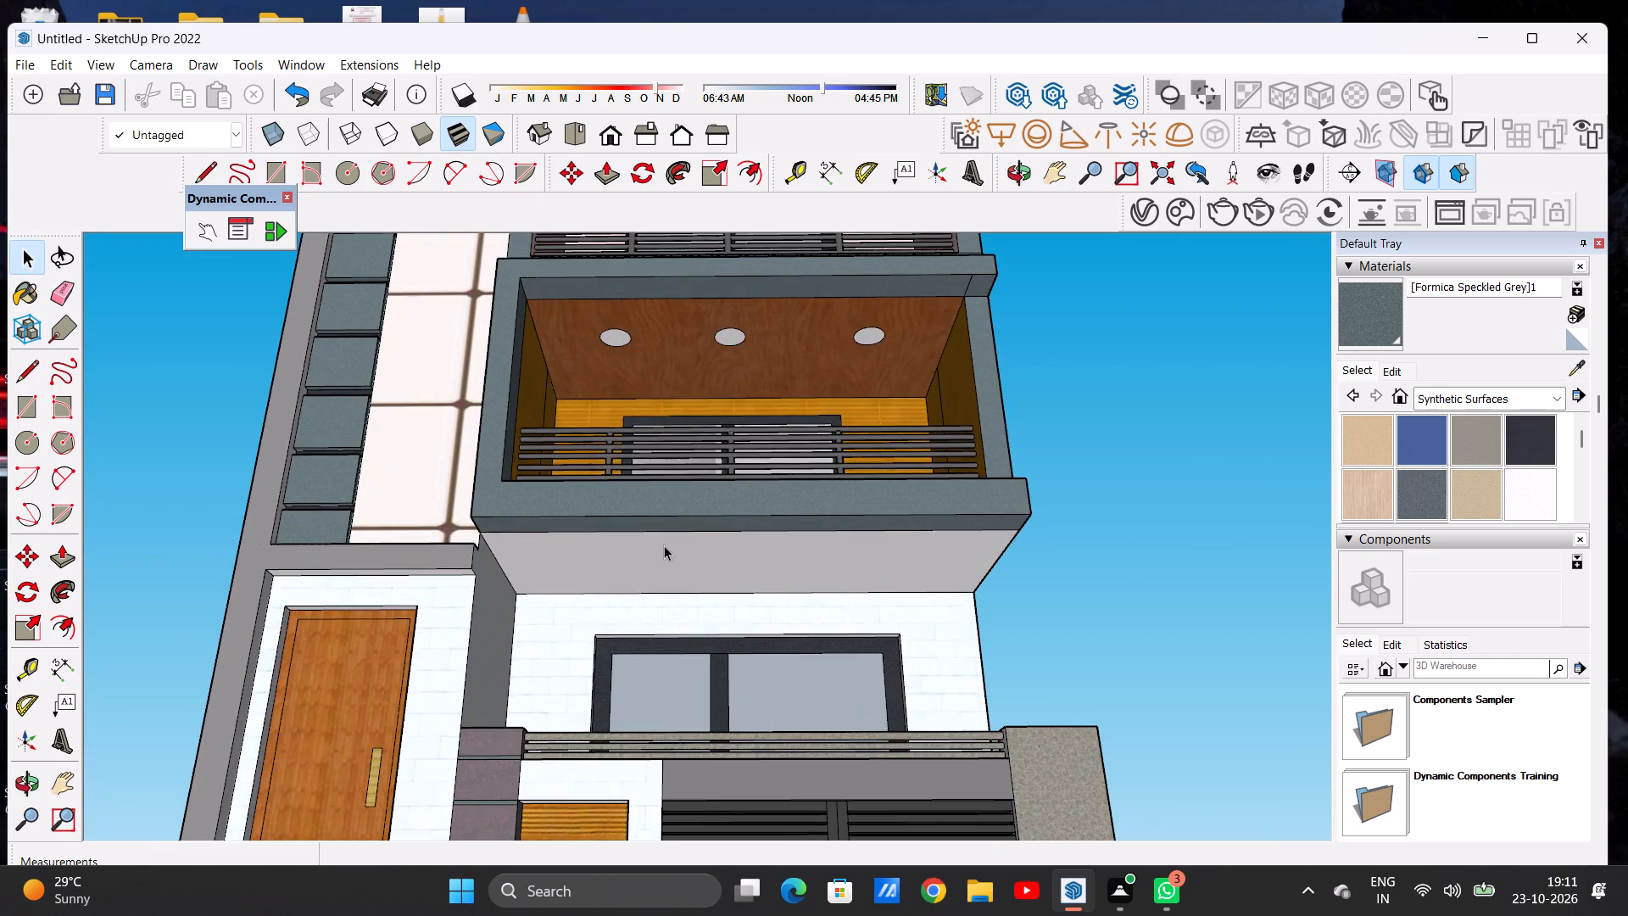
middle_click_drag(657, 557, 664, 506)
scroll(681, 522, "up", 2)
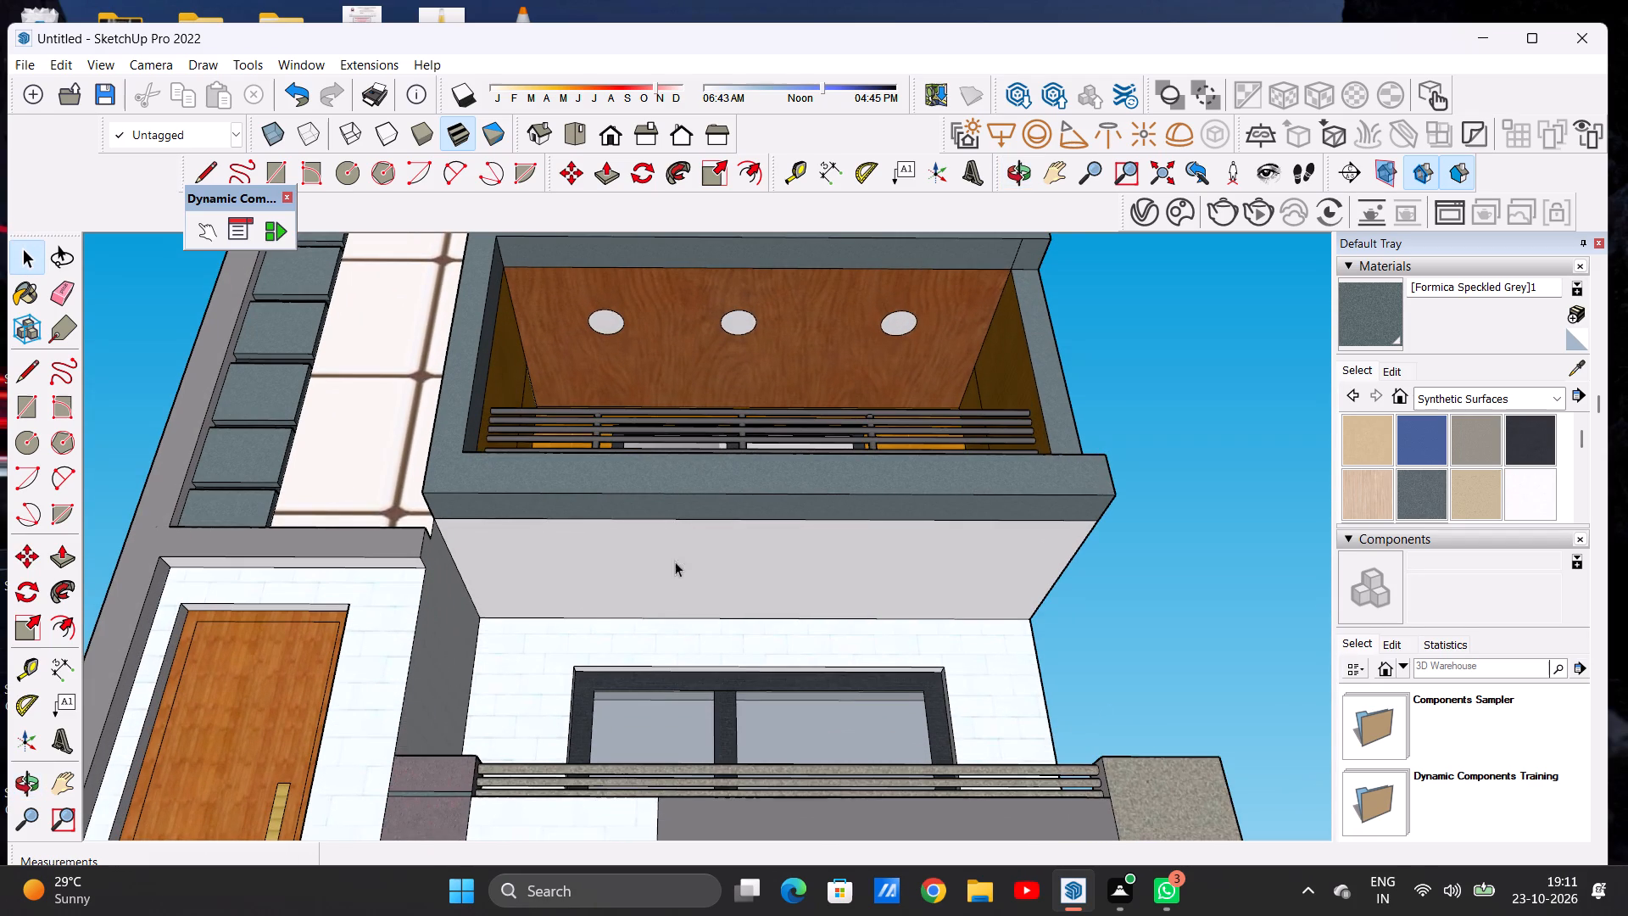
scroll(627, 572, "up", 1)
key("c")
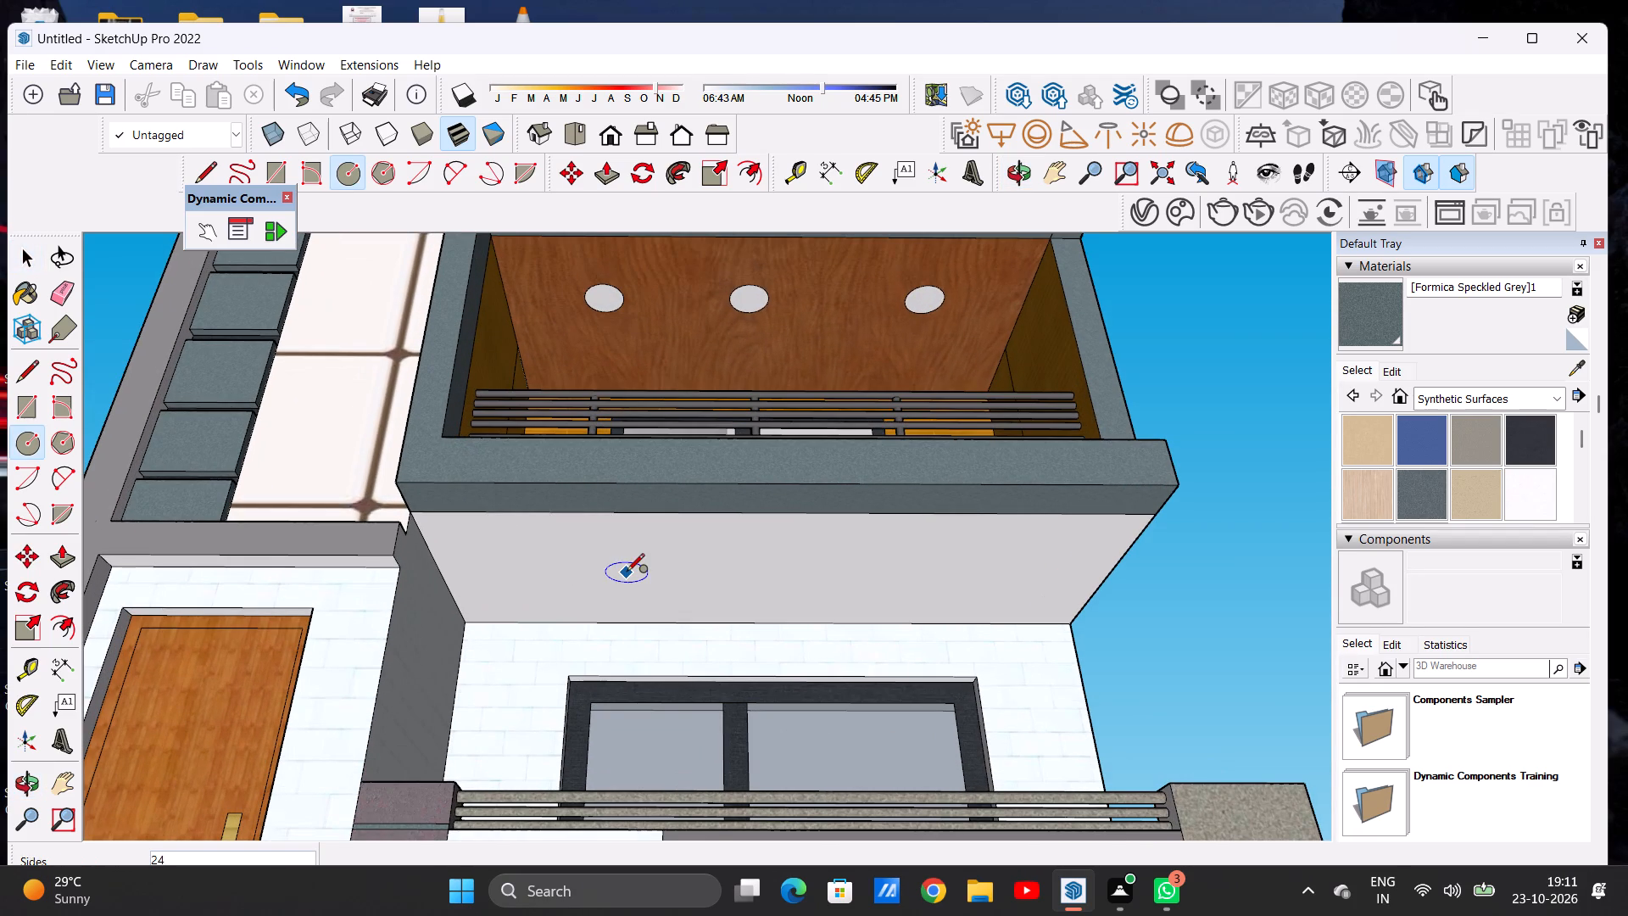
left_click(516, 550)
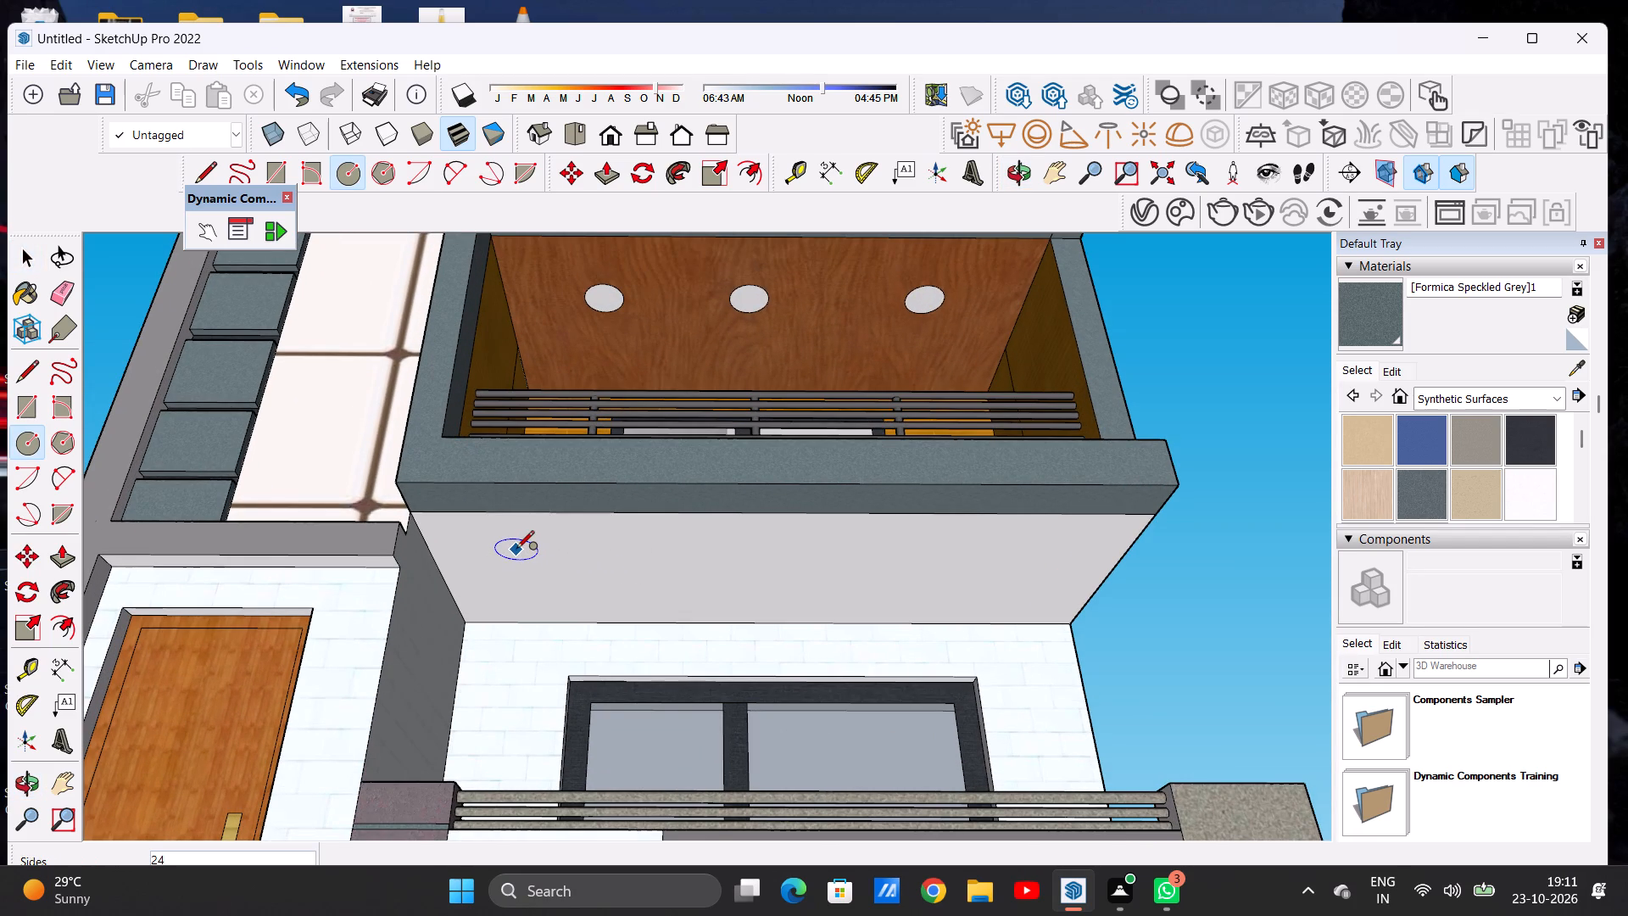
left_click(520, 534)
key("space")
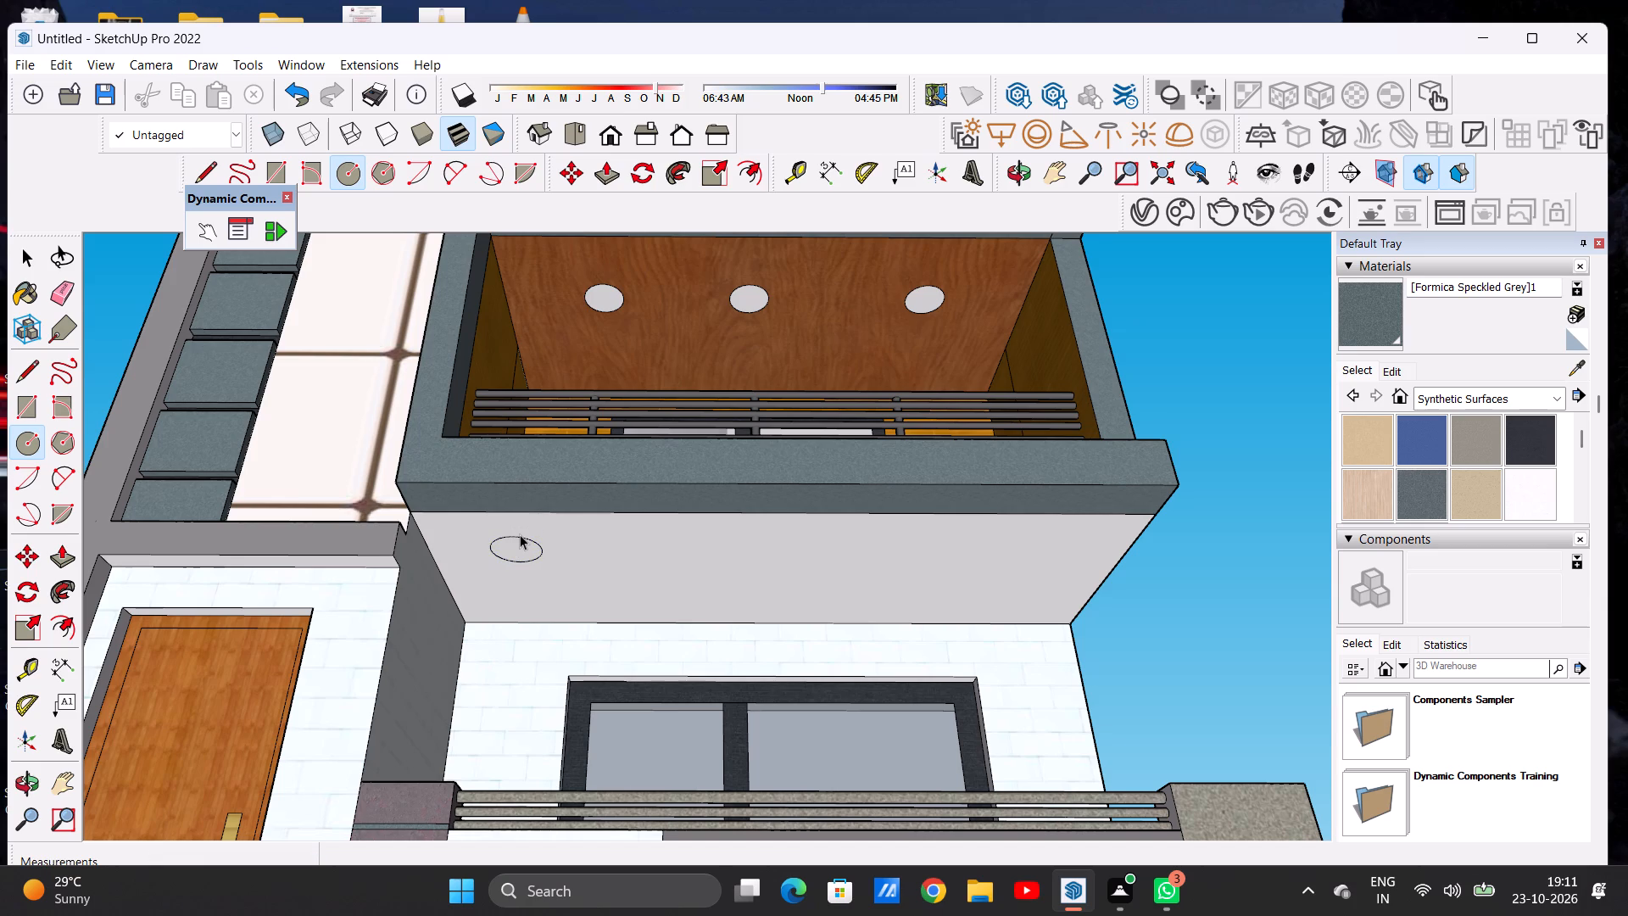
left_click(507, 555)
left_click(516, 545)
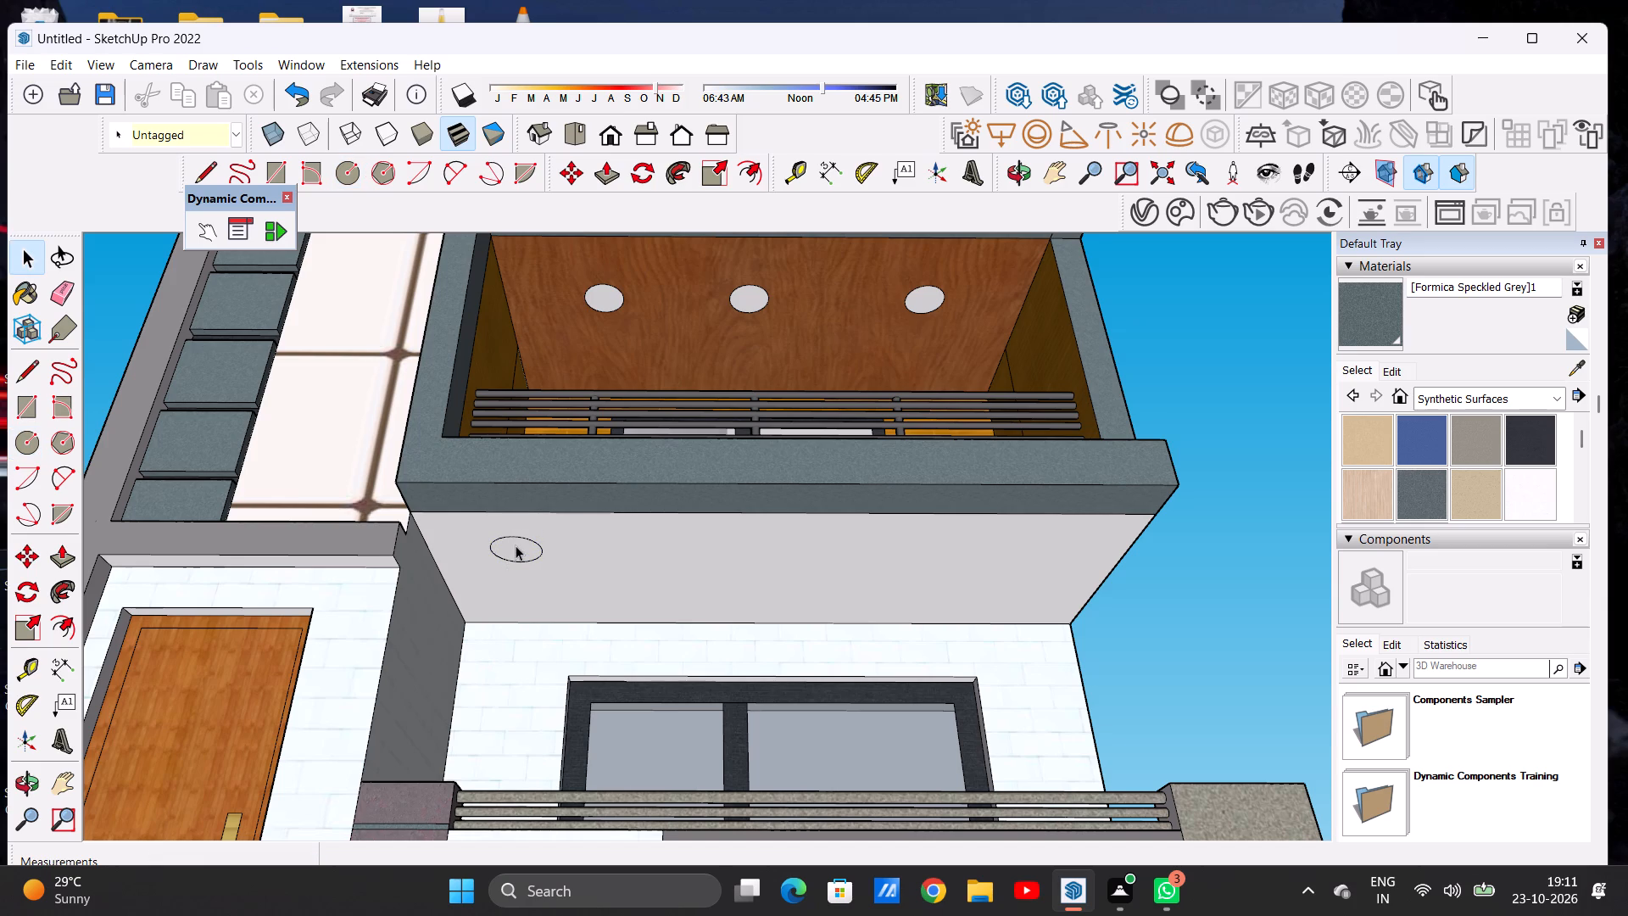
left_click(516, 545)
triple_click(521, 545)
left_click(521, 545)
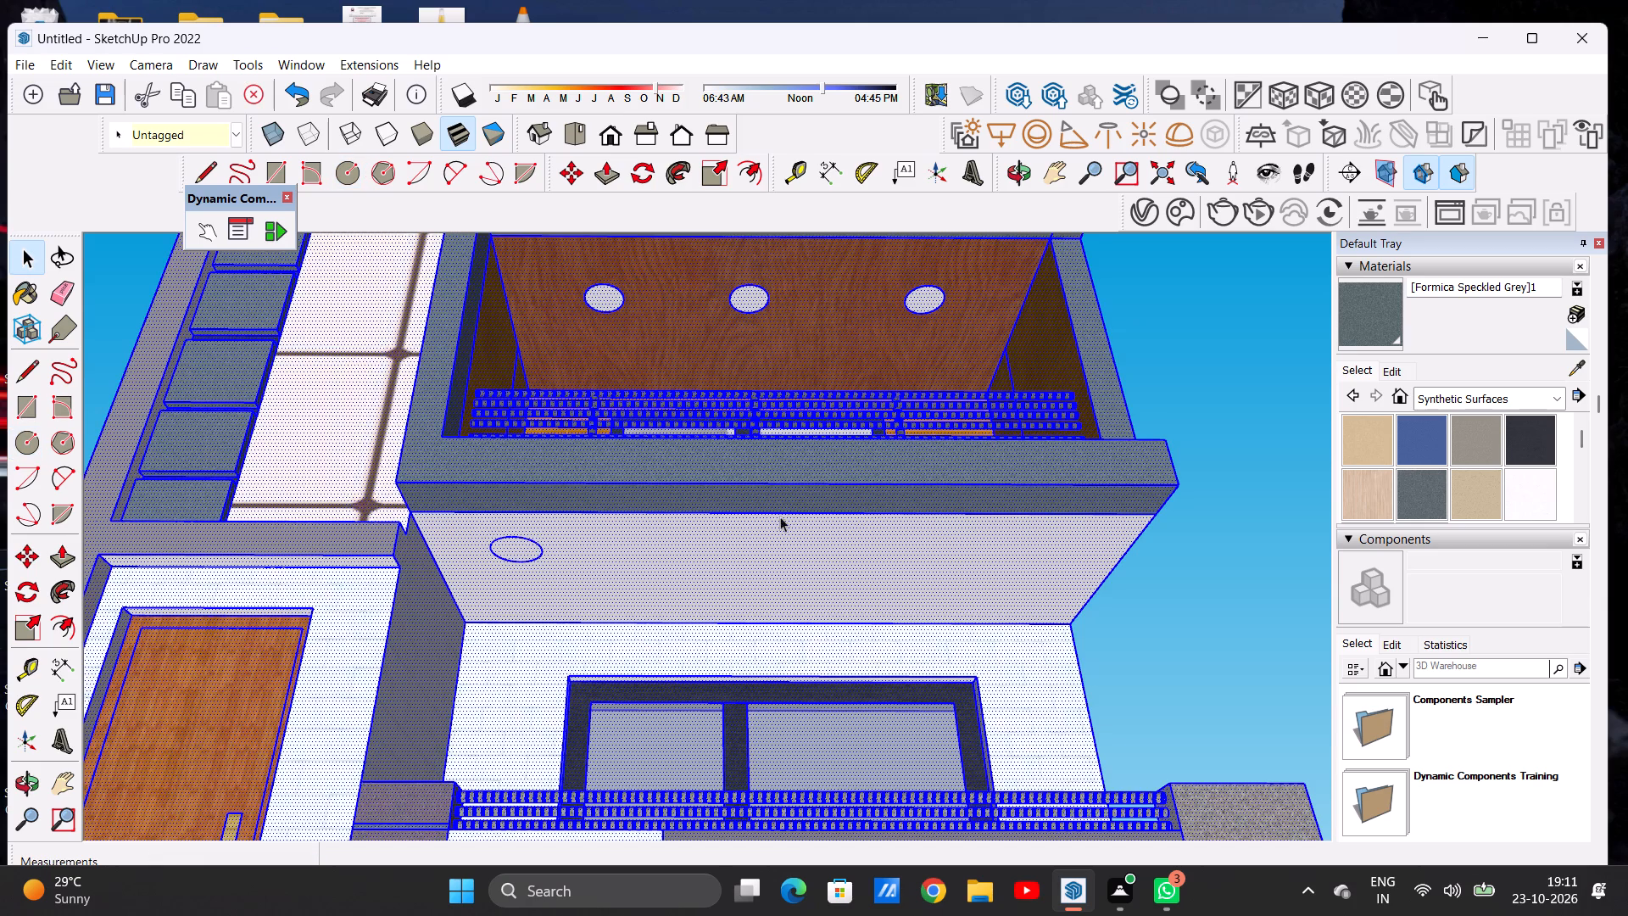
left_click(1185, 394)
Copy the downlight circle about 7' 11 1/2" along the soffit towards the end away from the stair tower.
scroll(506, 562, "up", 3)
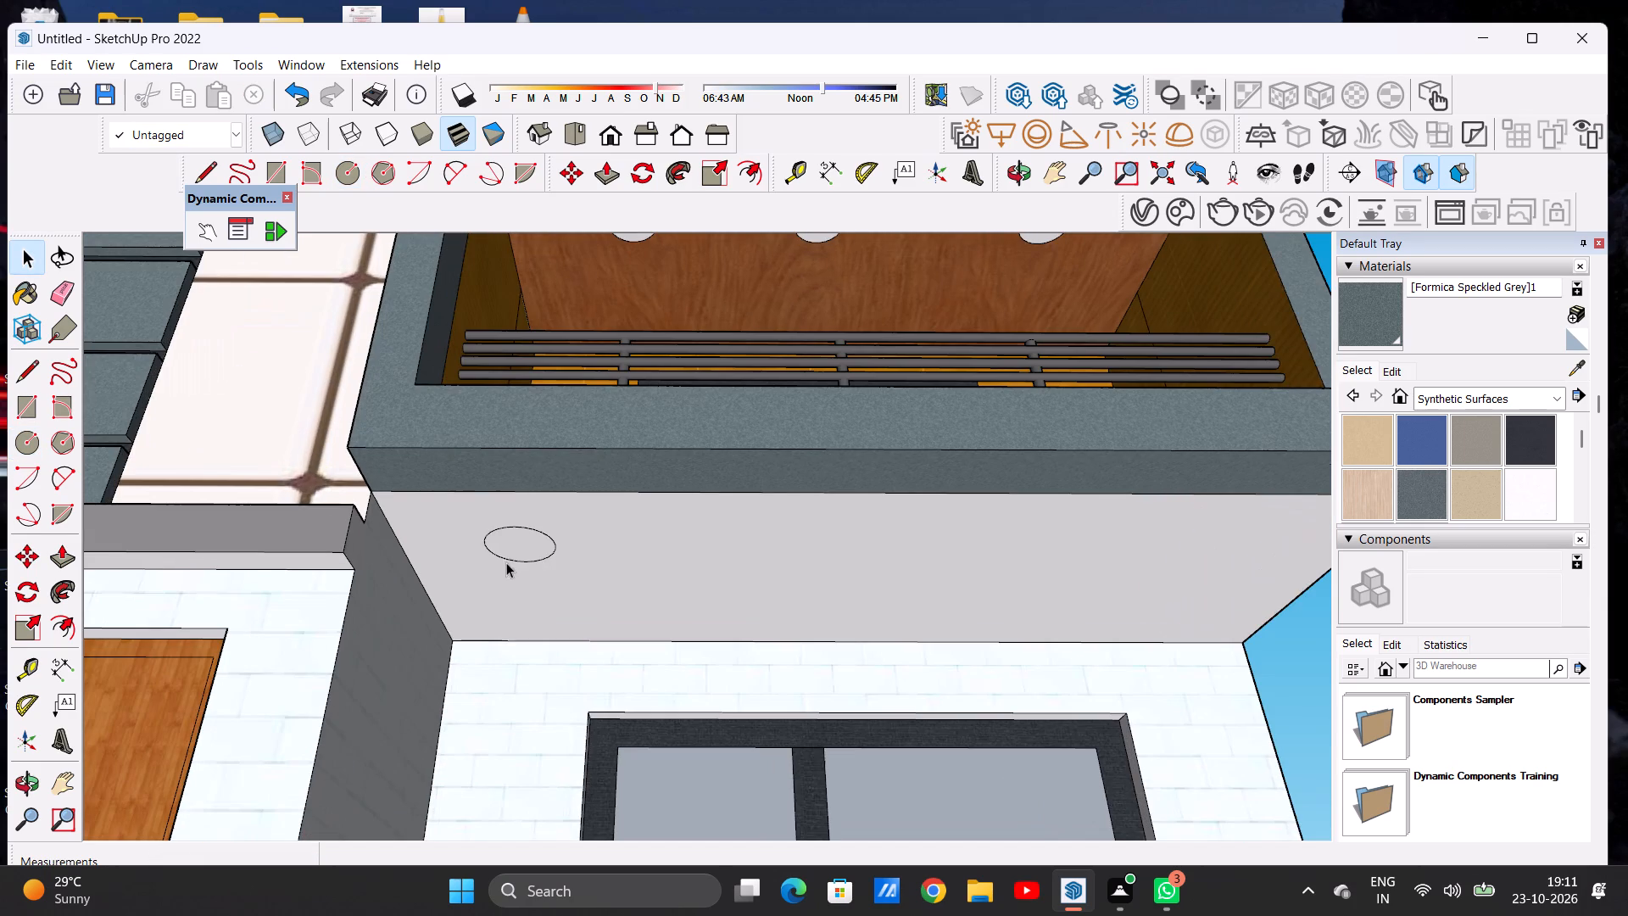
double_click(521, 546)
key("m")
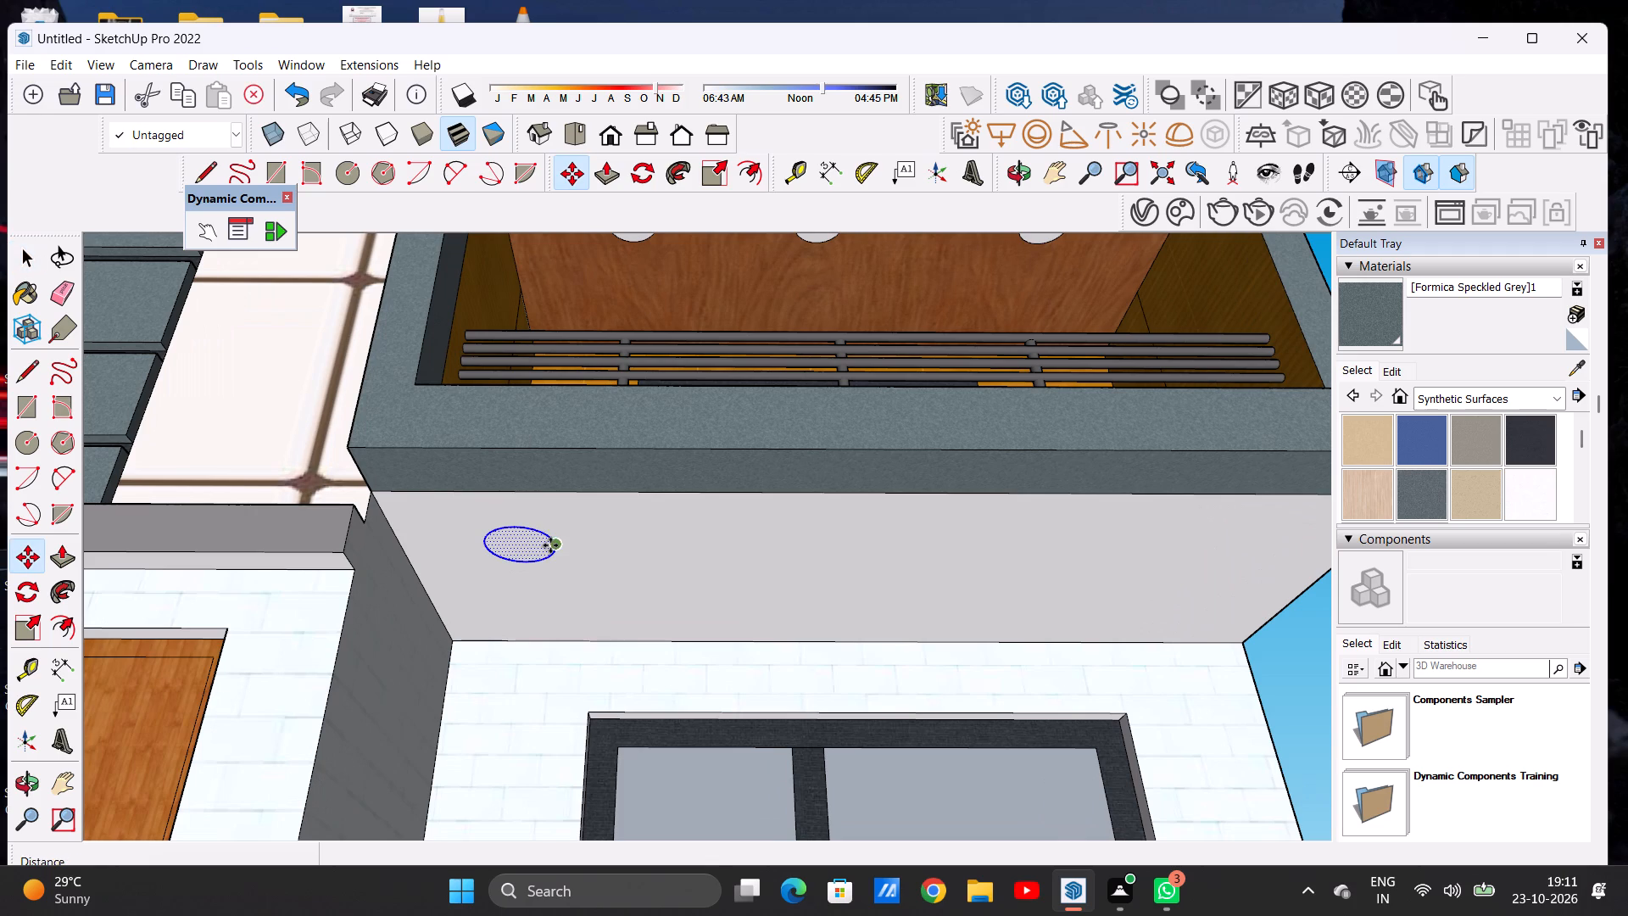
left_click(550, 545)
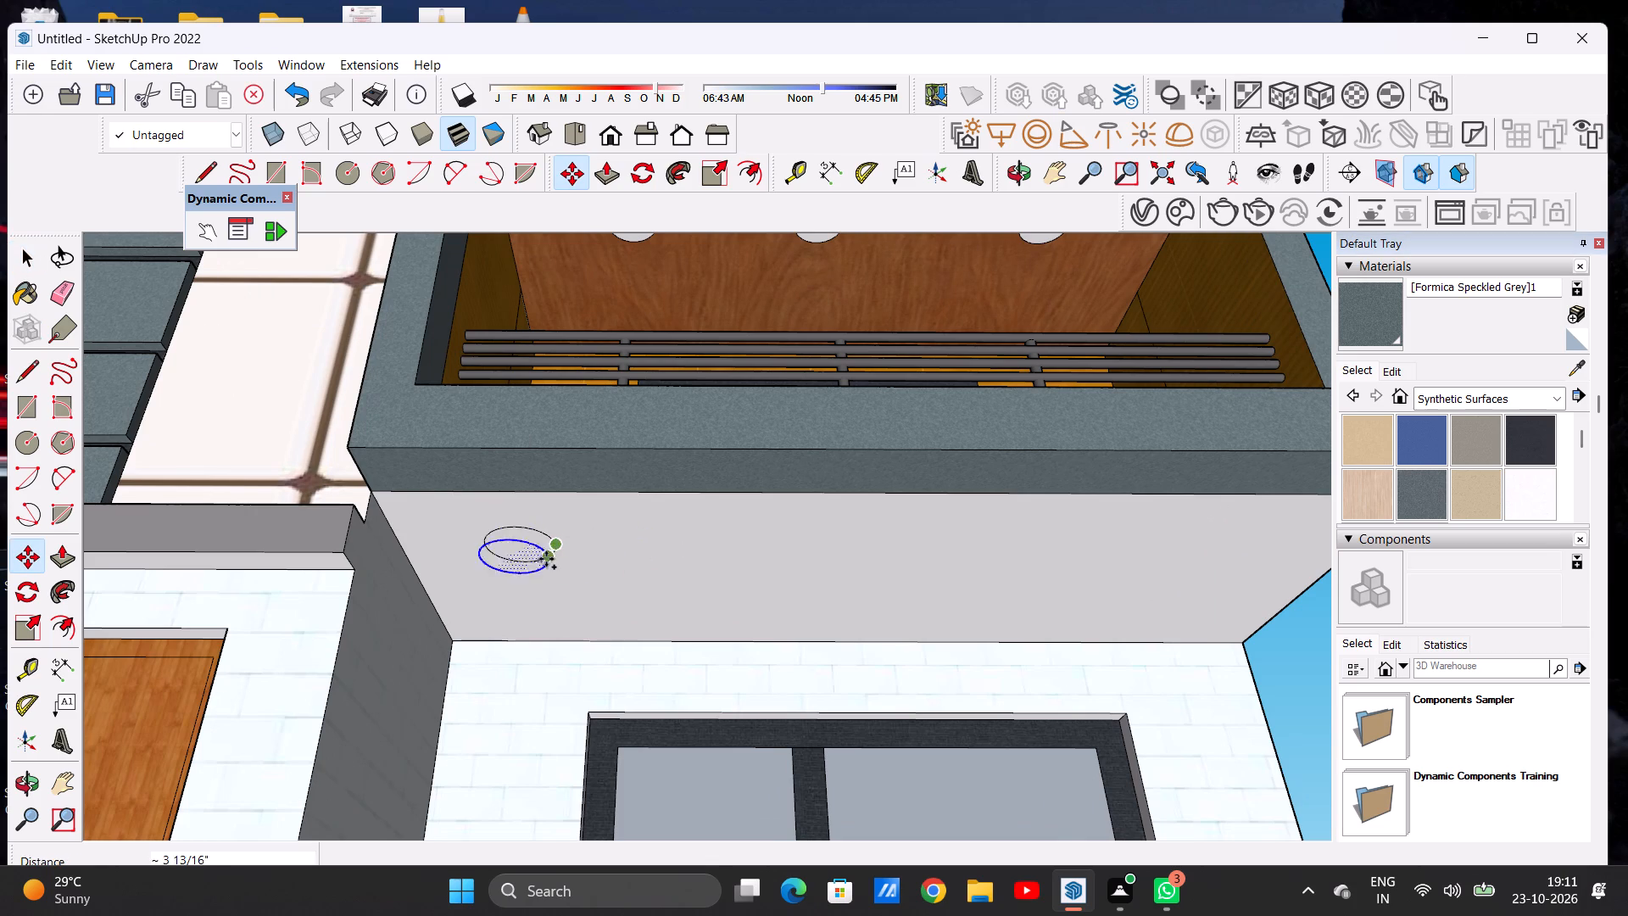
scroll(546, 559, "down", 8)
scroll(761, 546, "up", 1)
scroll(761, 546, "down", 1)
scroll(761, 546, "up", 3)
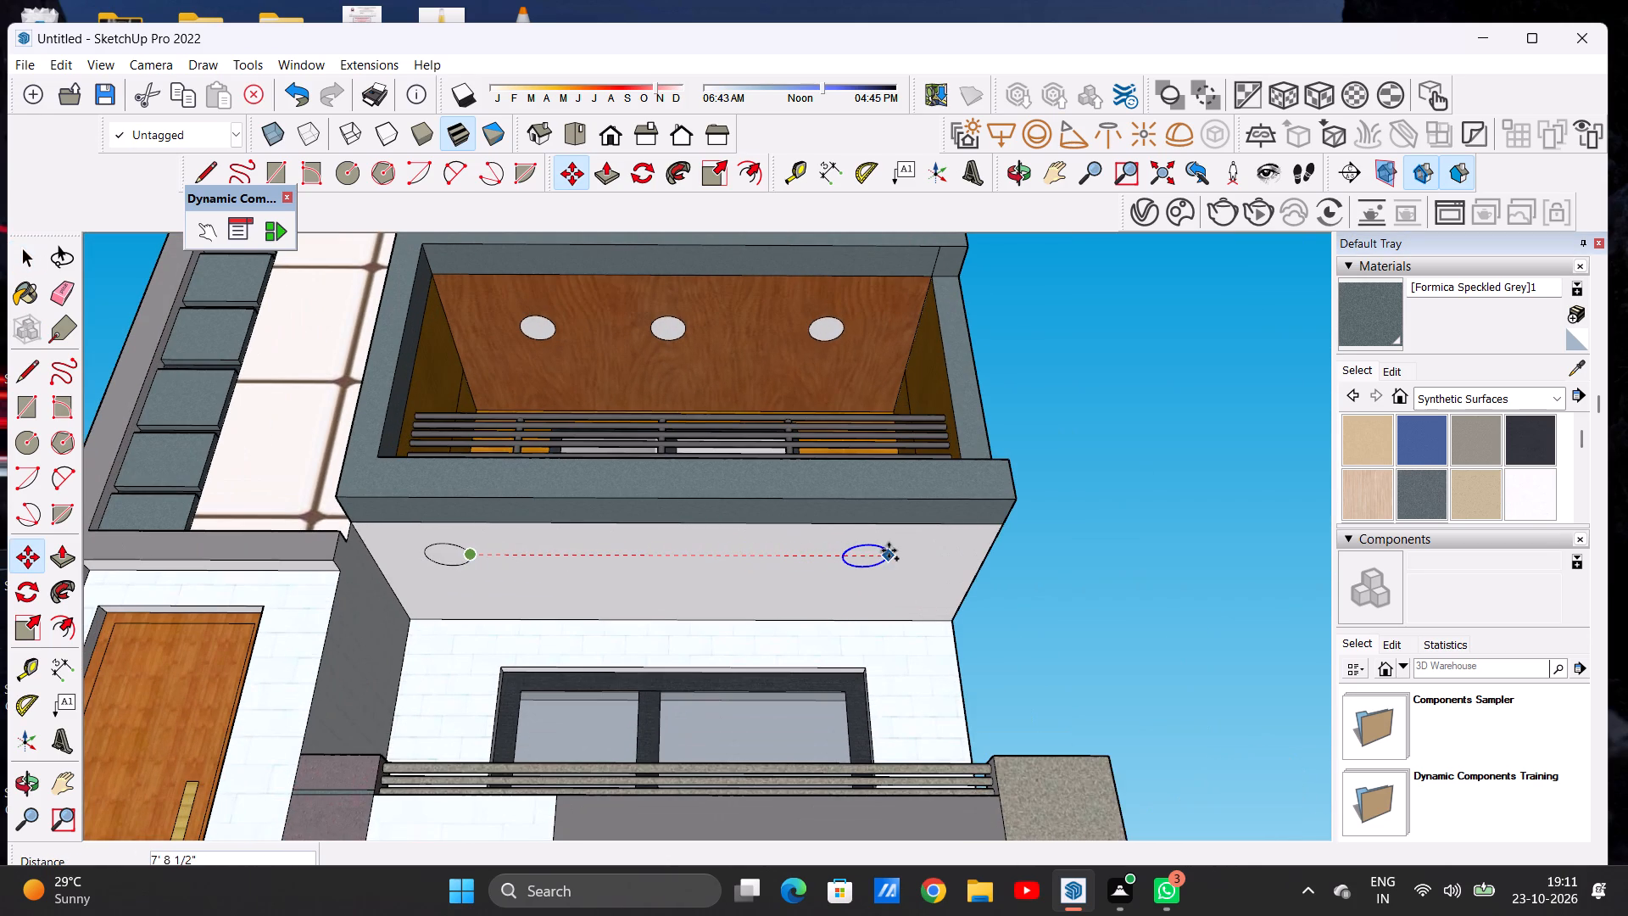
left_click(902, 548)
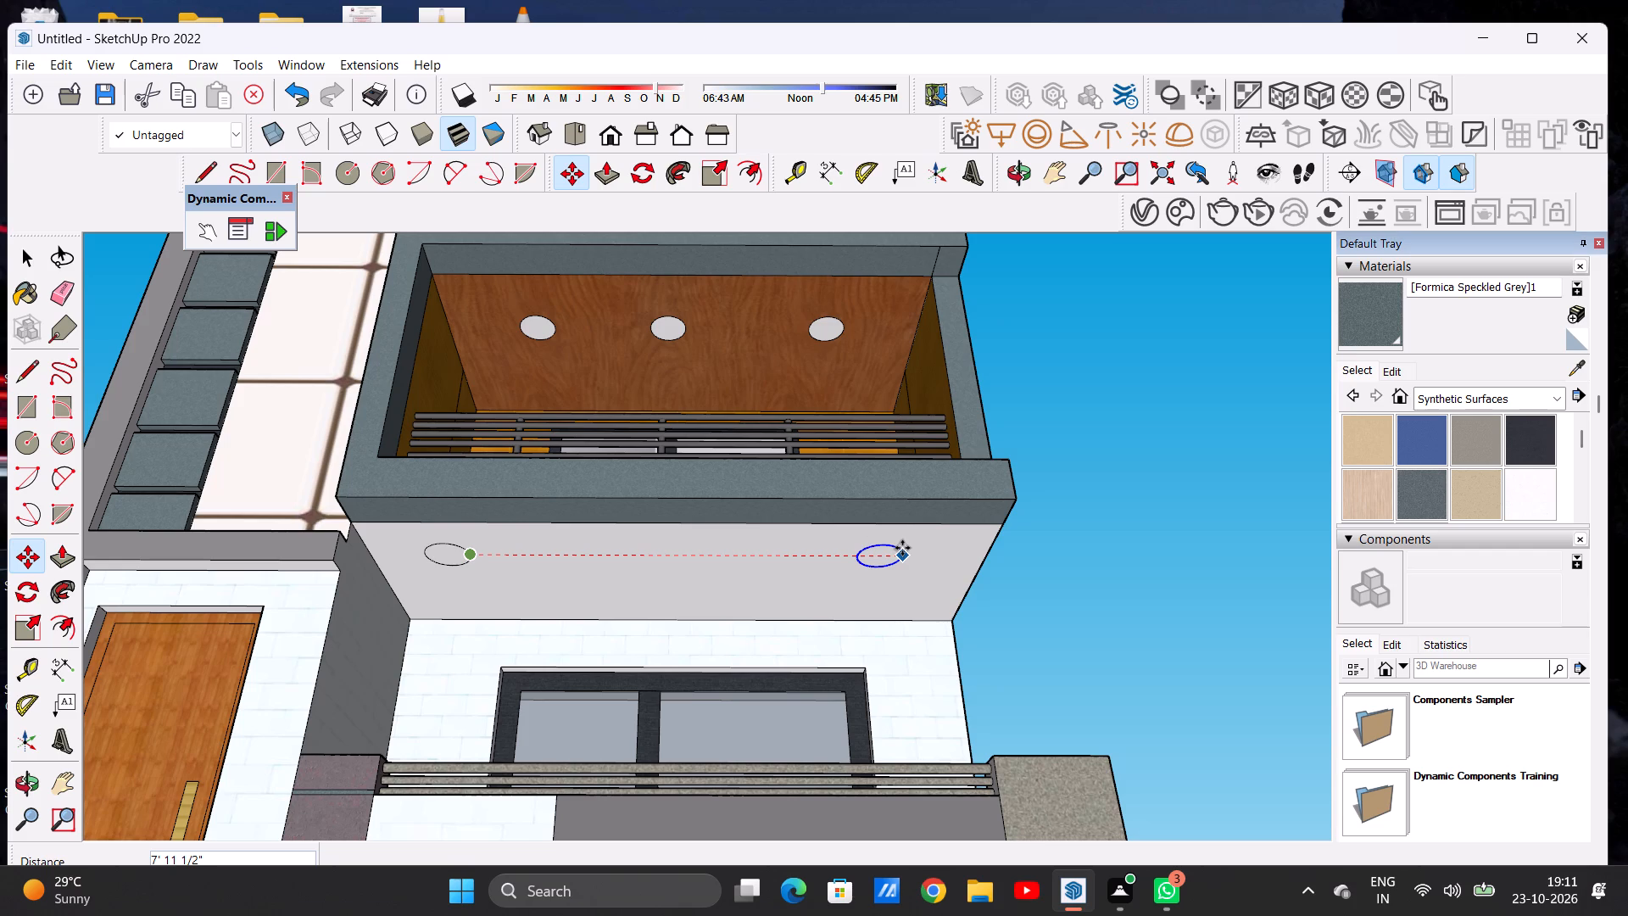
Copy the far downlight circle about 4' 2 3/4" back along the soffit, placing a third circle between the two.
left_click(902, 548)
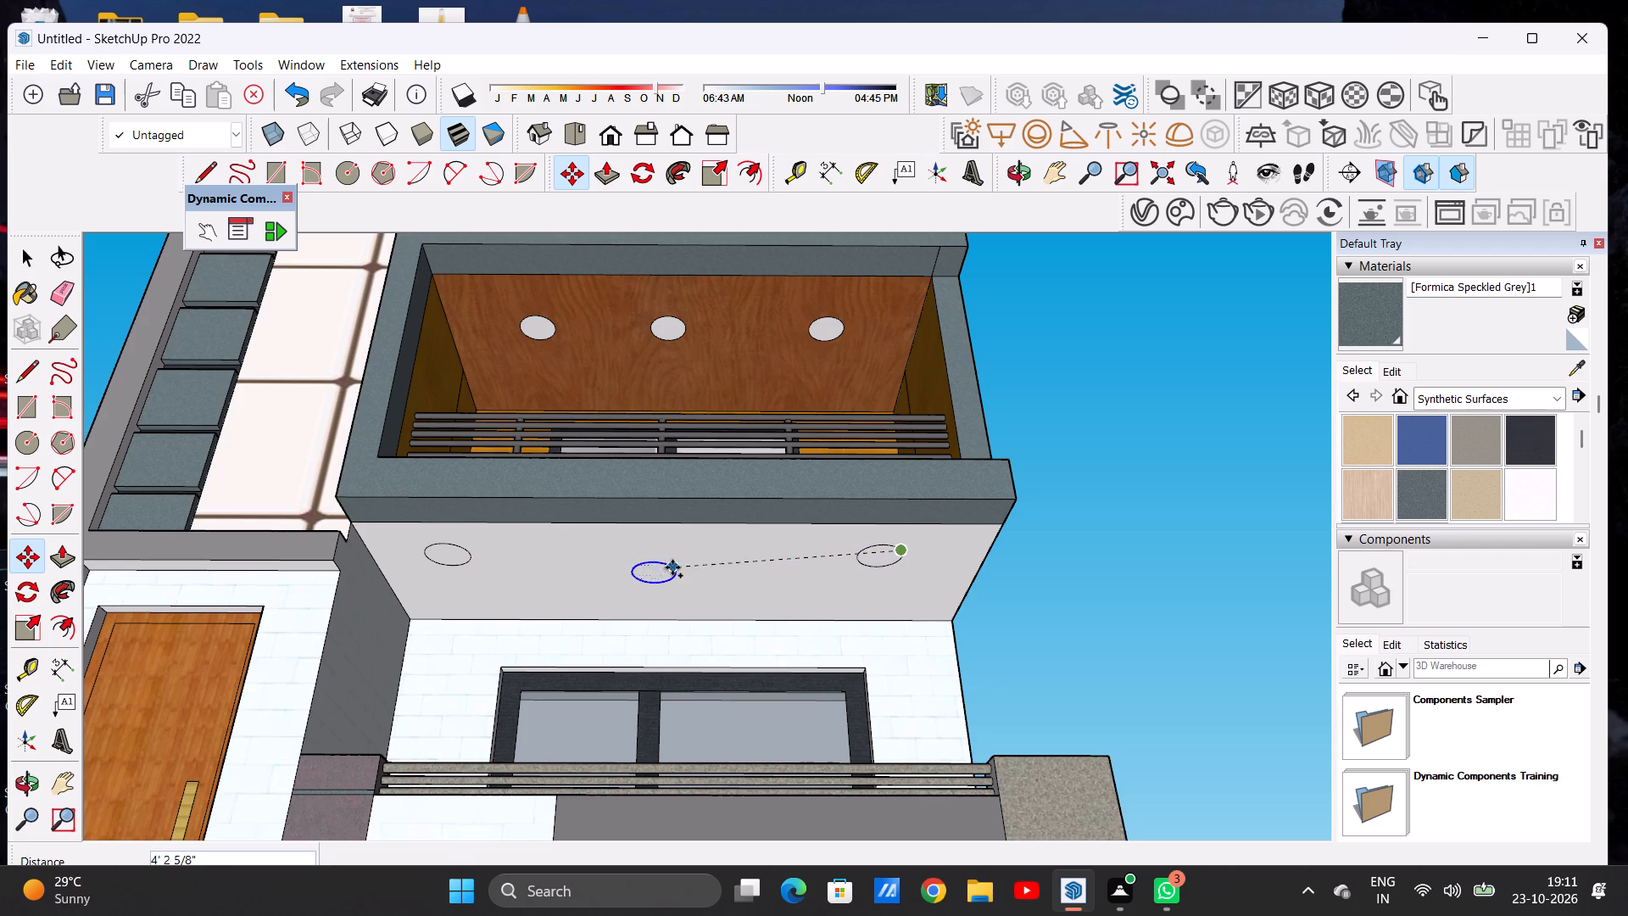
left_click(670, 557)
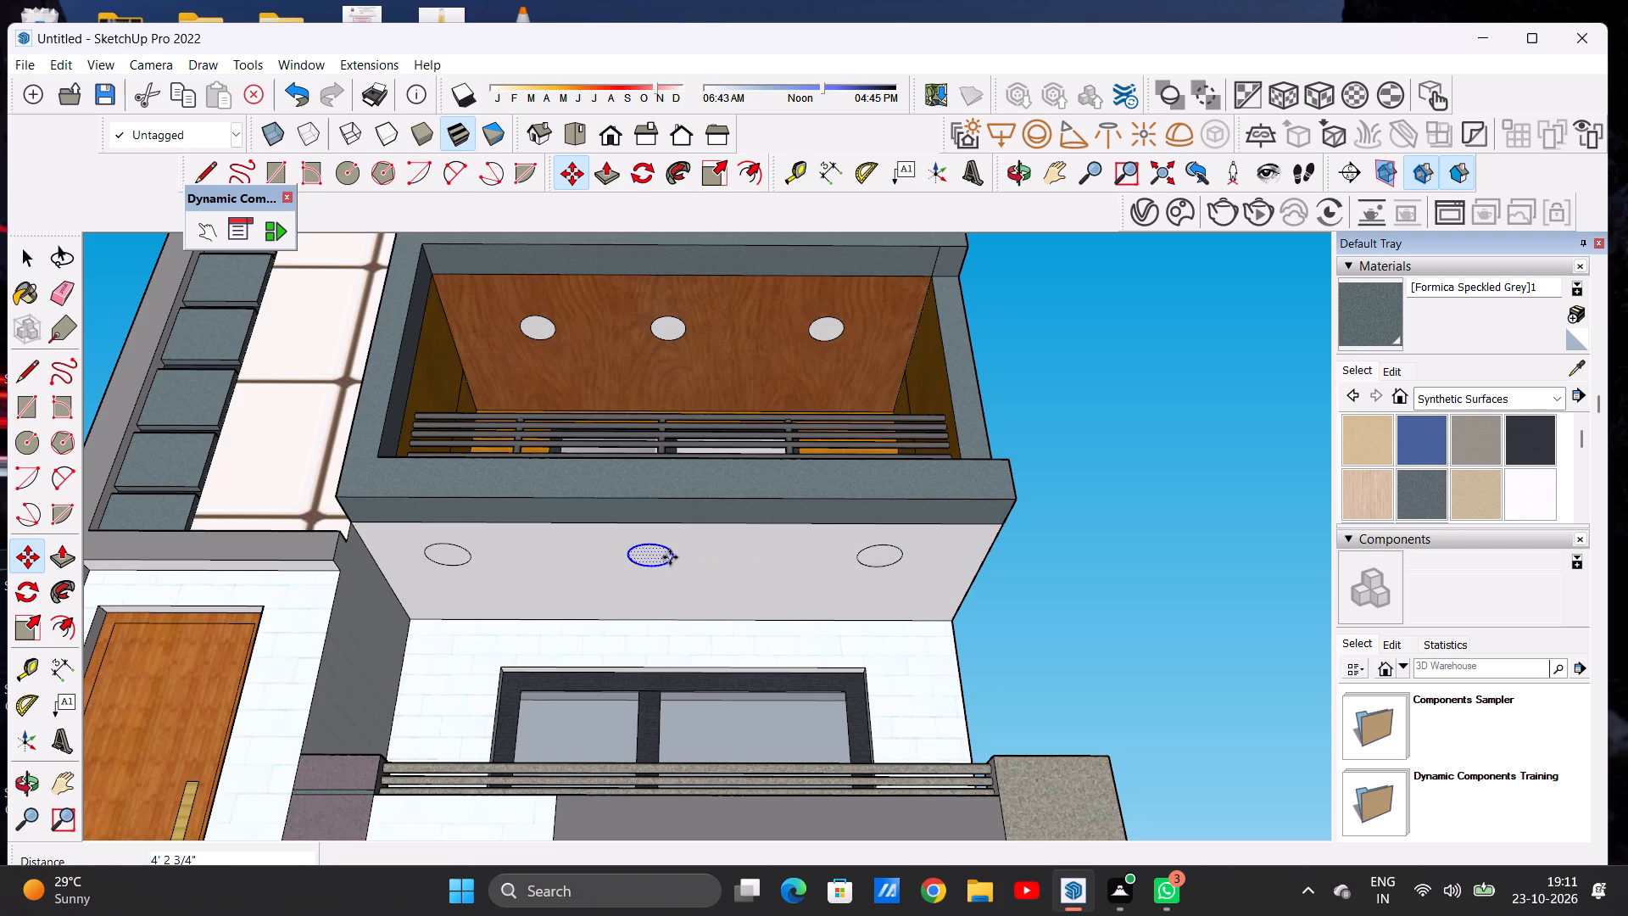
key("space")
left_click(1083, 409)
Move the middle downlight circle slightly along the soffit away from the stair tower, centring it between the two outer circles.
scroll(722, 622, "down", 2)
scroll(699, 589, "up", 5)
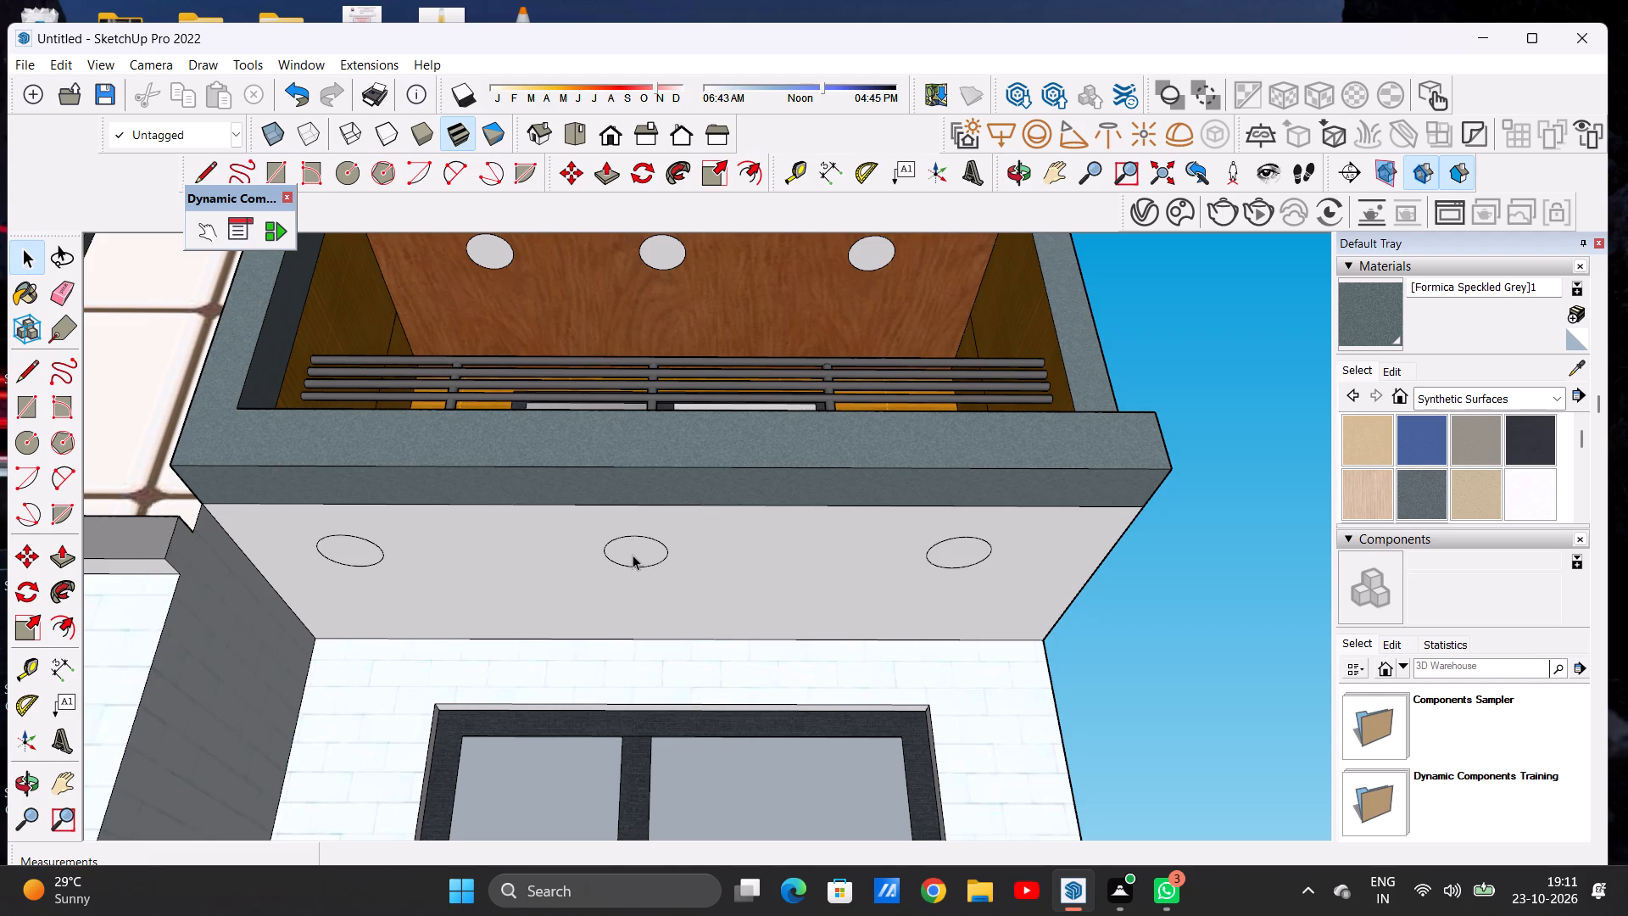
double_click(633, 555)
key("m")
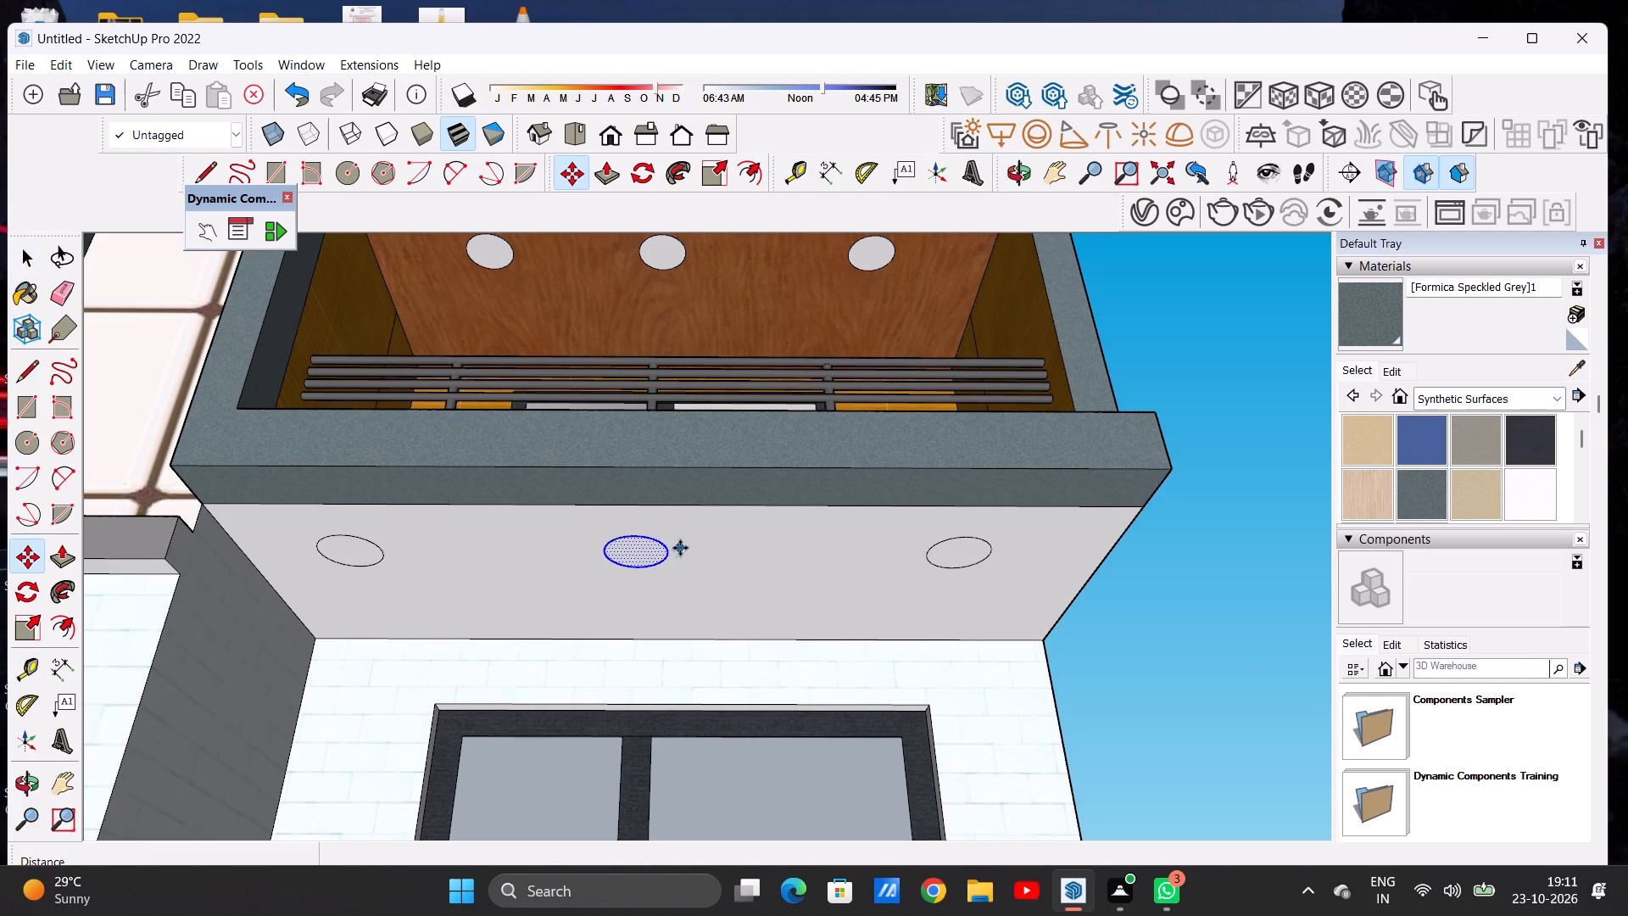
left_click(666, 549)
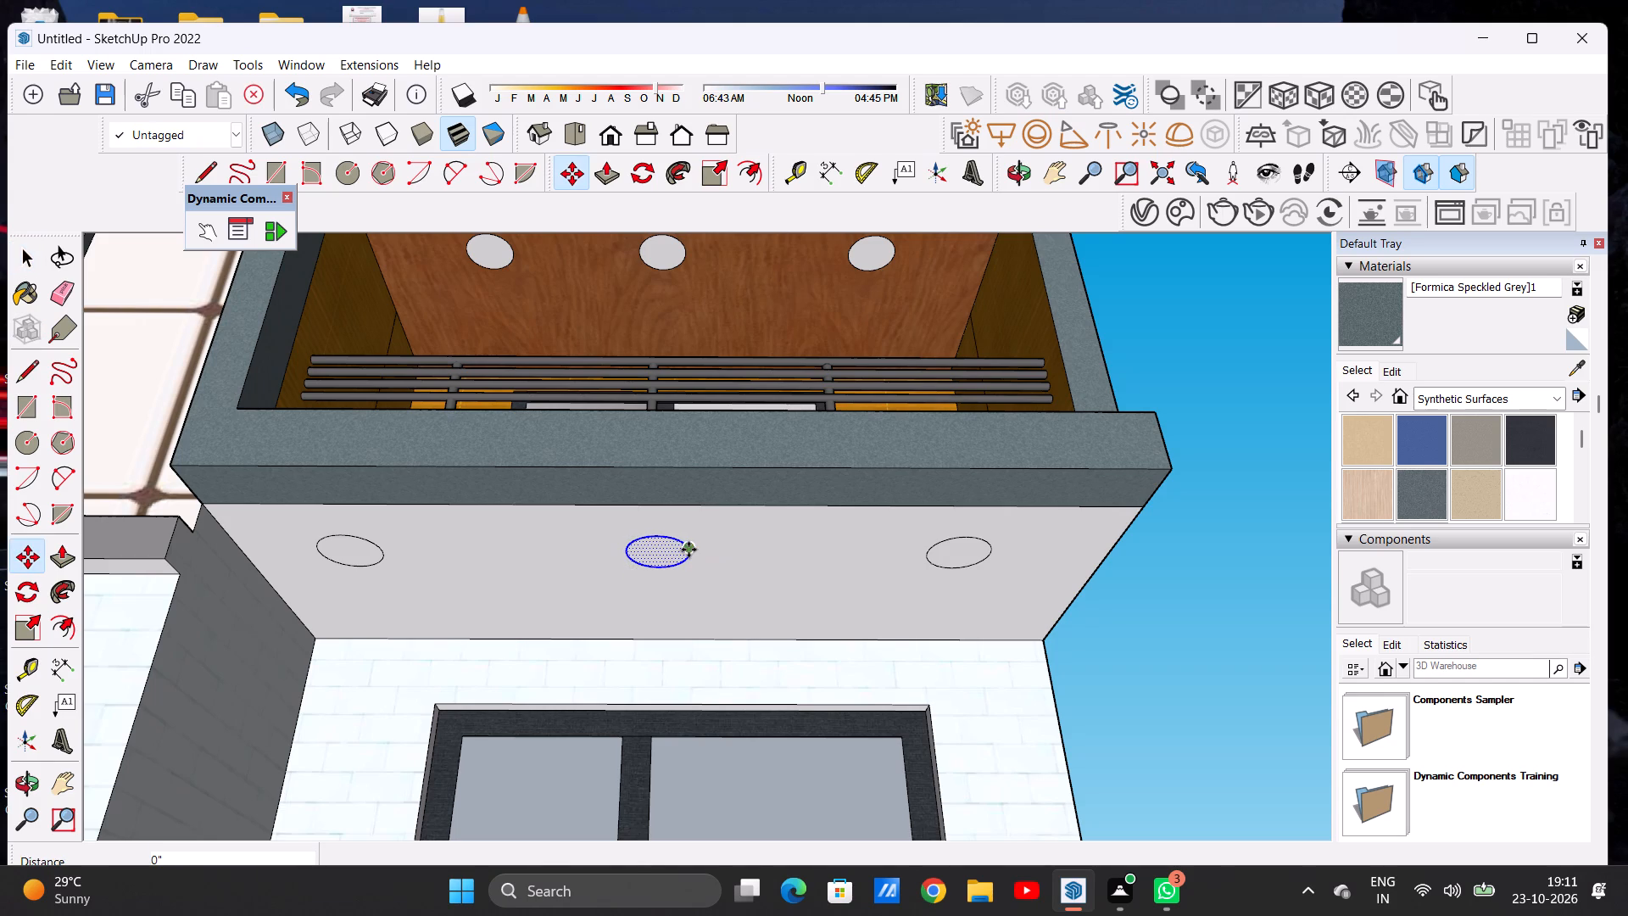
left_click(689, 550)
key("space")
left_click(1196, 316)
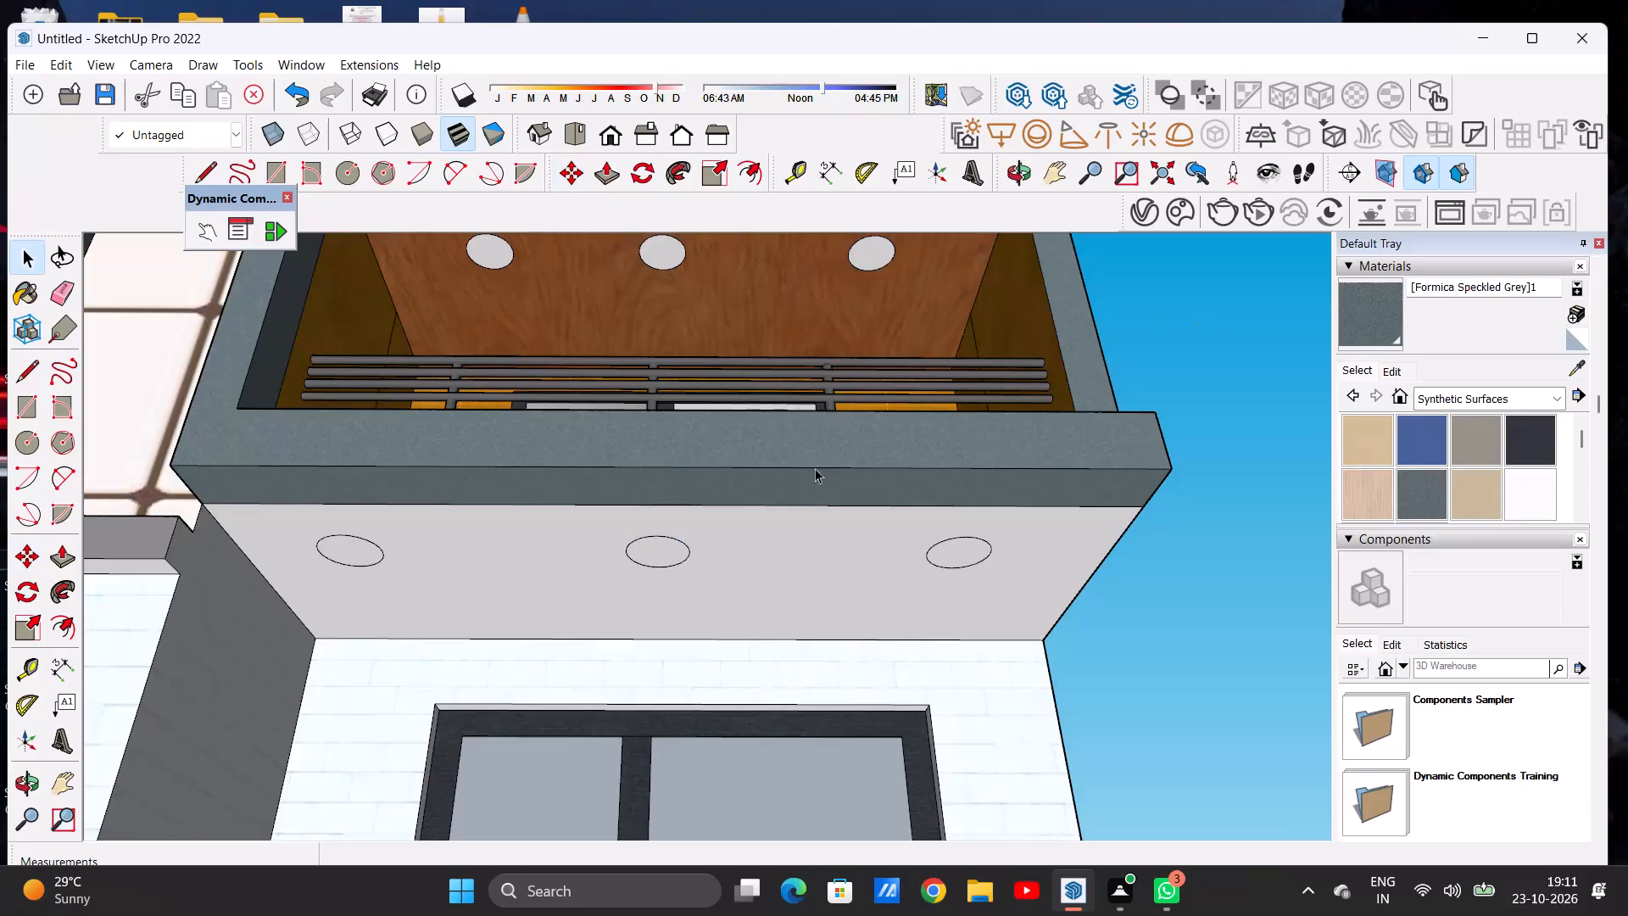
Paint the soffit around the three downlight circles with Formica Speckled Grey, leaving the circles white.
scroll(803, 475, "down", 8)
middle_click_drag(678, 529, 661, 506)
scroll(677, 530, "up", 5)
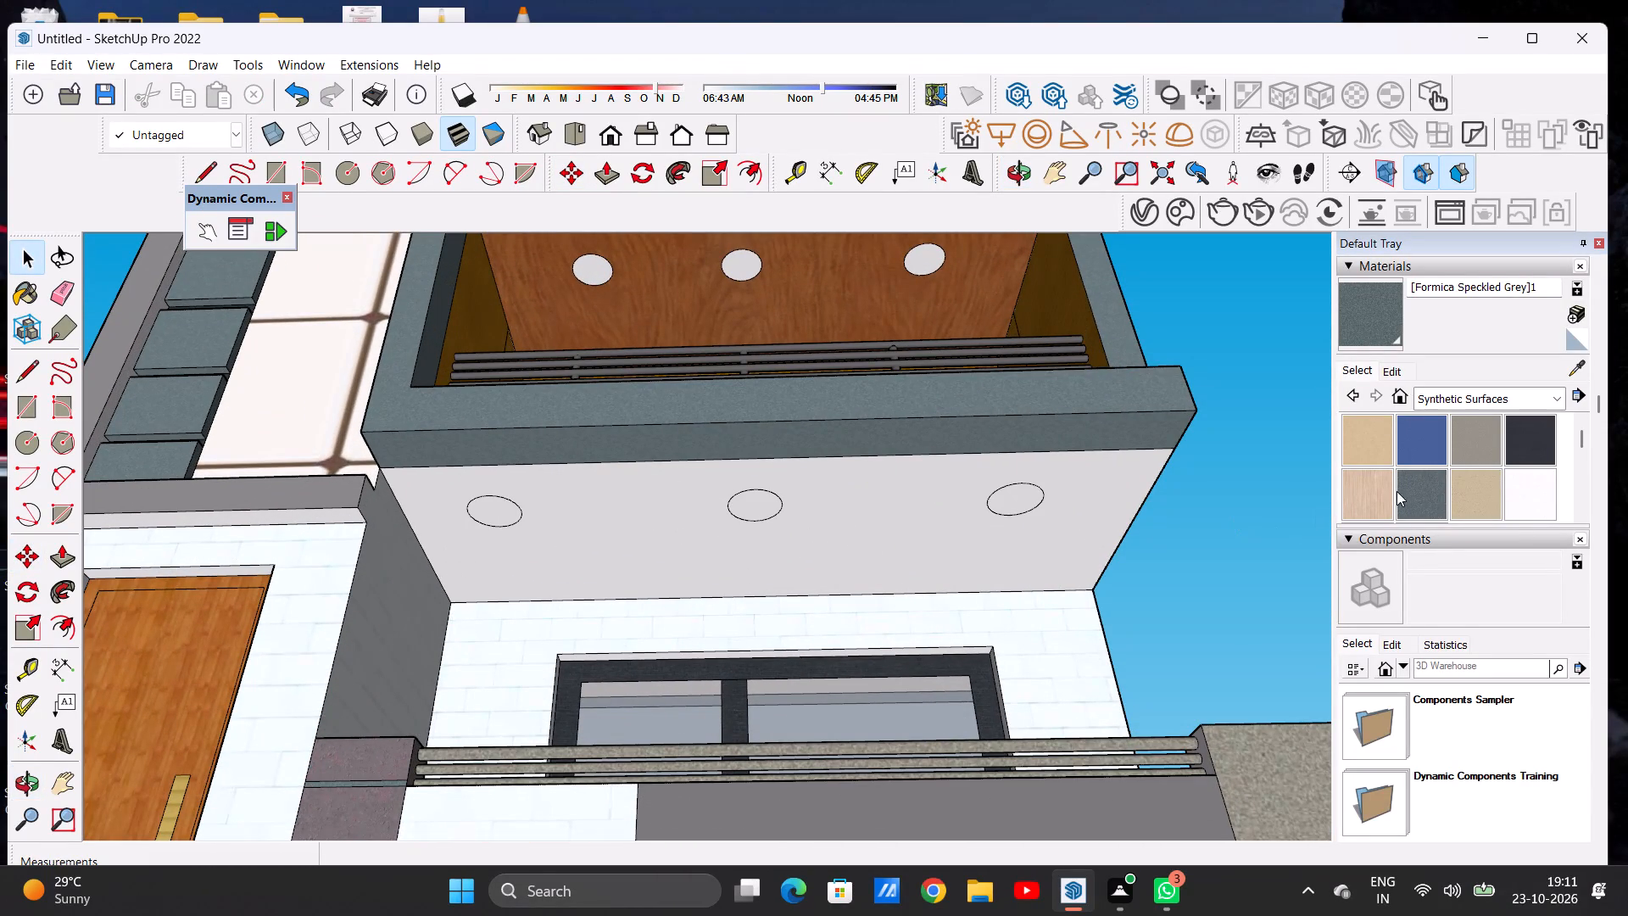
left_click(1410, 489)
left_click(908, 497)
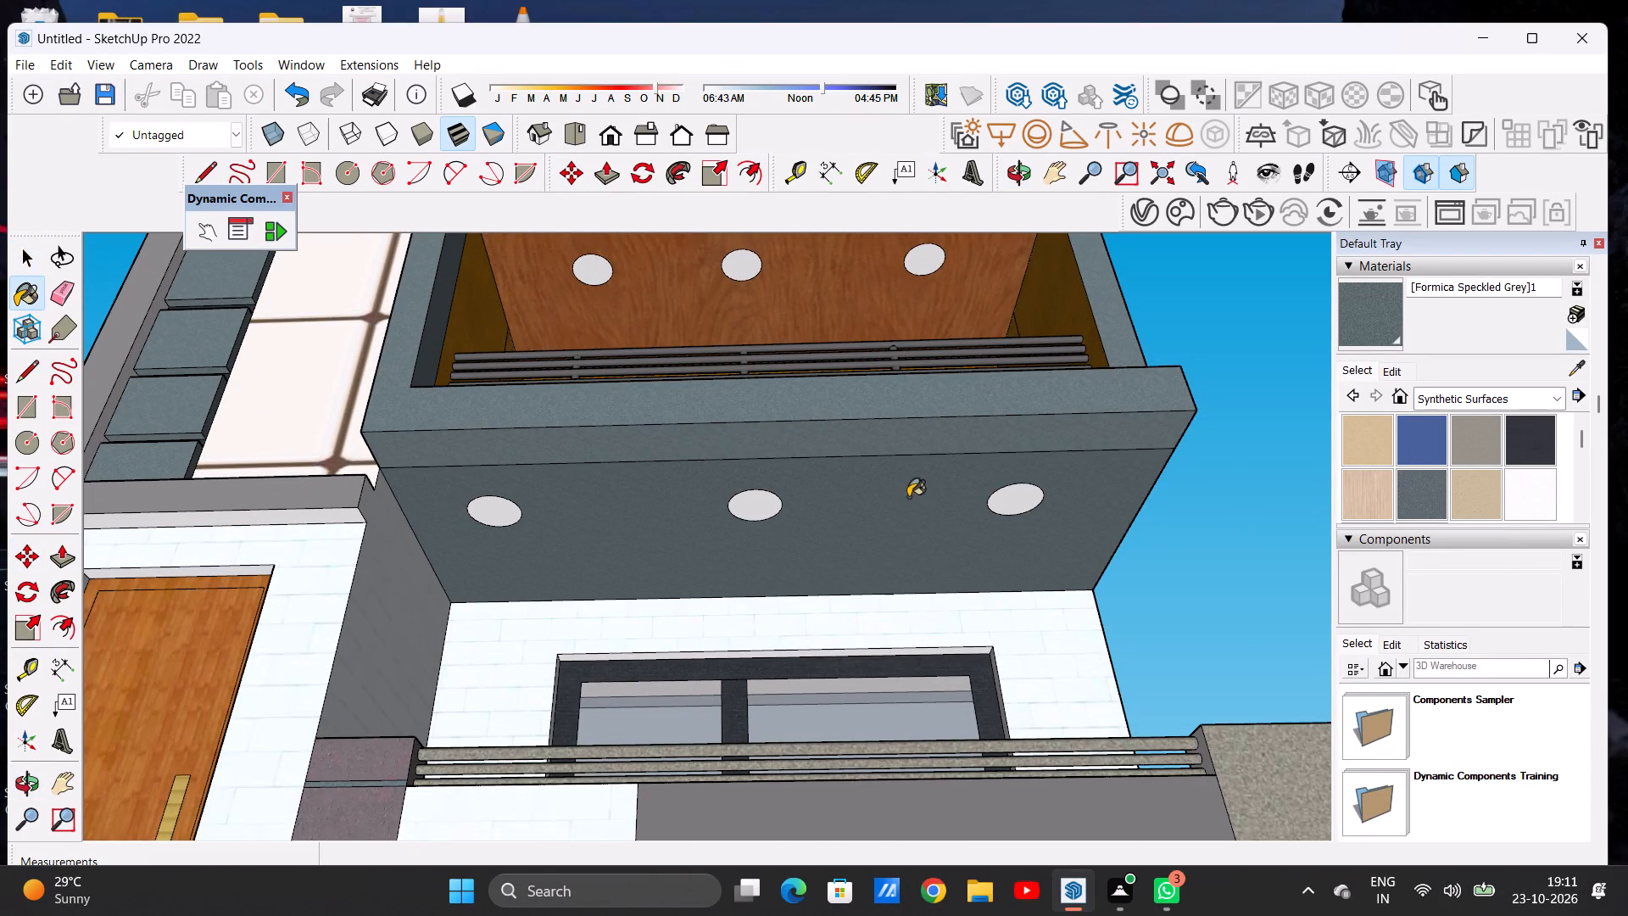
key("space")
Examine the whole house and its front yard for parts of the elevation that still need finishing.
scroll(673, 560, "down", 9)
middle_click_drag(654, 550, 677, 762)
middle_click_drag(713, 410, 687, 724)
scroll(759, 480, "down", 7)
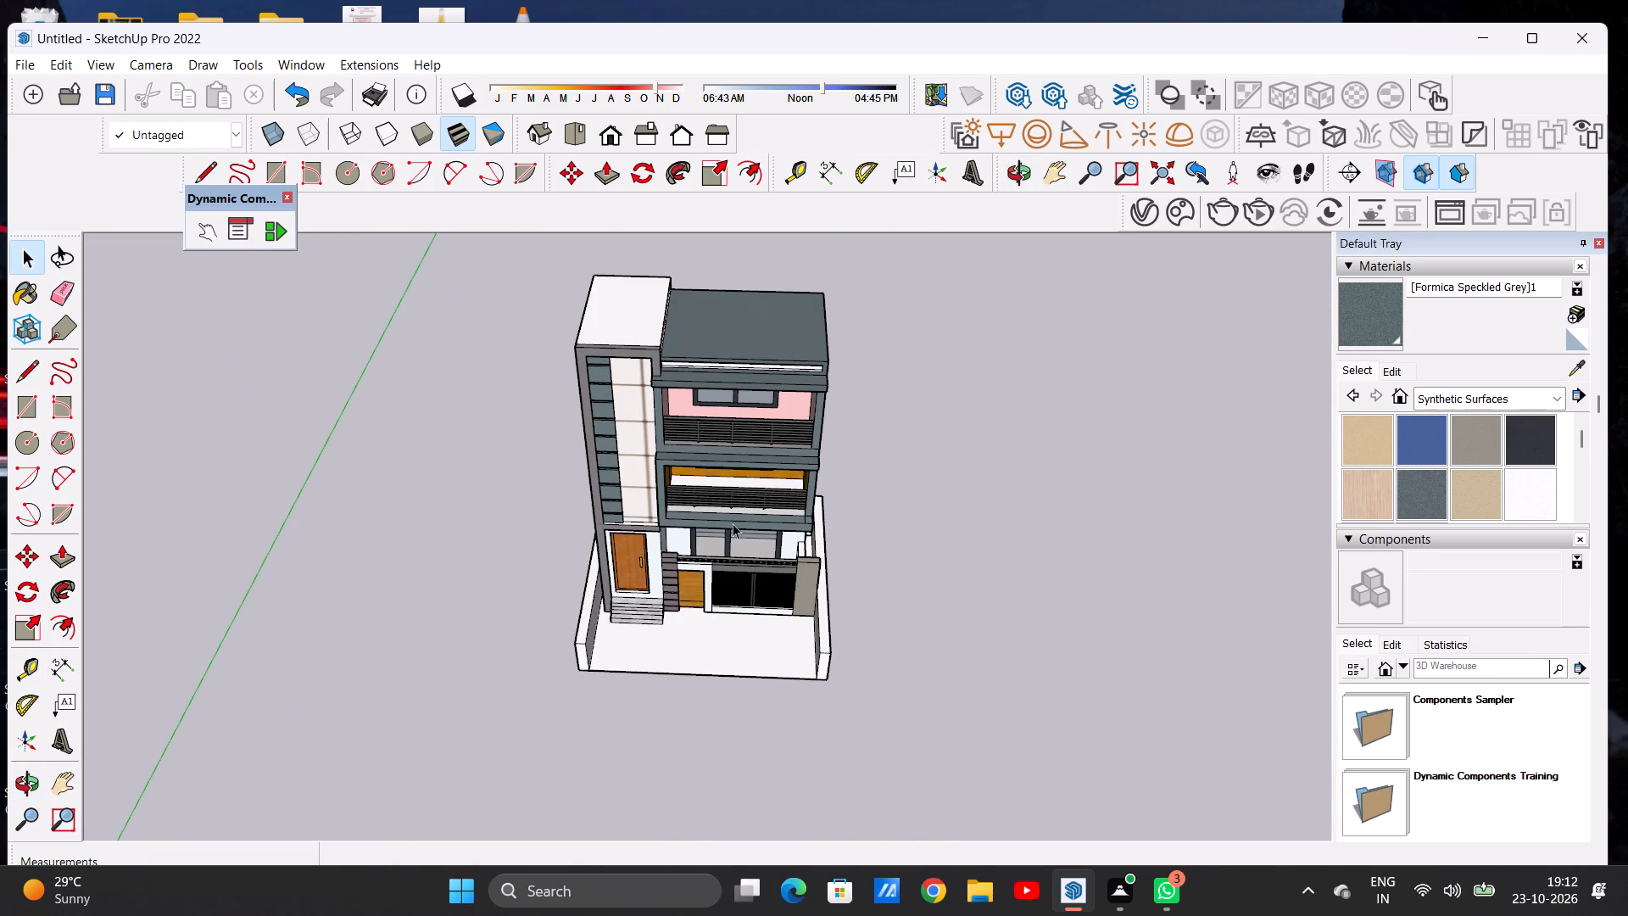
scroll(740, 547, "up", 6)
middle_click_drag(744, 569, 742, 491)
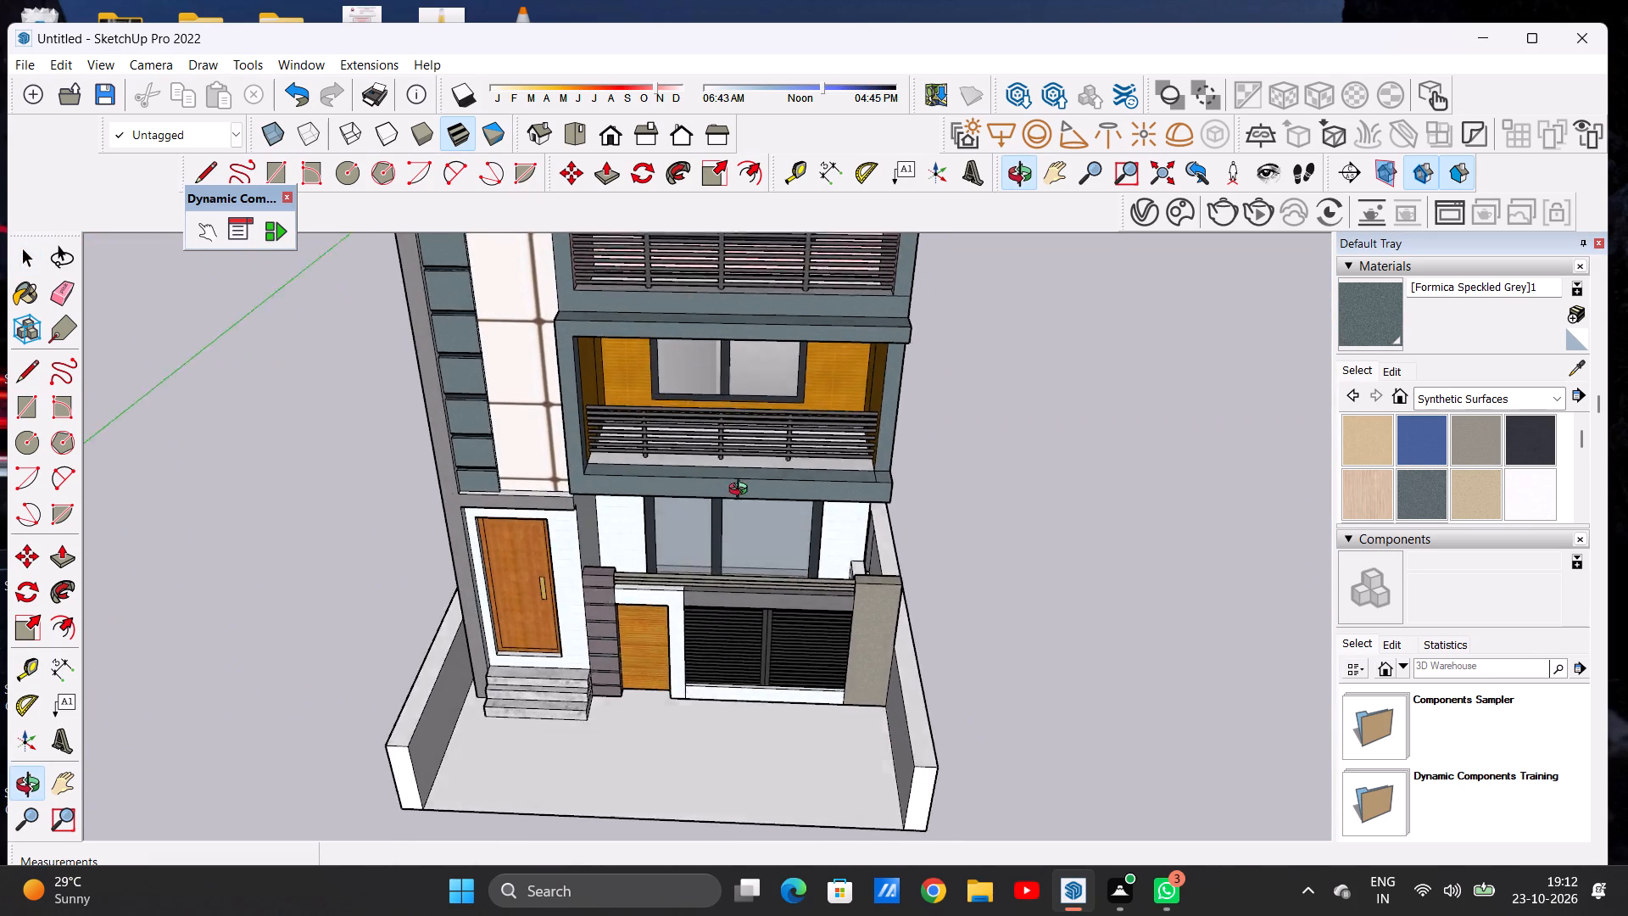
middle_click_drag(742, 491, 730, 447)
scroll(743, 455, "up", 1)
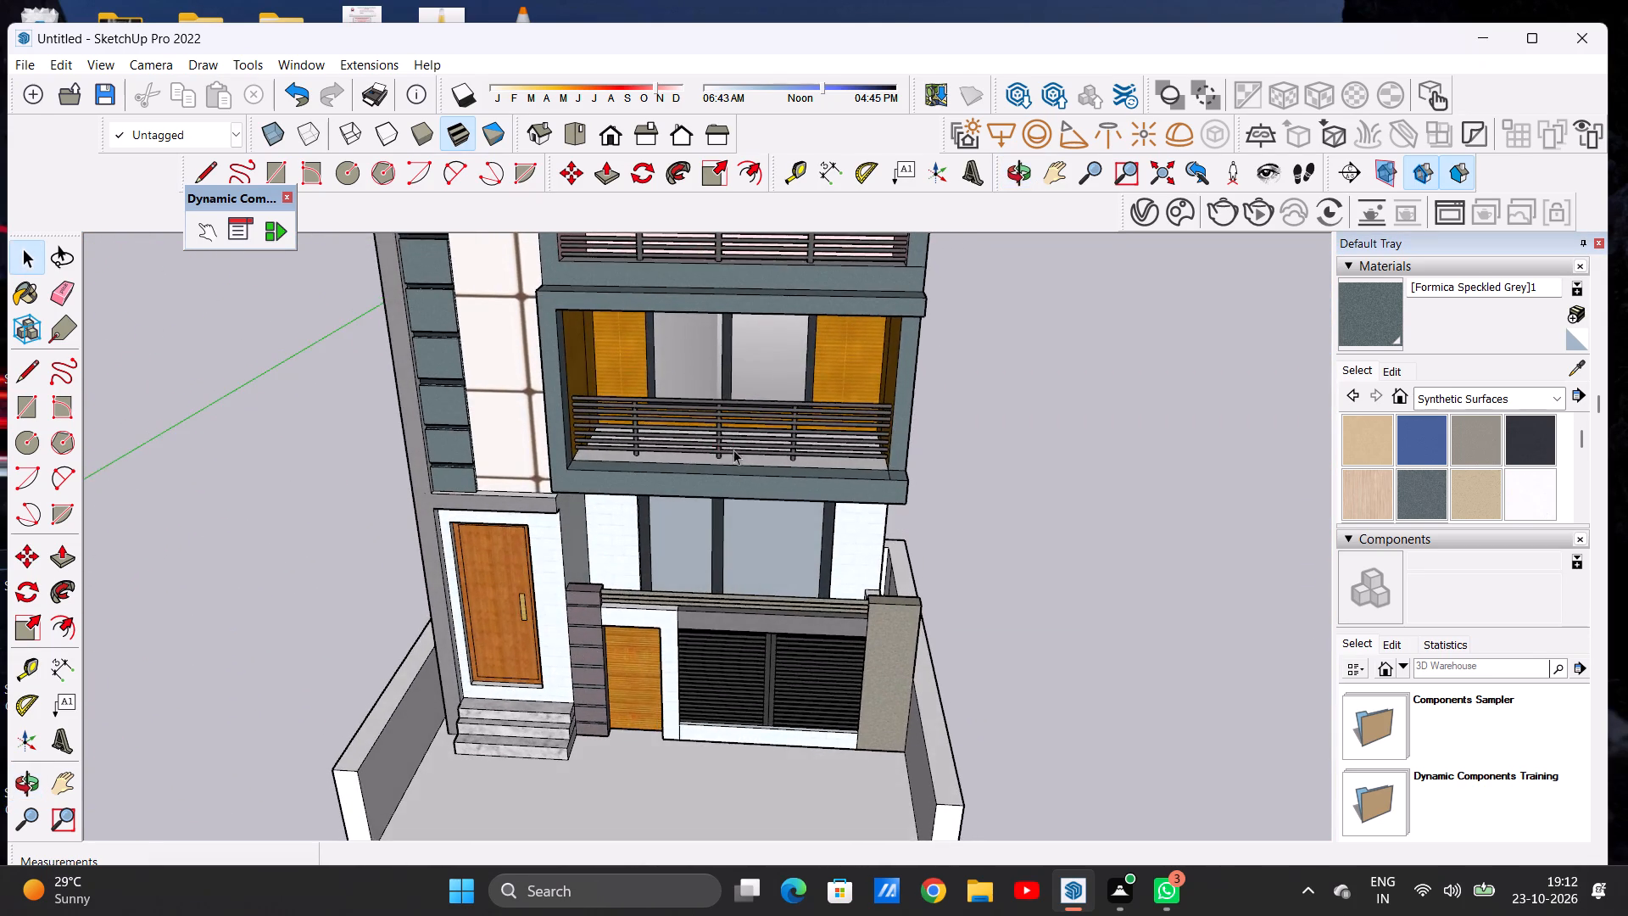
scroll(739, 513, "down", 8)
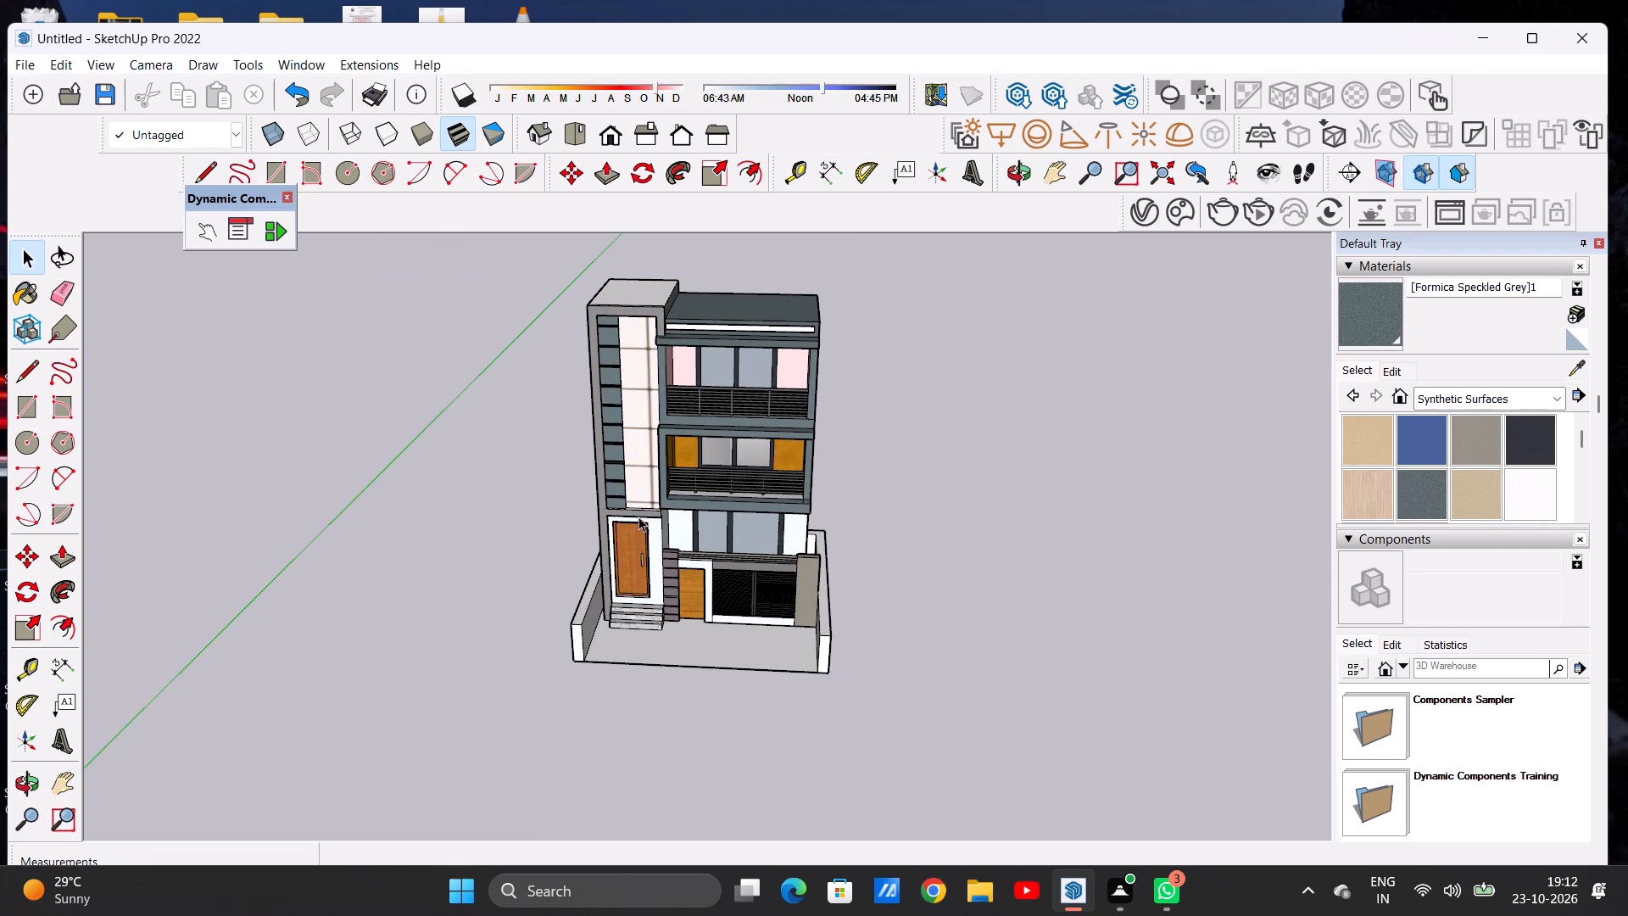
scroll(629, 554, "down", 8)
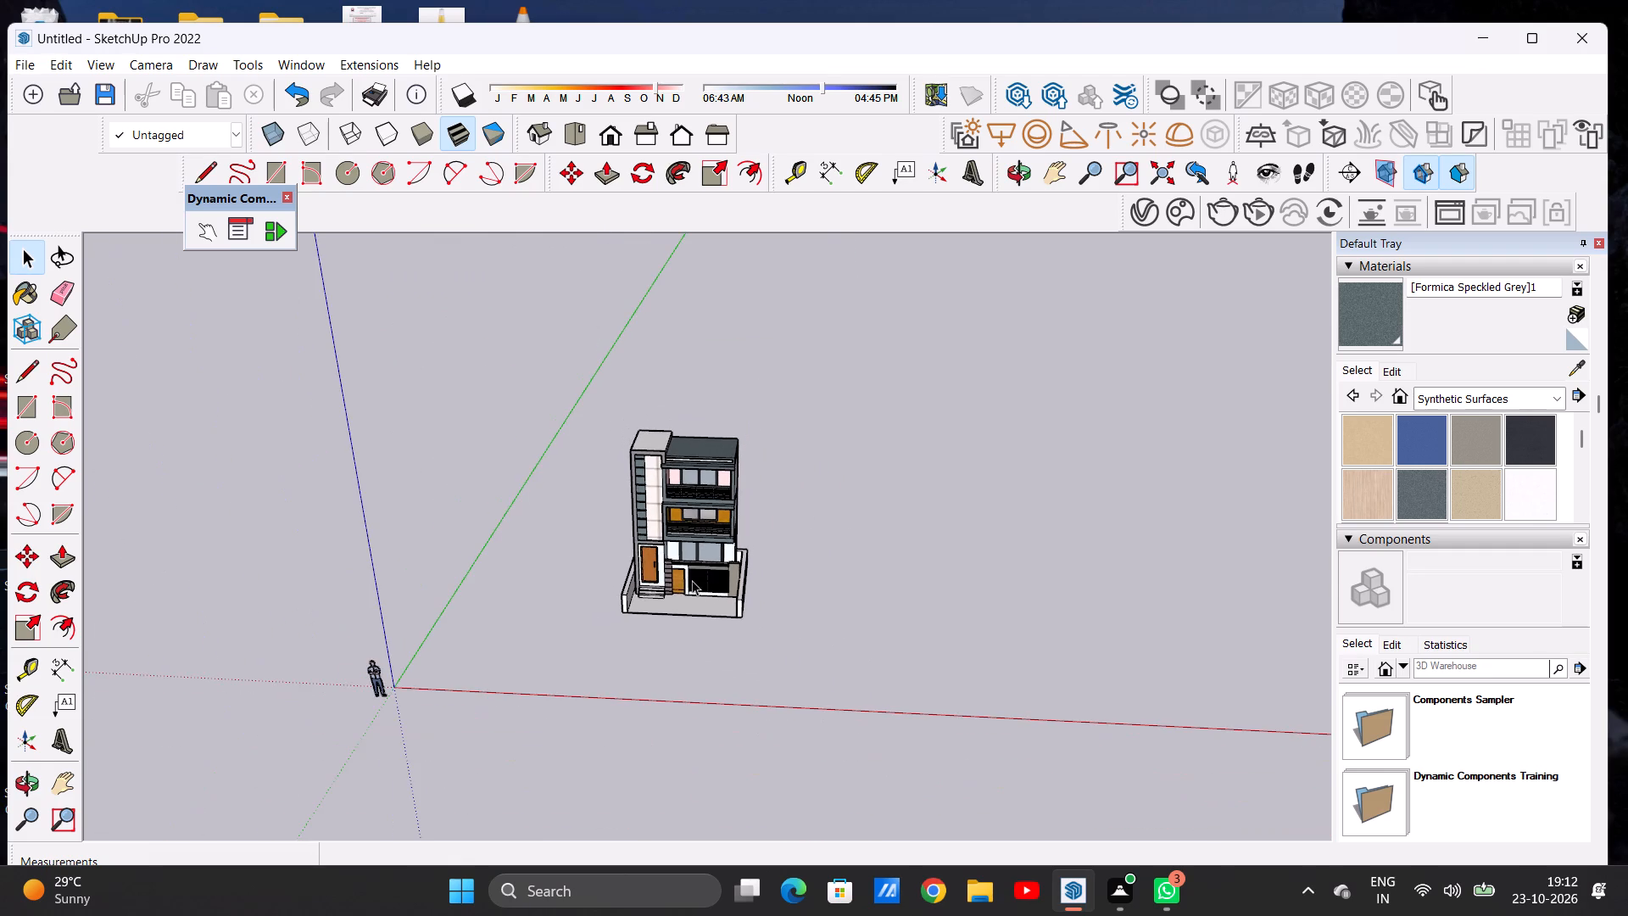
middle_click_drag(683, 566, 730, 449)
scroll(724, 591, "up", 14)
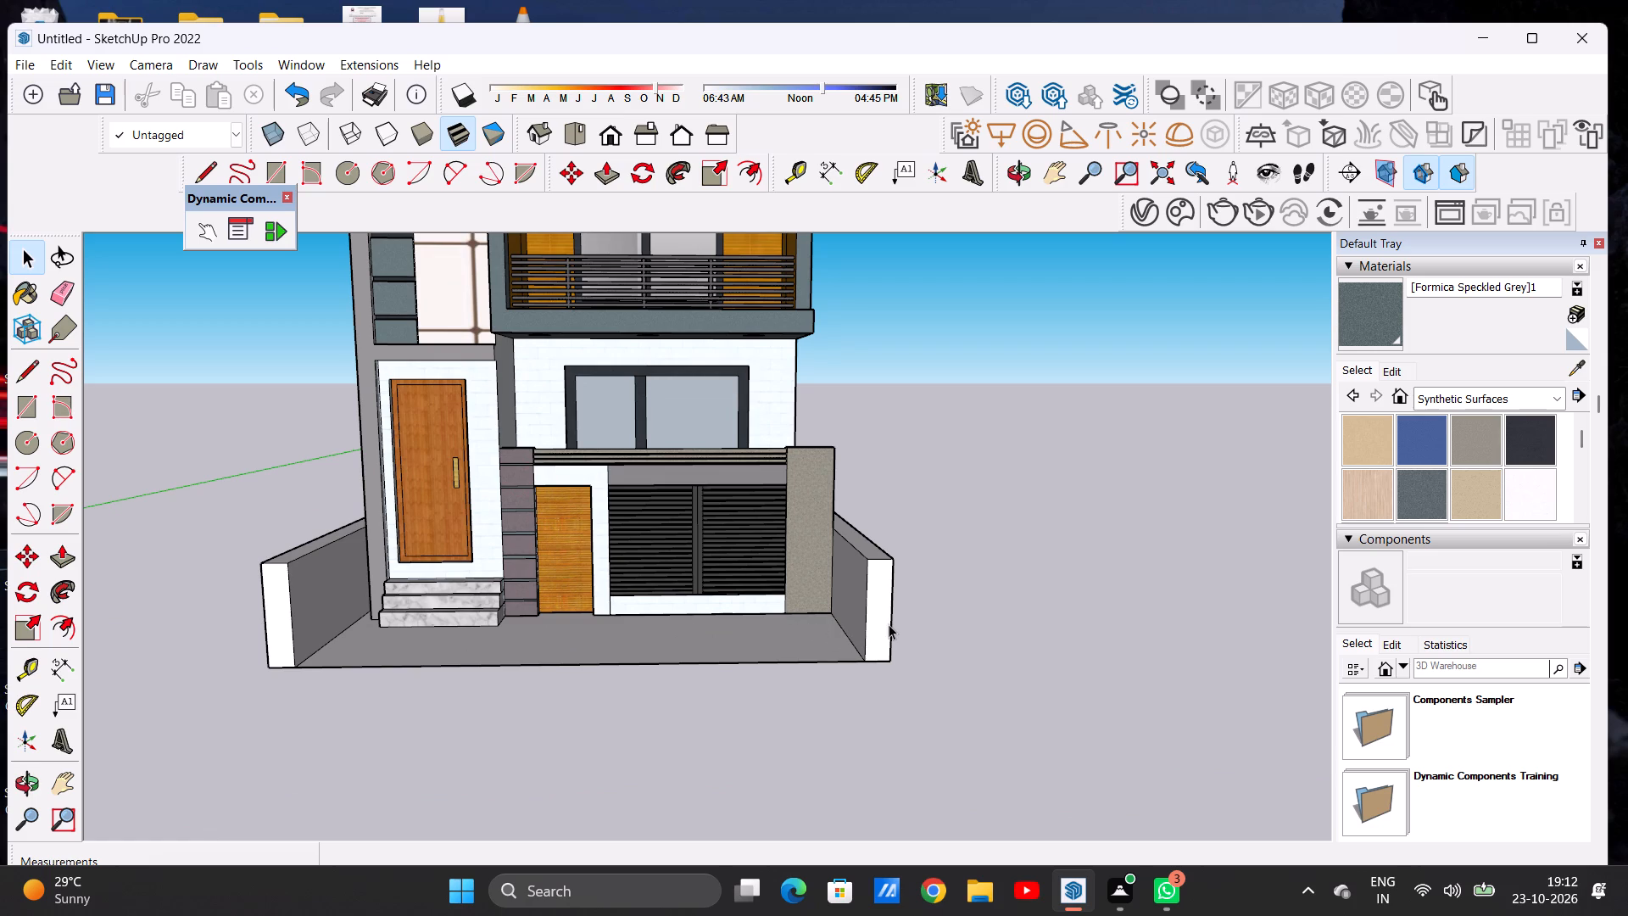
scroll(896, 613, "down", 4)
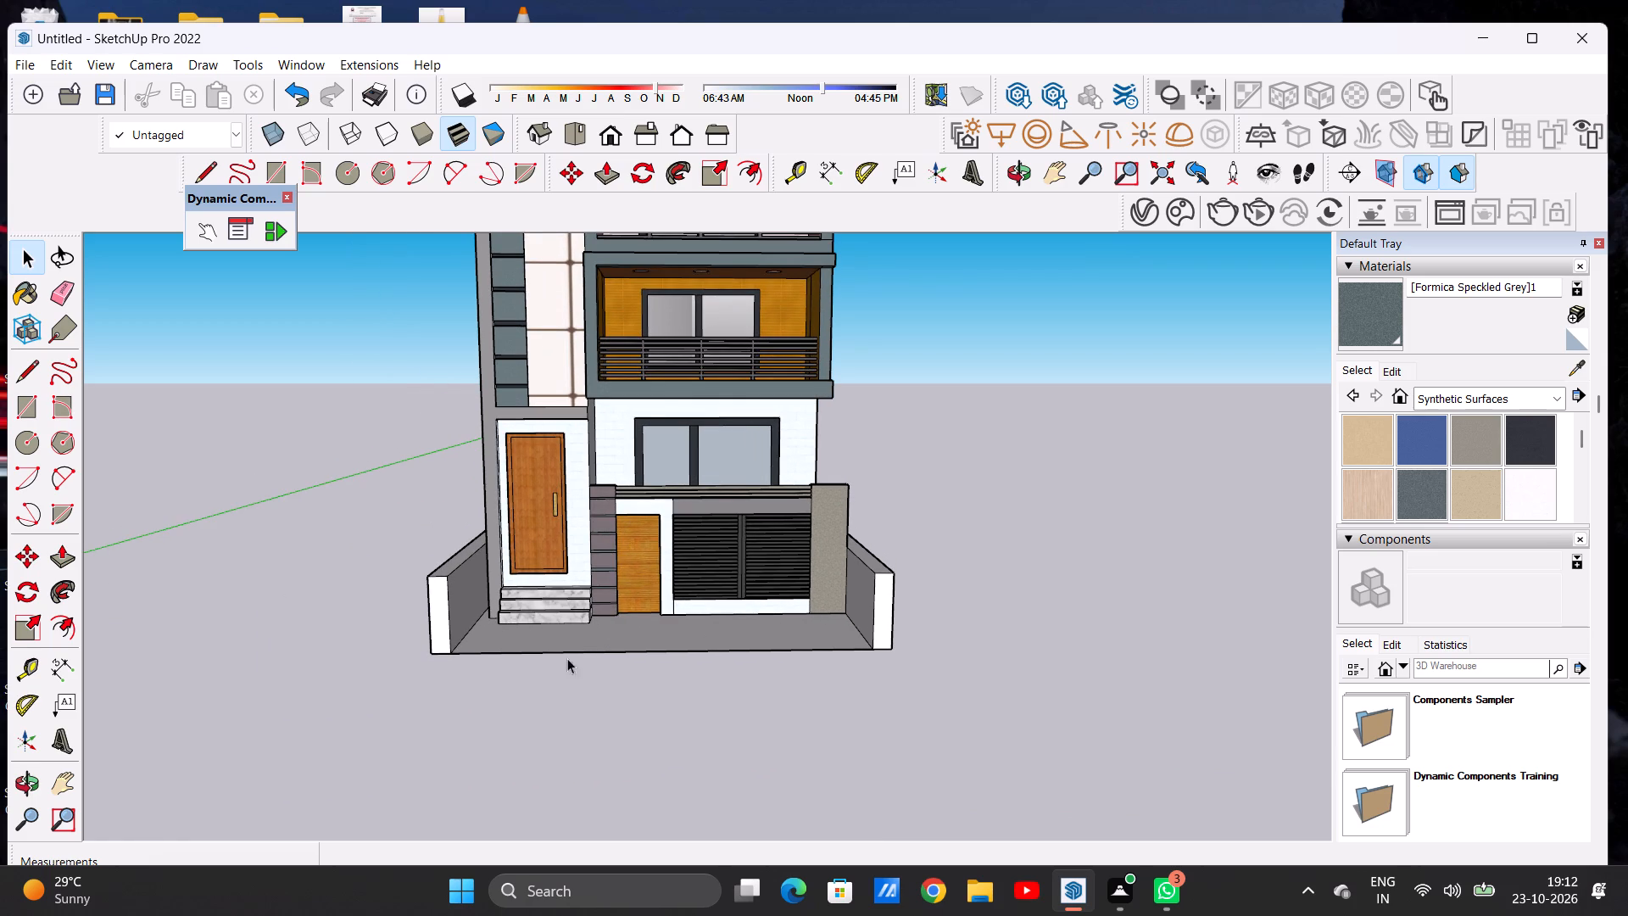
Push/Pull the top of the compound wall up slightly as a new extrusion, forming a thin coping band.
middle_click_drag(750, 642, 879, 641)
scroll(952, 534, "up", 7)
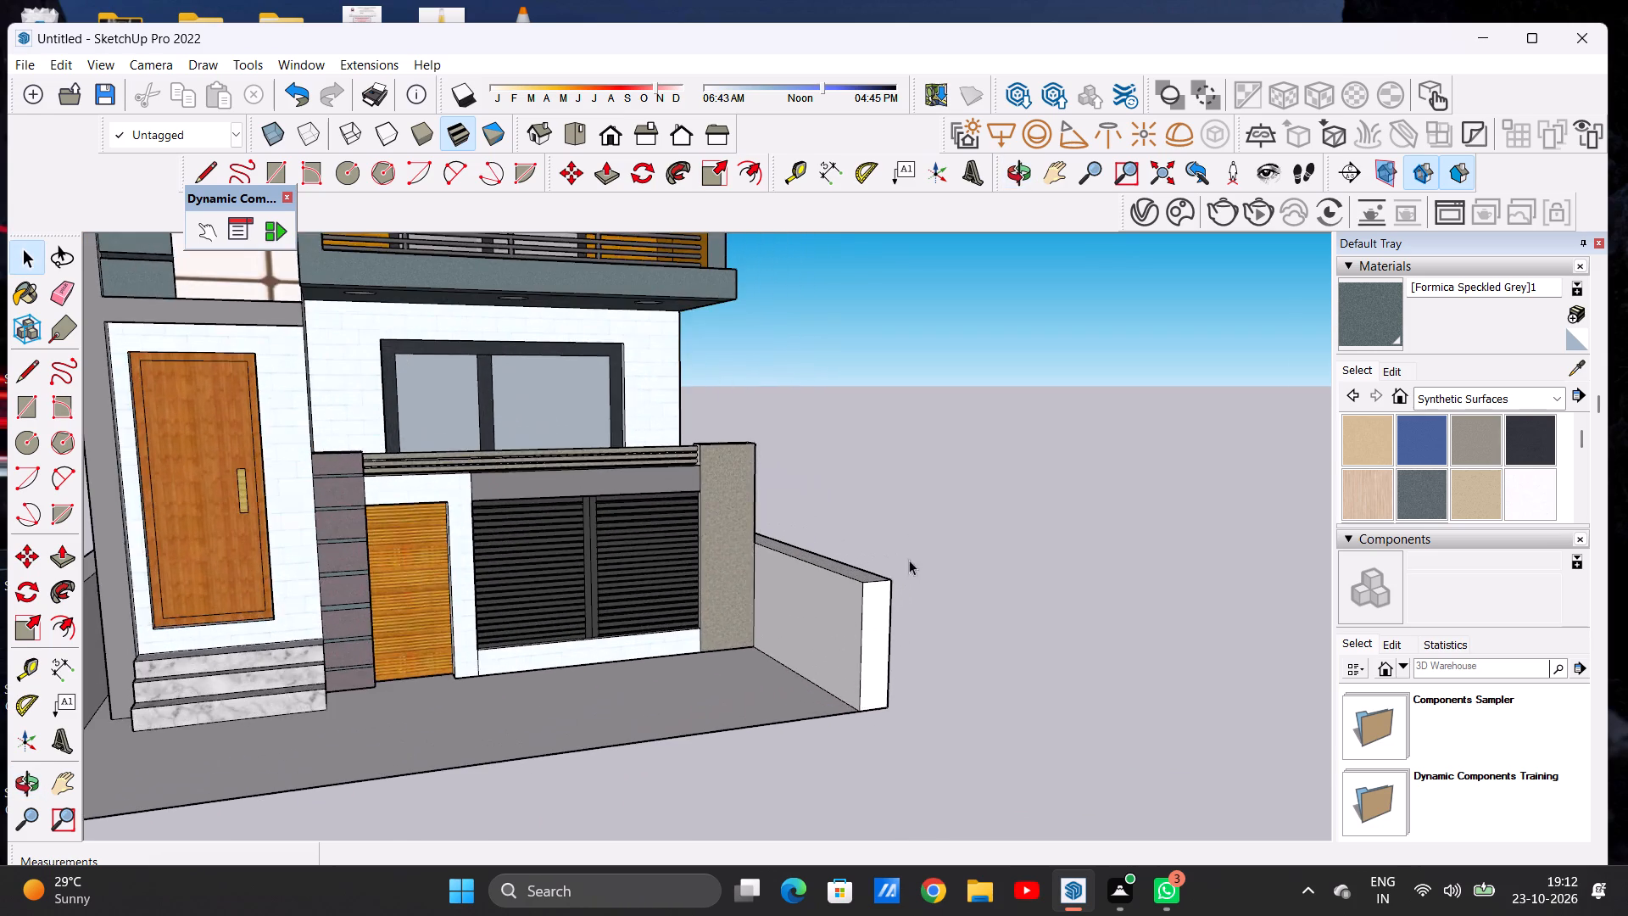
scroll(894, 572, "up", 6)
middle_click_drag(767, 579, 733, 641)
key("p")
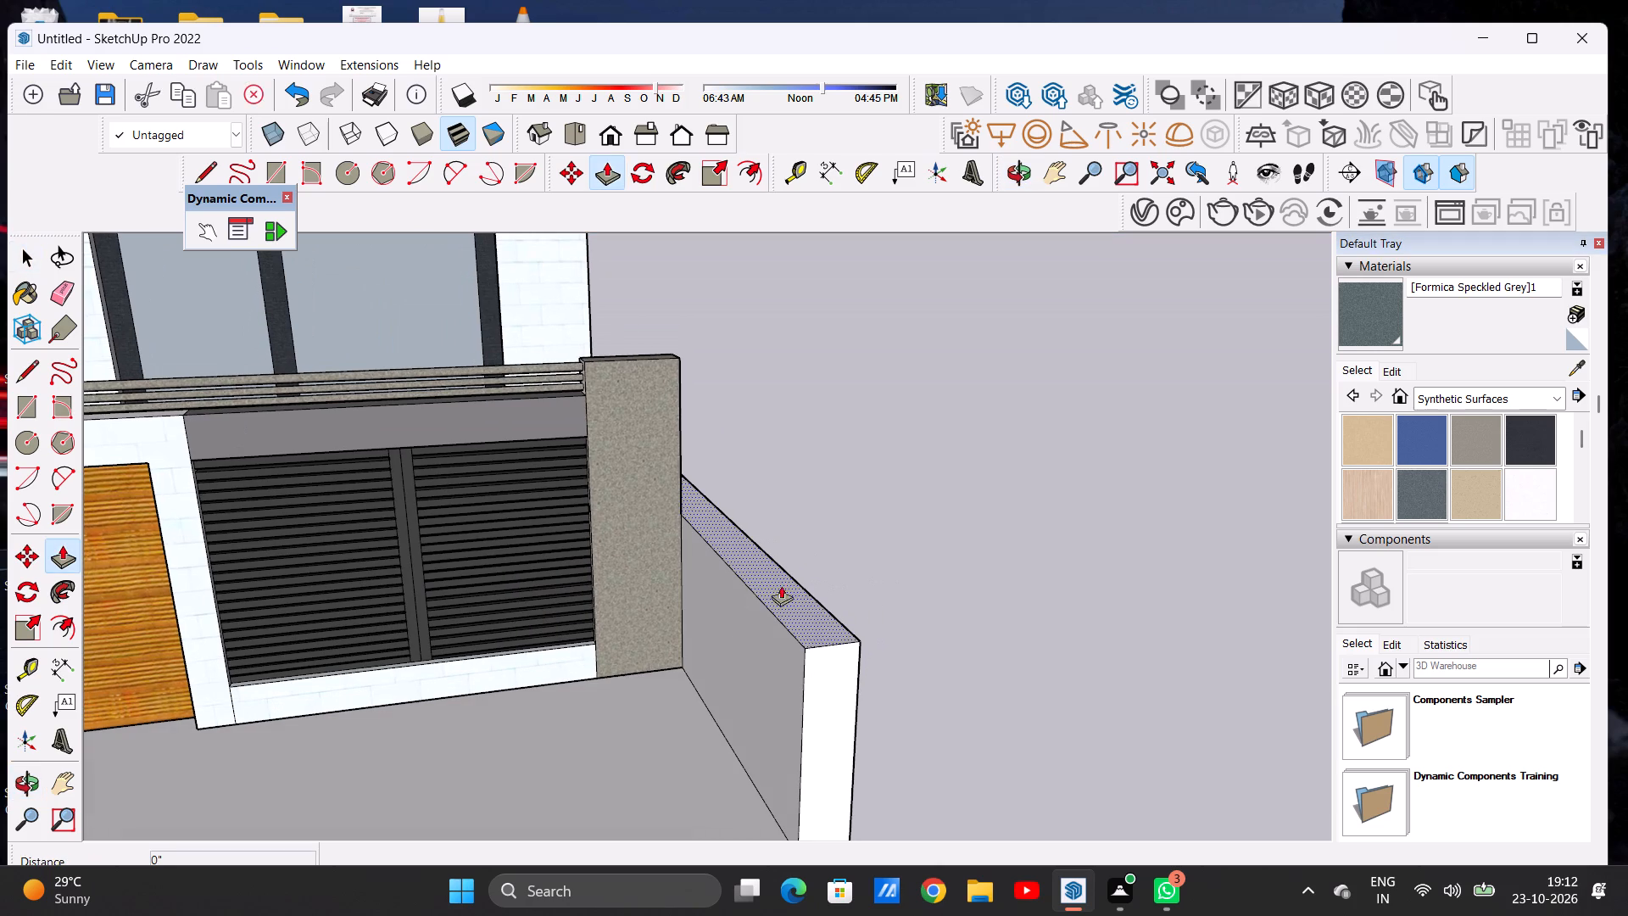
scroll(822, 601, "up", 3)
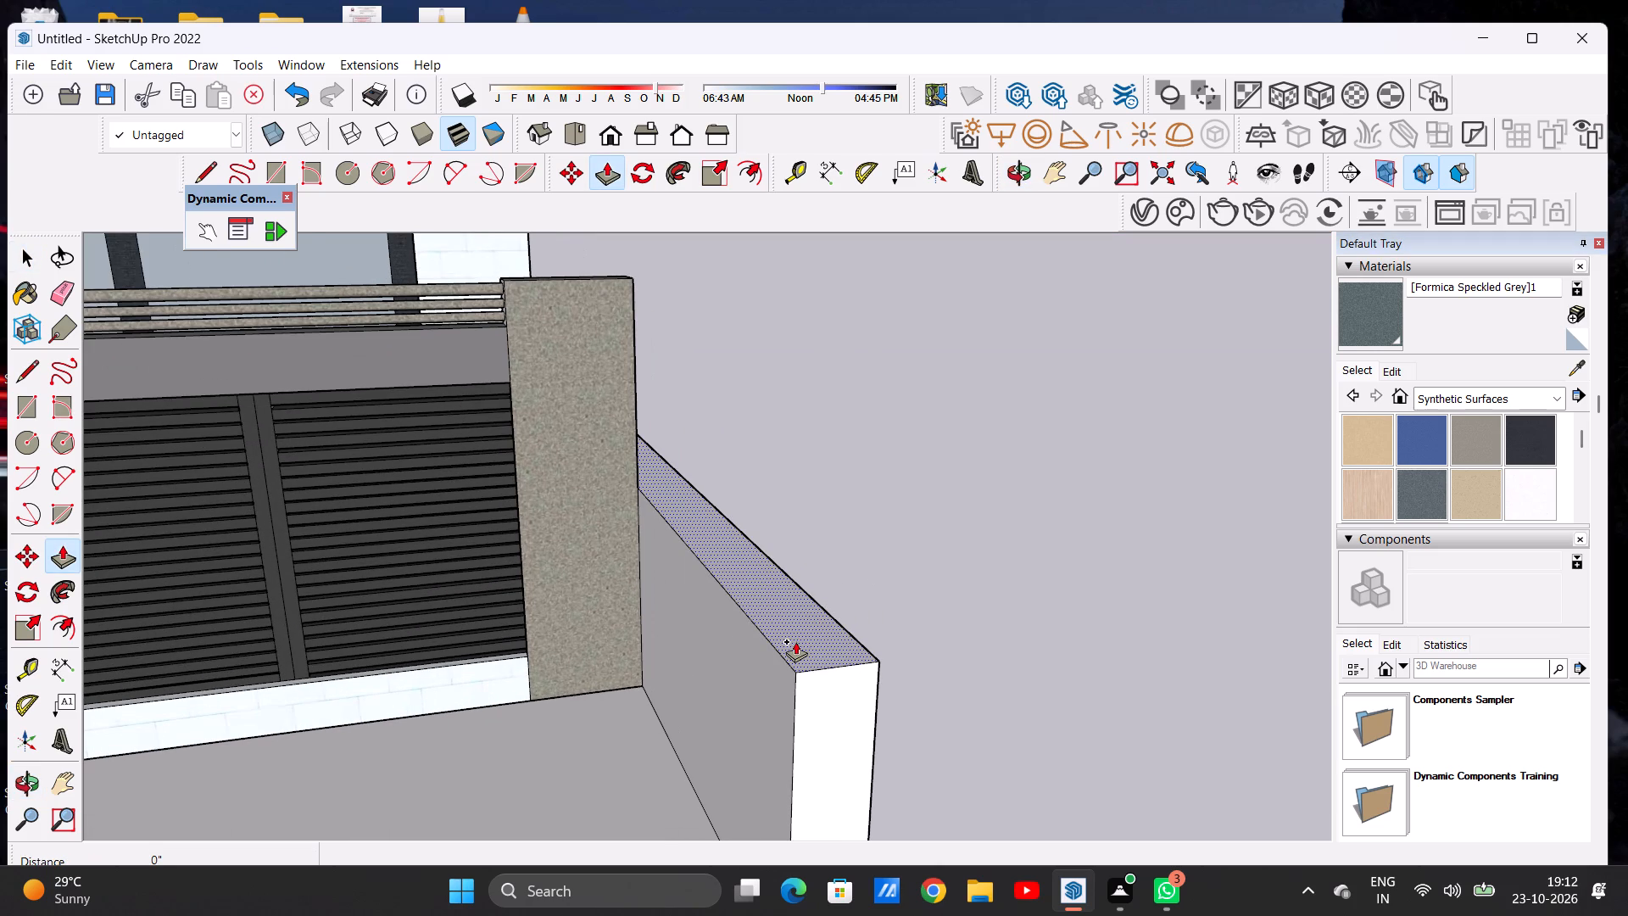
left_click(795, 641)
left_click(806, 620)
key("space")
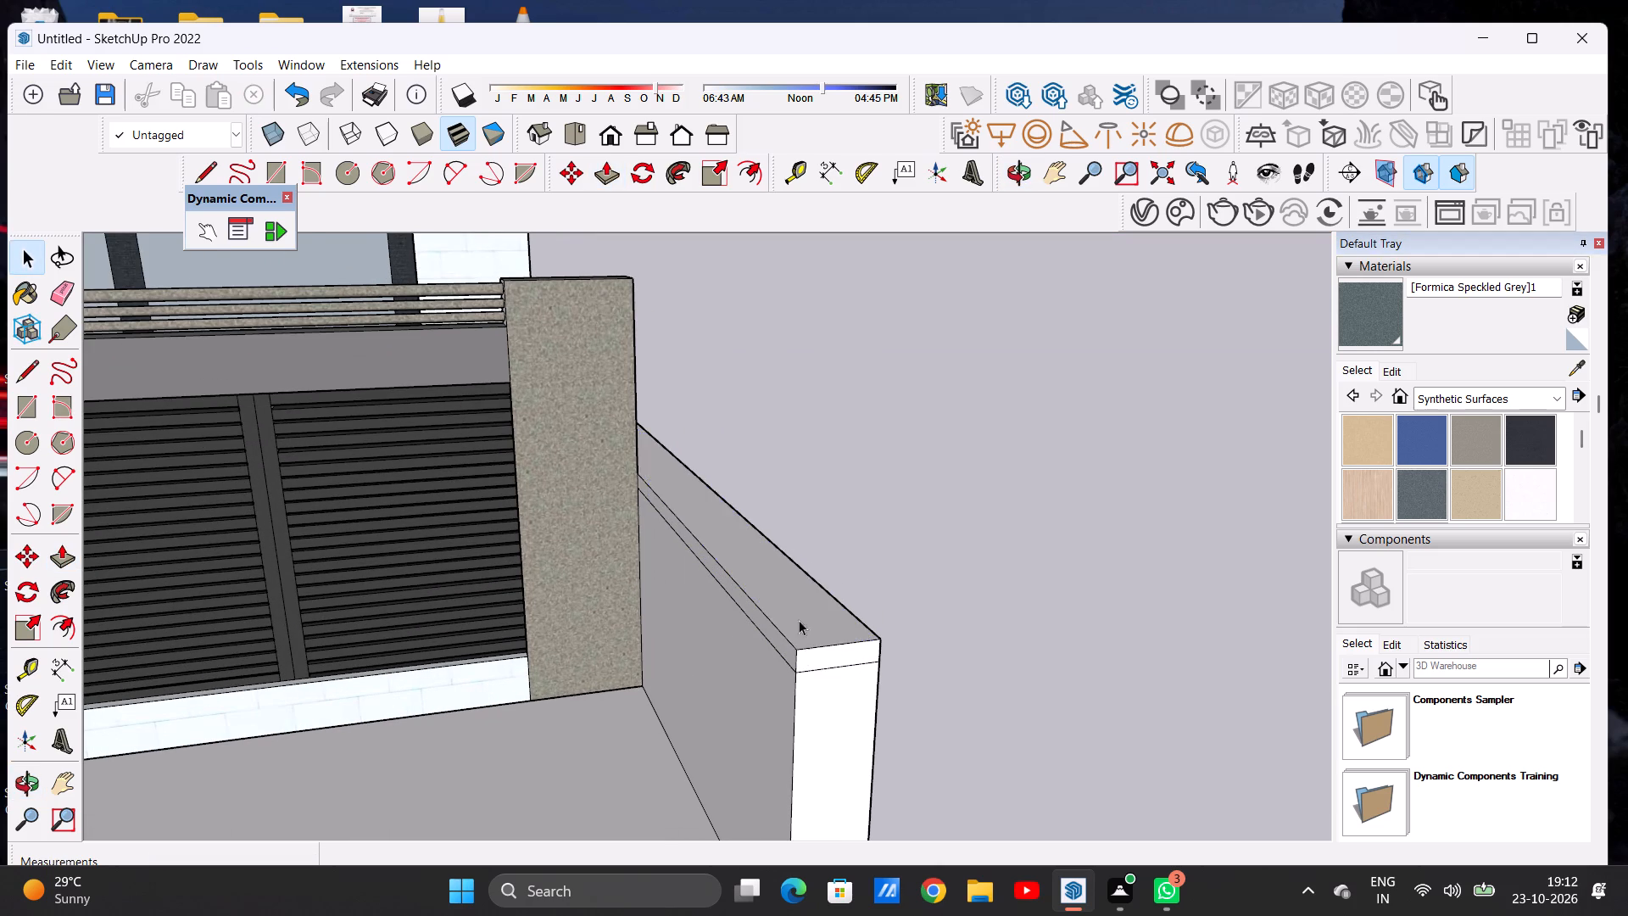
Paint the coping's top, front end, inner side and outer side with Formica Graystone on the compound wall beside the shuttered opening.
scroll(729, 633, "down", 16)
middle_click_drag(805, 645, 762, 609)
scroll(764, 628, "up", 4)
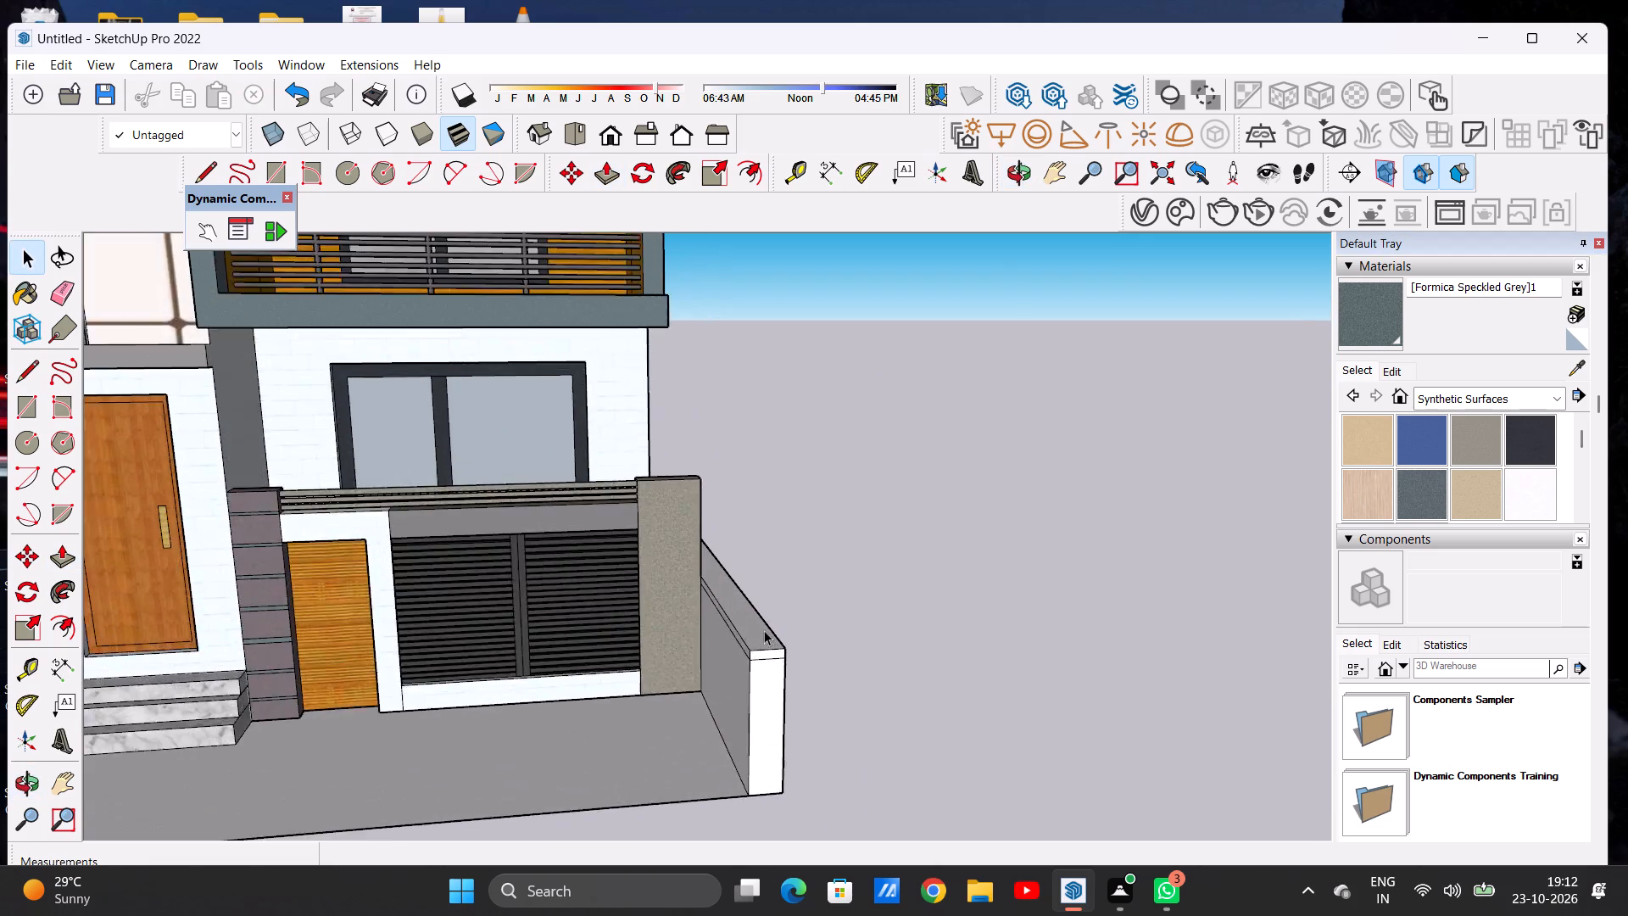
scroll(764, 630, "up", 8)
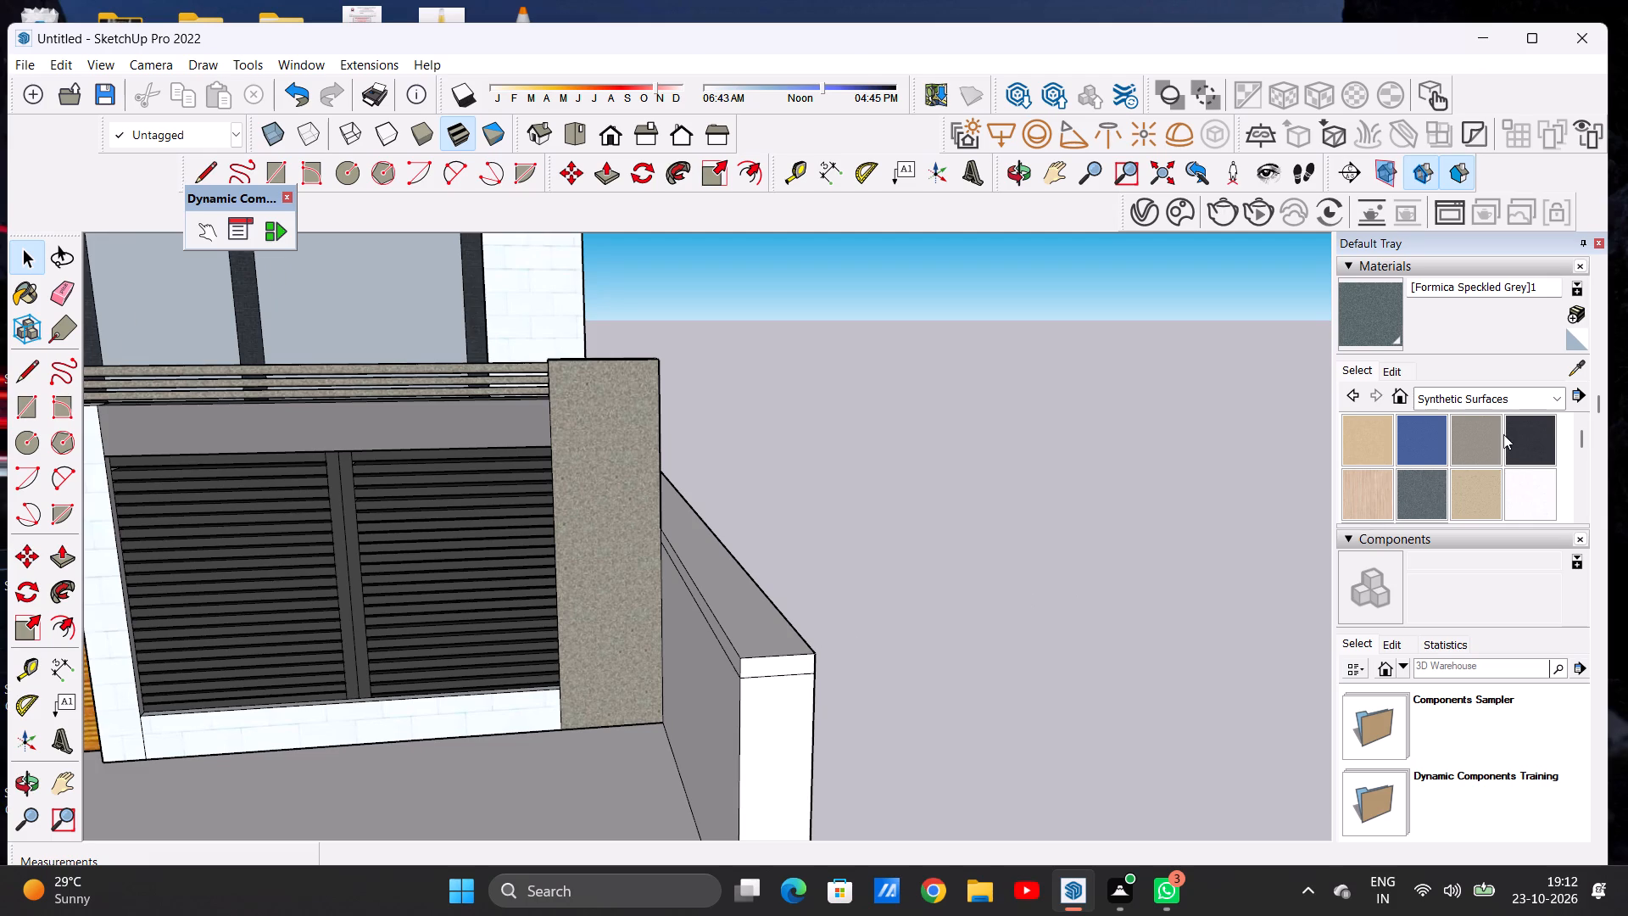
left_click(1475, 435)
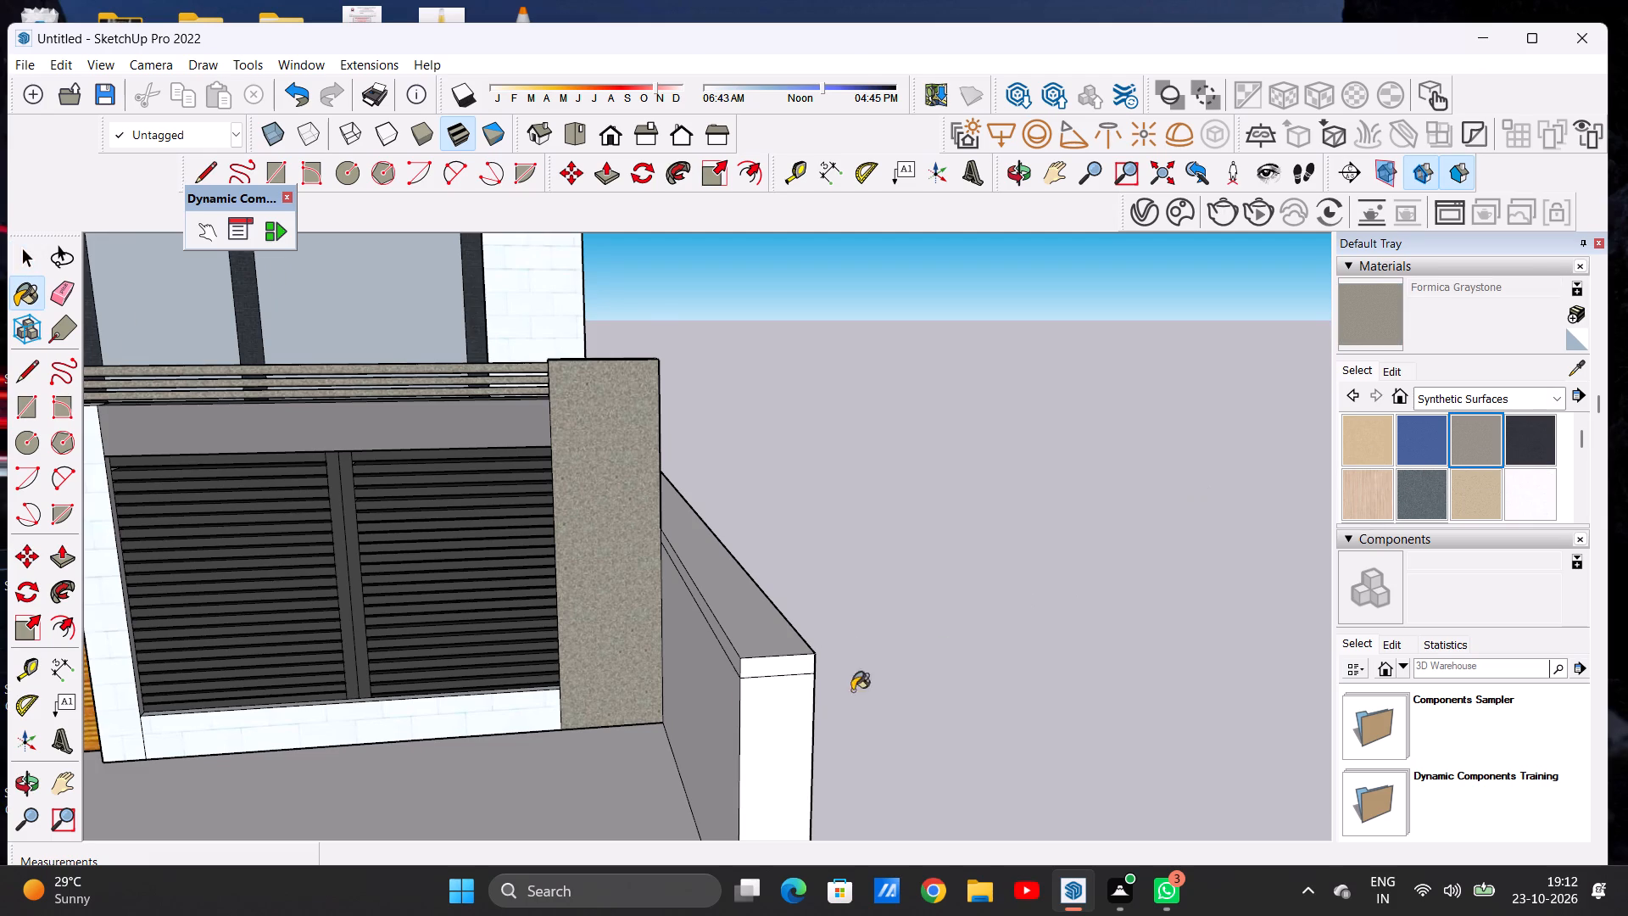
scroll(720, 711, "up", 15)
left_click(771, 628)
left_click(766, 565)
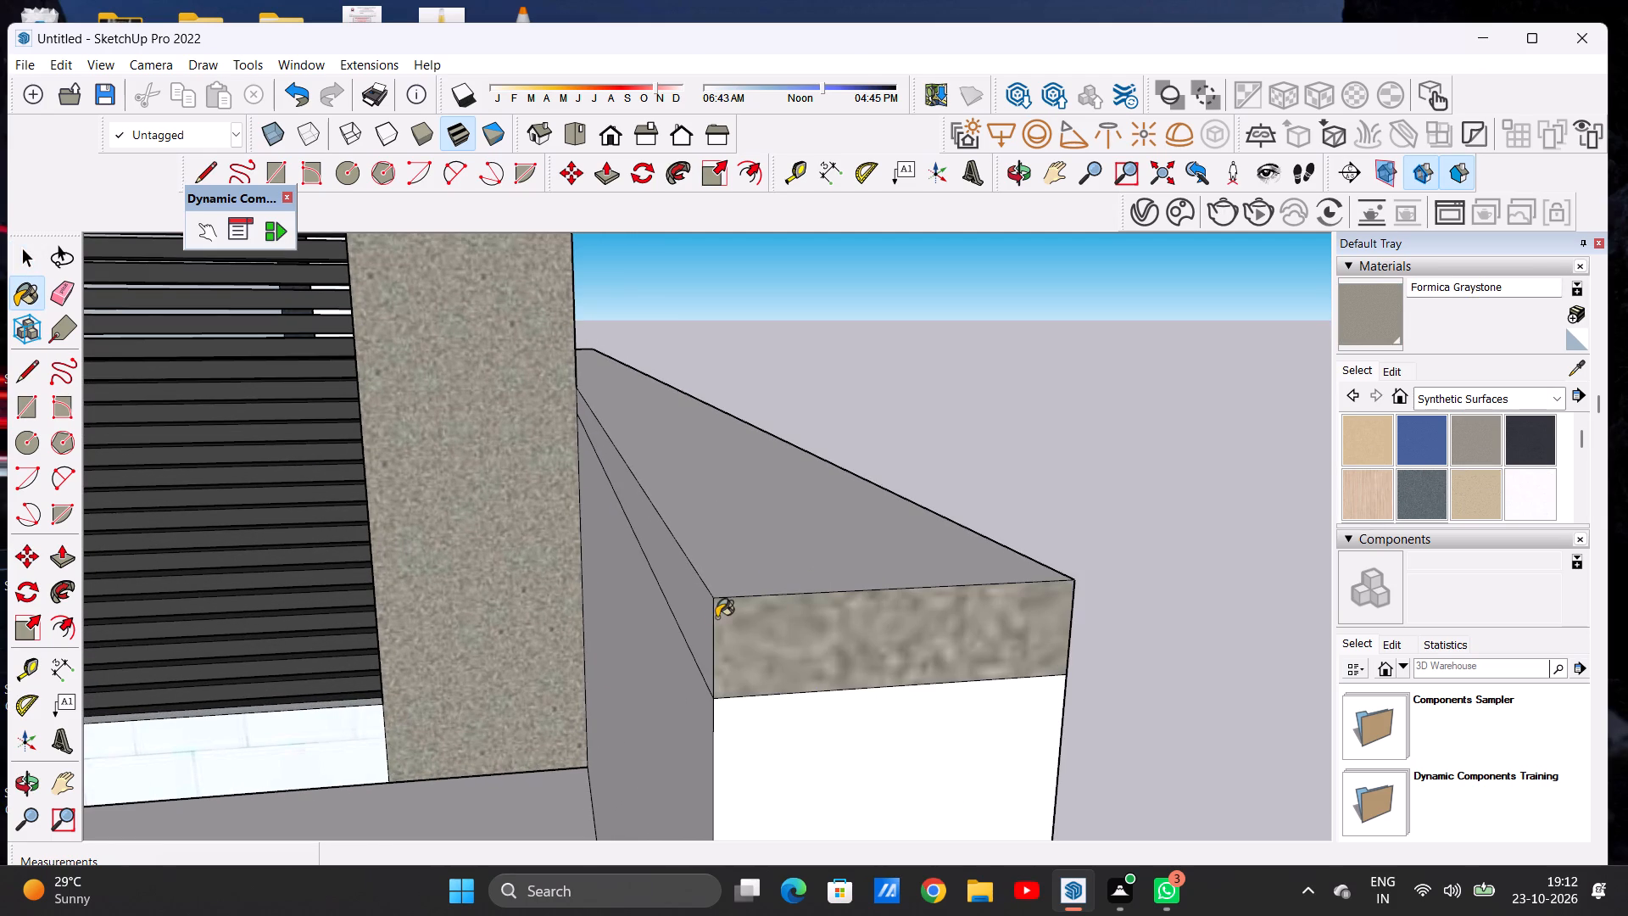
left_click(710, 605)
scroll(755, 591, "down", 2)
scroll(756, 592, "up", 1)
scroll(757, 592, "down", 8)
scroll(759, 595, "up", 1)
scroll(759, 595, "down", 2)
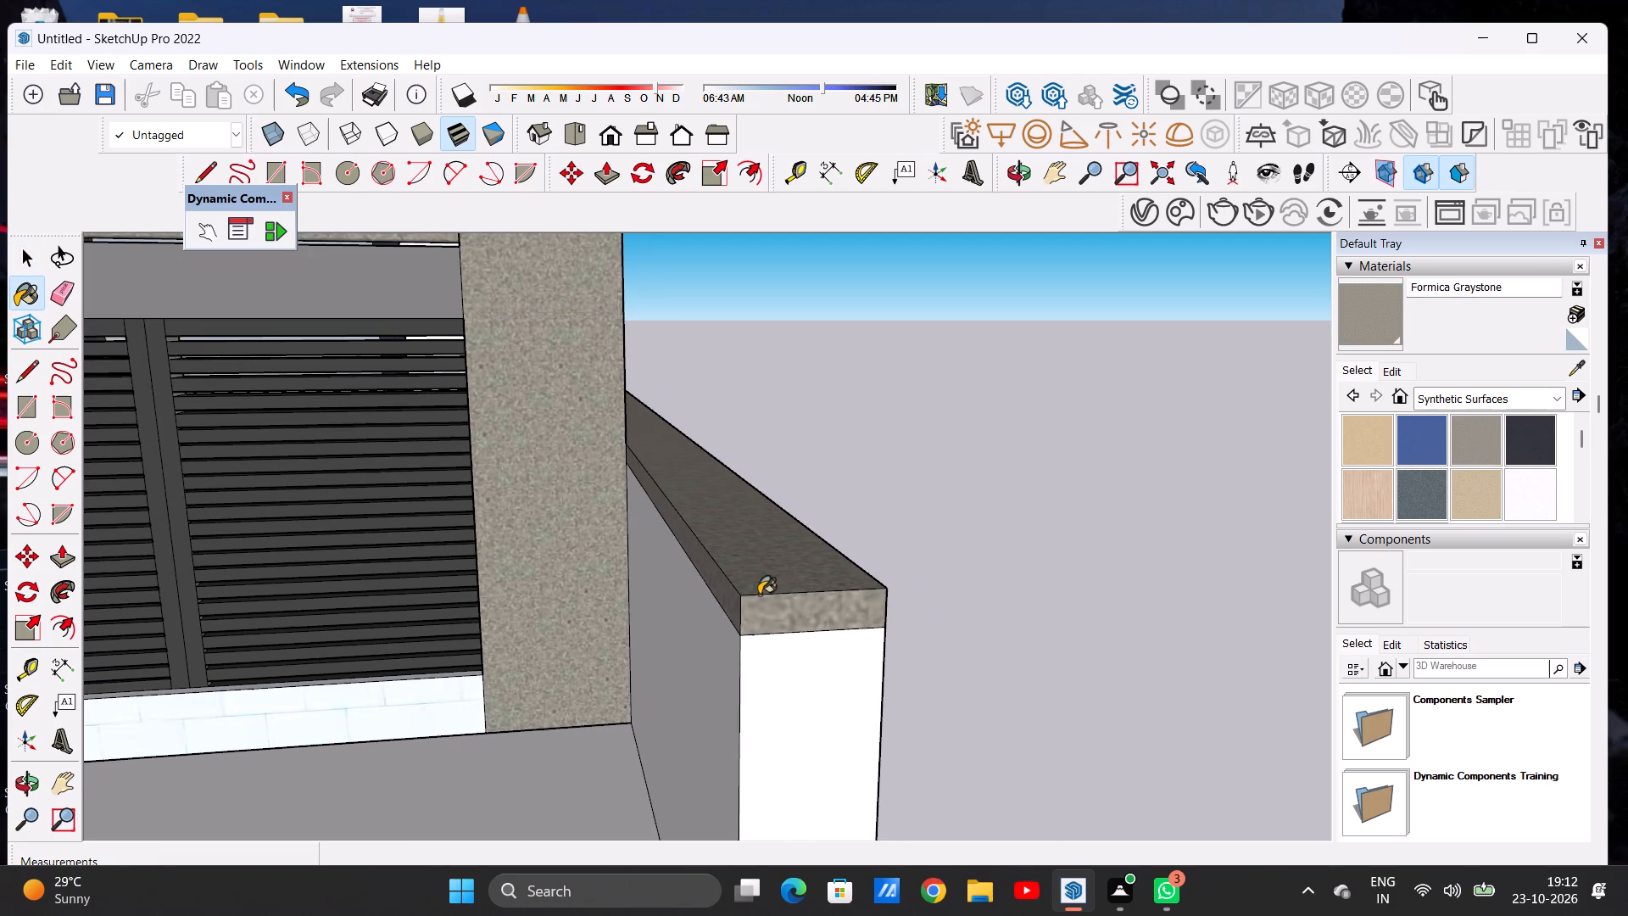
middle_click_drag(832, 602, 595, 599)
scroll(604, 601, "up", 7)
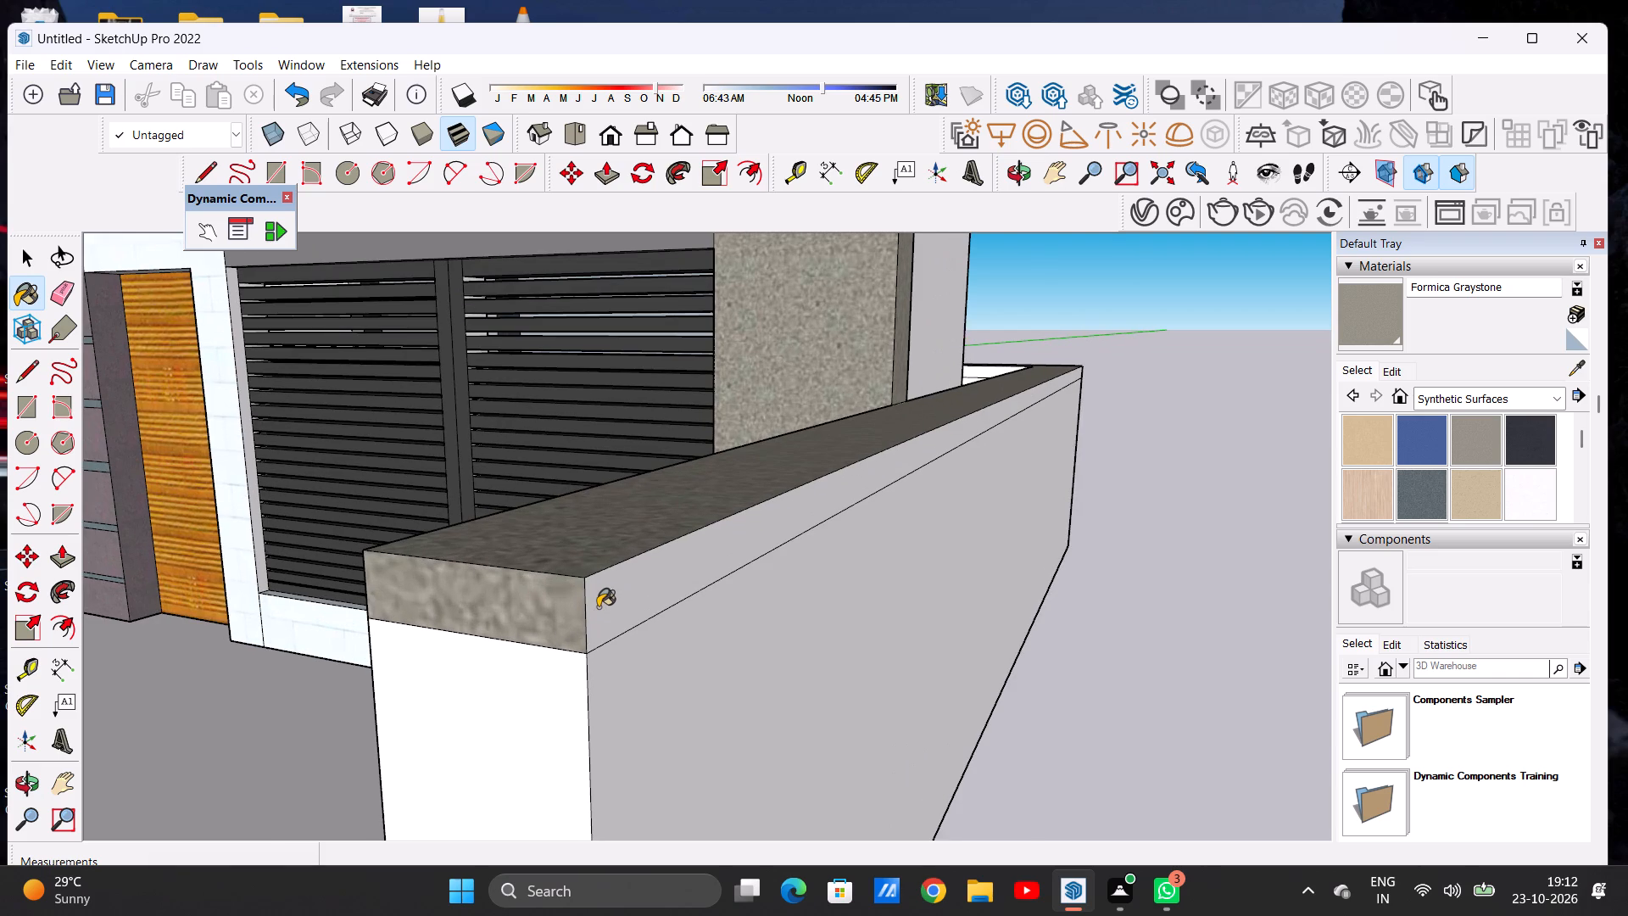
left_click(598, 607)
scroll(783, 585, "down", 19)
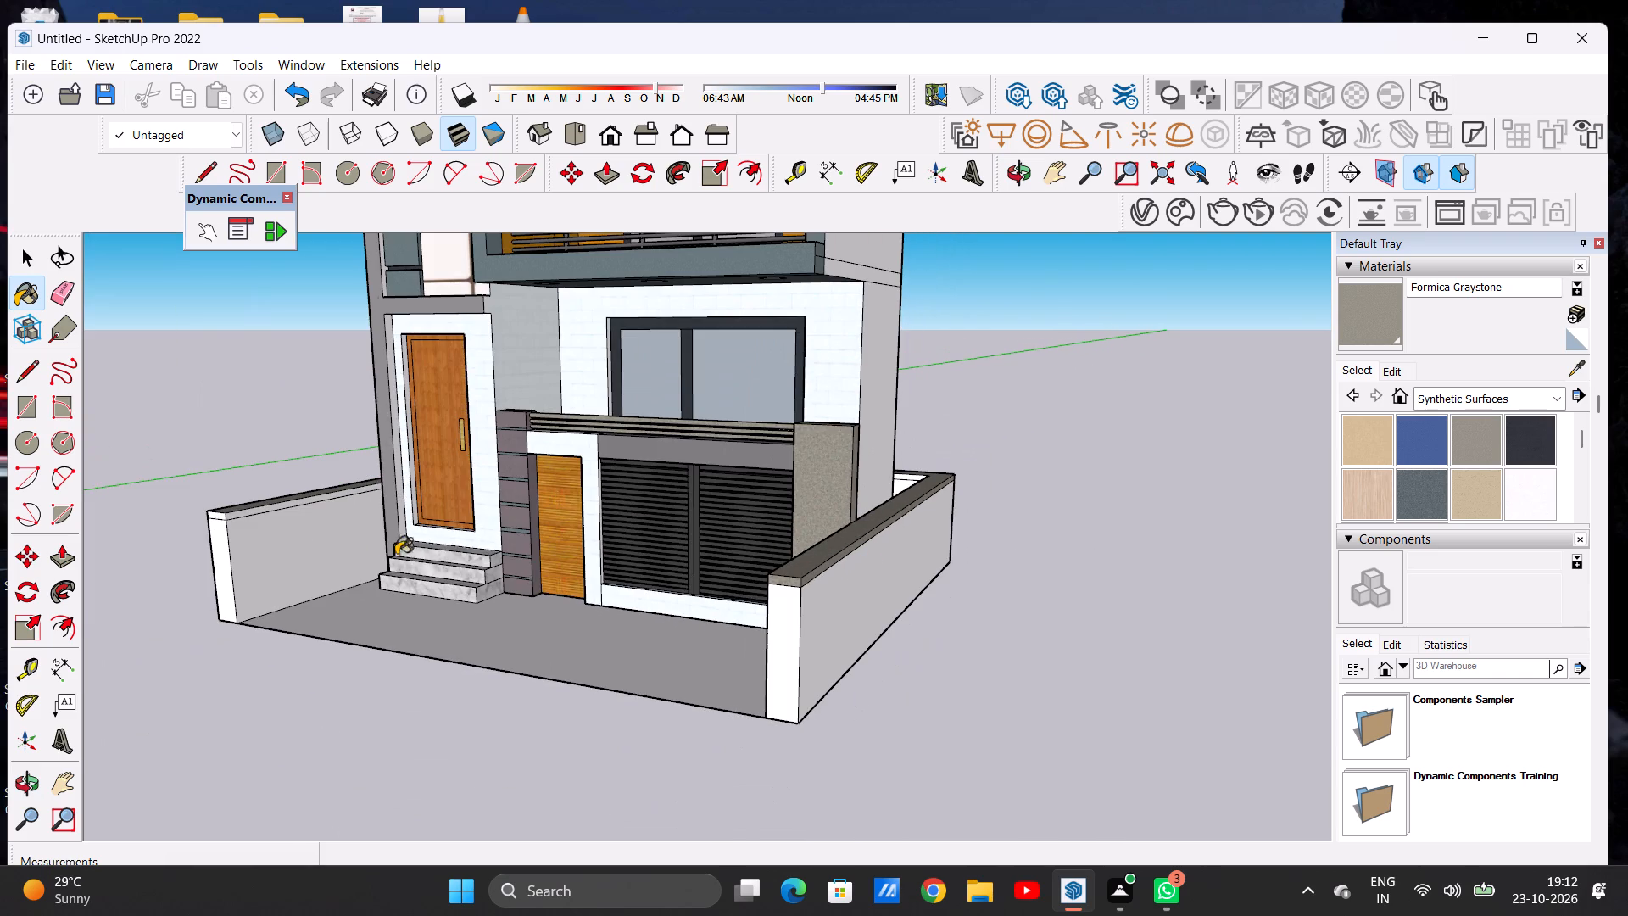
Paint the front end, inner side and outer side of the coping on the stair-tower side wall with Formica Graystone.
scroll(309, 536, "up", 6)
middle_click_drag(404, 554, 534, 640)
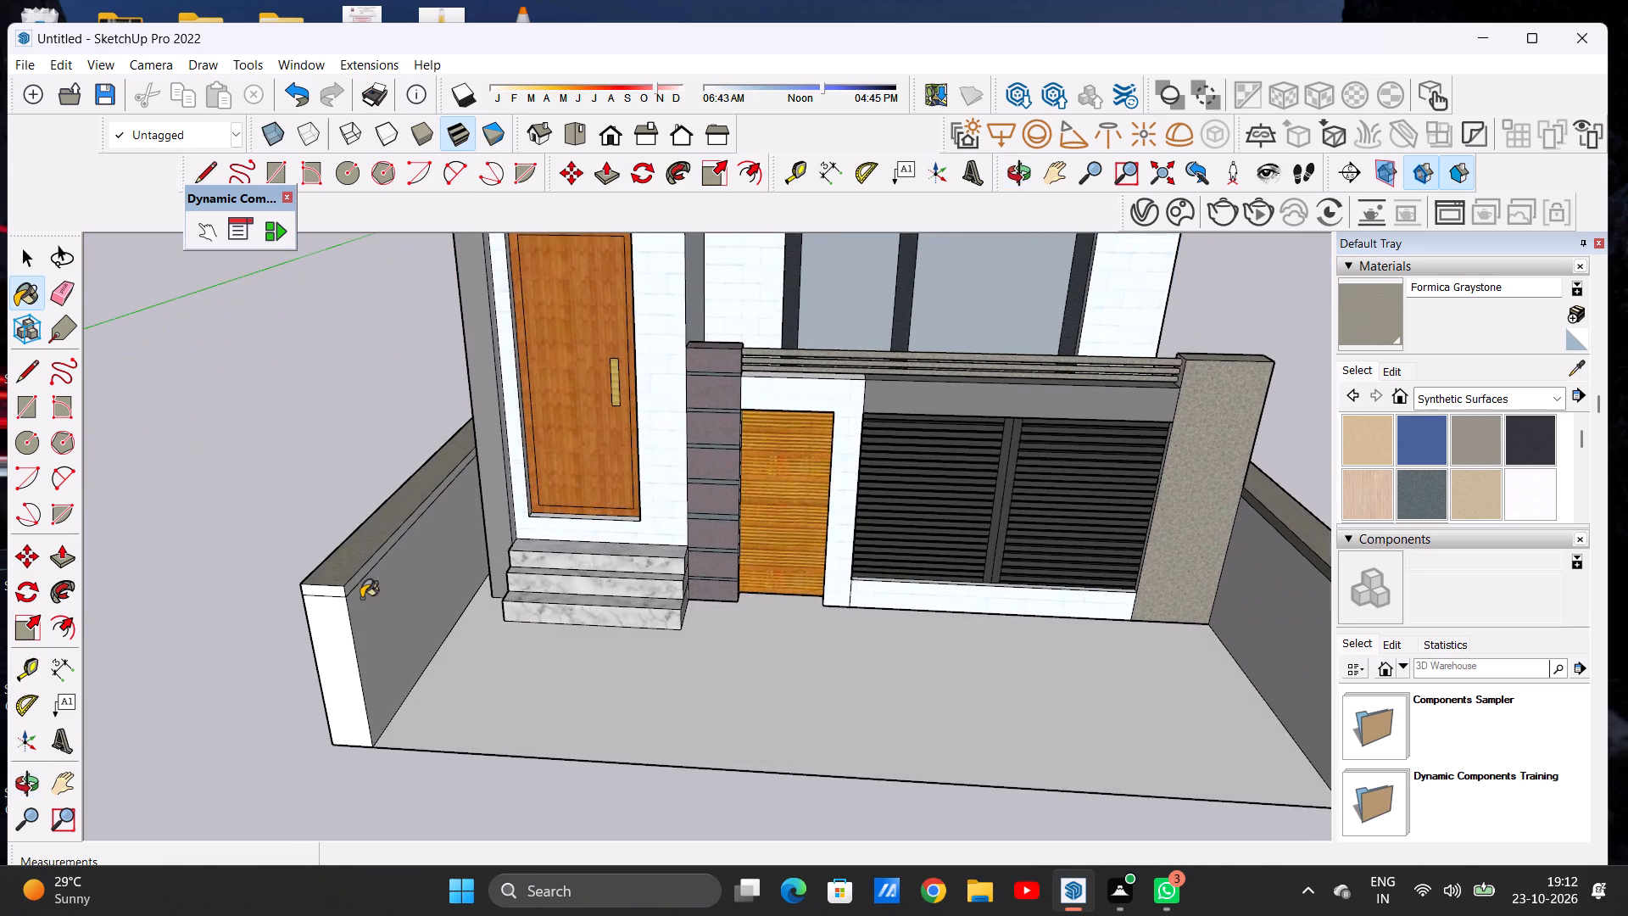
scroll(361, 598, "up", 19)
left_click(319, 596)
left_click(390, 583)
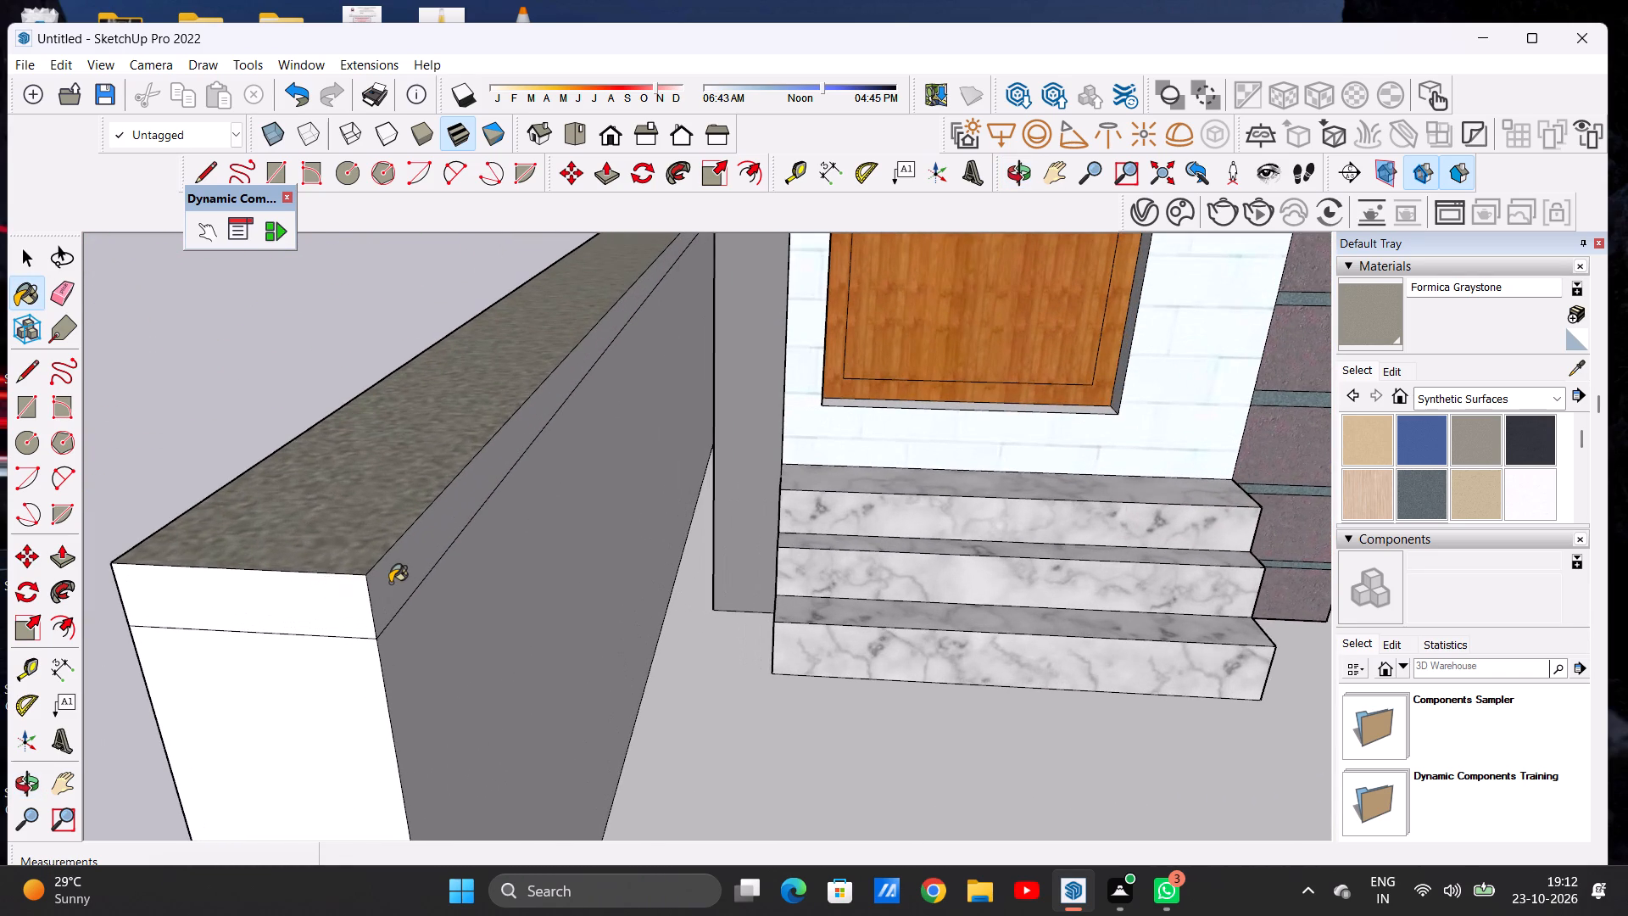
scroll(412, 626, "down", 5)
scroll(489, 626, "down", 12)
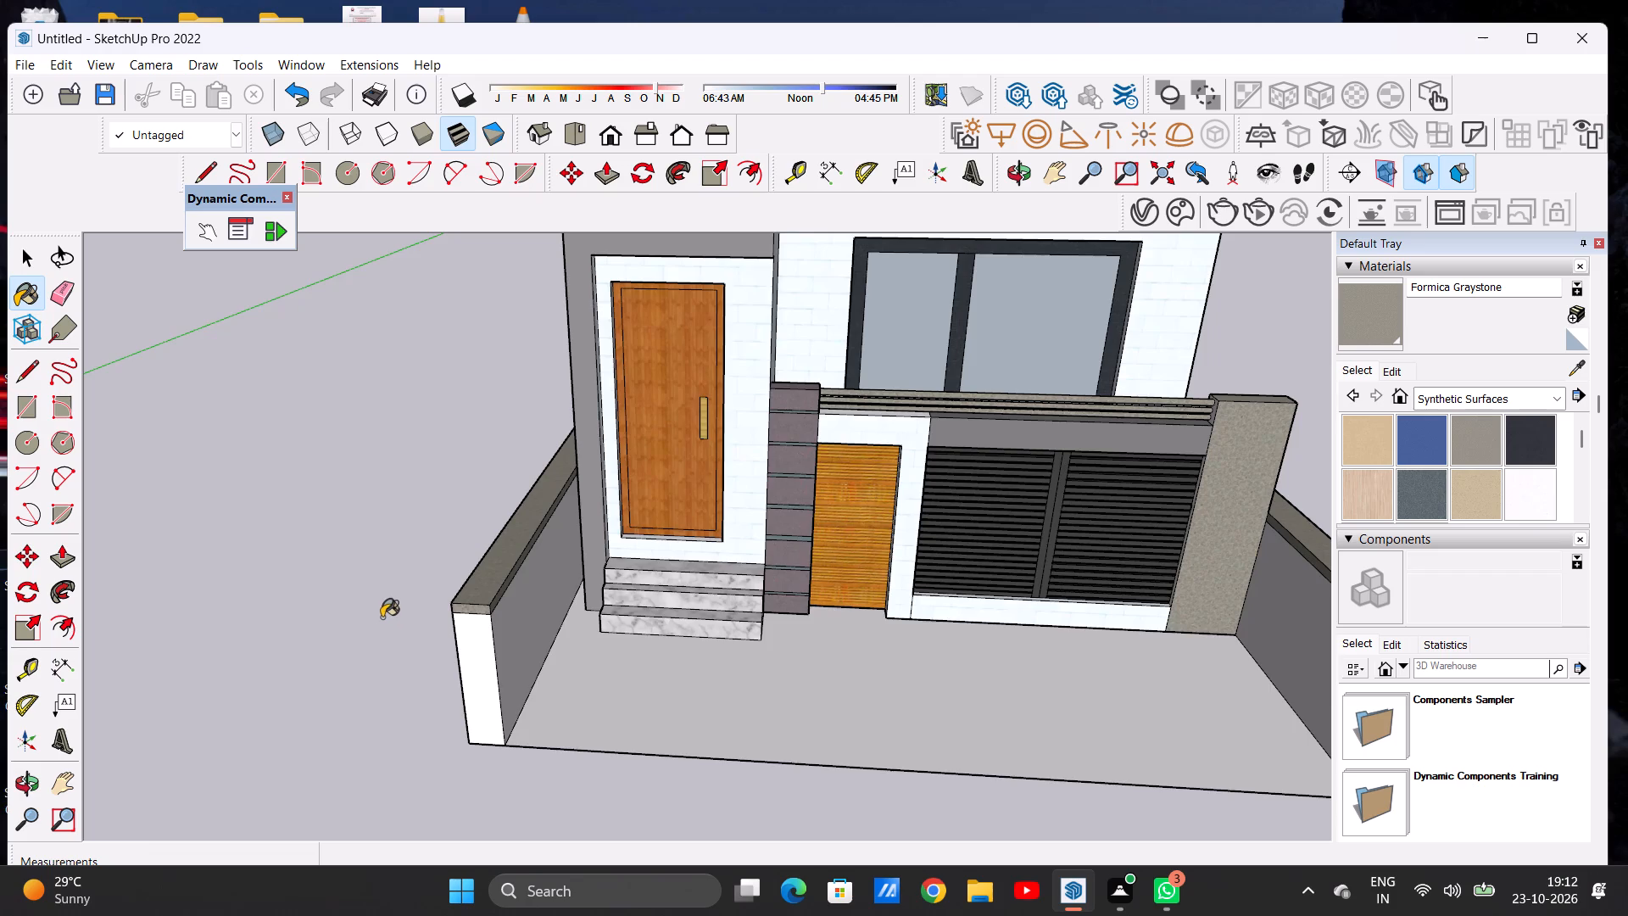
middle_click_drag(449, 623, 786, 557)
scroll(762, 587, "up", 13)
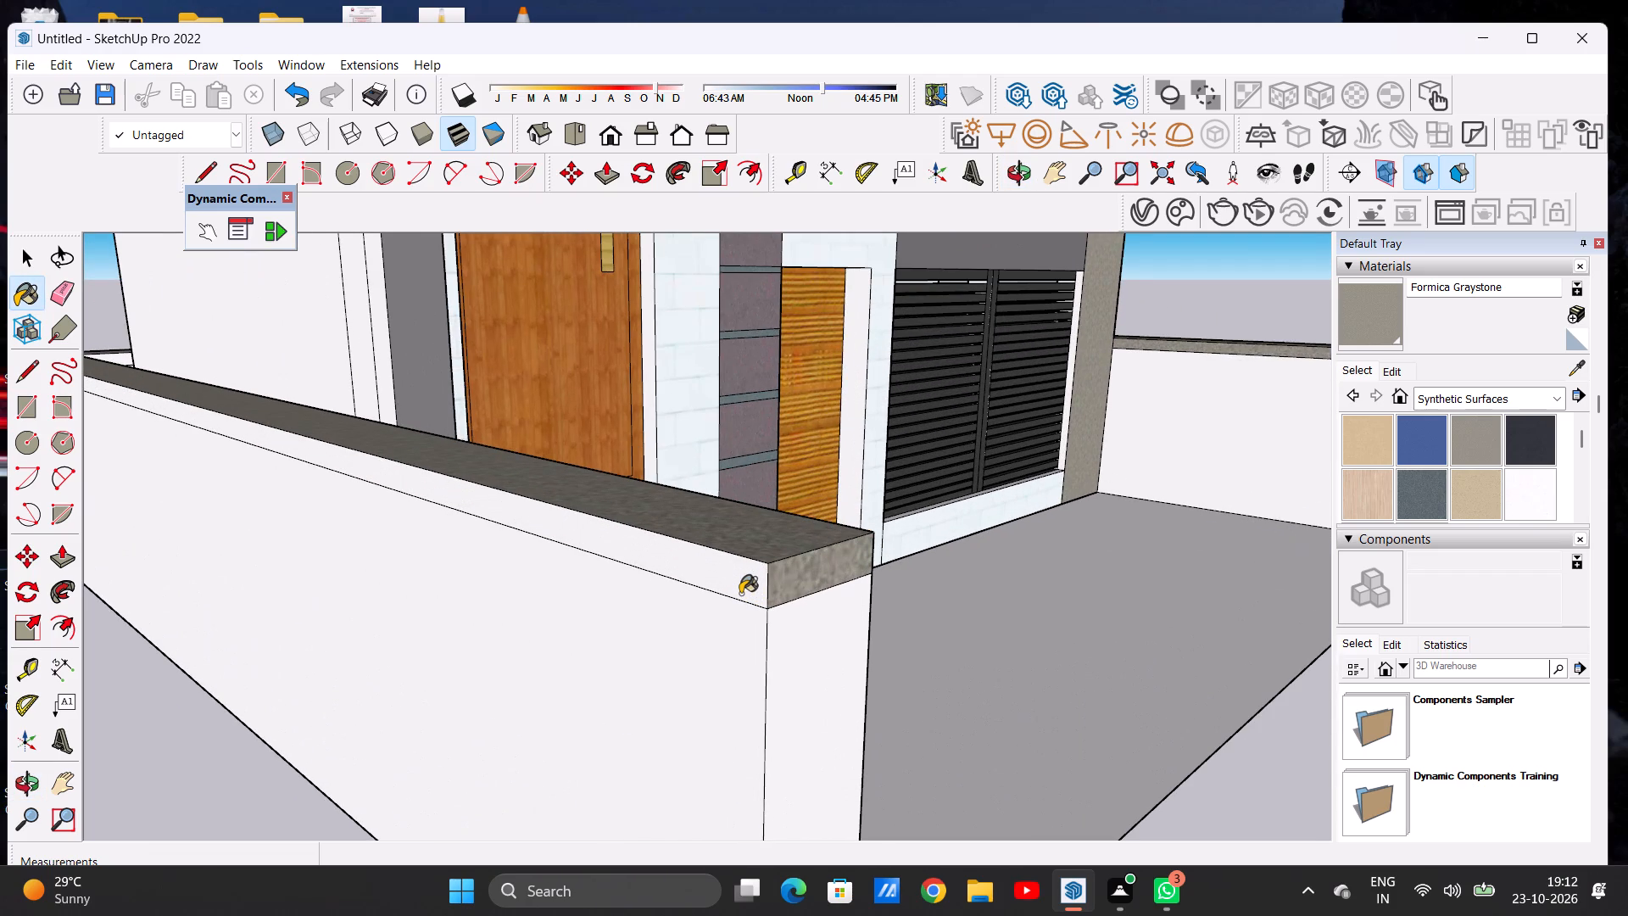
left_click(740, 594)
scroll(629, 609, "down", 3)
scroll(625, 612, "up", 1)
scroll(625, 612, "down", 13)
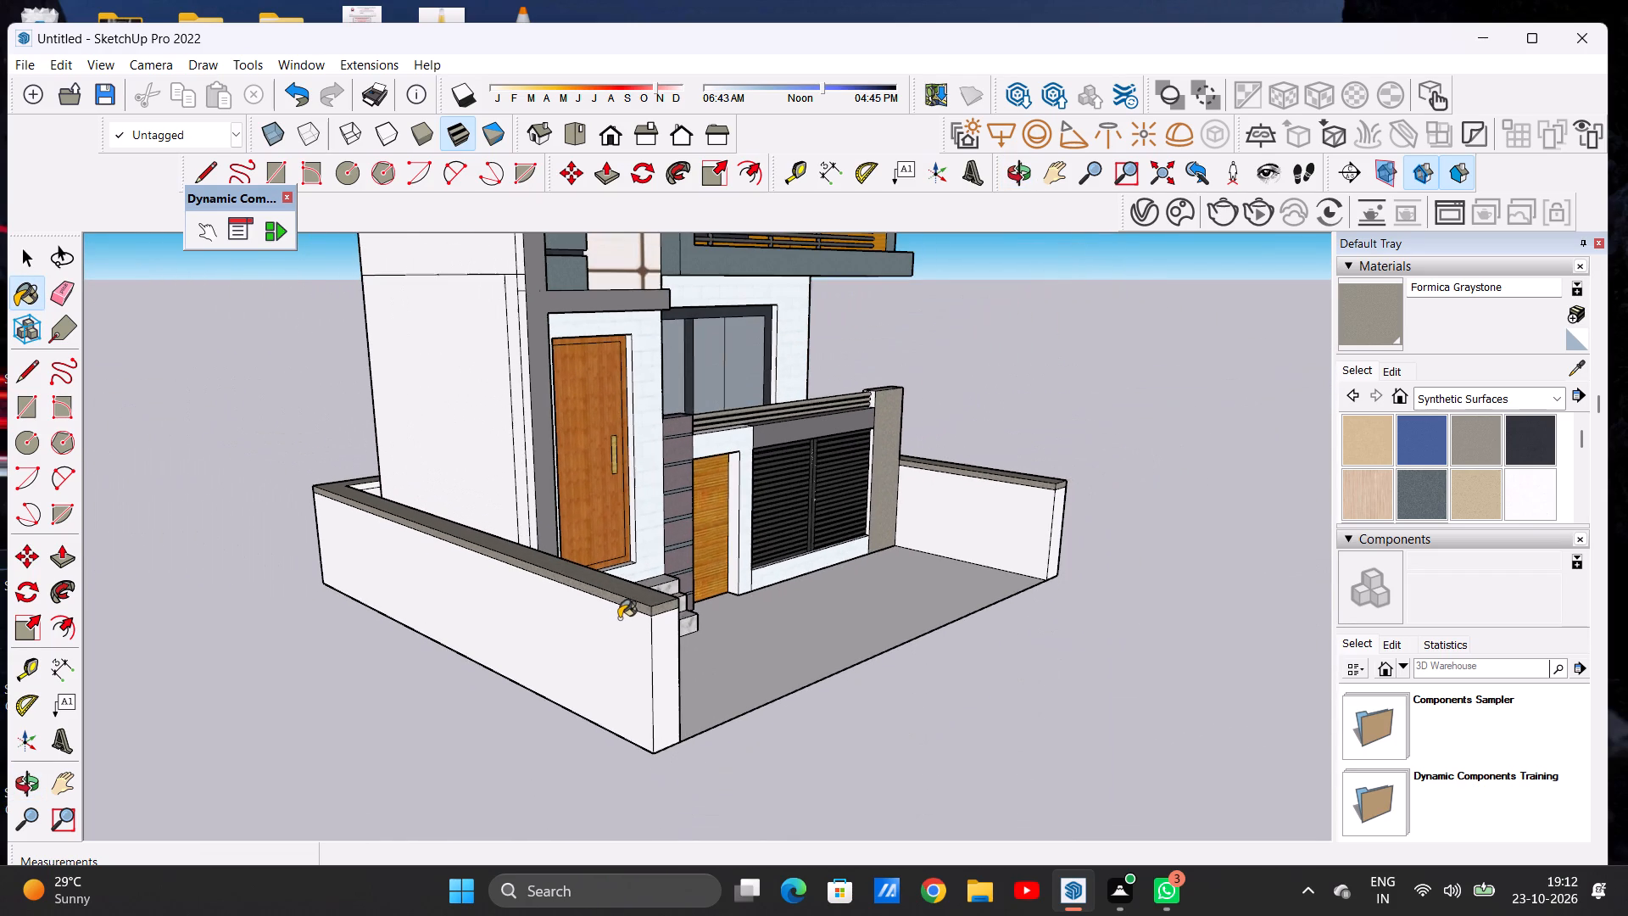
Paint the inner and outer sides of the coping on the rear compound wall with Formica Graystone.
middle_click_drag(809, 574, 391, 551)
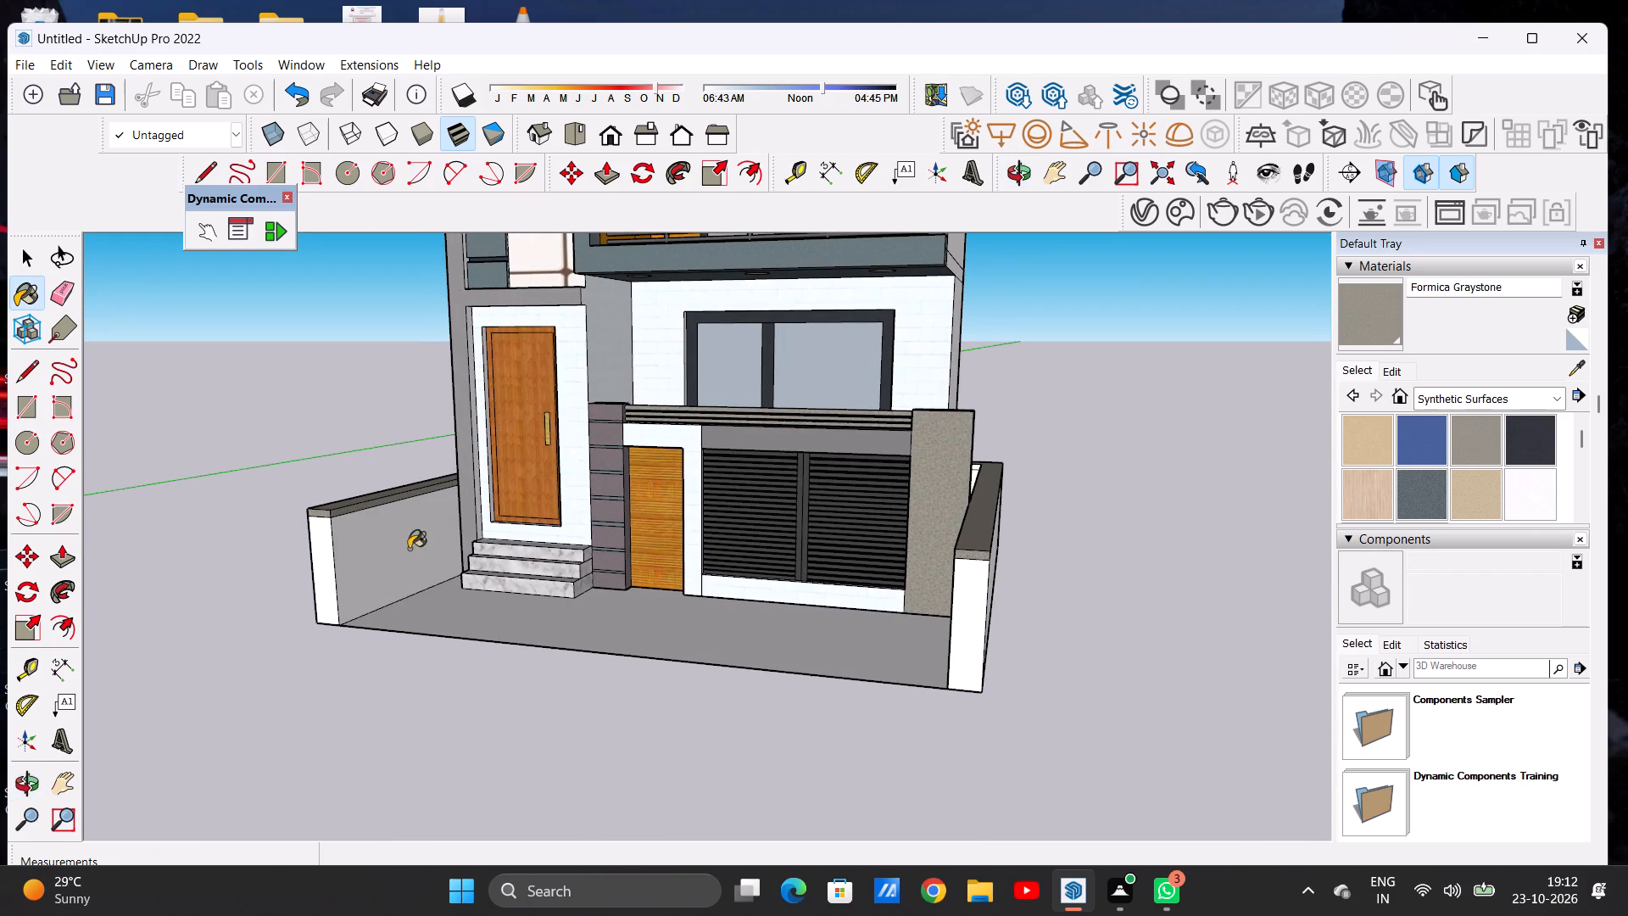
scroll(1029, 453, "up", 6)
scroll(954, 476, "up", 4)
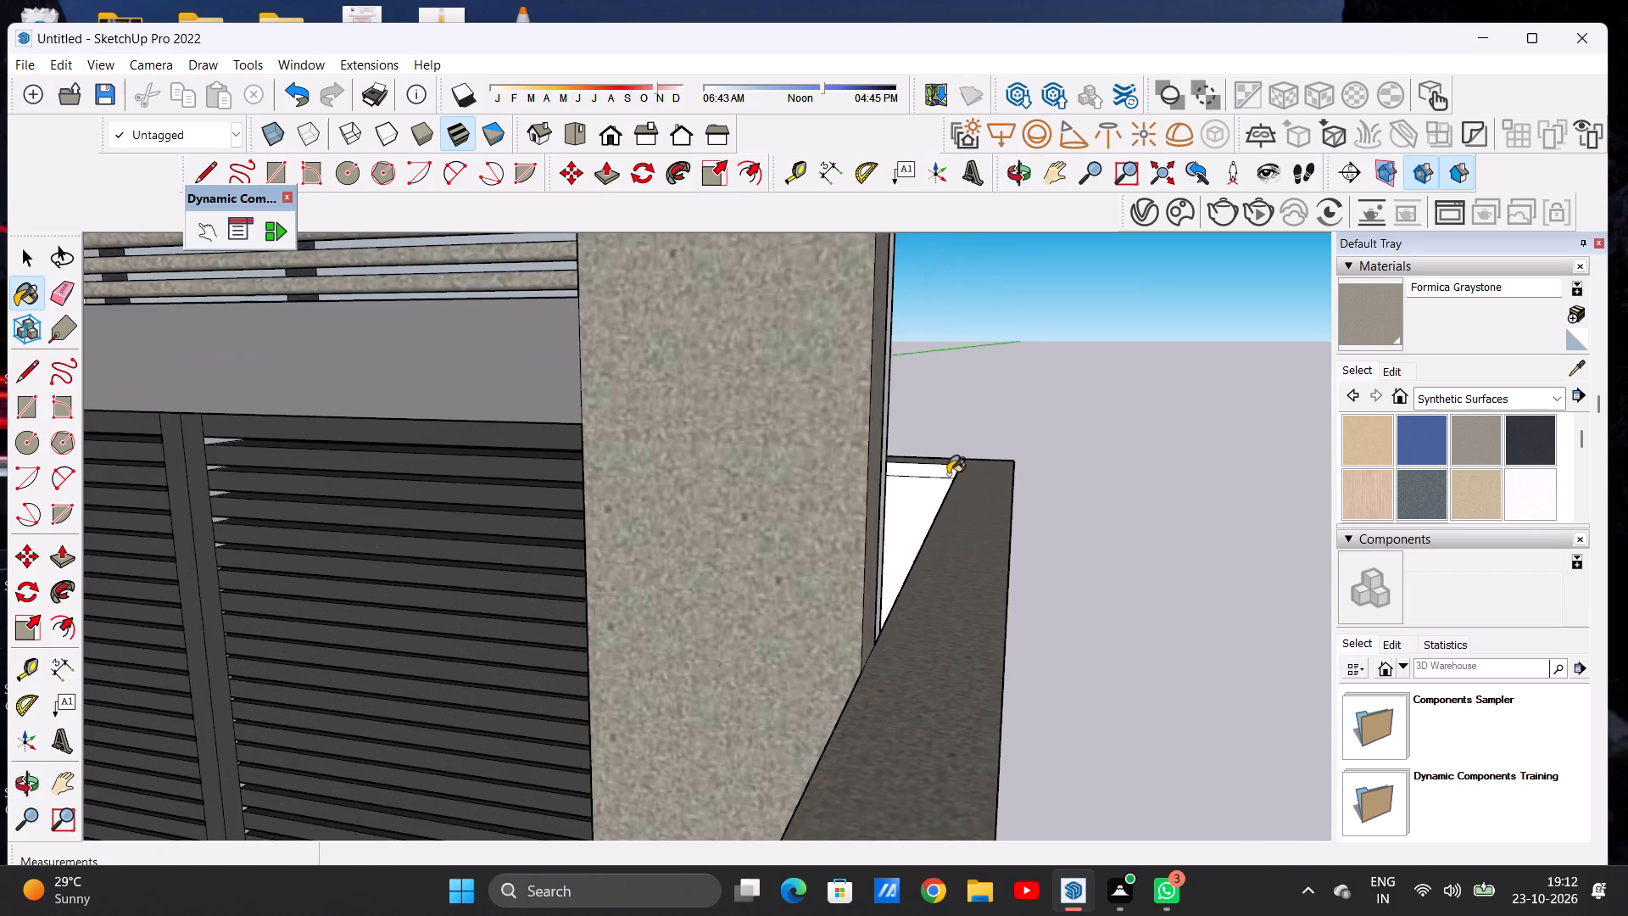
scroll(943, 472, "up", 6)
left_click(943, 472)
scroll(765, 572, "down", 8)
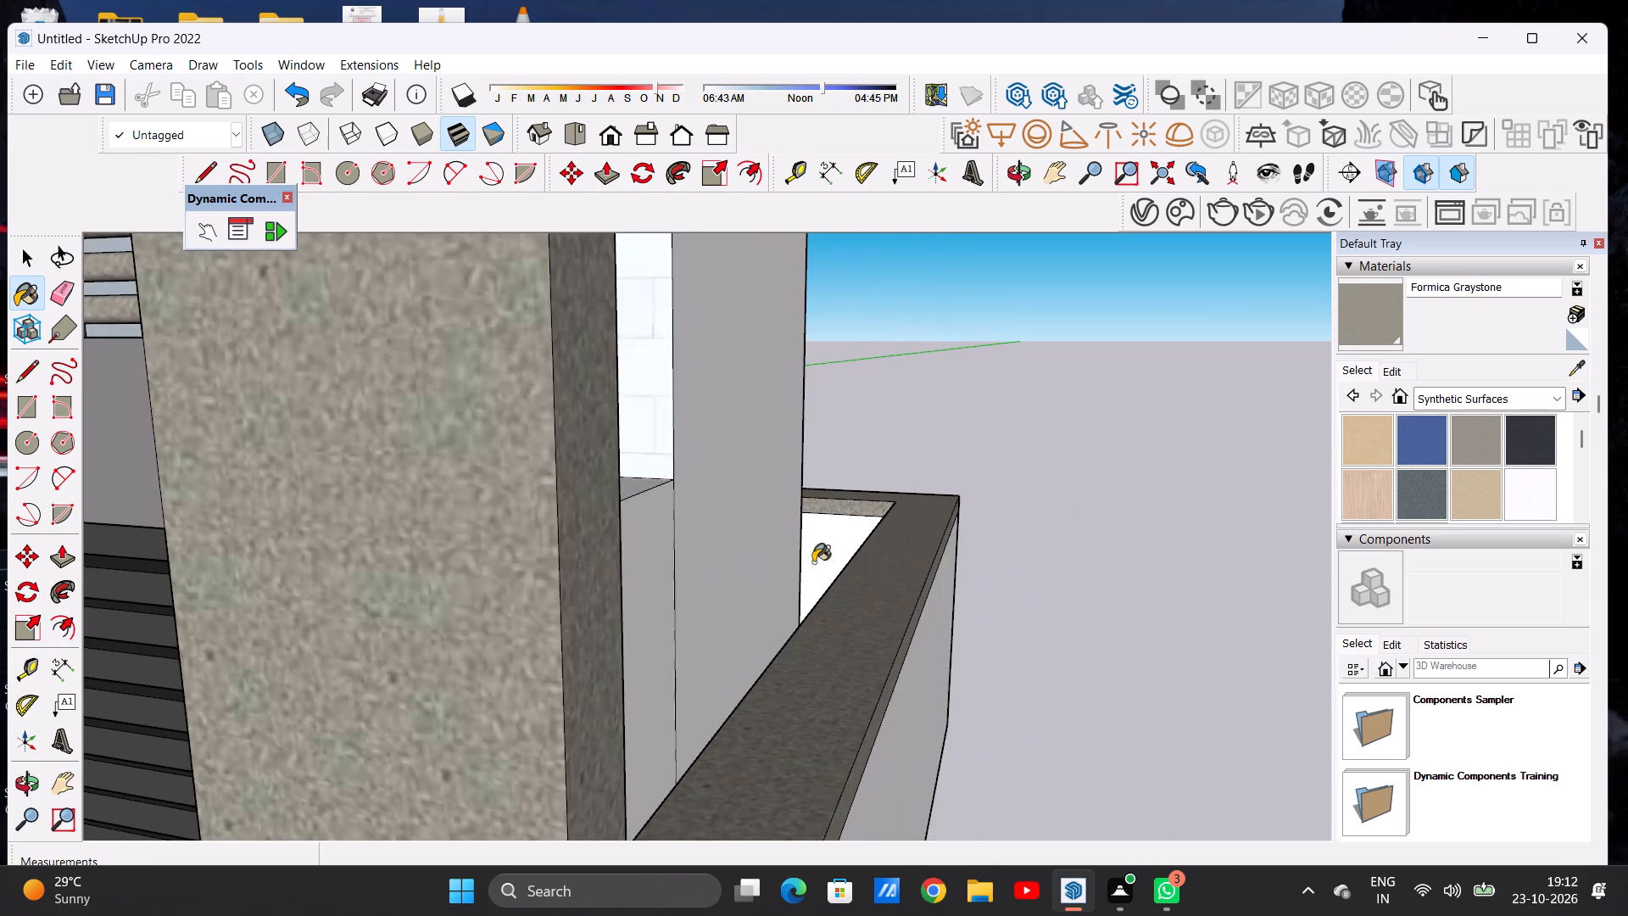
scroll(813, 562, "down", 3)
middle_click_drag(868, 584, 287, 623)
scroll(304, 618, "down", 13)
middle_click_drag(837, 633, 581, 633)
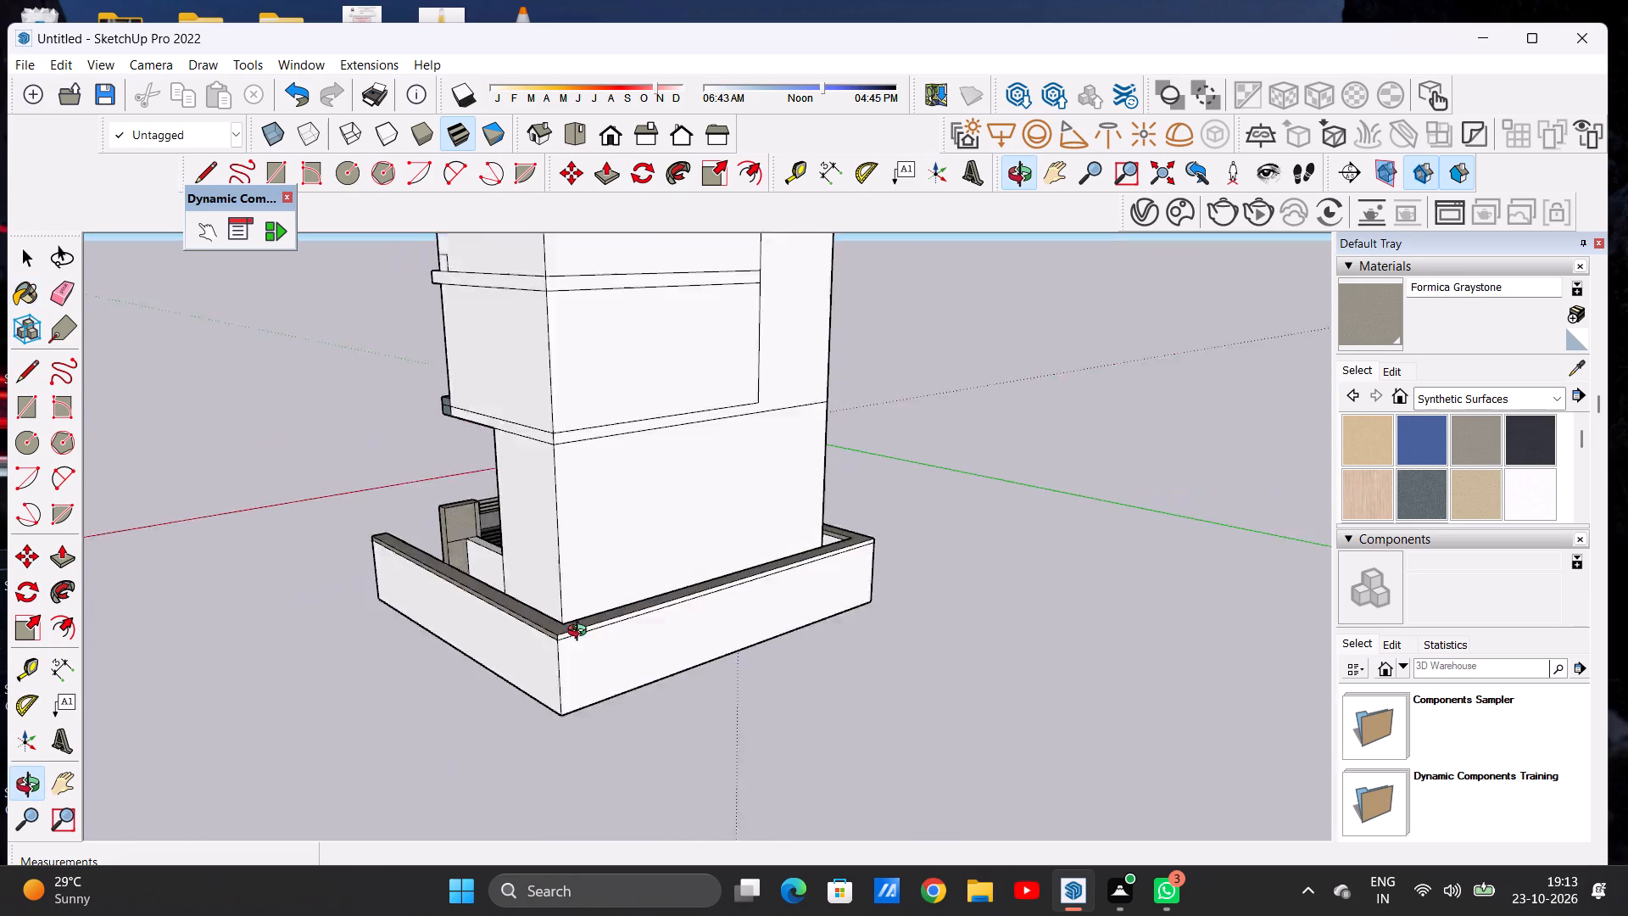
middle_click_drag(581, 633, 639, 651)
scroll(598, 656, "up", 4)
scroll(596, 658, "down", 1)
scroll(594, 661, "up", 6)
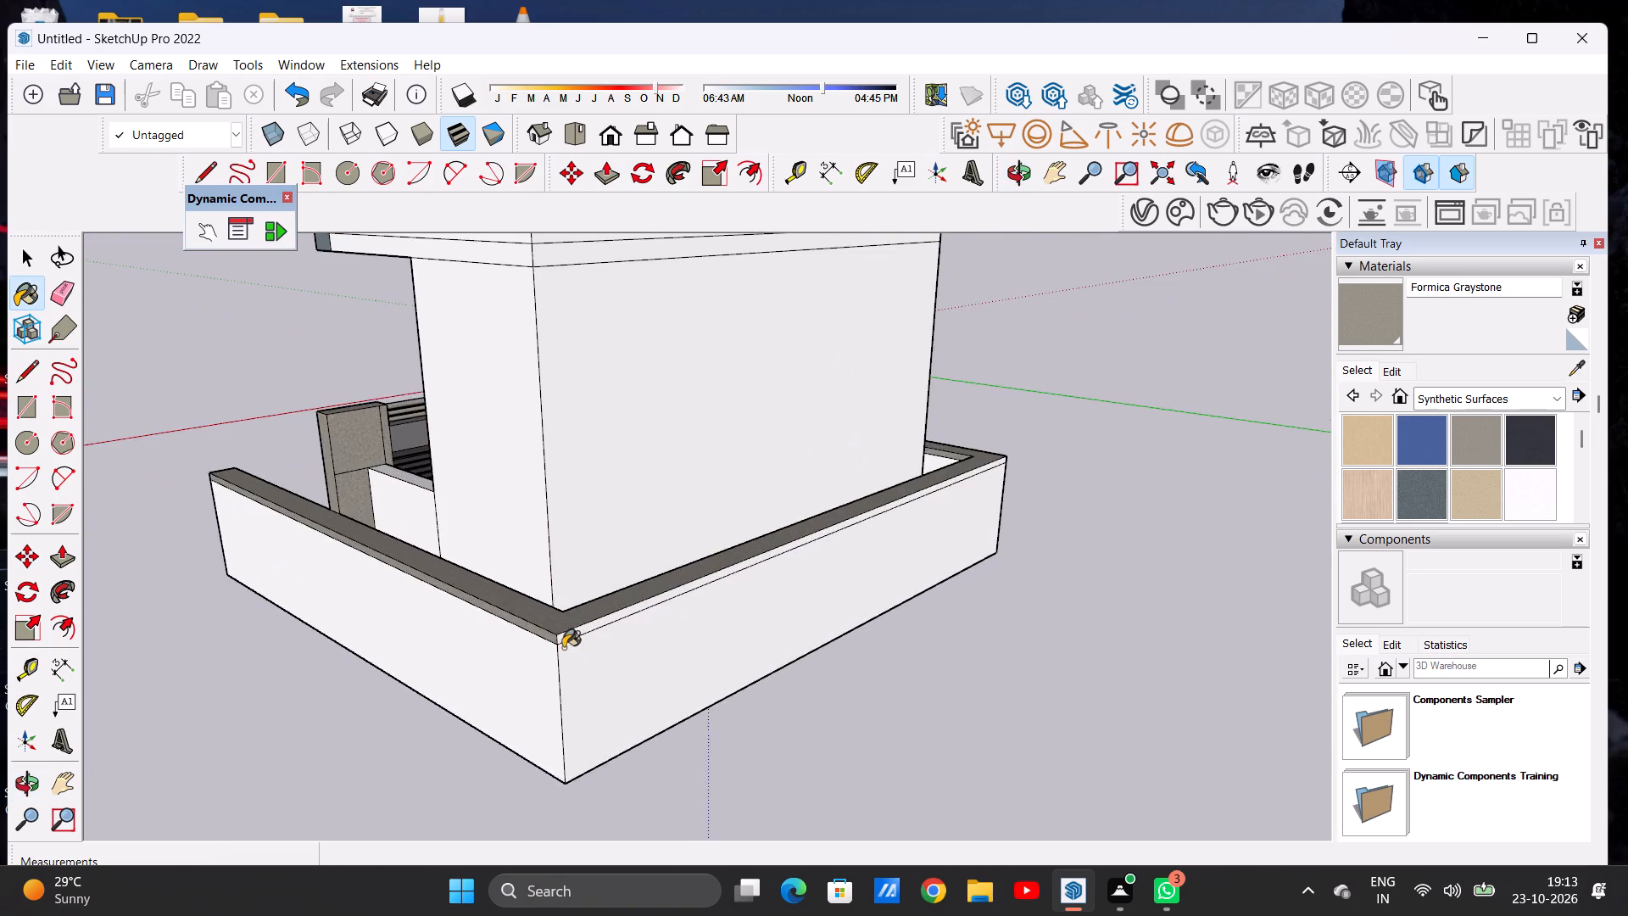
scroll(563, 648, "up", 10)
left_click(559, 635)
scroll(622, 649, "down", 14)
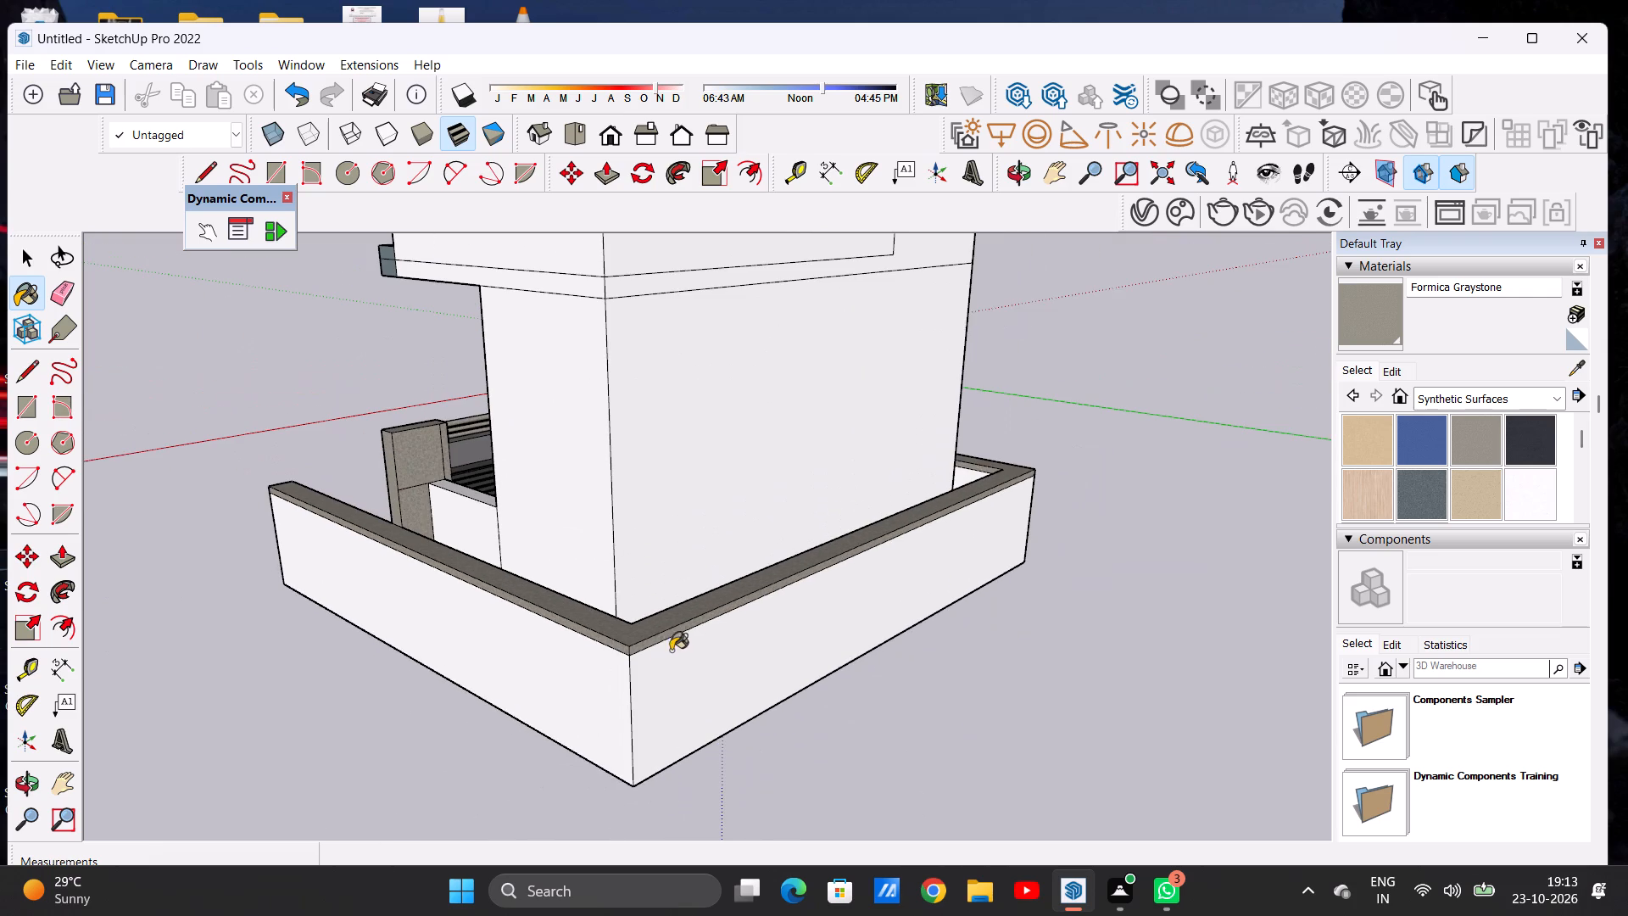
Inspect the grey coping around the compound wall and the house's front elevation for remaining flaws.
middle_click_drag(1041, 550, 362, 503)
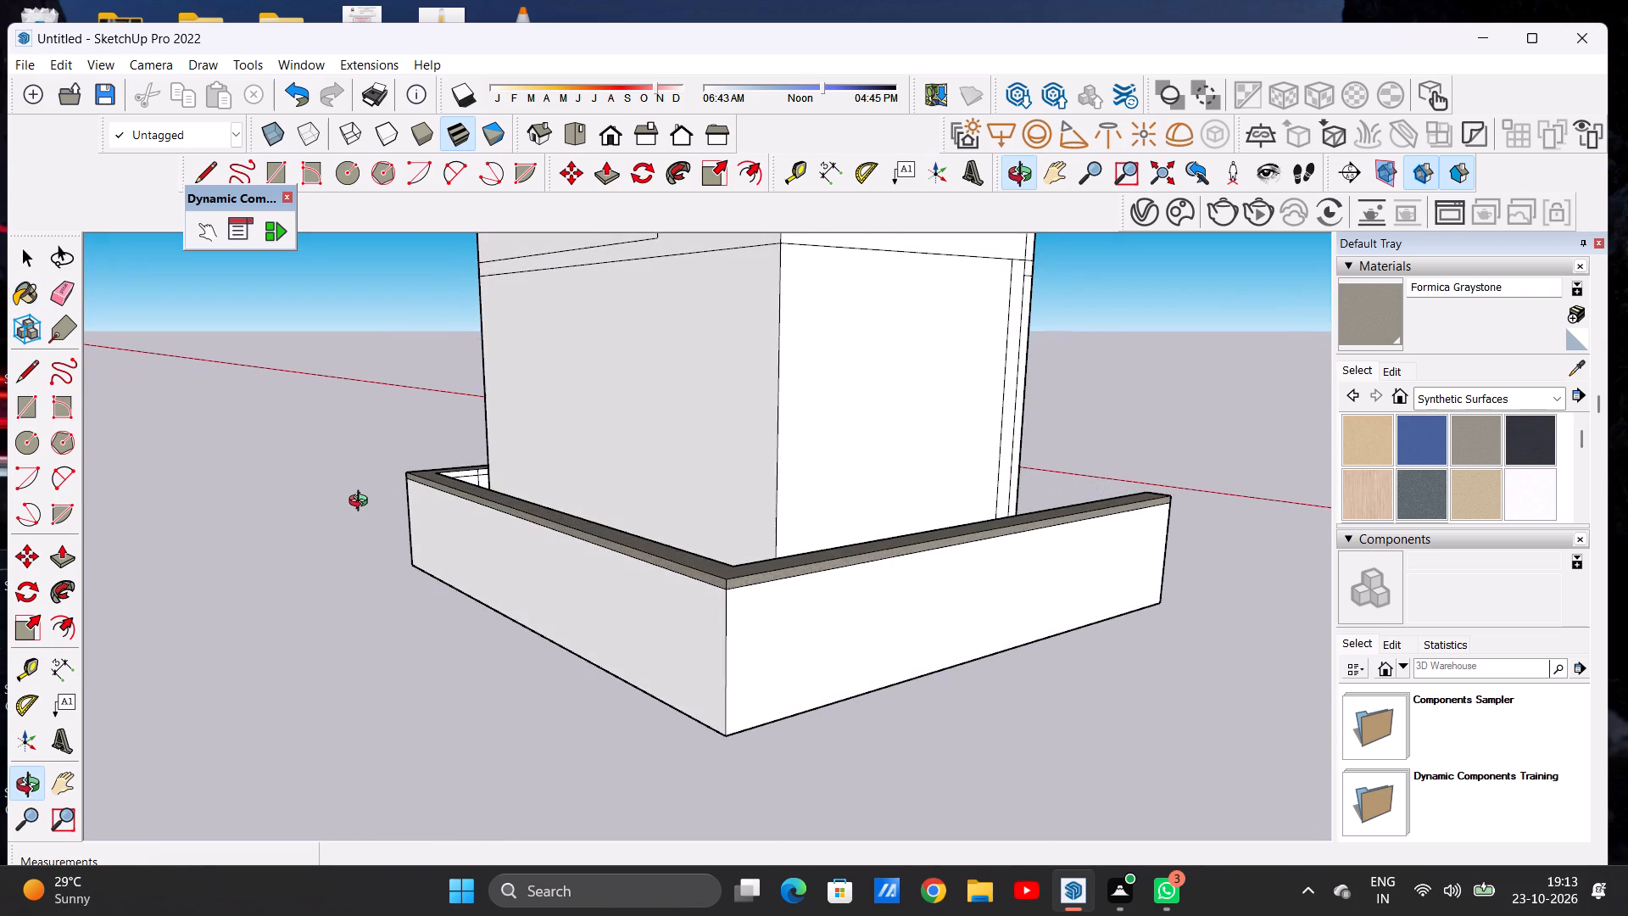
middle_click_drag(362, 503, 299, 516)
middle_click_drag(1019, 572, 380, 550)
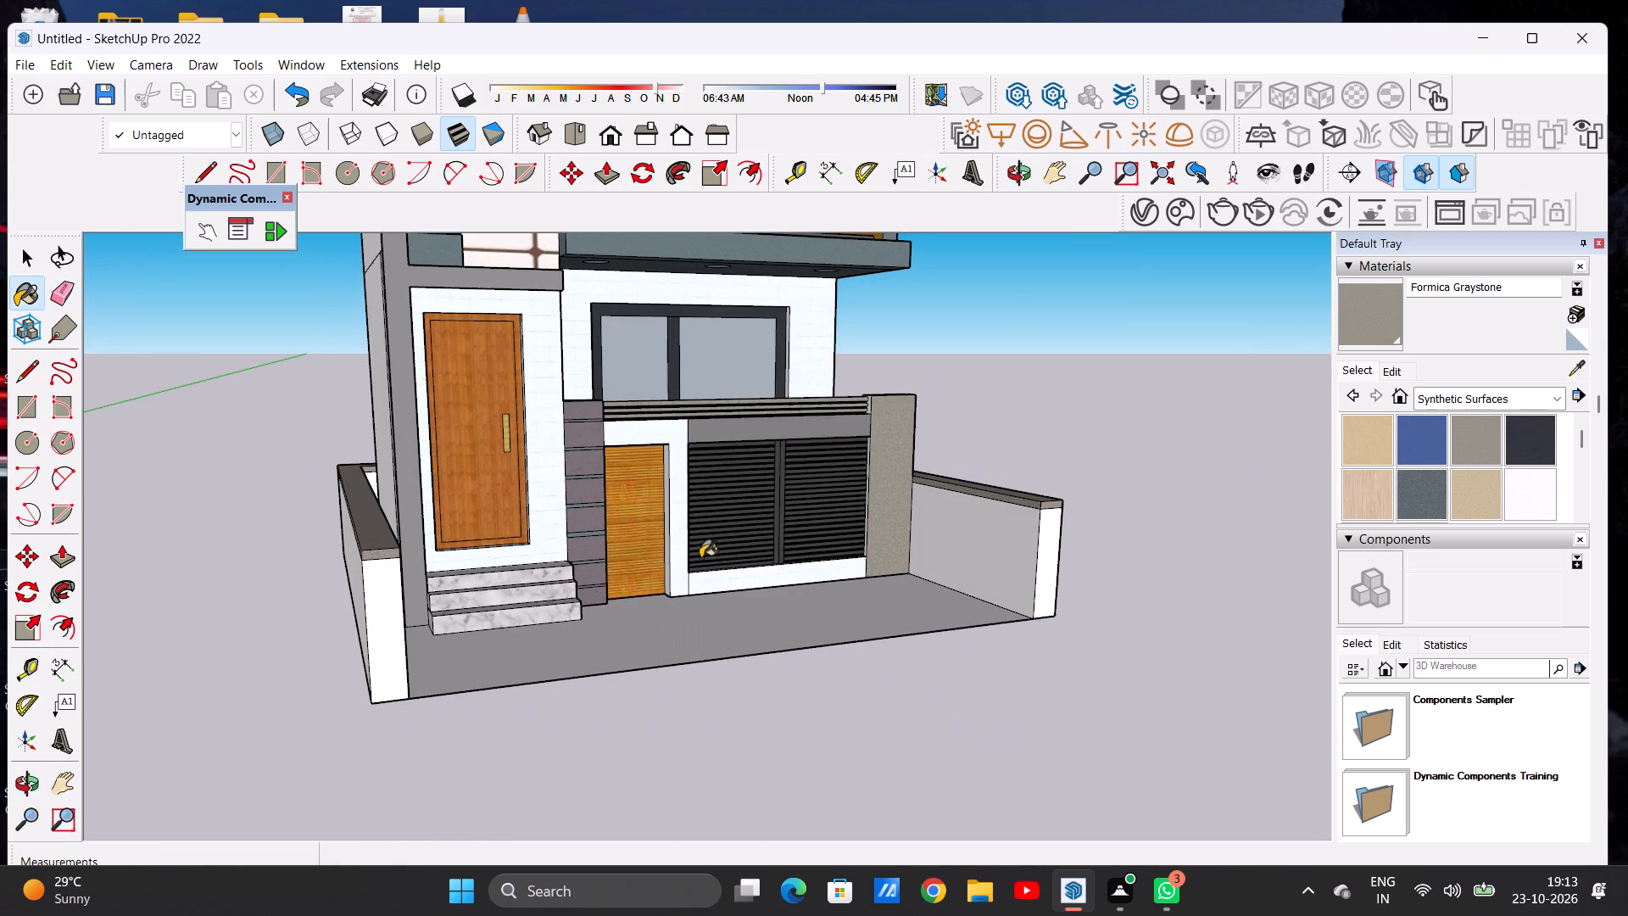
middle_click_drag(785, 558, 666, 595)
scroll(671, 608, "down", 8)
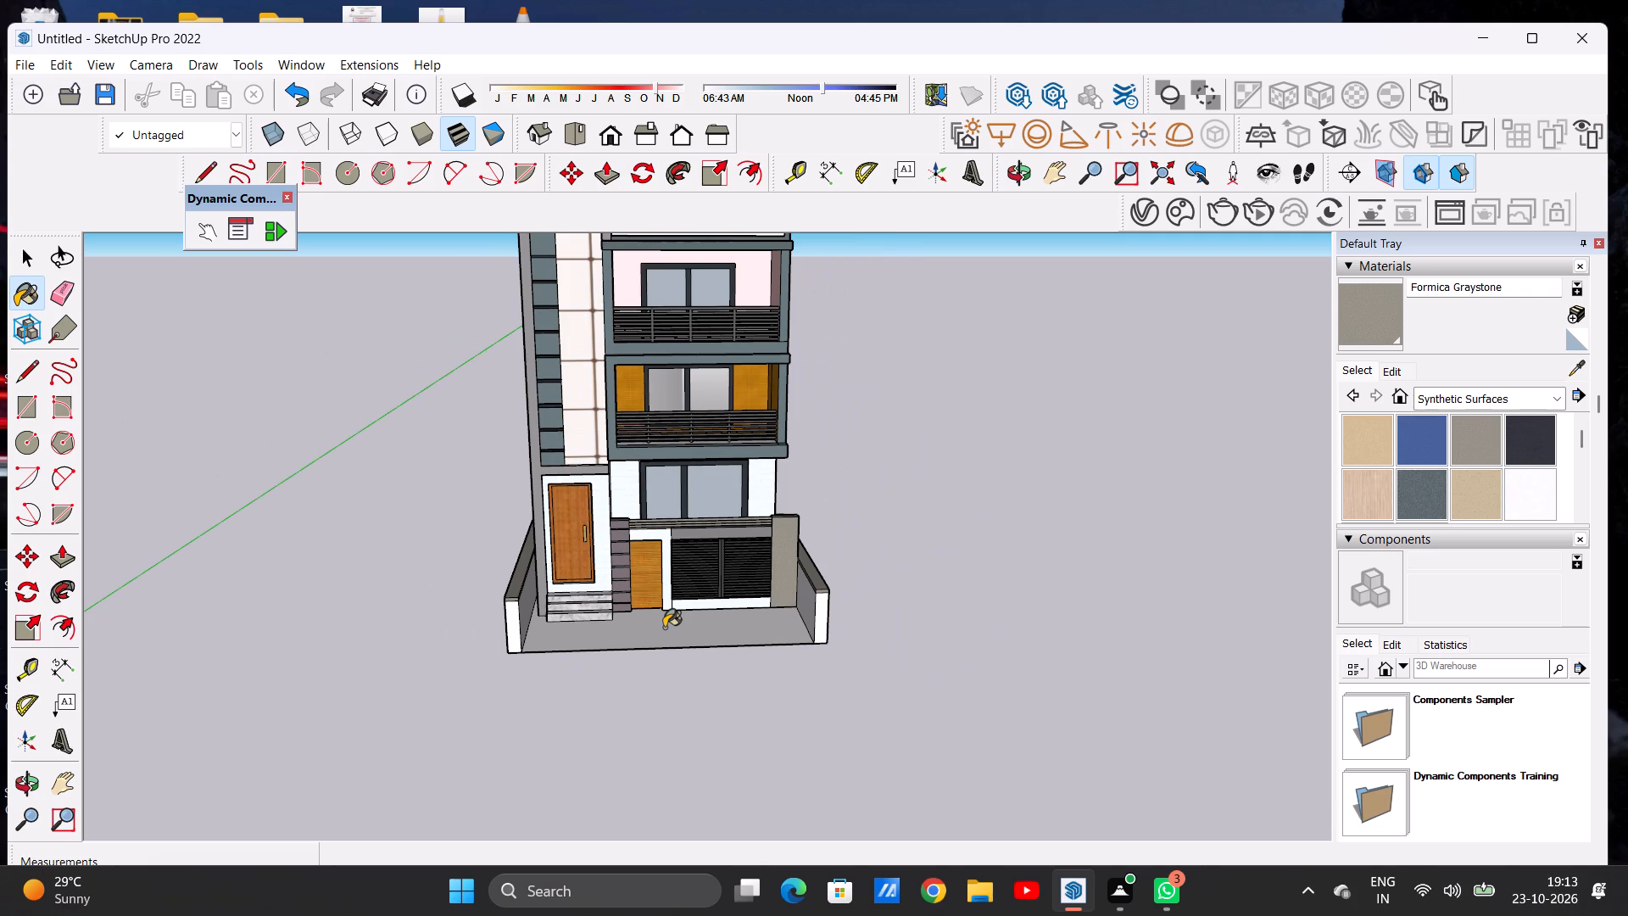
scroll(648, 597, "down", 4)
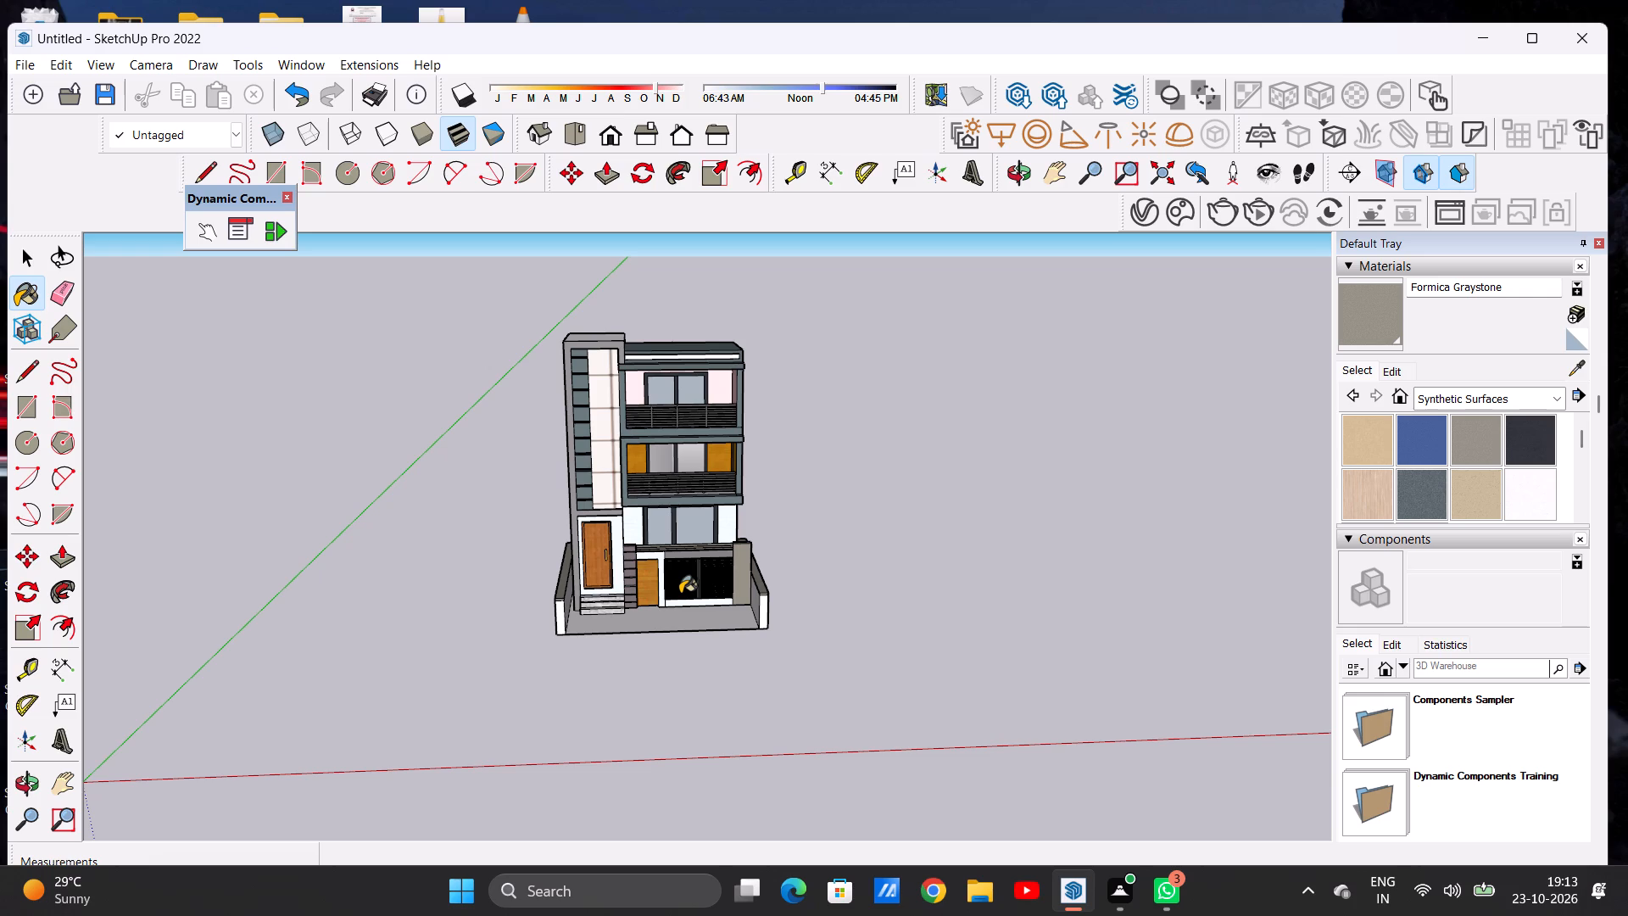
scroll(708, 548, "up", 10)
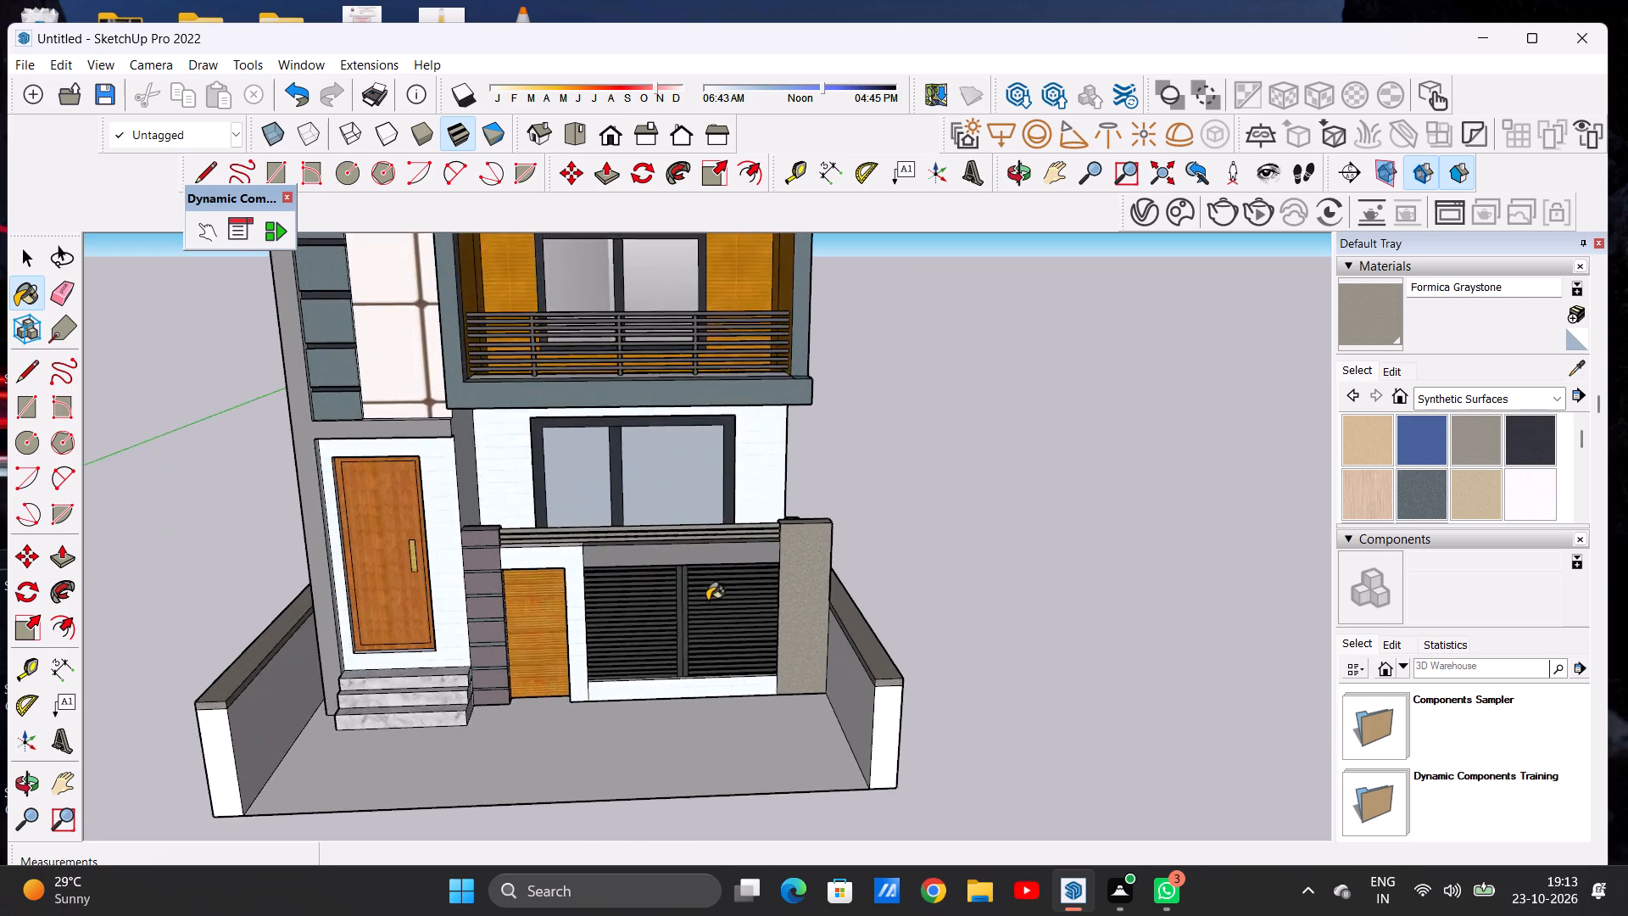
scroll(707, 602, "down", 1)
scroll(707, 606, "up", 3)
middle_click_drag(638, 701, 592, 639)
Erase the vertical seam line in the white brick surround beneath the black louvred shutter's corner beside the wooden gate.
scroll(581, 679, "up", 3)
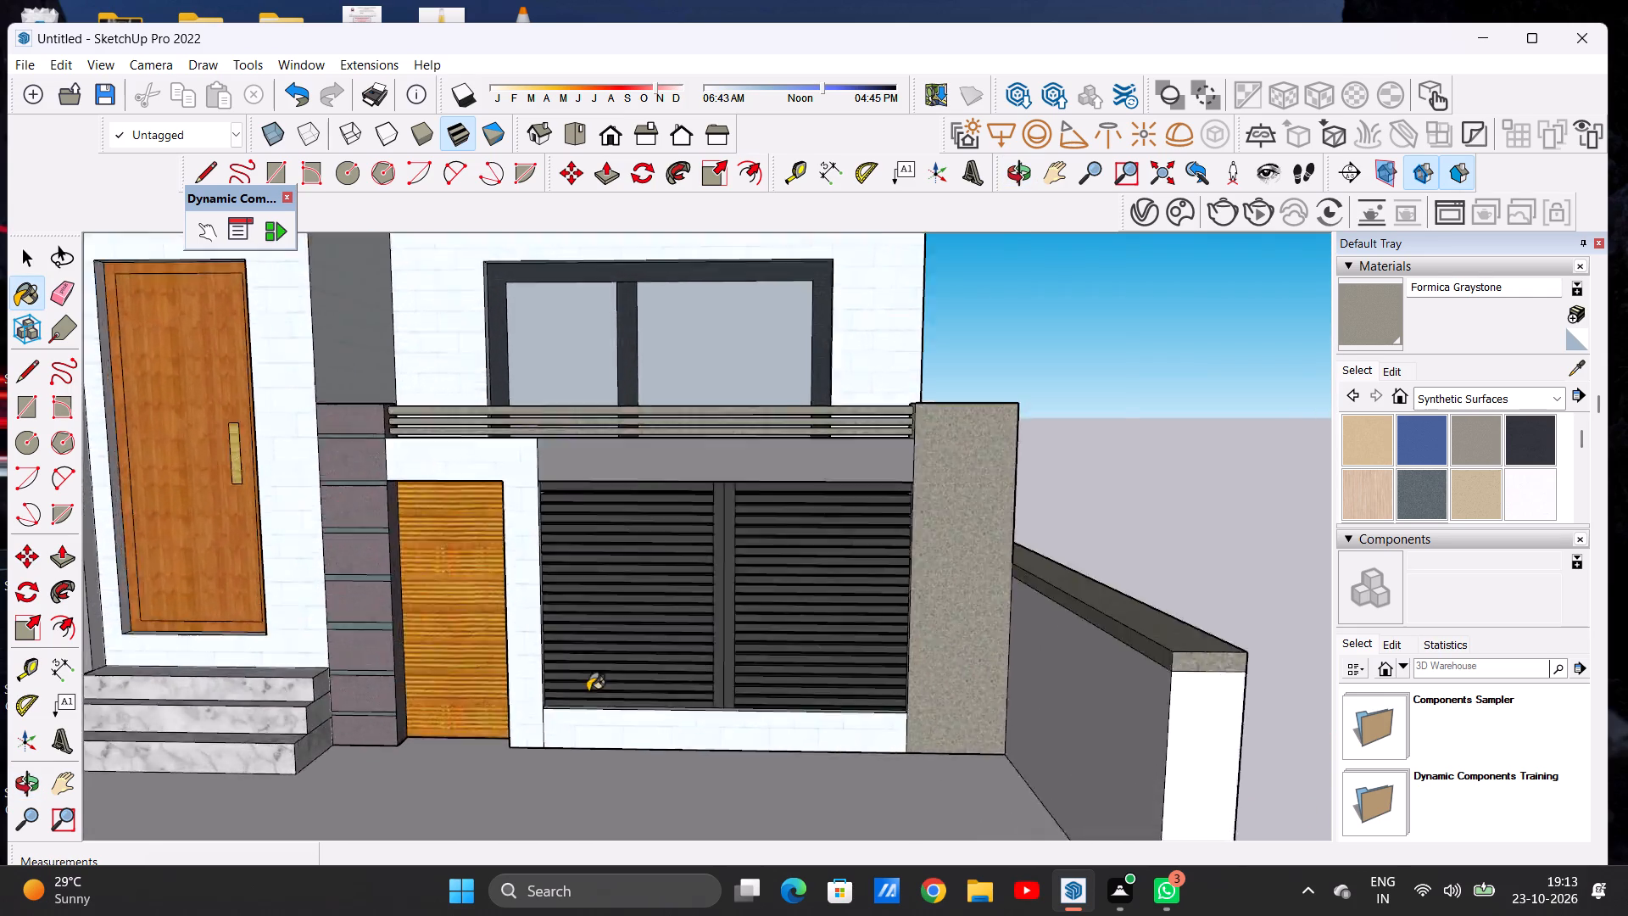
scroll(588, 691, "up", 13)
scroll(605, 747, "down", 1)
scroll(605, 747, "up", 1)
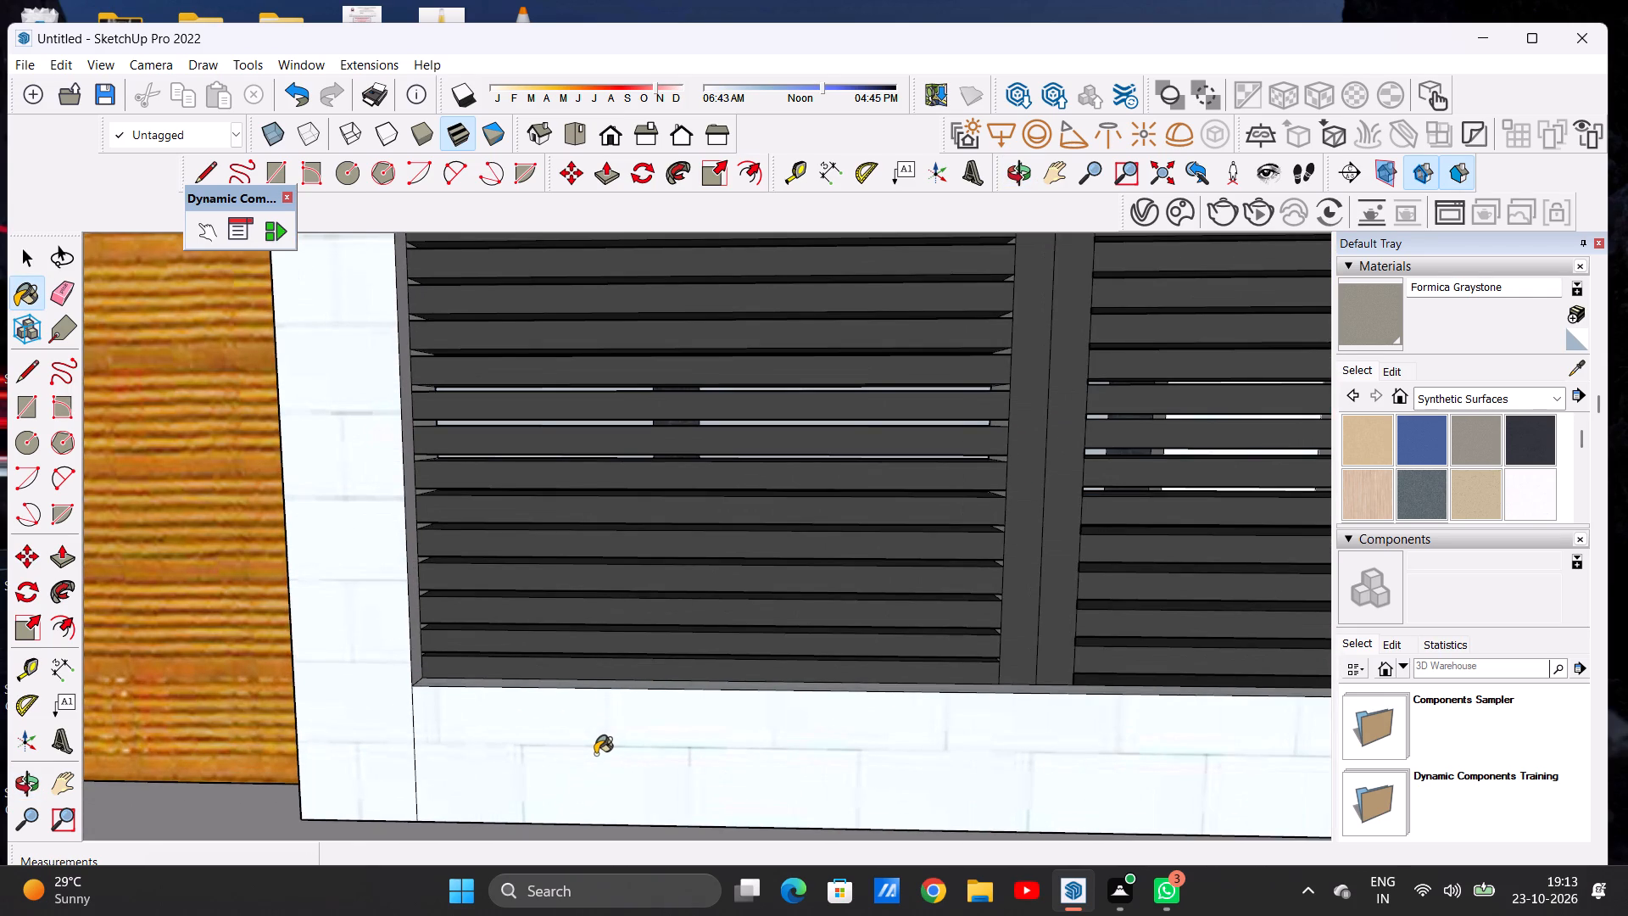
scroll(594, 739, "down", 19)
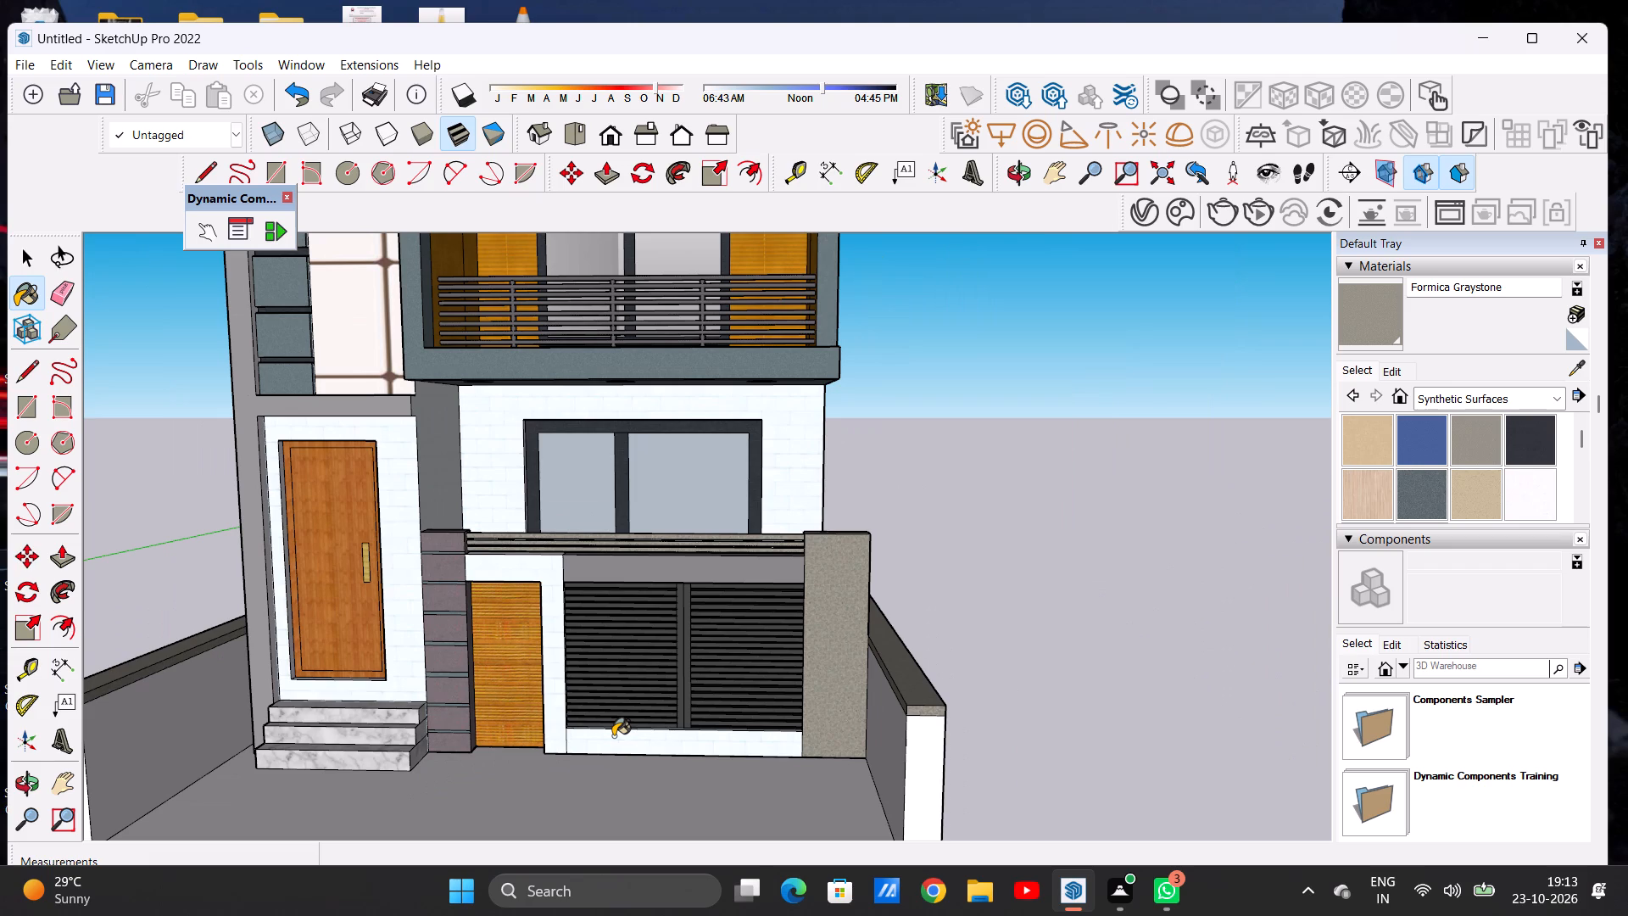
key("space")
type("E")
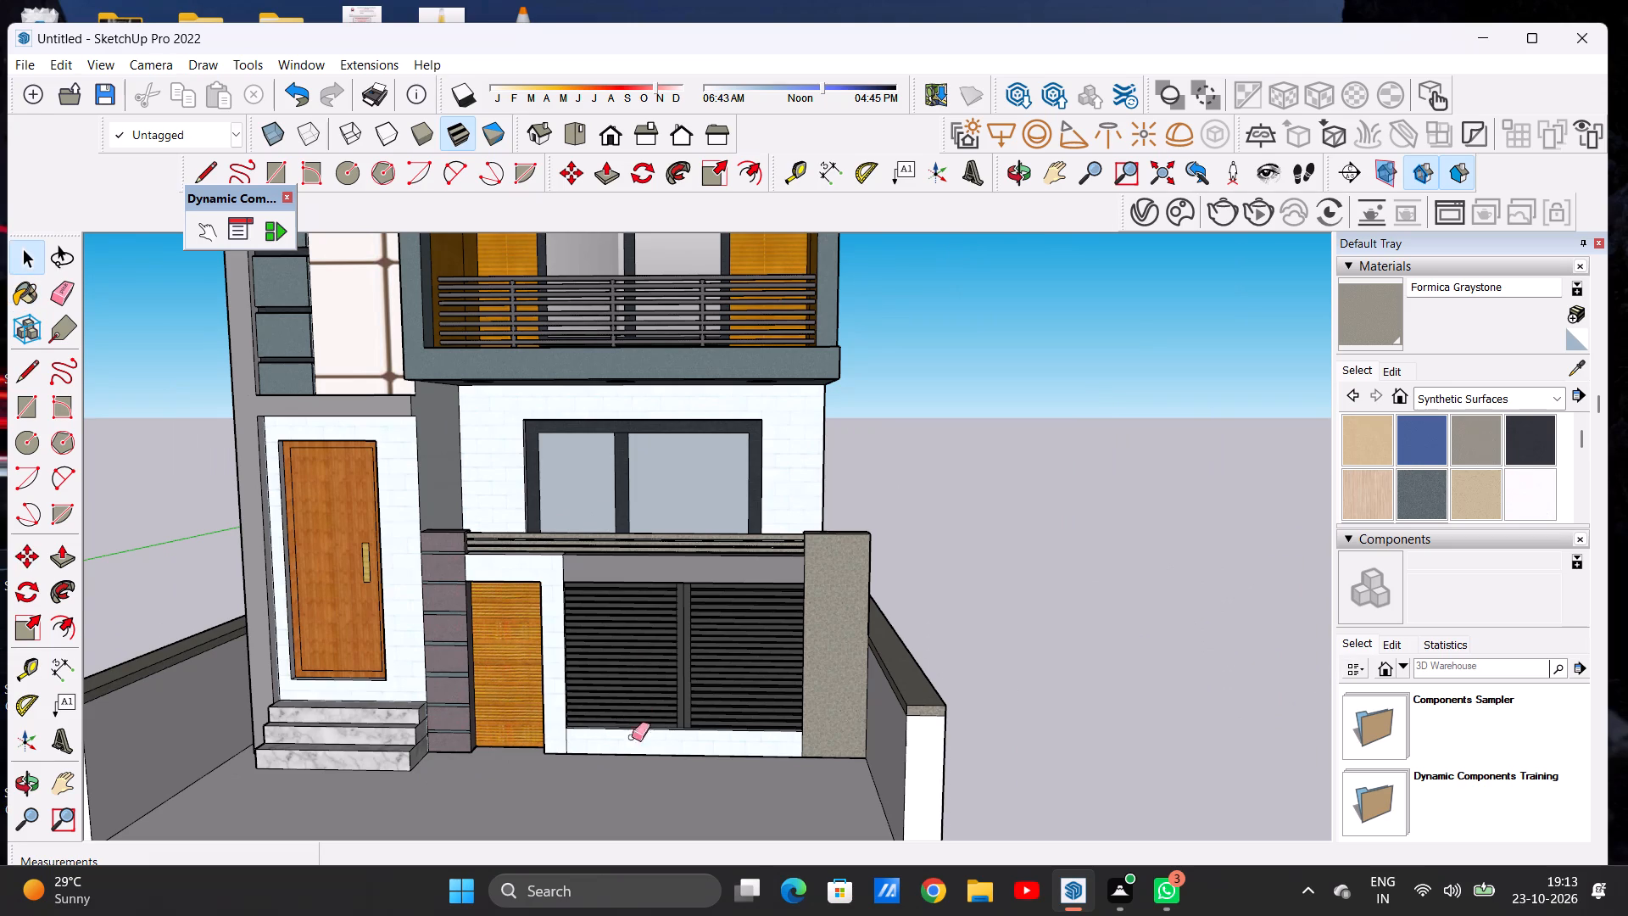
scroll(616, 758, "up", 13)
left_click_drag(549, 699, 556, 706)
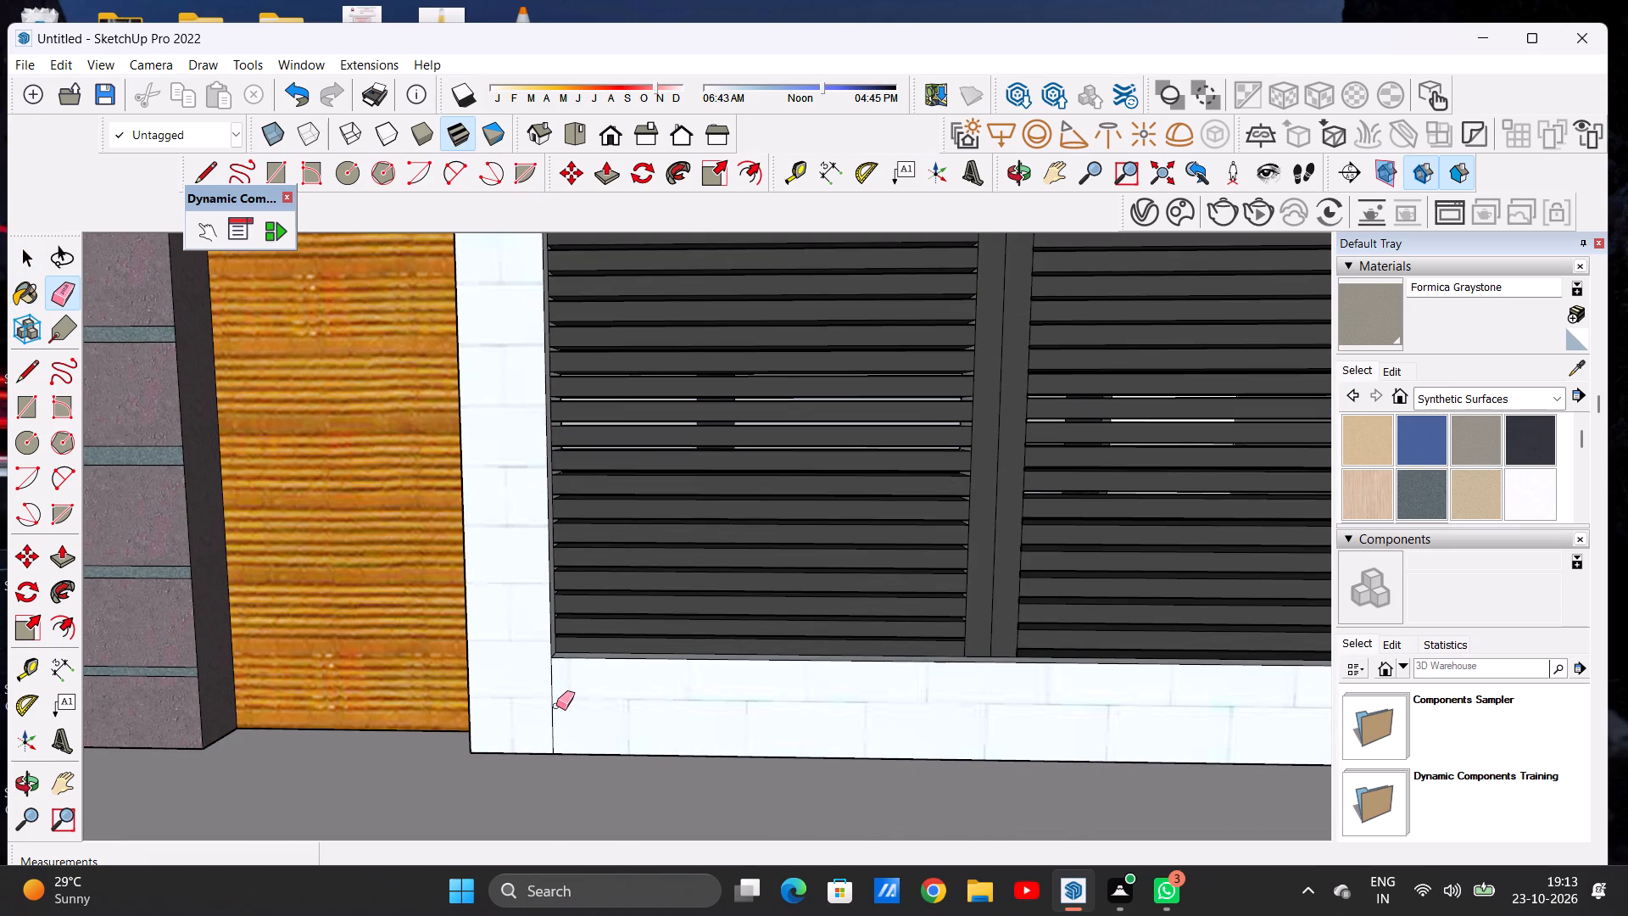
left_click_drag(556, 706, 557, 706)
key("space")
Examine the white brick cladding and wall corner beside the window above the shuttered opening.
scroll(571, 702, "down", 17)
scroll(740, 703, "down", 4)
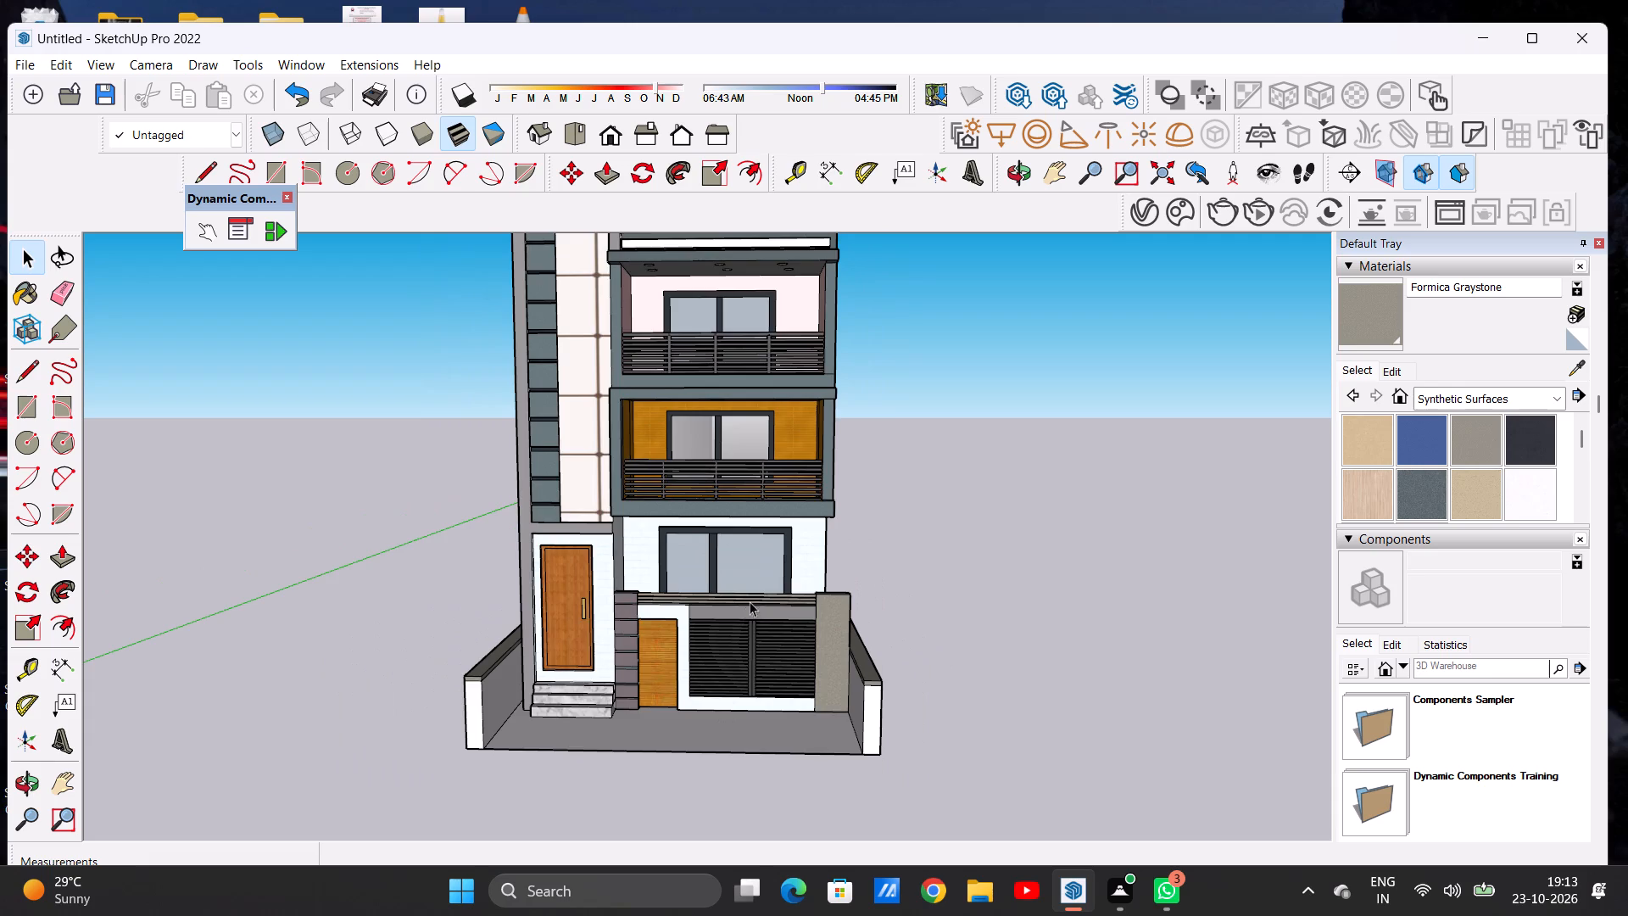
scroll(774, 573, "up", 3)
middle_click_drag(635, 543, 566, 534)
scroll(580, 533, "up", 14)
scroll(607, 522, "up", 9)
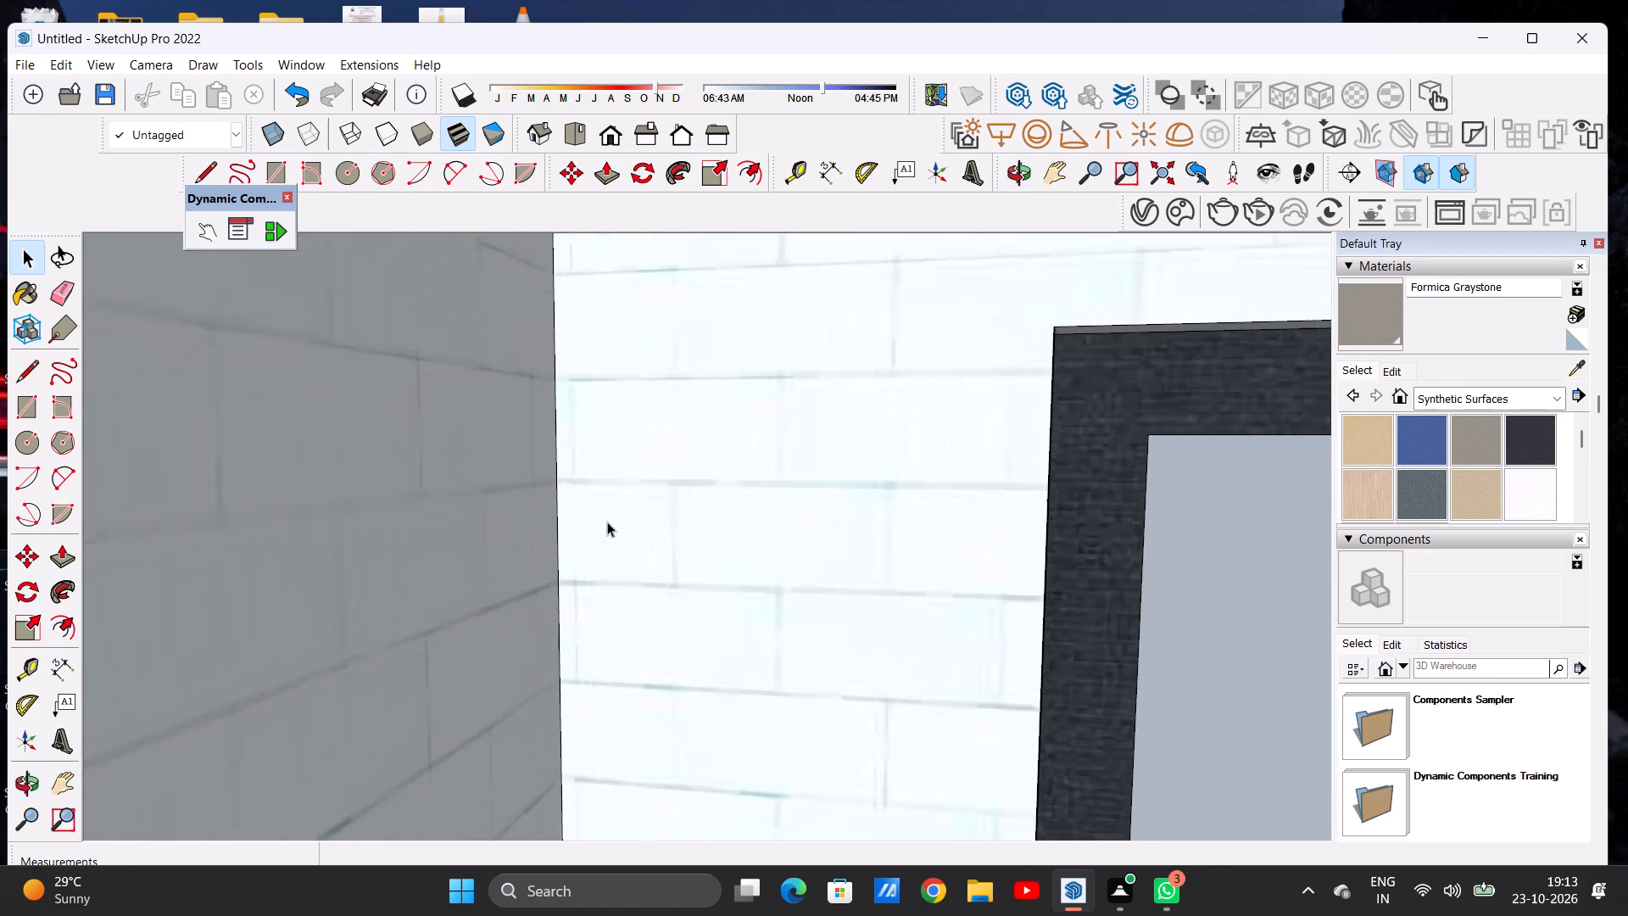
scroll(607, 522, "up", 2)
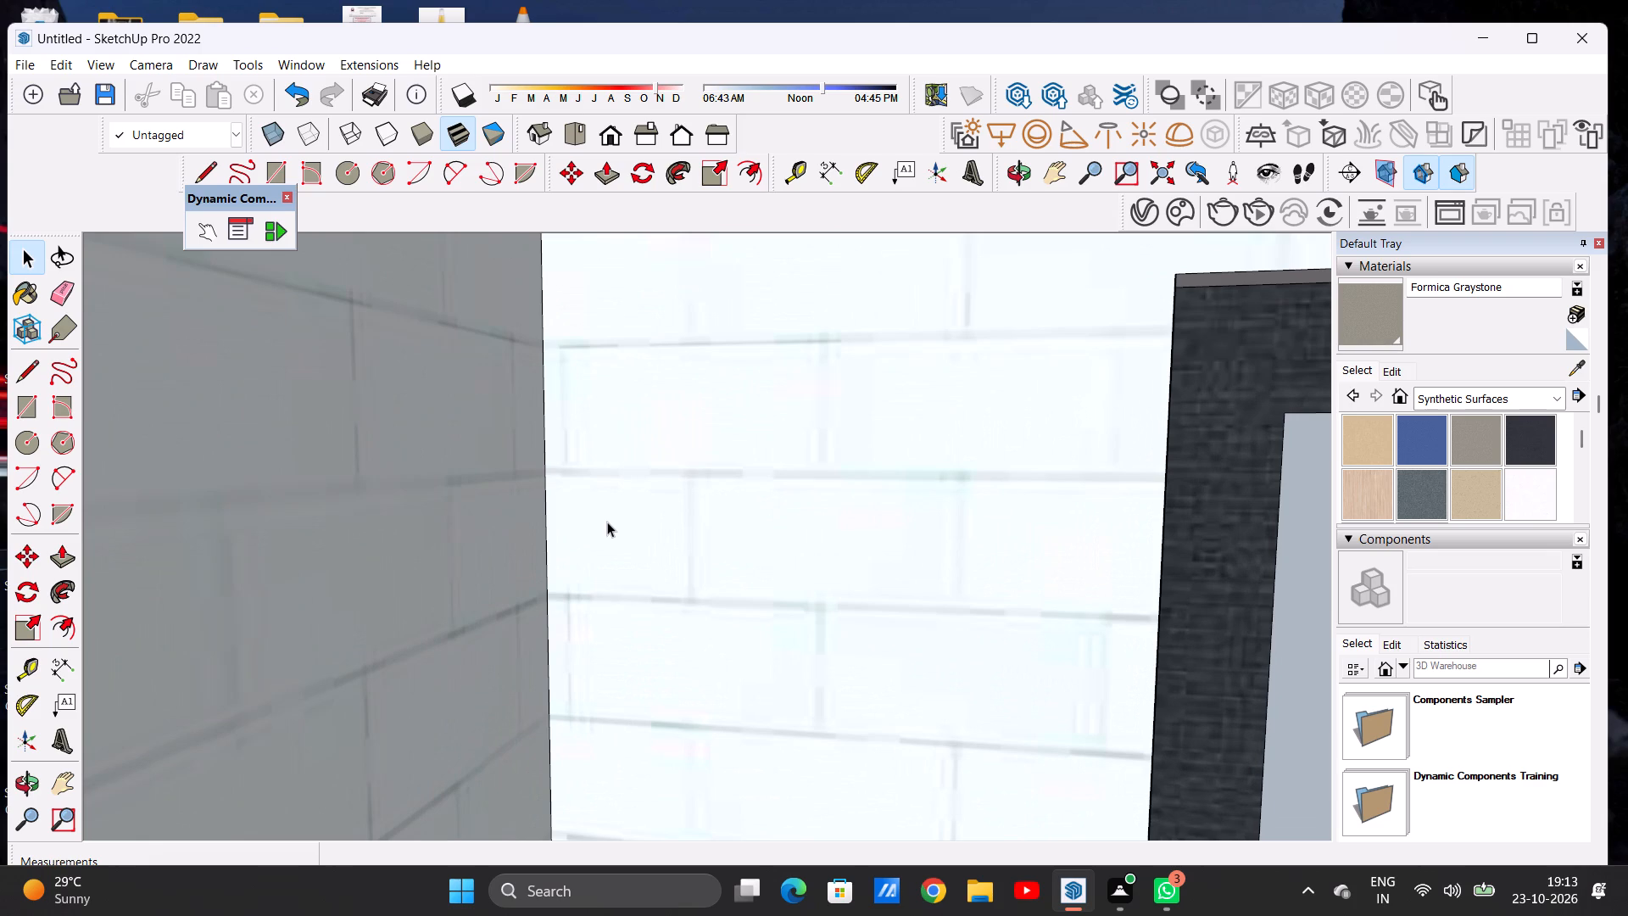
scroll(597, 522, "down", 4)
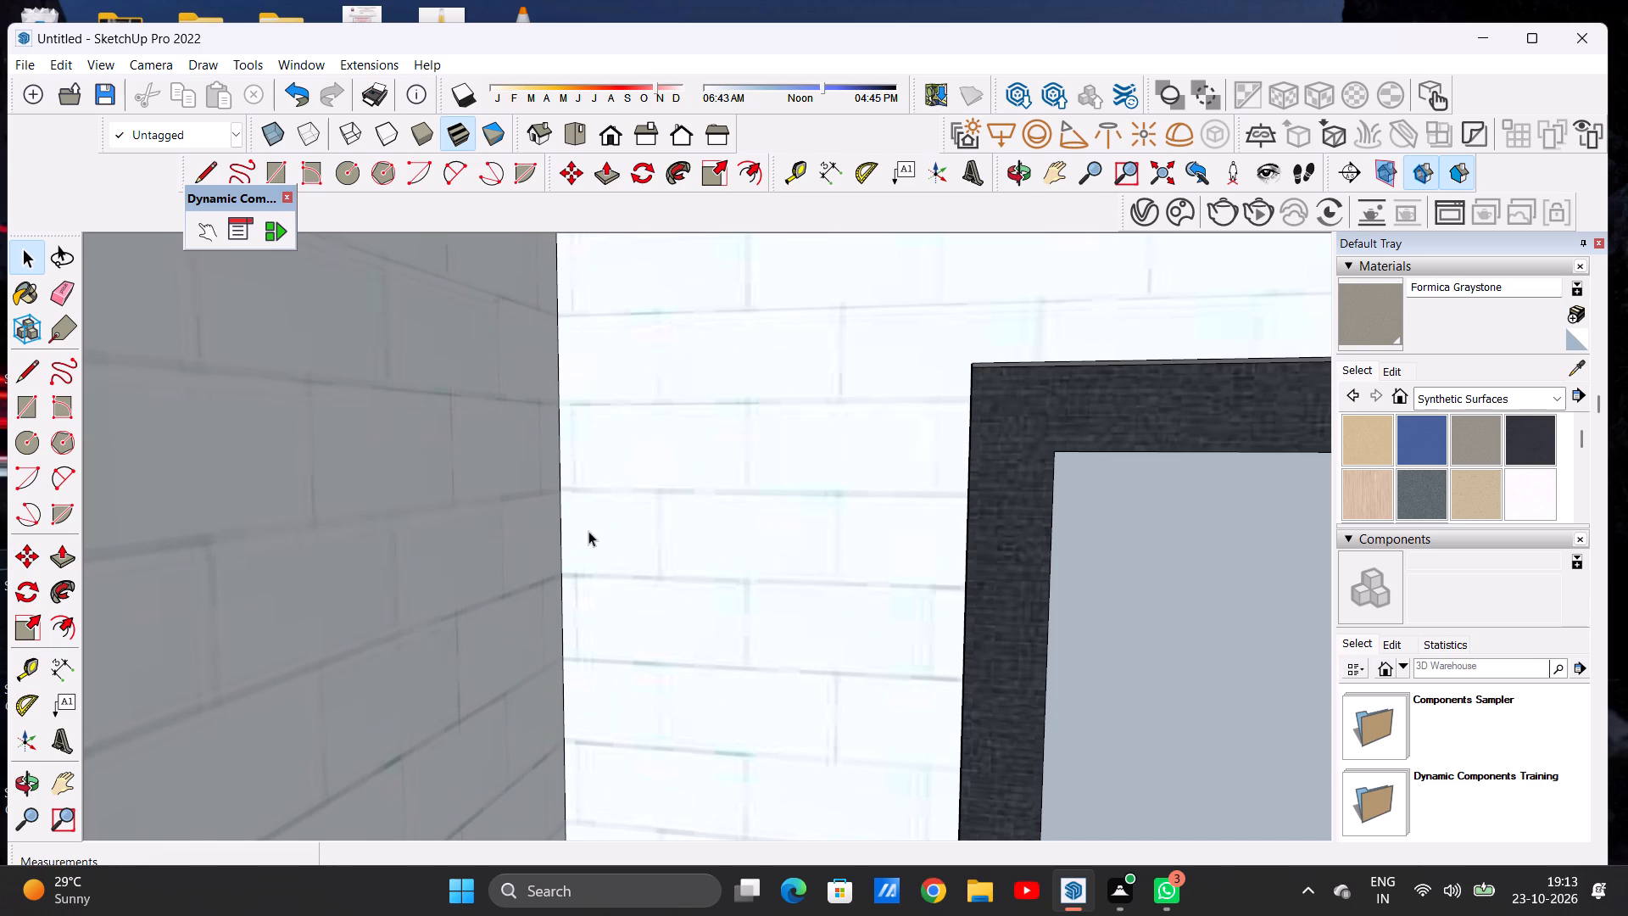
scroll(607, 592, "down", 17)
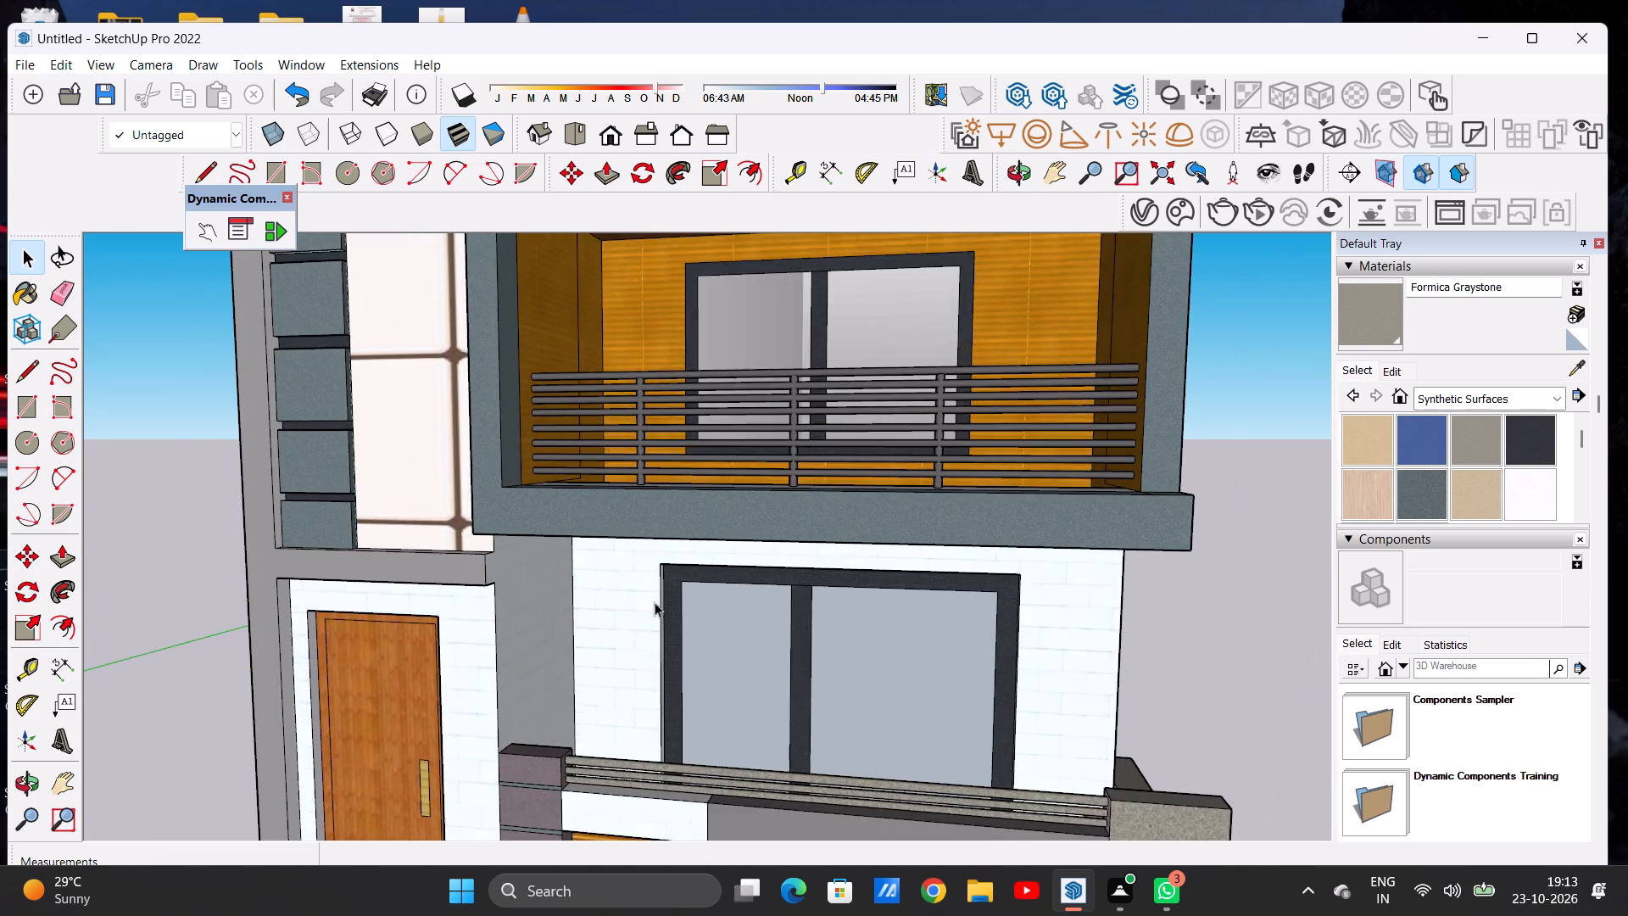
scroll(656, 603, "down", 6)
scroll(673, 718, "up", 2)
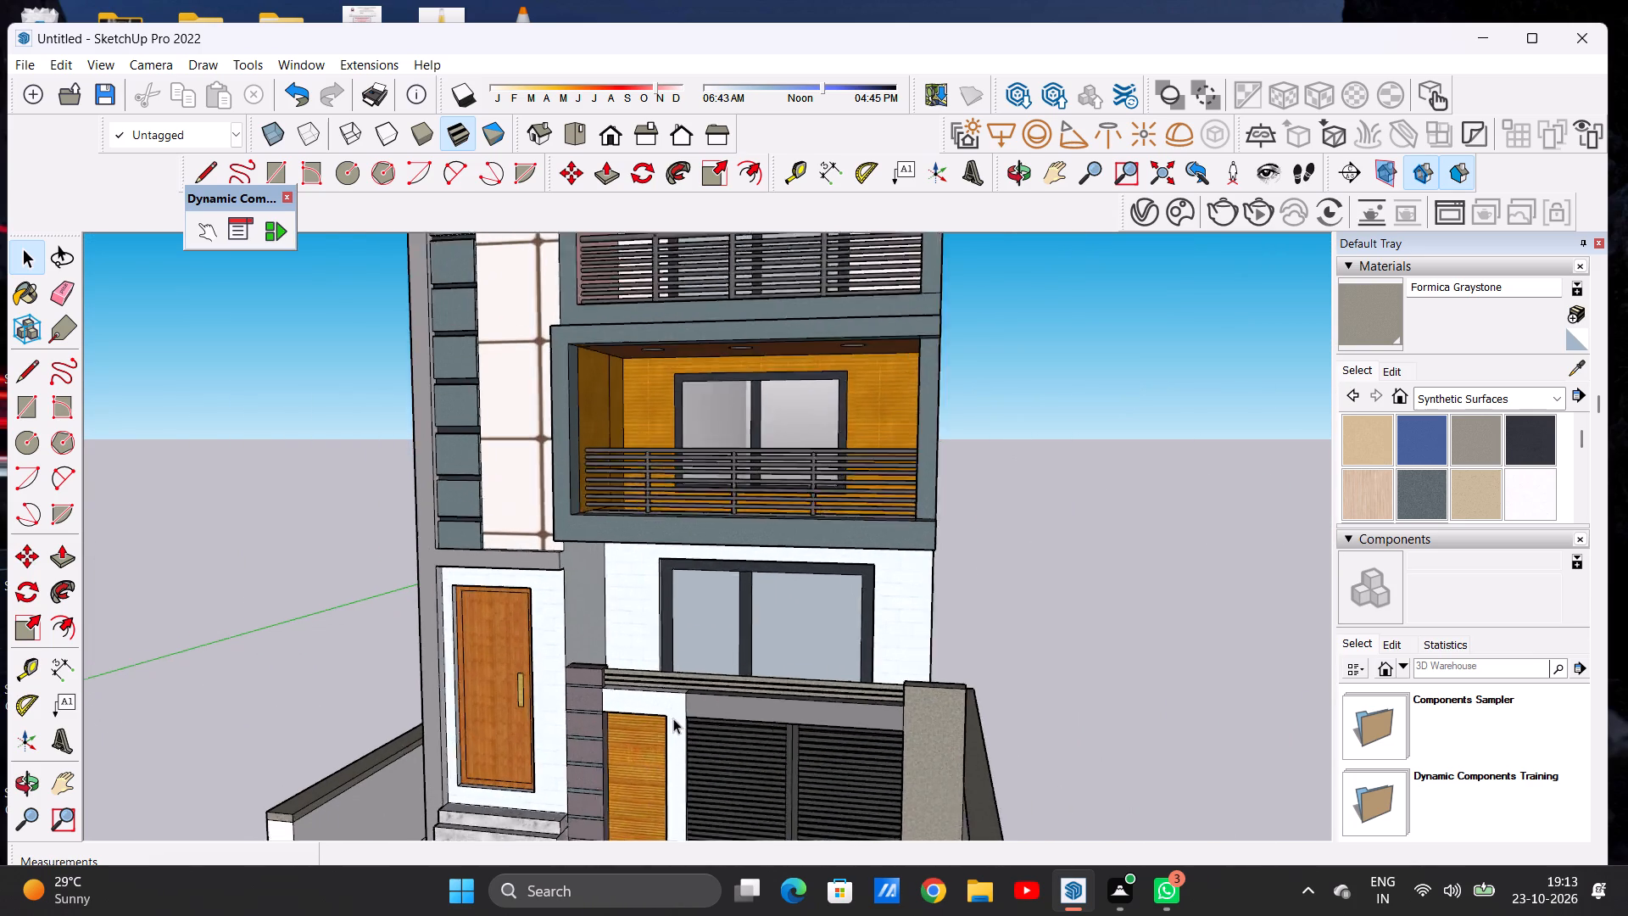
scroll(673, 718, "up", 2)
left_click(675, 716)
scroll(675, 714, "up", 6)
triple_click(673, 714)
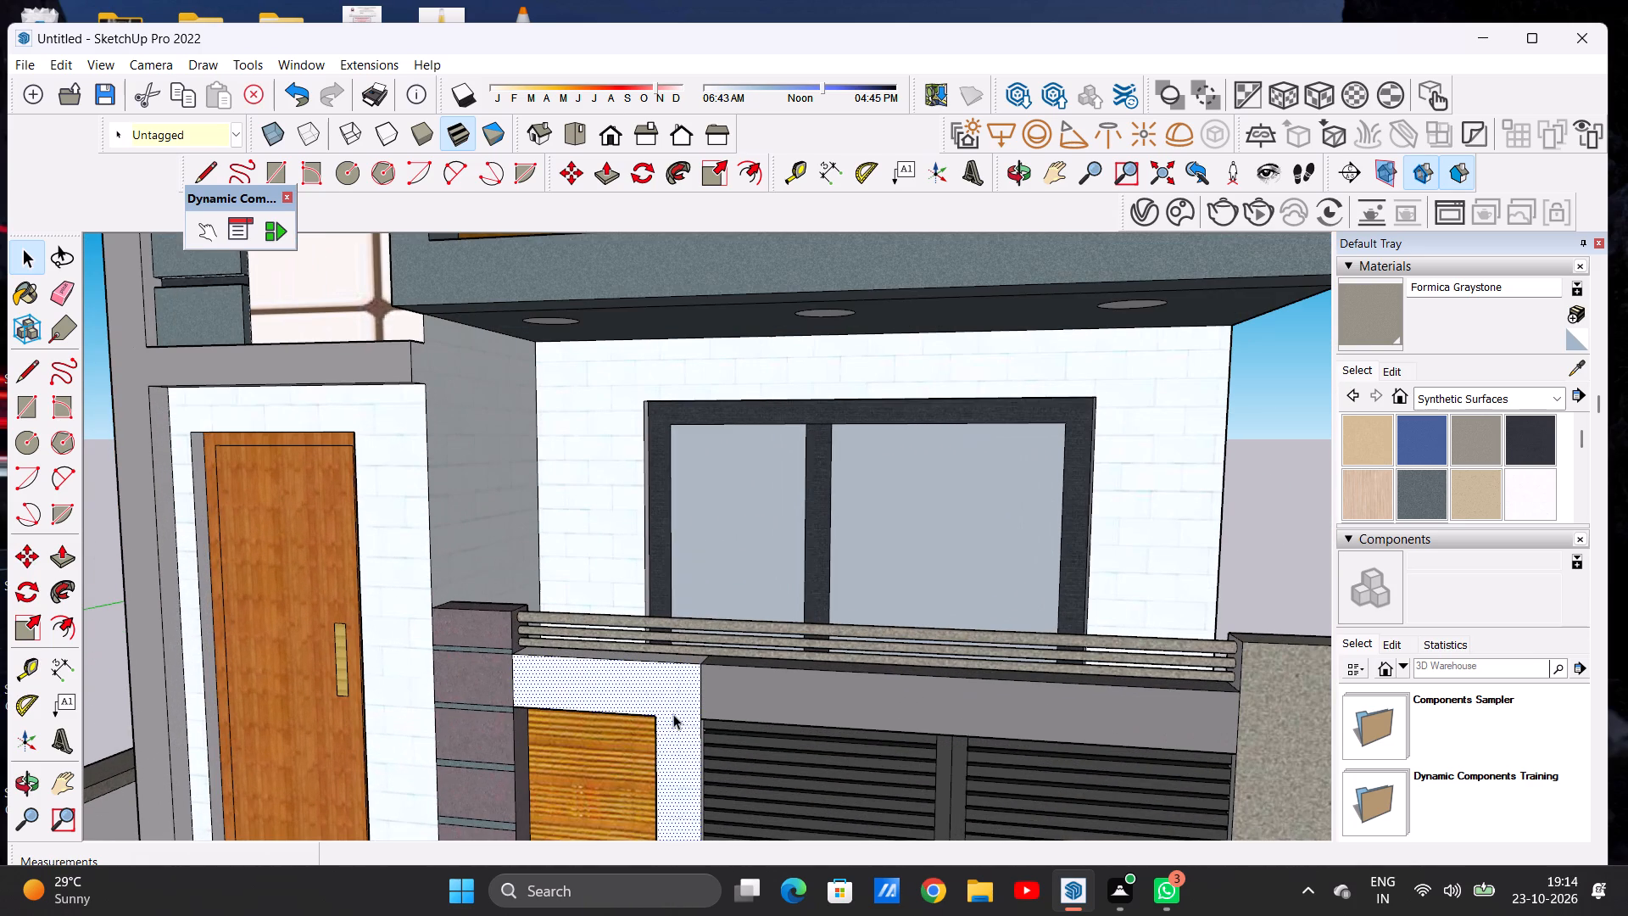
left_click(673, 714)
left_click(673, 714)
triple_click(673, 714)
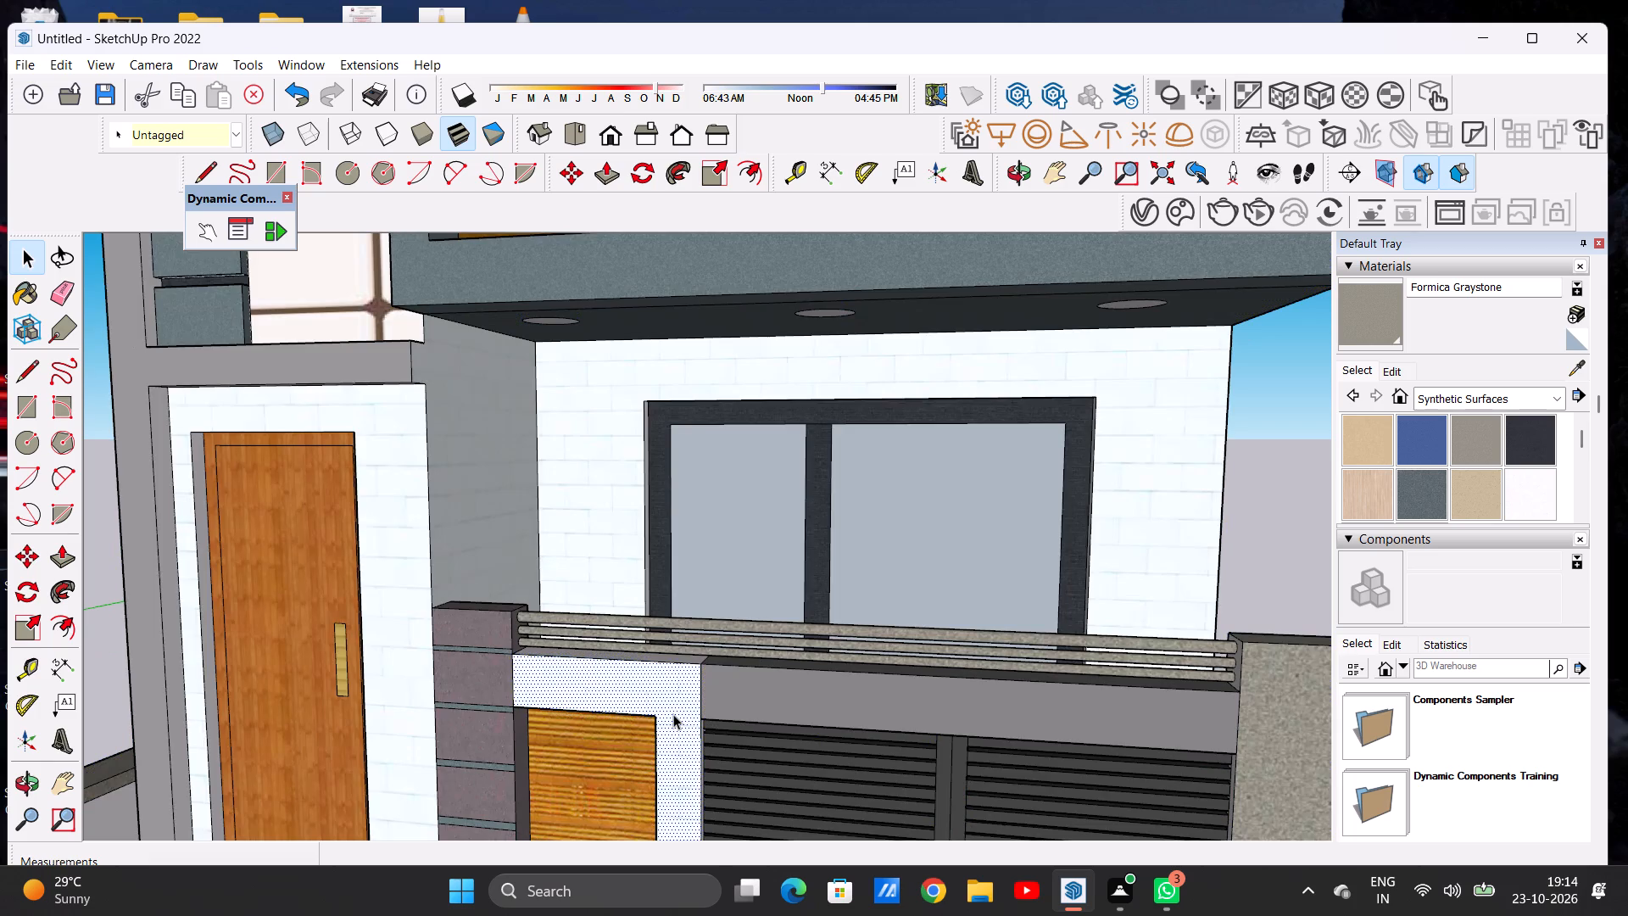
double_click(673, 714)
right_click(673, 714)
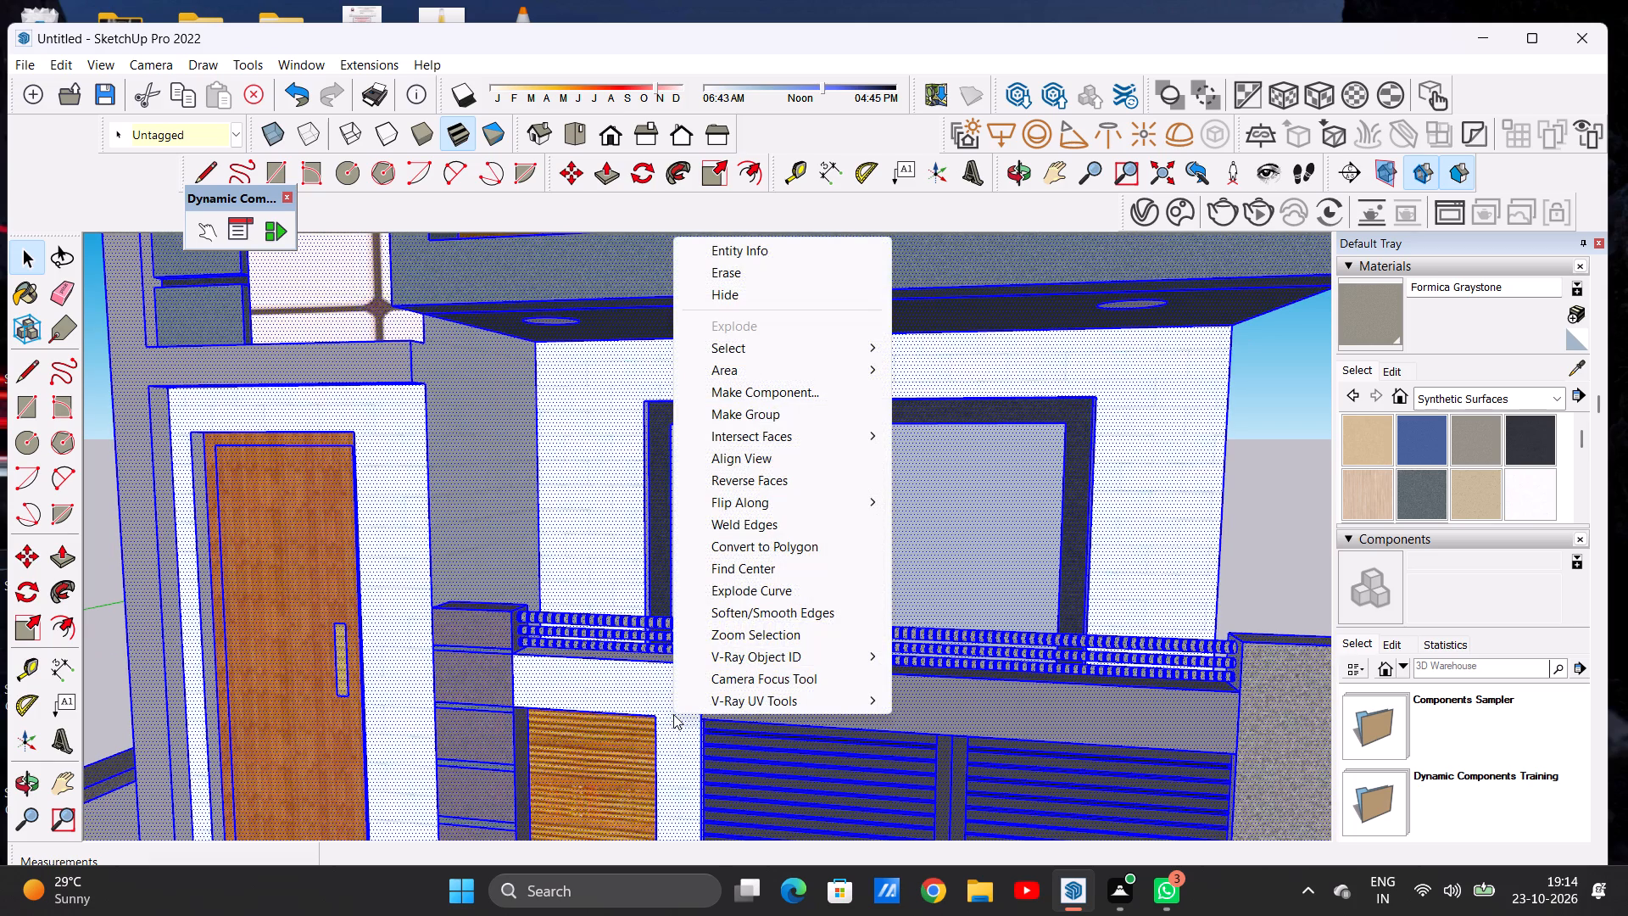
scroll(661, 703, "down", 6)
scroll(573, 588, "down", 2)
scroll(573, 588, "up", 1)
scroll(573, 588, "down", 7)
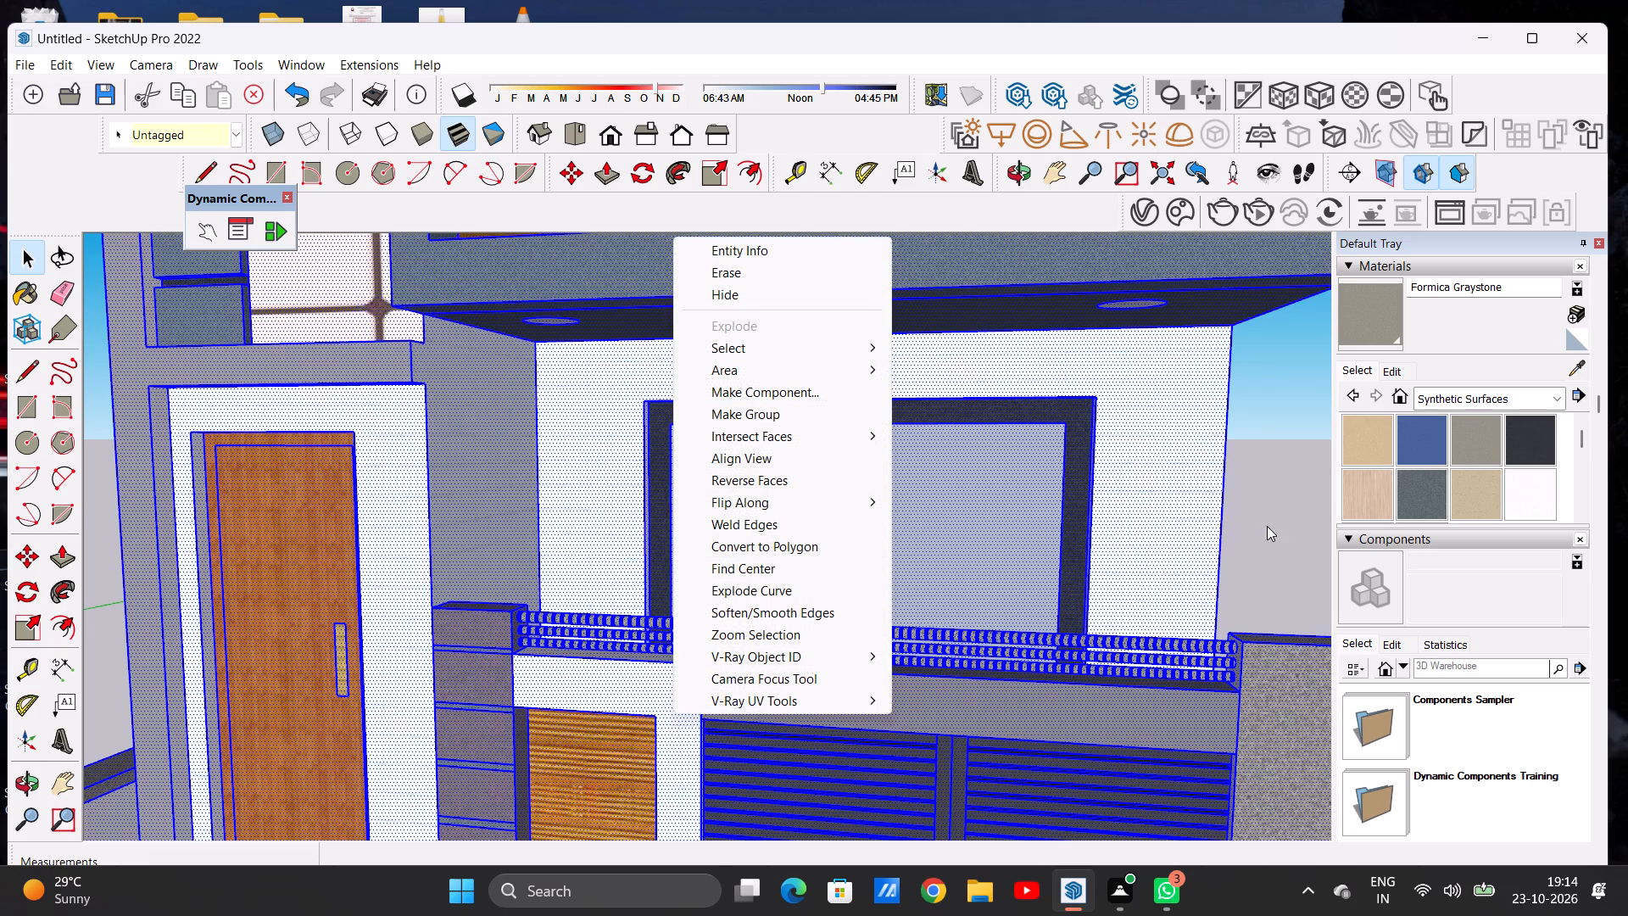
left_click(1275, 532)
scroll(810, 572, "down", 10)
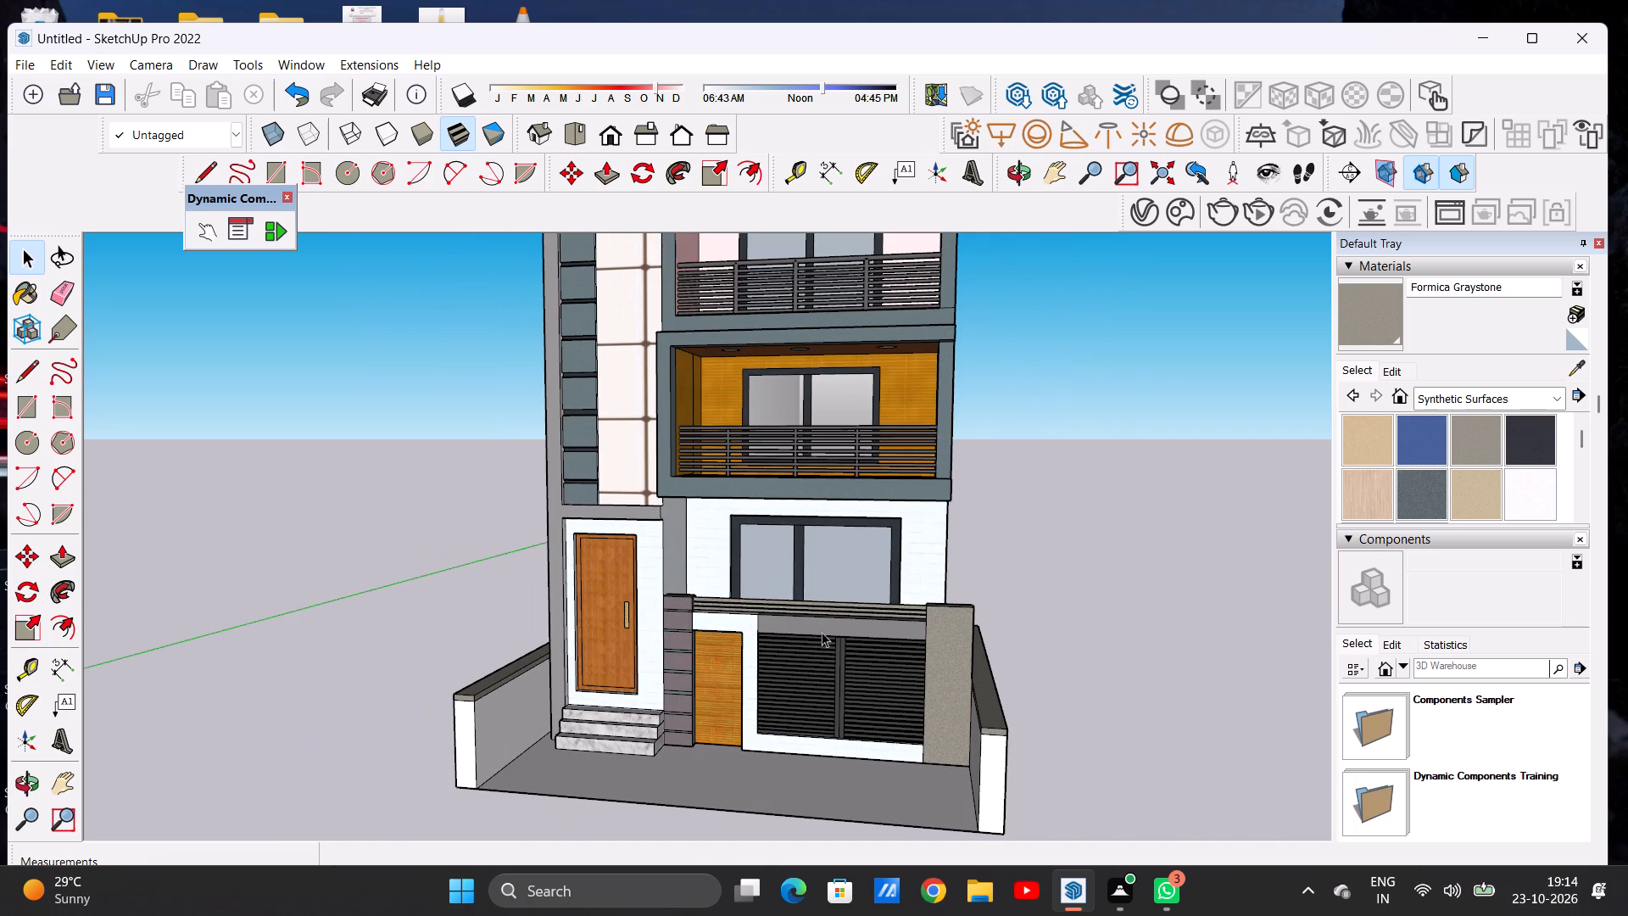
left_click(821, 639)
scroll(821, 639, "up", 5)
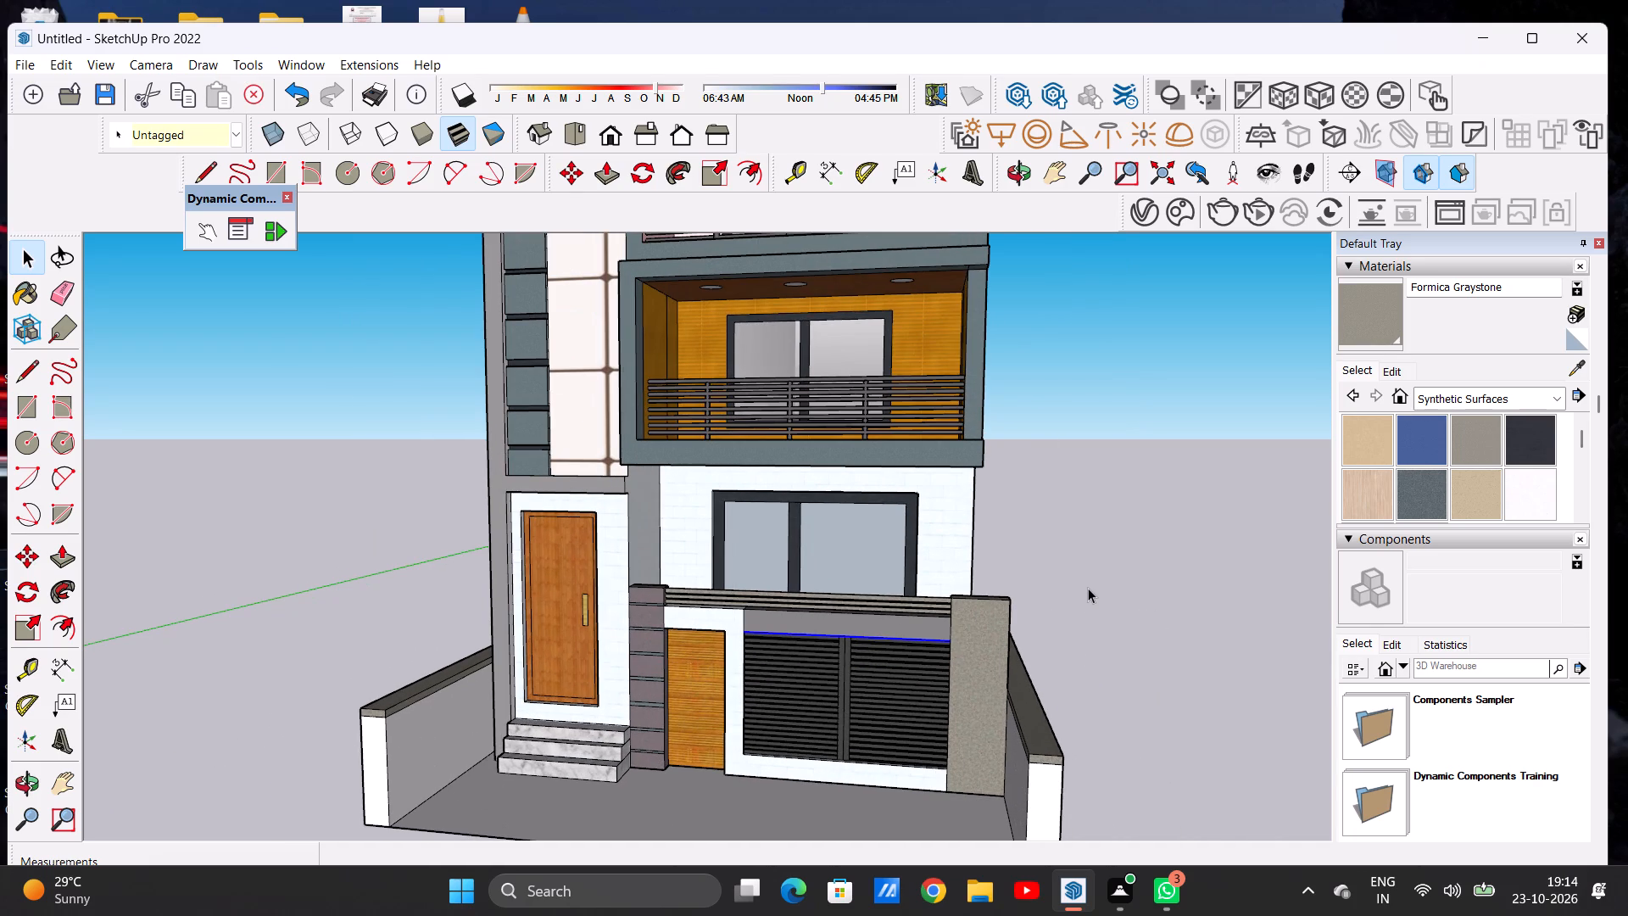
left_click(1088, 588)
Review the whole house from the front, the top balcony and its soffit, and both side walls.
scroll(834, 666, "down", 4)
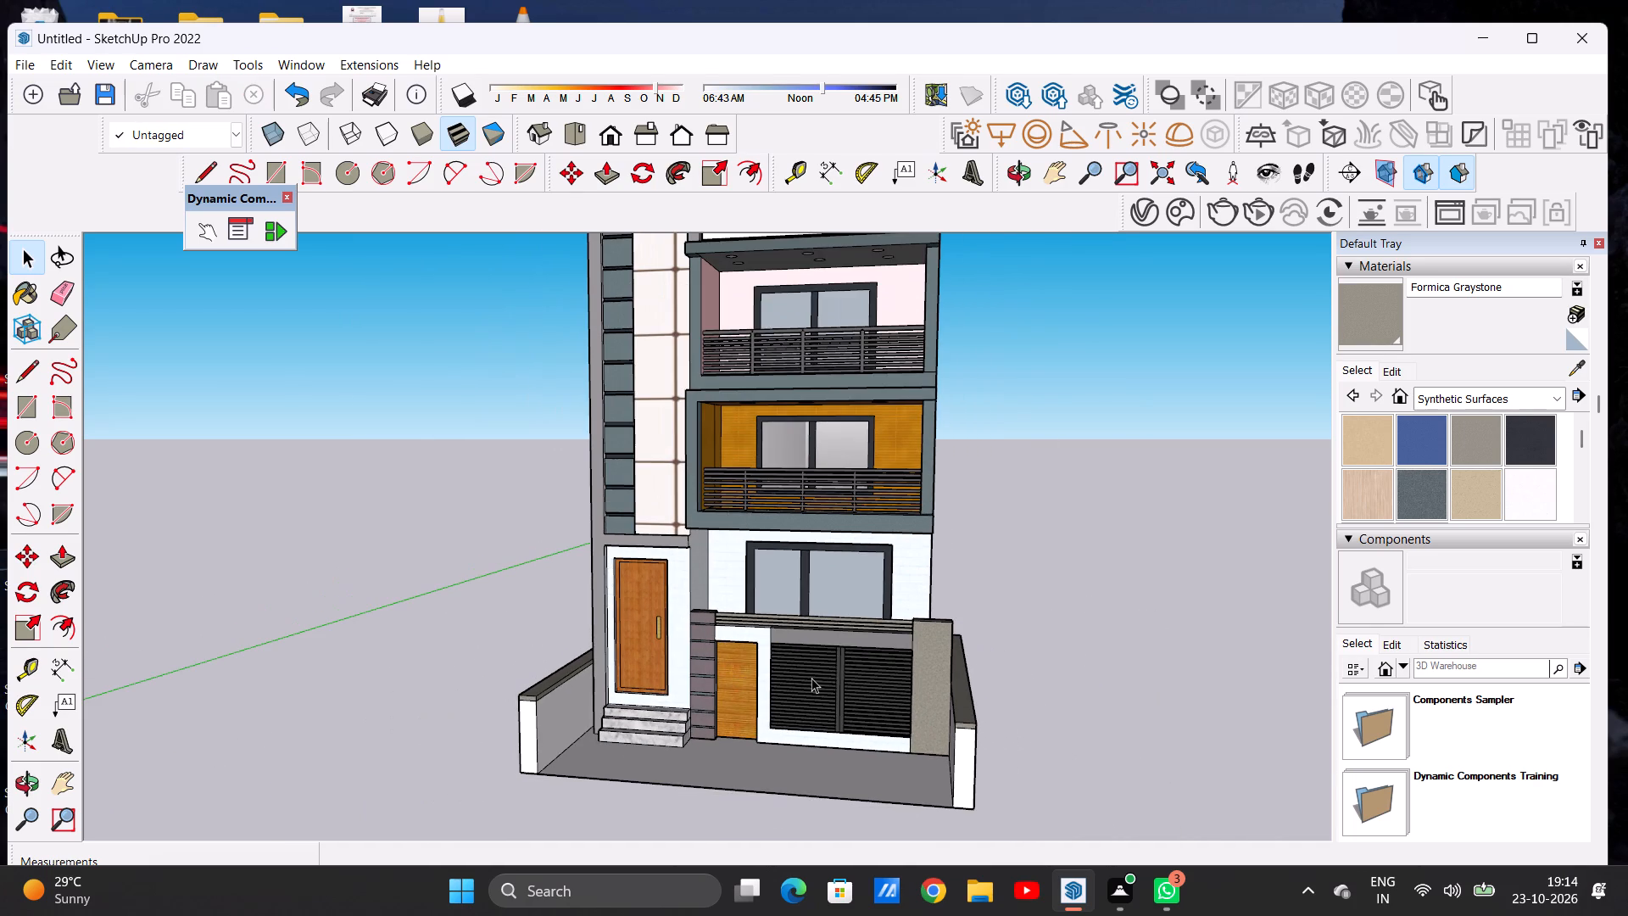
middle_click_drag(844, 672, 903, 685)
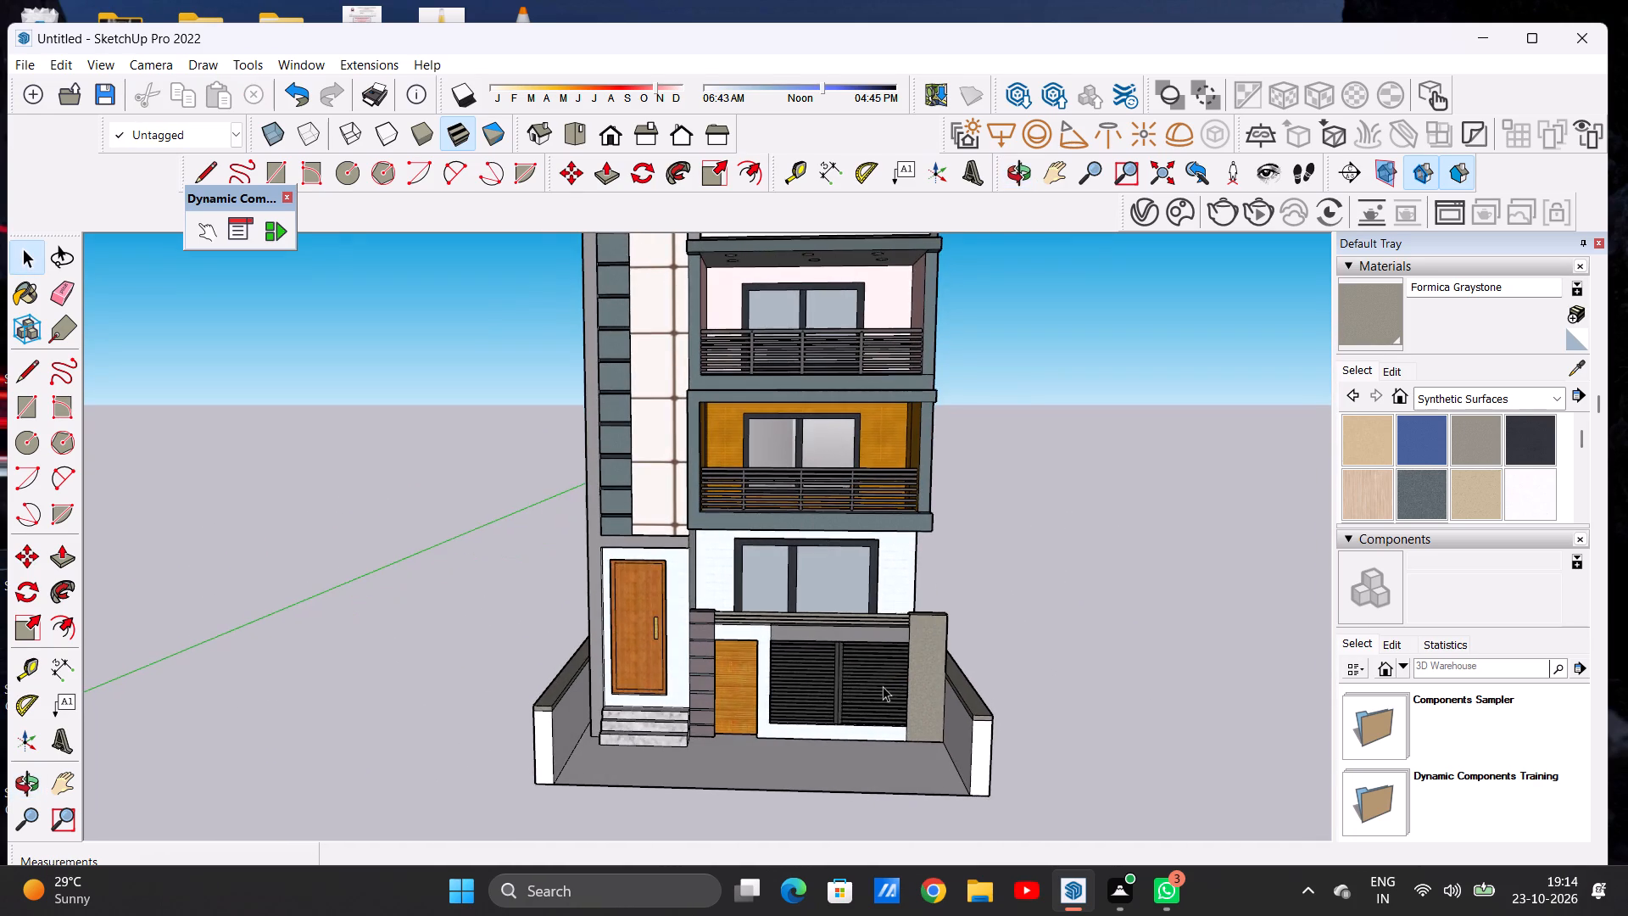
scroll(716, 692, "down", 5)
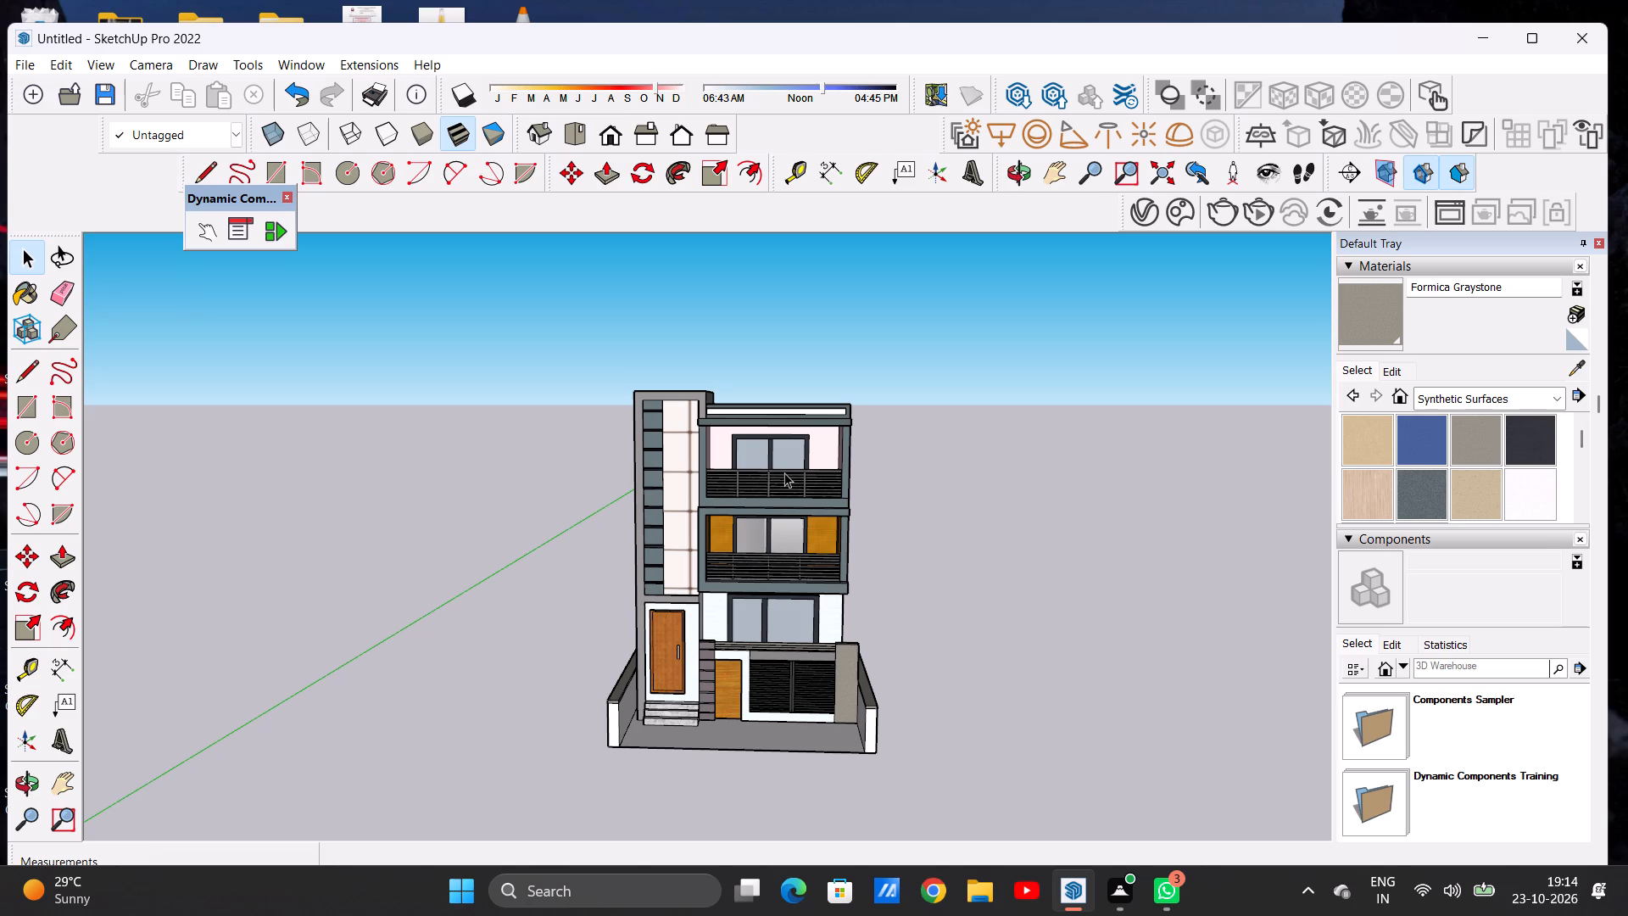
scroll(783, 452, "up", 13)
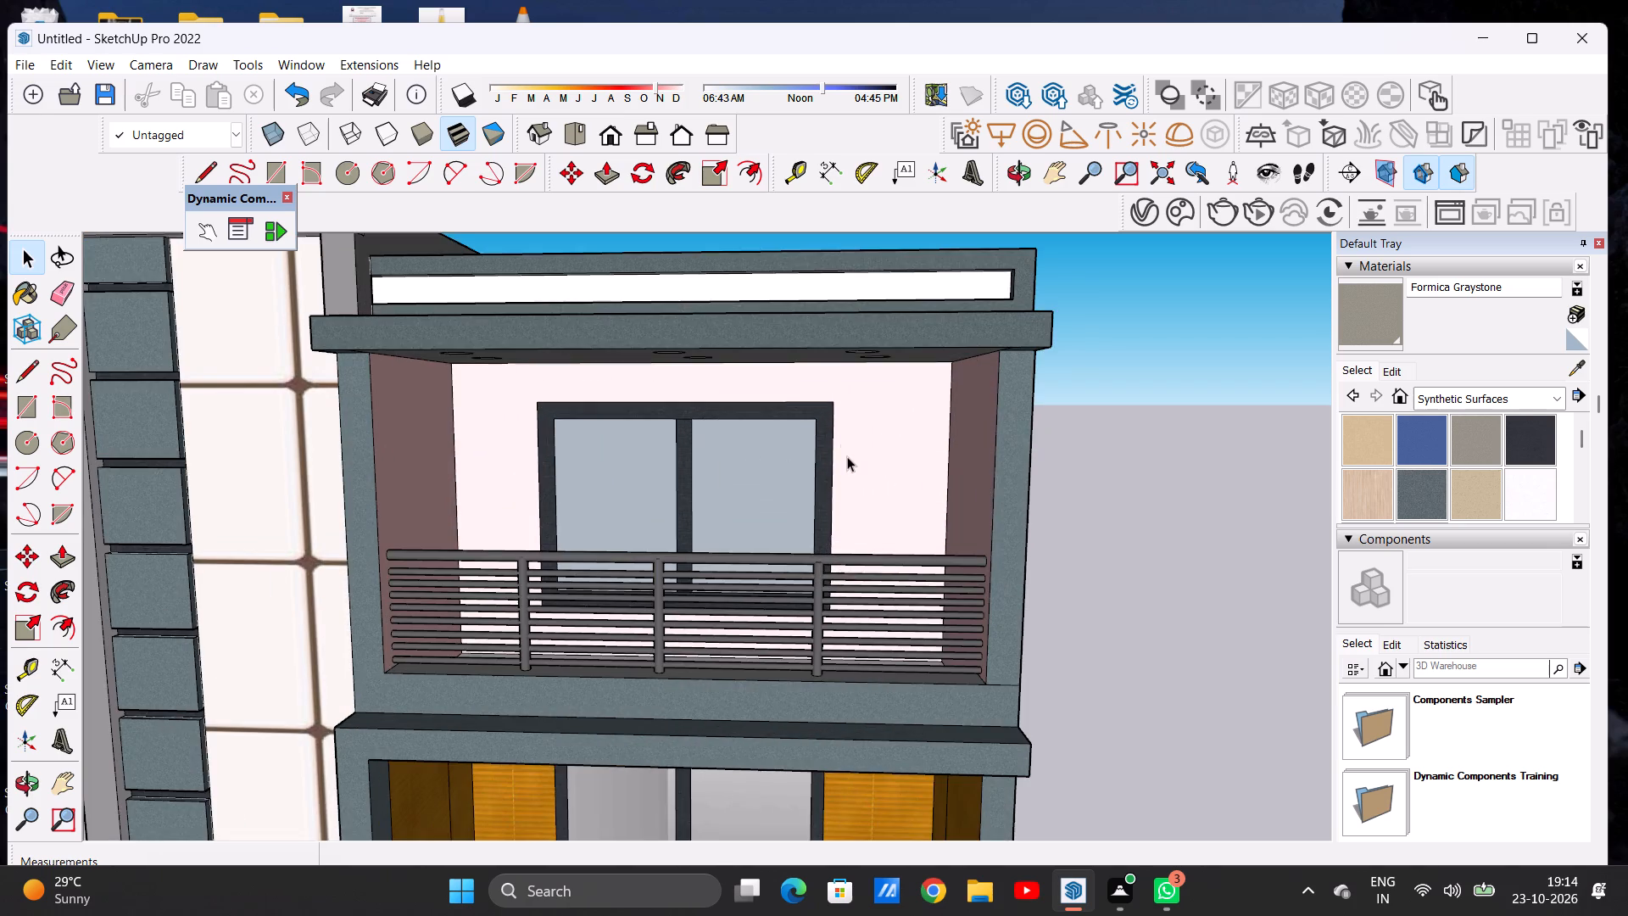
middle_click_drag(843, 472, 948, 311)
scroll(843, 472, "up", 1)
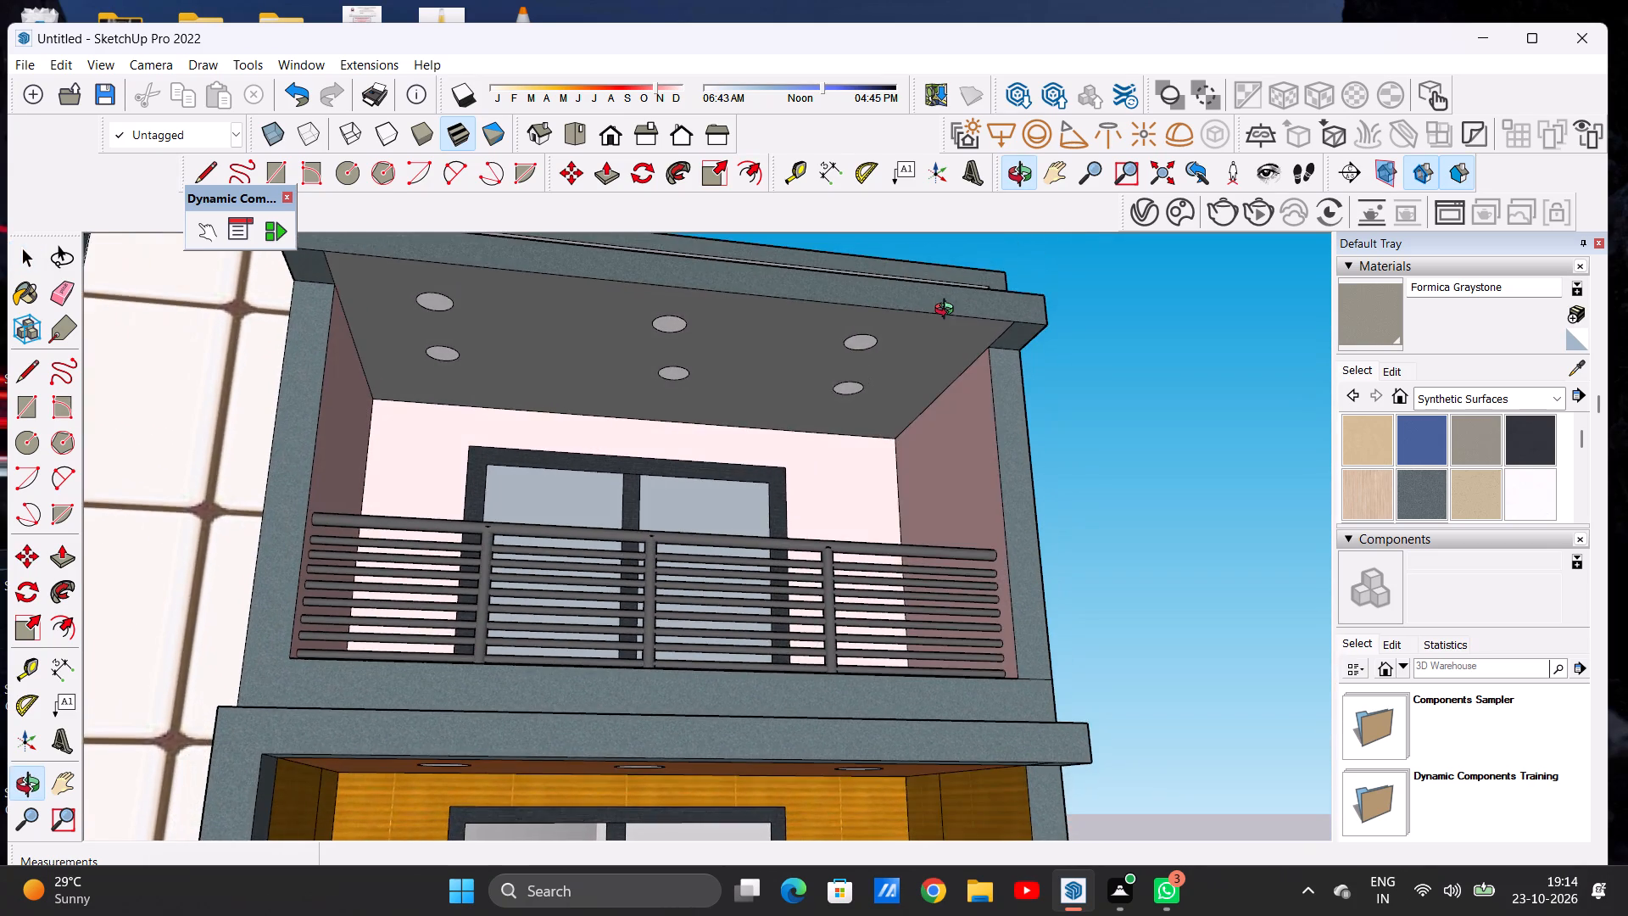
middle_click_drag(948, 311, 865, 531)
scroll(794, 437, "down", 3)
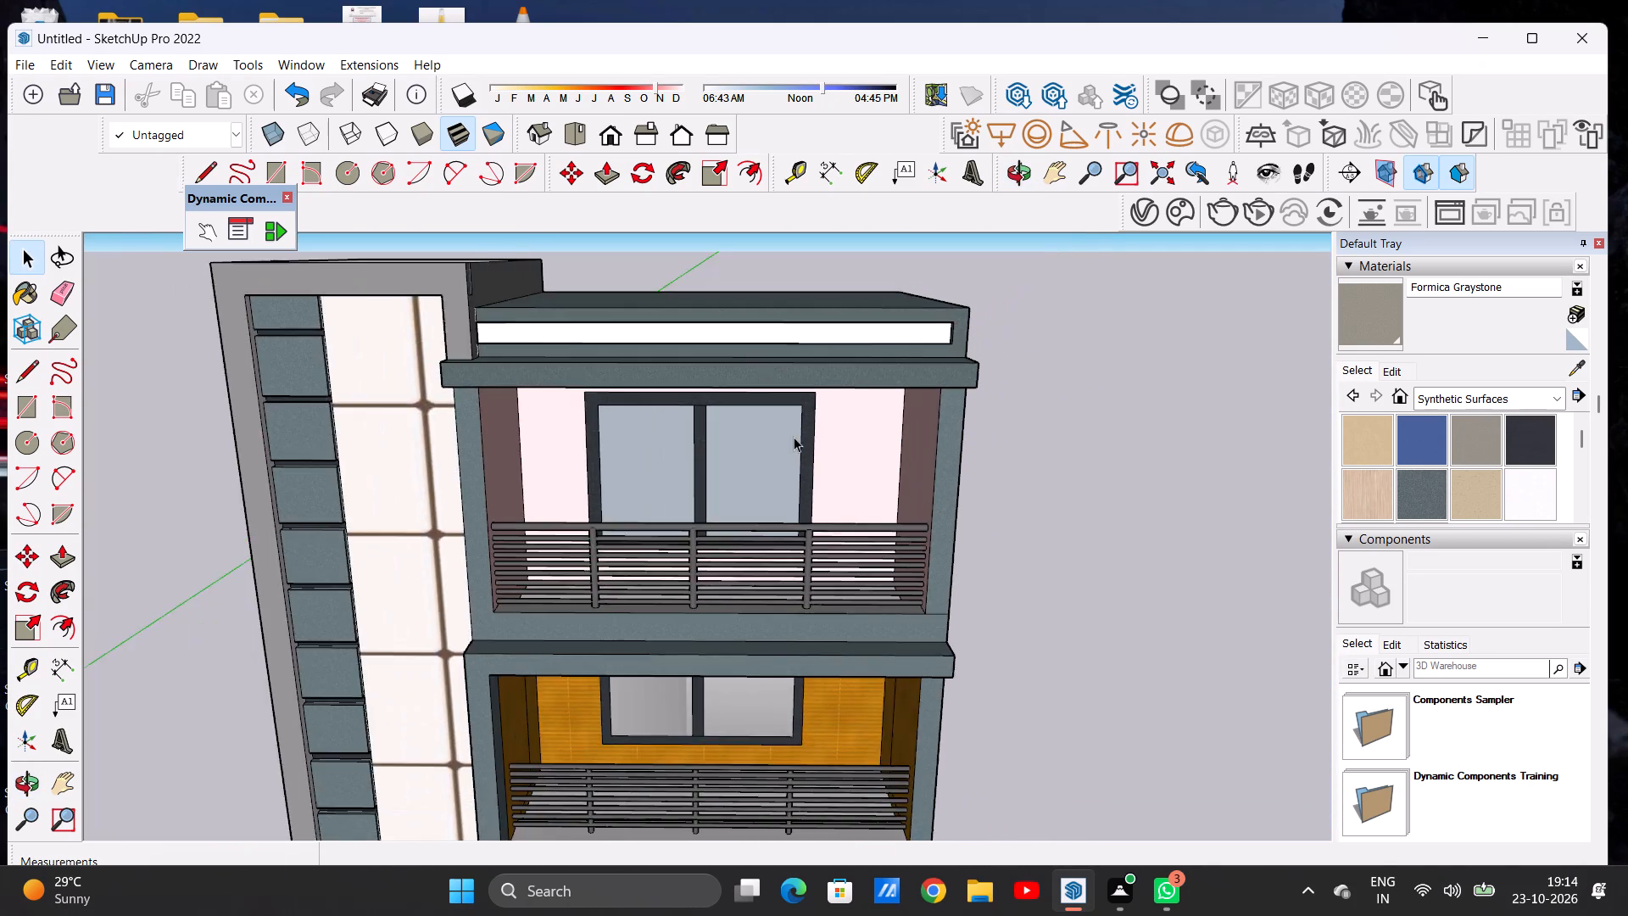
scroll(794, 437, "down", 13)
middle_click_drag(915, 440, 521, 395)
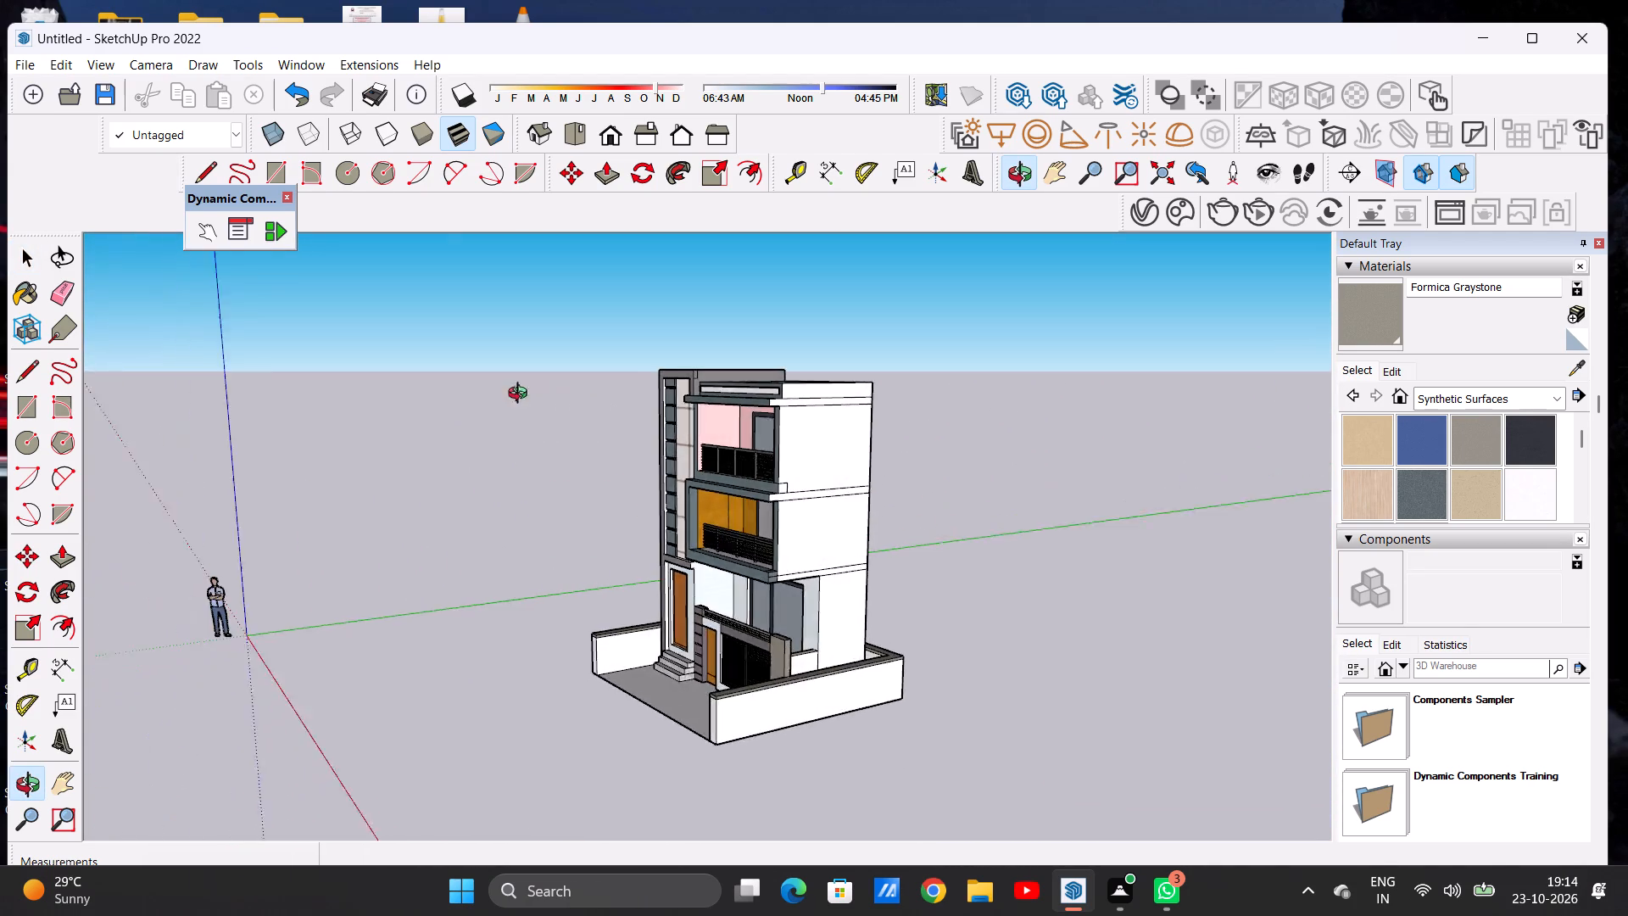
middle_click_drag(521, 395, 976, 434)
middle_click_drag(579, 463, 988, 443)
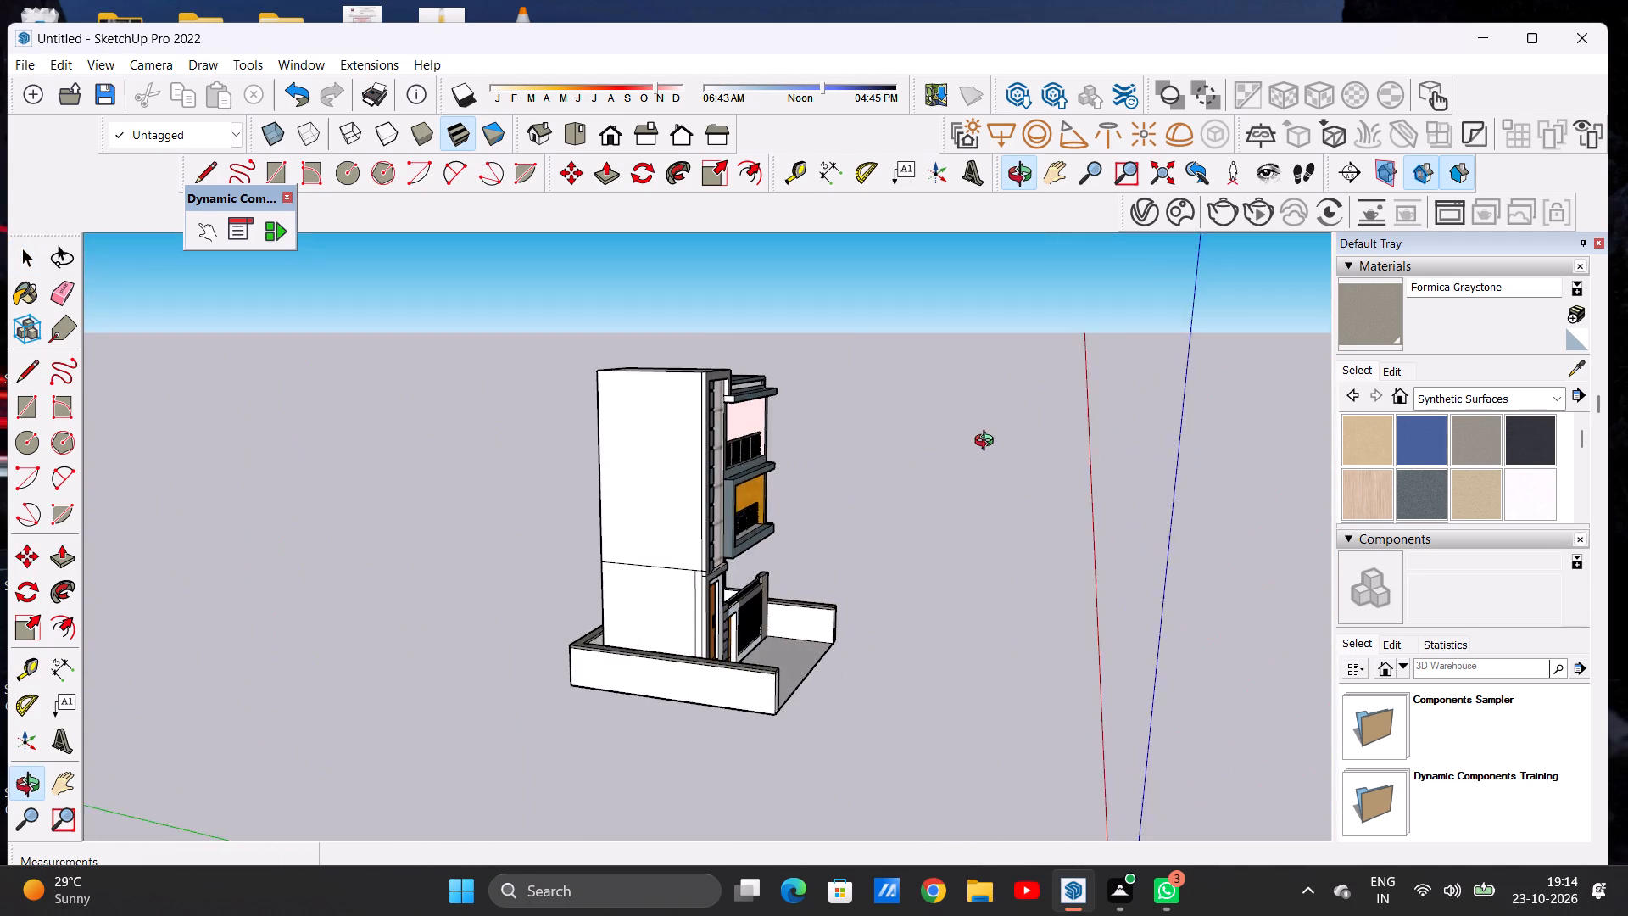
middle_click_drag(988, 443, 442, 456)
scroll(767, 498, "down", 4)
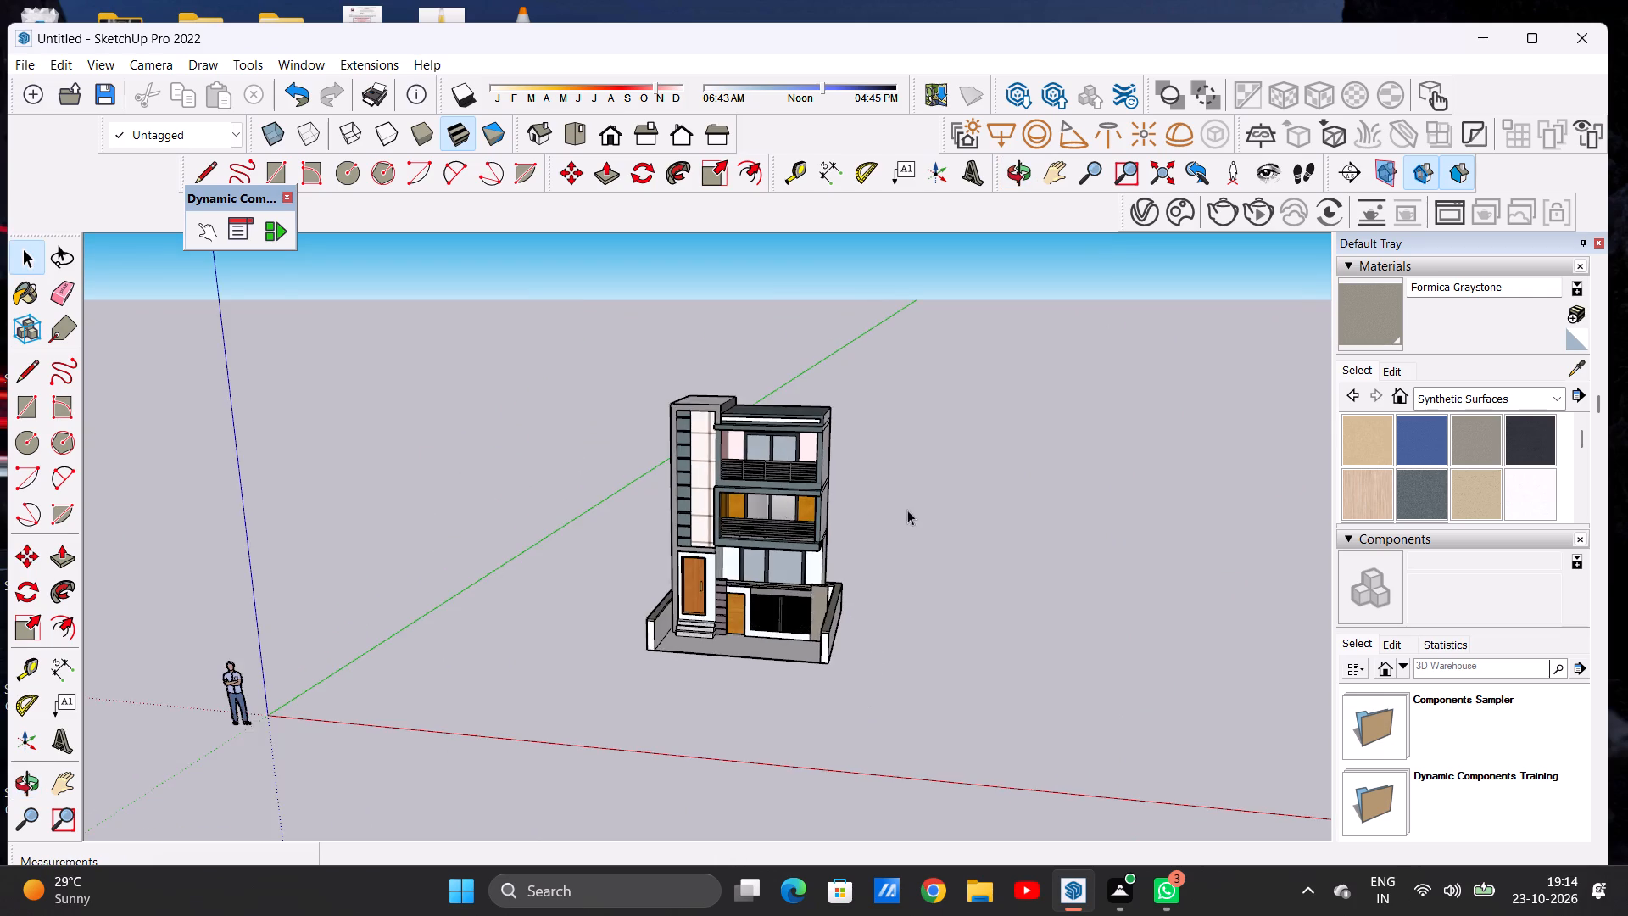
middle_click_drag(915, 511, 594, 542)
scroll(787, 536, "up", 7)
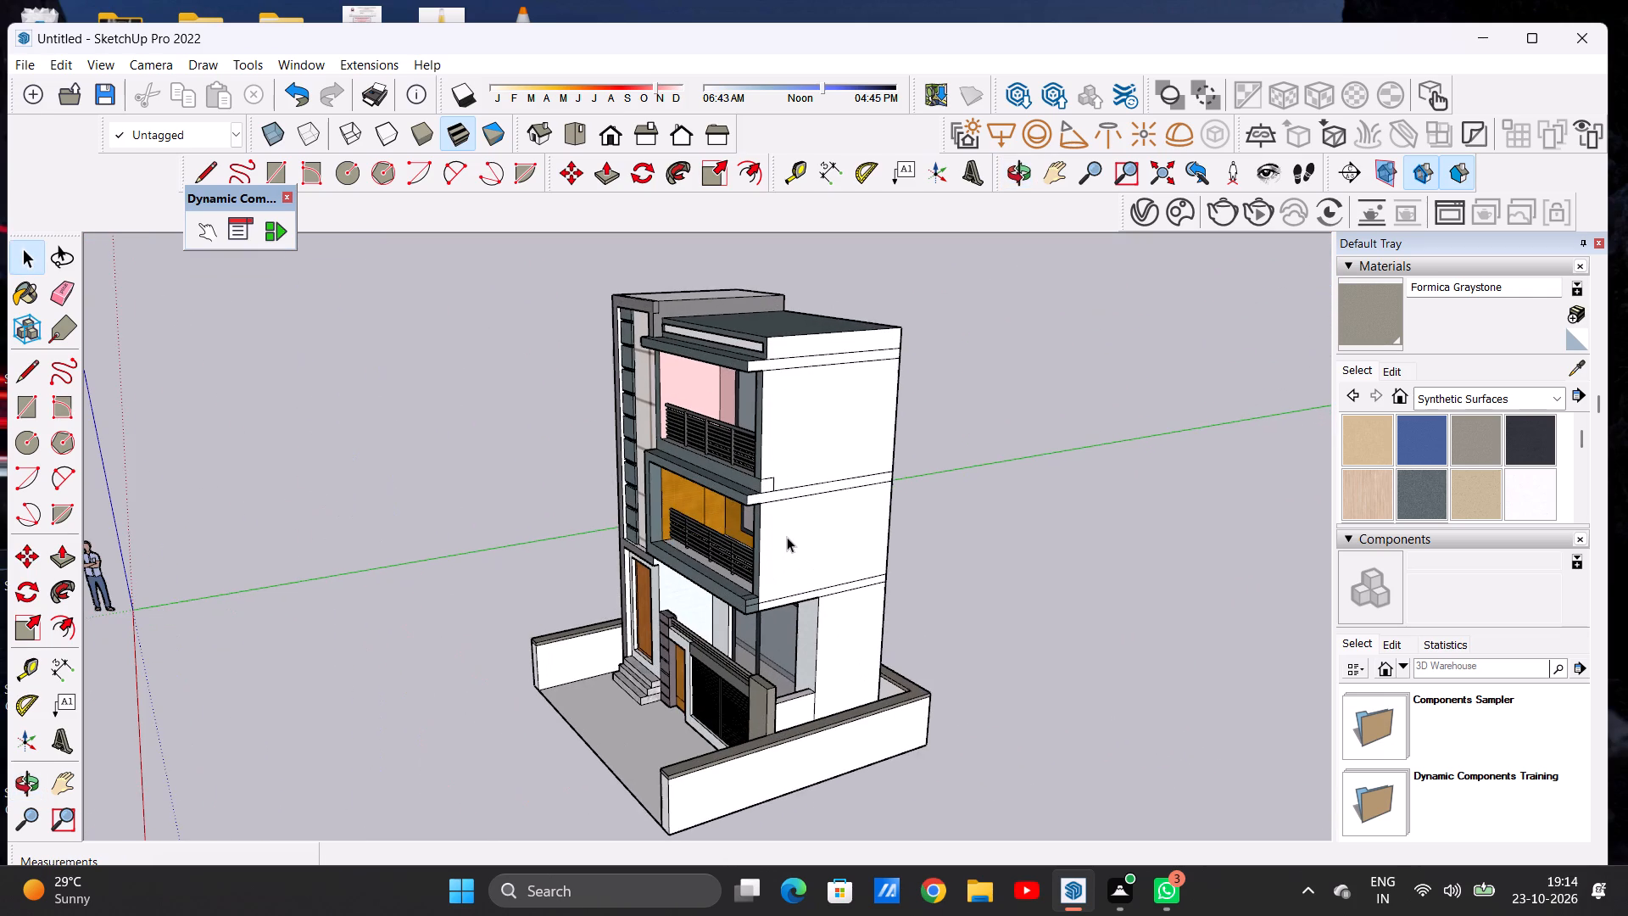
middle_click_drag(851, 557, 864, 501)
scroll(781, 541, "up", 2)
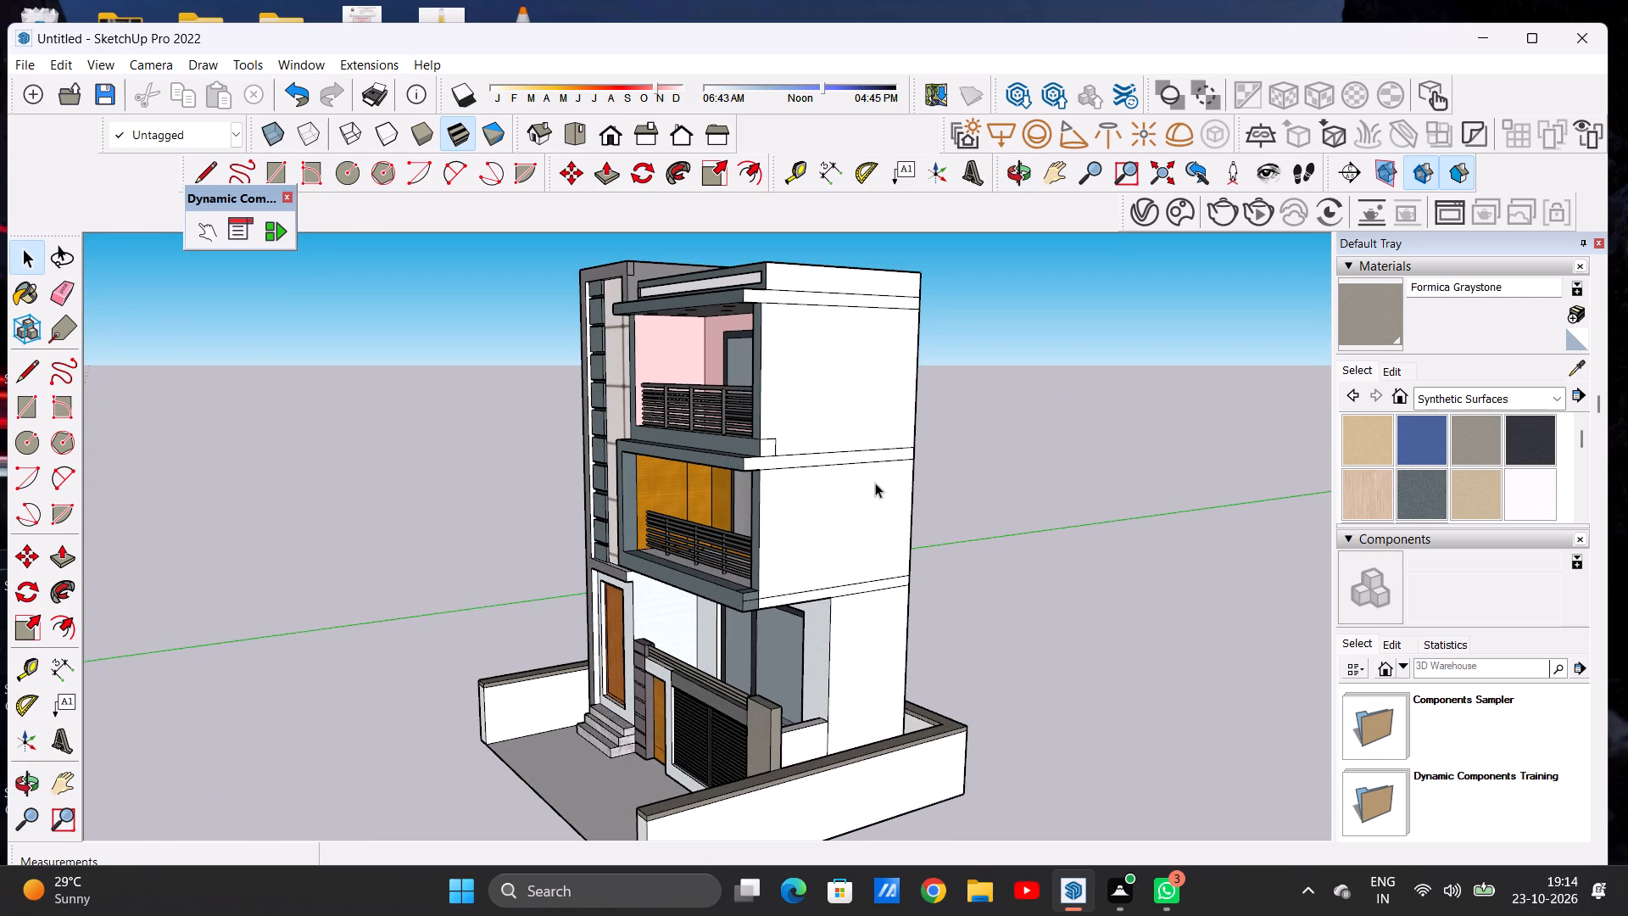
Paint the side wall beside the balconies on all floors with Terrazzo Tile Light, including the parapet, middle slab band and small balcony return.
scroll(1488, 475, "down", 1)
left_click(1417, 444)
scroll(785, 397, "up", 4)
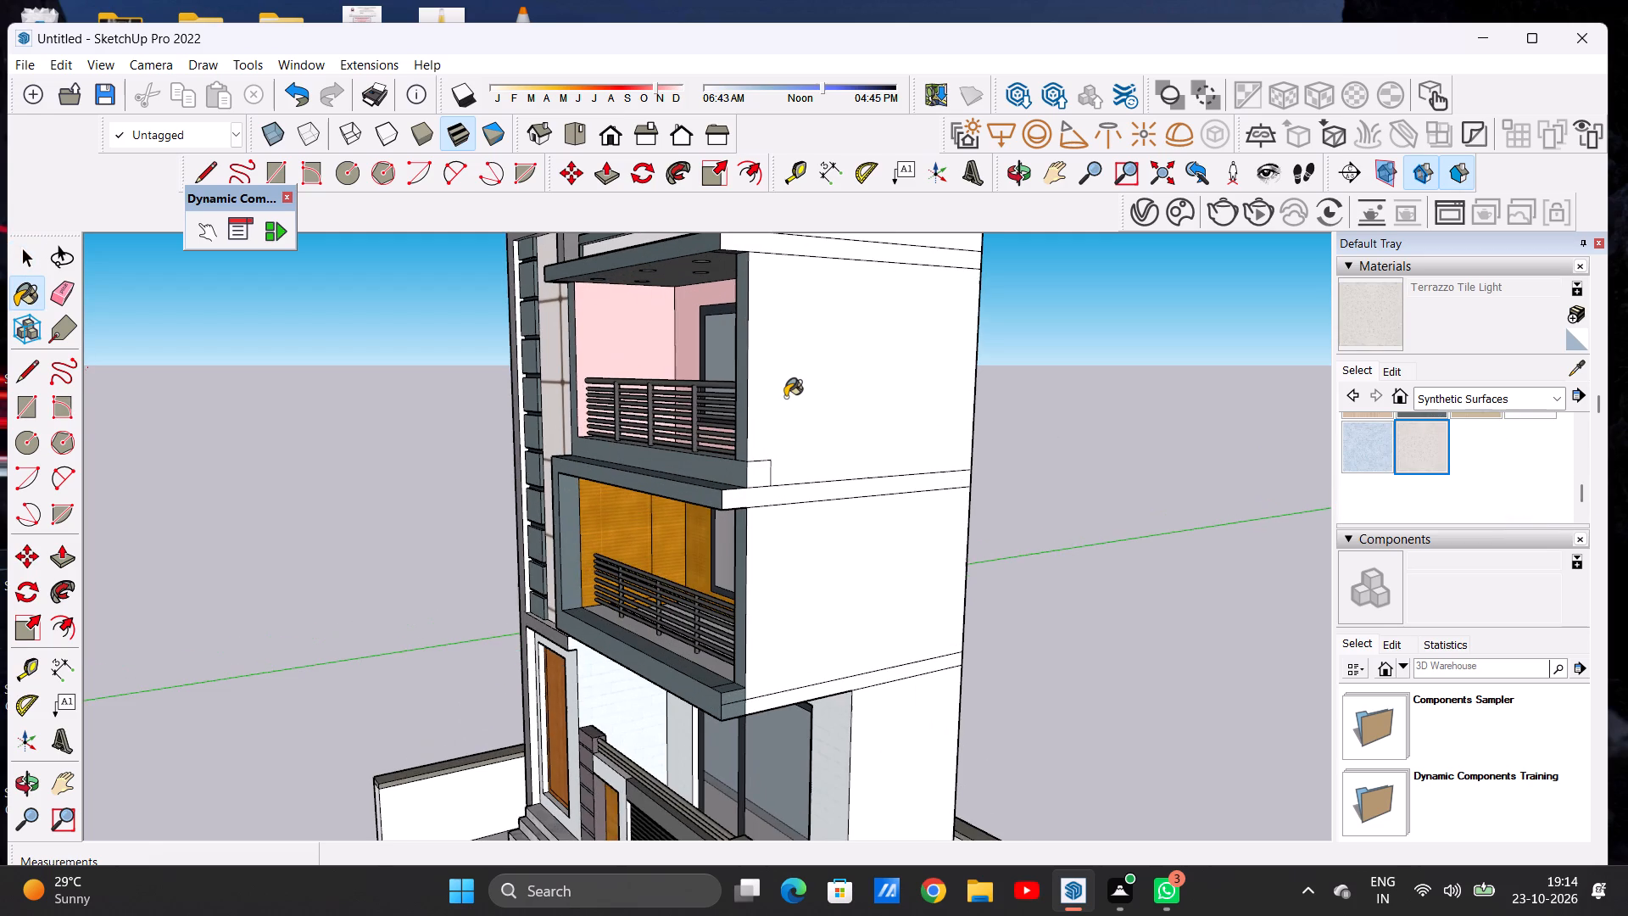
left_click(785, 397)
scroll(810, 518, "up", 6)
scroll(753, 472, "up", 5)
left_click(753, 472)
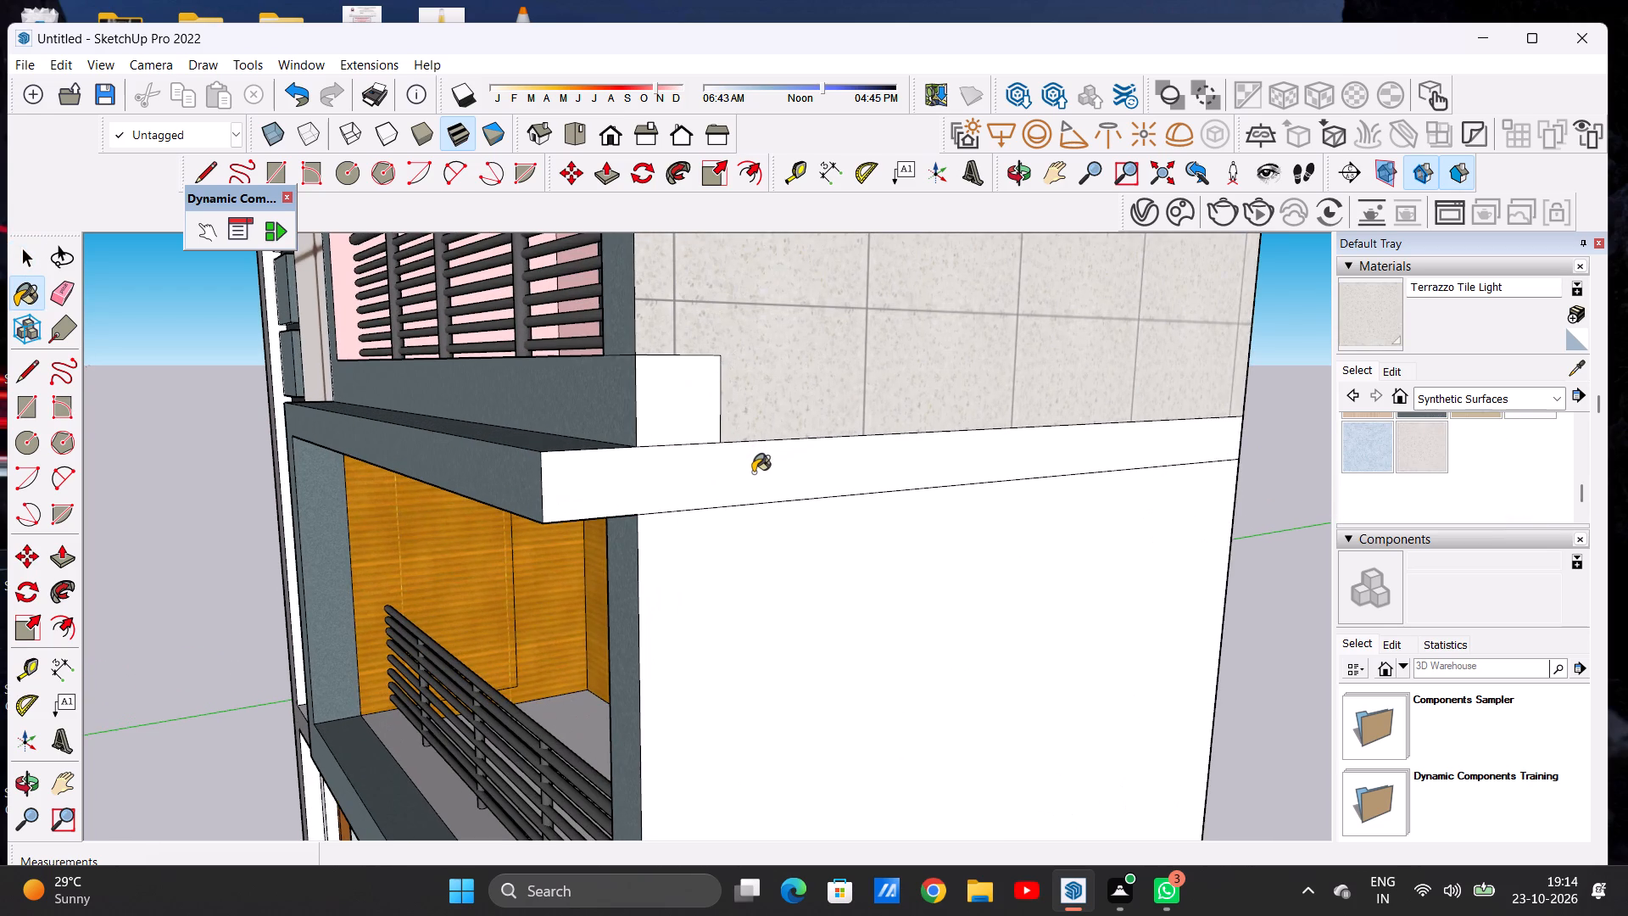
left_click(703, 411)
left_click(809, 569)
scroll(823, 583, "down", 17)
scroll(877, 689, "up", 7)
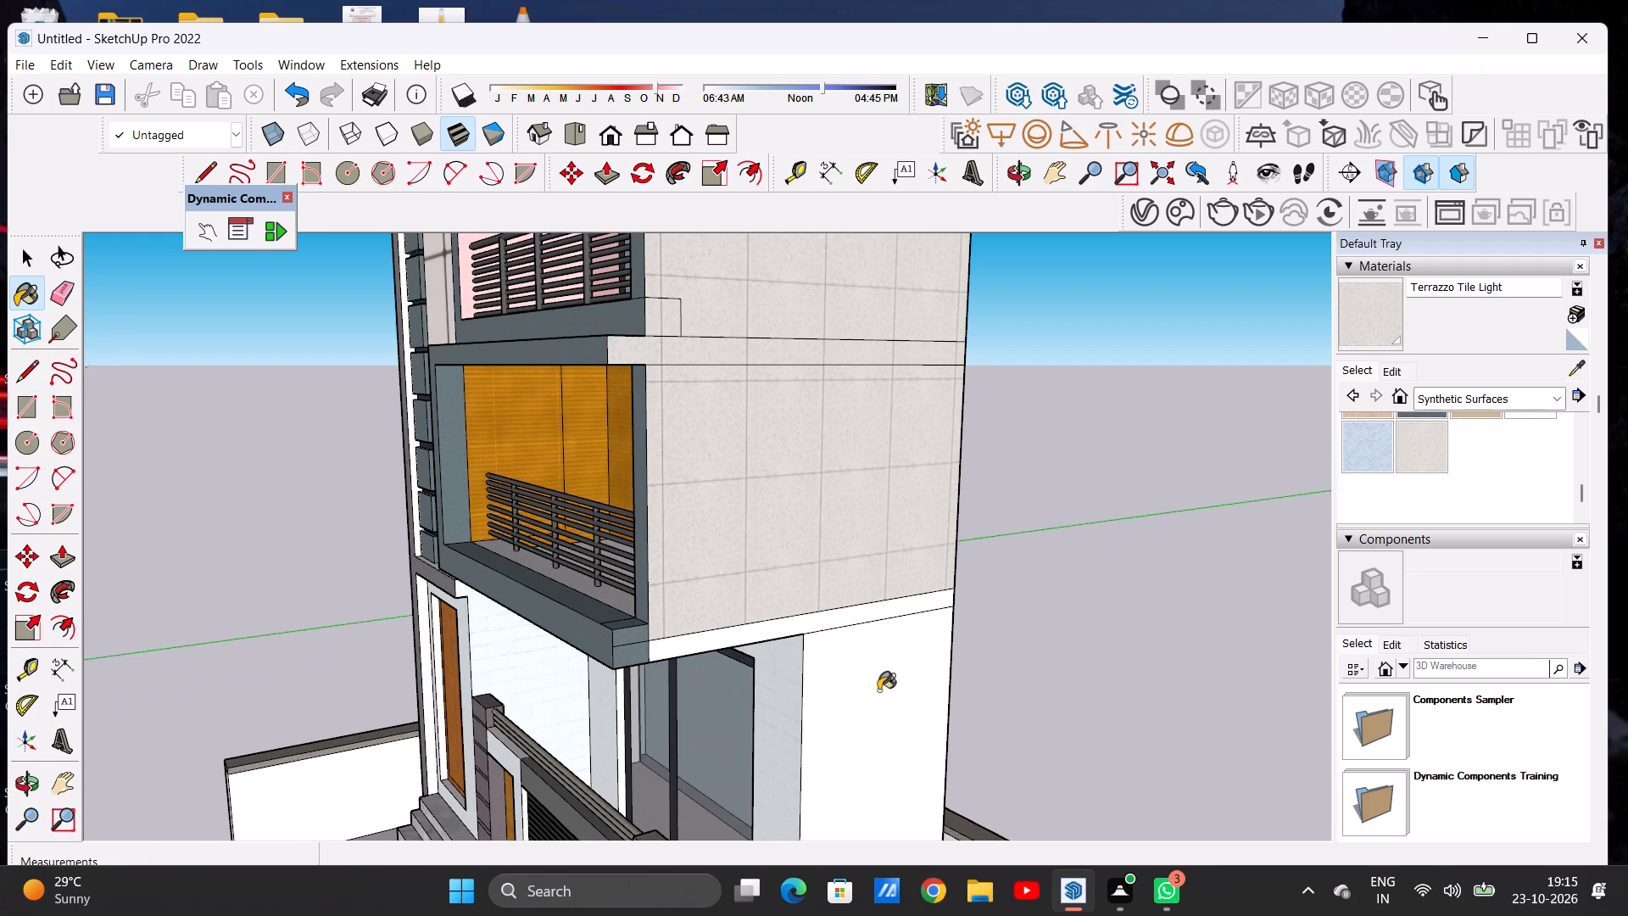
left_click(878, 690)
scroll(808, 631, "down", 6)
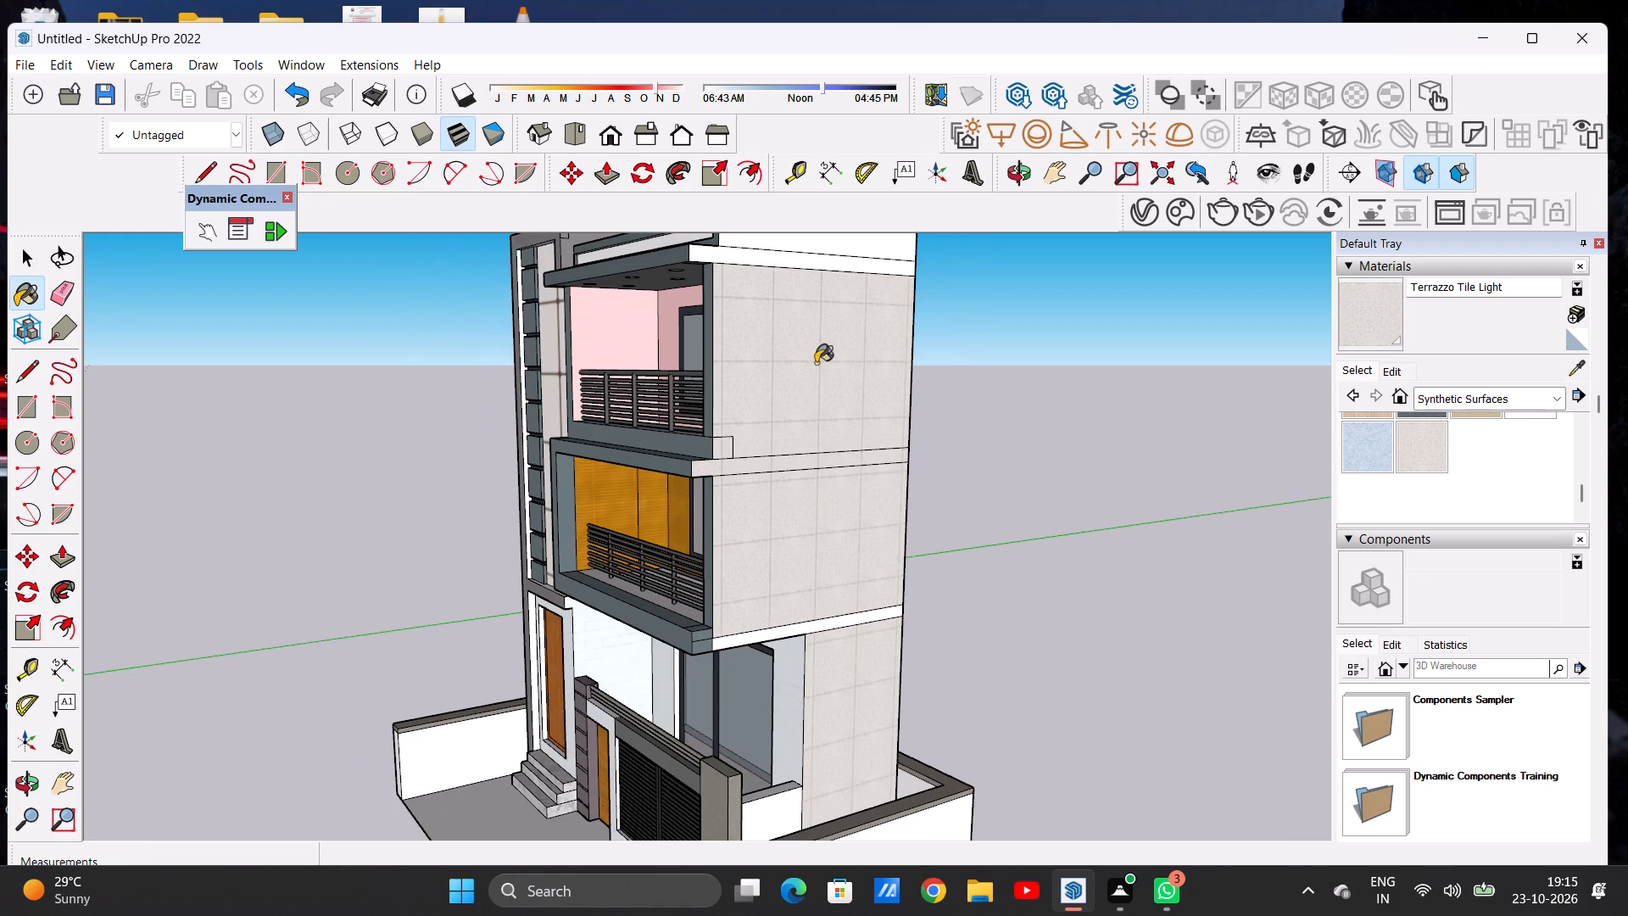
scroll(828, 266, "up", 8)
left_click(834, 271)
scroll(811, 509, "down", 4)
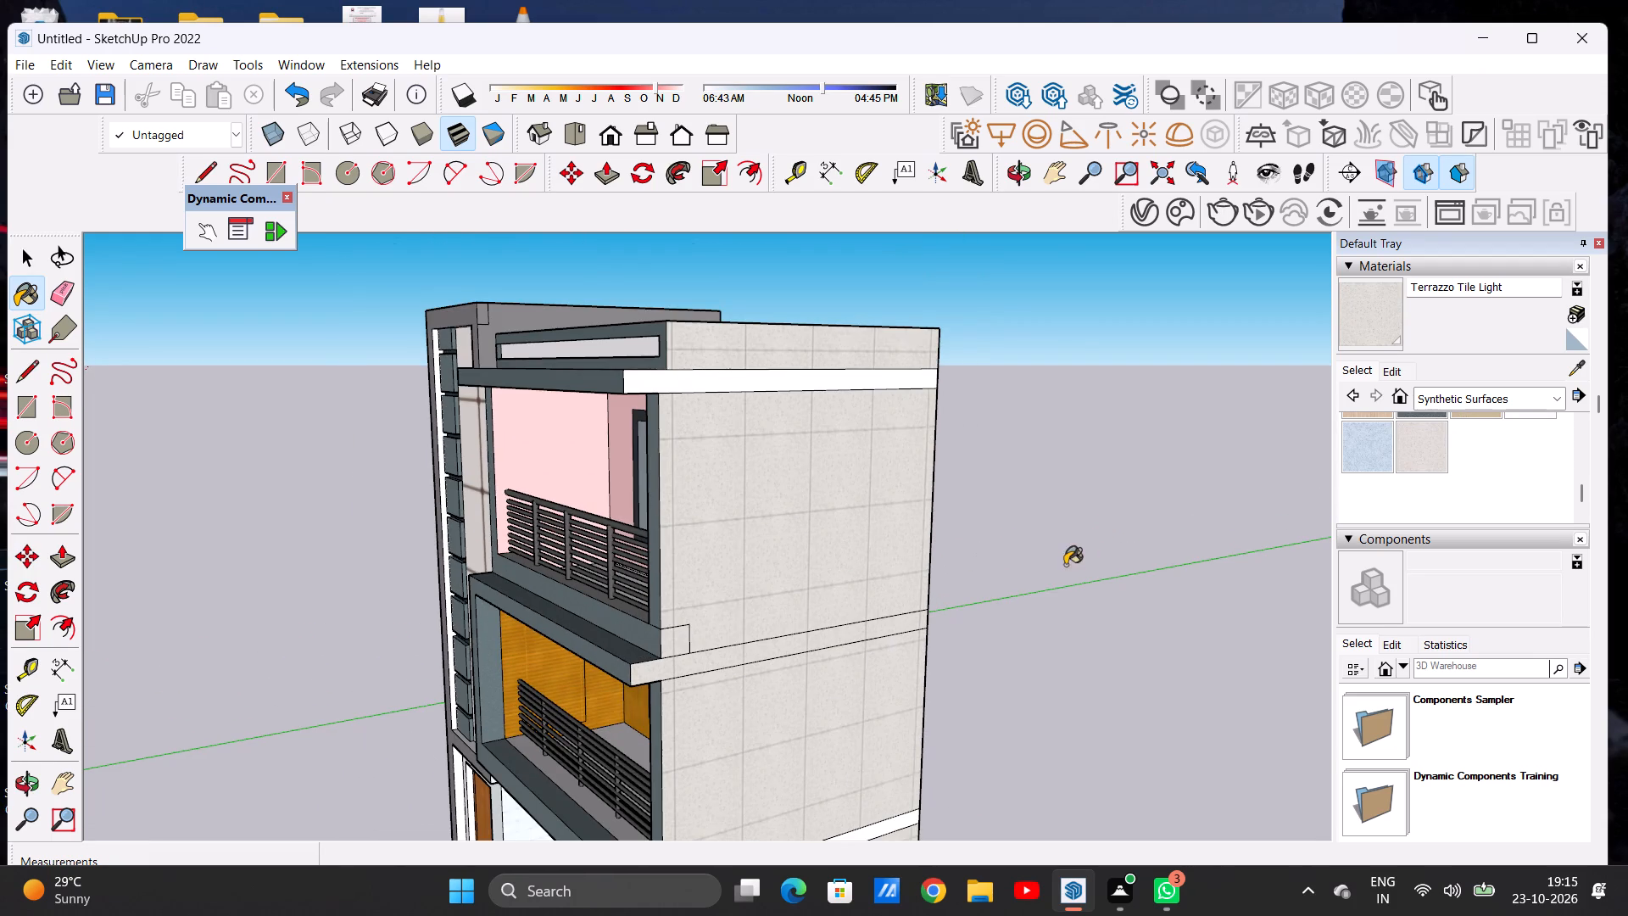
Paint the rear wall with Terrazzo Tile Light on the parapet, all three floors and the tower's vertical strip, leaving out the slab bands.
middle_click_drag(984, 568, 521, 601)
scroll(786, 439, "up", 4)
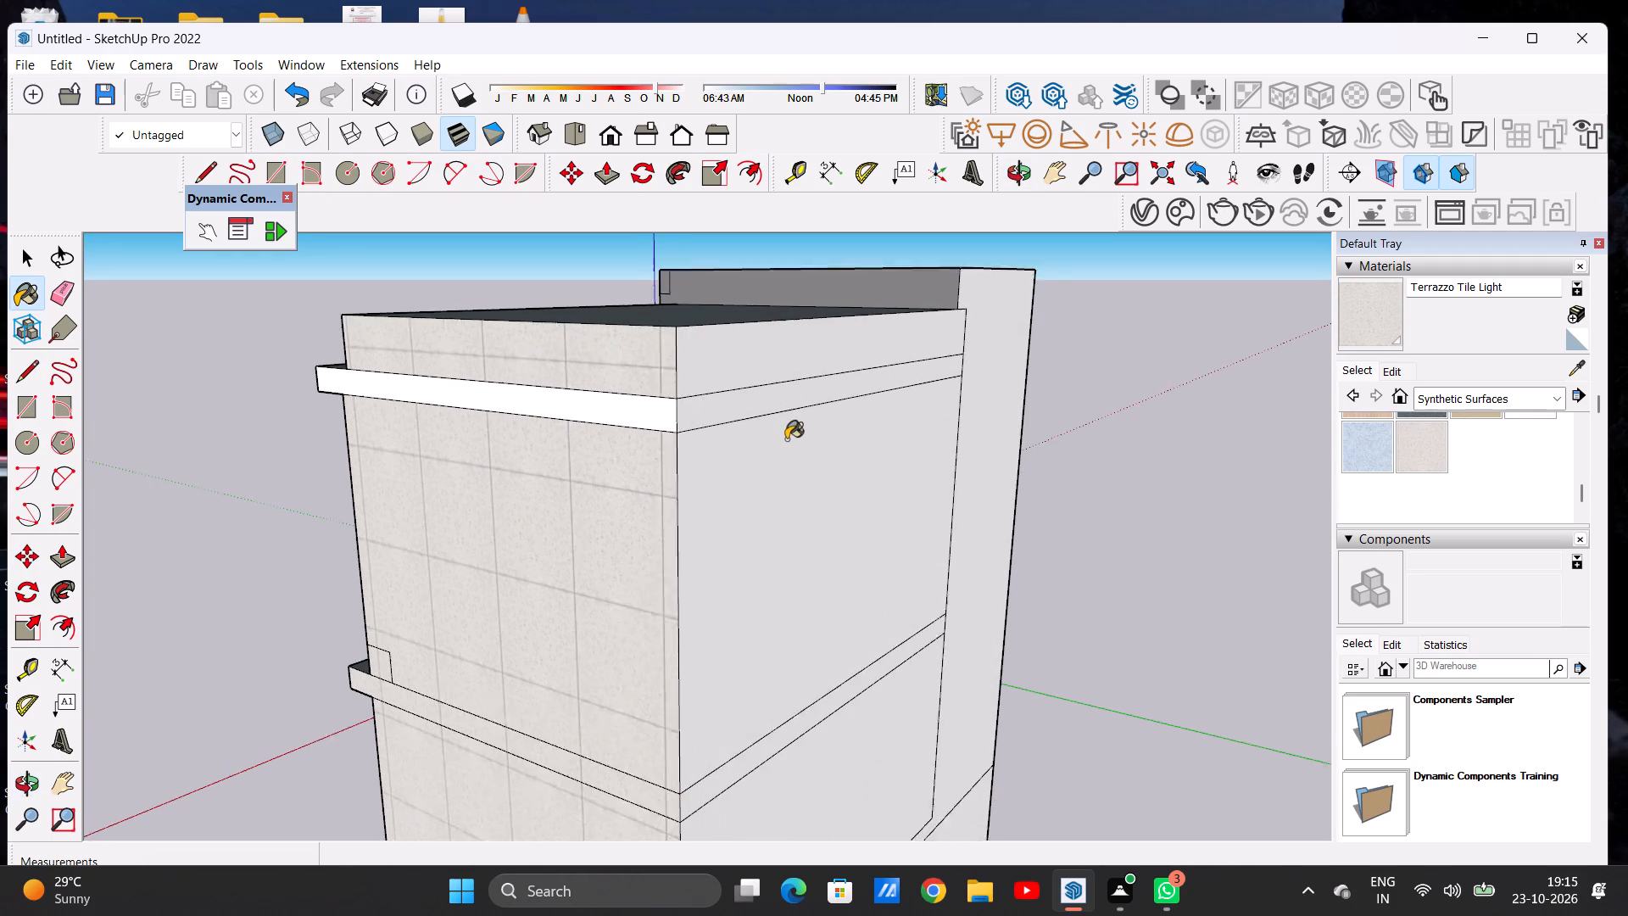
scroll(786, 439, "up", 1)
left_click(706, 358)
left_click(734, 510)
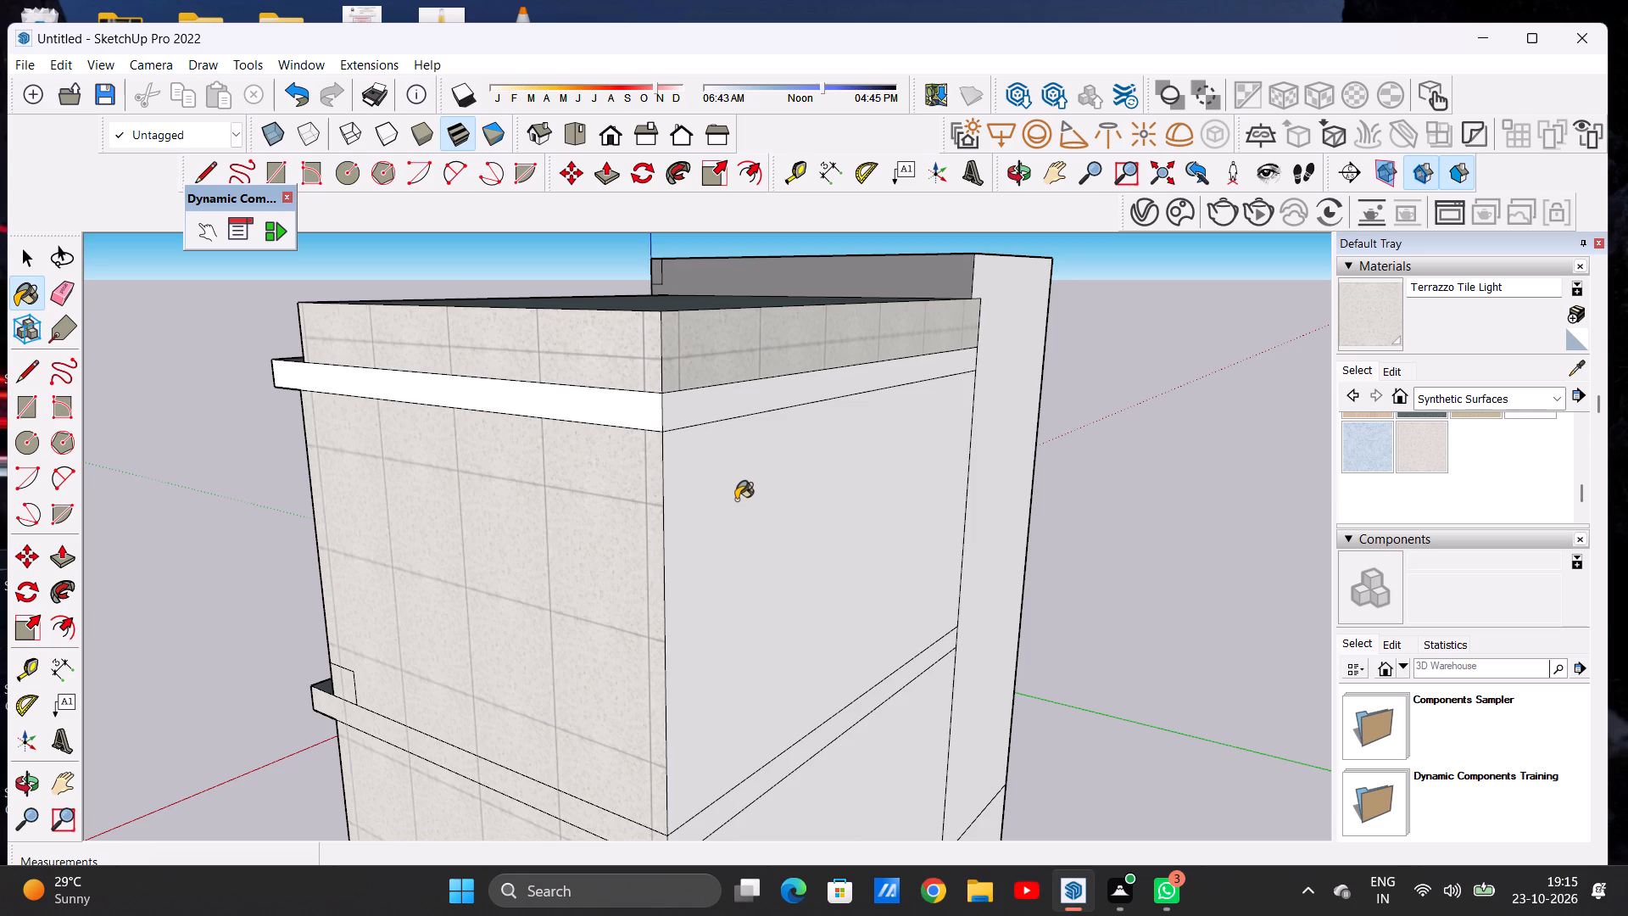
scroll(736, 500, "down", 8)
scroll(802, 665, "up", 8)
left_click(756, 689)
scroll(757, 624, "down", 6)
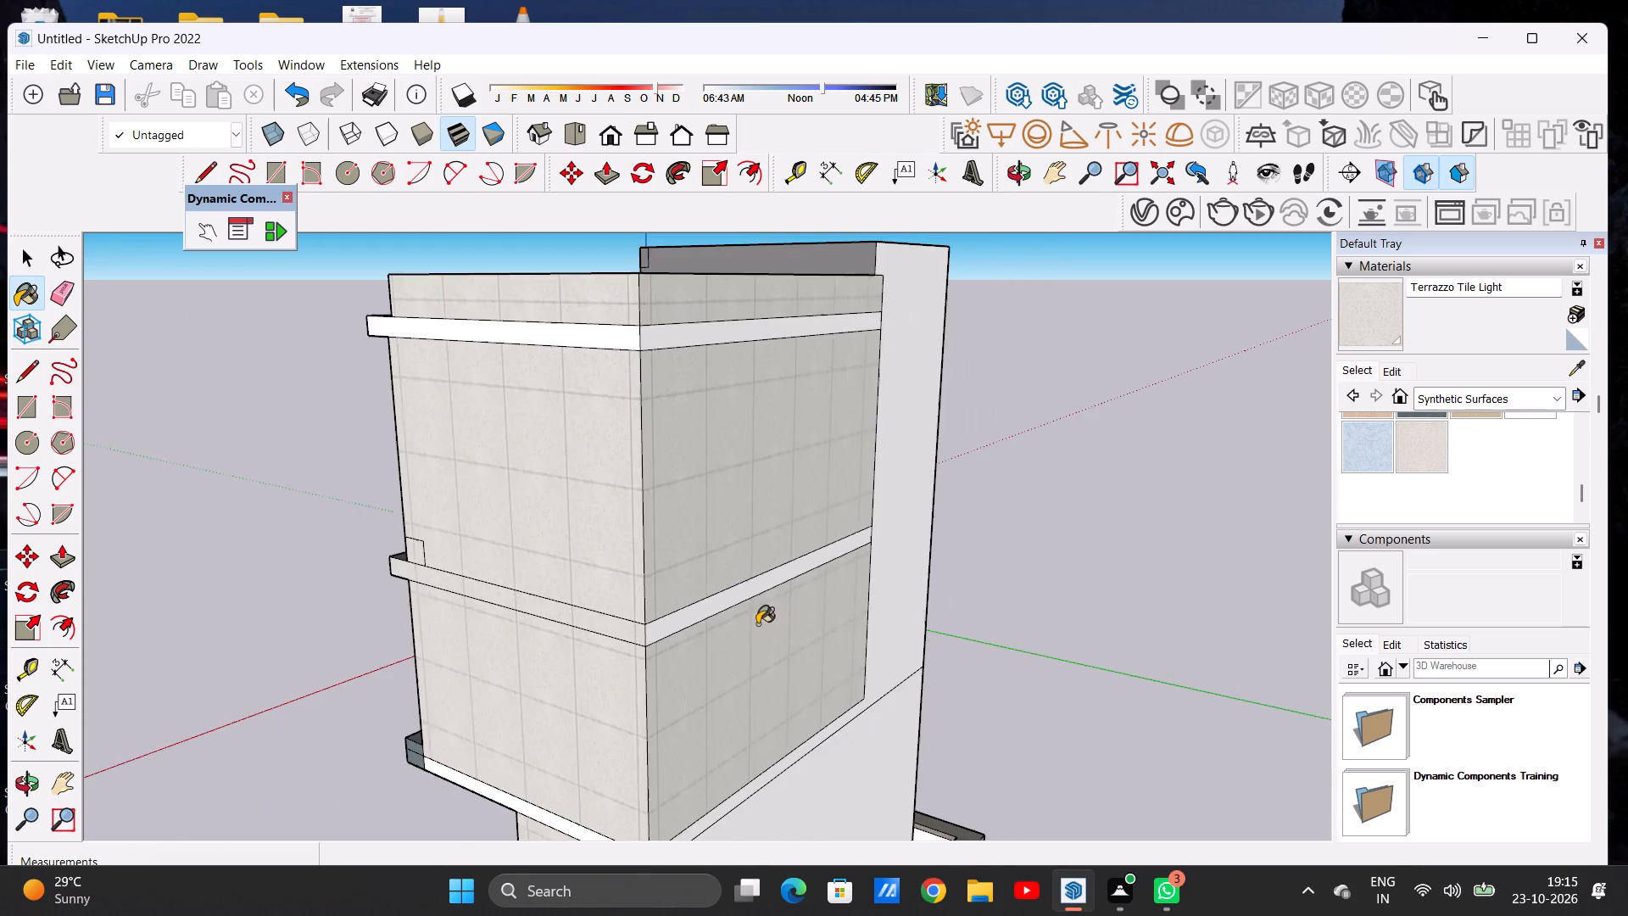
scroll(761, 578, "down", 5)
scroll(820, 758, "up", 5)
left_click(755, 768)
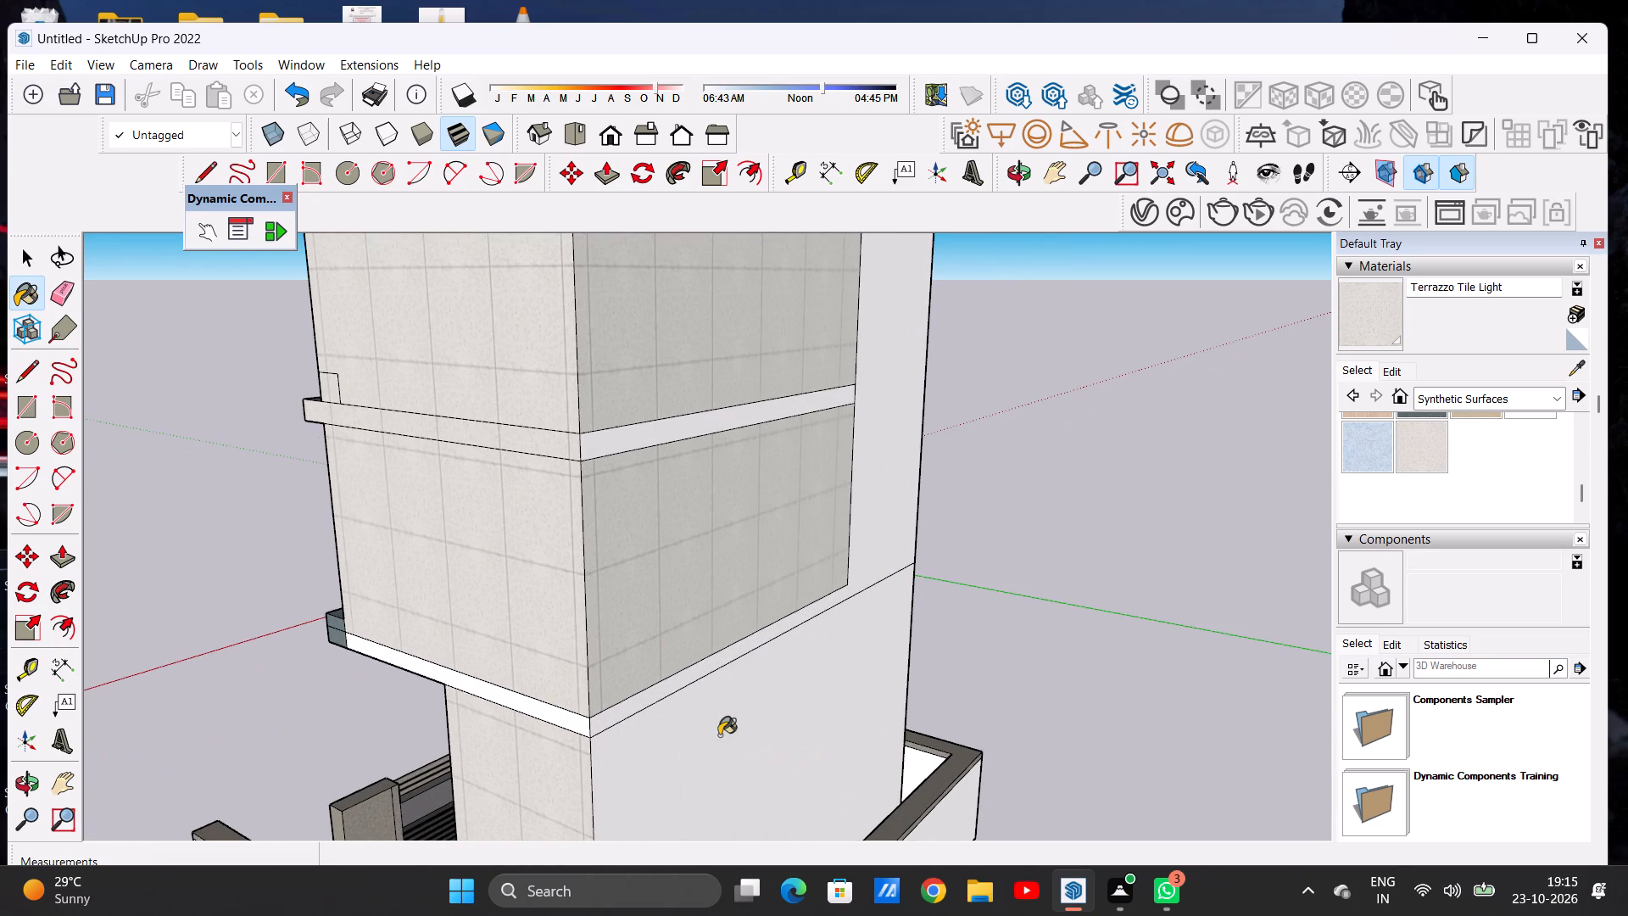
scroll(719, 735, "down", 6)
scroll(837, 556, "up", 6)
middle_click_drag(796, 700, 786, 700)
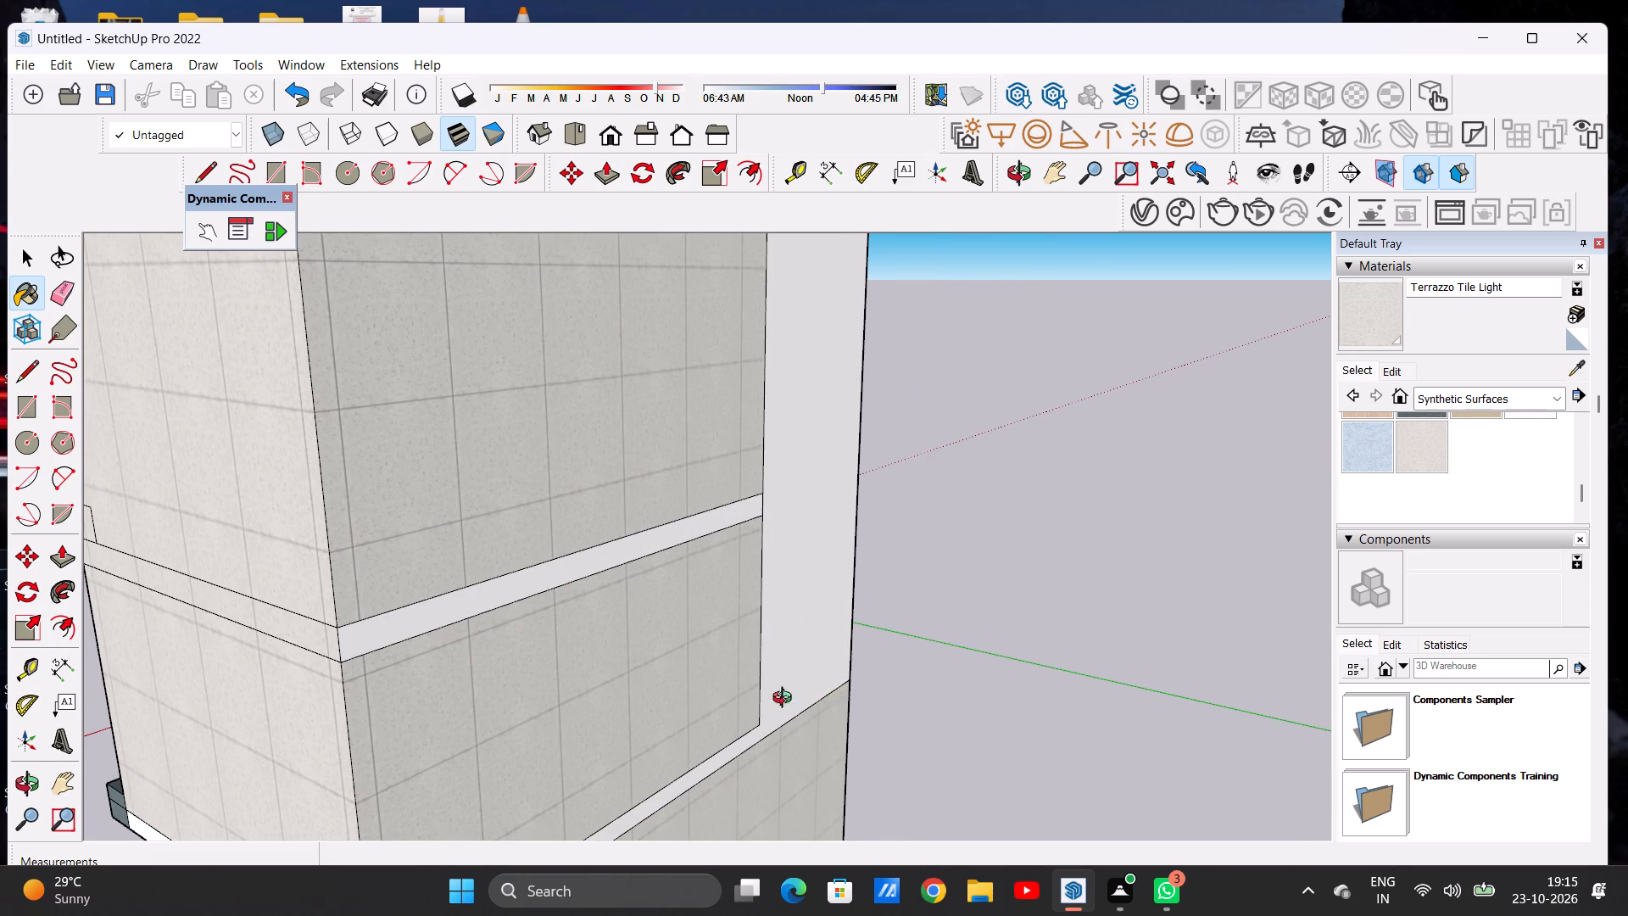
middle_click_drag(786, 700, 675, 698)
left_click(822, 658)
Paint the lower and upper faces of the tower's outer side wall with Terrazzo Tile Light.
scroll(722, 722, "down", 7)
scroll(720, 742, "up", 1)
scroll(720, 750, "down", 5)
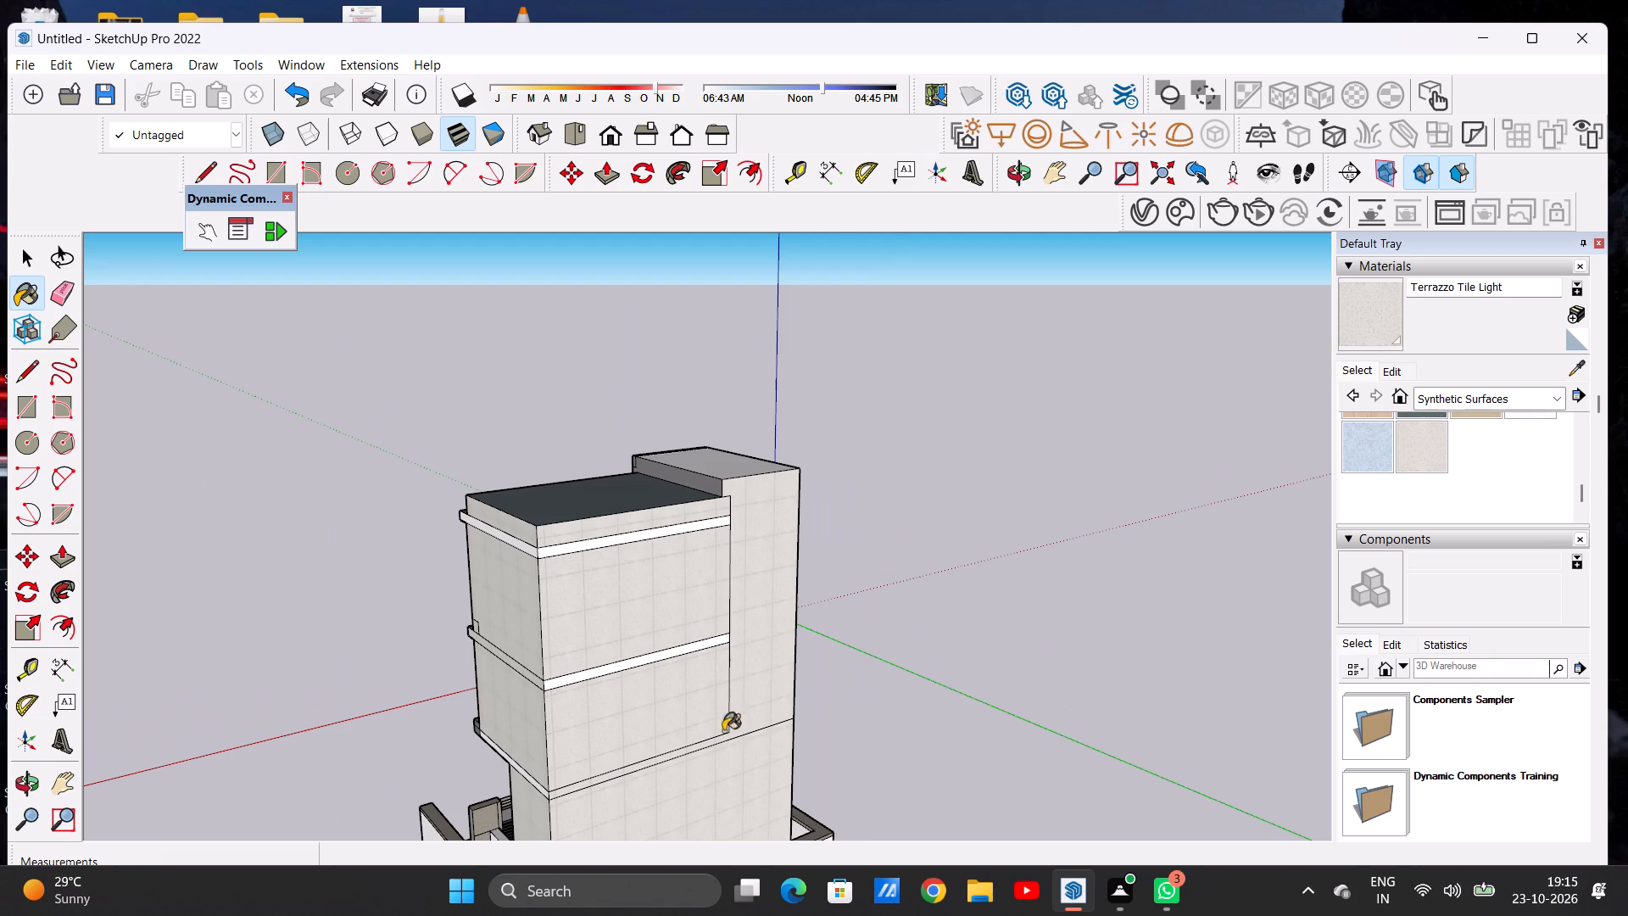
middle_click_drag(744, 657, 553, 600)
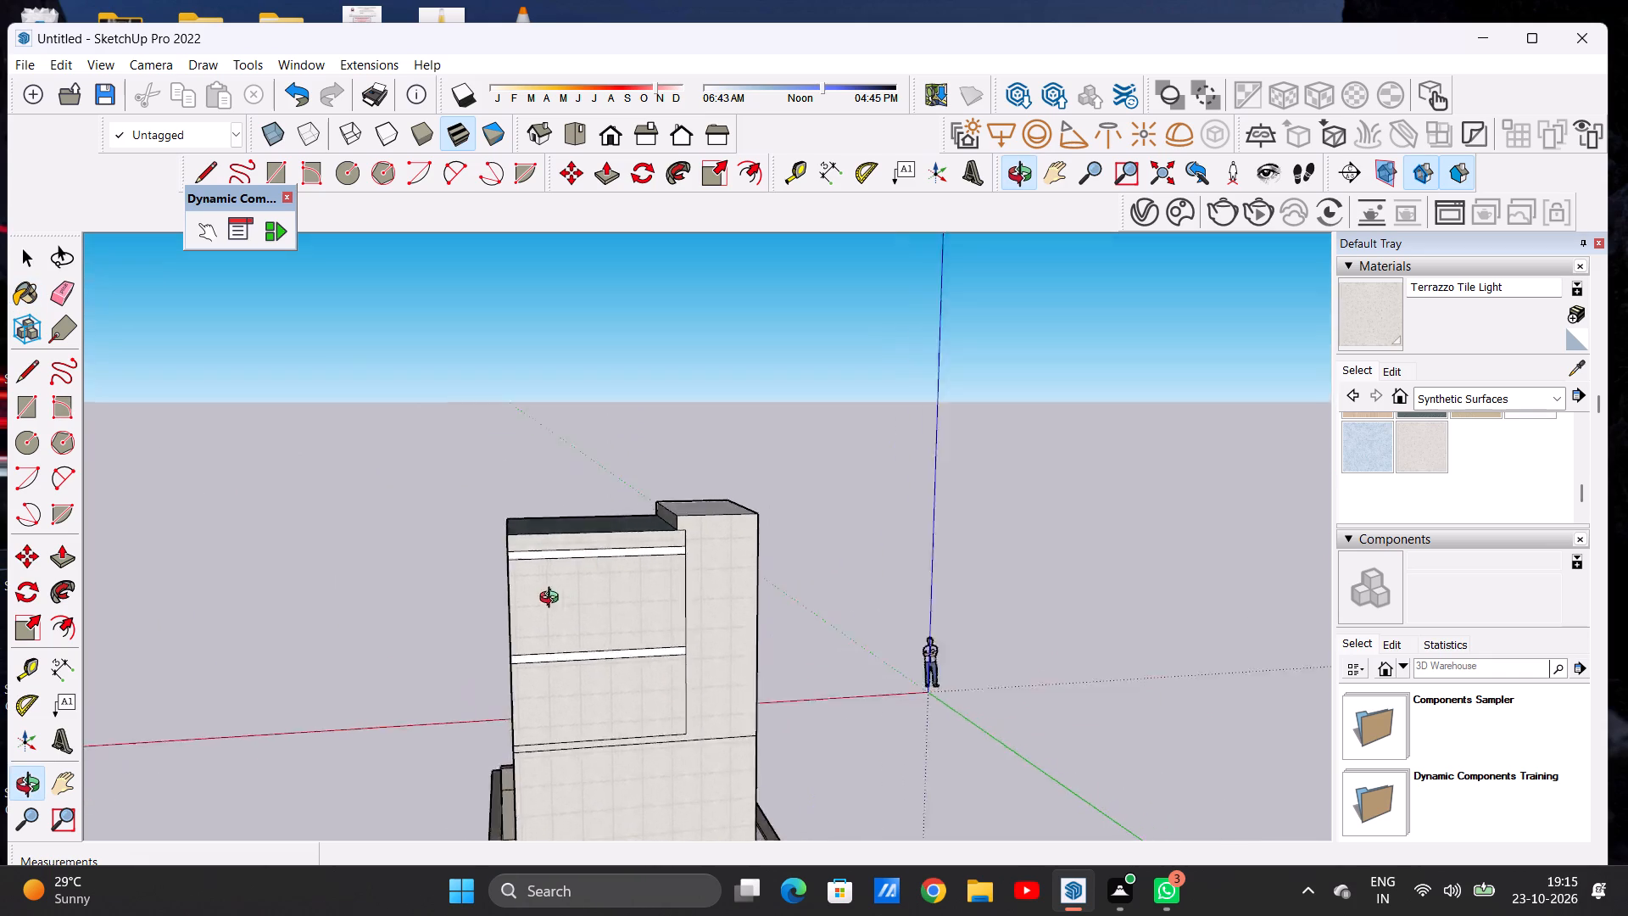
middle_click_drag(553, 600, 304, 573)
scroll(671, 751, "up", 5)
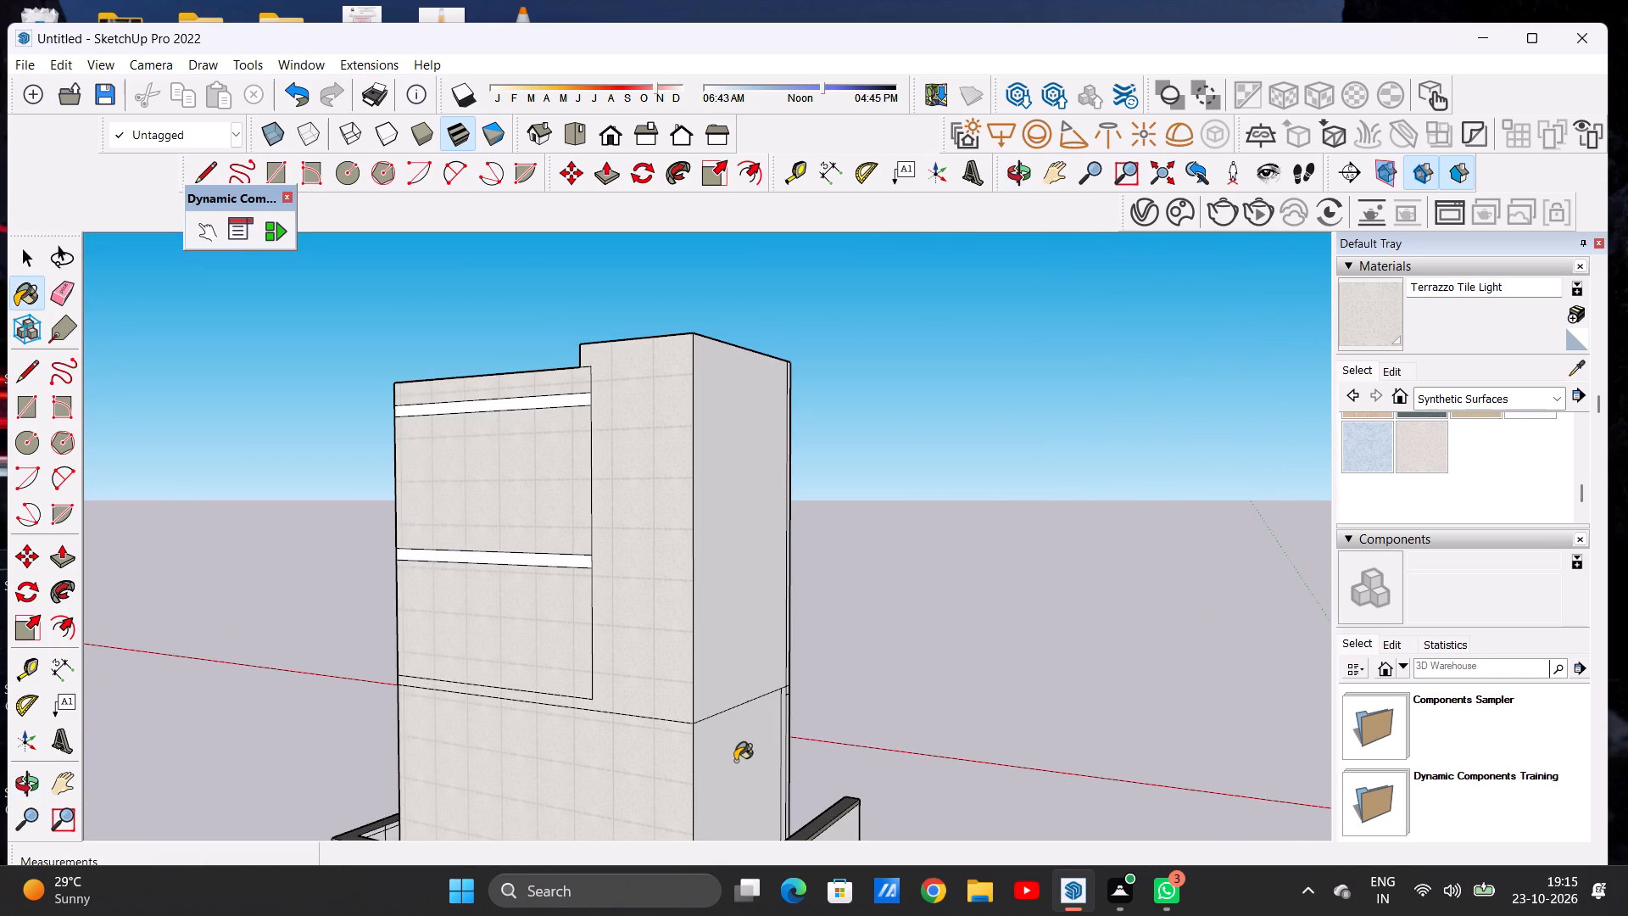
left_click(735, 761)
left_click(711, 644)
Paint the narrow white ground-floor strip at the front end of the tower's side wall with Terrazzo Tile Light.
scroll(537, 645, "down", 6)
middle_click_drag(765, 655, 677, 656)
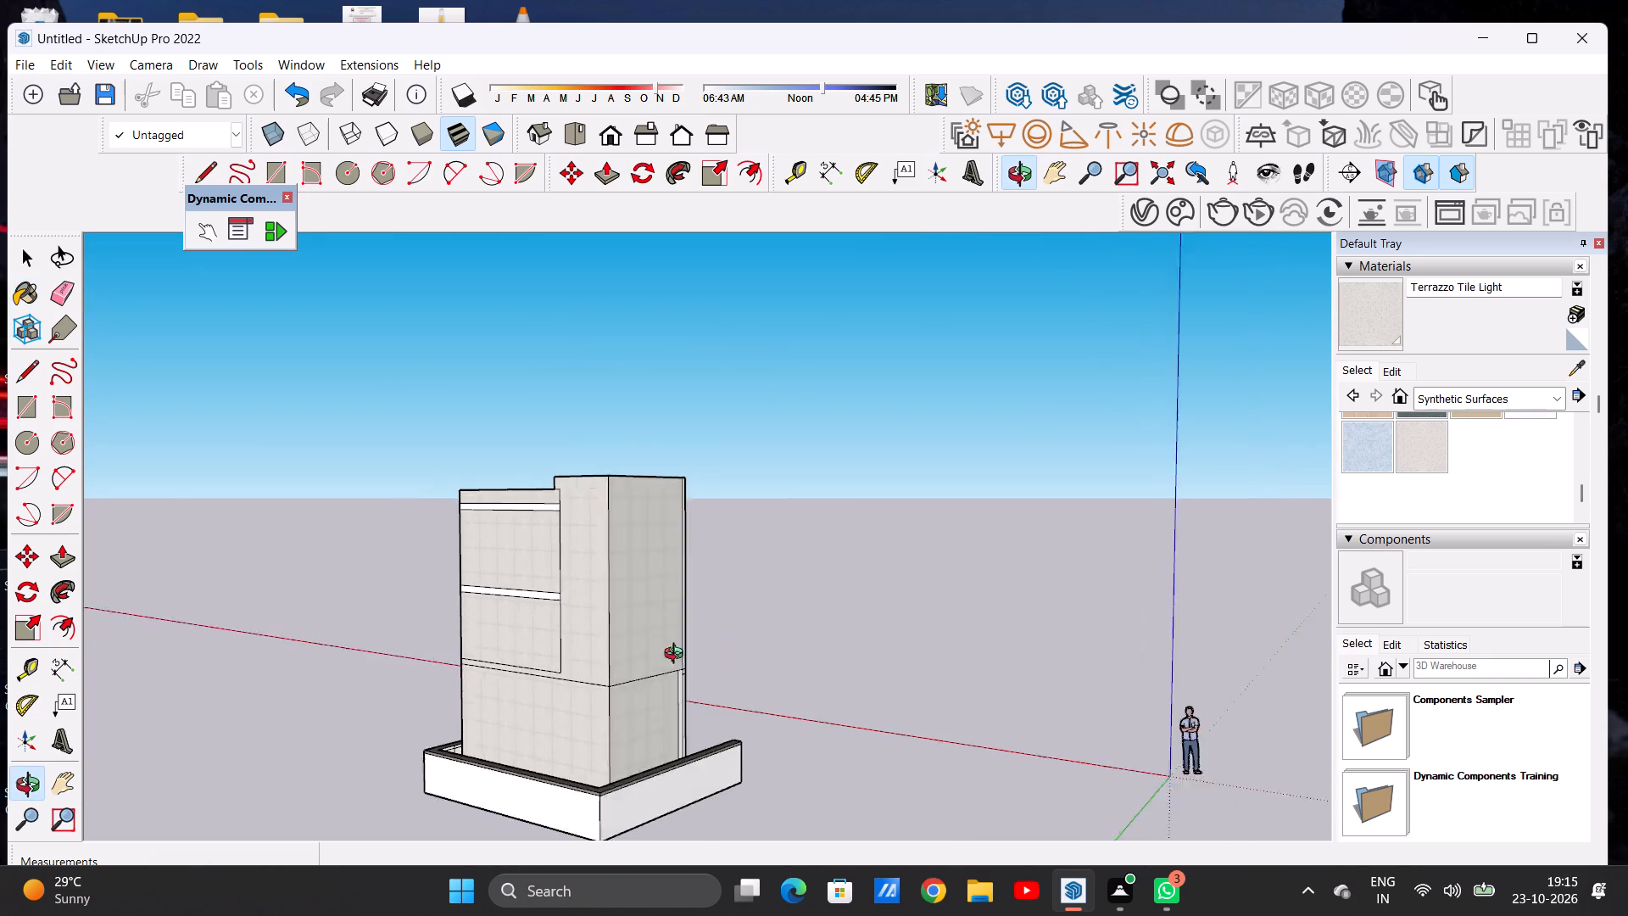
middle_click_drag(677, 656, 424, 671)
scroll(700, 684, "up", 7)
scroll(639, 701, "down", 1)
scroll(639, 701, "up", 6)
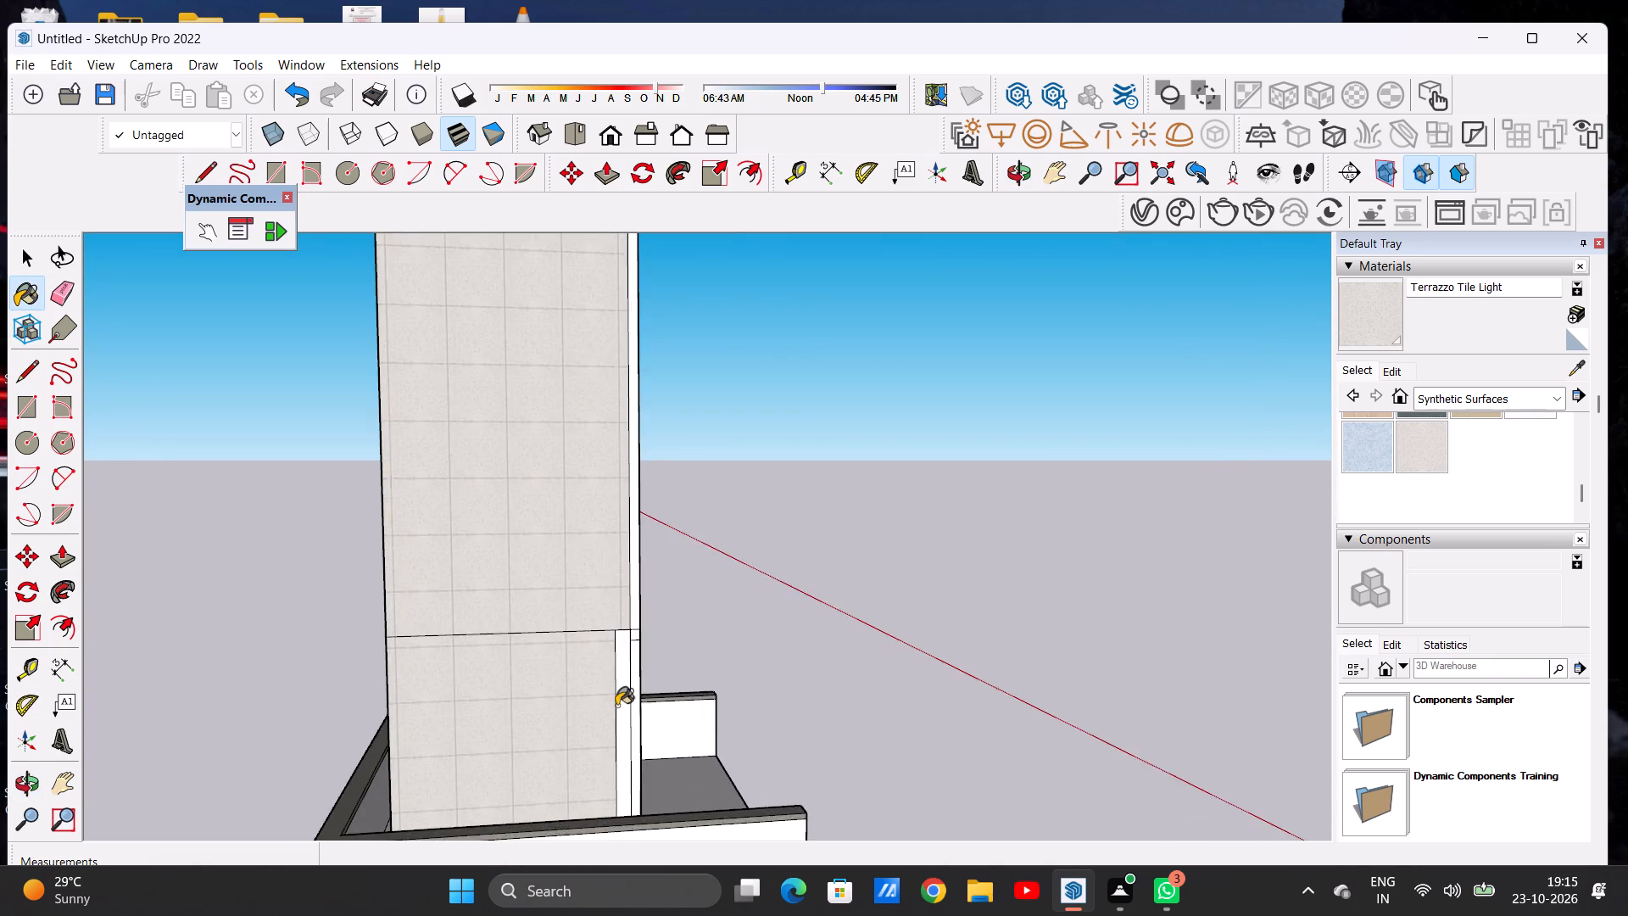
scroll(616, 706, "up", 4)
left_click(637, 690)
scroll(583, 718, "down", 7)
scroll(583, 721, "up", 1)
scroll(583, 721, "down", 1)
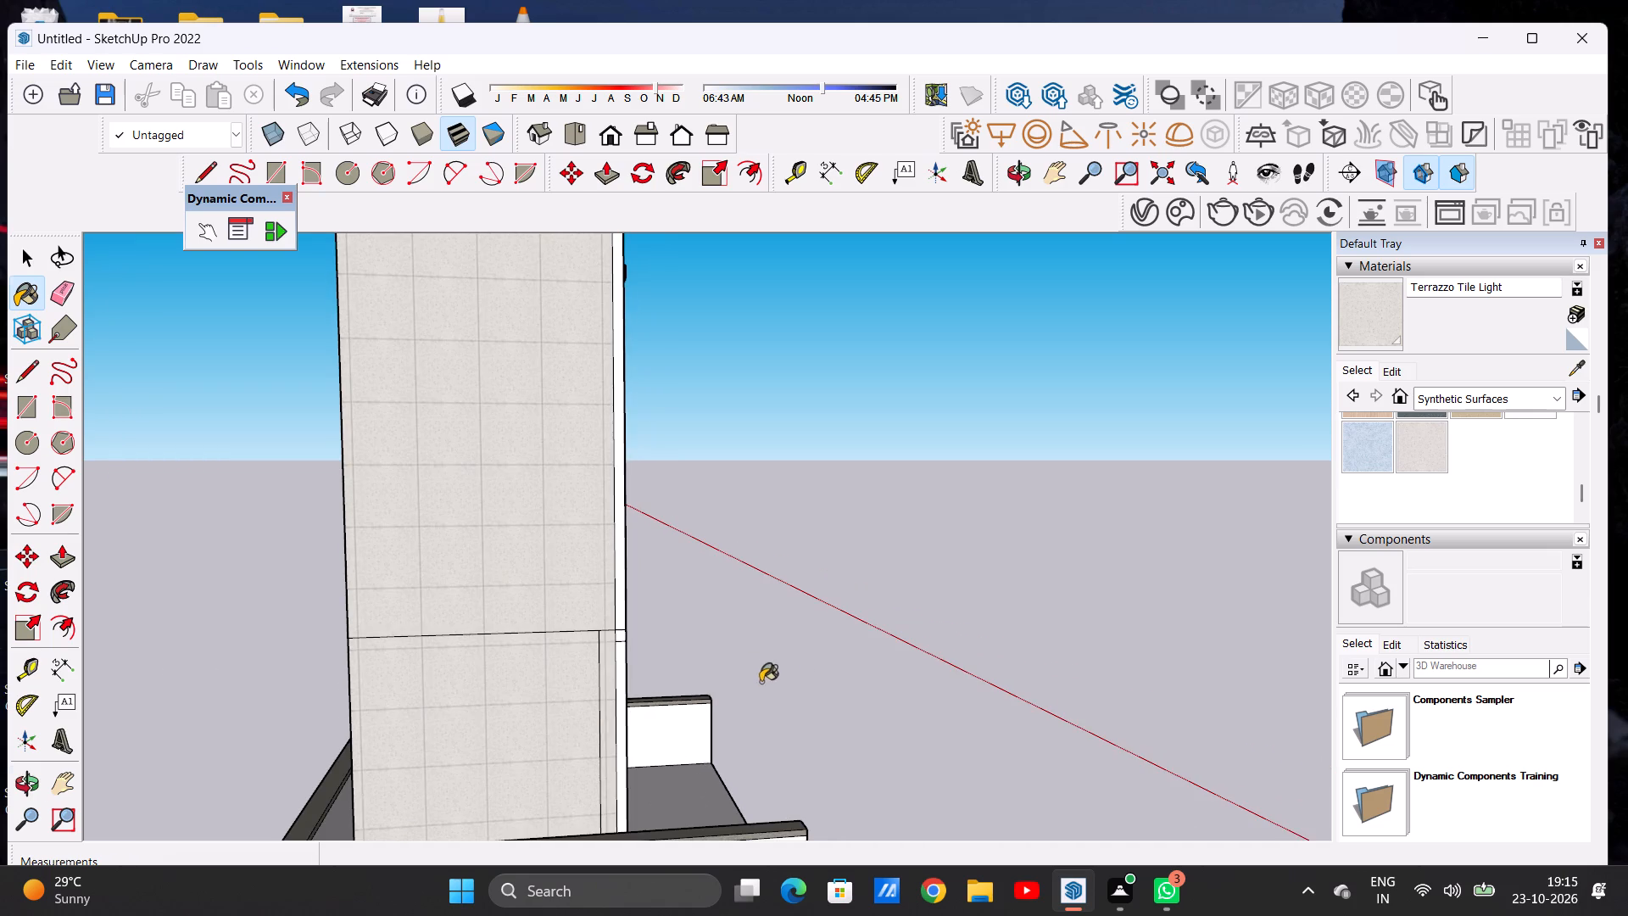
Examine the tower's front edge and browse the Asphalt and Concrete materials for a suitable finish.
middle_click_drag(755, 683, 351, 787)
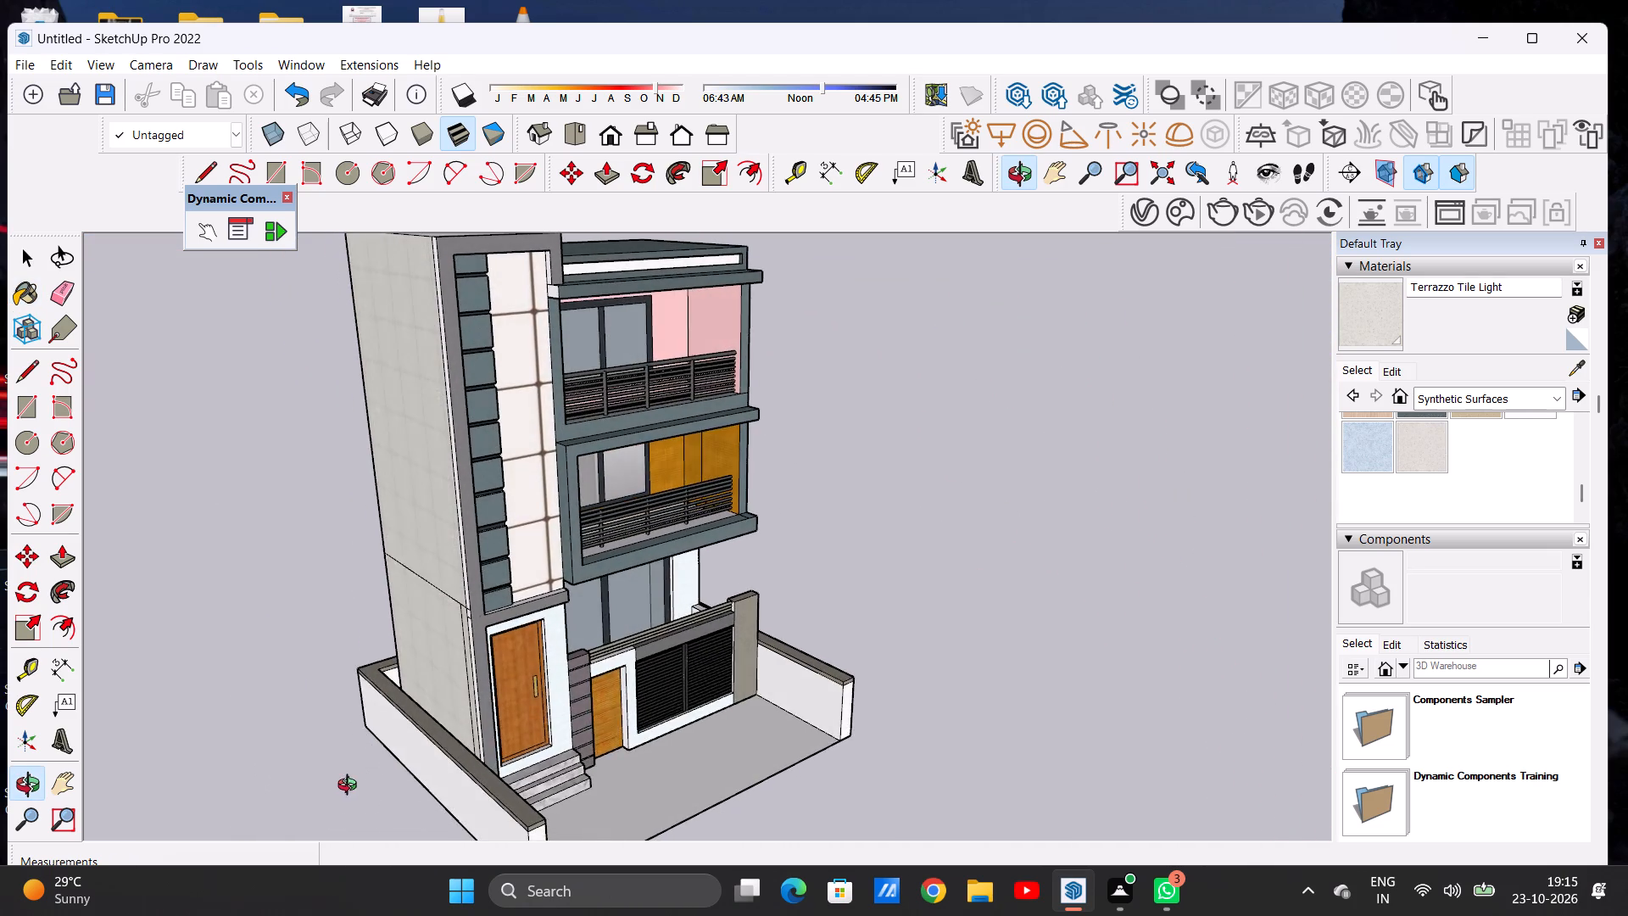
middle_click_drag(351, 787, 416, 785)
middle_click_drag(676, 773, 798, 756)
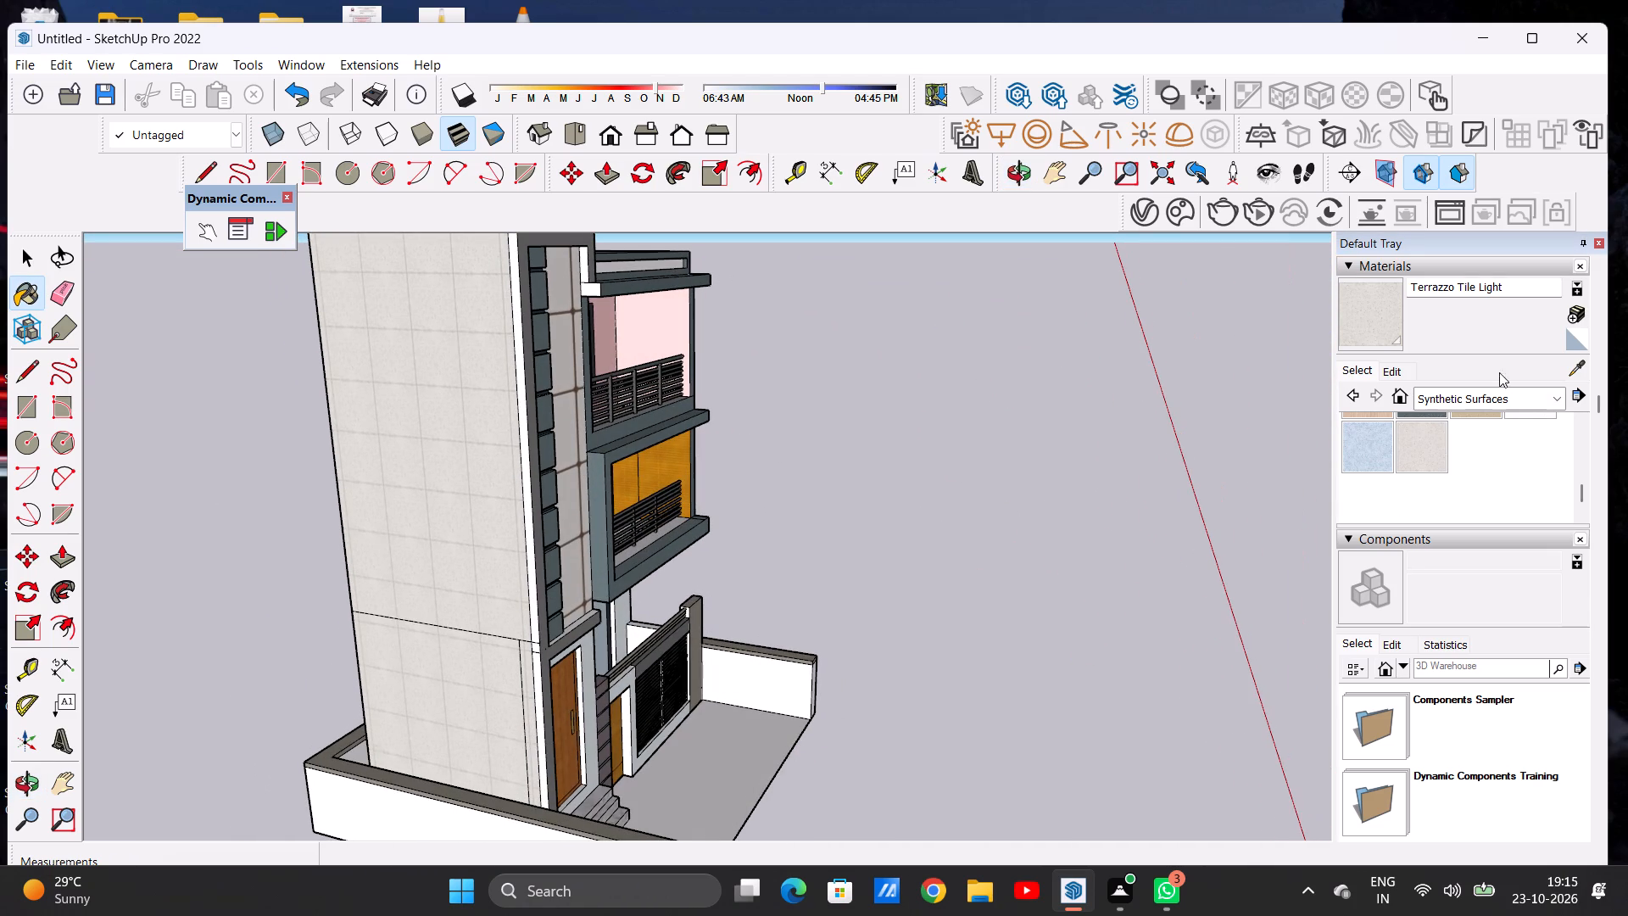
left_click(1438, 394)
left_click(1439, 424)
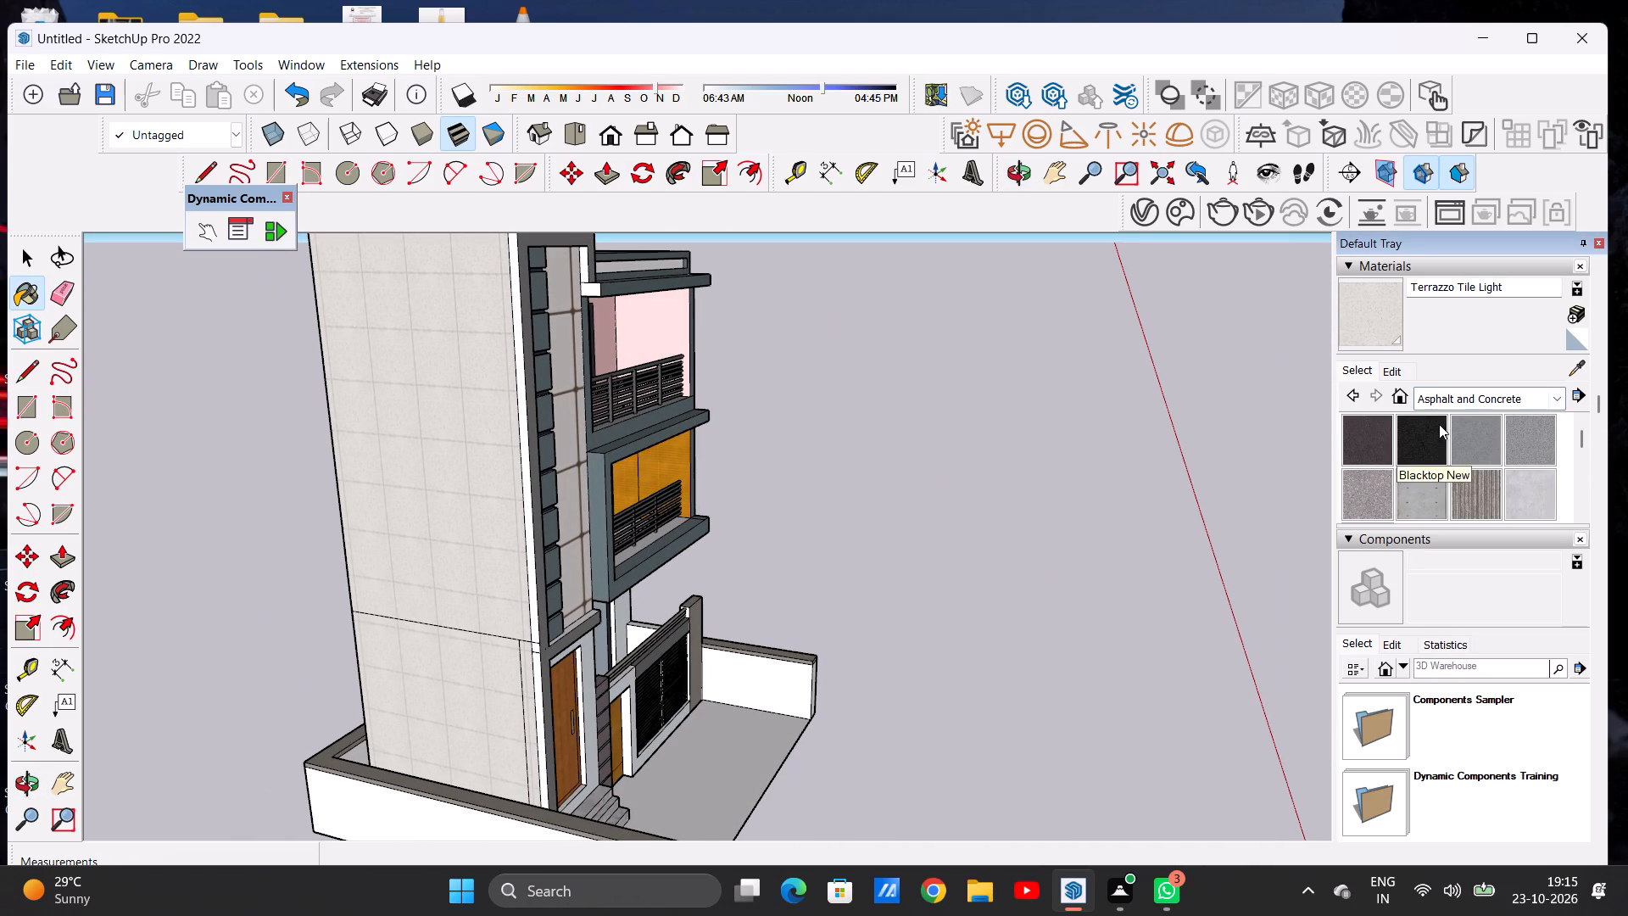
scroll(1459, 467, "down", 1)
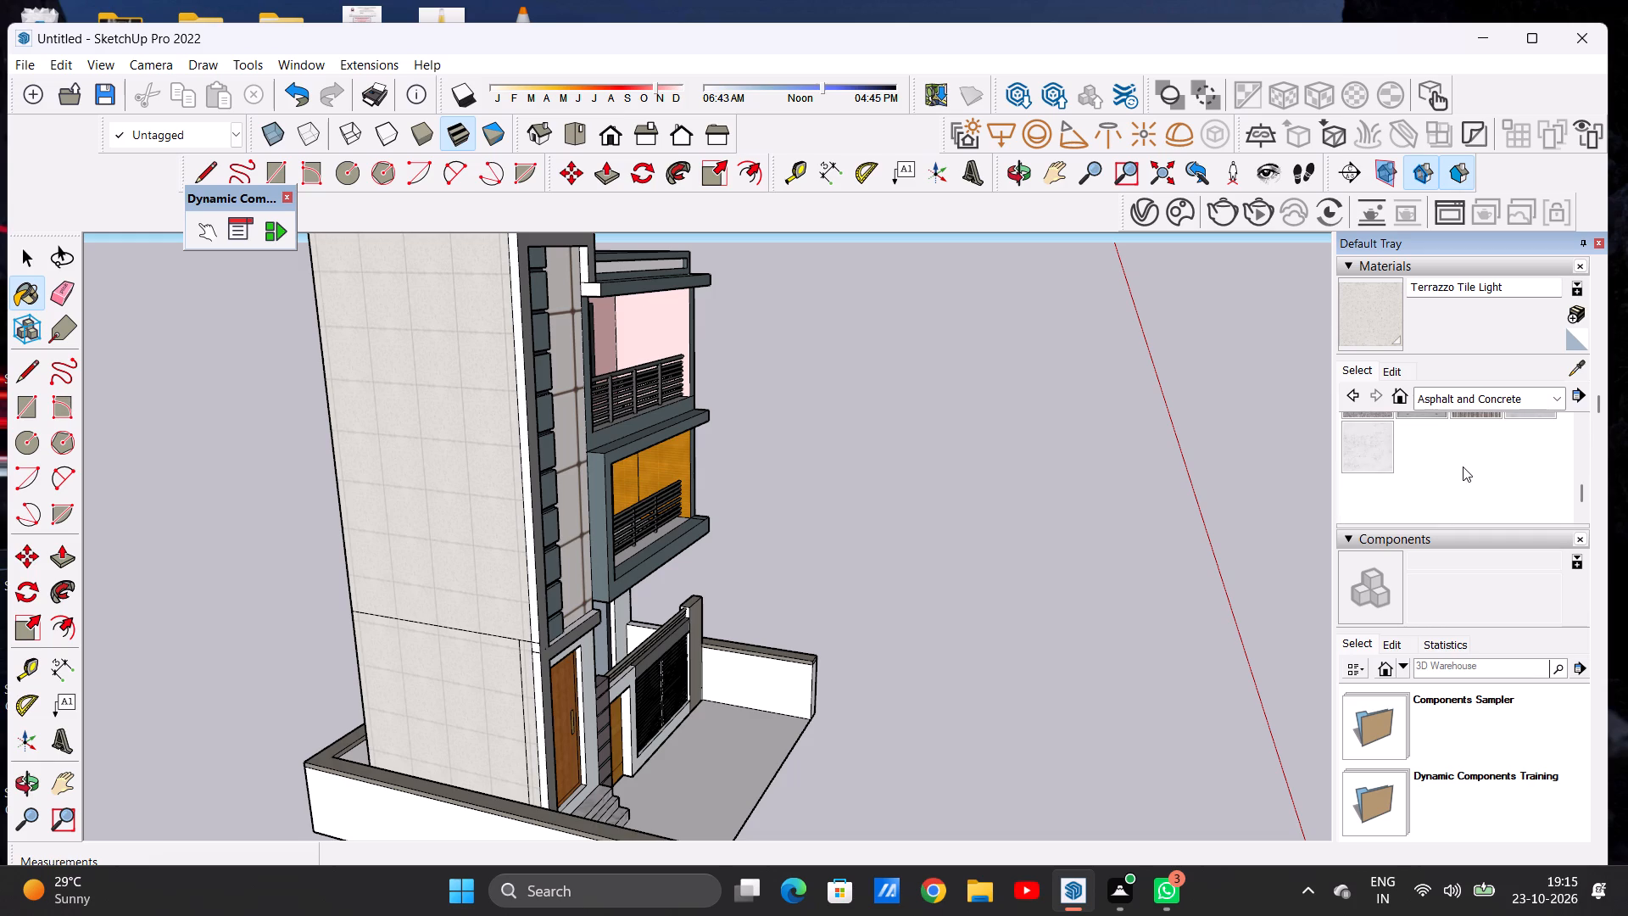
scroll(1463, 466, "up", 1)
left_click(1486, 400)
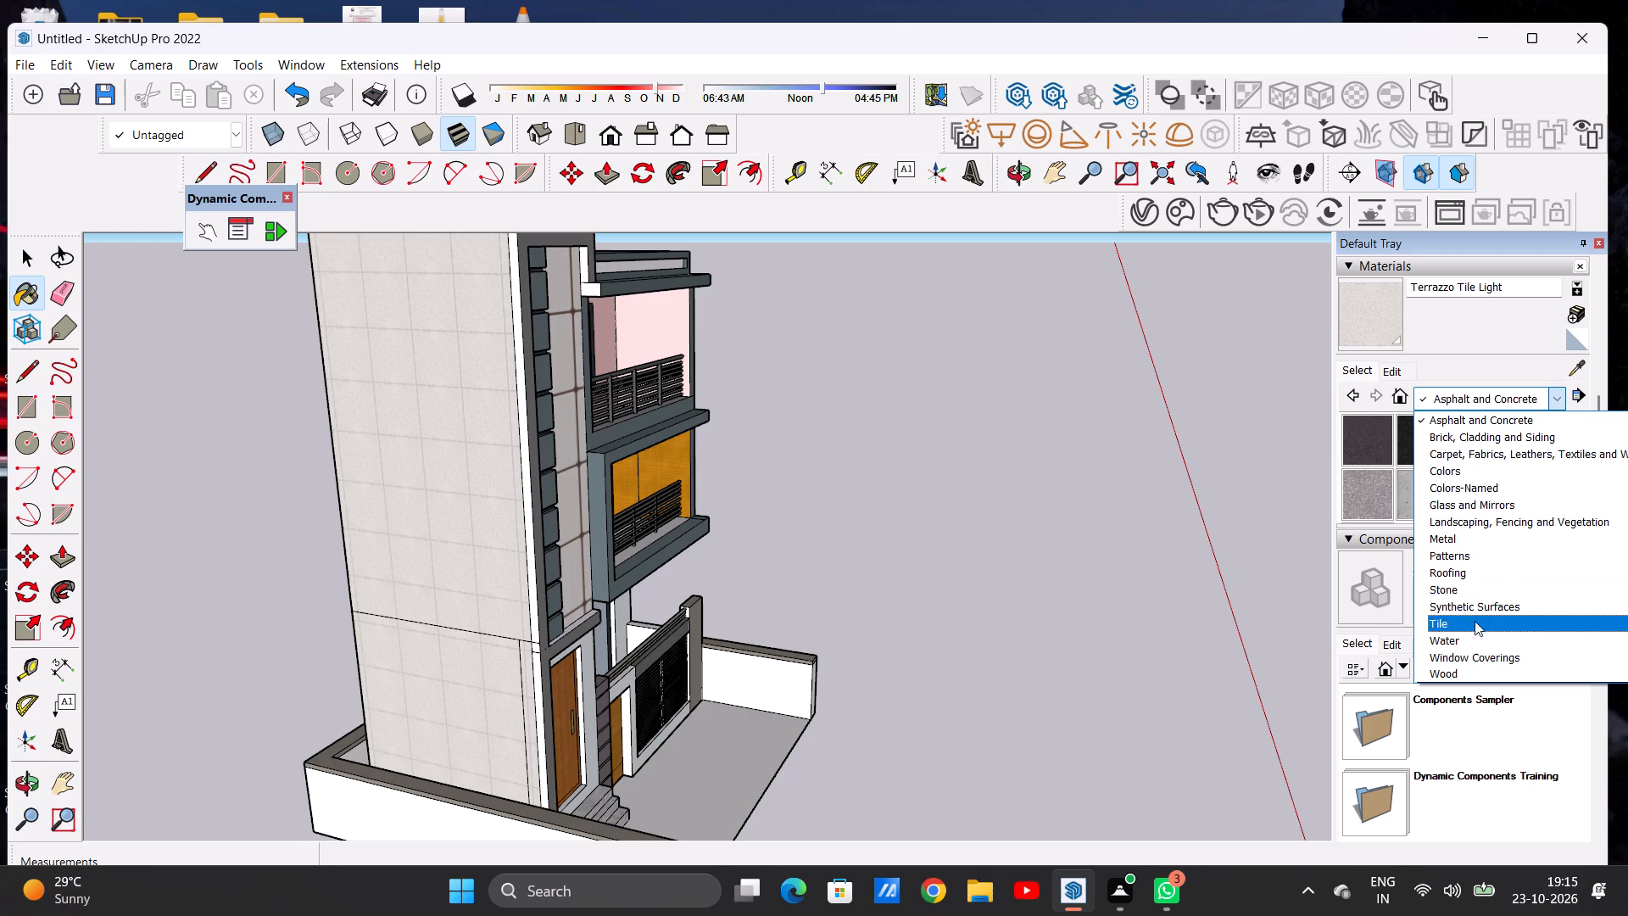
left_click(1490, 422)
scroll(1457, 499, "down", 1)
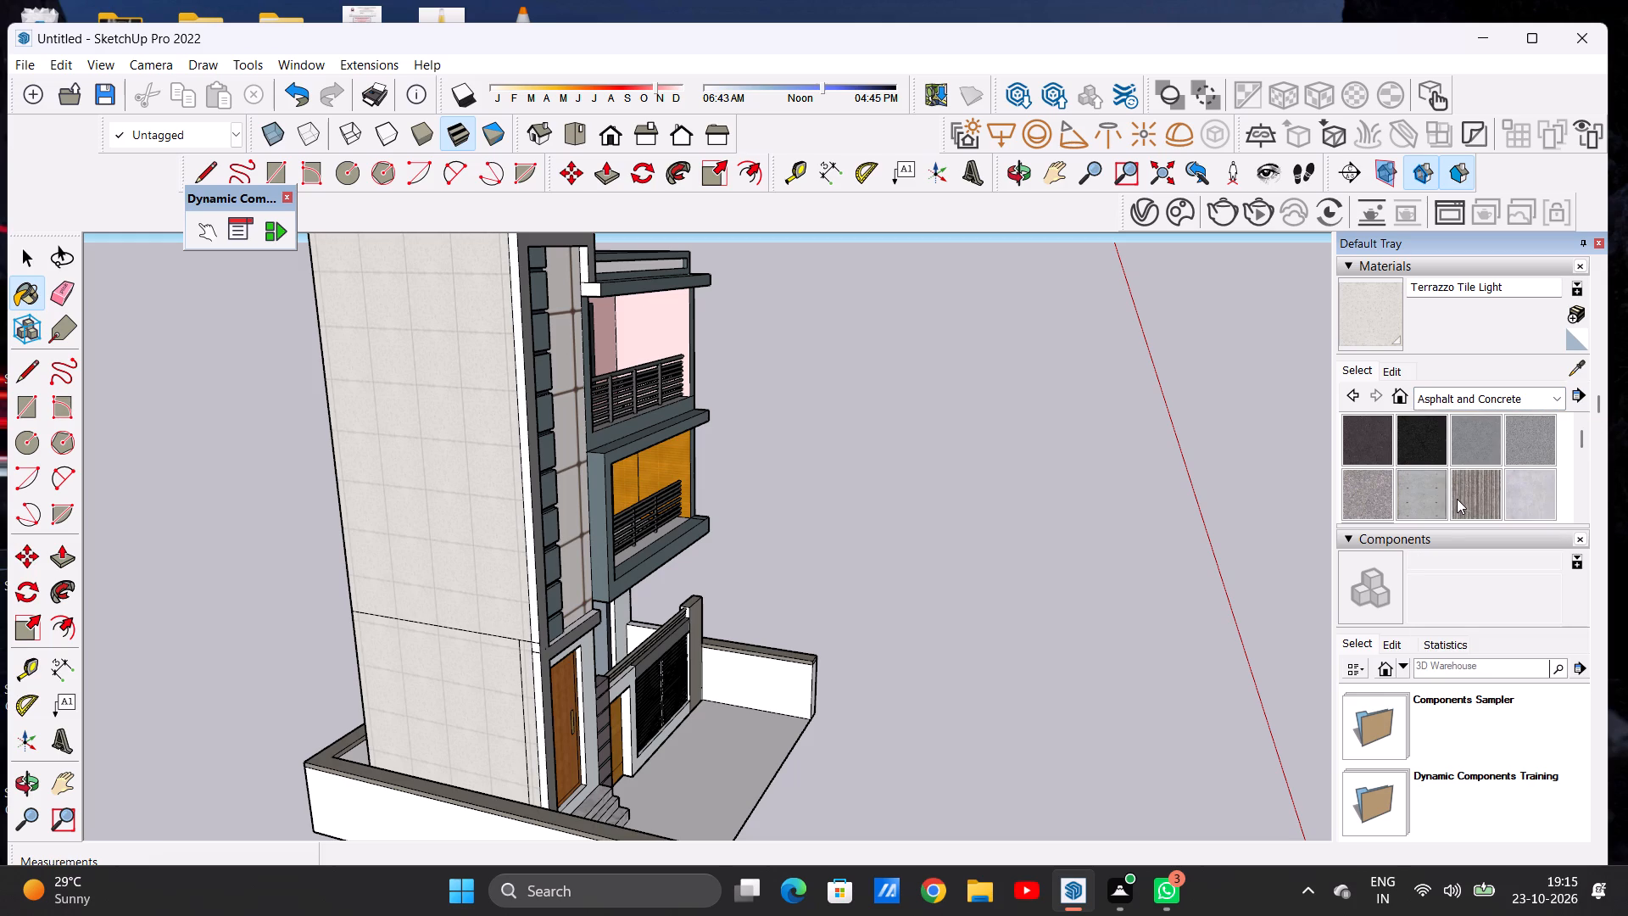
scroll(1462, 489, "up", 1)
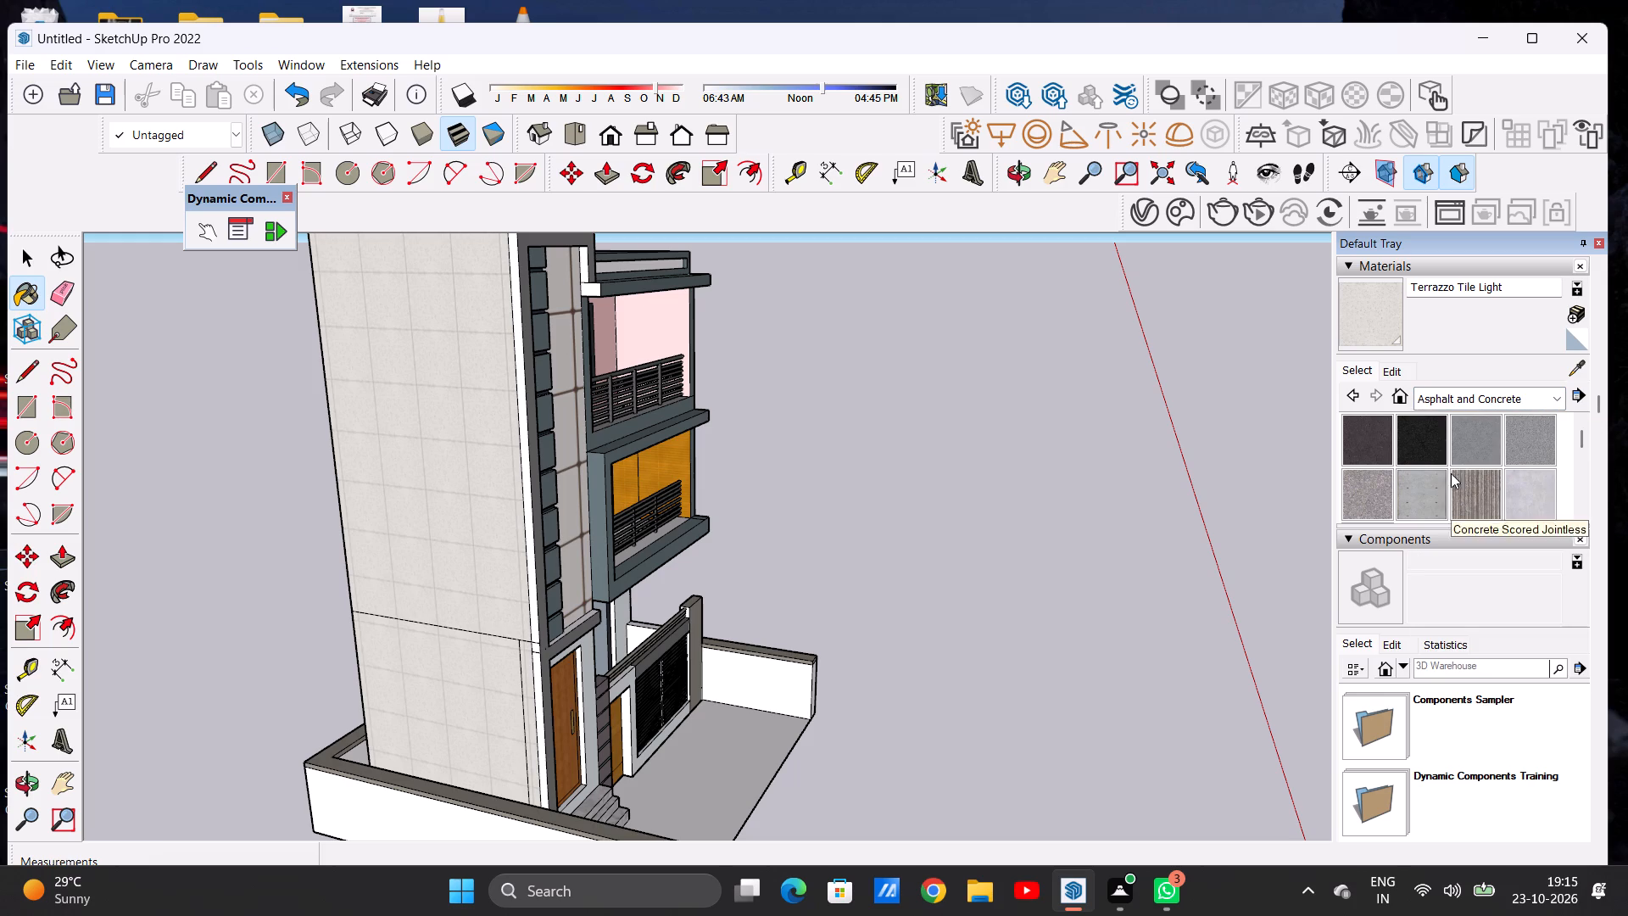
Try to paint the narrow white side edge of the tower's grey front frame with Asphalt New.
left_click(1368, 444)
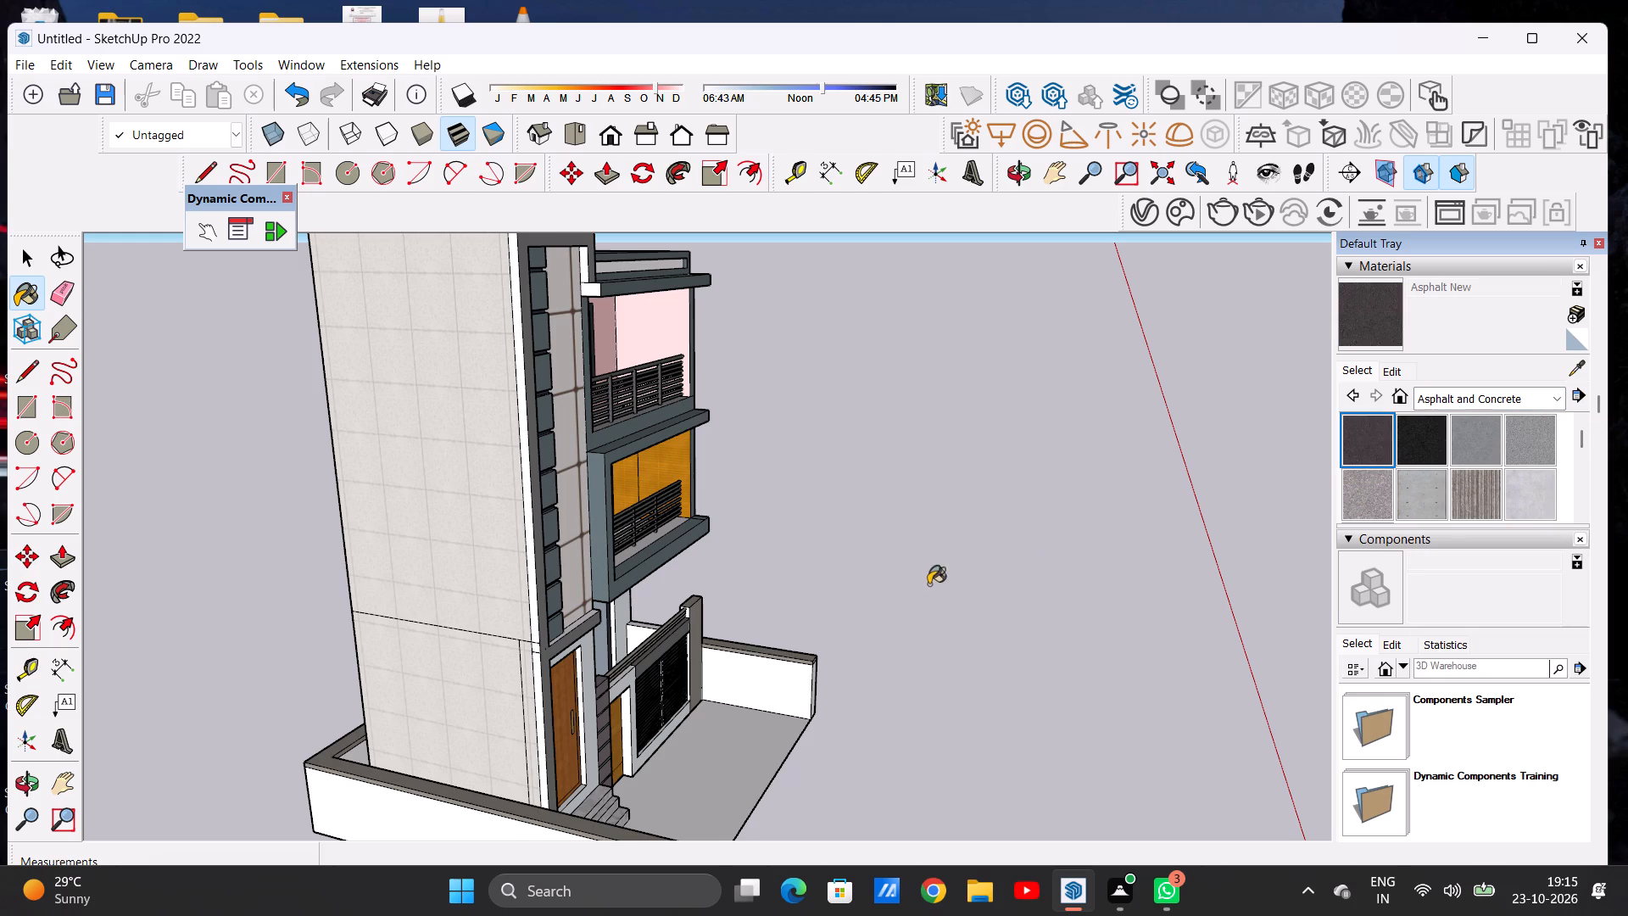
scroll(915, 598, "down", 4)
scroll(739, 486, "up", 7)
middle_click_drag(662, 500, 255, 541)
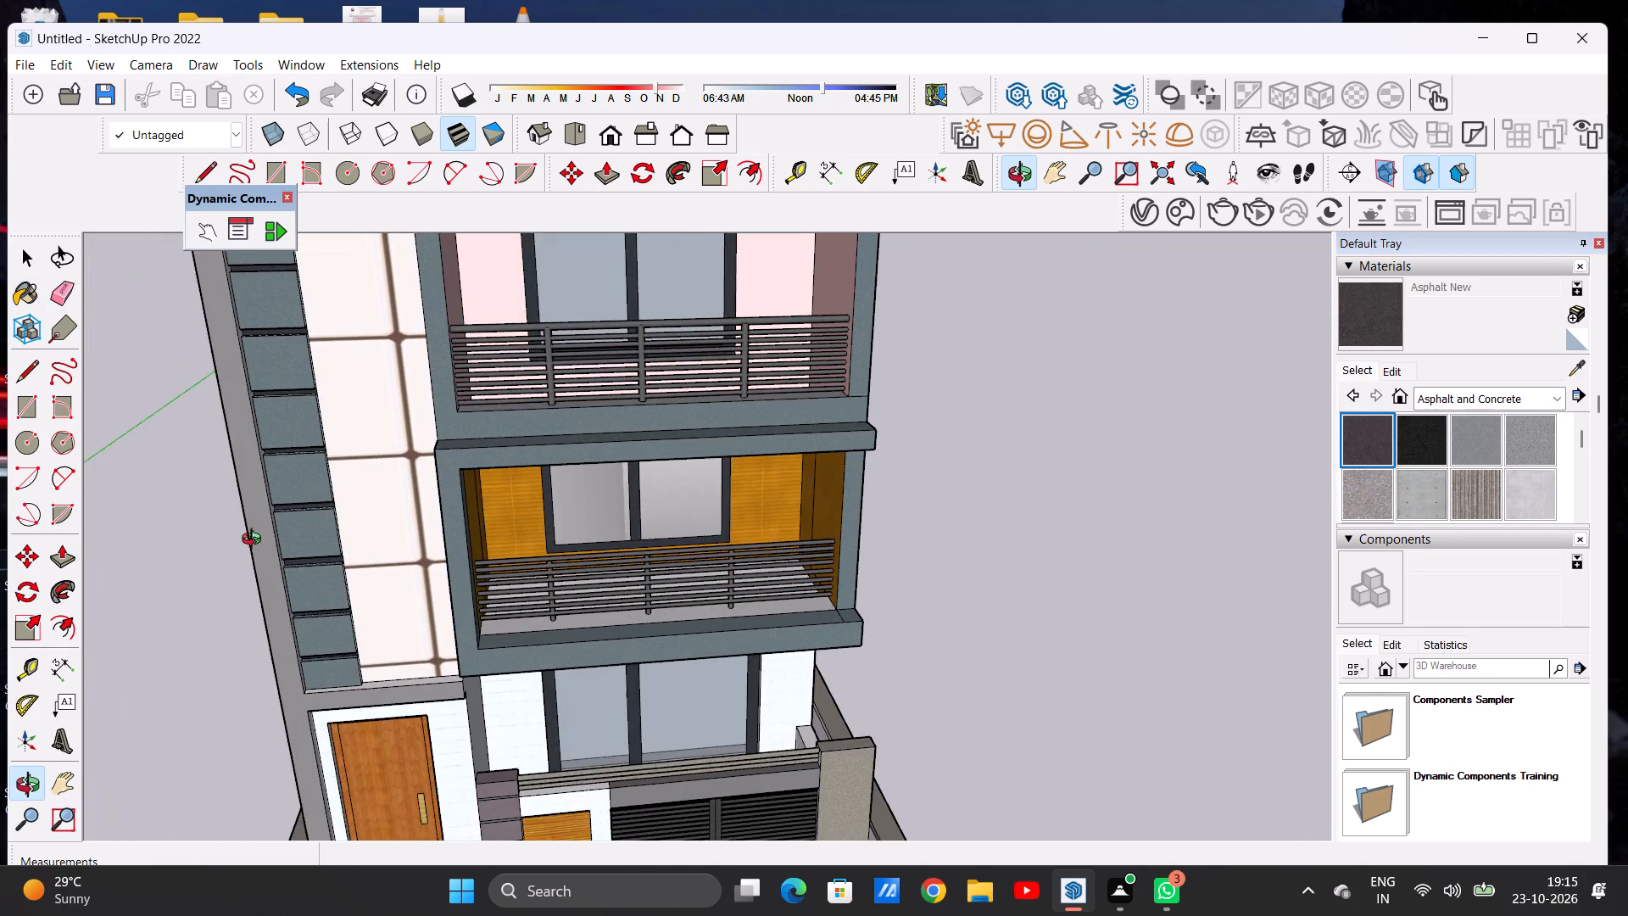
middle_click_drag(255, 541, 409, 560)
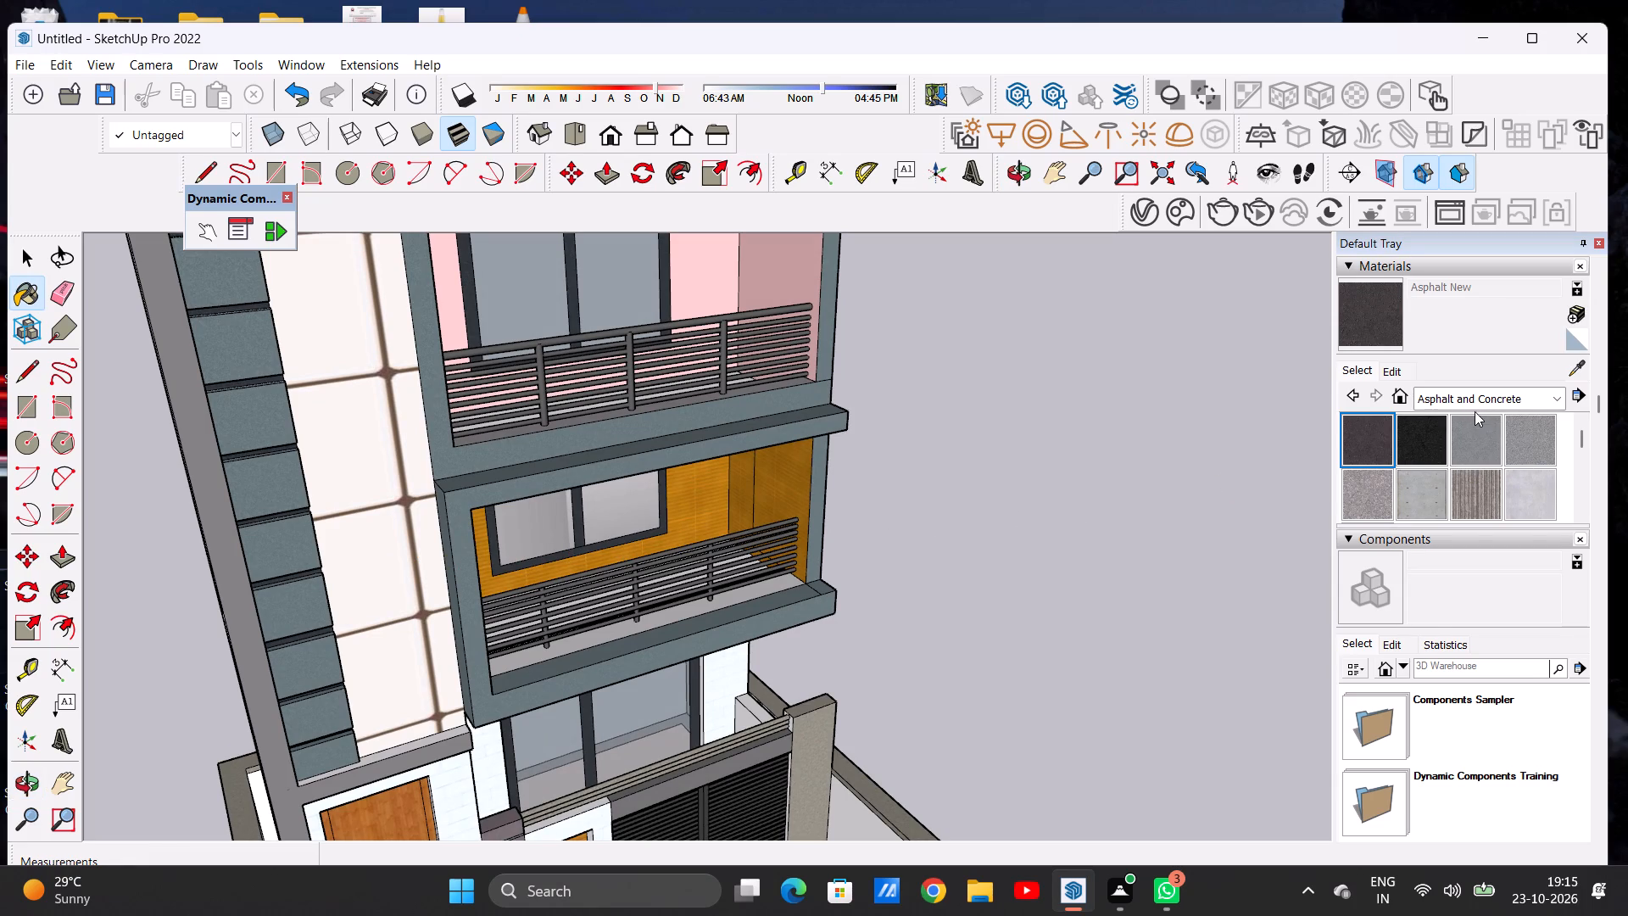
left_click(1466, 397)
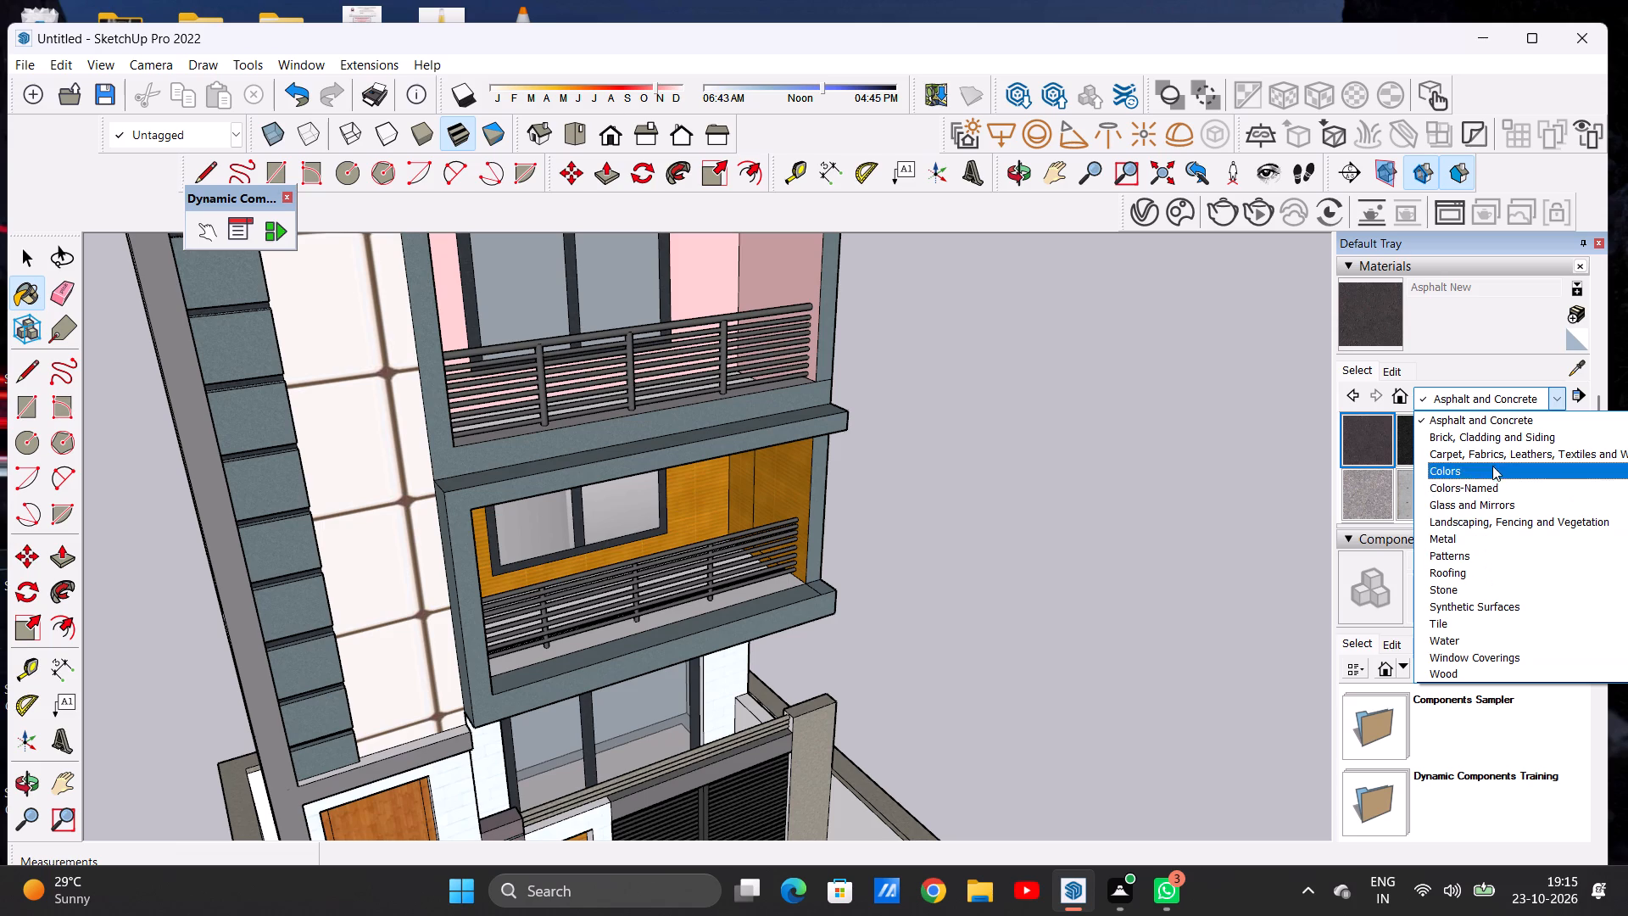
left_click(1494, 422)
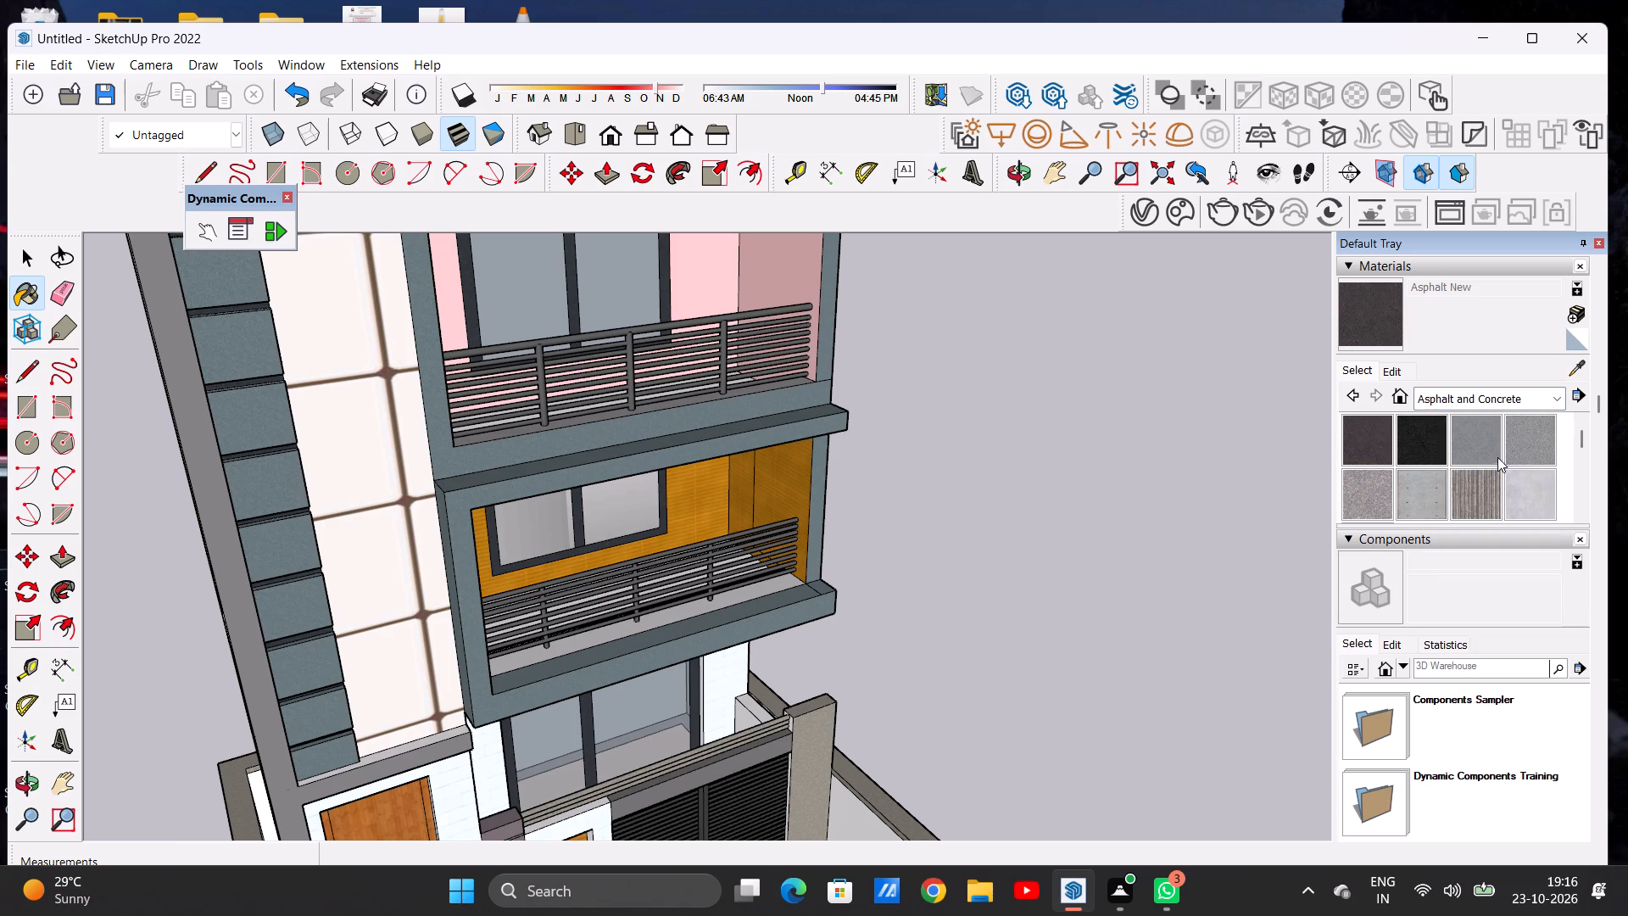
left_click(1375, 450)
scroll(1099, 472, "down", 3)
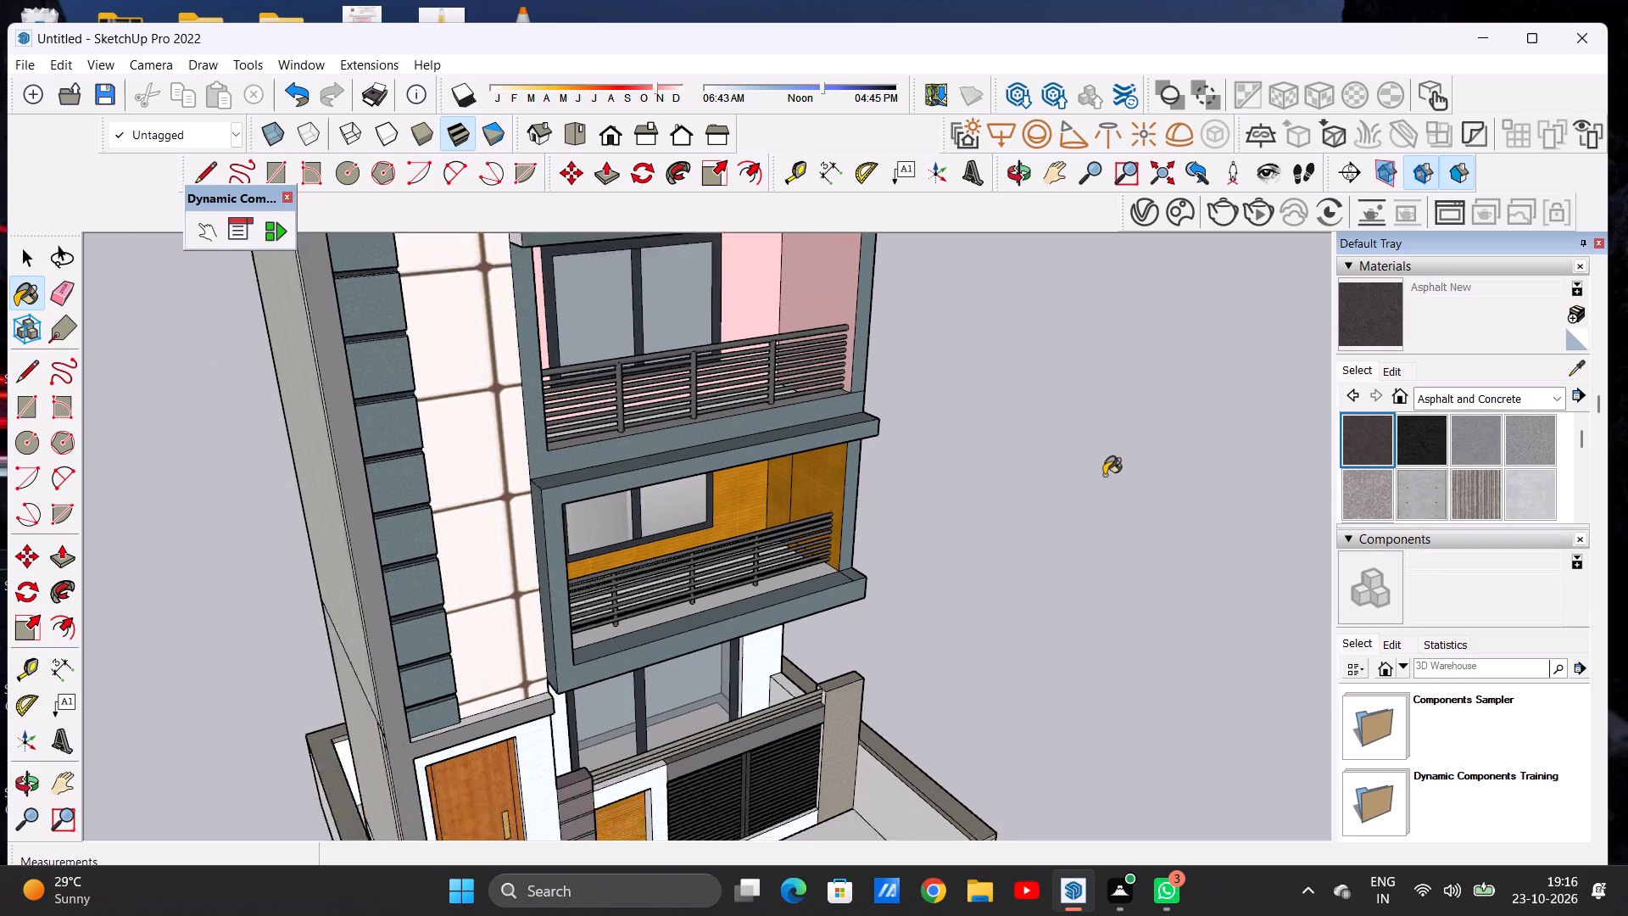
scroll(1104, 475, "down", 3)
middle_click_drag(621, 516, 647, 533)
scroll(564, 529, "up", 5)
scroll(562, 529, "down", 1)
scroll(562, 529, "up", 3)
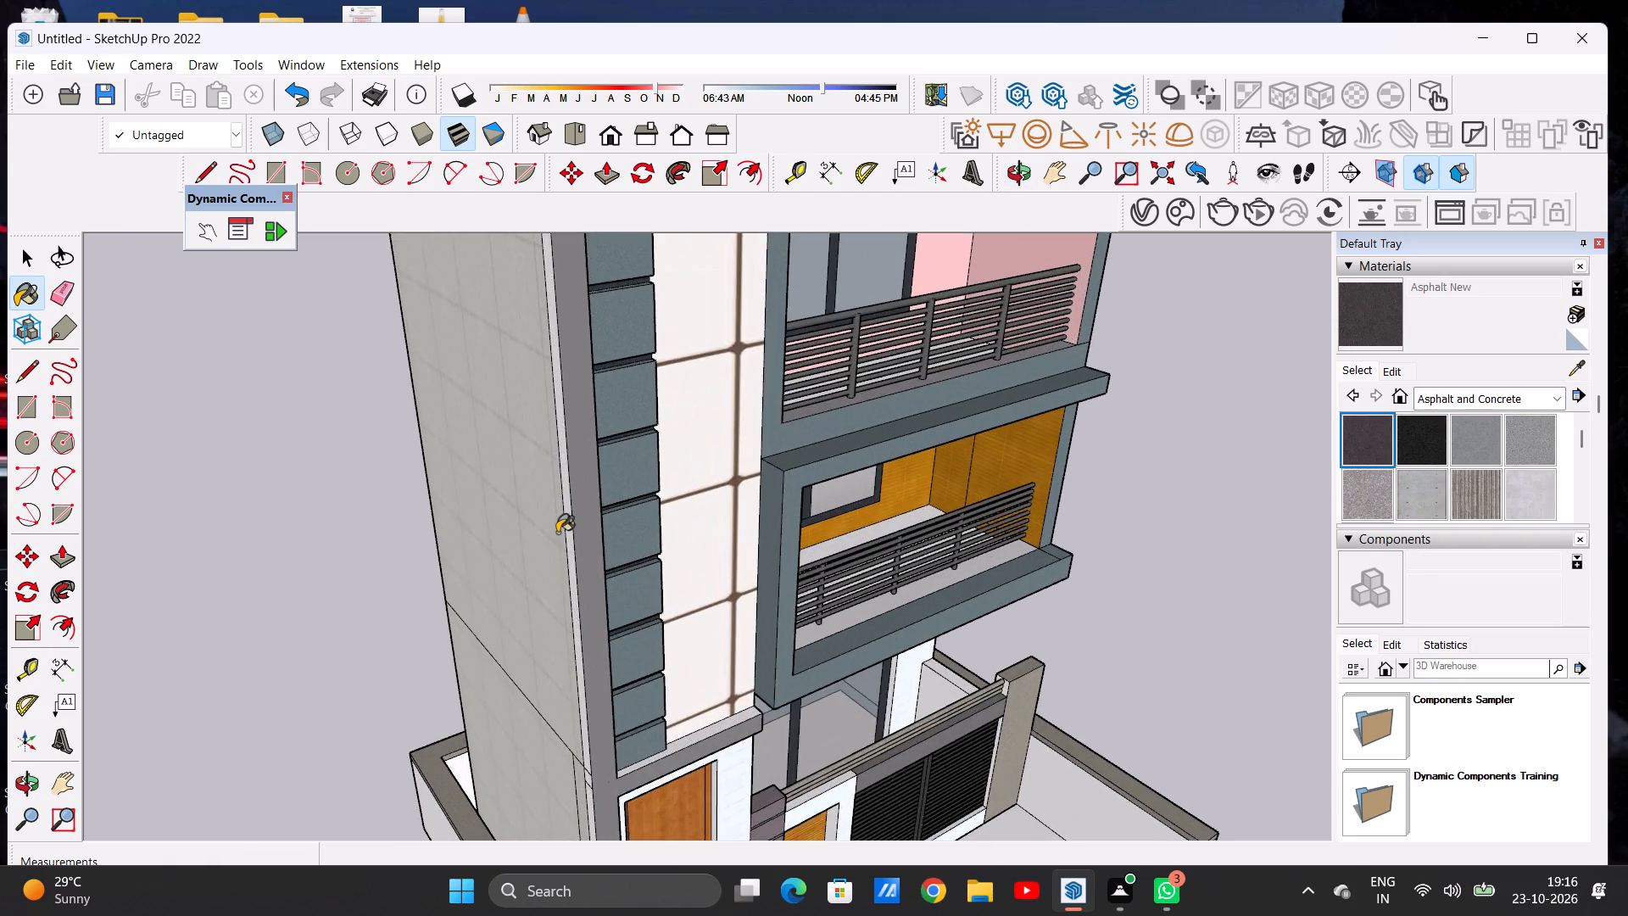
scroll(557, 533, "up", 10)
left_click(576, 524)
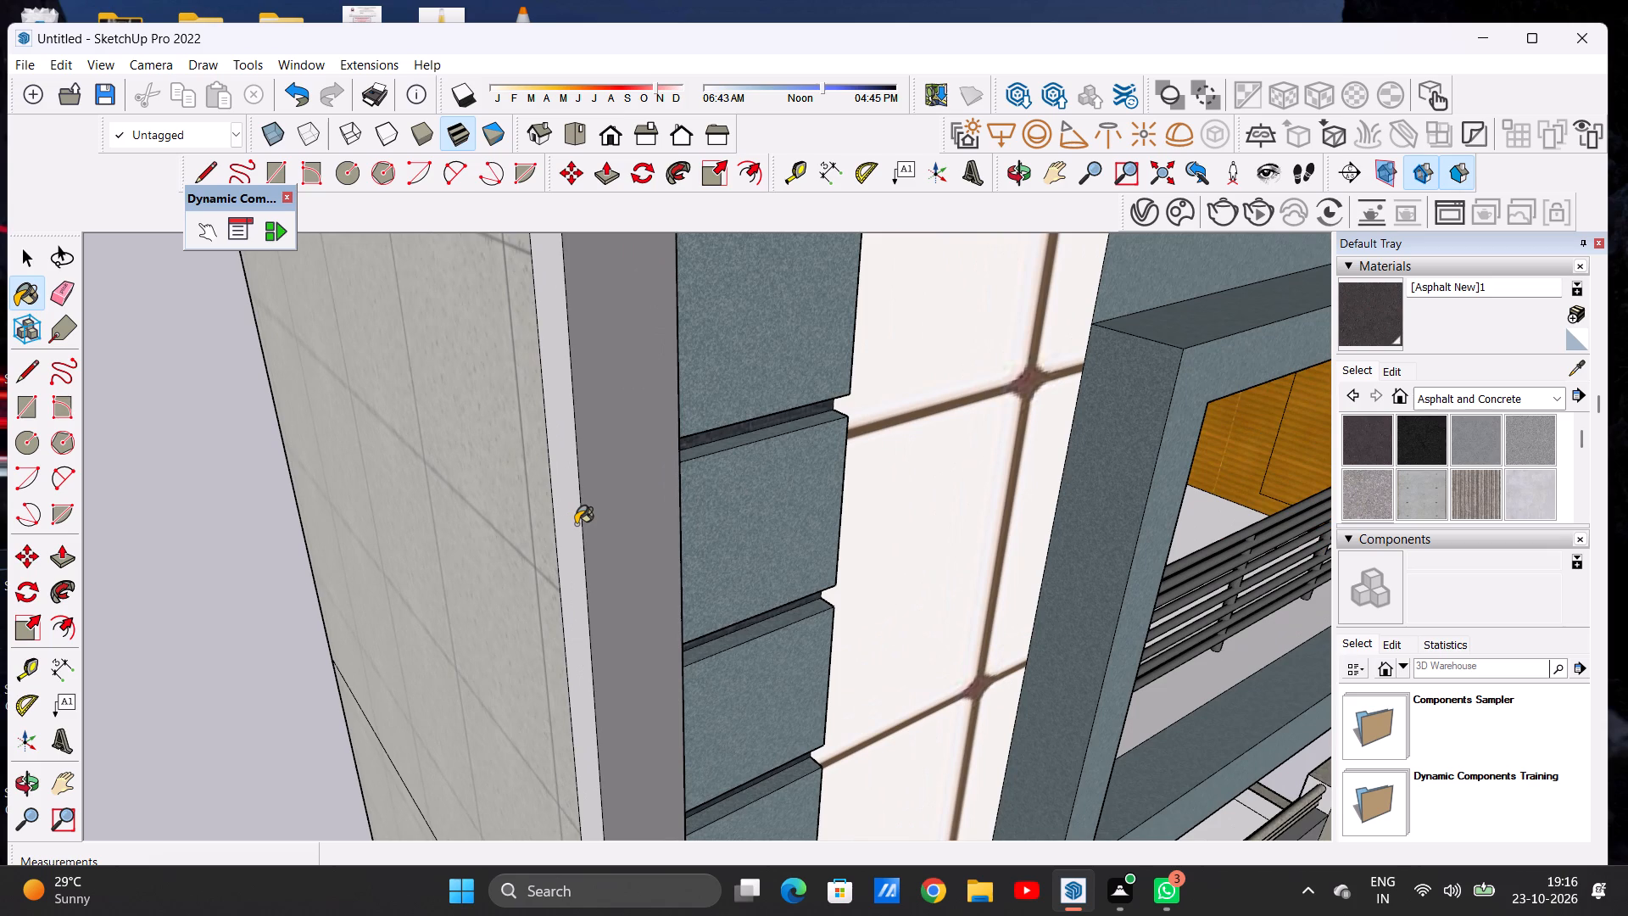
left_click(566, 529)
left_click(566, 529)
scroll(575, 531, "up", 8)
double_click(577, 531)
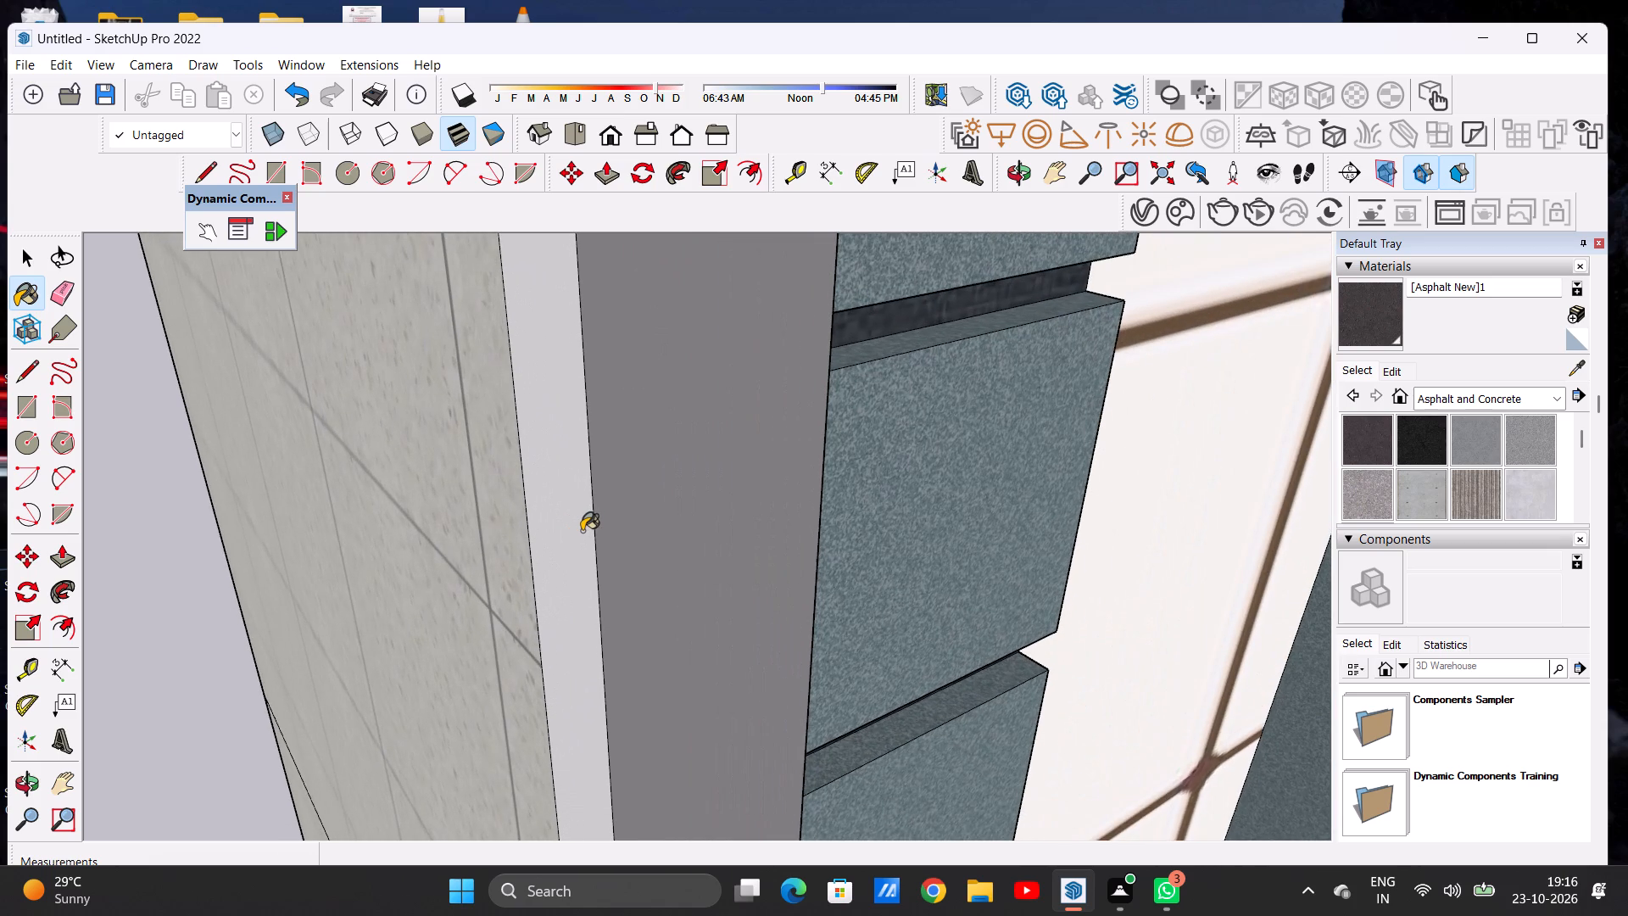
left_click(583, 536)
Review the whole house from the front and from the tiled side beside the balconies.
scroll(613, 605, "down", 1)
scroll(617, 612, "up", 1)
scroll(622, 614, "down", 8)
scroll(653, 579, "up", 1)
scroll(653, 579, "down", 19)
middle_click_drag(871, 552, 644, 516)
scroll(646, 530, "down", 9)
key("space")
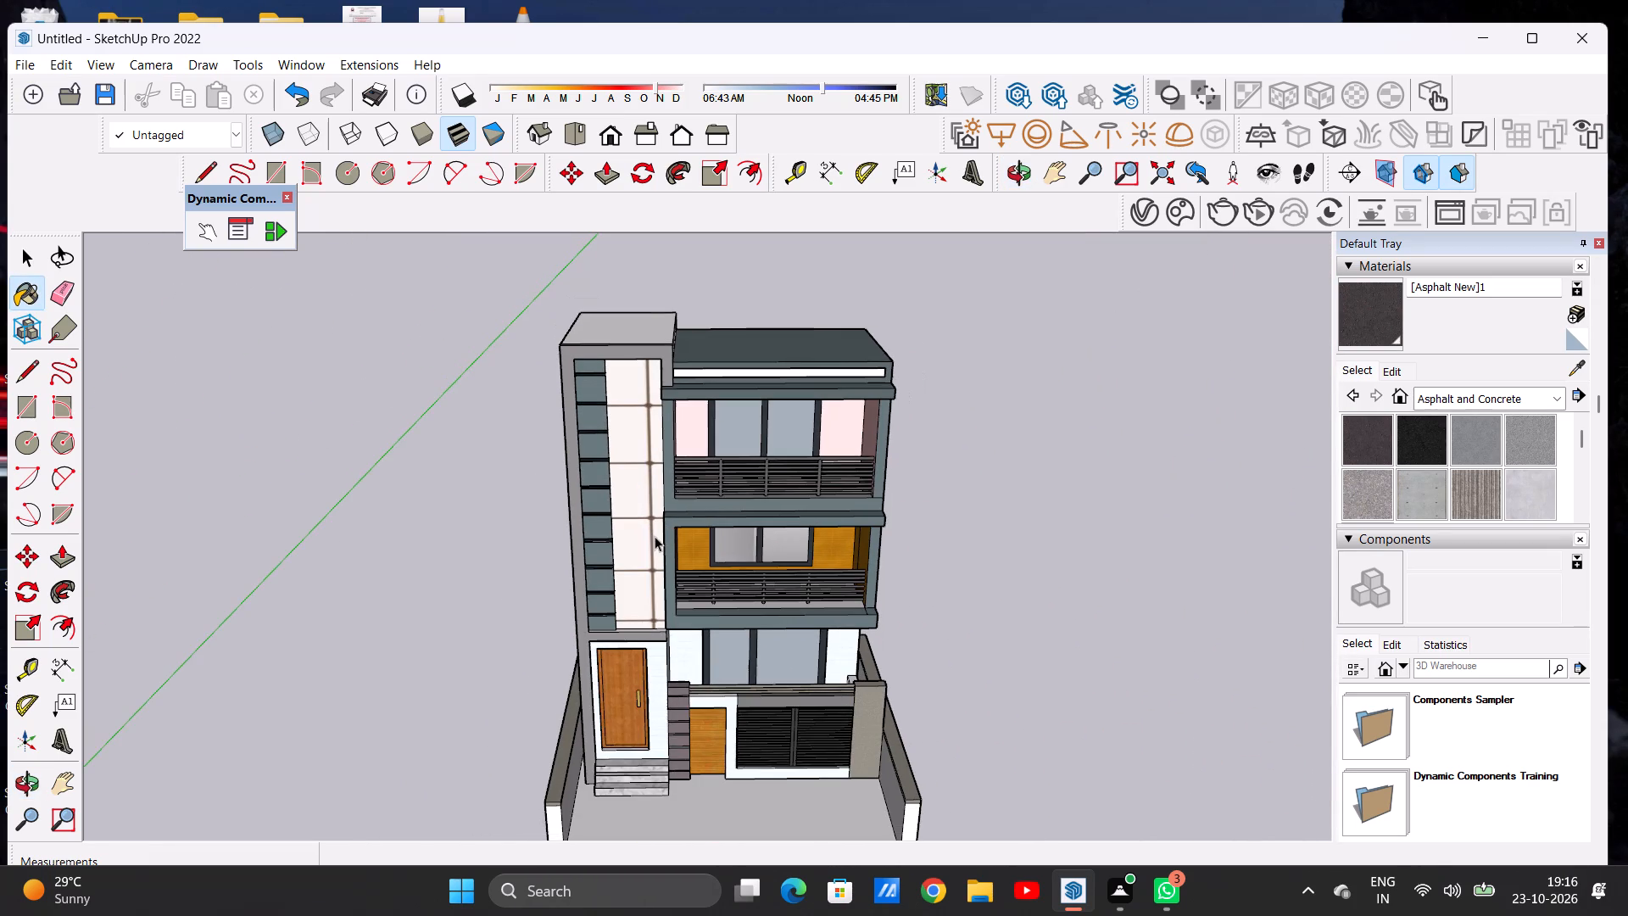
scroll(722, 446, "down", 5)
scroll(773, 412, "up", 7)
middle_click_drag(794, 556, 799, 419)
scroll(695, 463, "down", 7)
middle_click_drag(896, 510, 397, 520)
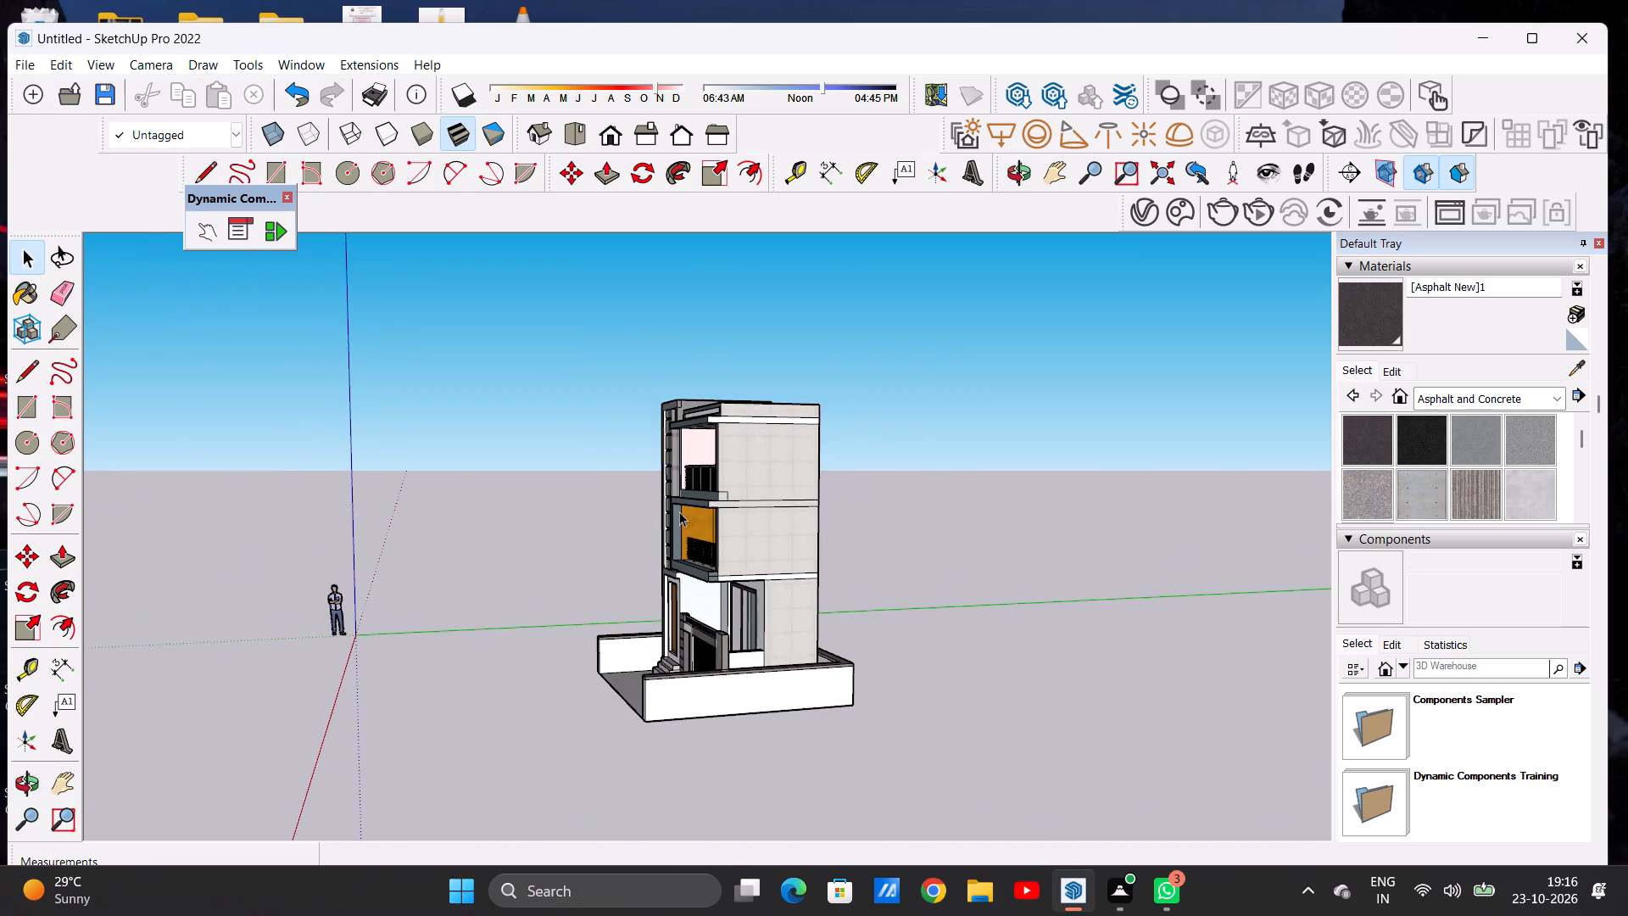
Paint the three white slab bands along the balcony-side wall with Formica Speckled Grey from Synthetic Surfaces.
scroll(684, 500, "up", 5)
left_click(1441, 400)
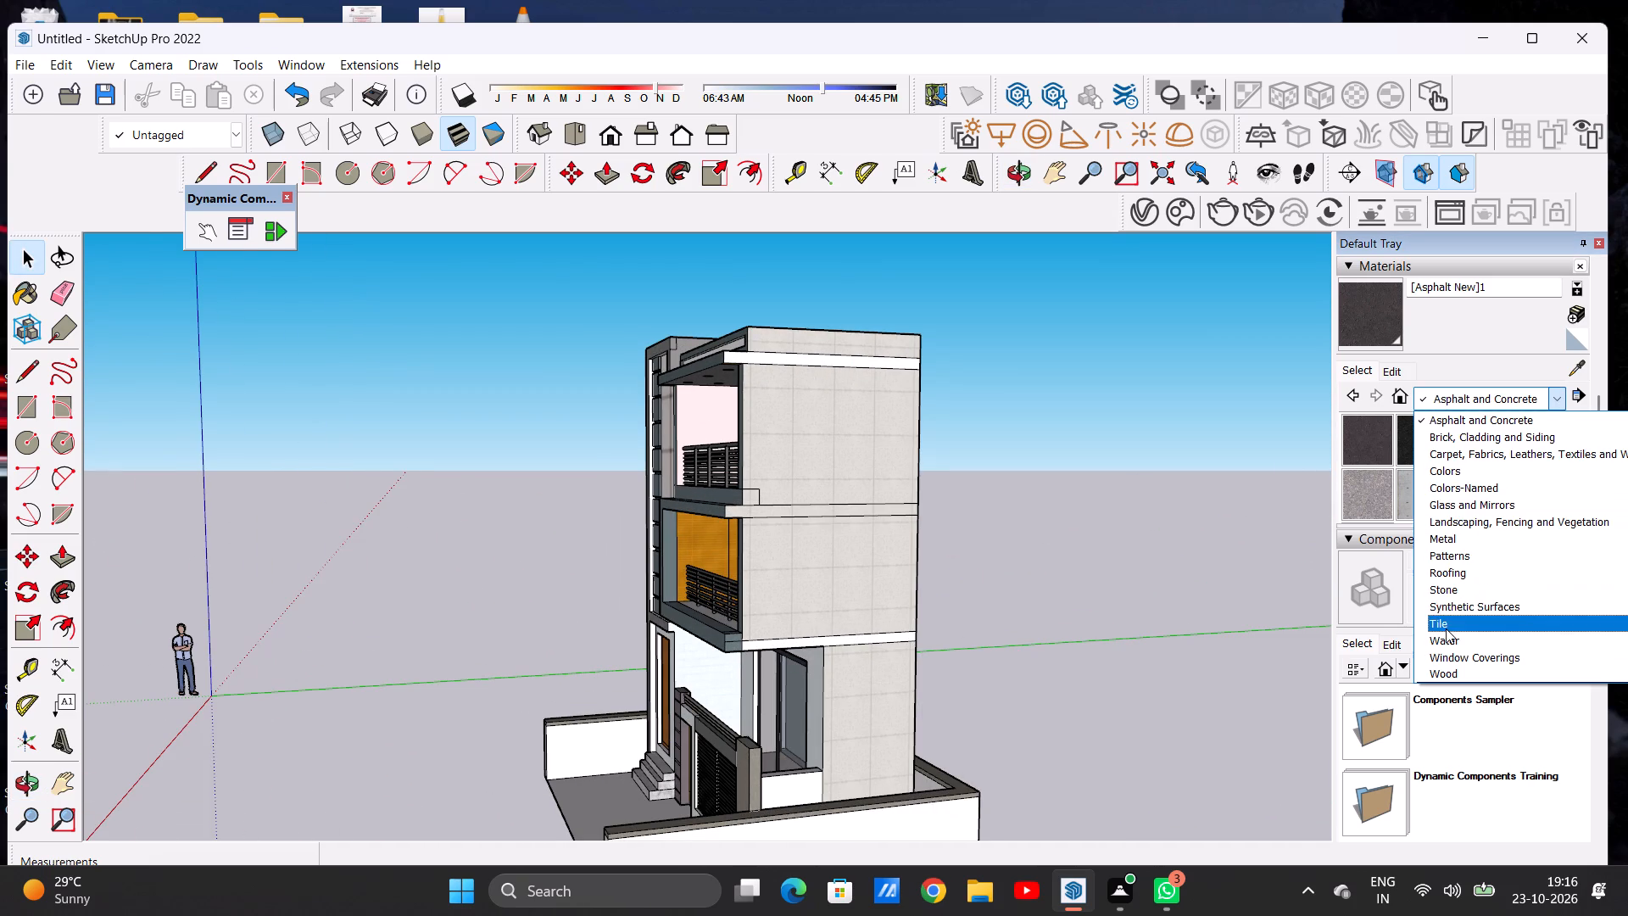
left_click(1450, 612)
left_click(1417, 511)
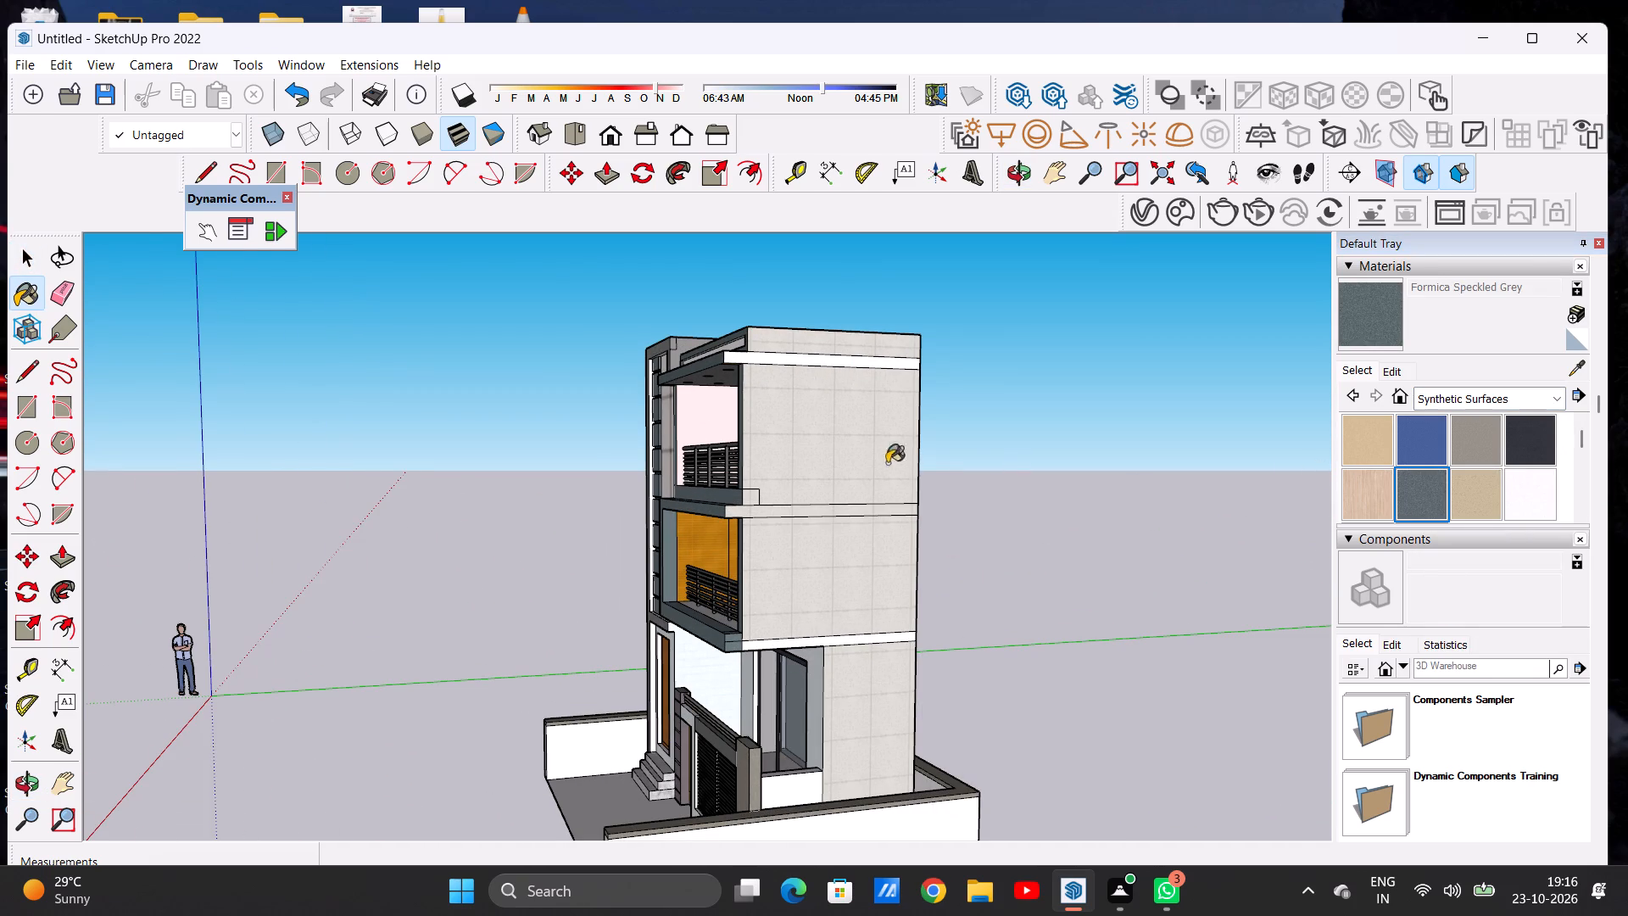
scroll(795, 369, "up", 10)
left_click(731, 363)
scroll(794, 331, "down", 7)
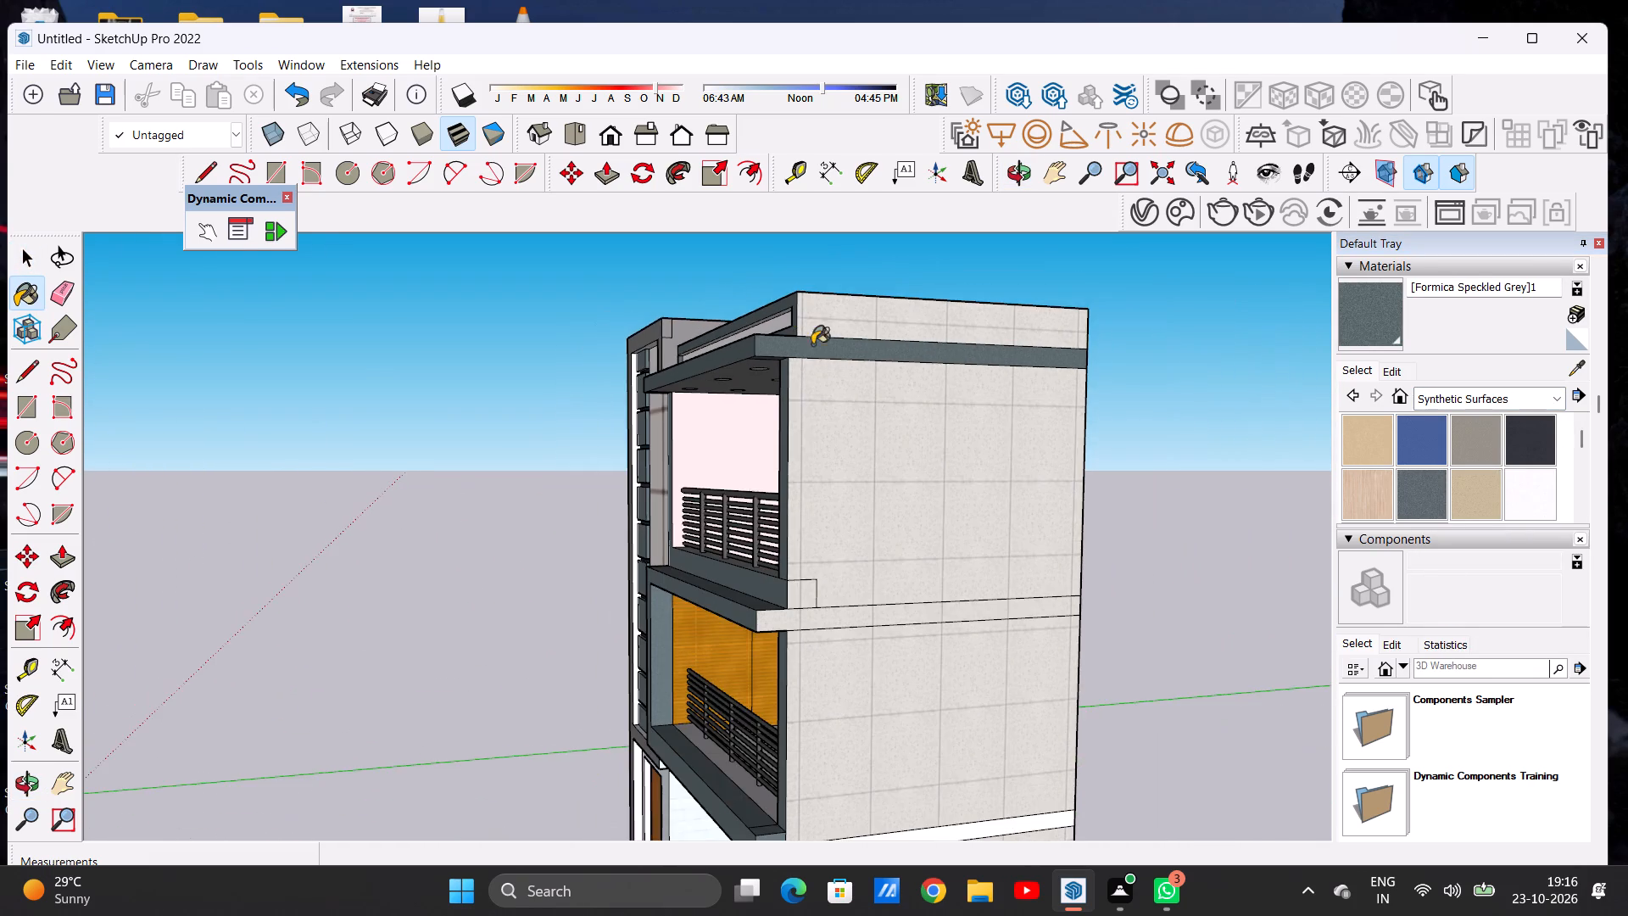
scroll(794, 627, "up", 7)
left_click(790, 619)
scroll(768, 575, "down", 14)
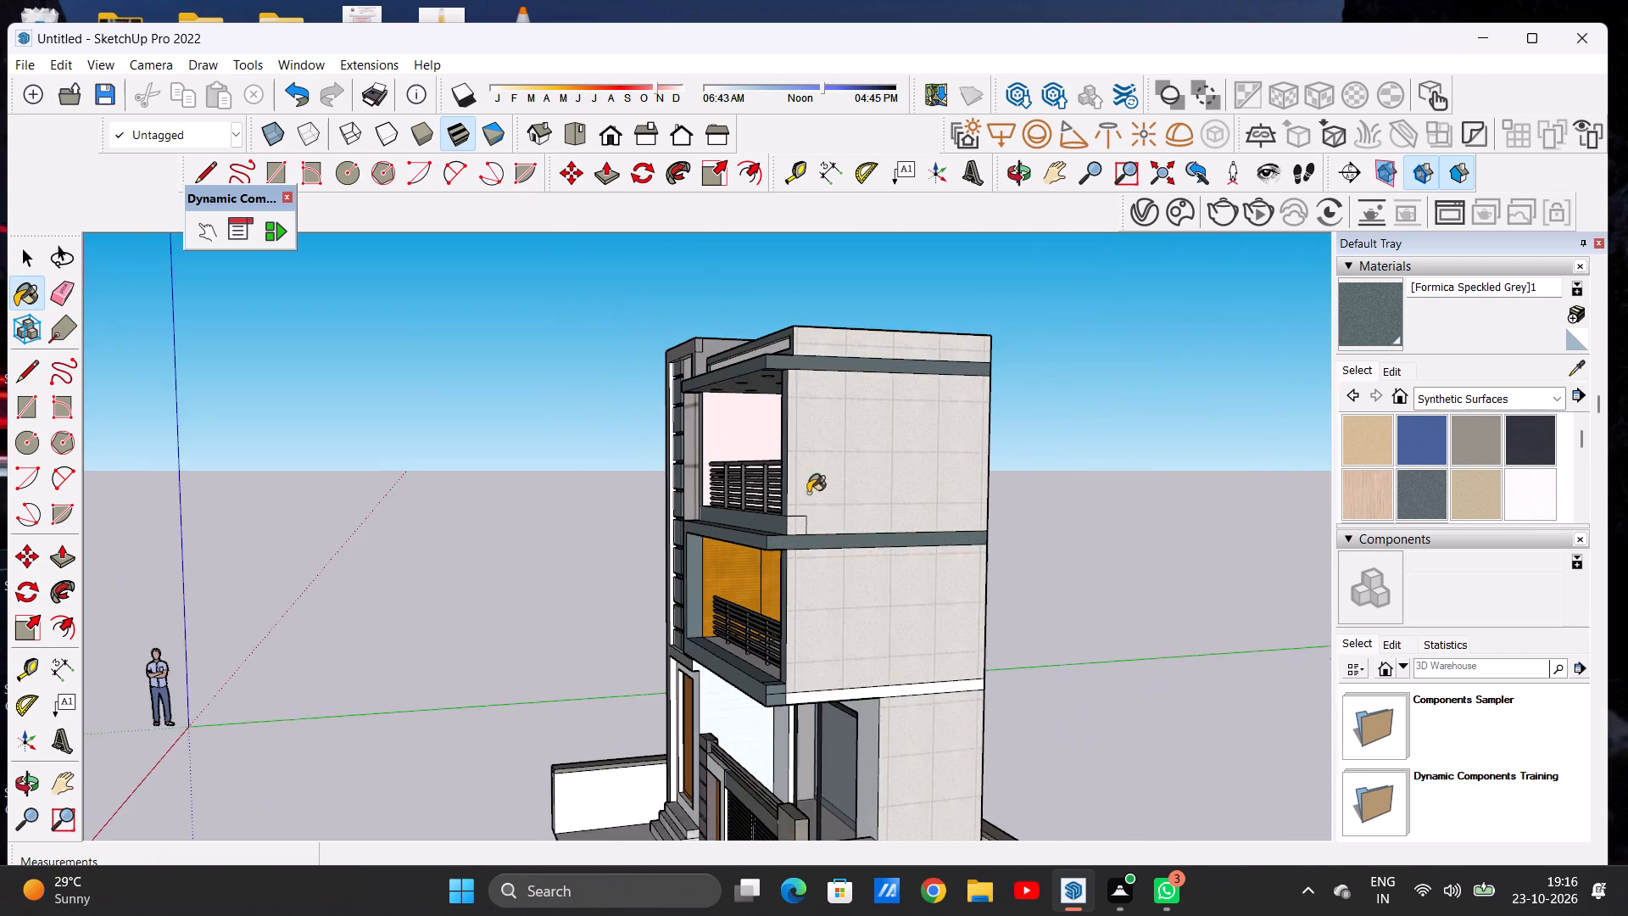
scroll(768, 734, "up", 3)
scroll(779, 728, "down", 1)
scroll(779, 728, "up", 9)
left_click(855, 583)
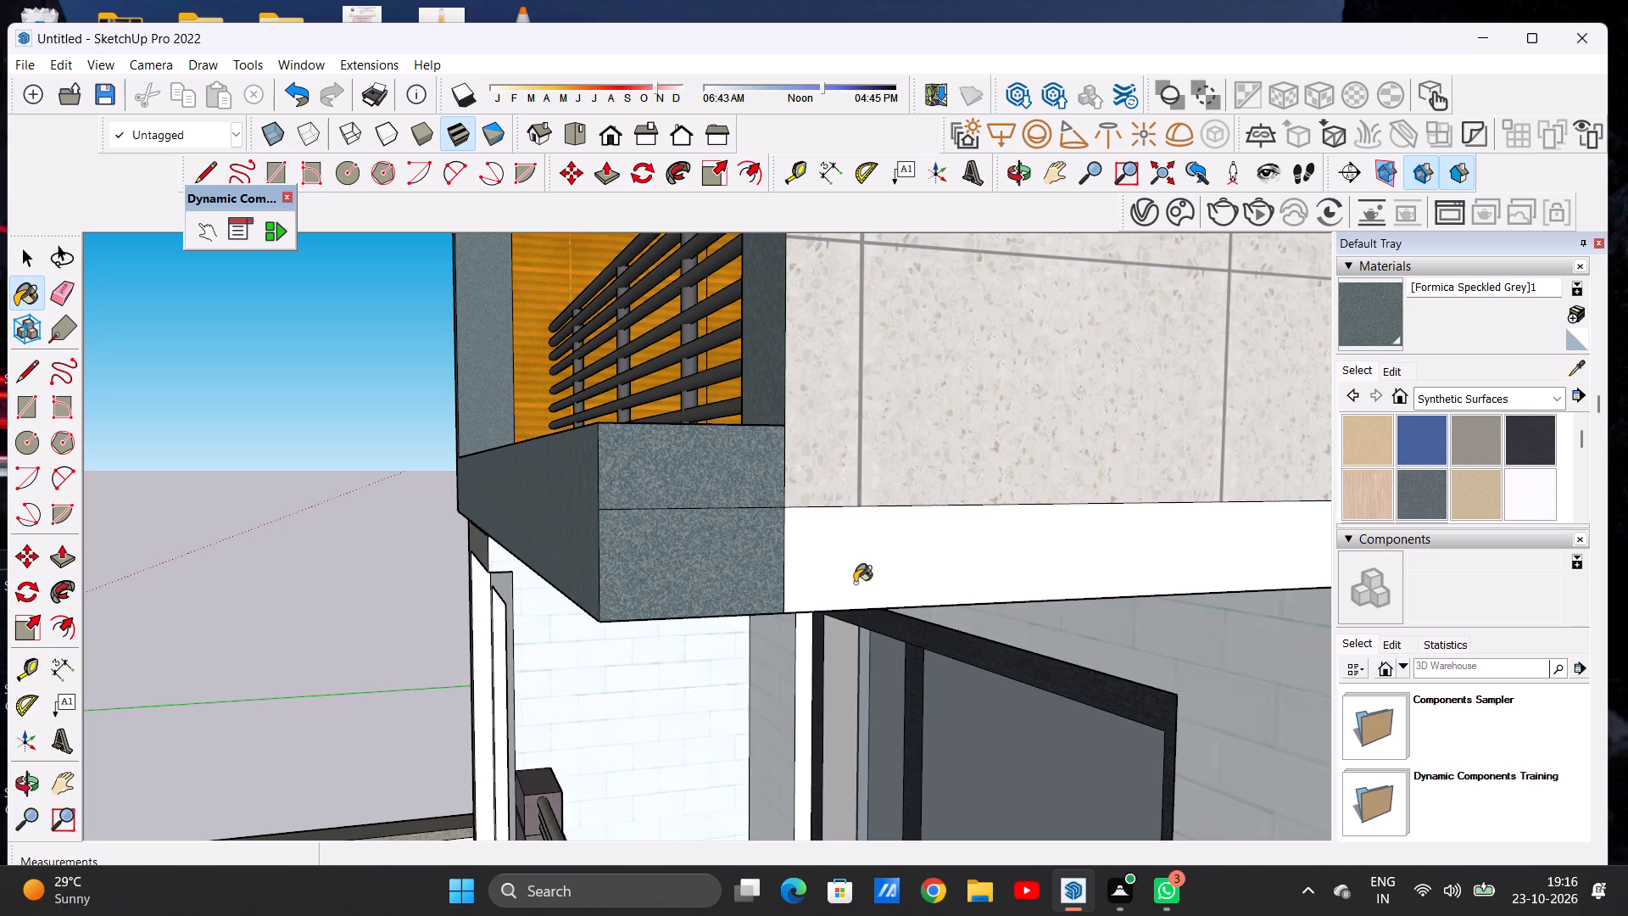
scroll(827, 564, "down", 20)
scroll(827, 564, "down", 5)
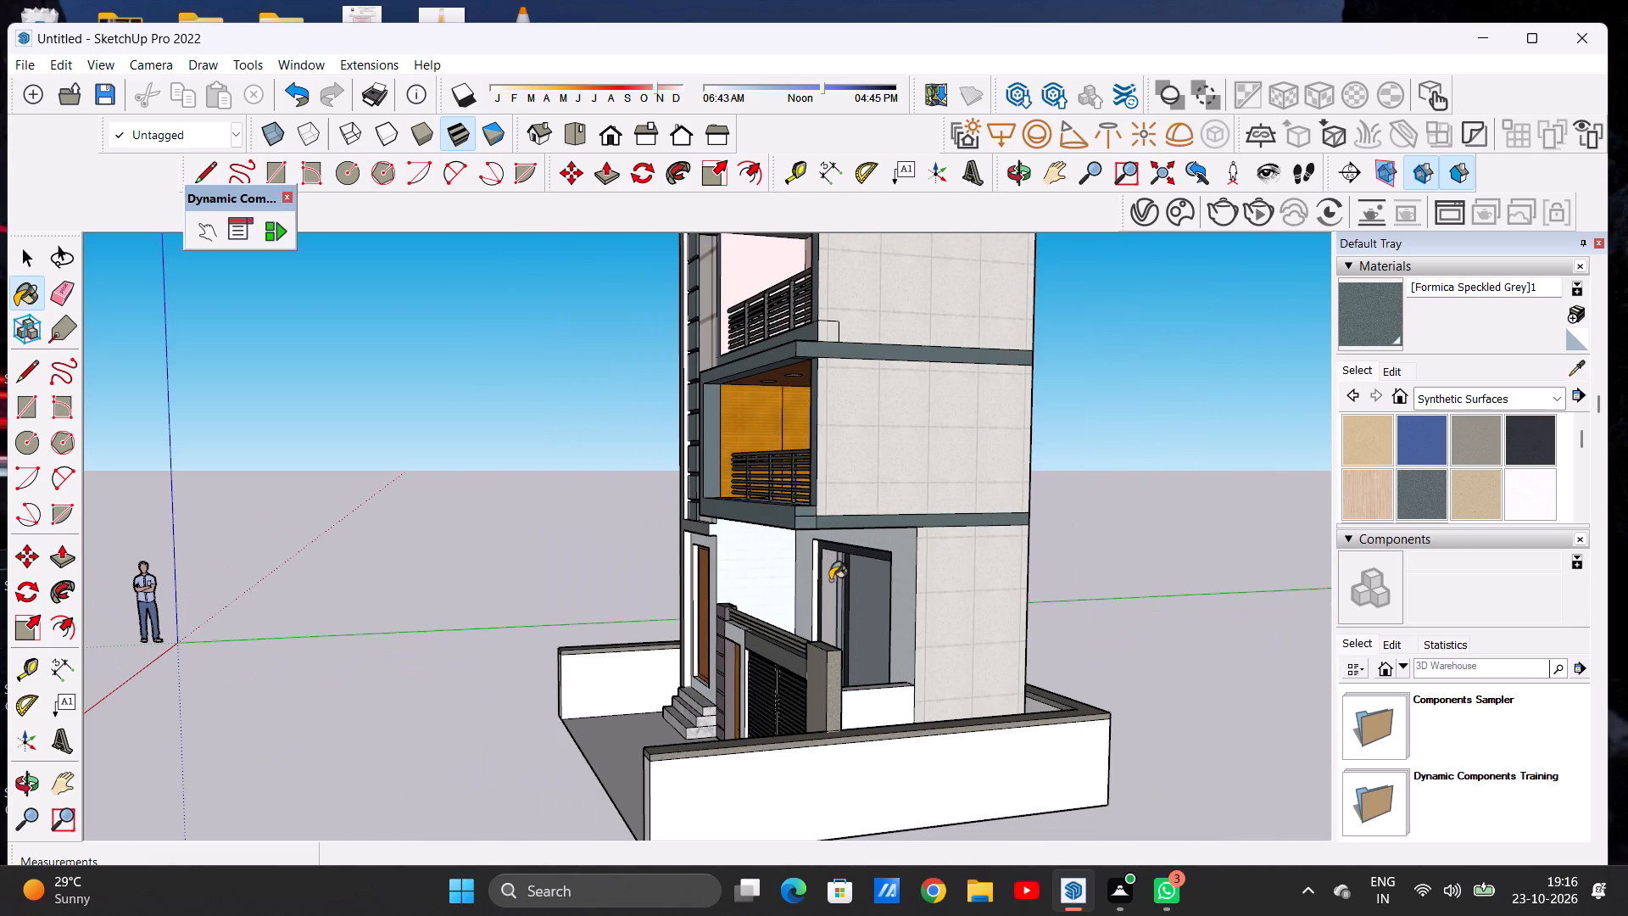
Paint the top and middle white slab bands on the rear wall with Formica Speckled Grey.
middle_click_drag(800, 695, 833, 774)
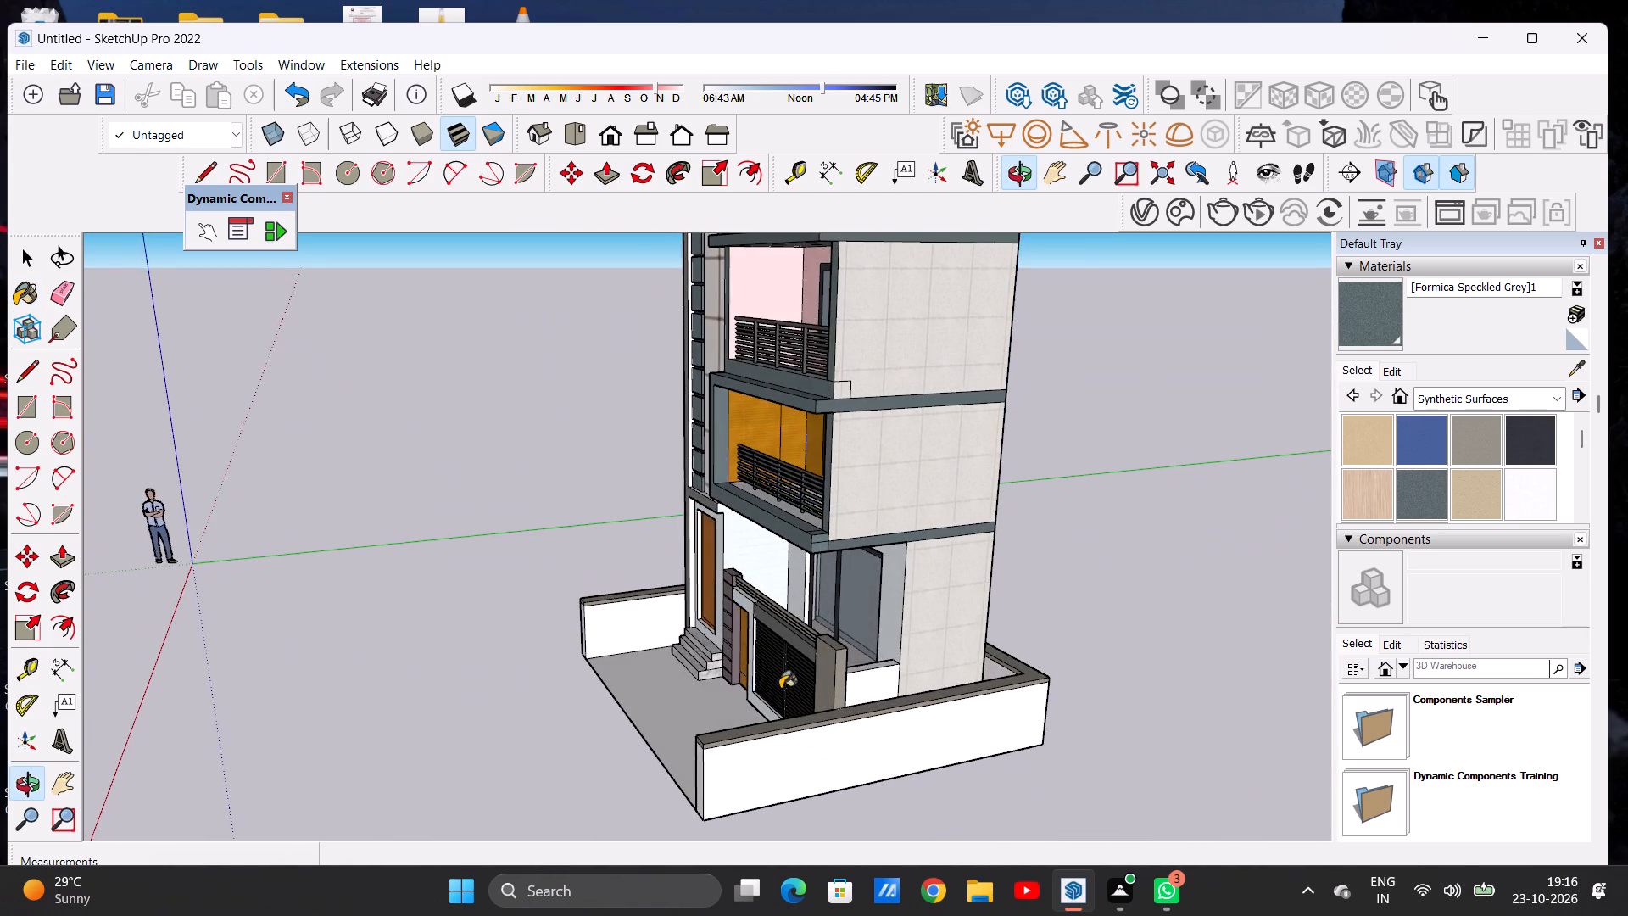
scroll(780, 686, "down", 6)
middle_click_drag(1005, 600, 542, 567)
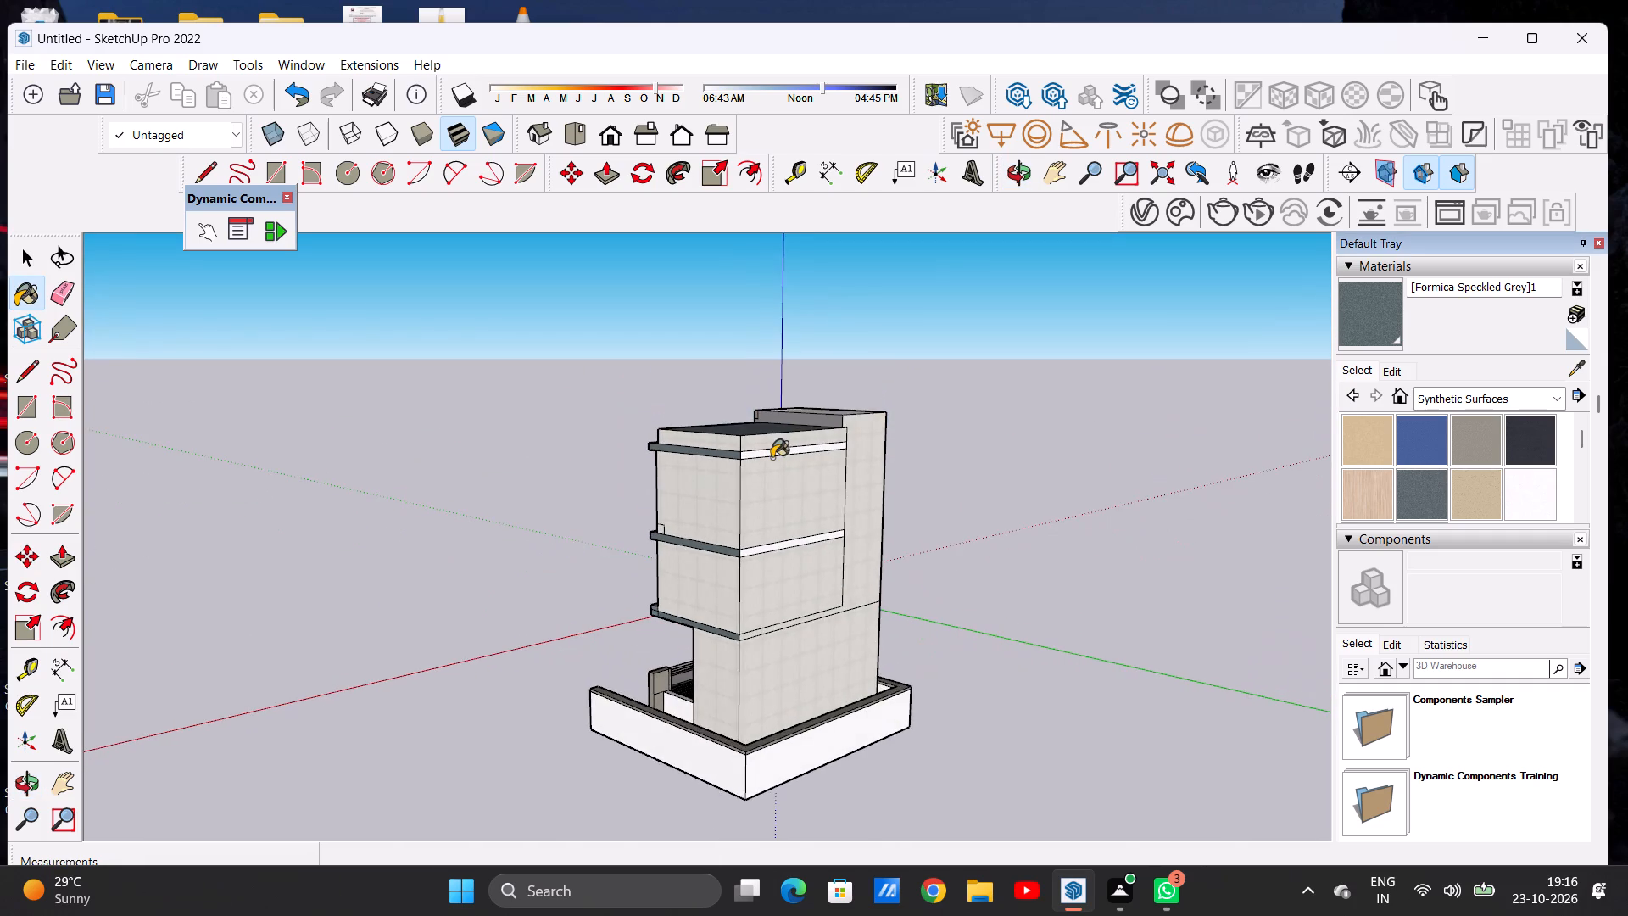
scroll(774, 458, "up", 13)
left_click(683, 449)
scroll(683, 449, "down", 7)
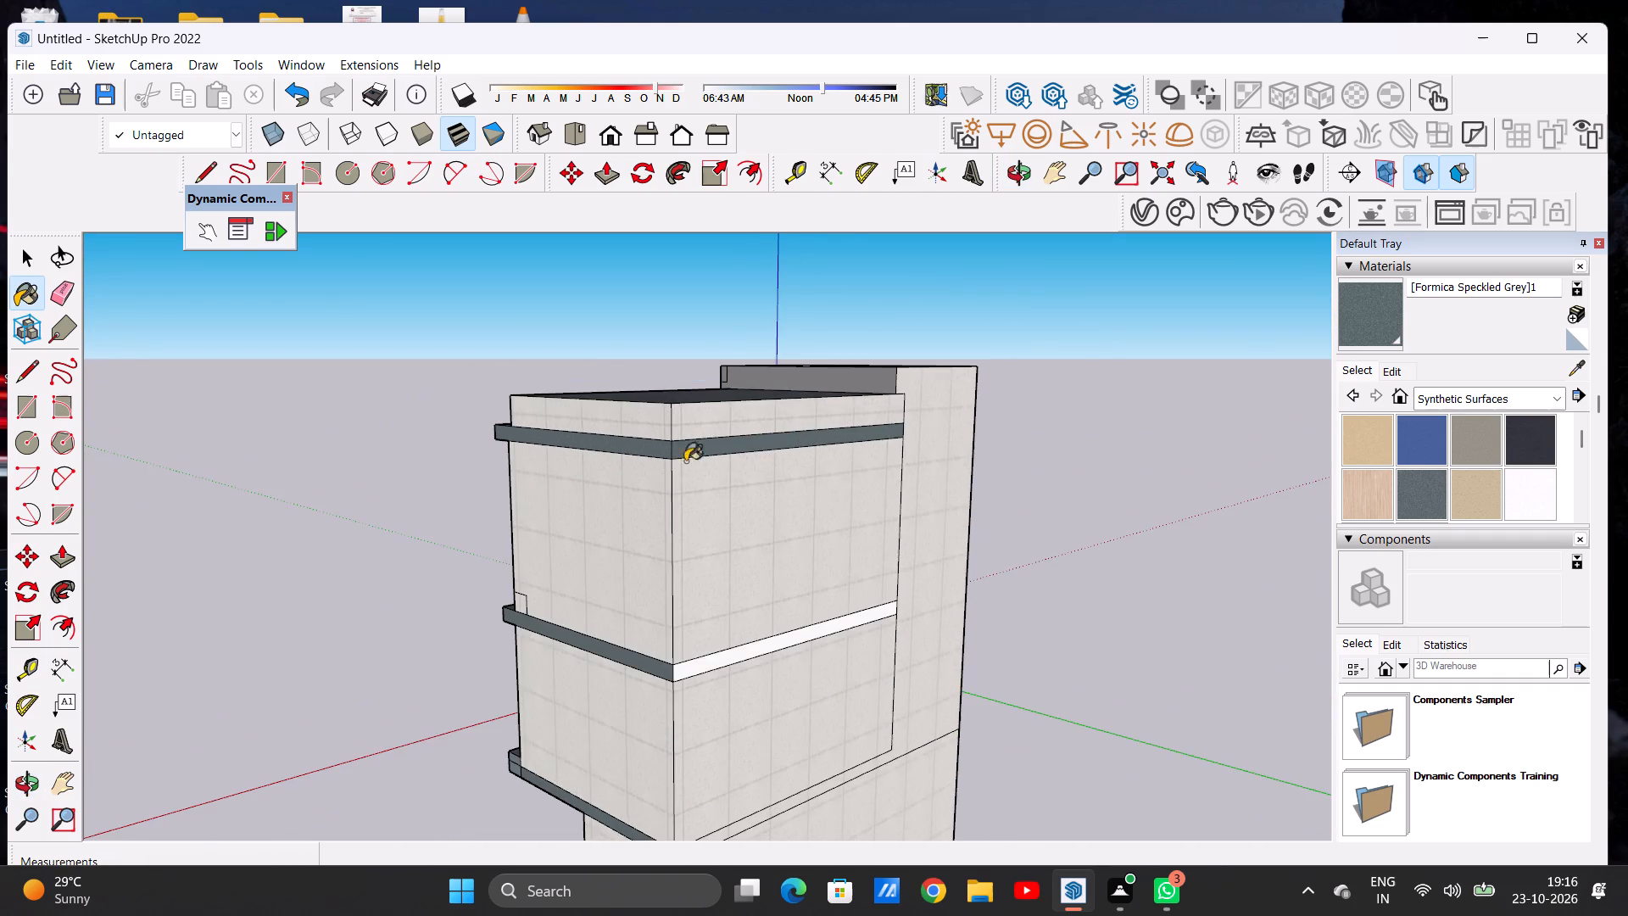
scroll(687, 690, "up", 8)
left_click(673, 611)
scroll(729, 347, "down", 6)
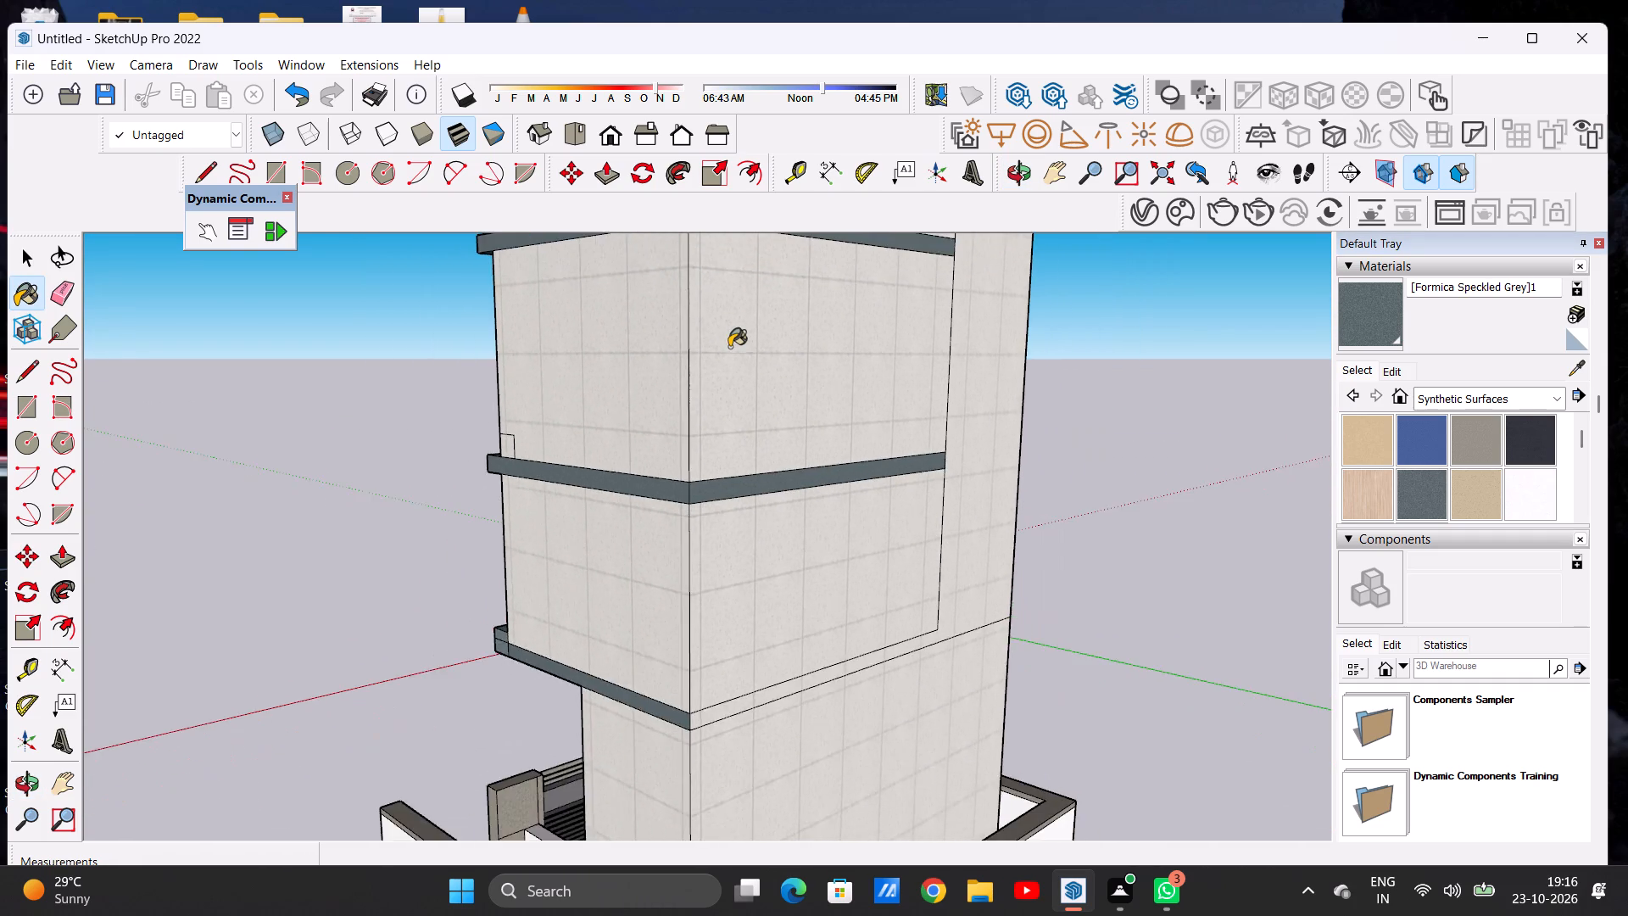
Draw a vertical line about 5 1/2" long closing the end of the lowest slab band on the rear wall.
scroll(743, 336, "down", 3)
scroll(723, 614, "up", 8)
scroll(703, 602, "down", 5)
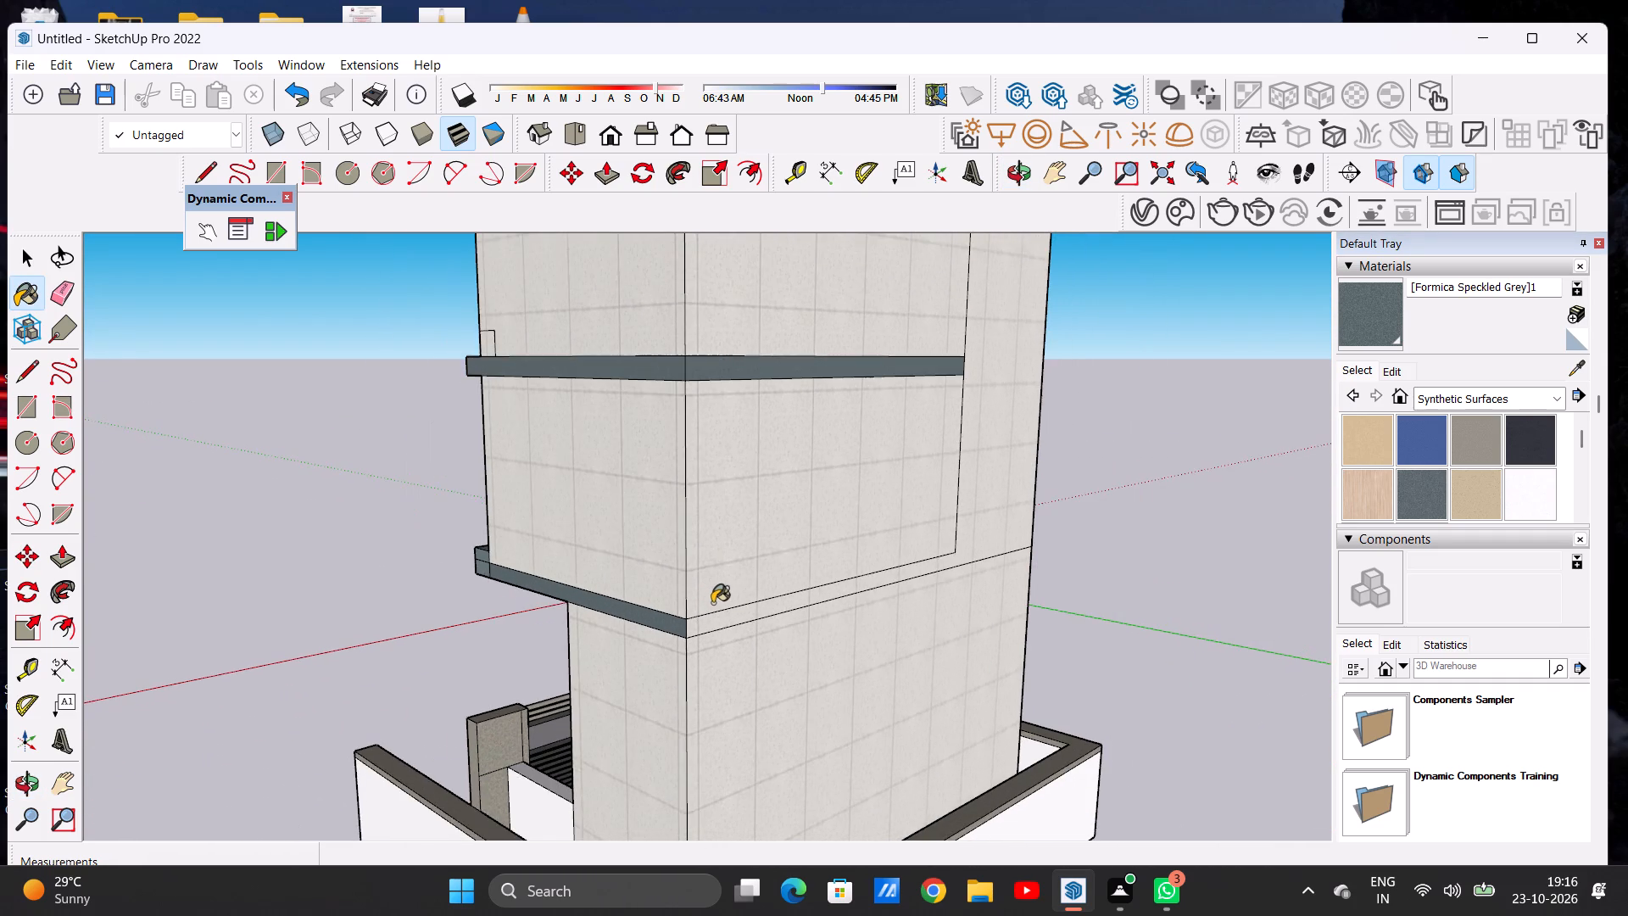
middle_click_drag(859, 600, 516, 617)
scroll(802, 620, "up", 6)
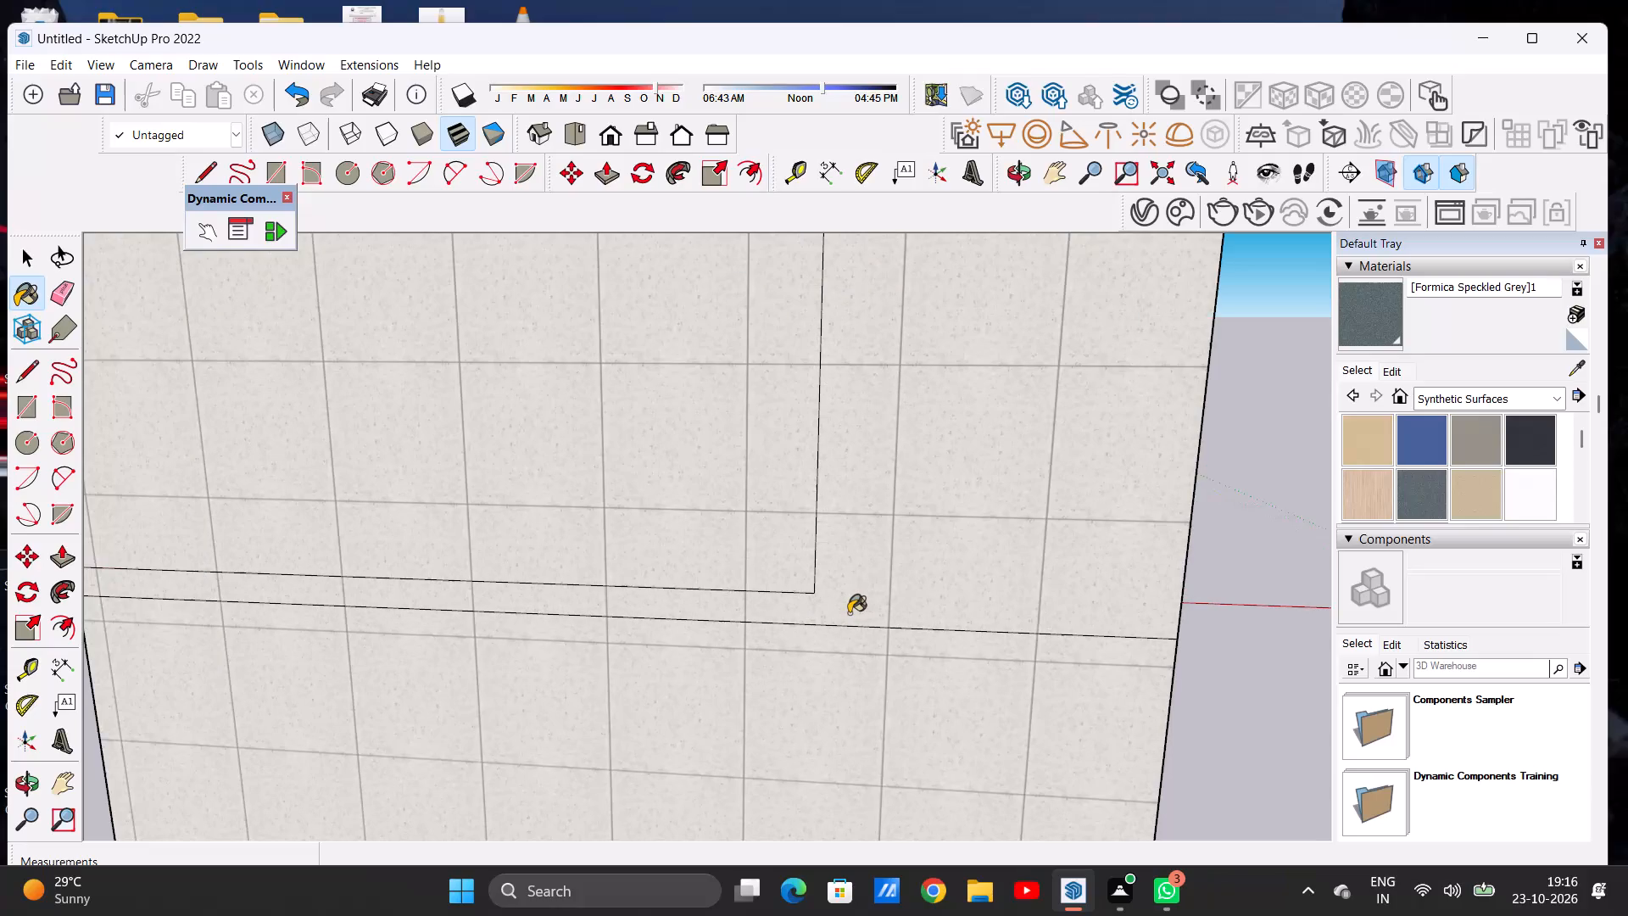
key("space")
type("L")
scroll(850, 612, "up", 5)
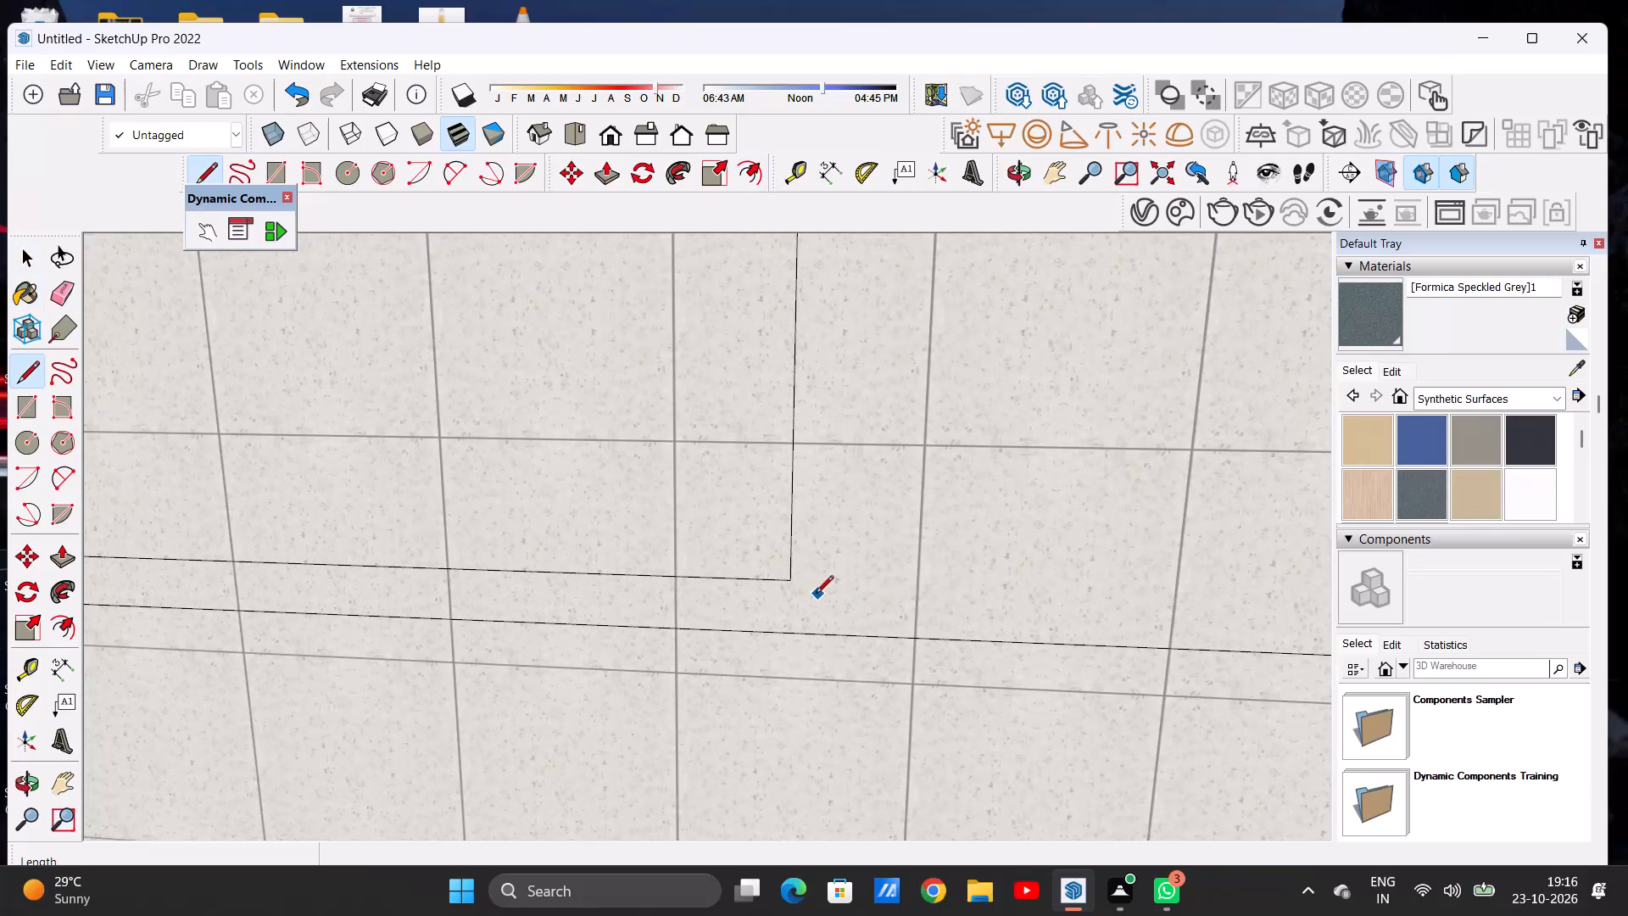
left_click(788, 584)
left_click(788, 635)
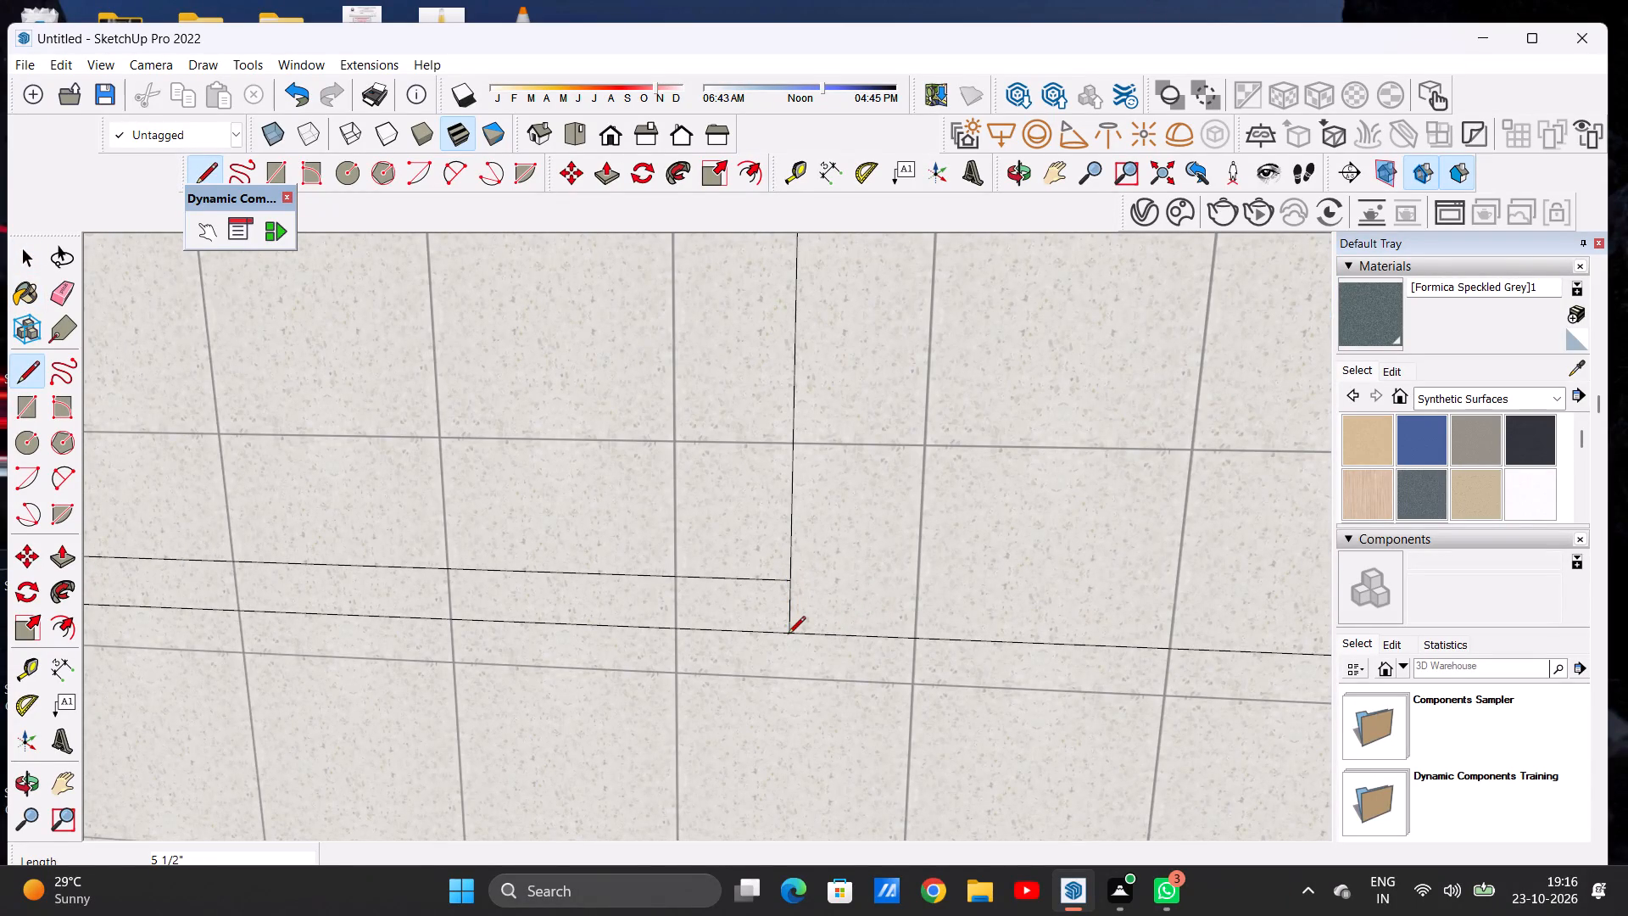
key("space")
Paint the closed-off lowest slab band on the rear wall with Formica Speckled Grey.
left_click(1429, 494)
left_click(709, 614)
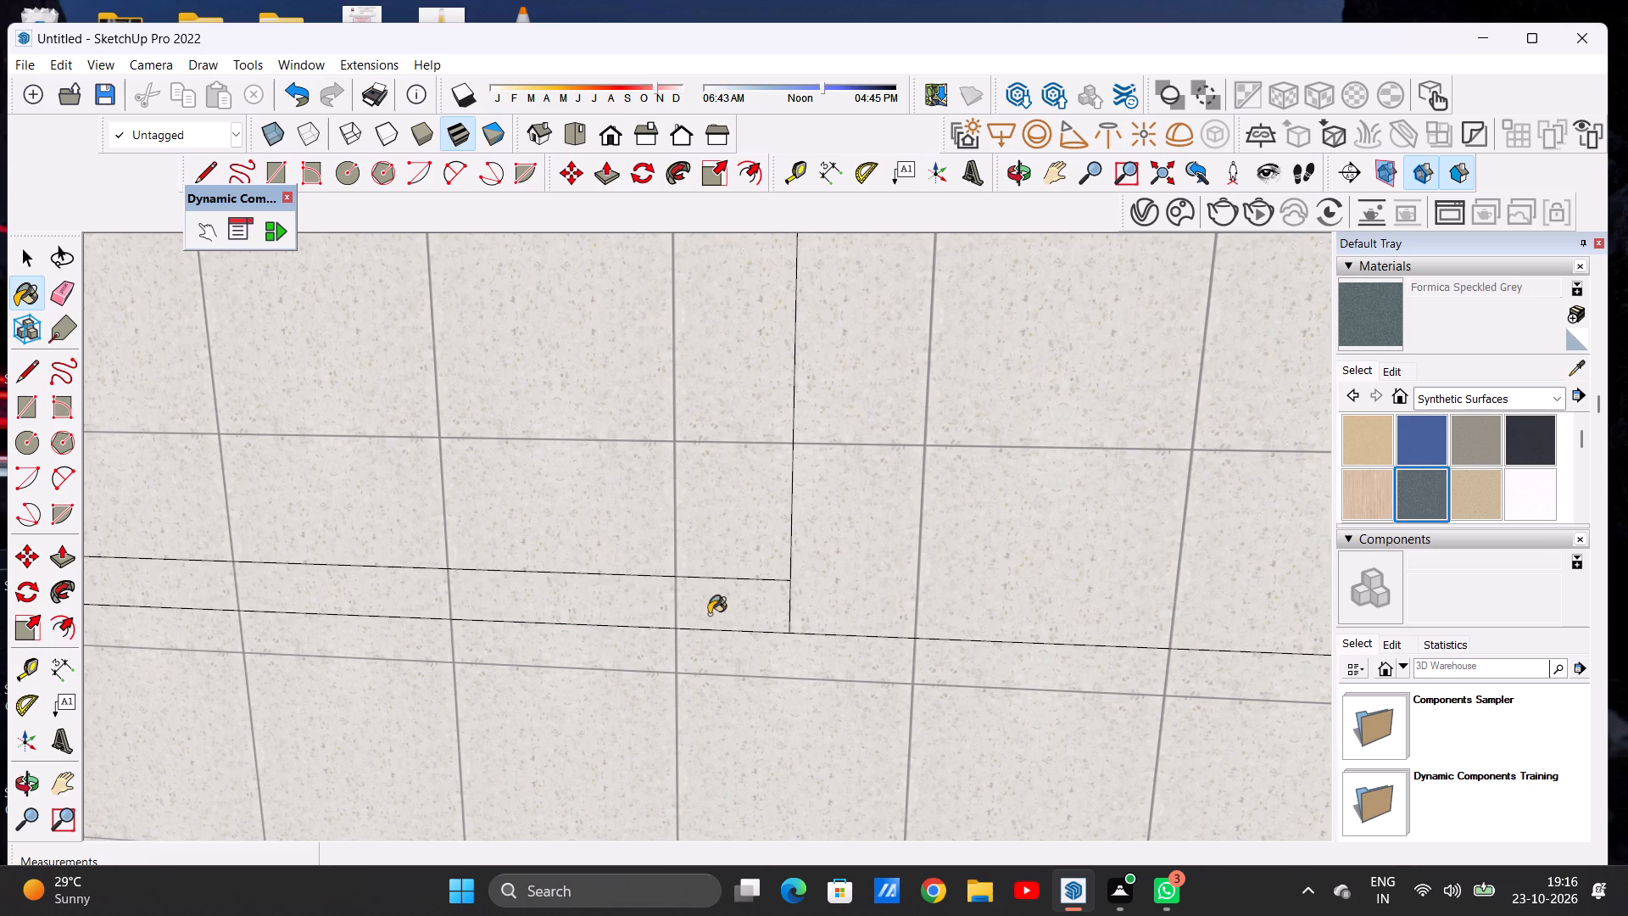
scroll(894, 610, "down", 10)
scroll(884, 613, "up", 2)
scroll(884, 613, "down", 3)
Paint the ground-floor part and the short section above it on the tower's narrow white side edge with Formica Speckled Grey.
middle_click_drag(534, 646, 1000, 600)
middle_click_drag(499, 666, 1126, 644)
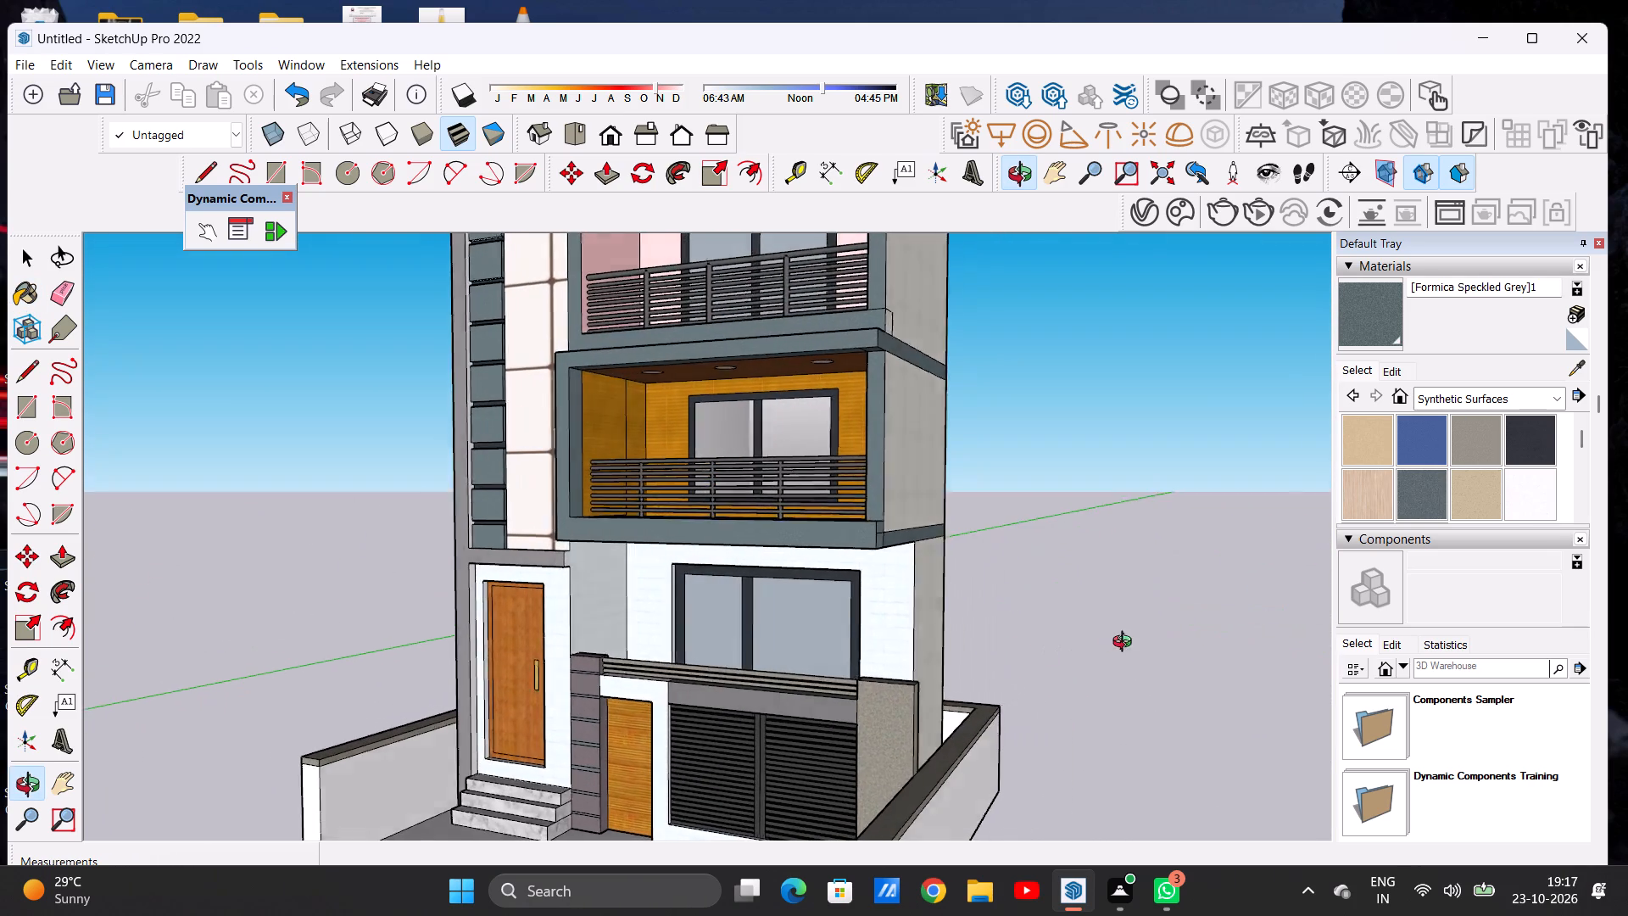
middle_click_drag(1126, 644, 1135, 637)
middle_click_drag(284, 695, 773, 684)
middle_click_drag(392, 674, 459, 677)
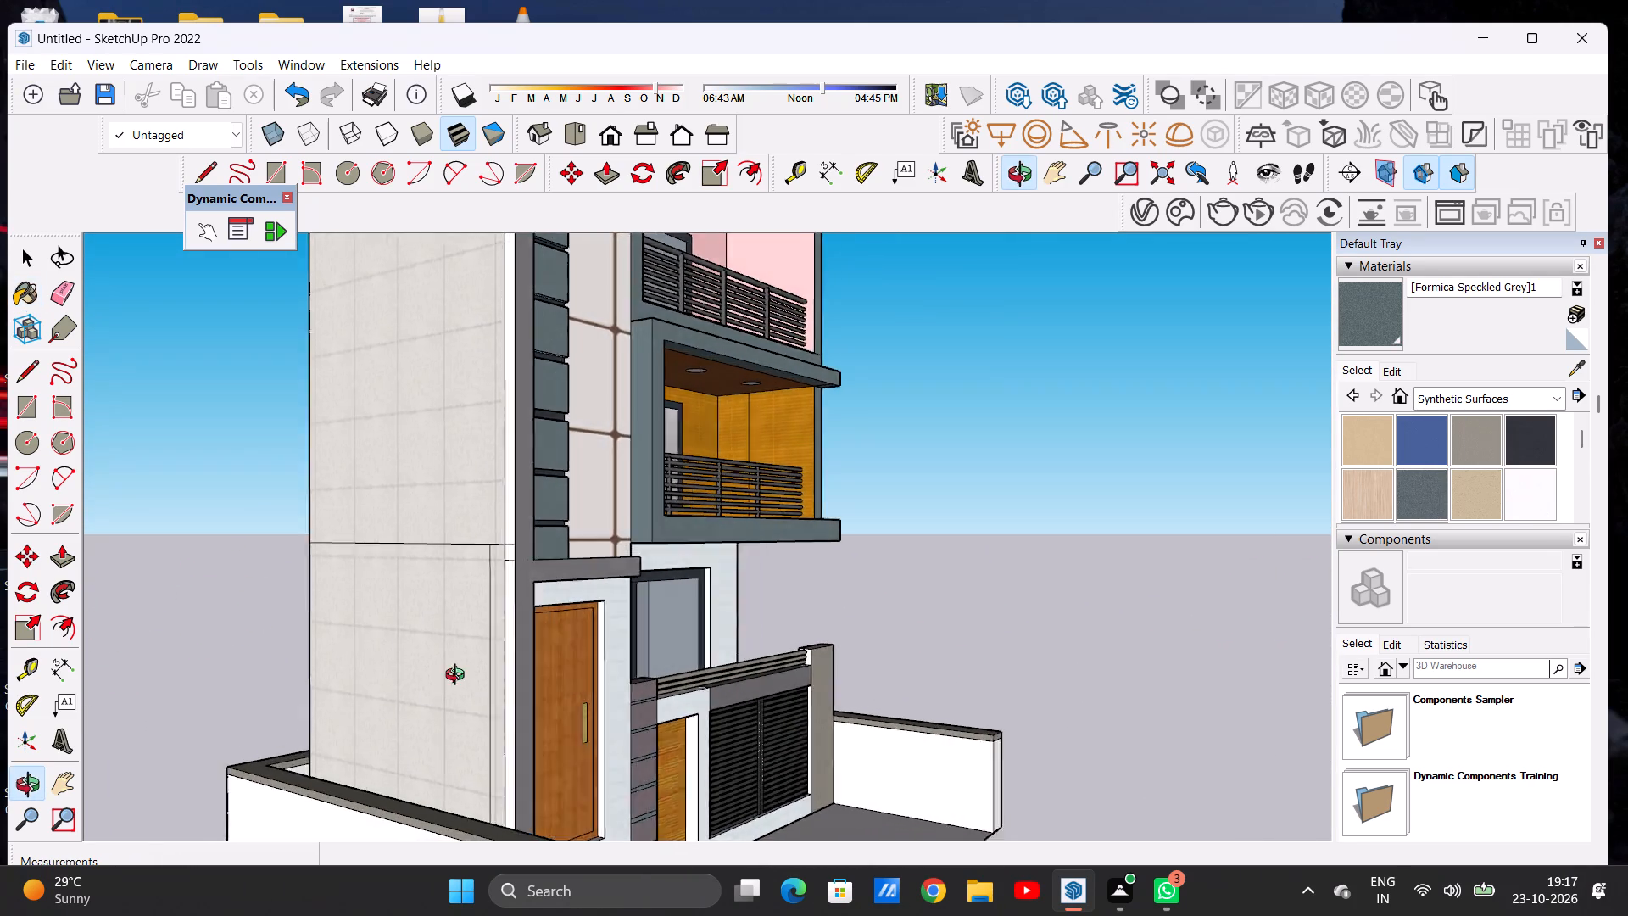
middle_click_drag(459, 677, 527, 714)
scroll(601, 664, "up", 5)
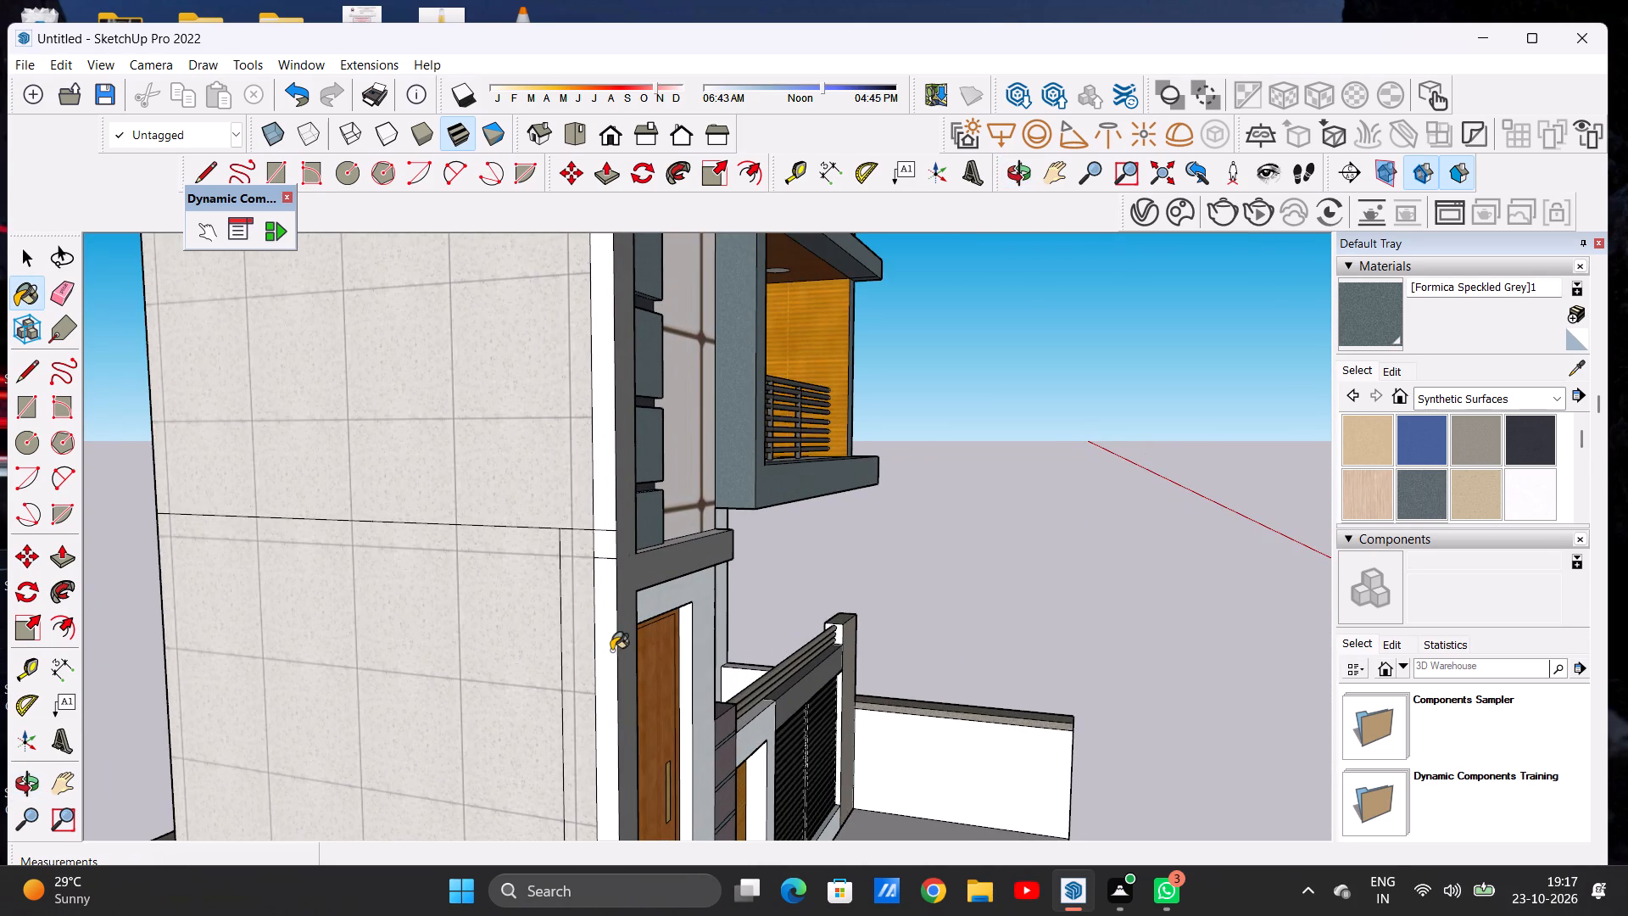
left_click(611, 651)
left_click(604, 547)
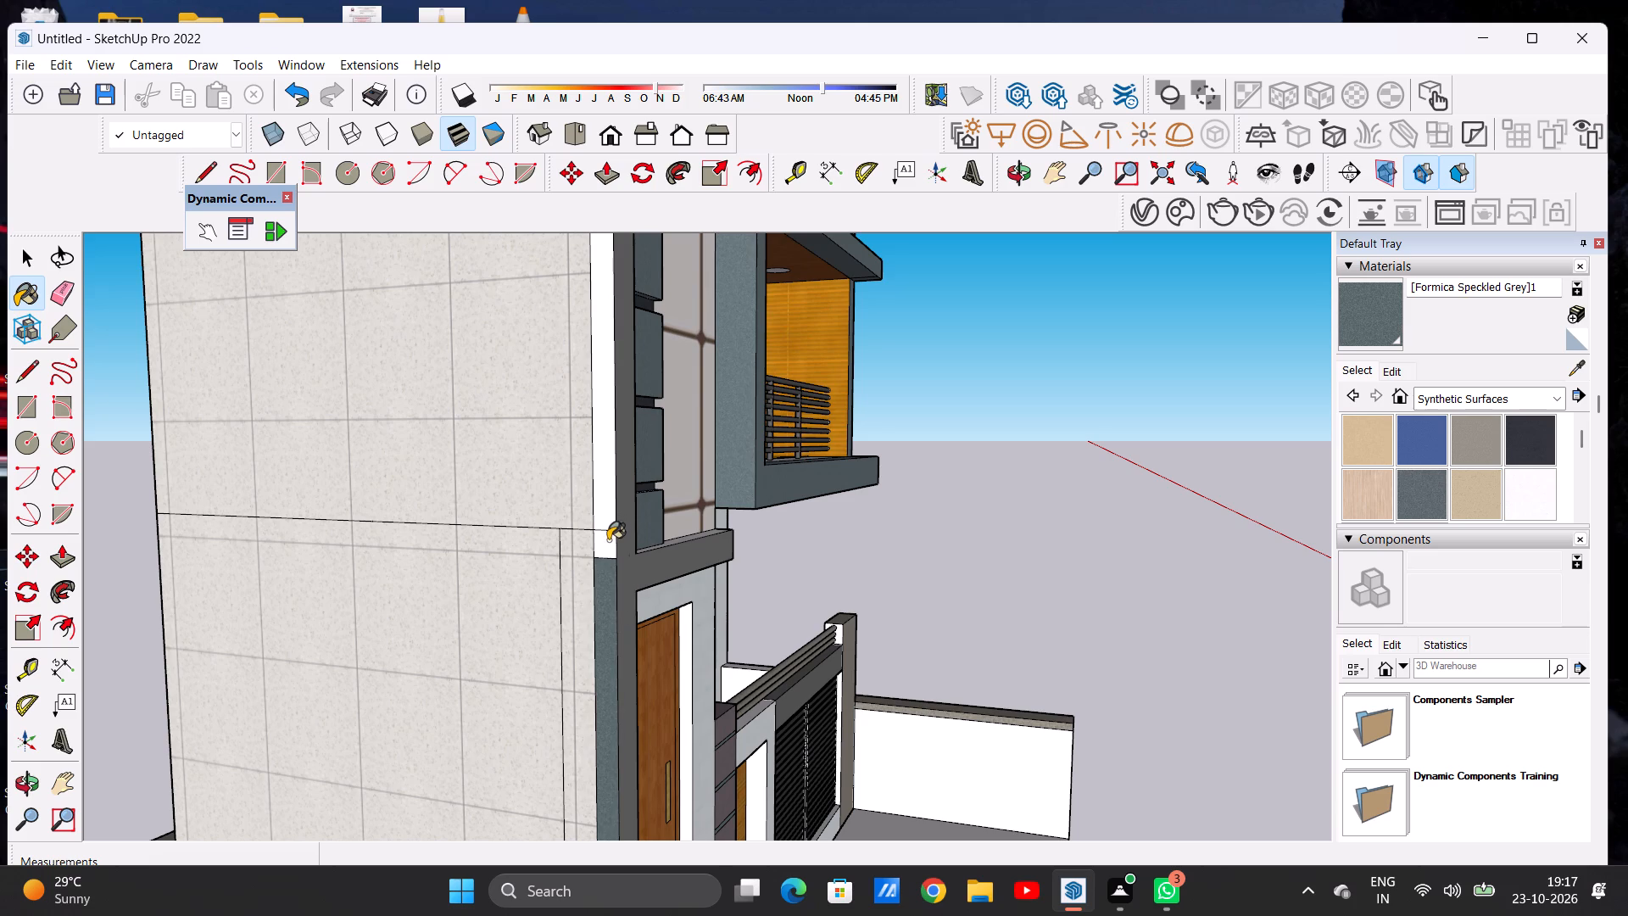
left_click(608, 540)
left_click(609, 526)
scroll(599, 531, "up", 9)
left_click(610, 507)
left_click(615, 507)
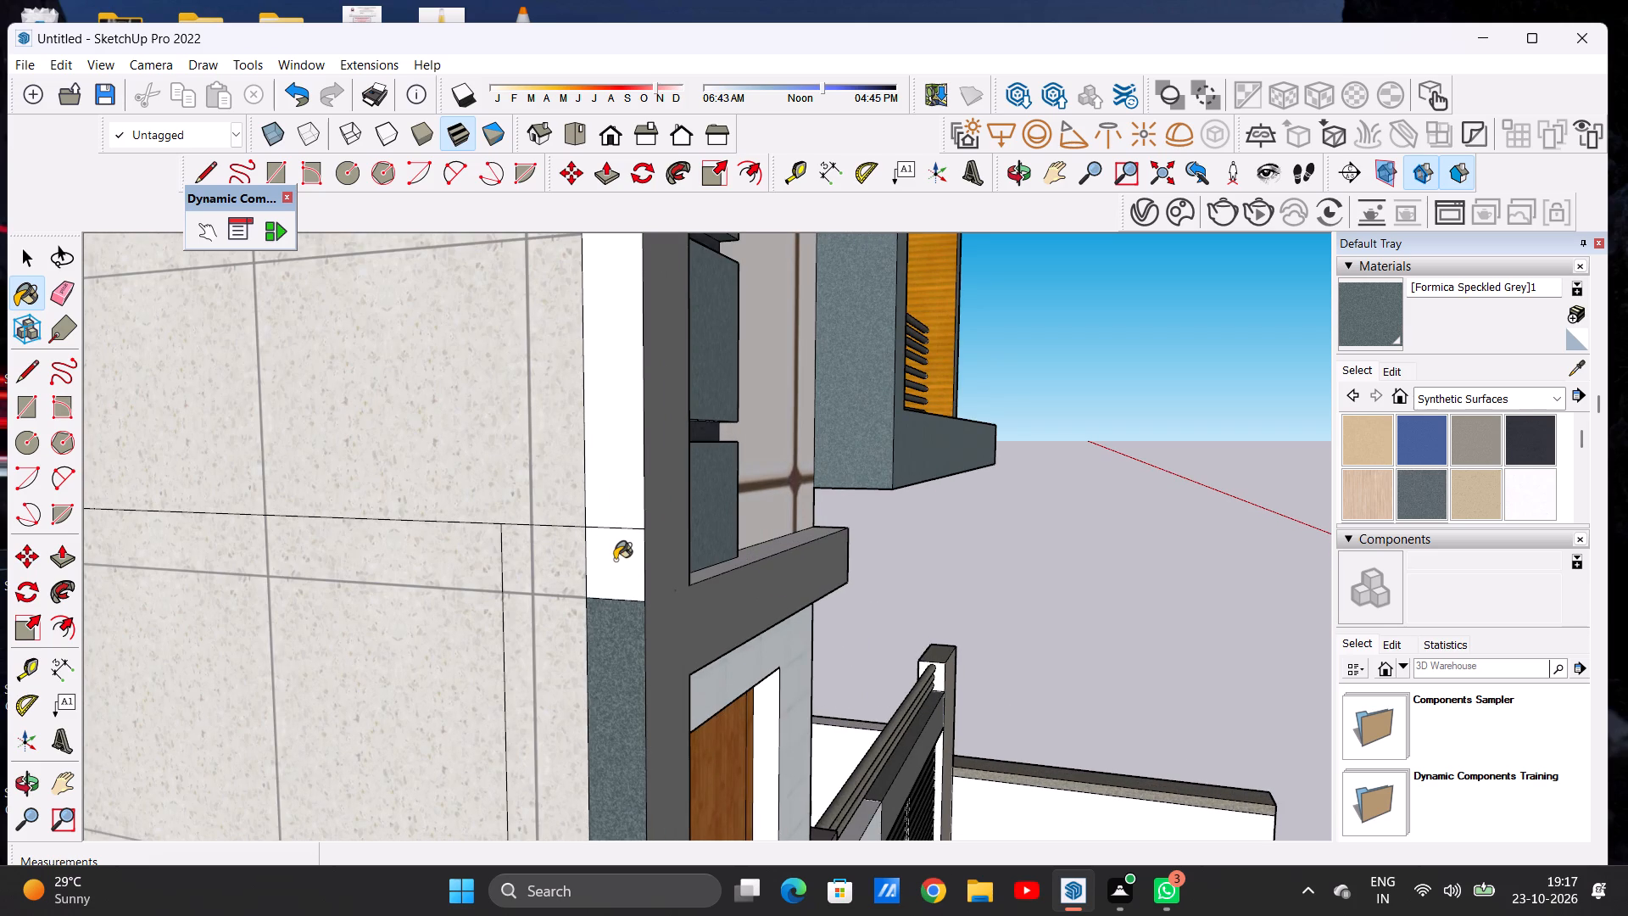
double_click(615, 560)
middle_click_drag(627, 522, 466, 600)
scroll(379, 646, "up", 2)
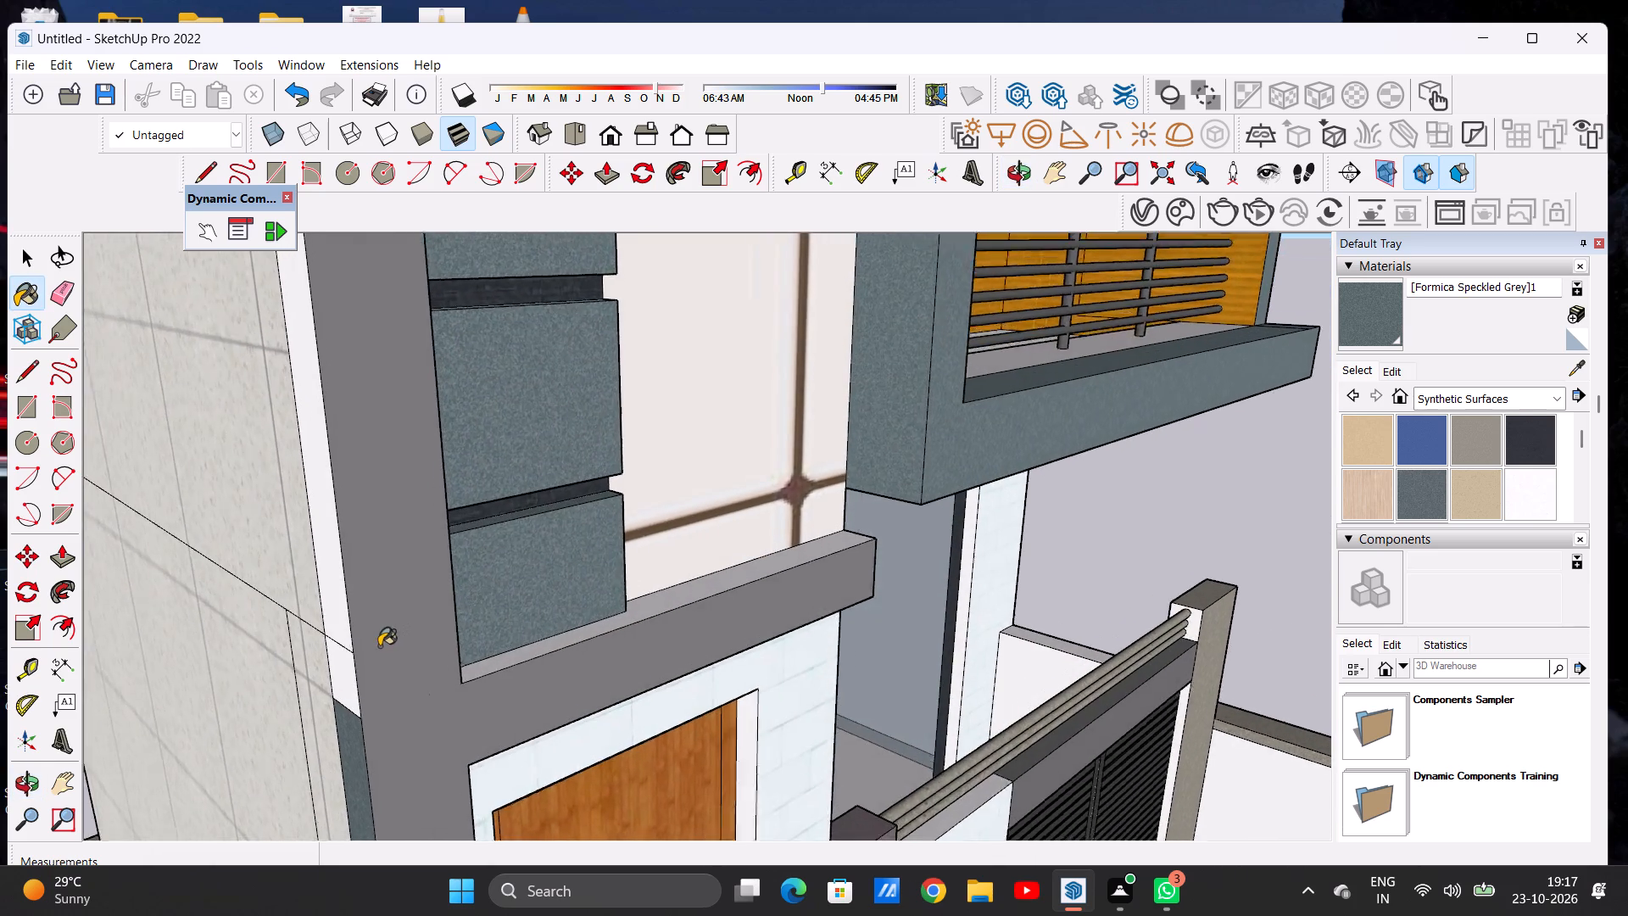
scroll(379, 646, "up", 4)
left_click(307, 683)
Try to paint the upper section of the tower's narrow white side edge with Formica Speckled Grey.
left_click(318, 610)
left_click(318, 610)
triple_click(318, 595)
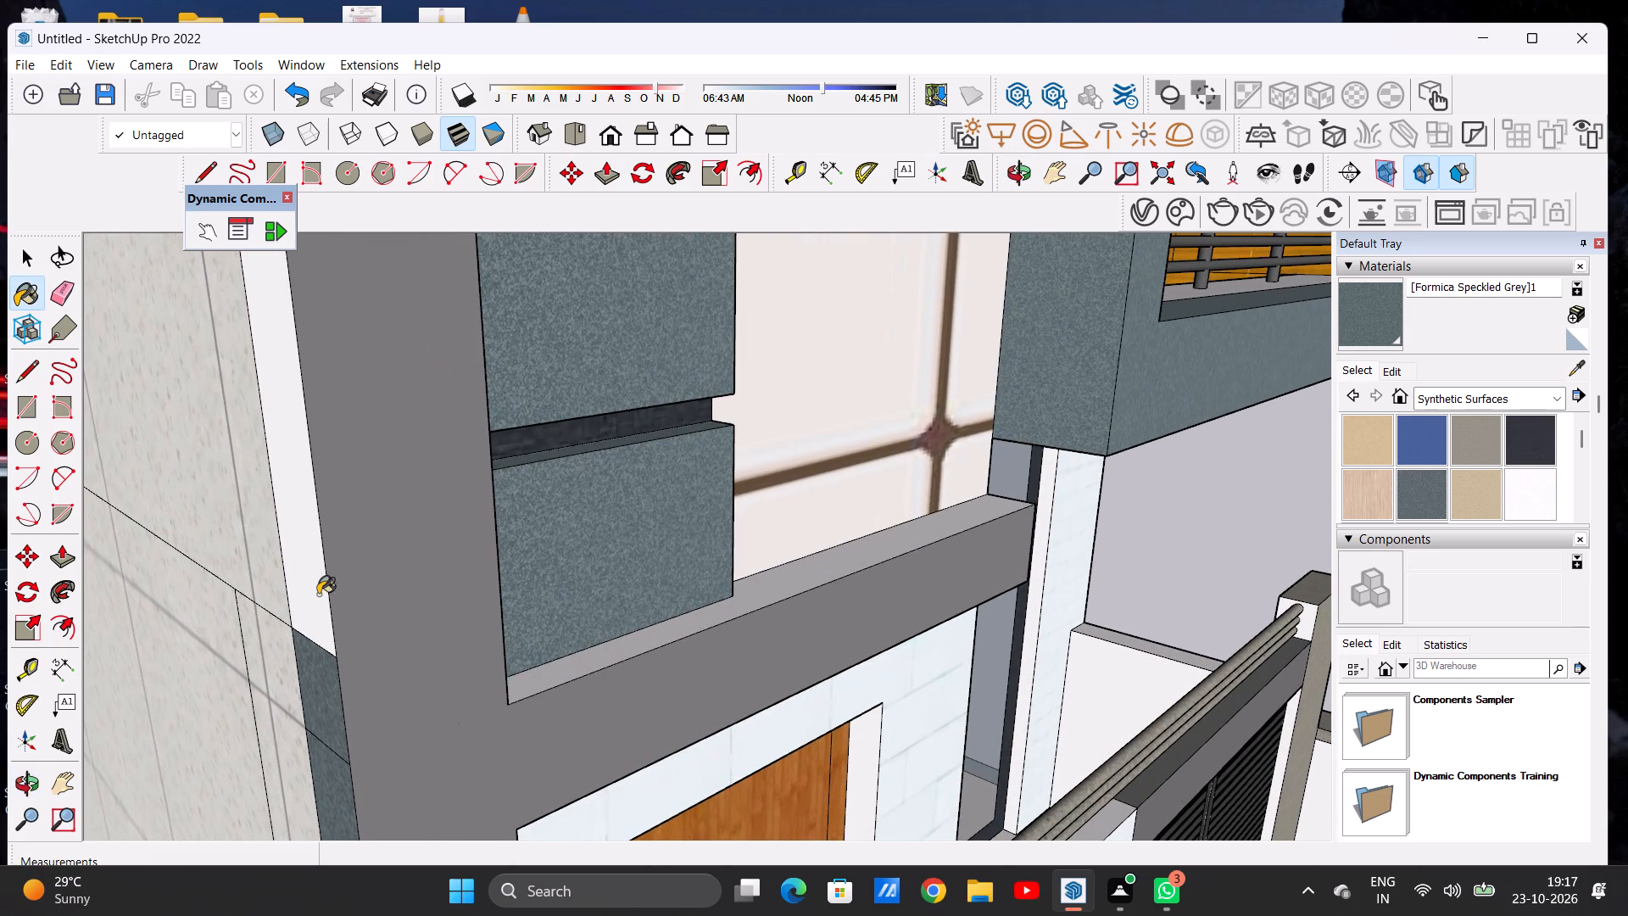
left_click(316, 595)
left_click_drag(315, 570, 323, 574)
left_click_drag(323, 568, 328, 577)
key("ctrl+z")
Paint the tall upper section of the tower's narrow white side edge with Formica Speckled Grey.
scroll(332, 581, "down", 11)
middle_click_drag(355, 571, 532, 572)
scroll(522, 574, "up", 5)
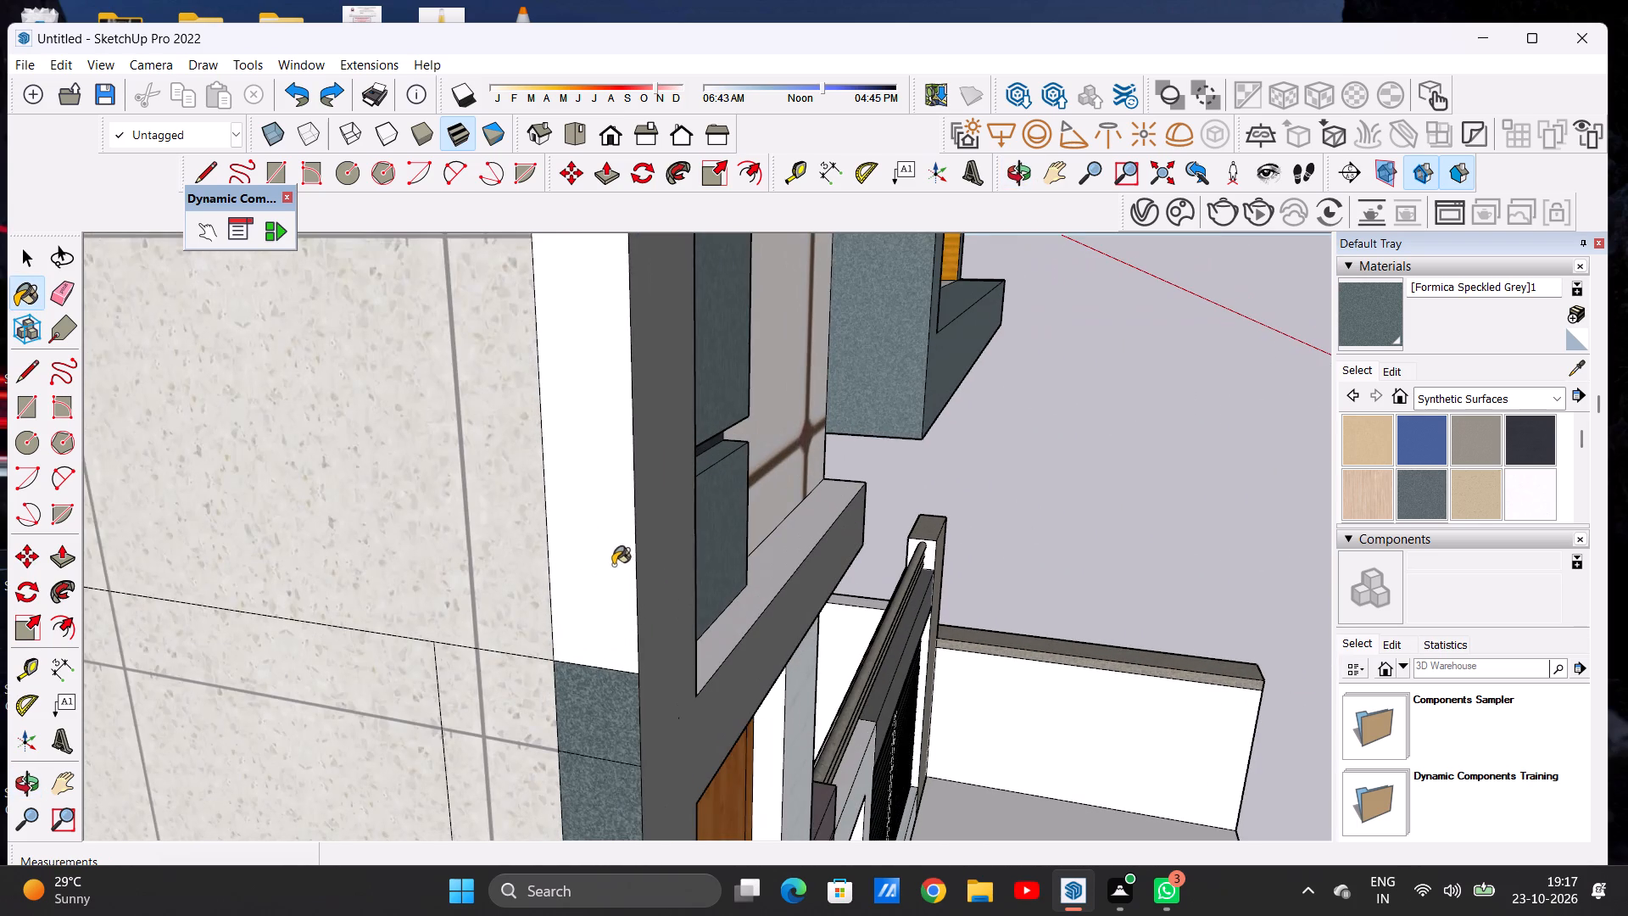
left_click(621, 559)
left_click(604, 553)
left_click(569, 547)
scroll(545, 579, "down", 6)
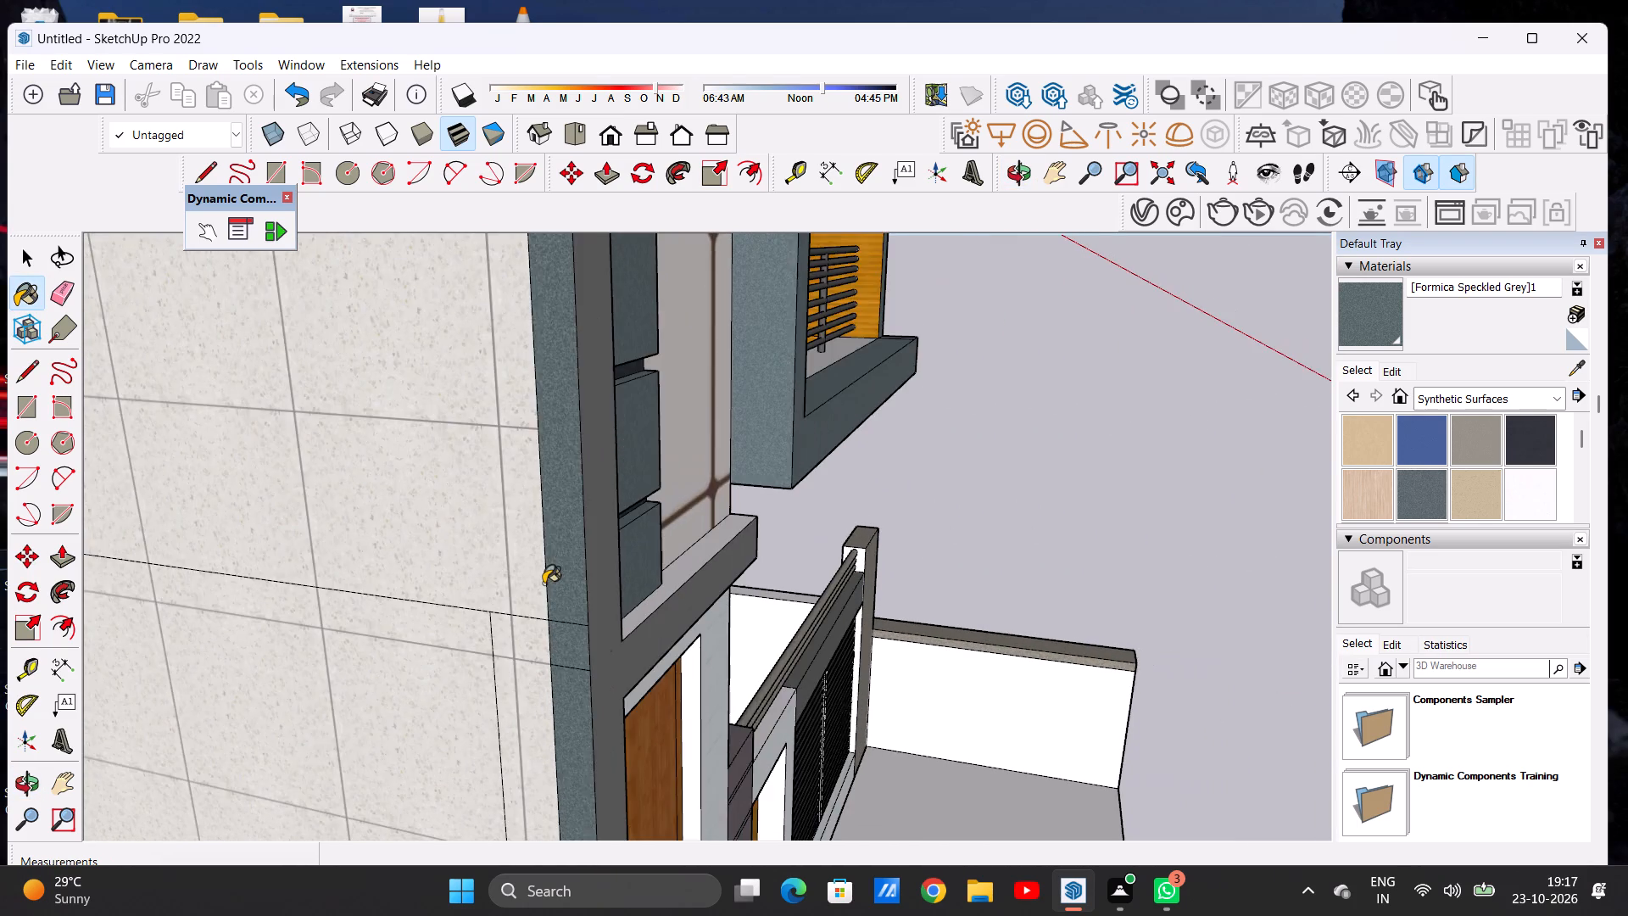
Review the whole house from the tower side, the front and the balcony side for remaining unpainted surfaces.
scroll(544, 584, "down", 6)
scroll(526, 600, "up", 1)
scroll(526, 600, "down", 10)
scroll(512, 624, "down", 11)
middle_click_drag(699, 590, 453, 545)
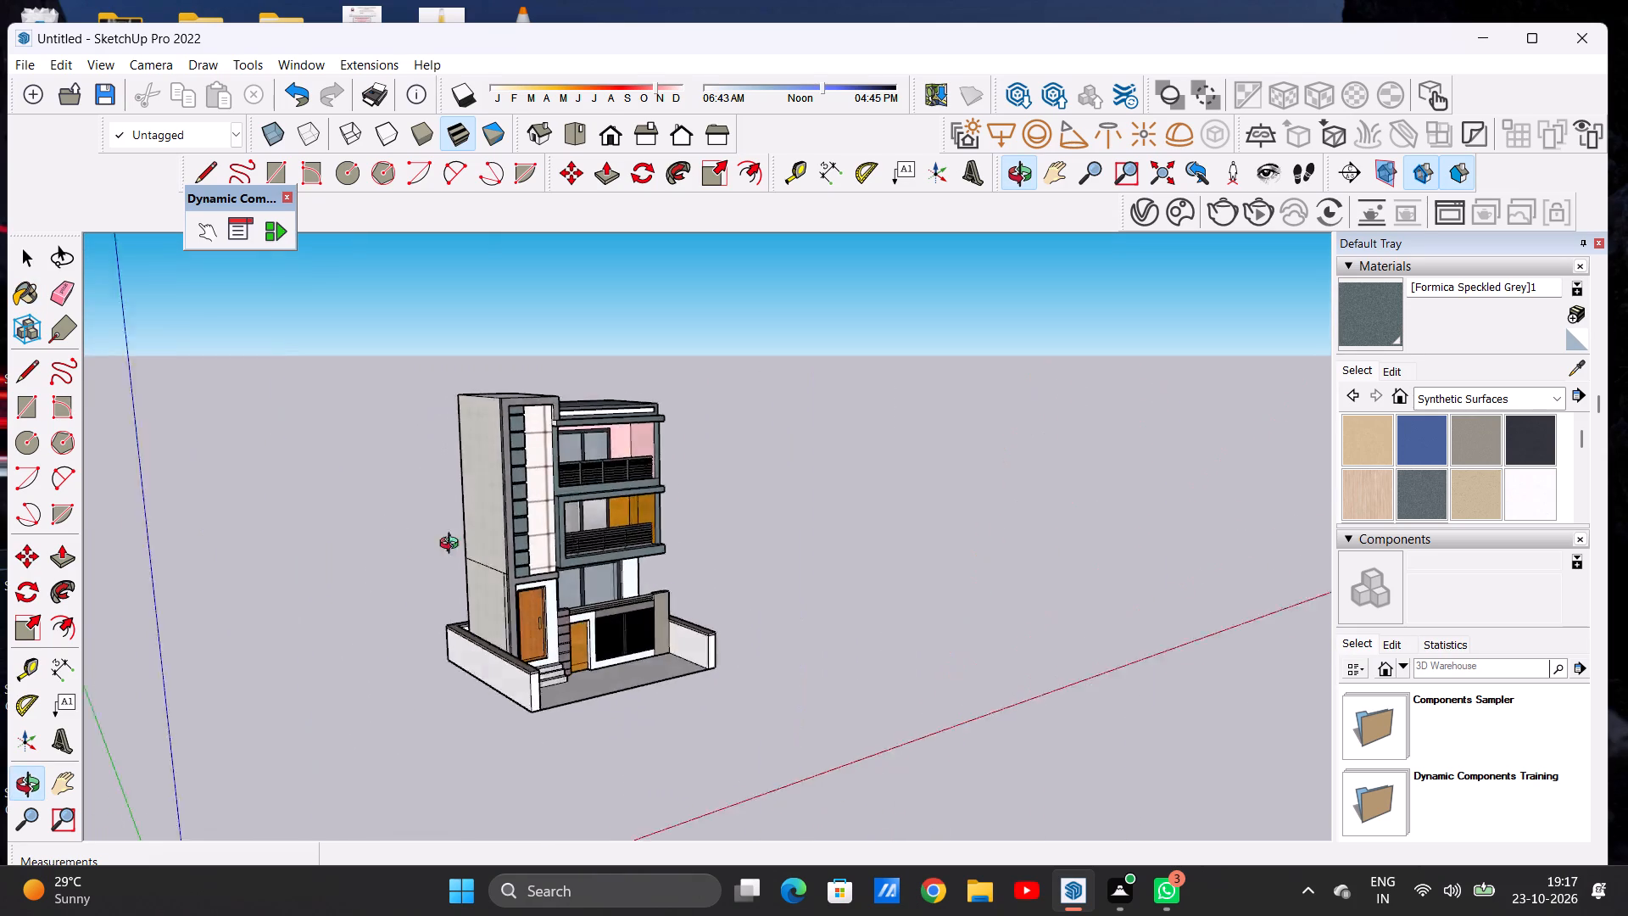
middle_click_drag(453, 545, 205, 556)
scroll(733, 528, "up", 5)
middle_click_drag(586, 489, 543, 487)
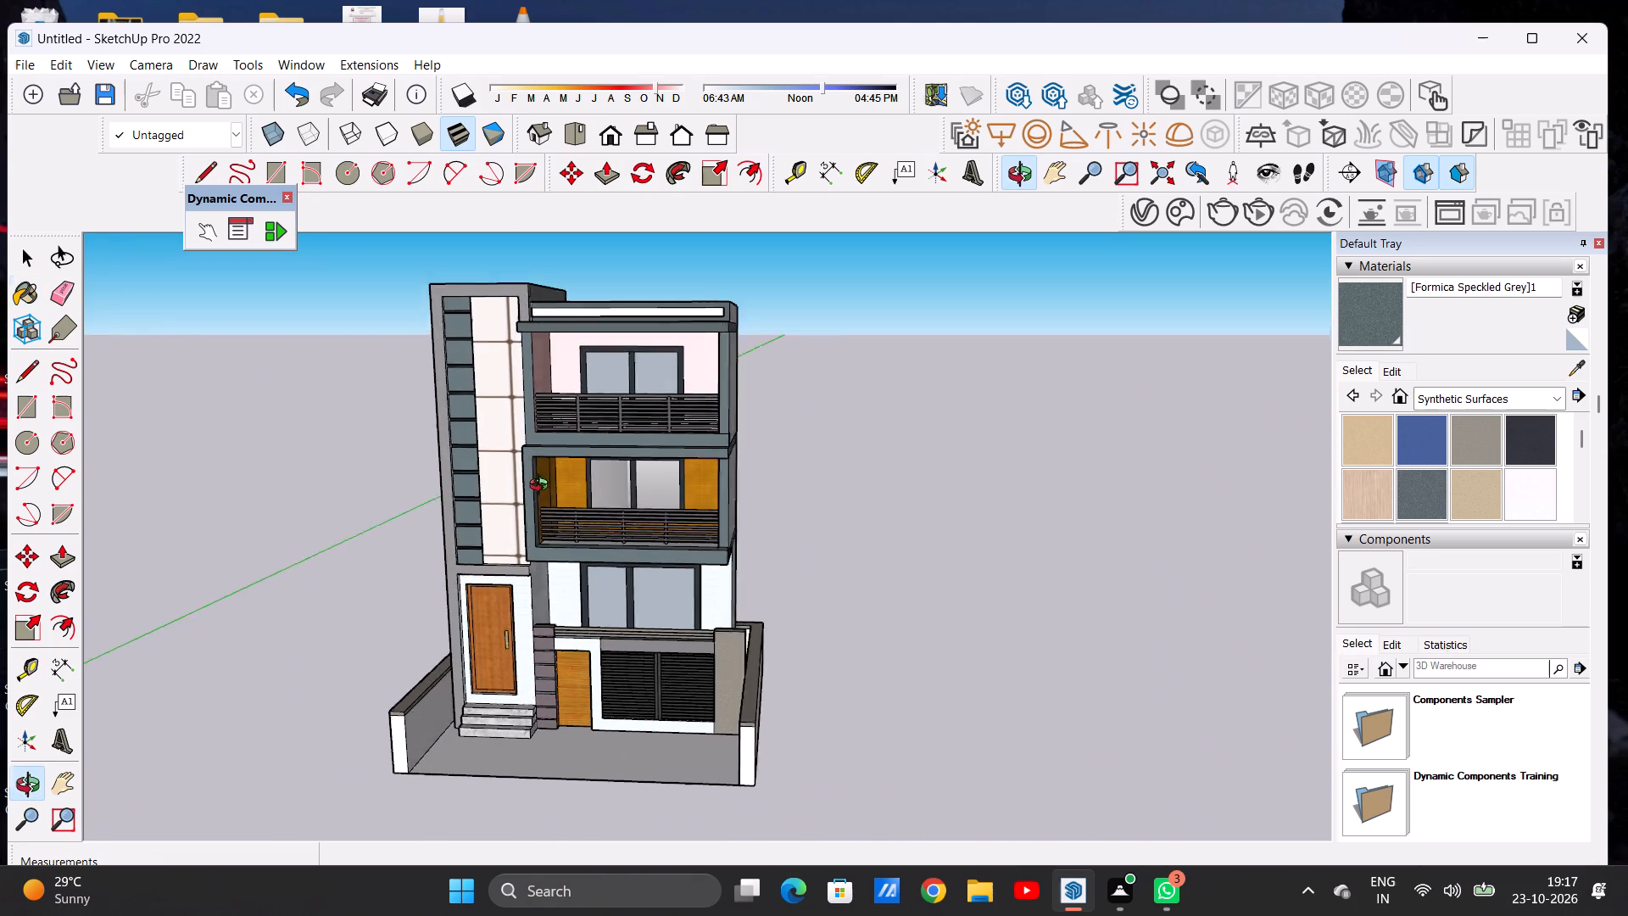
middle_click_drag(543, 487, 332, 469)
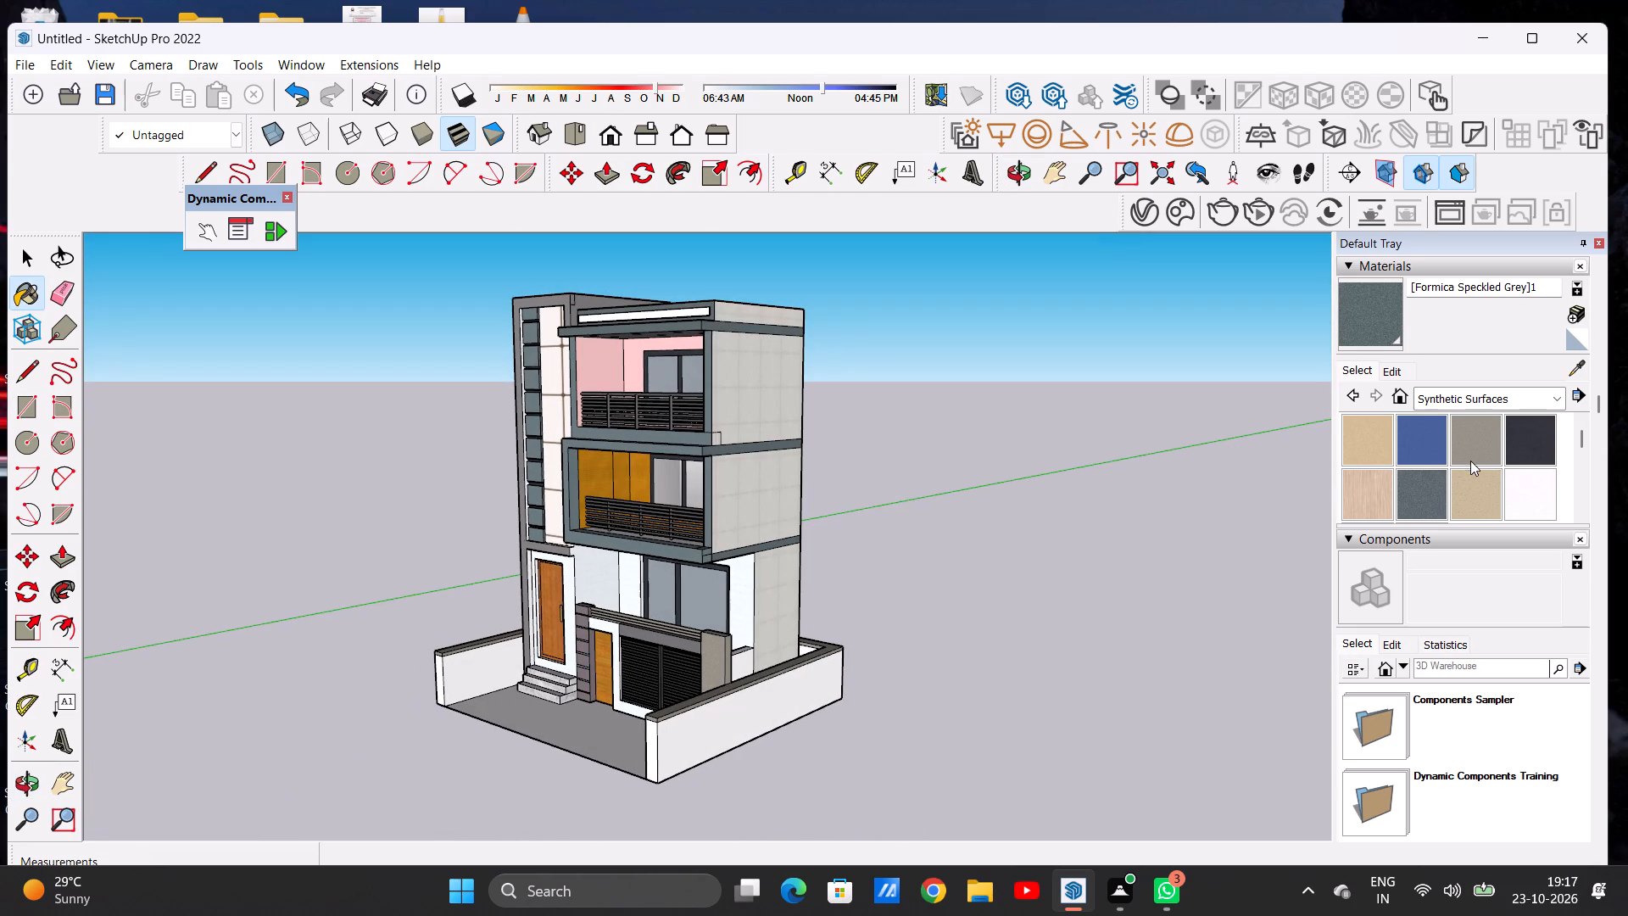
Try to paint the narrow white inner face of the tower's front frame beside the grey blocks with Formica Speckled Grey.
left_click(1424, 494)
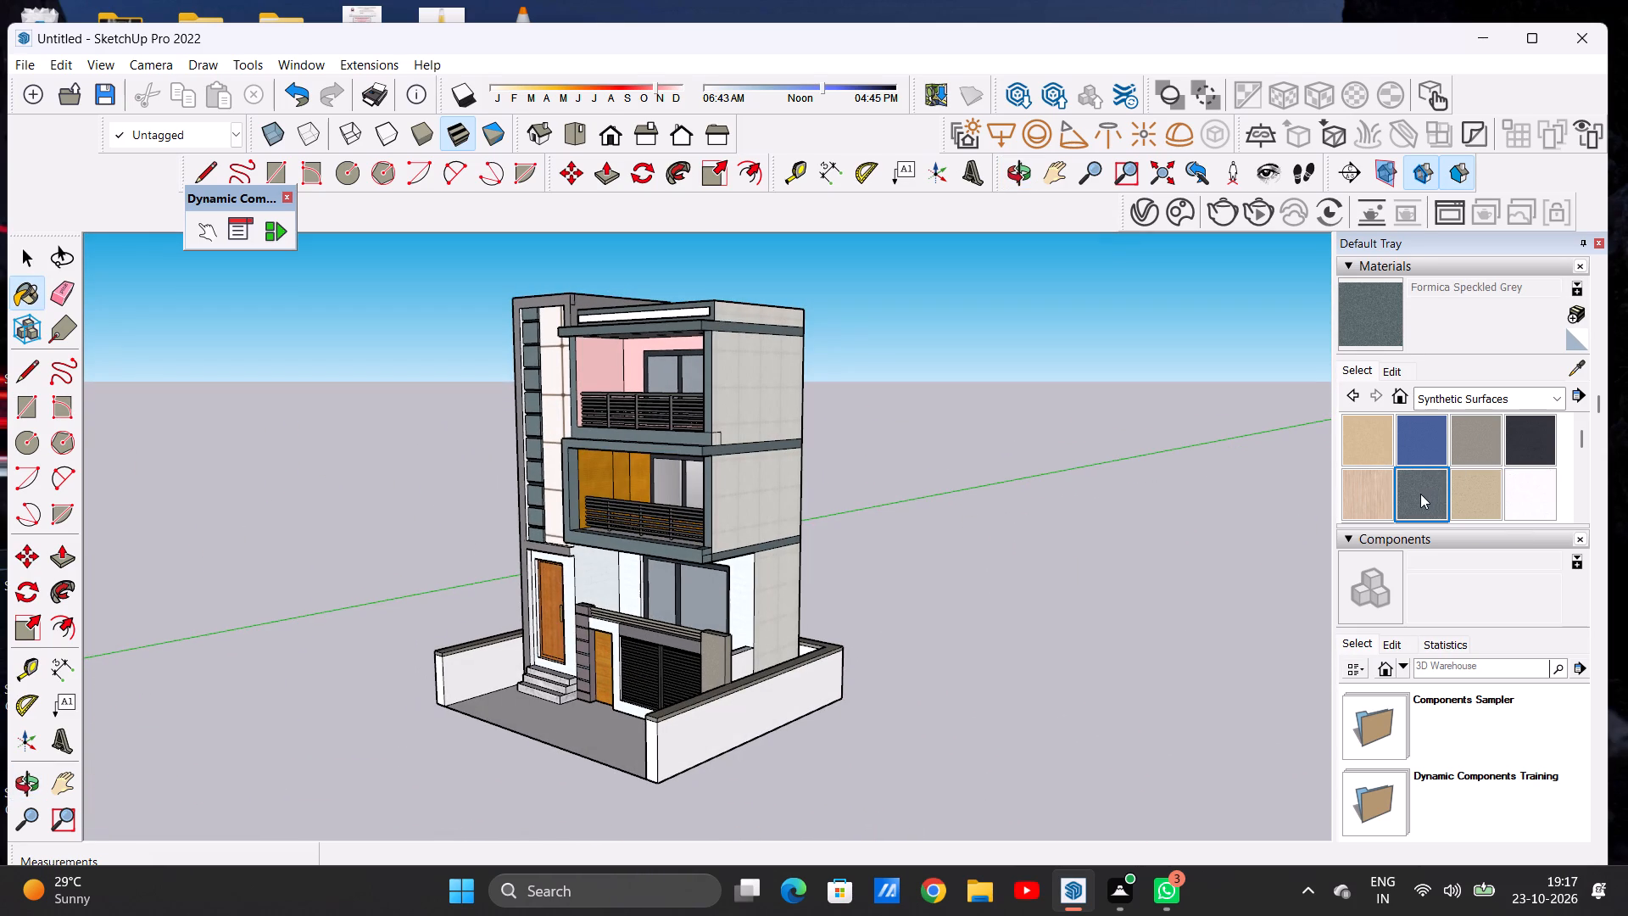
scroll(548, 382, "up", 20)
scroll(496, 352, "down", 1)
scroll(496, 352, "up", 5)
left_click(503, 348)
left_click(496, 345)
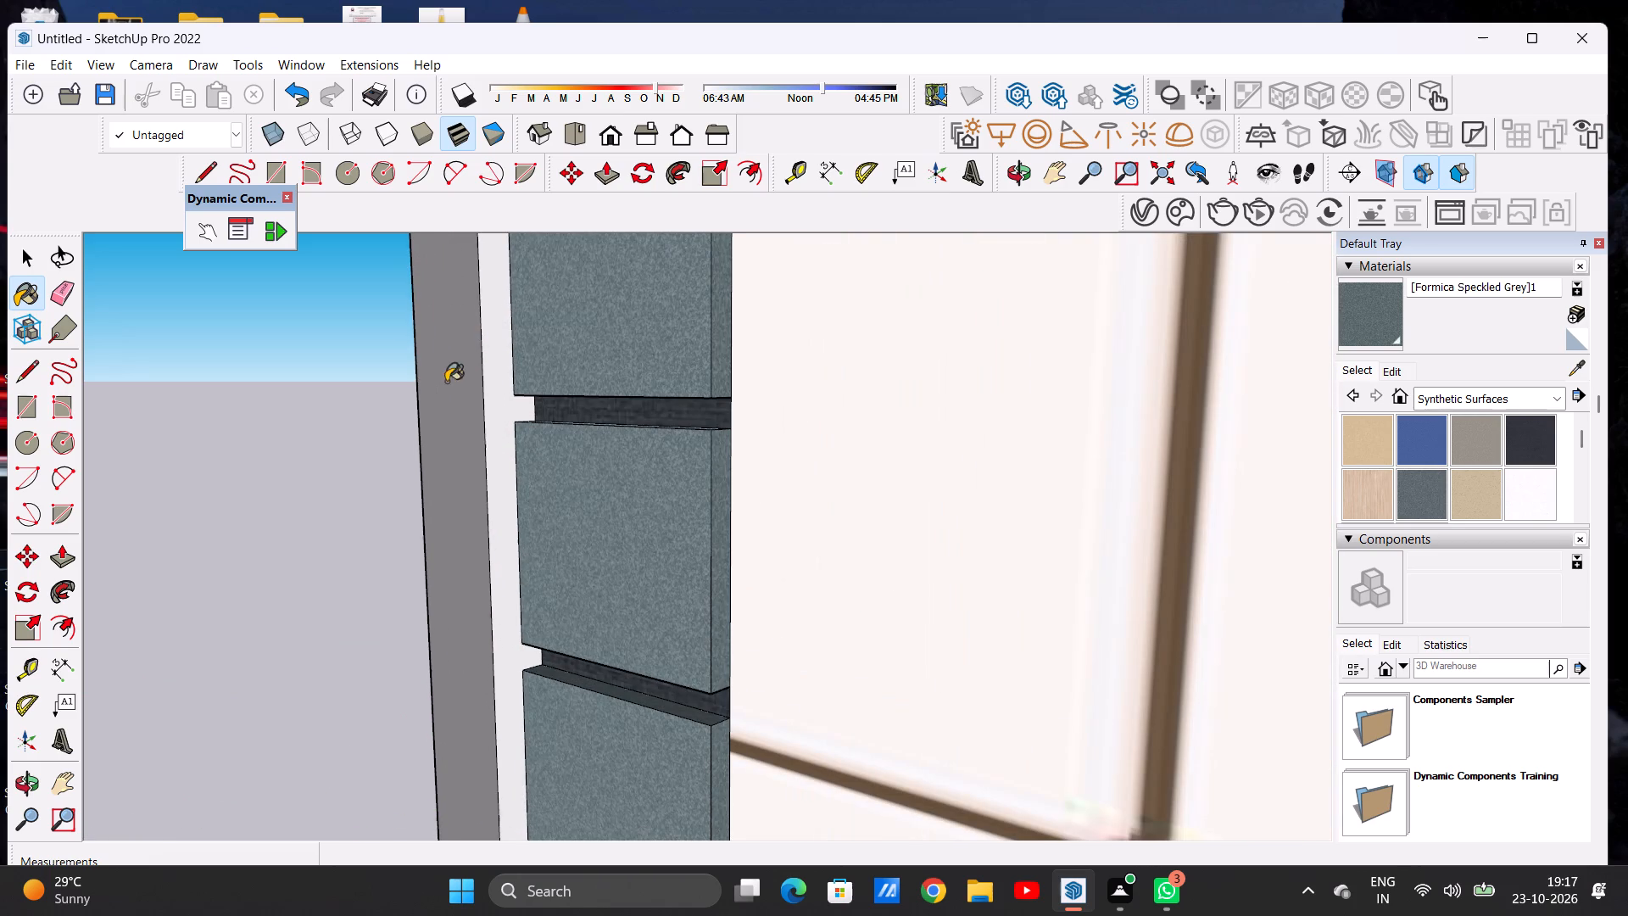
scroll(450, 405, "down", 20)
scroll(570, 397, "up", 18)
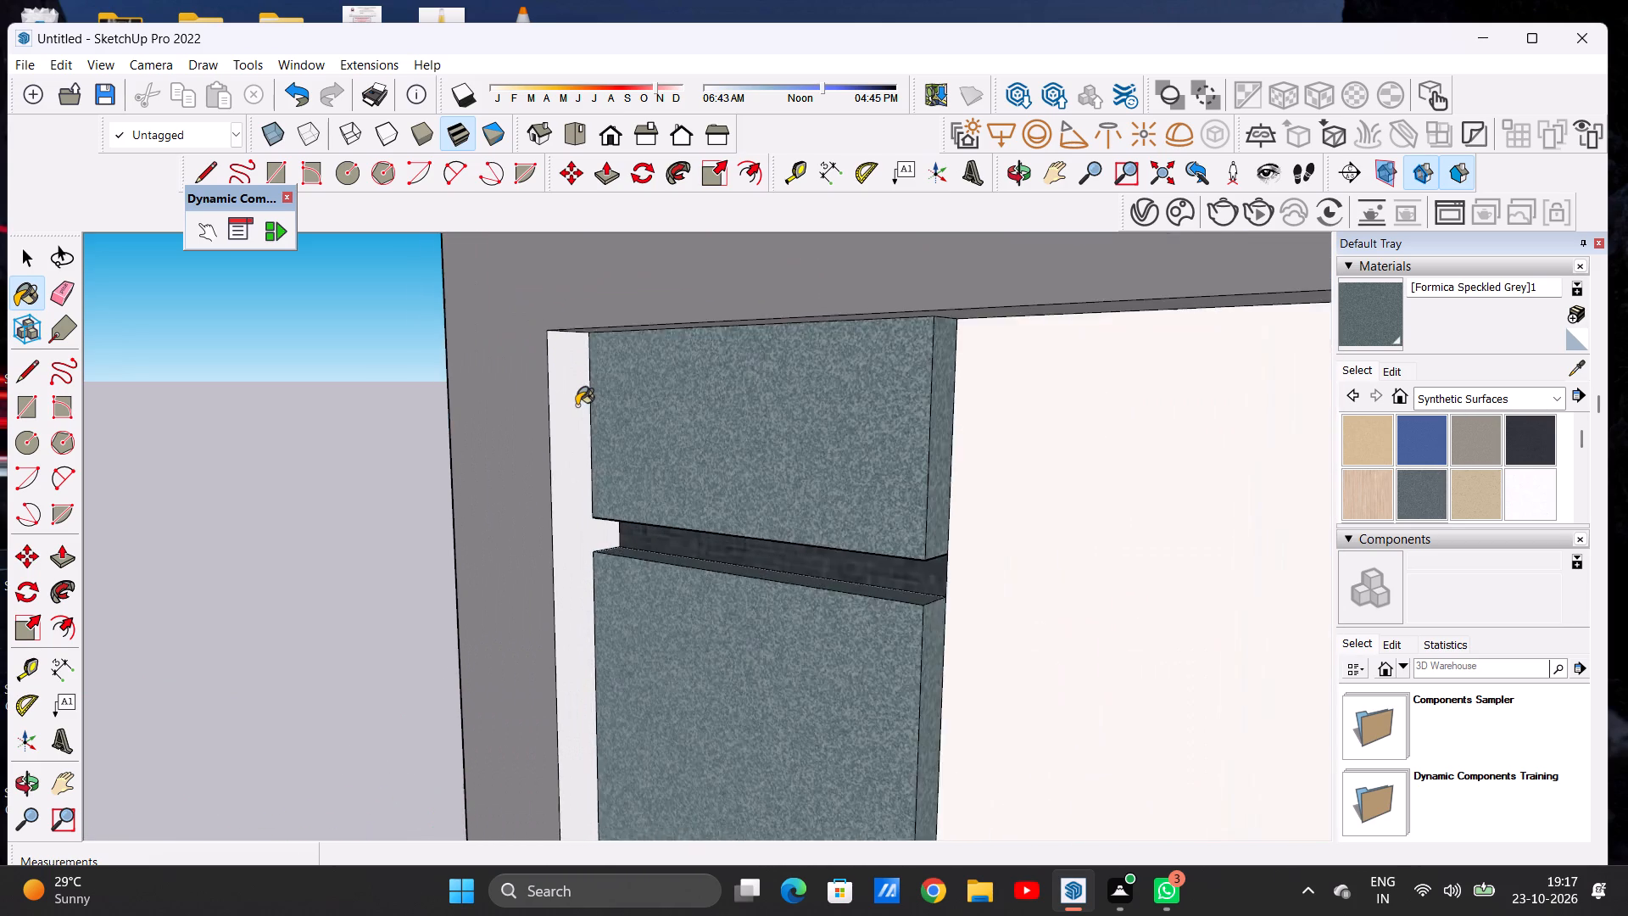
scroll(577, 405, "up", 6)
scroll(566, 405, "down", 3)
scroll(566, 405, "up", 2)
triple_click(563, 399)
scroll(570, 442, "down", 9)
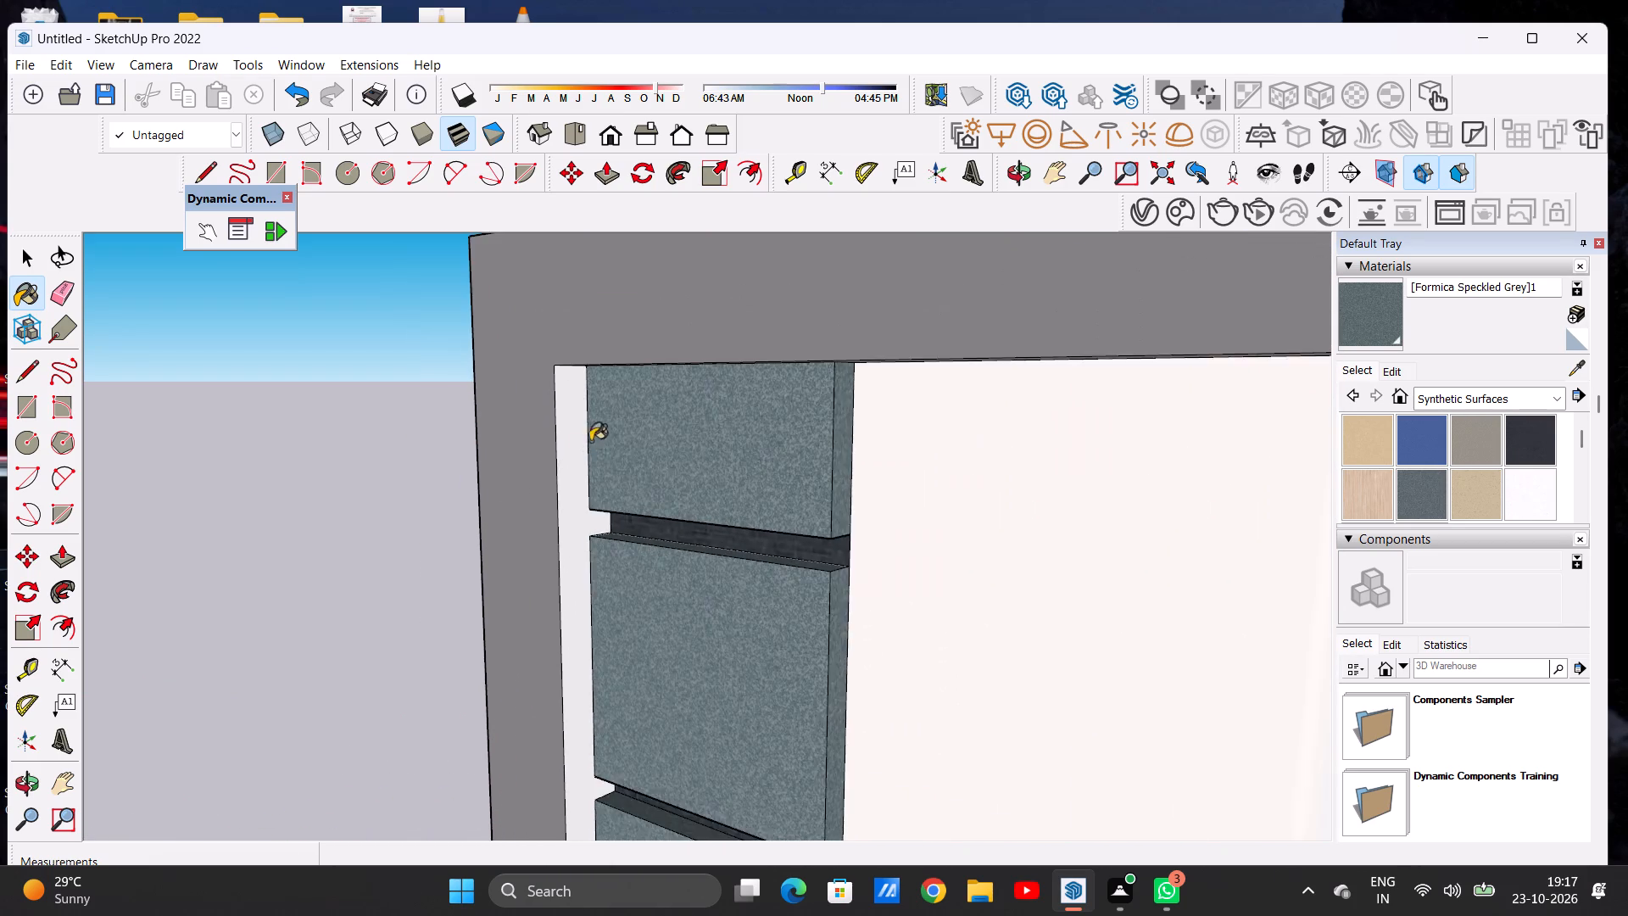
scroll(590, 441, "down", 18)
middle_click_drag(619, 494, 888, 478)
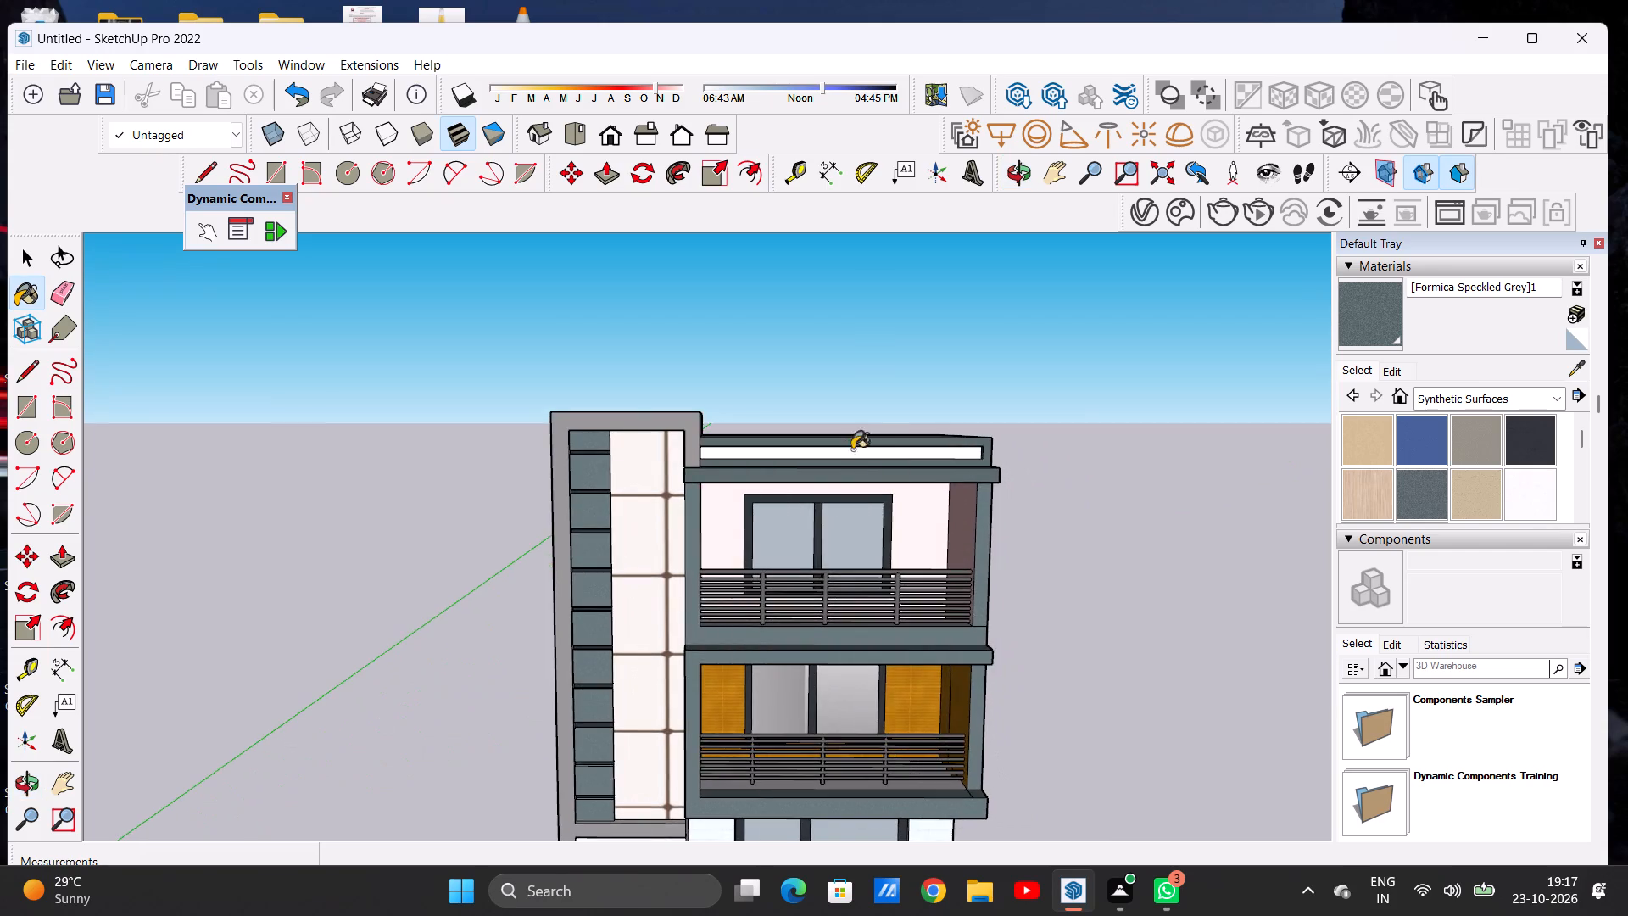
Examine the whole house from the balcony side and the front for surfaces that are still unpainted.
scroll(850, 438, "down", 13)
scroll(844, 571, "up", 7)
middle_click_drag(950, 540, 573, 465)
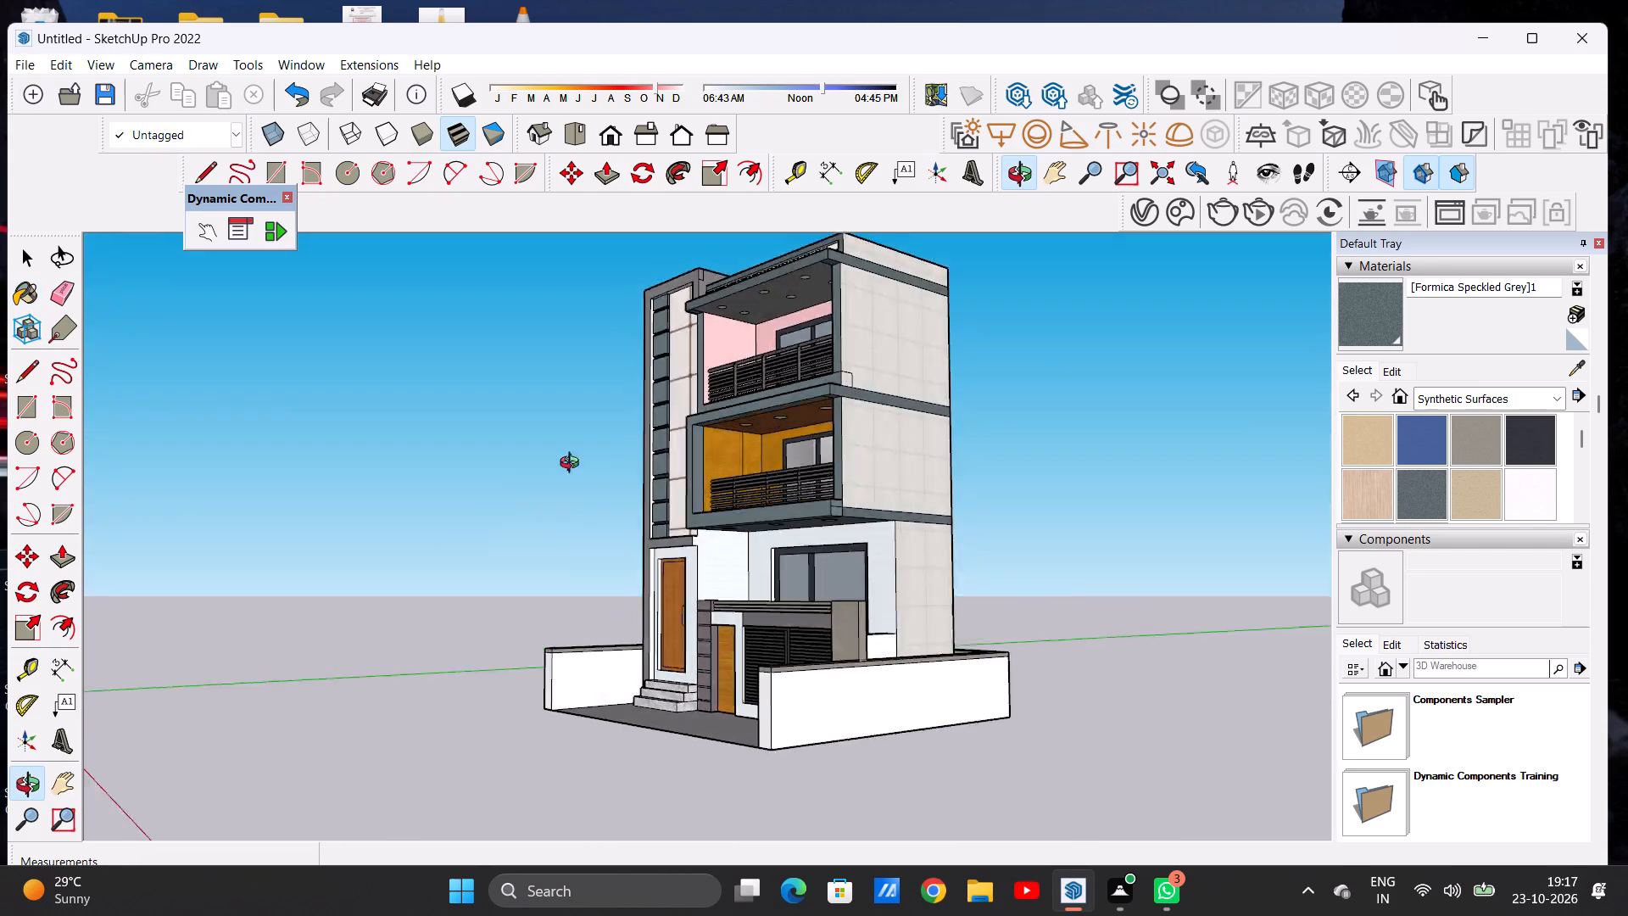
middle_click_drag(573, 465, 917, 507)
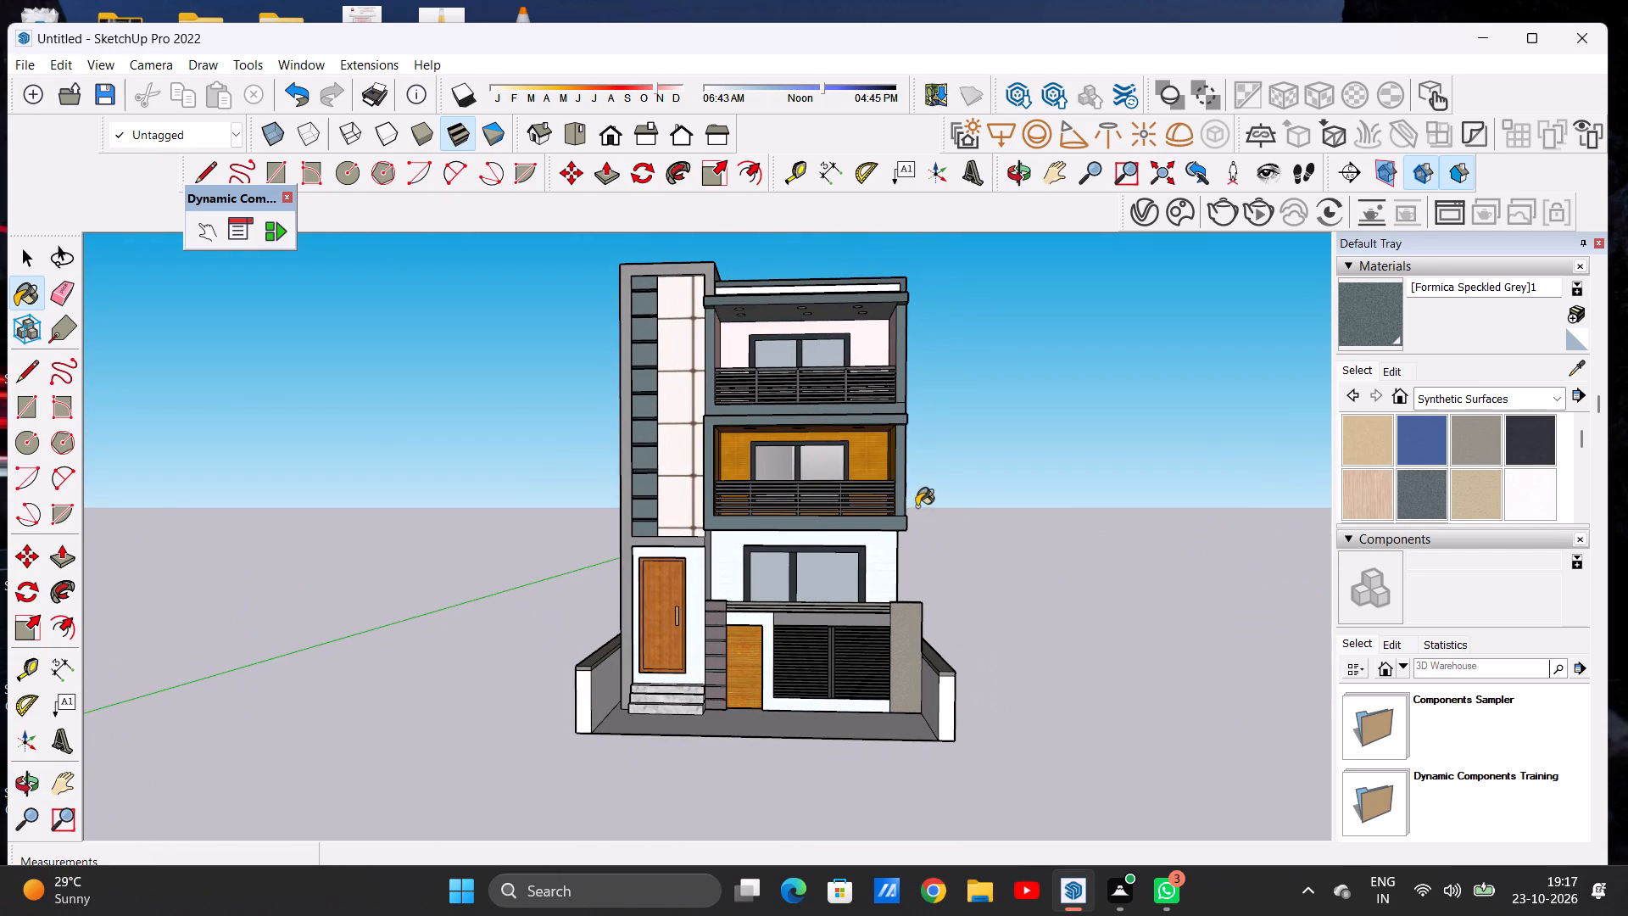
scroll(803, 567, "down", 2)
scroll(898, 606, "up", 6)
scroll(896, 610, "down", 1)
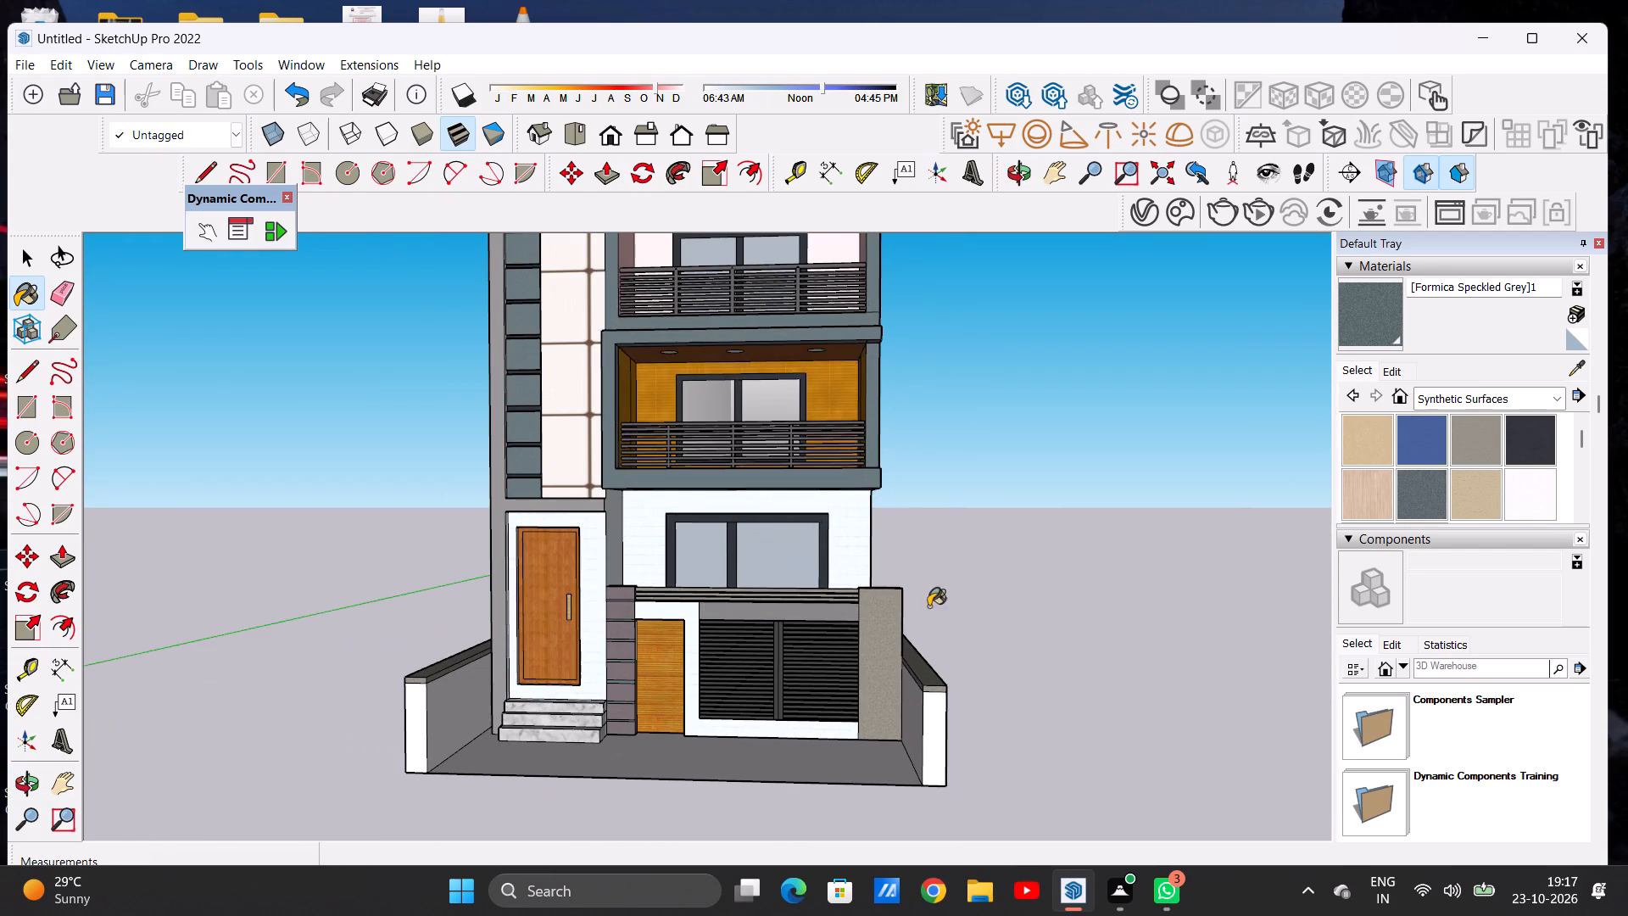
Paint the outer side face and top of the low white wall behind the gate pillar with Formica Graystone.
middle_click_drag(900, 612, 362, 718)
scroll(679, 717, "up", 4)
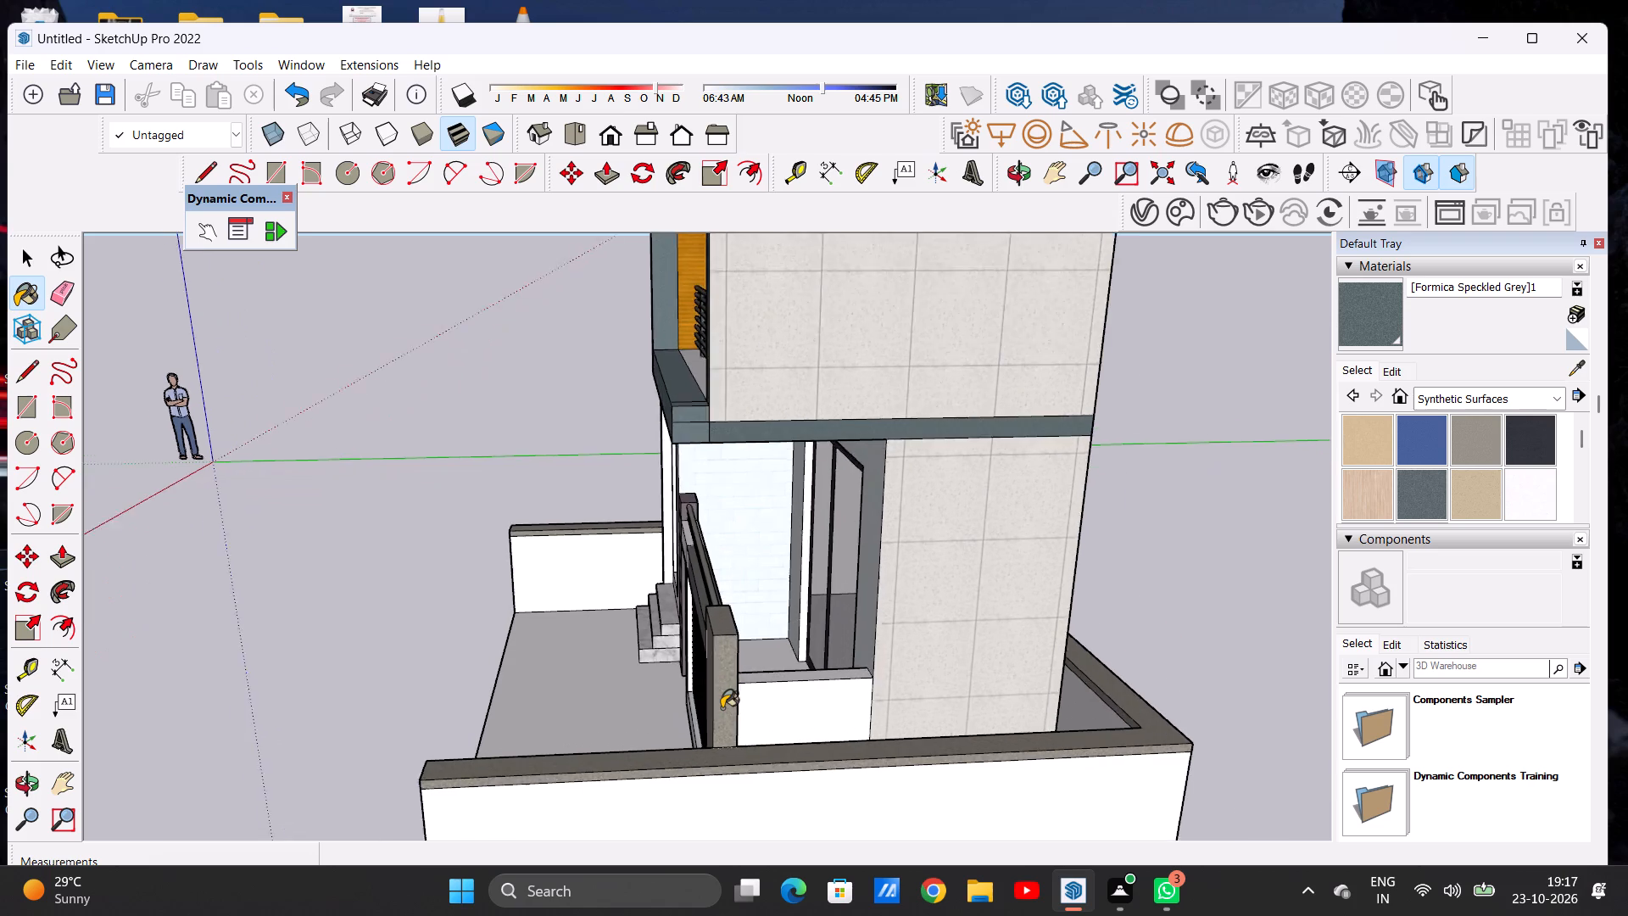
scroll(722, 708, "up", 2)
middle_click_drag(793, 656, 866, 700)
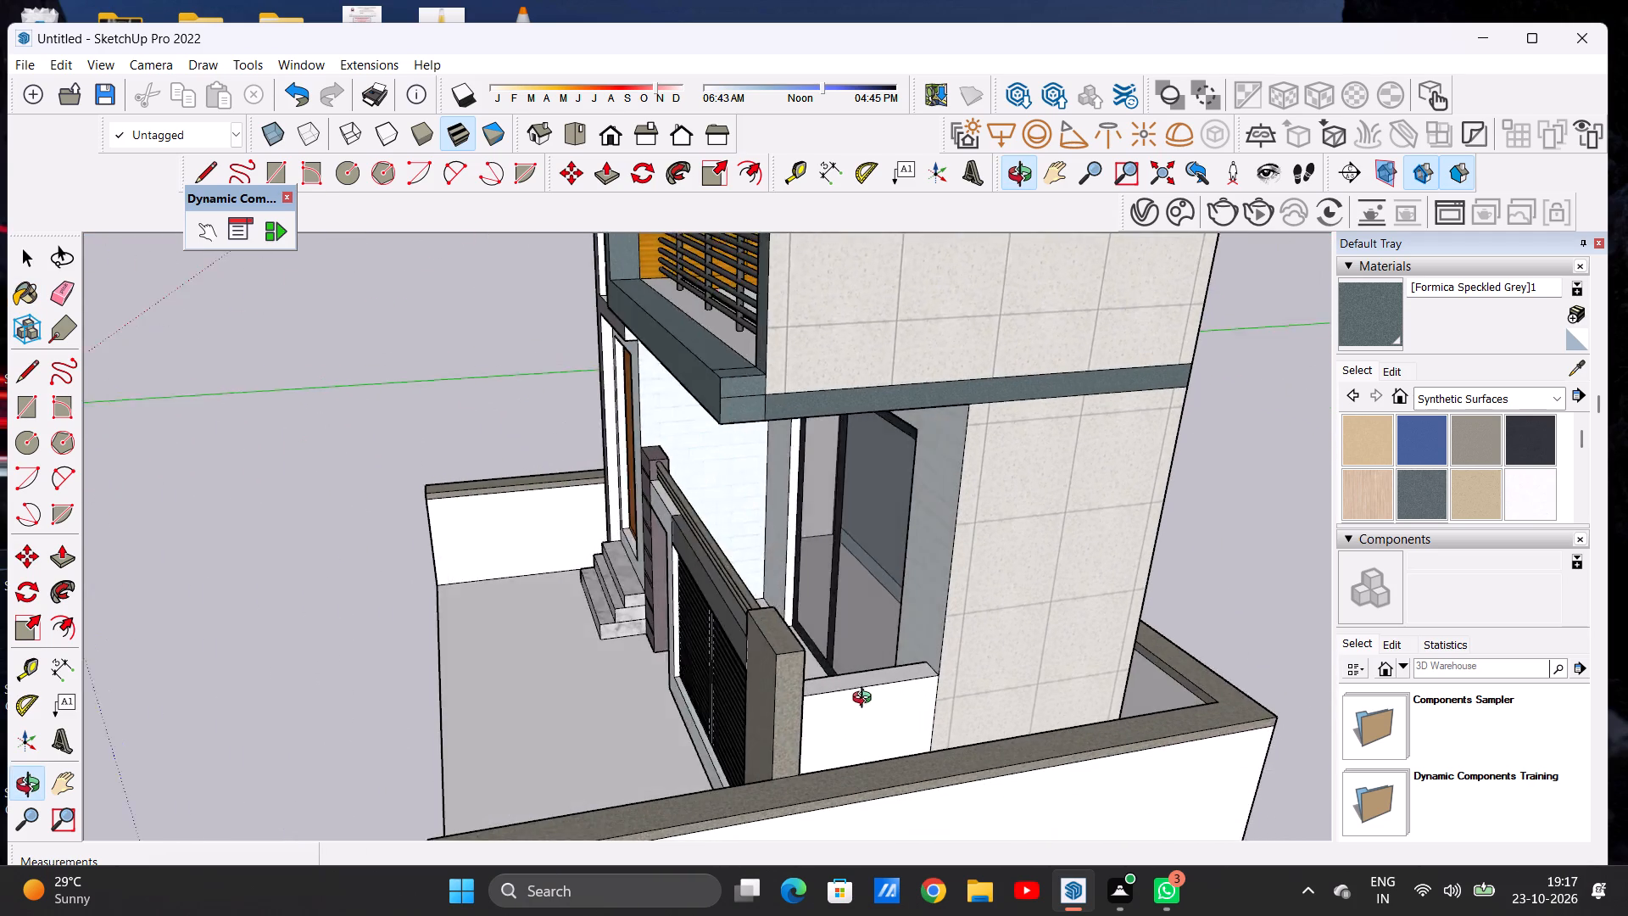
middle_click_drag(866, 700, 893, 680)
scroll(744, 641, "down", 6)
scroll(774, 660, "up", 4)
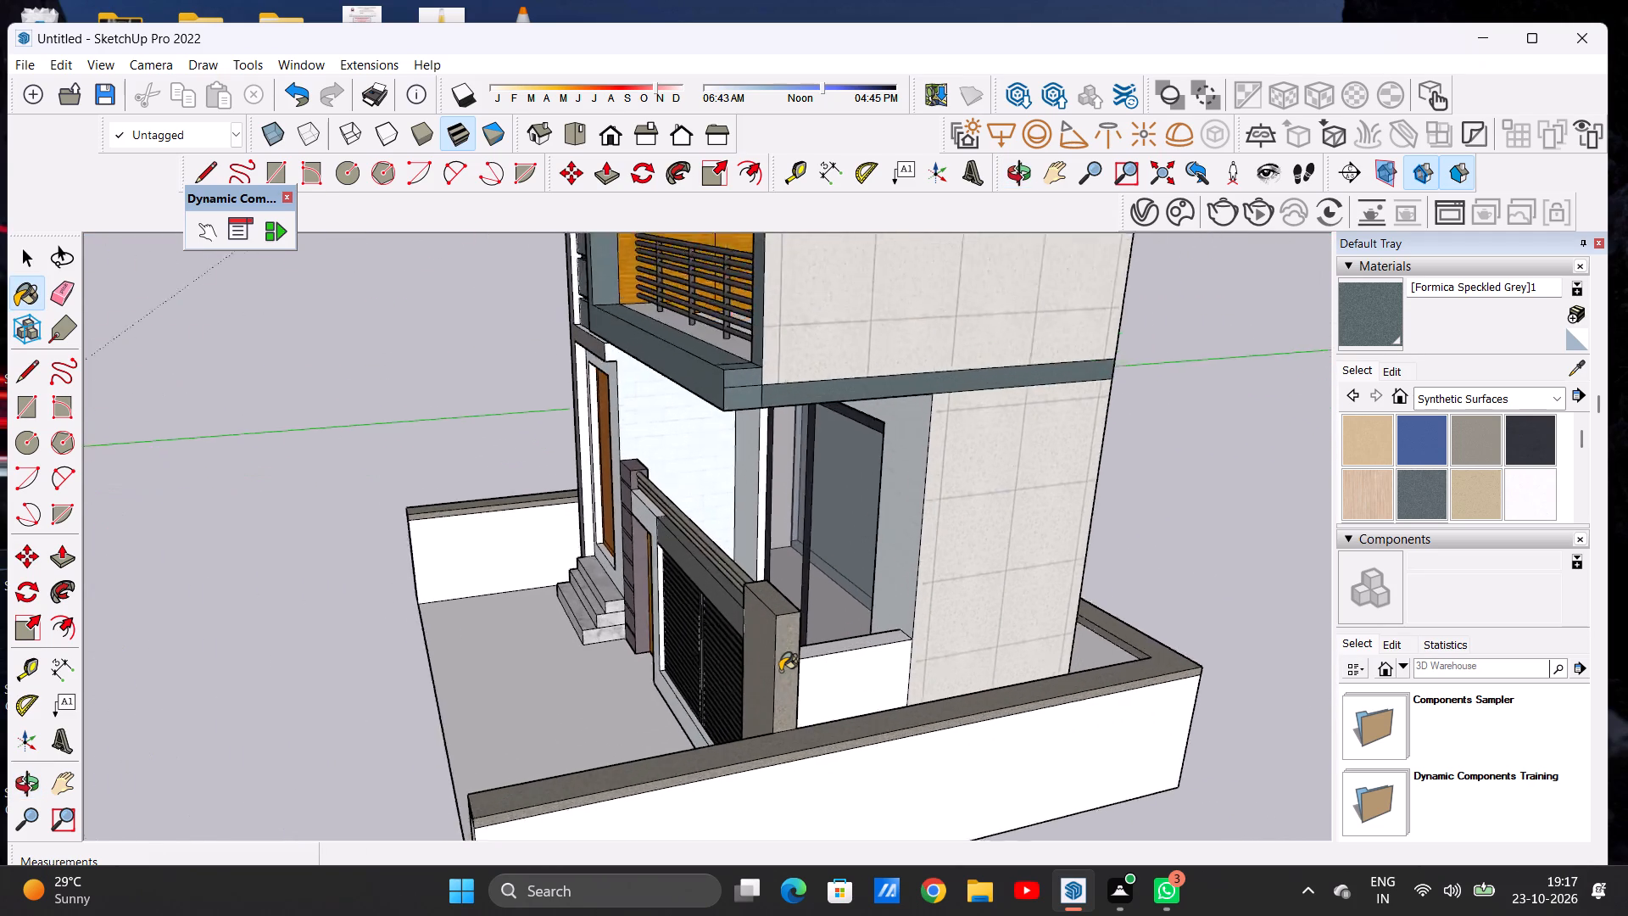
scroll(780, 671, "up", 4)
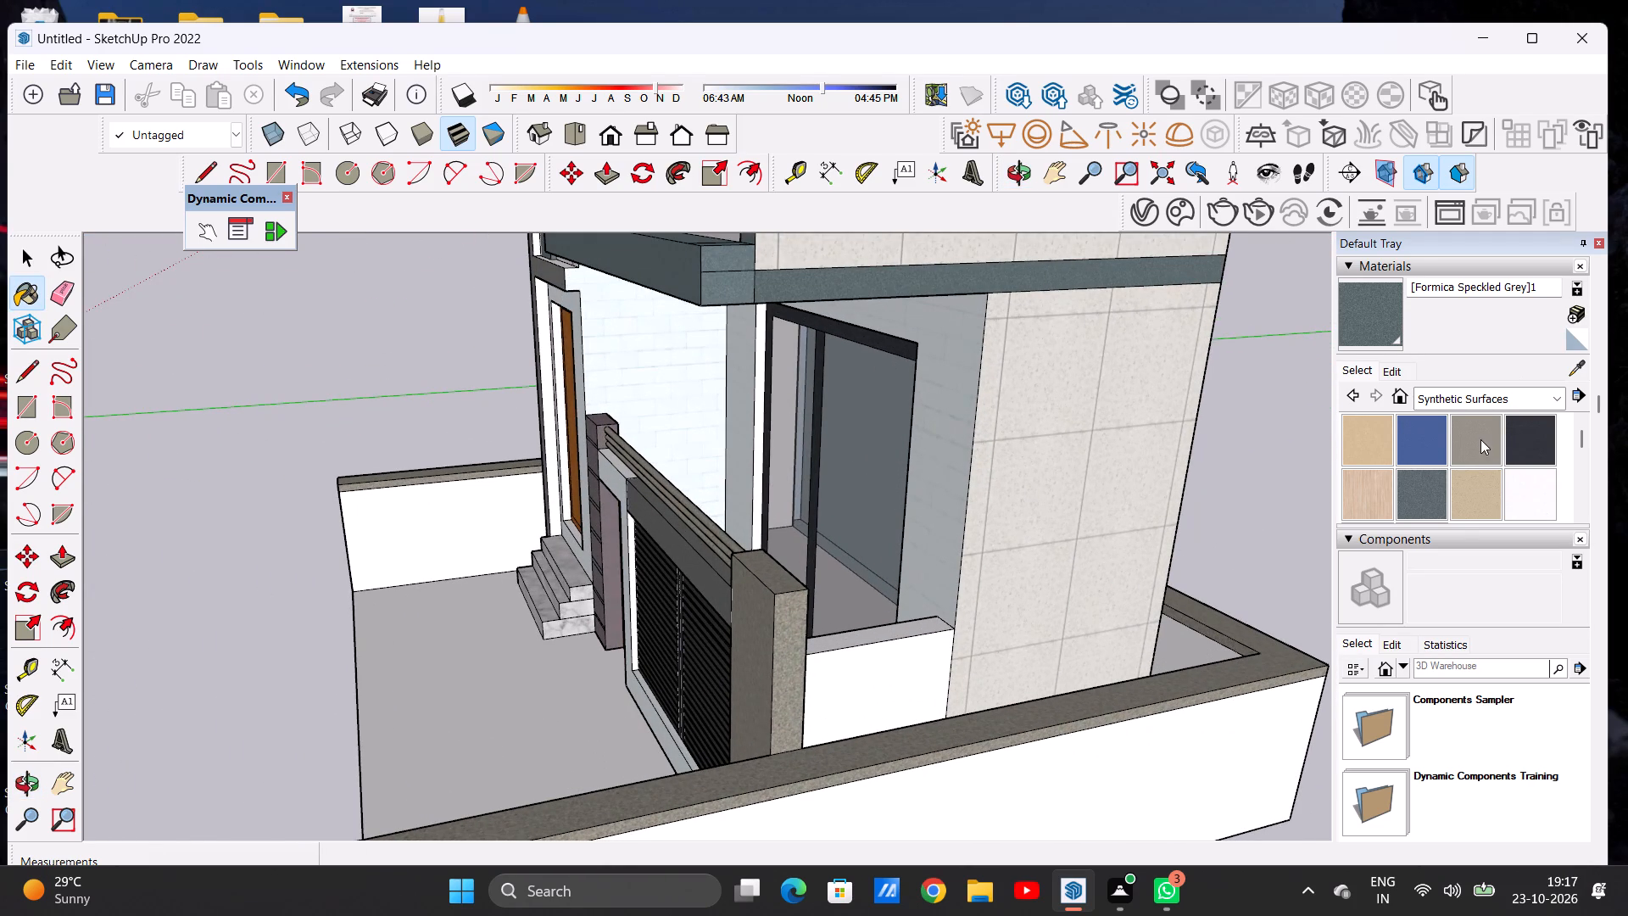
left_click(1479, 440)
scroll(917, 668, "up", 9)
left_click(838, 668)
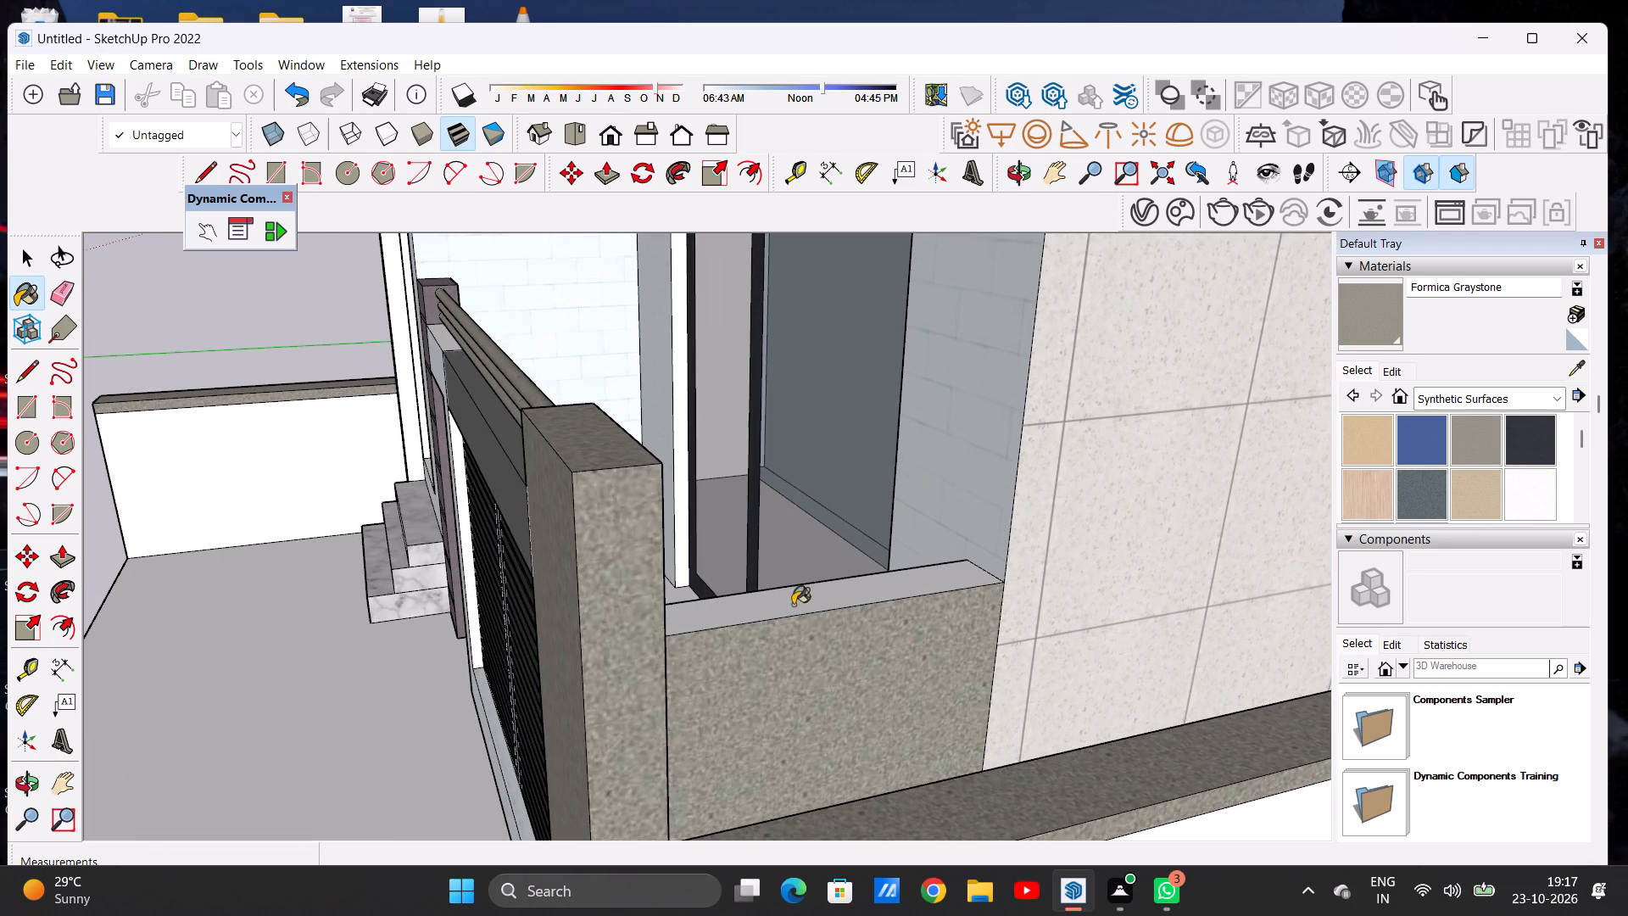
left_click(793, 605)
Paint the inner face of the low side wall between the gate pillar and the house with Formica Graystone.
scroll(796, 643, "down", 7)
middle_click_drag(629, 561, 1235, 623)
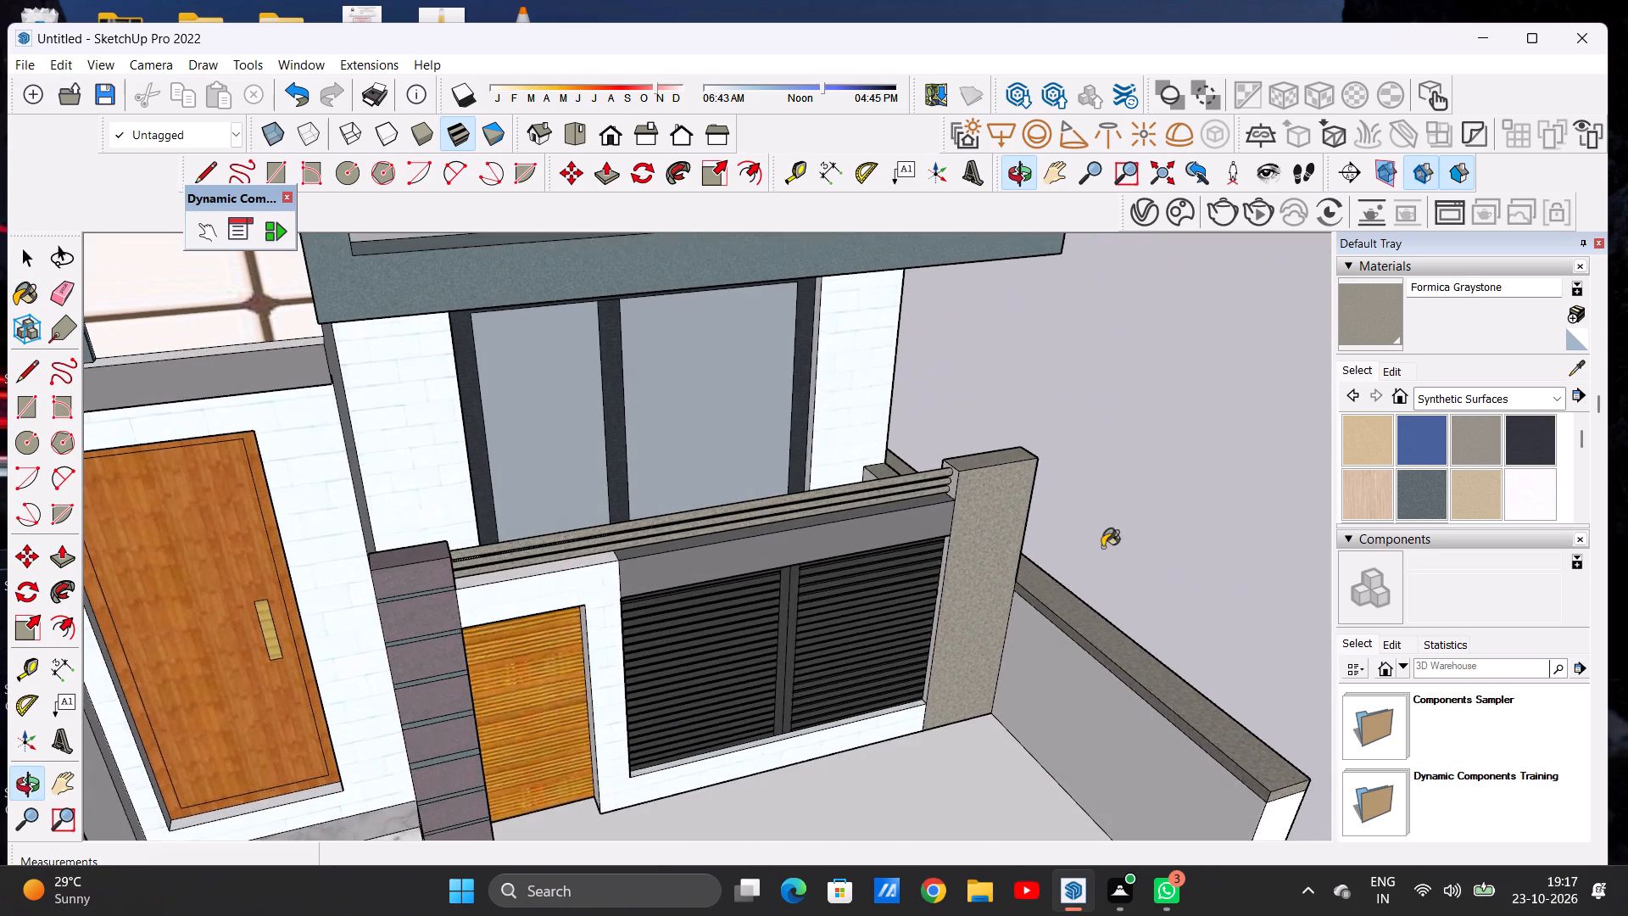
scroll(862, 479, "up", 5)
middle_click_drag(849, 478, 986, 586)
scroll(869, 489, "up", 5)
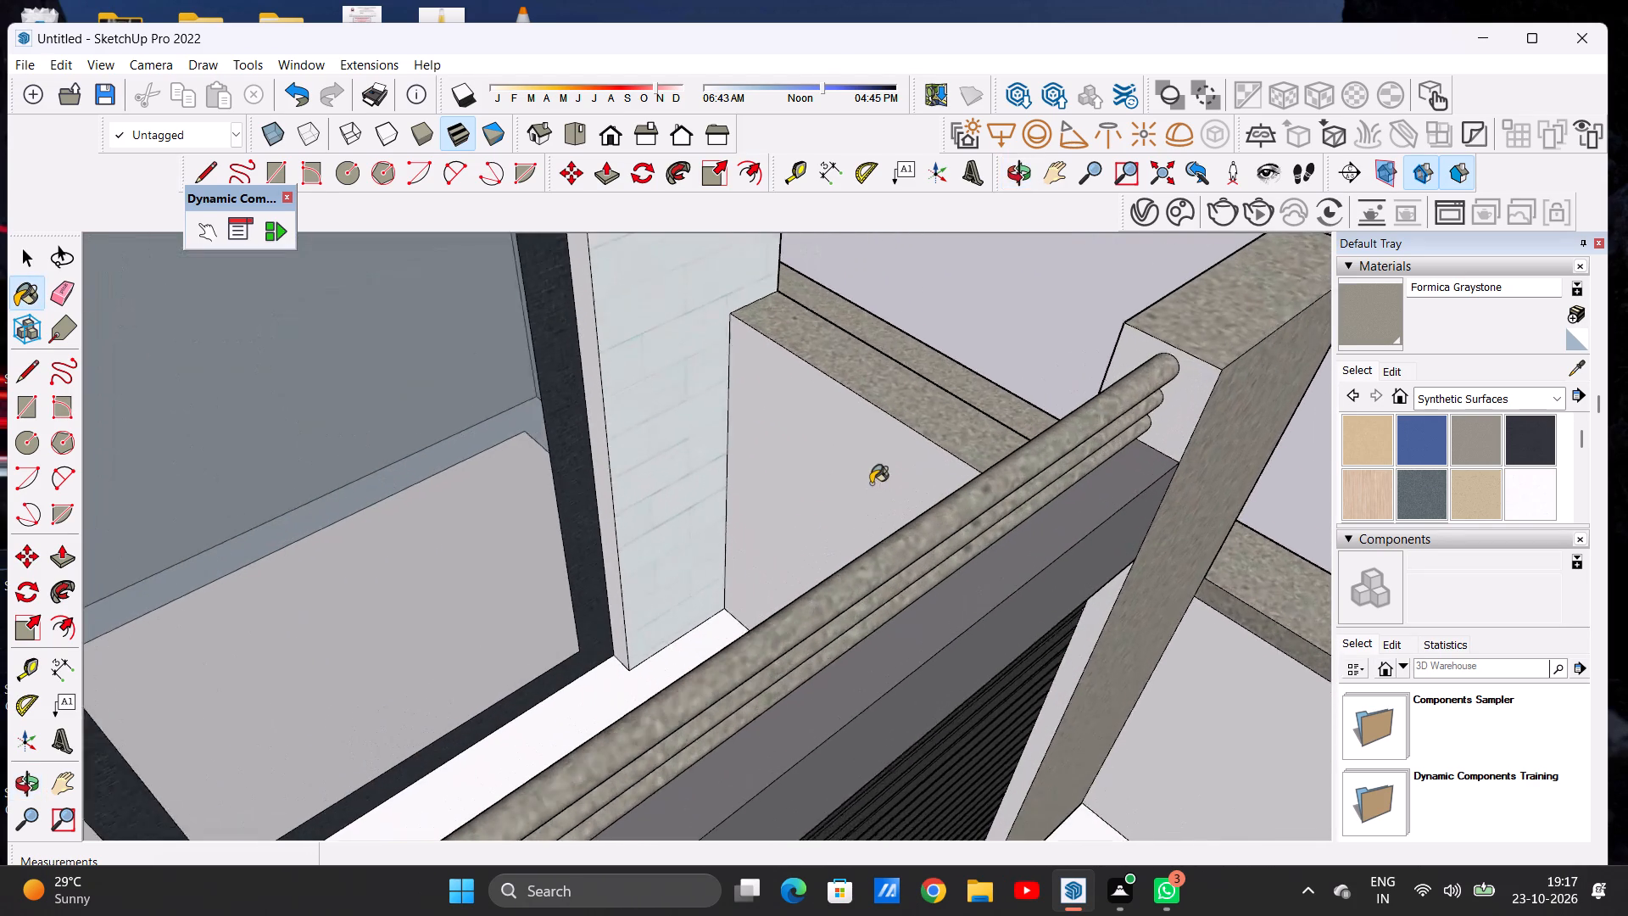
scroll(871, 483, "up", 1)
left_click(867, 479)
Paint the gate pillar's white inner side face, at the rail ends and beside the black louvres, with Formica Graystone.
scroll(815, 497, "down", 2)
scroll(814, 501, "up", 1)
scroll(814, 501, "down", 5)
middle_click_drag(876, 555, 734, 449)
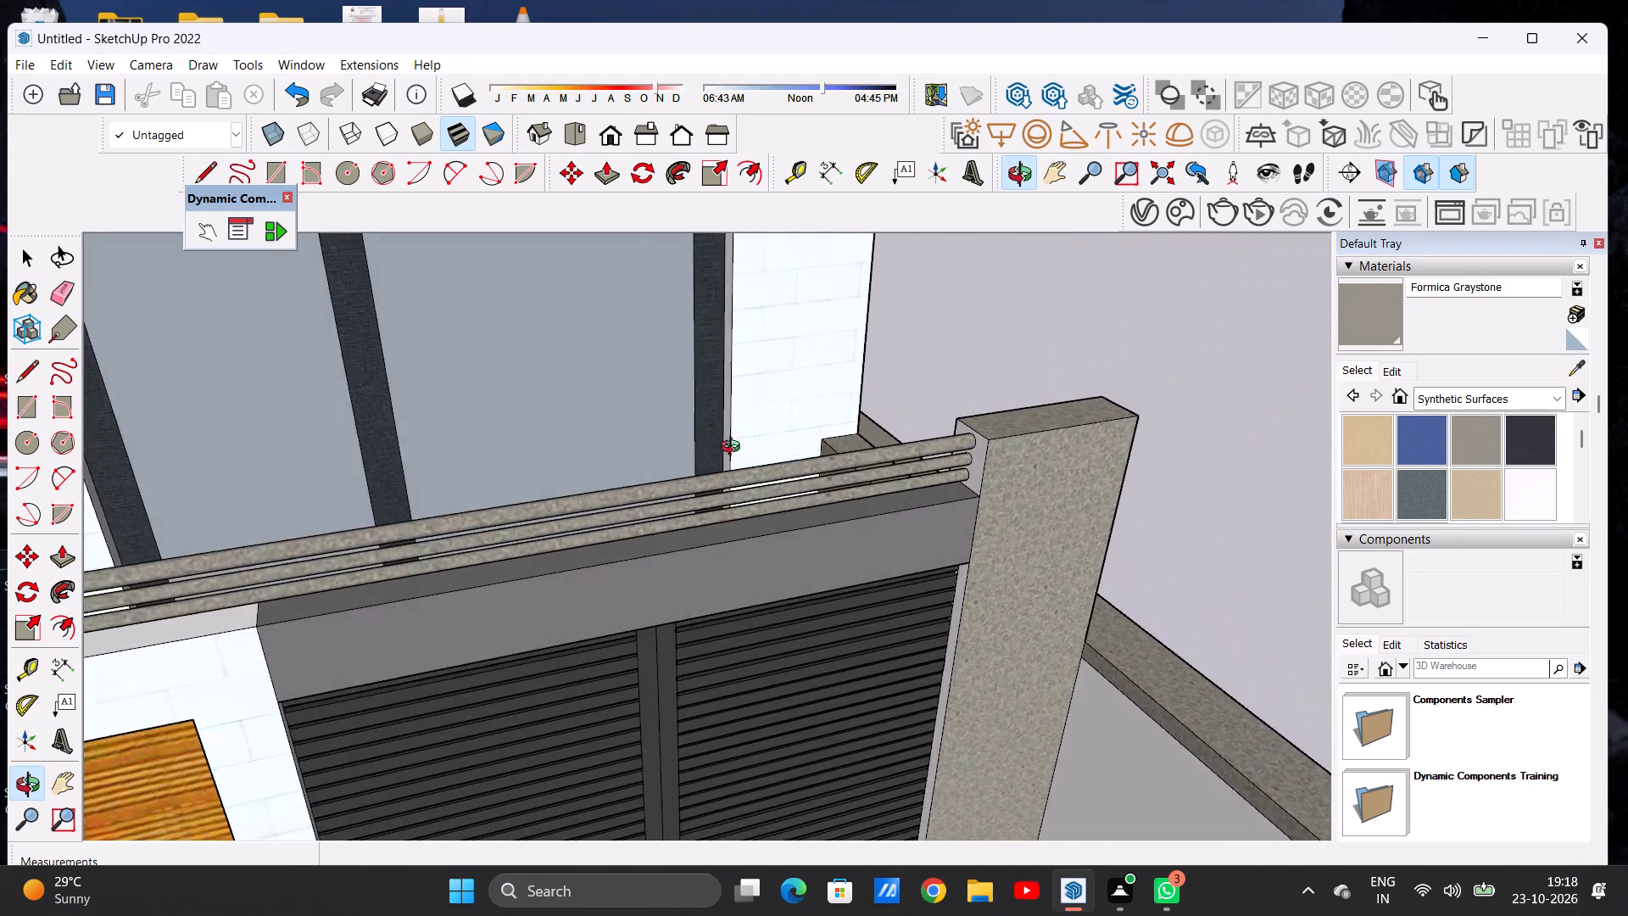
middle_click_drag(734, 449, 867, 467)
scroll(993, 451, "up", 5)
left_click(983, 438)
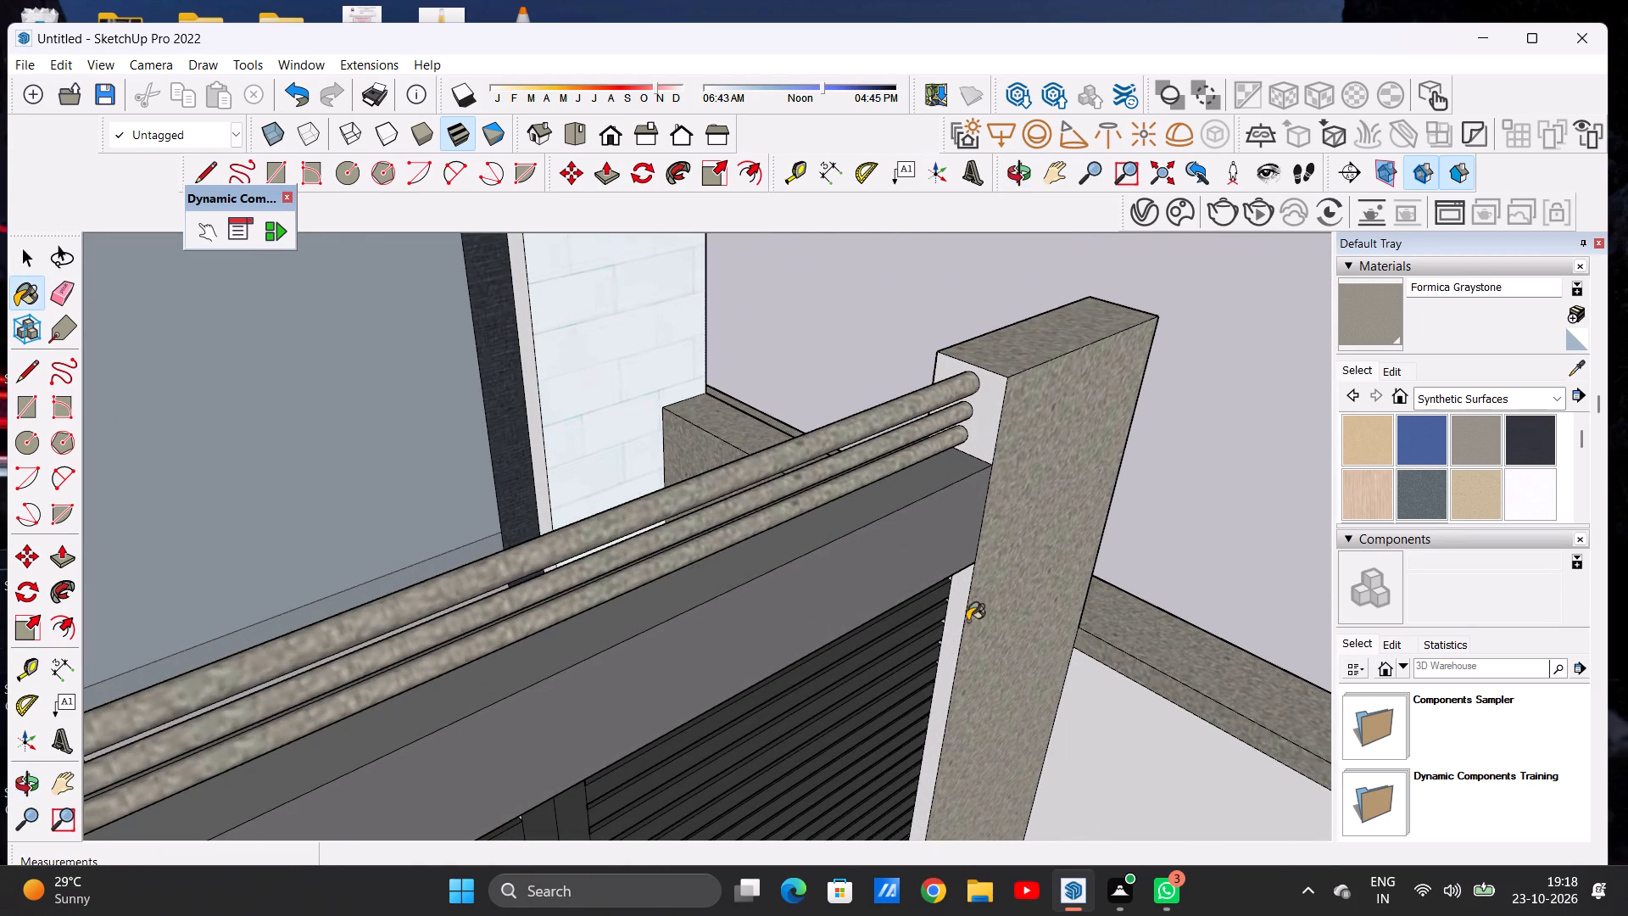
left_click(960, 596)
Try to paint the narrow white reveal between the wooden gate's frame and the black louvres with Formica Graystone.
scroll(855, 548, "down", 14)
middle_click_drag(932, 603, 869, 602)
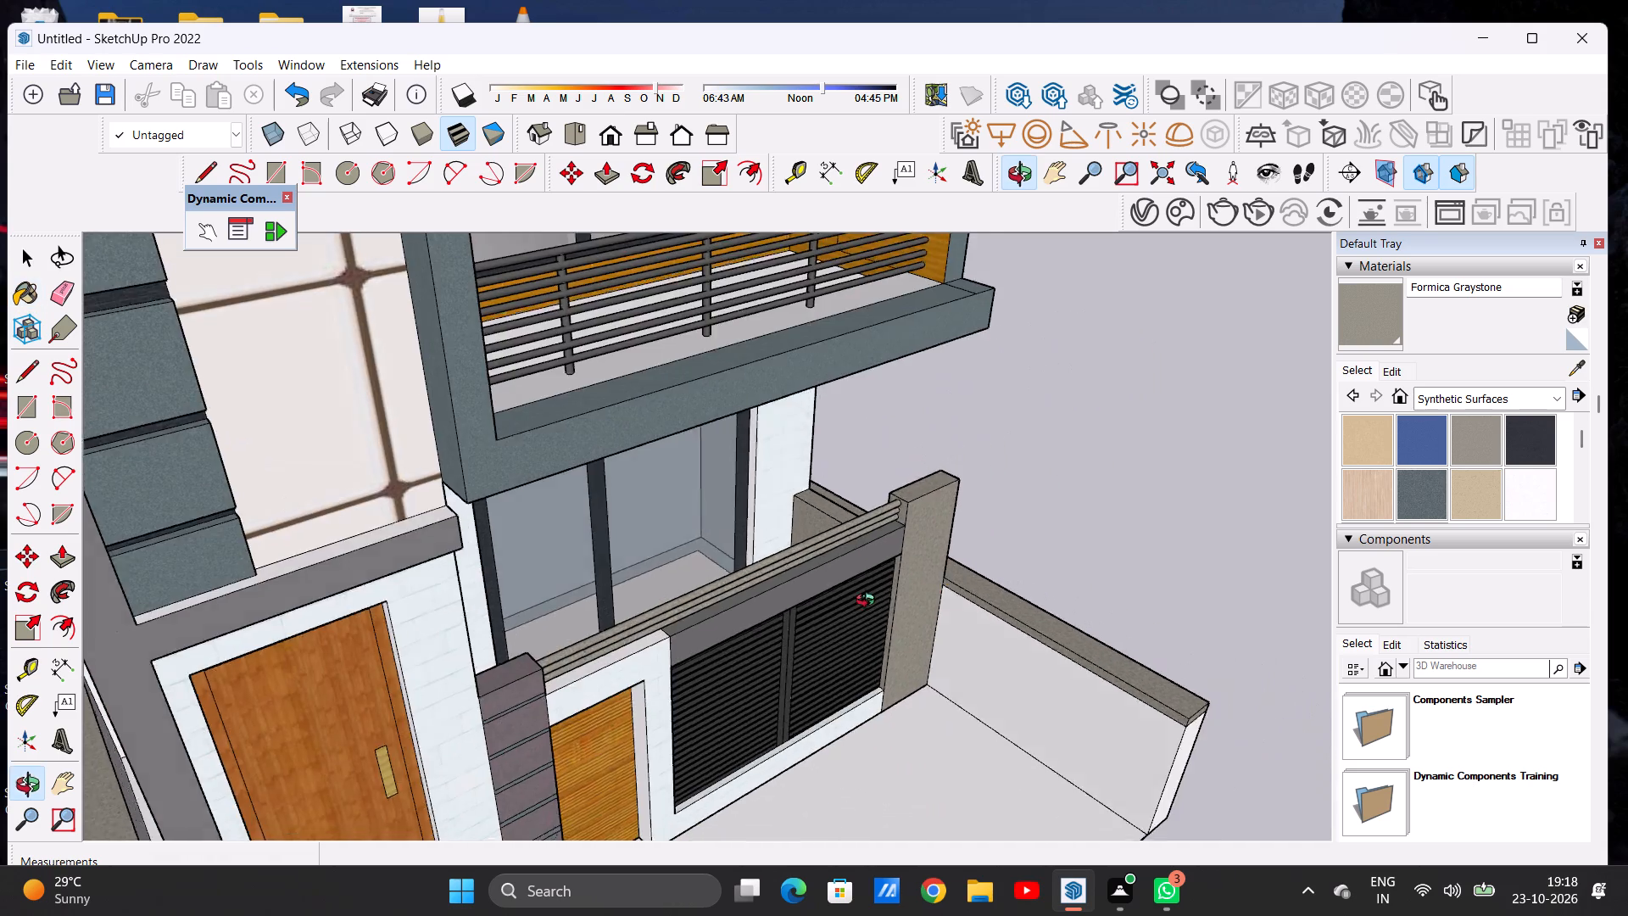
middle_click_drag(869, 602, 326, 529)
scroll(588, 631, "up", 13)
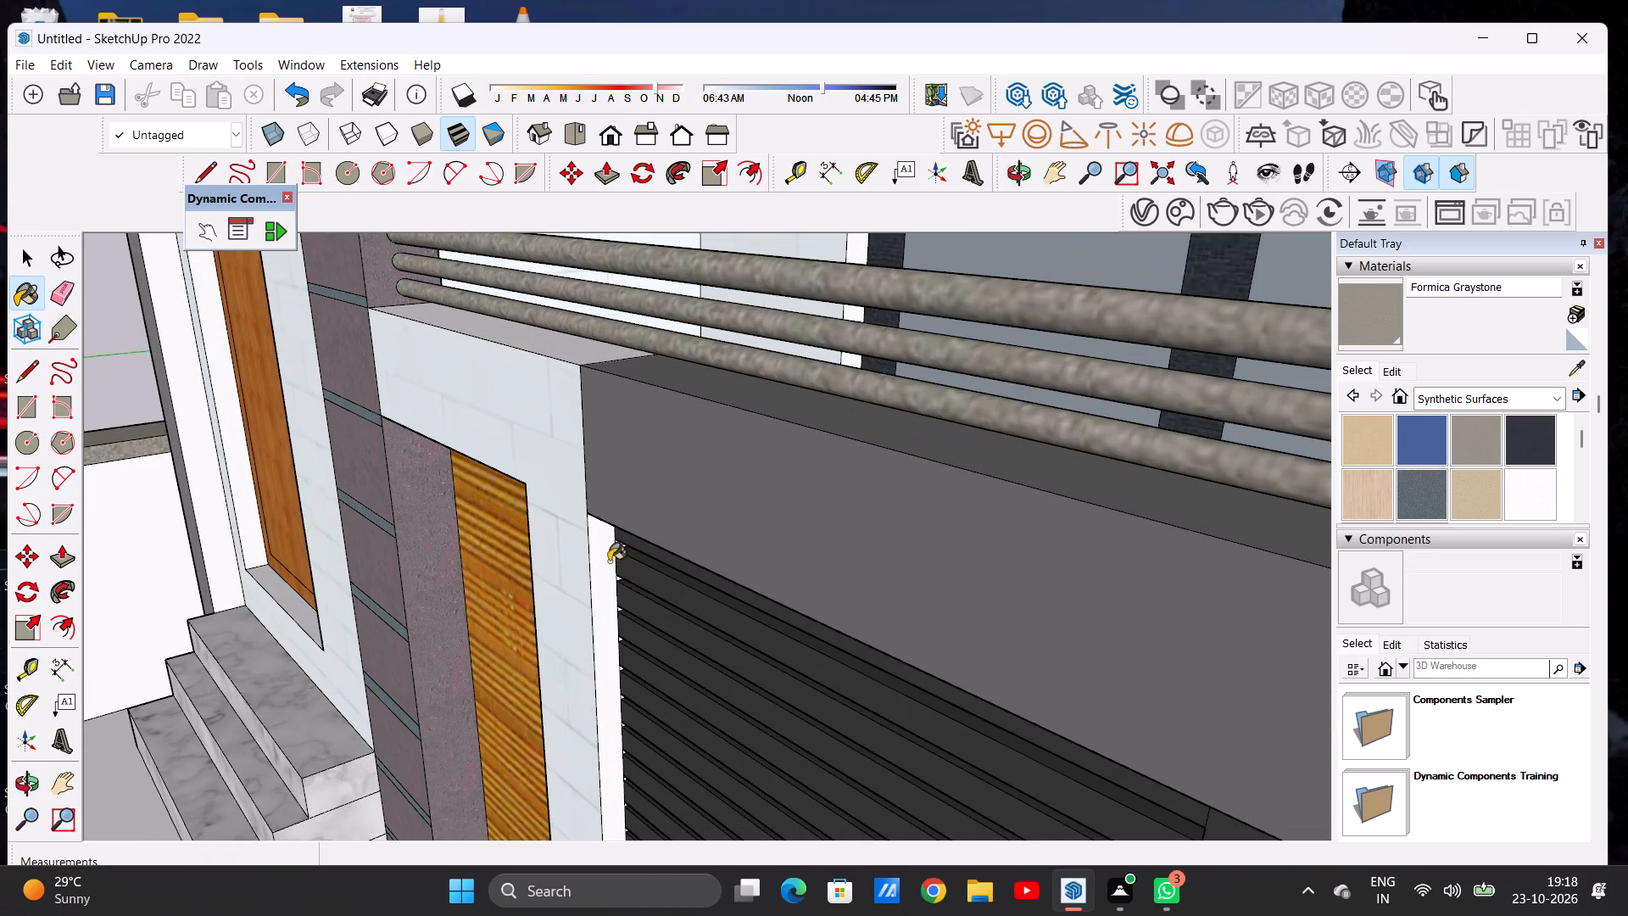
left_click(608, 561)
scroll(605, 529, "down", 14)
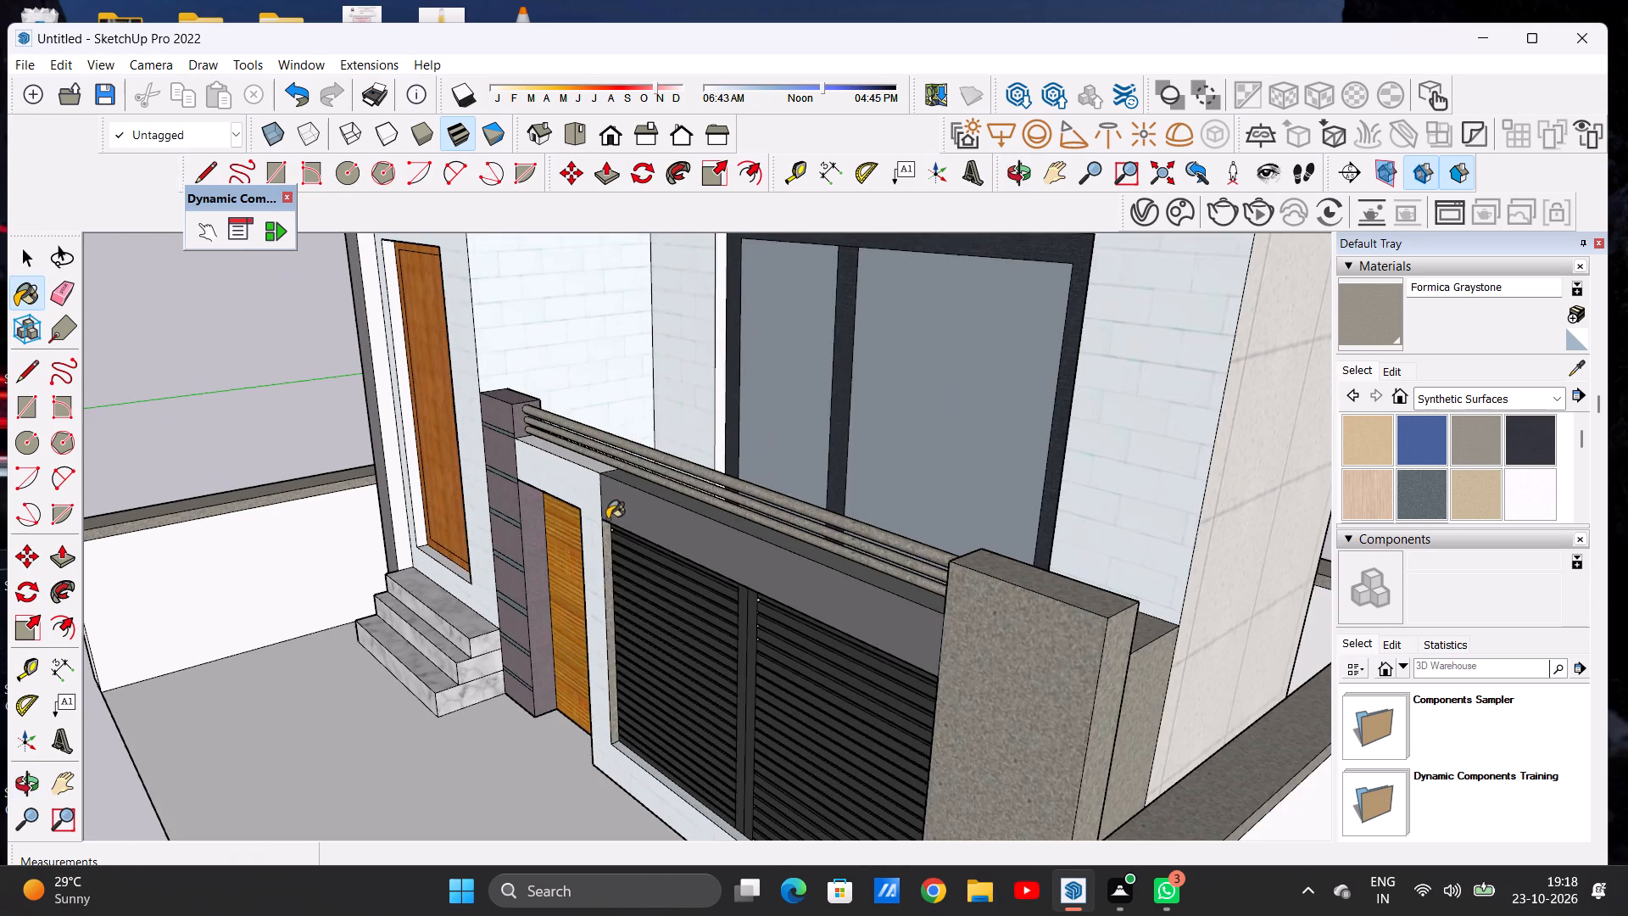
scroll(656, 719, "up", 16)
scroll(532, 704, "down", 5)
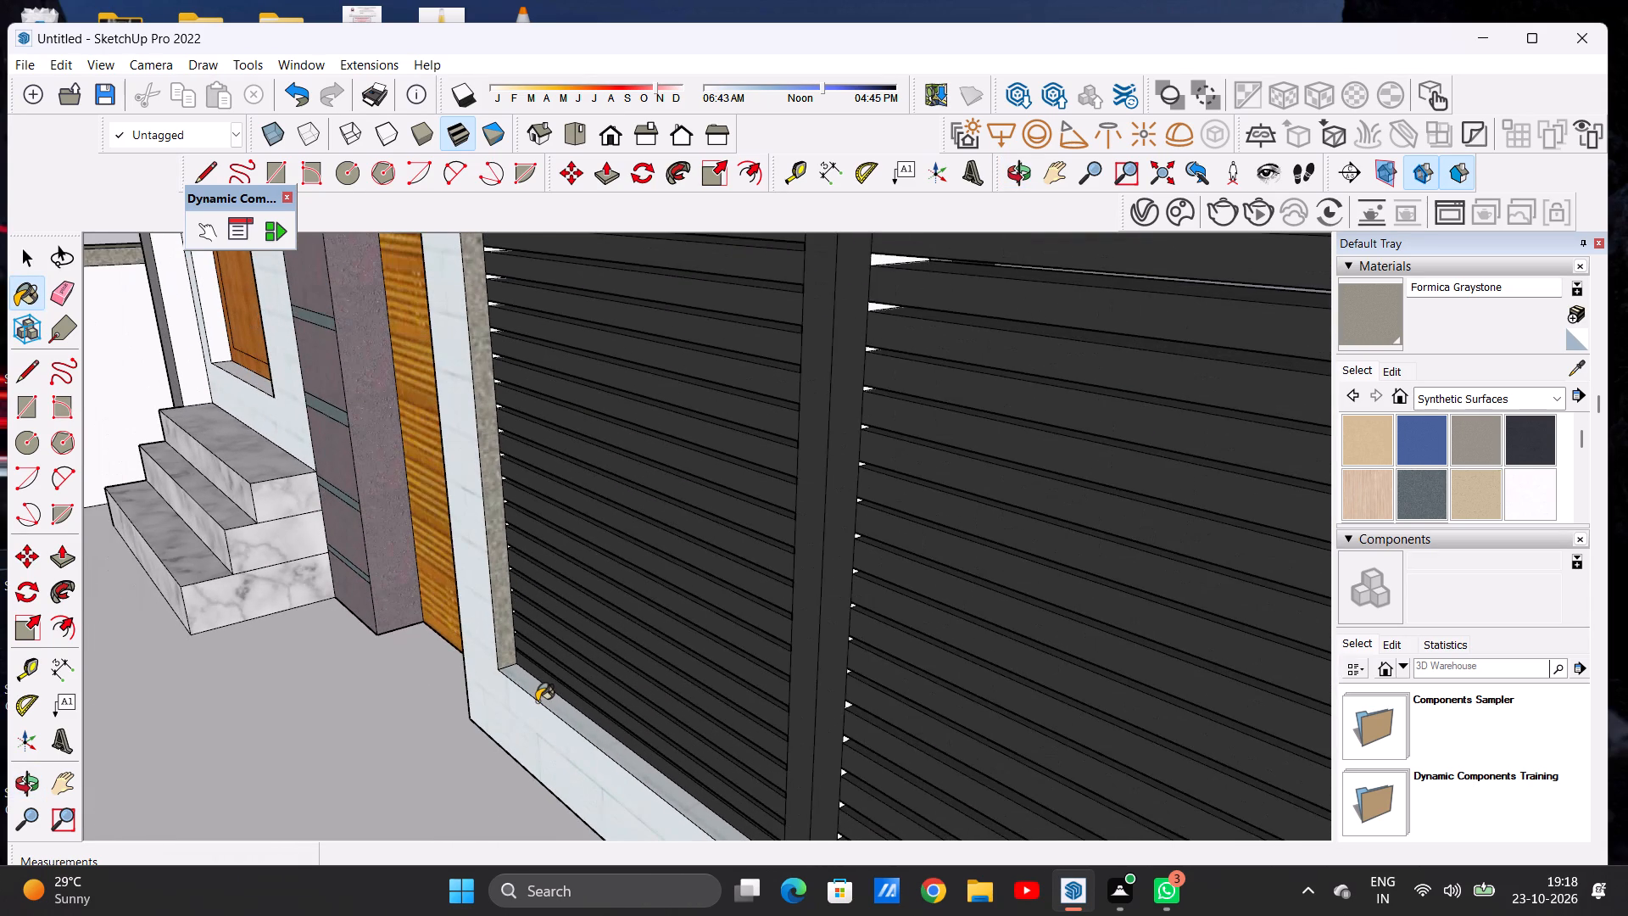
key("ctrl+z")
Review the gate area and the complete front elevation for remaining unpainted surfaces.
scroll(513, 455, "down", 5)
scroll(513, 455, "up", 1)
scroll(513, 455, "down", 8)
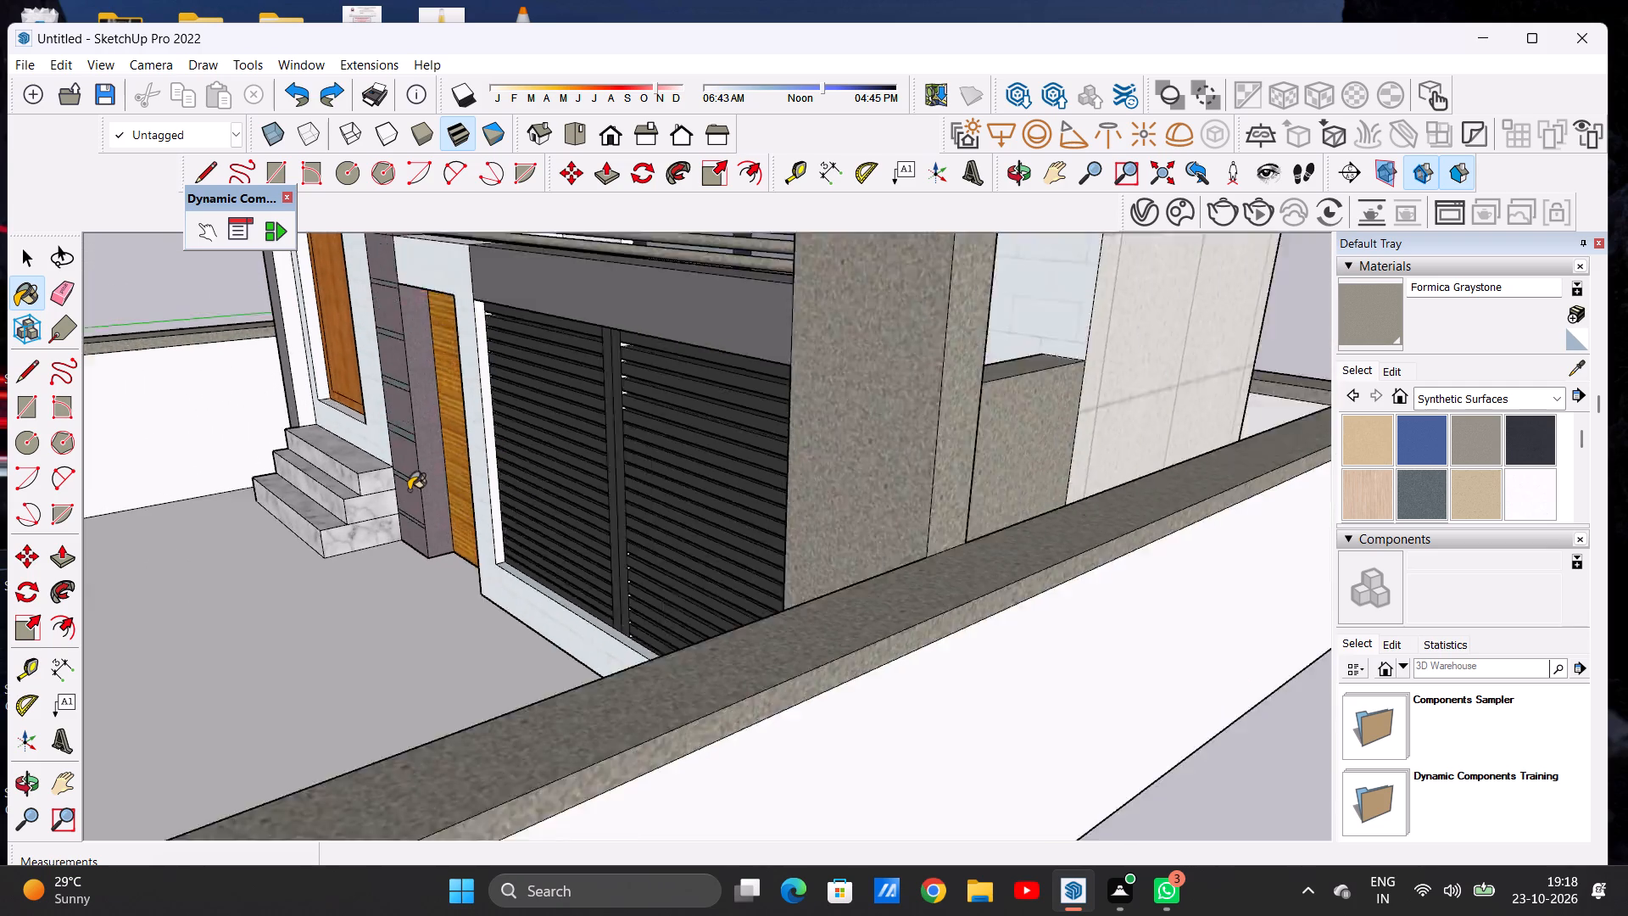
scroll(409, 490, "down", 8)
middle_click_drag(368, 517, 753, 437)
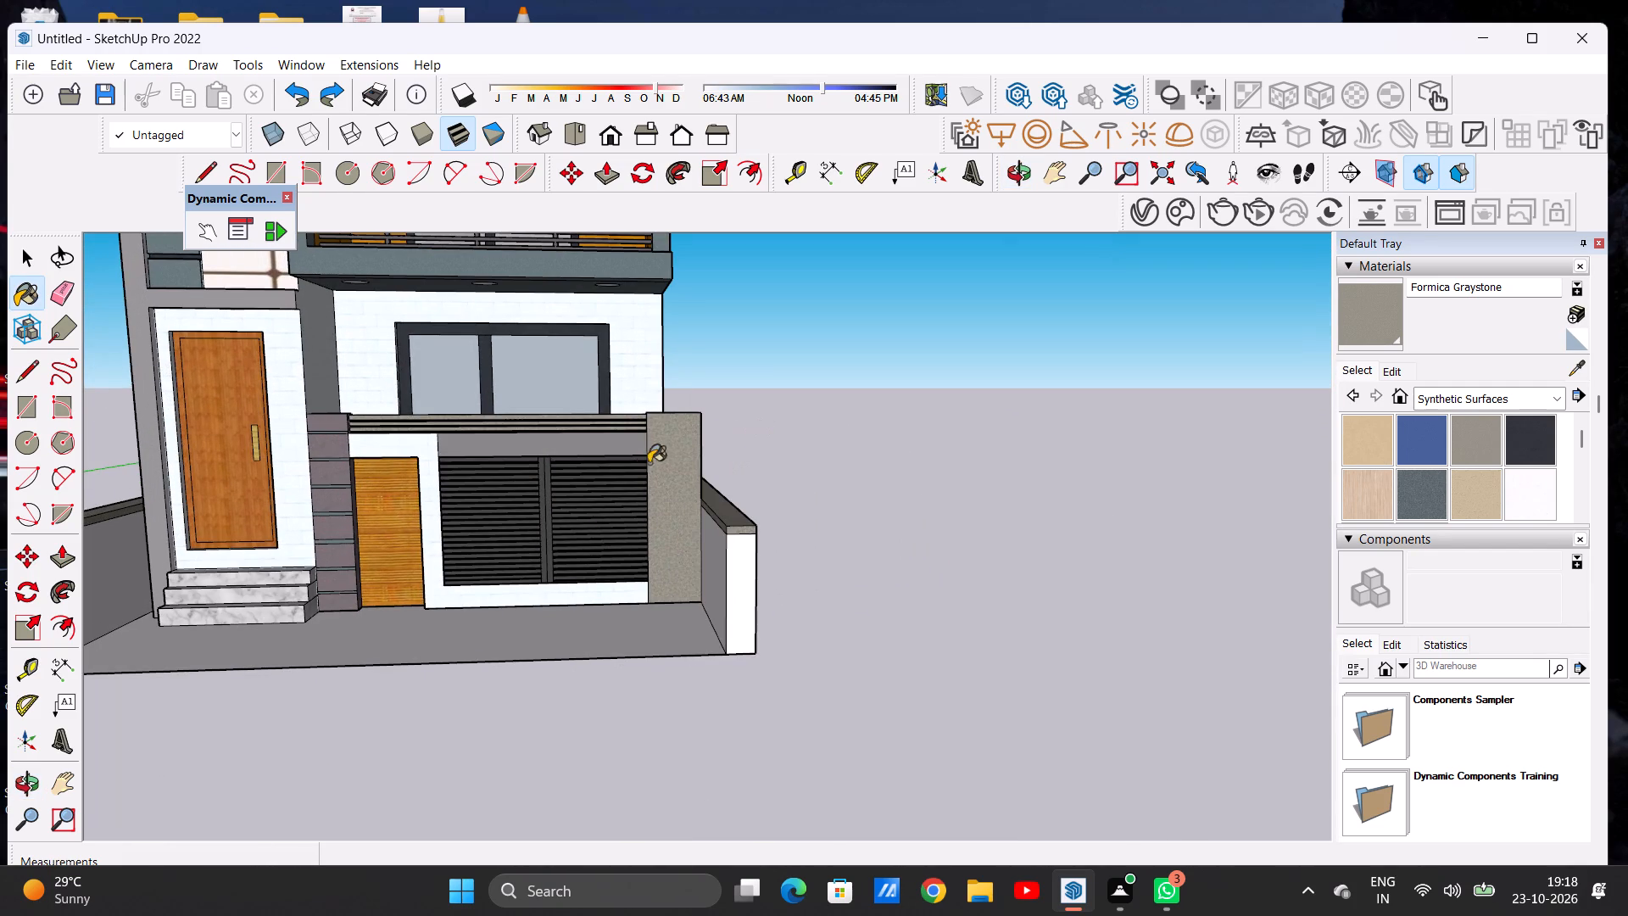
scroll(584, 544, "down", 7)
scroll(586, 618, "down", 7)
scroll(585, 455, "up", 7)
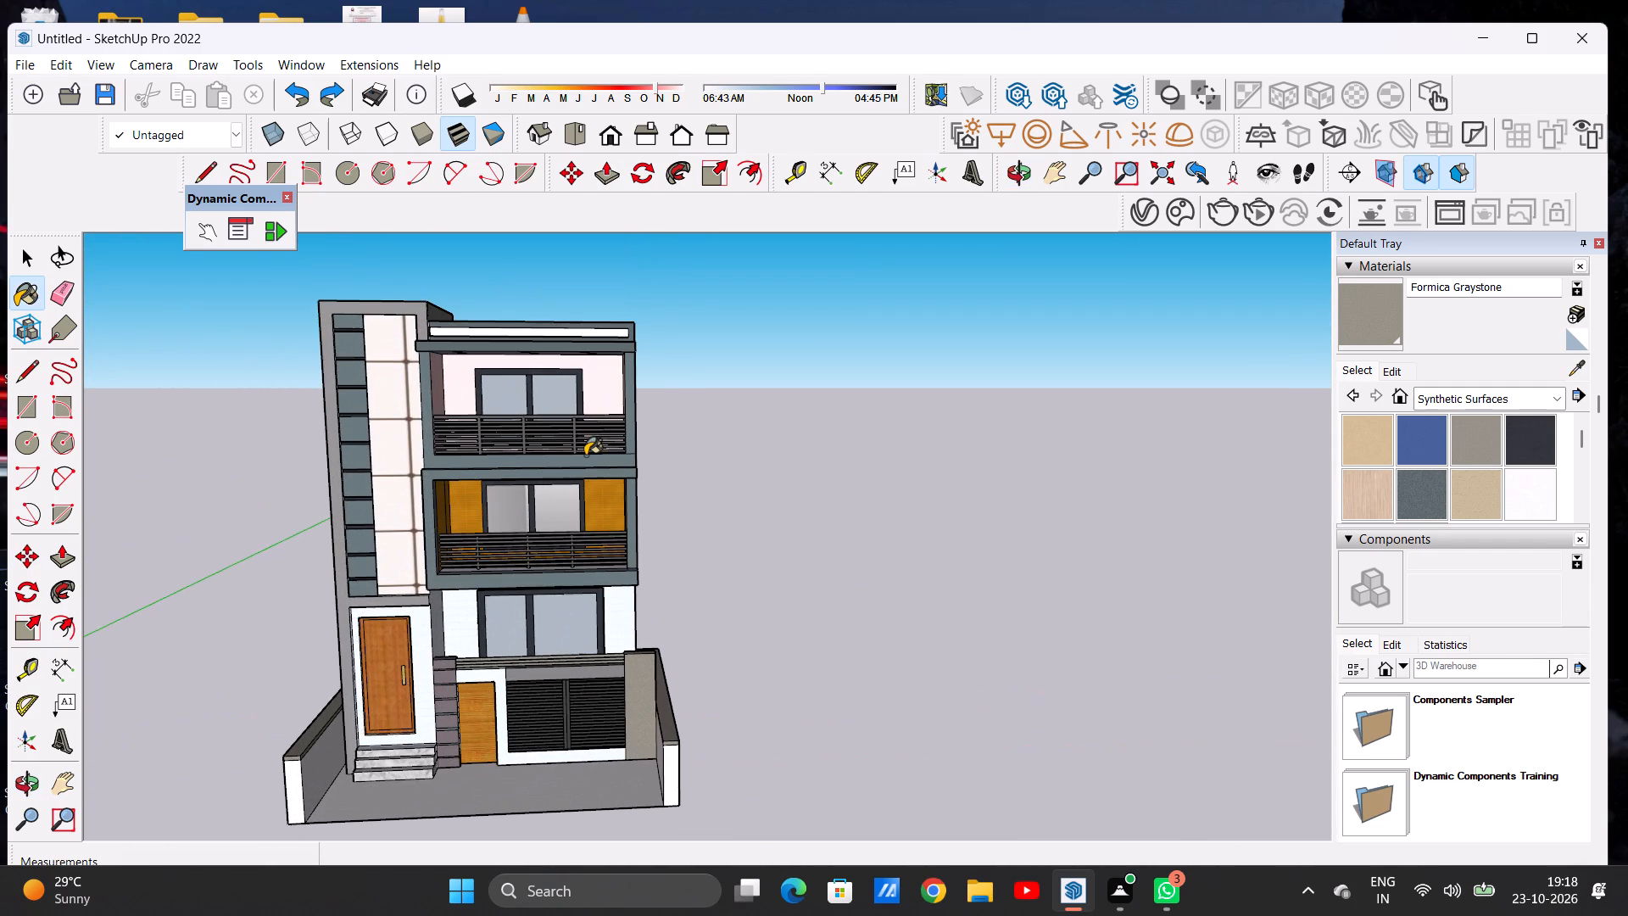
key("space")
scroll(603, 466, "down", 4)
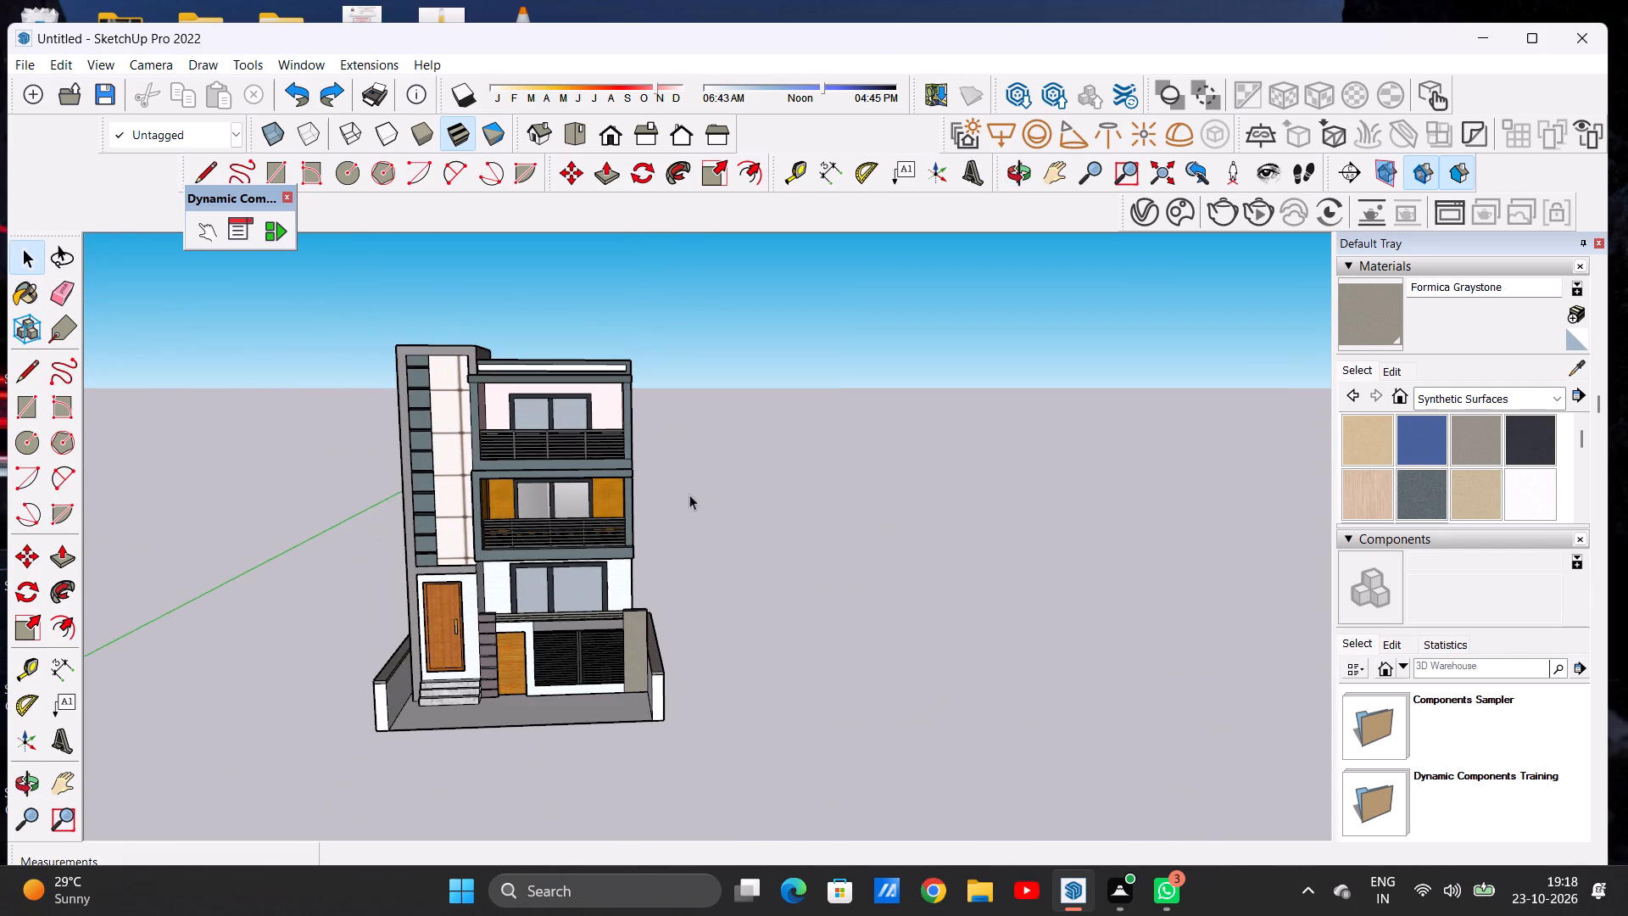
middle_click_drag(711, 525, 664, 518)
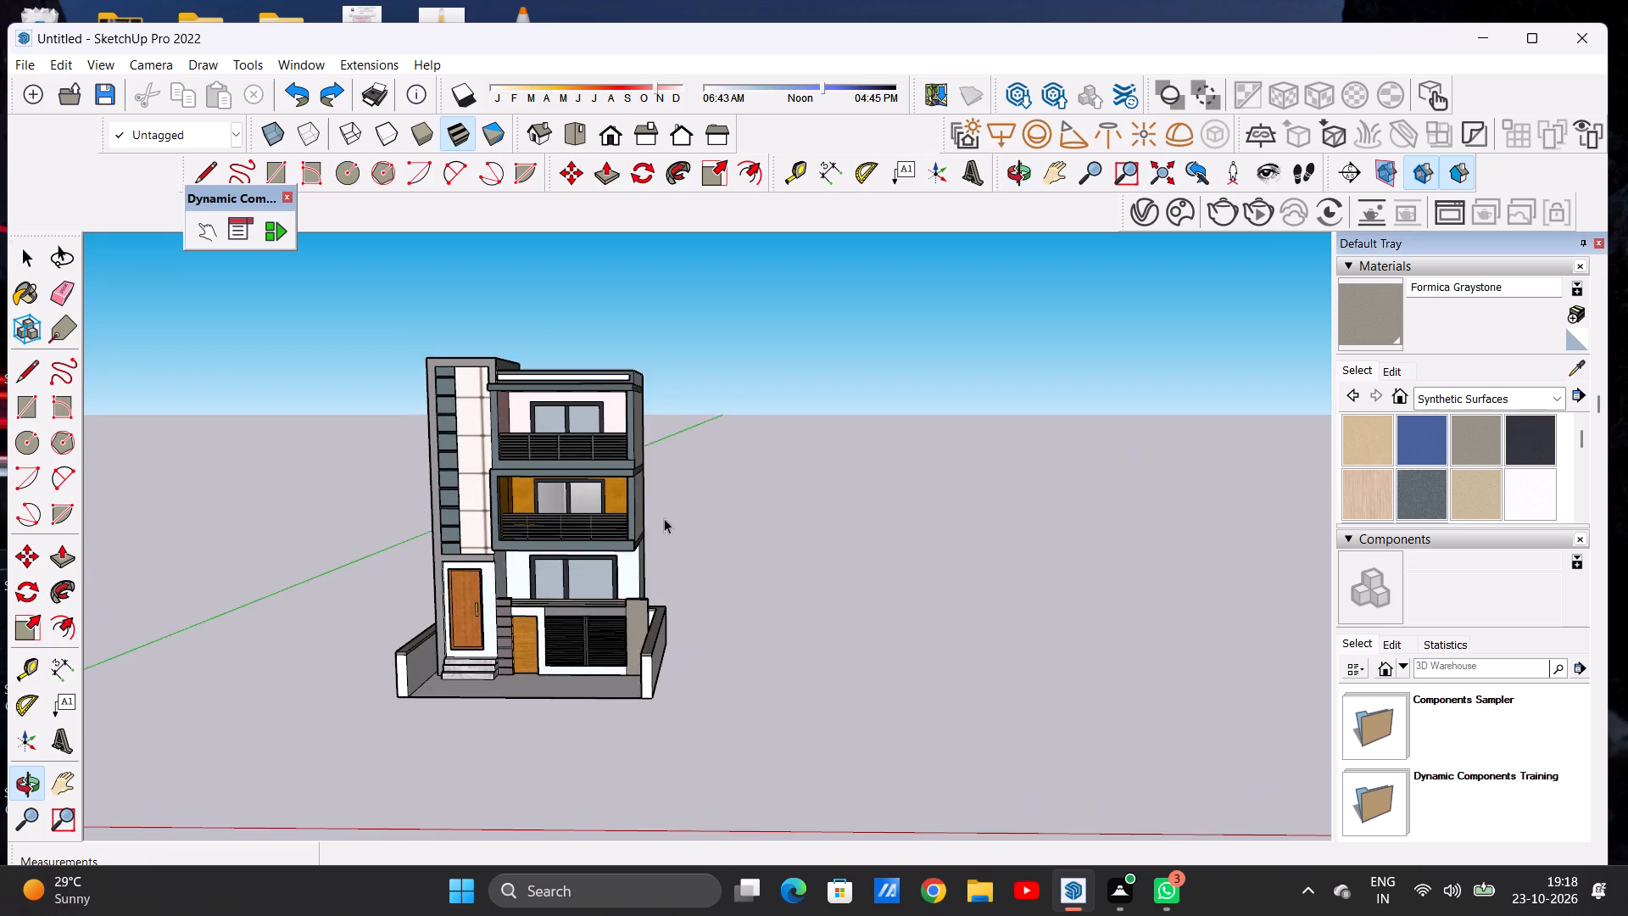
middle_click_drag(664, 518, 663, 517)
scroll(873, 608, "down", 7)
scroll(777, 597, "up", 5)
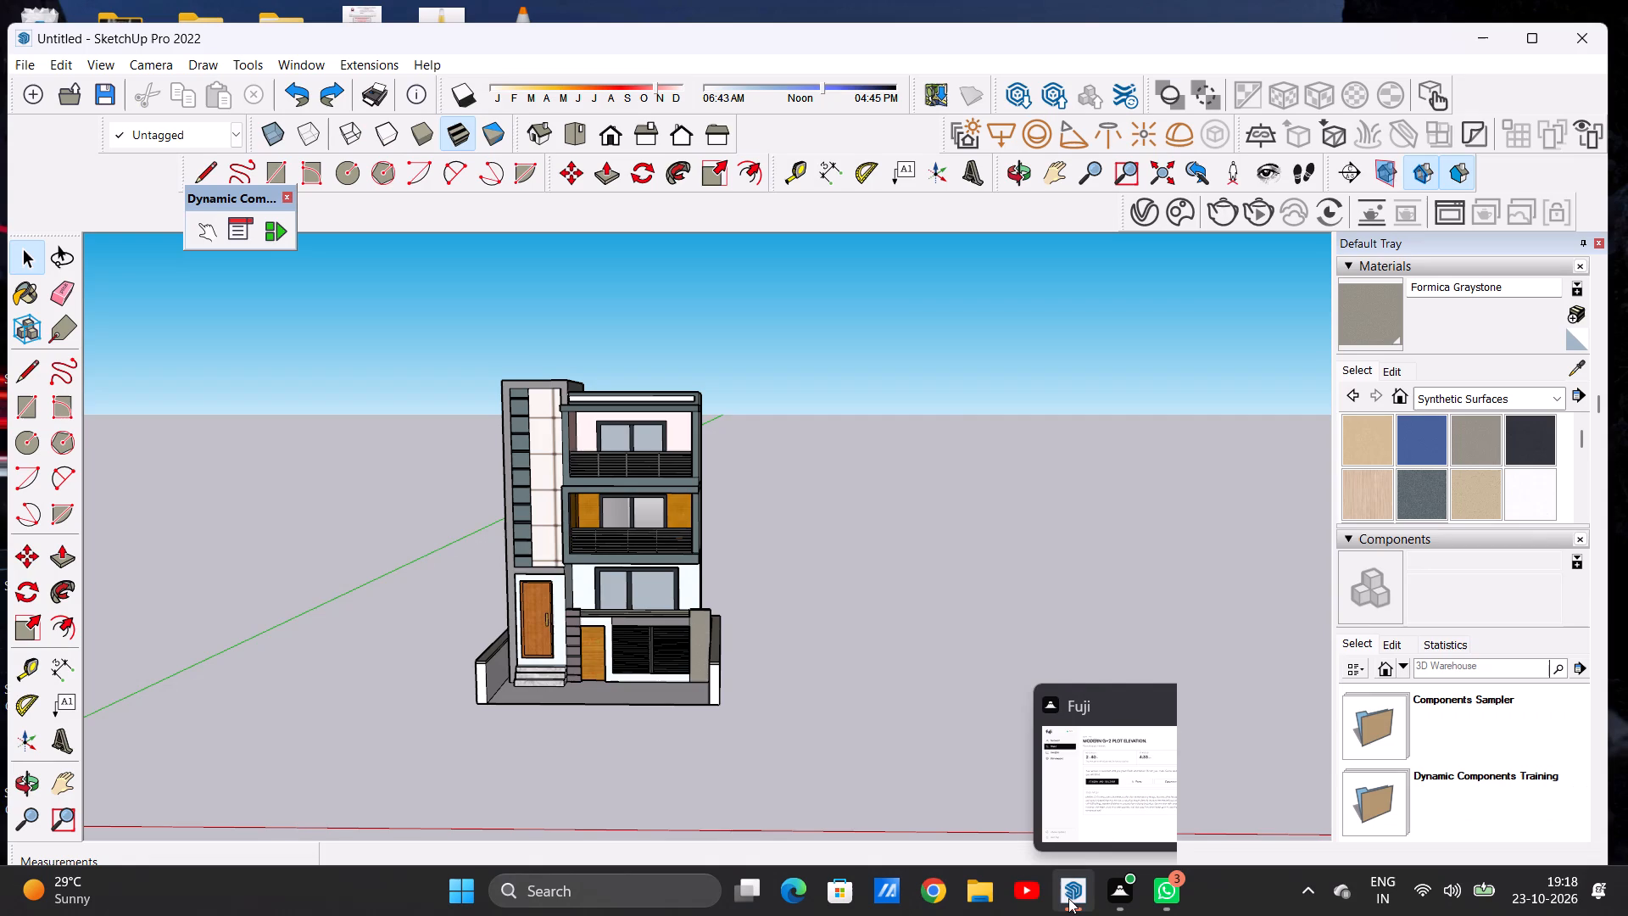
left_click(1089, 816)
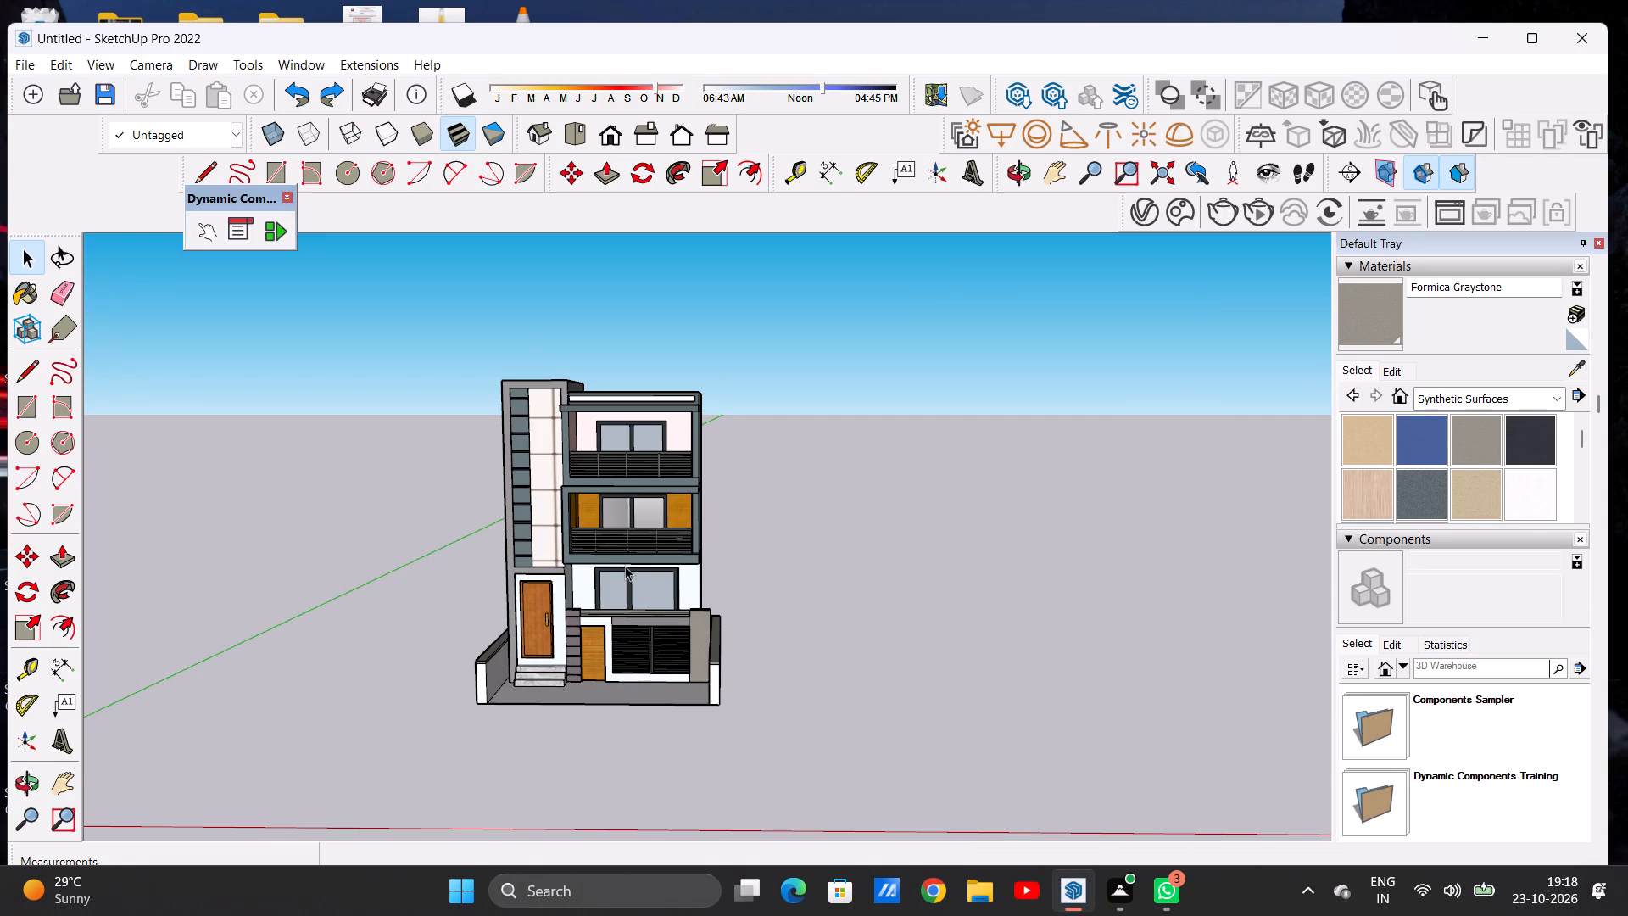
Examine the house from the front and the balcony side, down to the boundary wall.
scroll(639, 404, "down", 8)
scroll(641, 432, "up", 8)
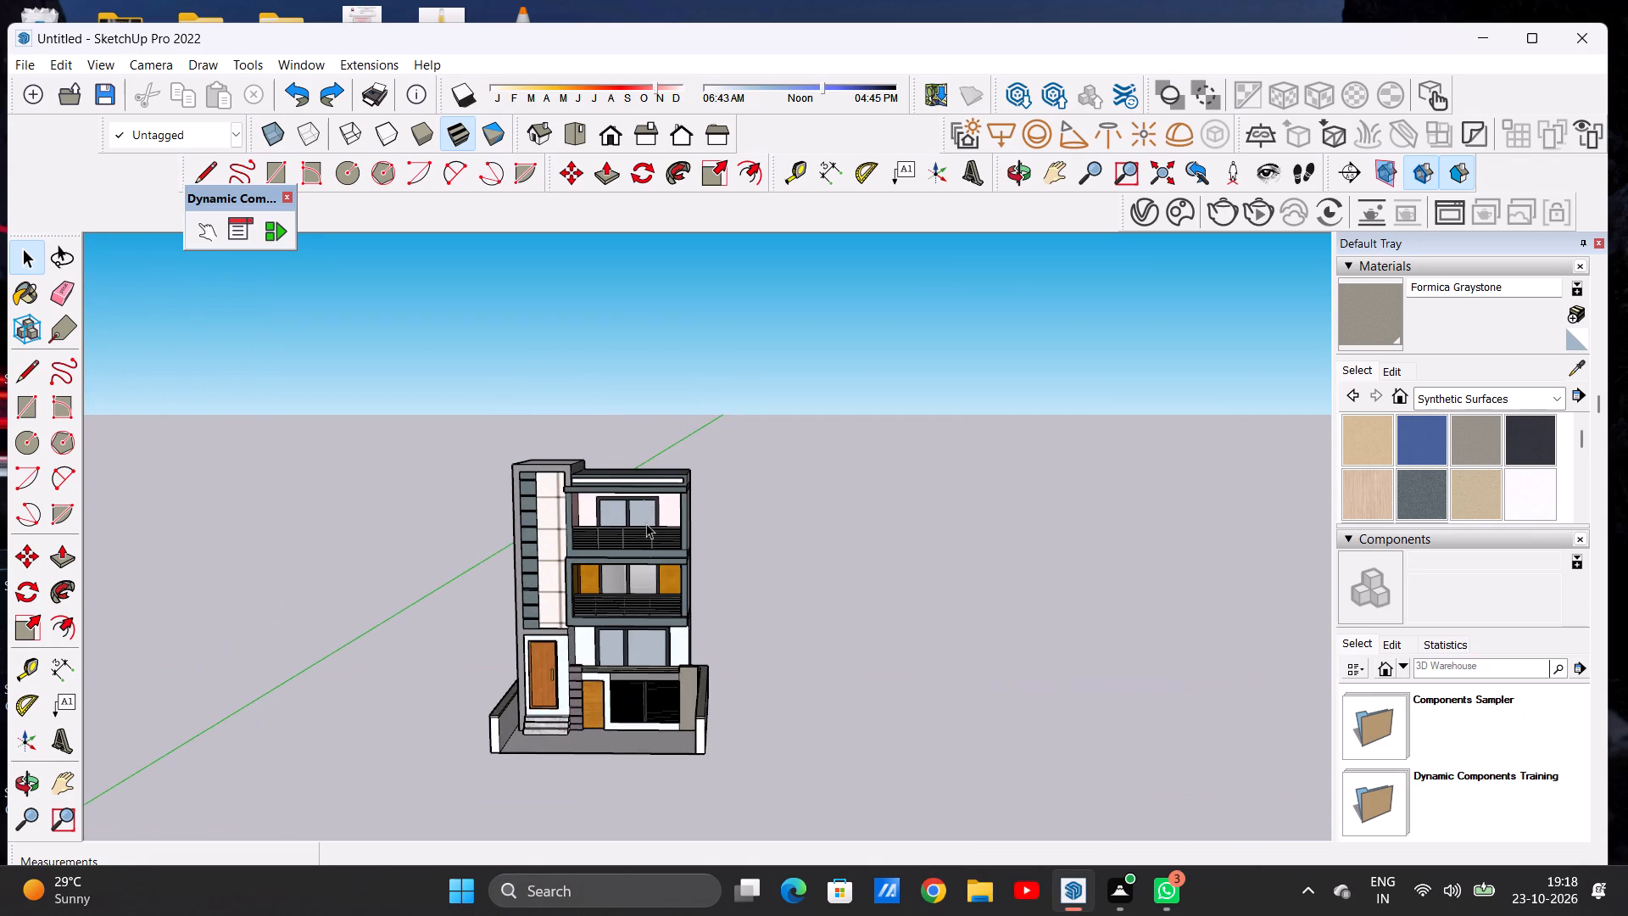
scroll(639, 605, "up", 6)
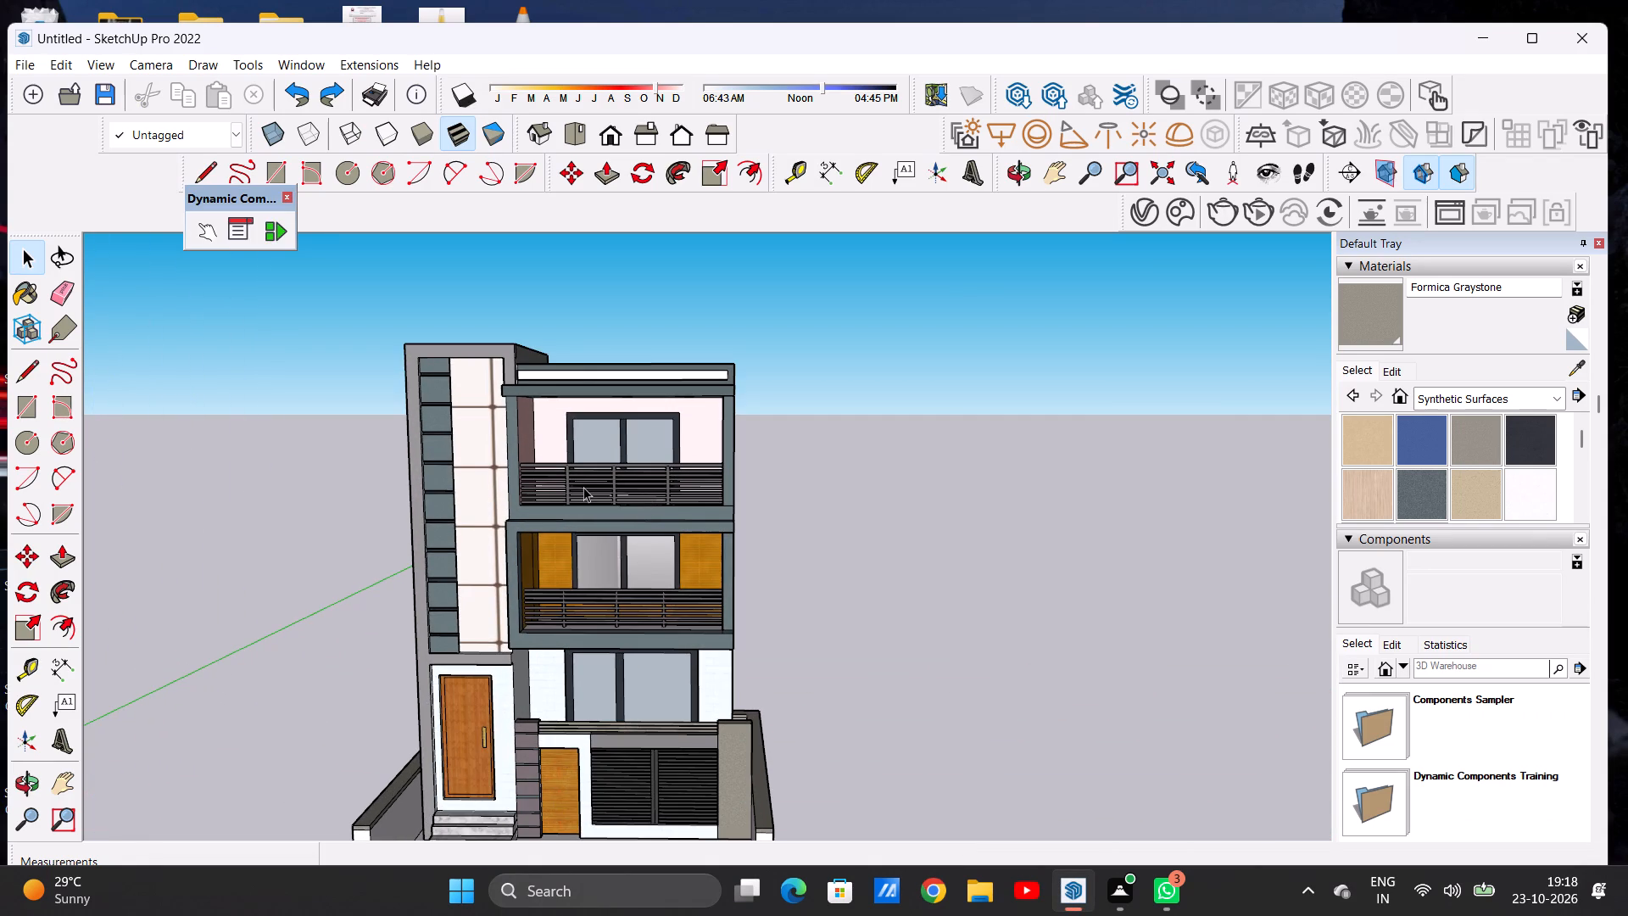
scroll(575, 450, "down", 3)
middle_click_drag(754, 453, 600, 463)
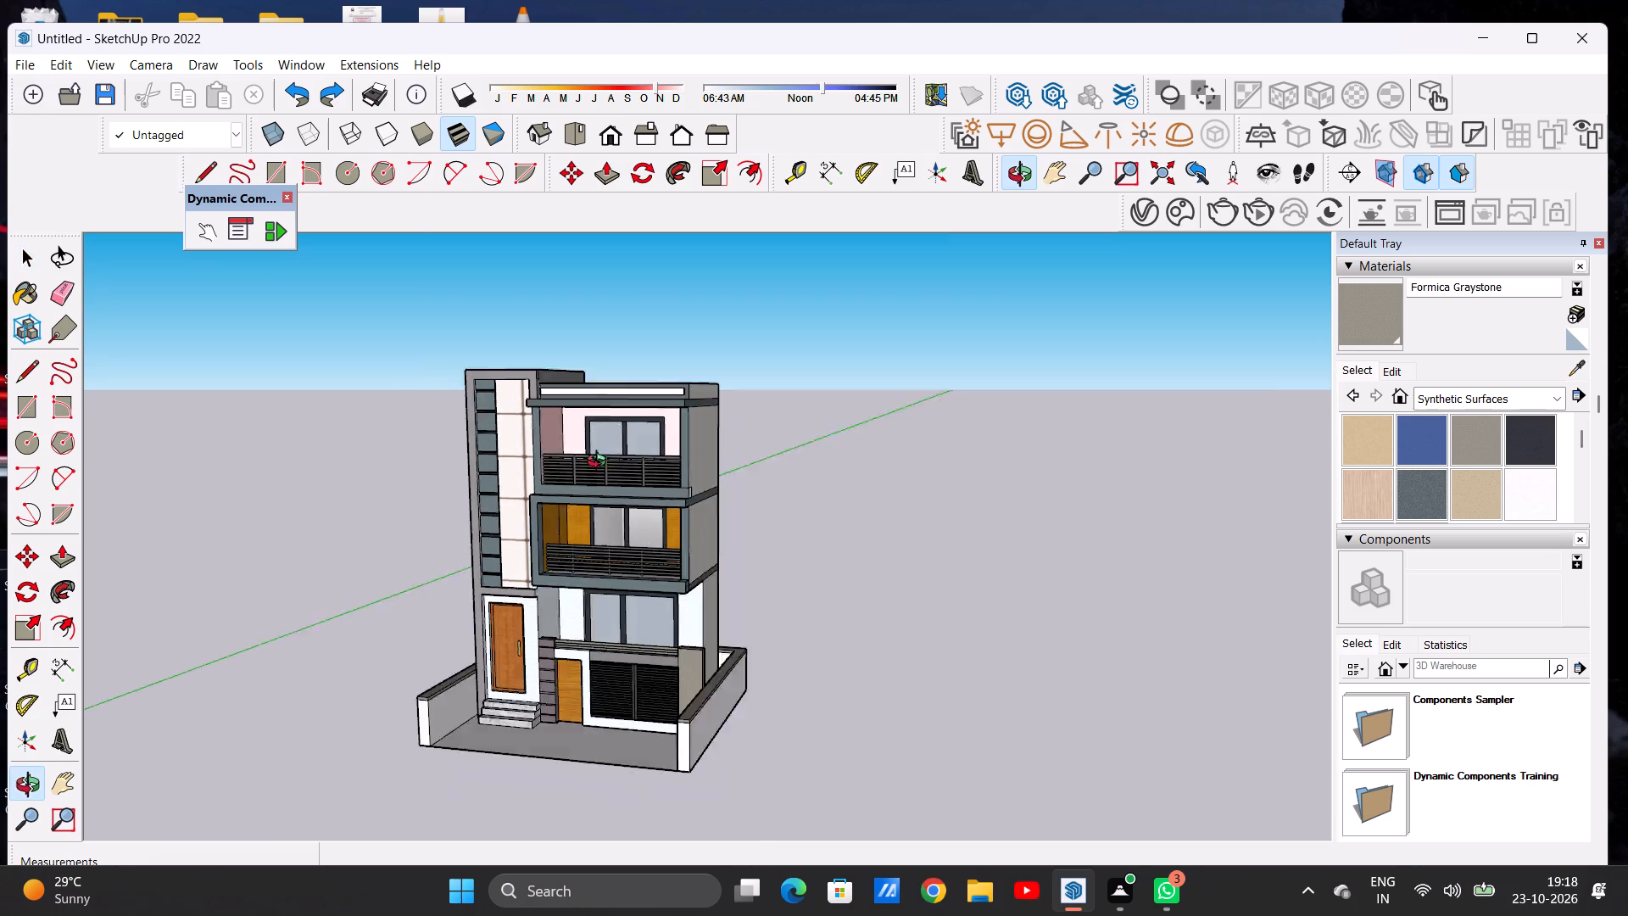
middle_click_drag(600, 463, 536, 430)
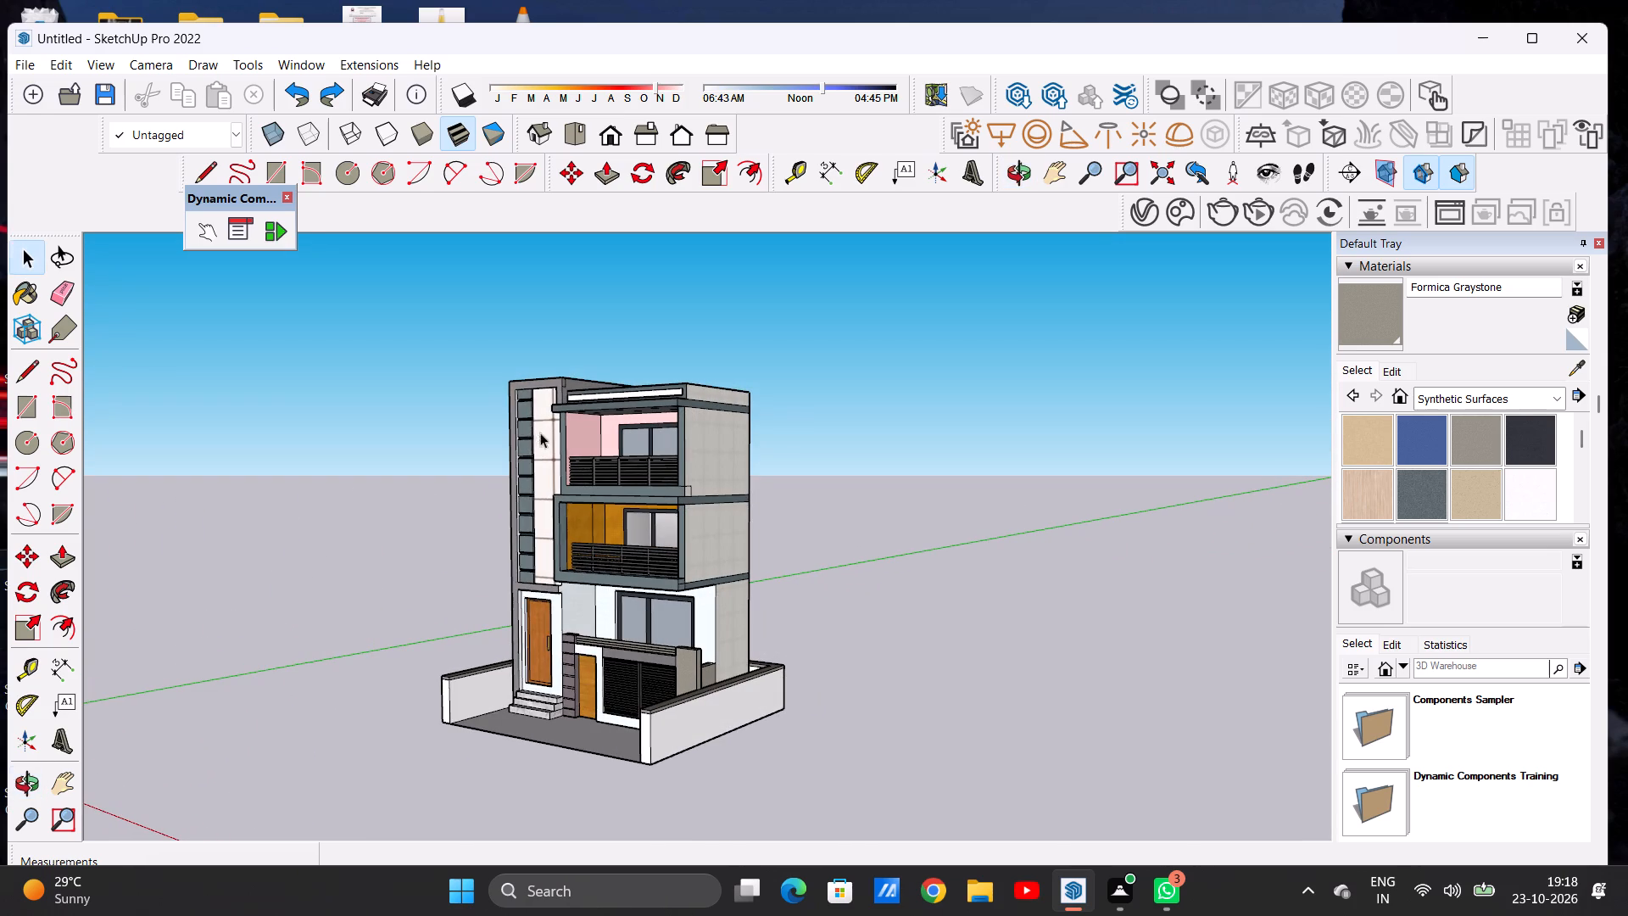
scroll(545, 611, "down", 2)
scroll(622, 695, "up", 9)
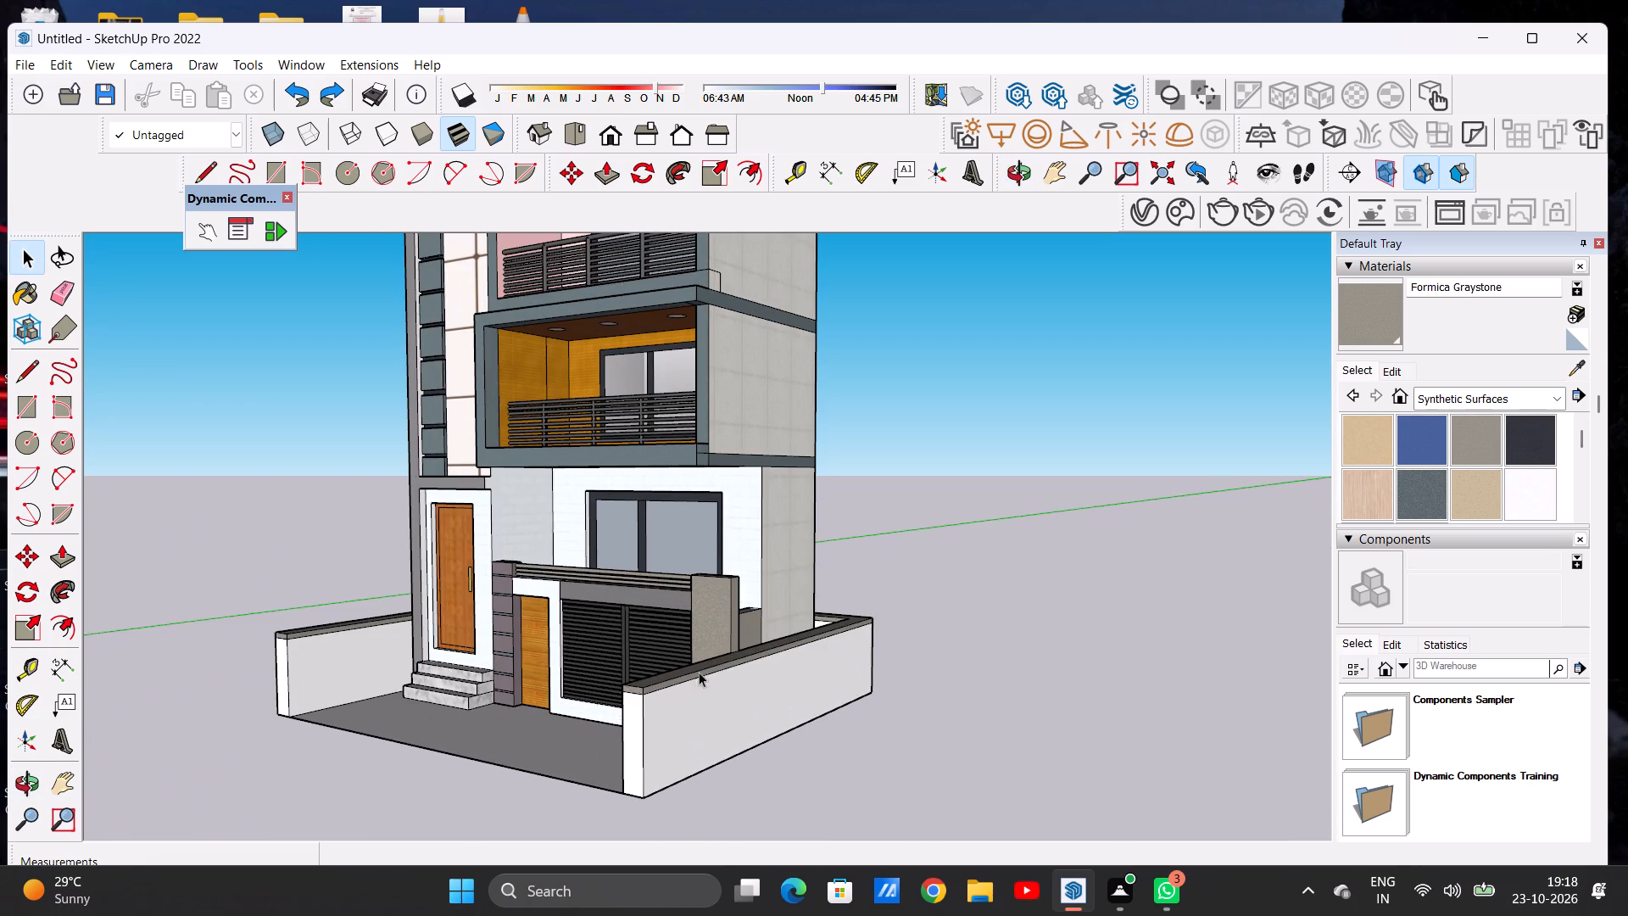
Paint the outer side face and front end of the boundary wall on the balcony side with Stone Vein Gray.
scroll(761, 629, "down", 4)
middle_click(699, 707)
scroll(705, 700, "up", 5)
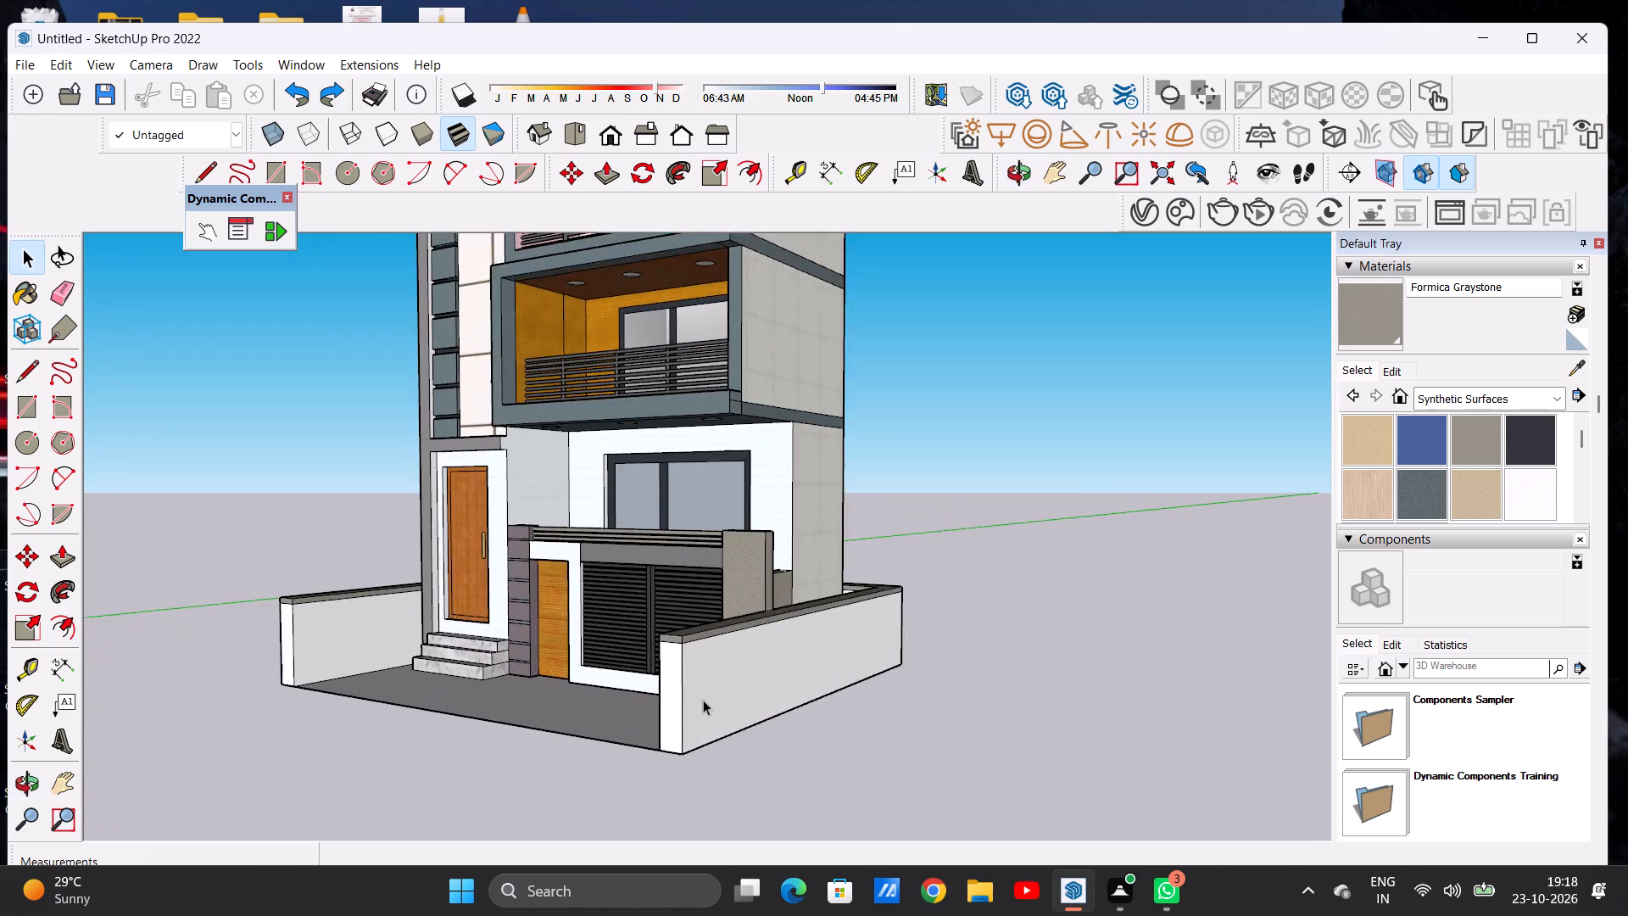
scroll(703, 700, "up", 3)
scroll(696, 690, "down", 1)
scroll(696, 690, "up", 1)
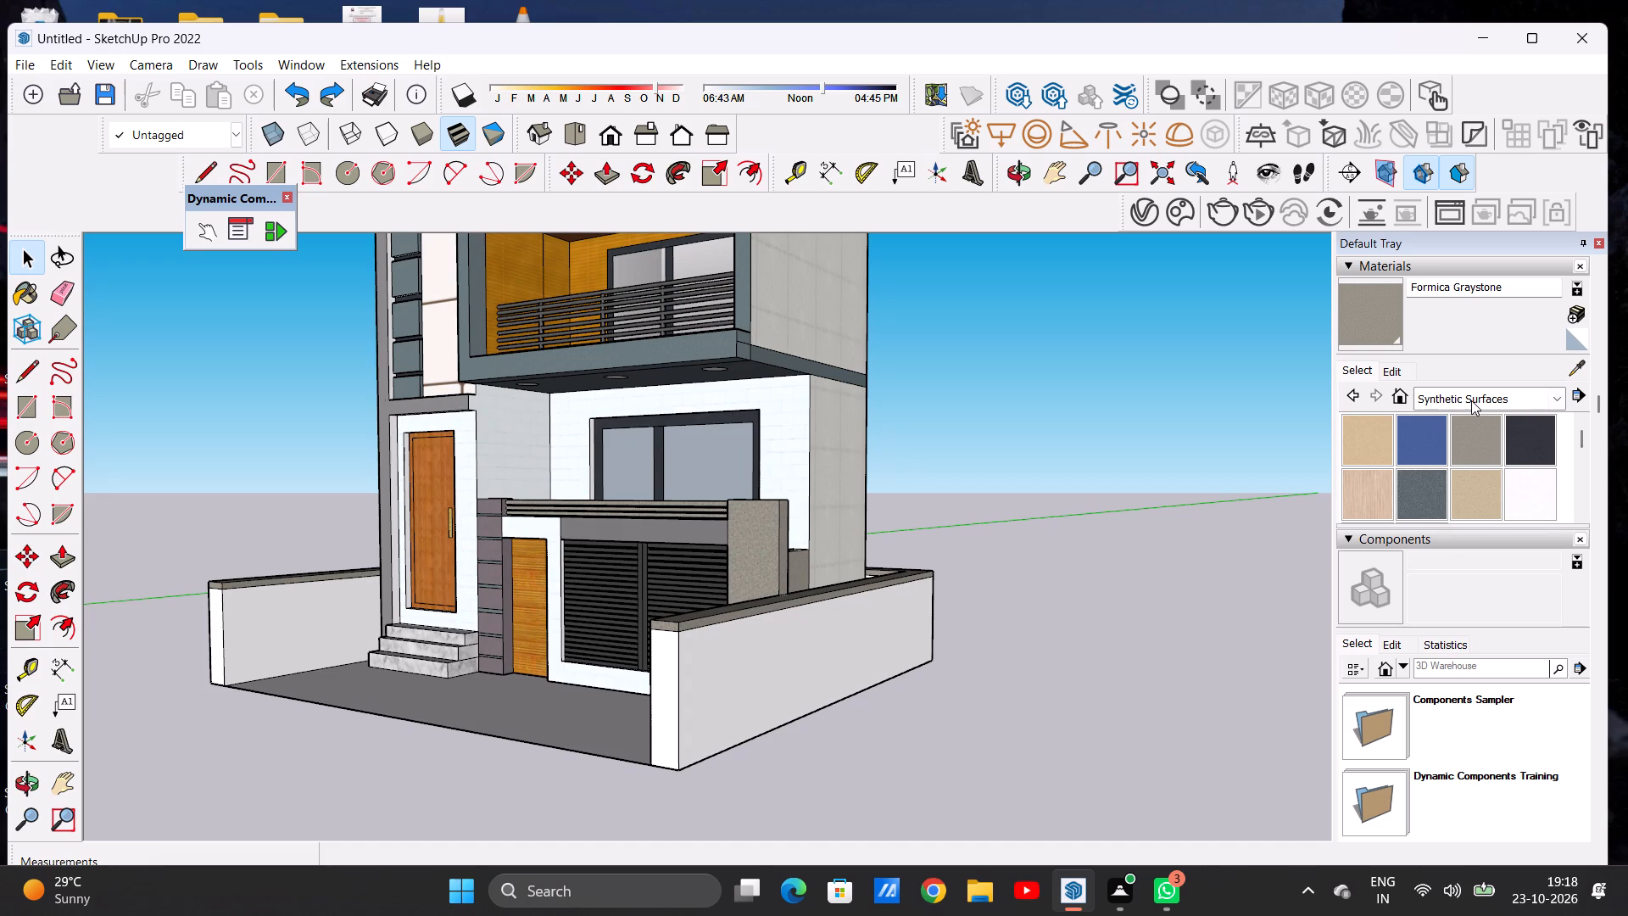
left_click(1471, 400)
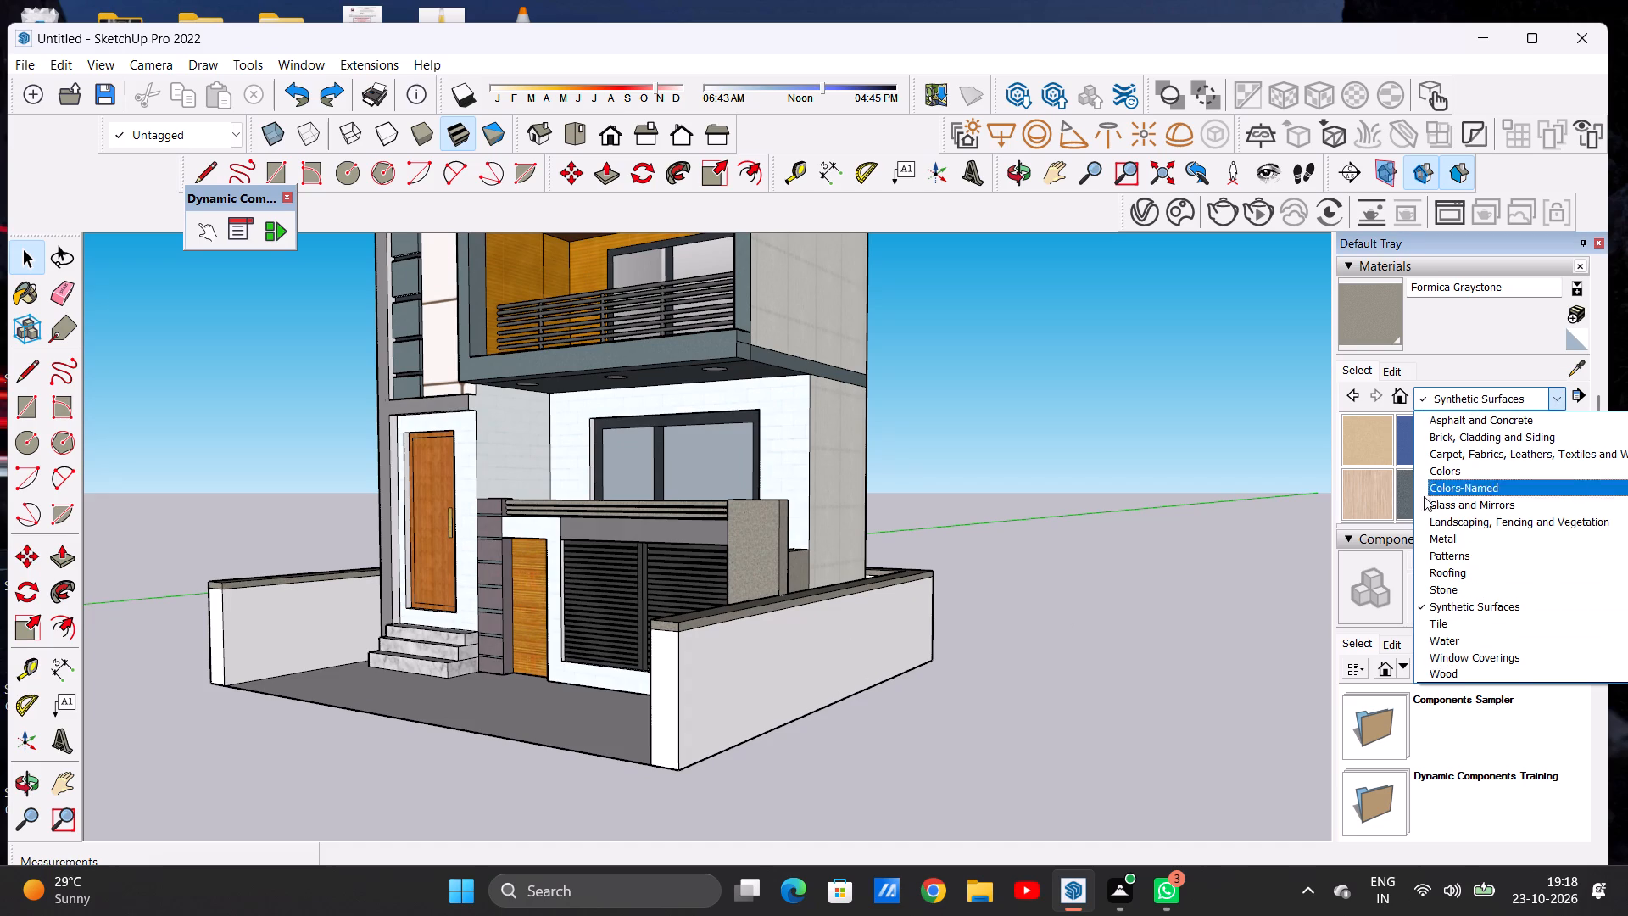
left_click(1430, 588)
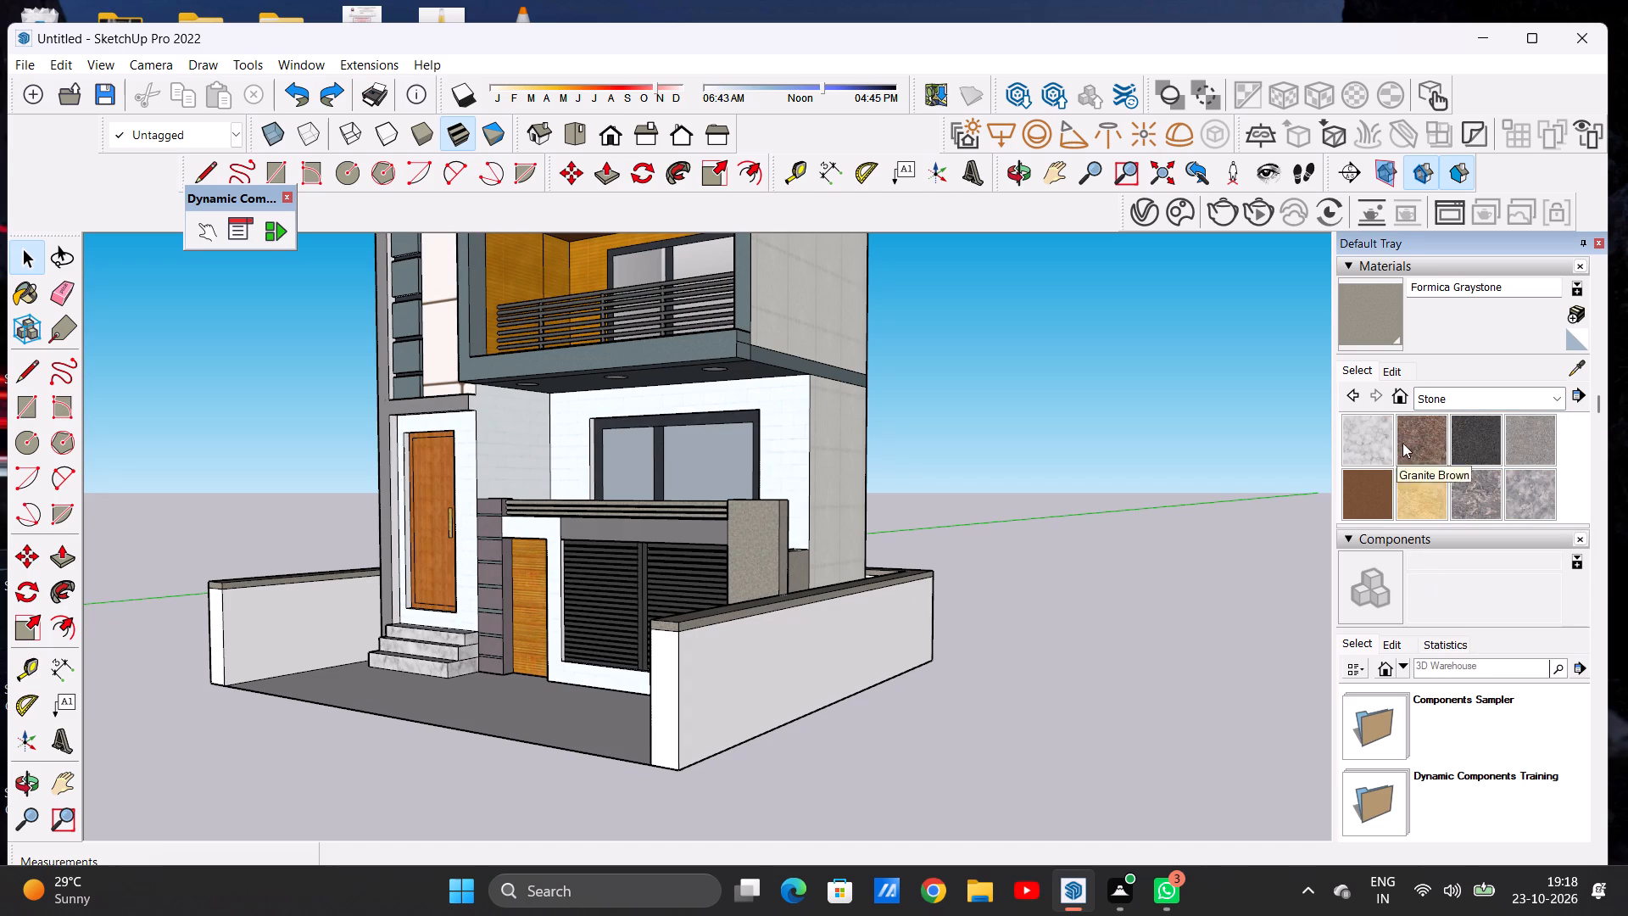
left_click(1363, 436)
left_click(1525, 501)
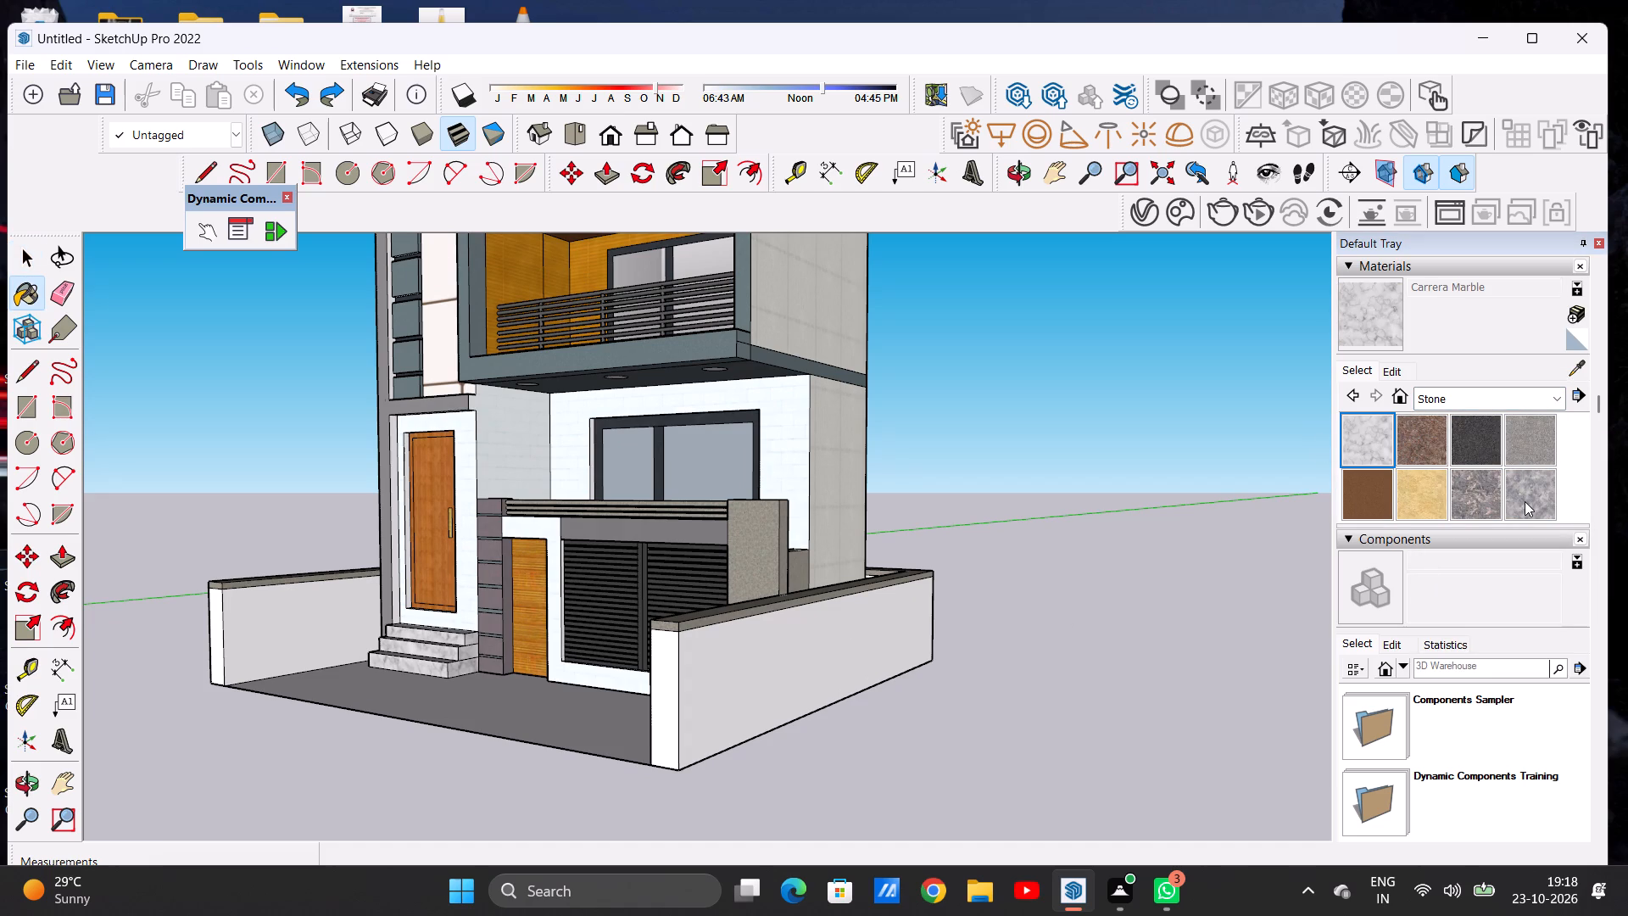
scroll(689, 701, "up", 7)
left_click(819, 656)
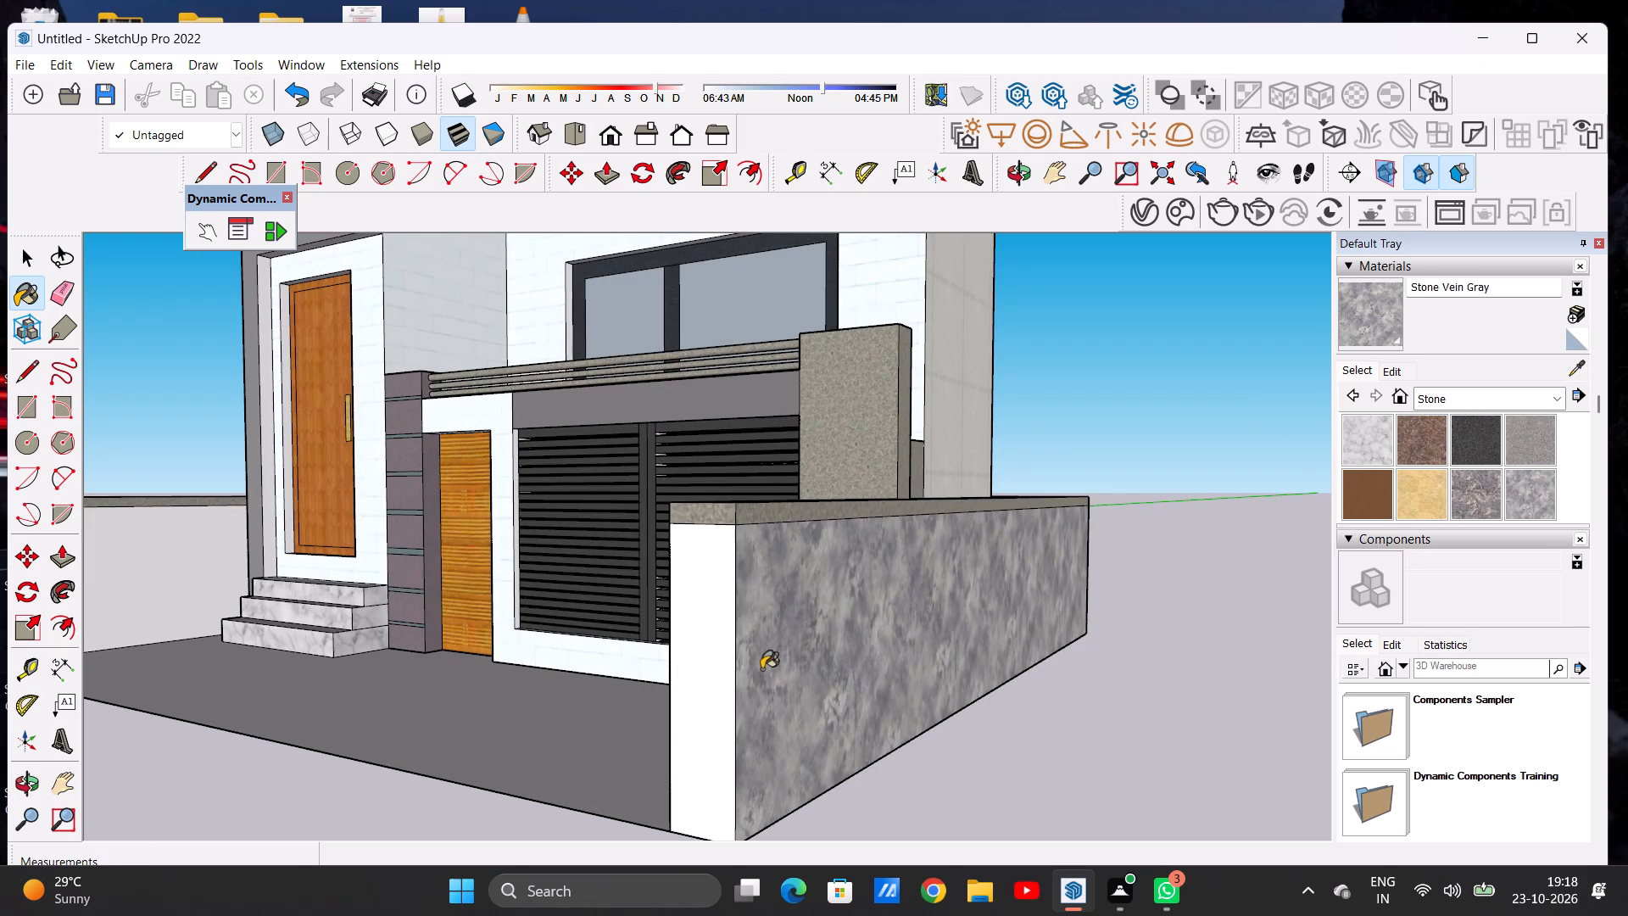
left_click(726, 679)
scroll(742, 709, "down", 6)
middle_click_drag(990, 656, 715, 663)
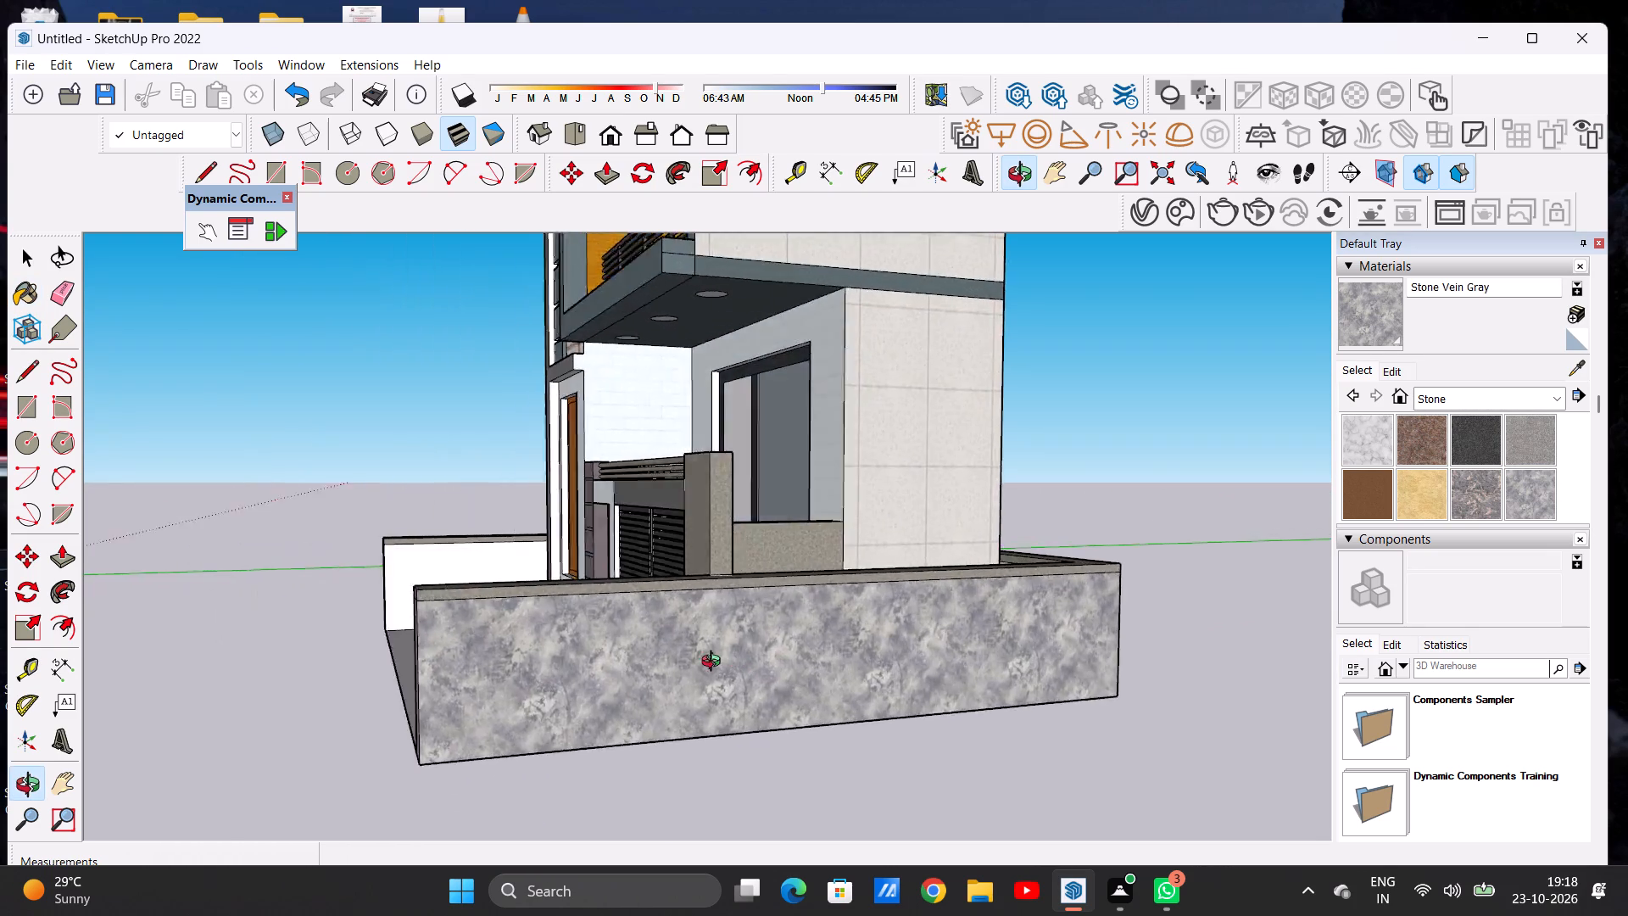
Paint the outer face of the rear boundary wall with Stone Vein Gray.
middle_click_drag(715, 663, 325, 669)
scroll(728, 684, "up", 6)
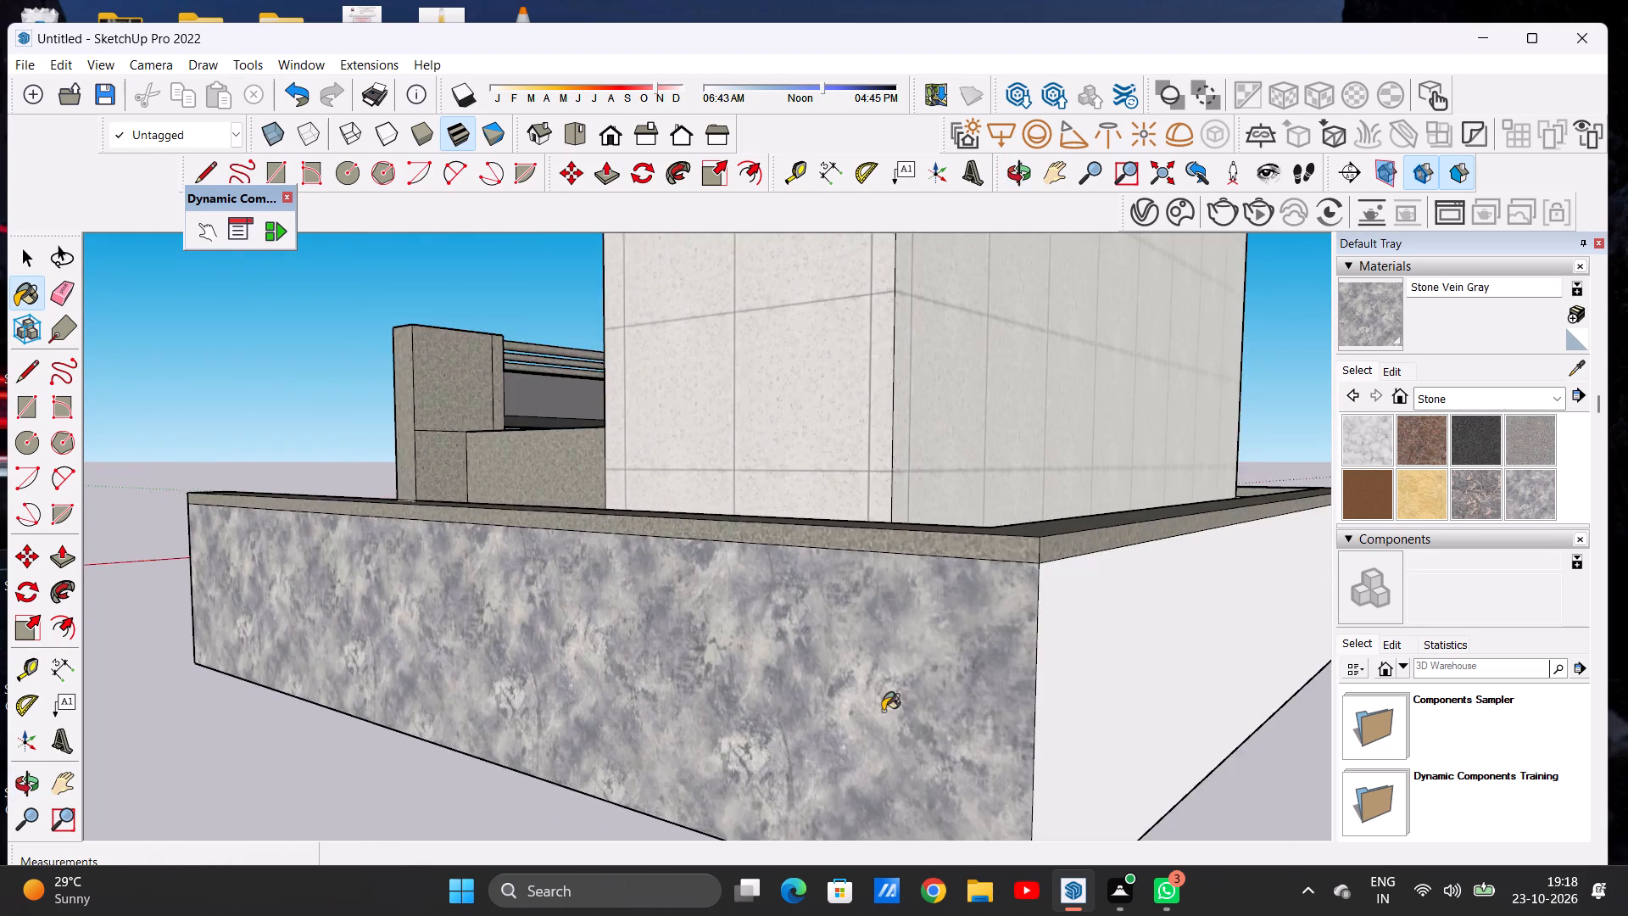
scroll(888, 712, "up", 8)
scroll(651, 672, "down", 7)
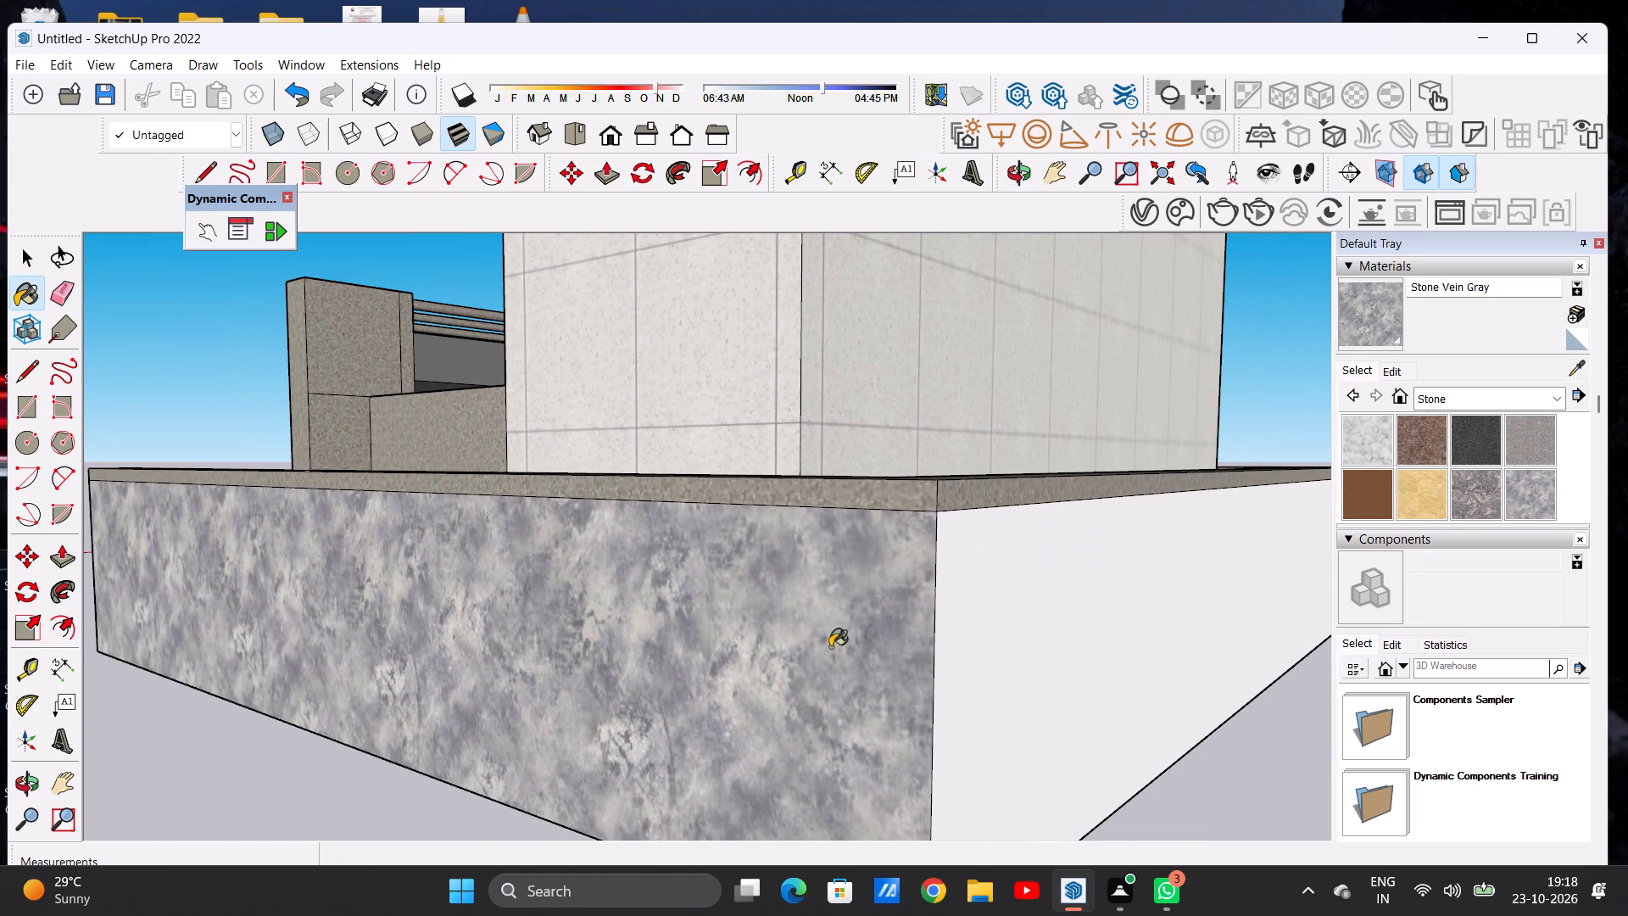
left_click(993, 611)
Paint the inner face of the balcony-side boundary wall, beside the gate pillar, with Stone Vein Gray.
scroll(689, 679, "down", 13)
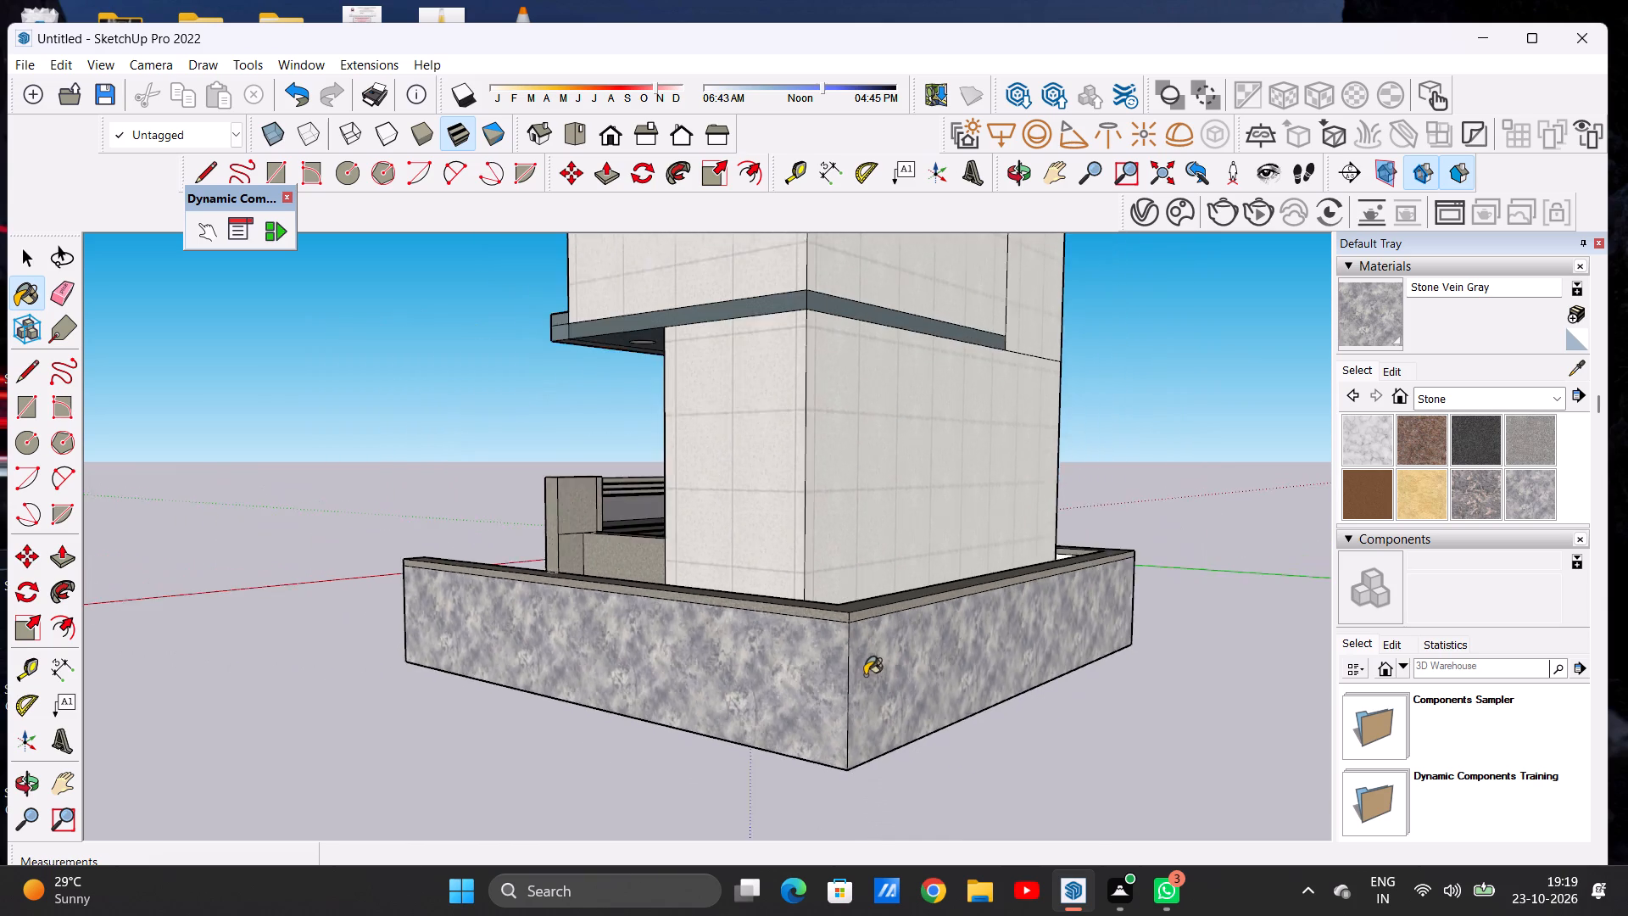
scroll(865, 675, "down", 2)
middle_click_drag(586, 673, 824, 662)
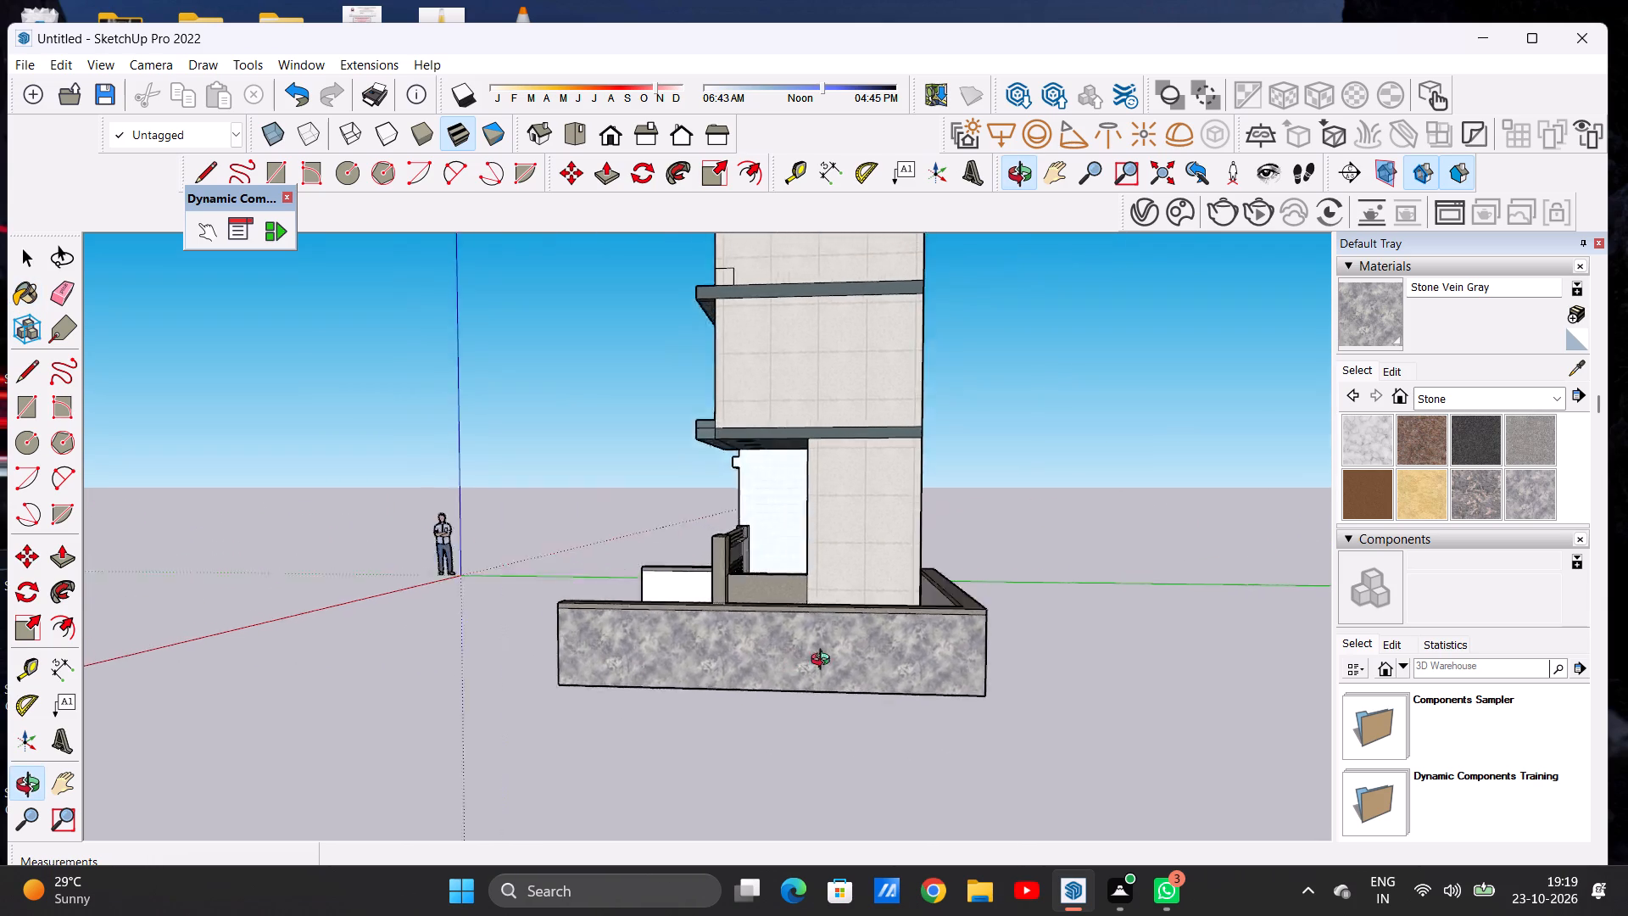
middle_click_drag(824, 662, 1014, 651)
middle_click_drag(524, 650, 875, 681)
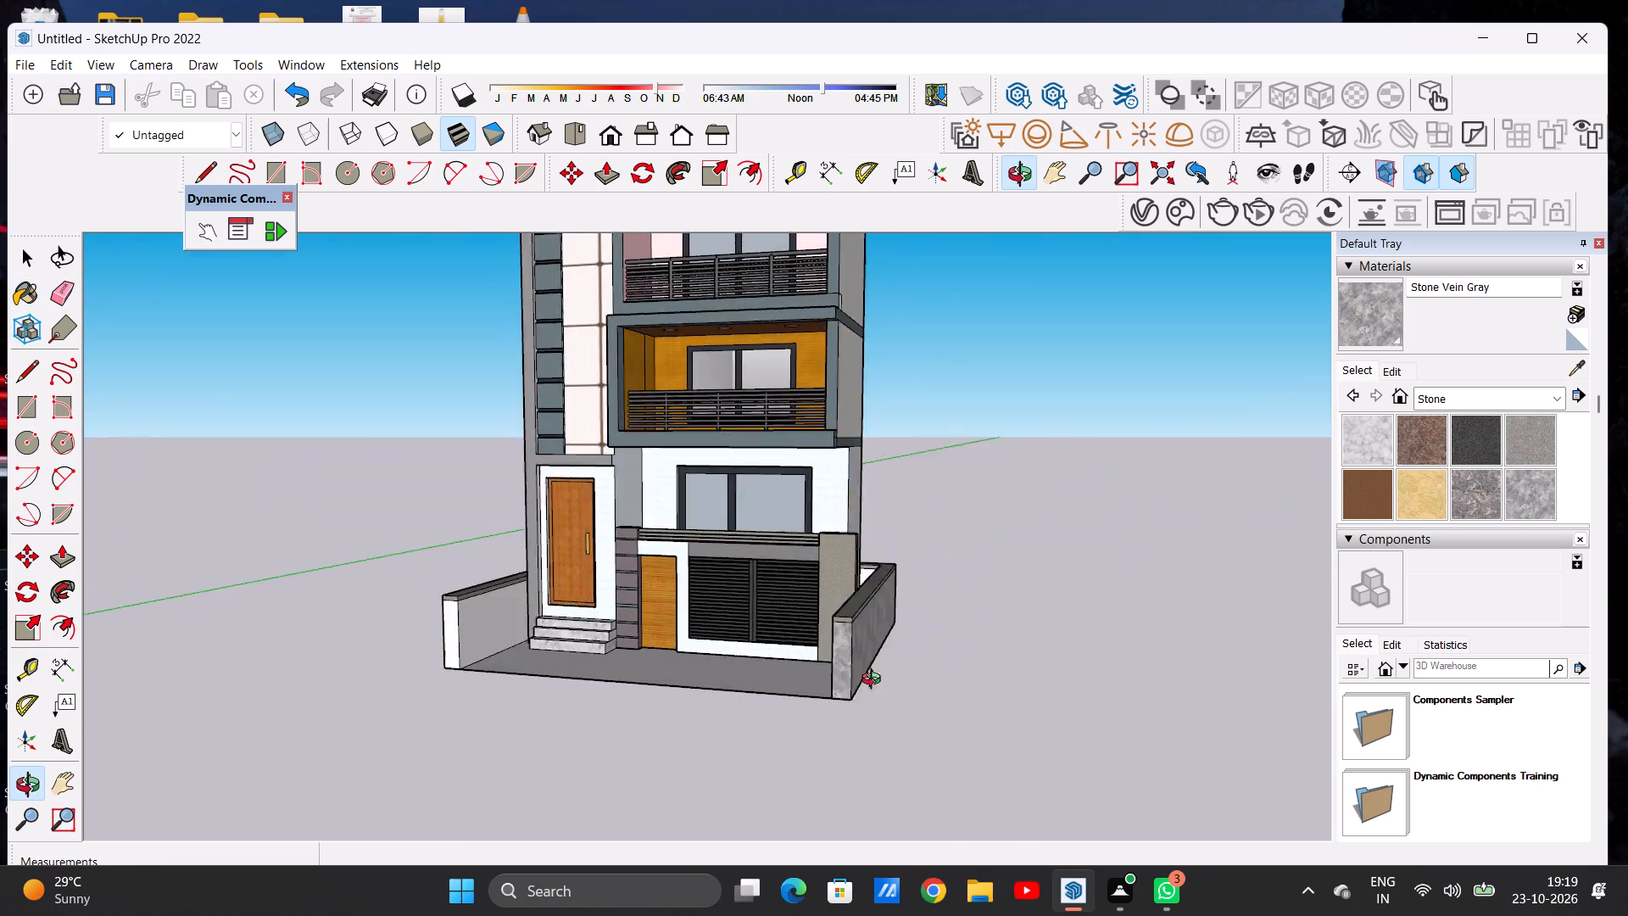
middle_click_drag(875, 681, 1026, 692)
scroll(912, 640, "up", 2)
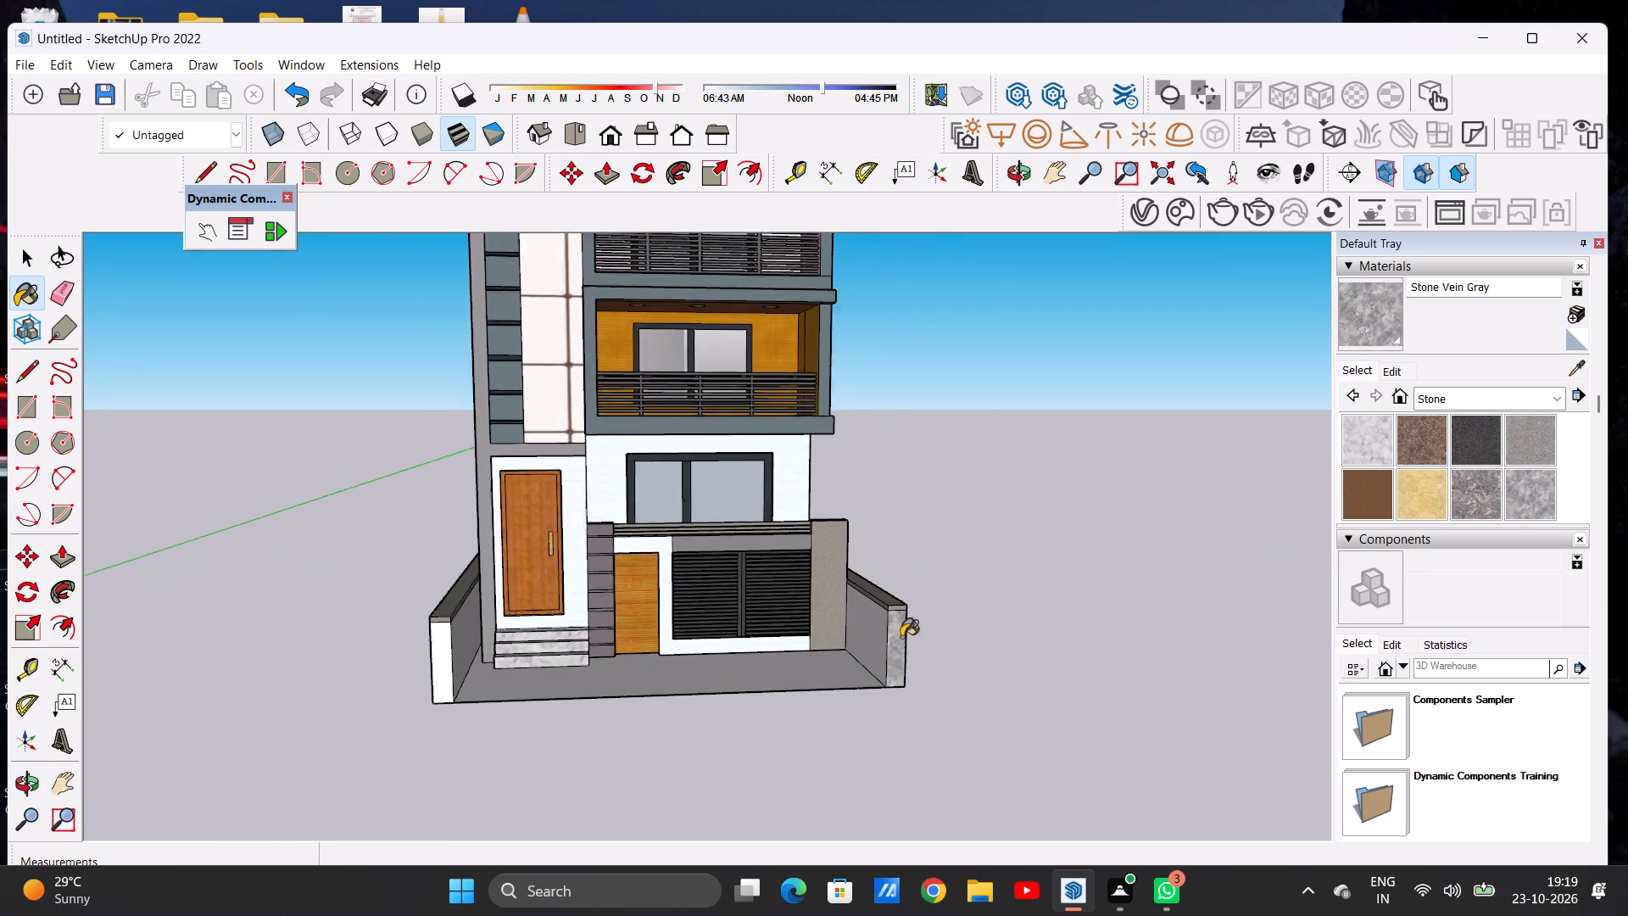
scroll(901, 637, "up", 11)
left_click(866, 602)
Paint the inner face of the rear boundary wall behind the house with Stone Vein Gray.
scroll(825, 660, "down", 7)
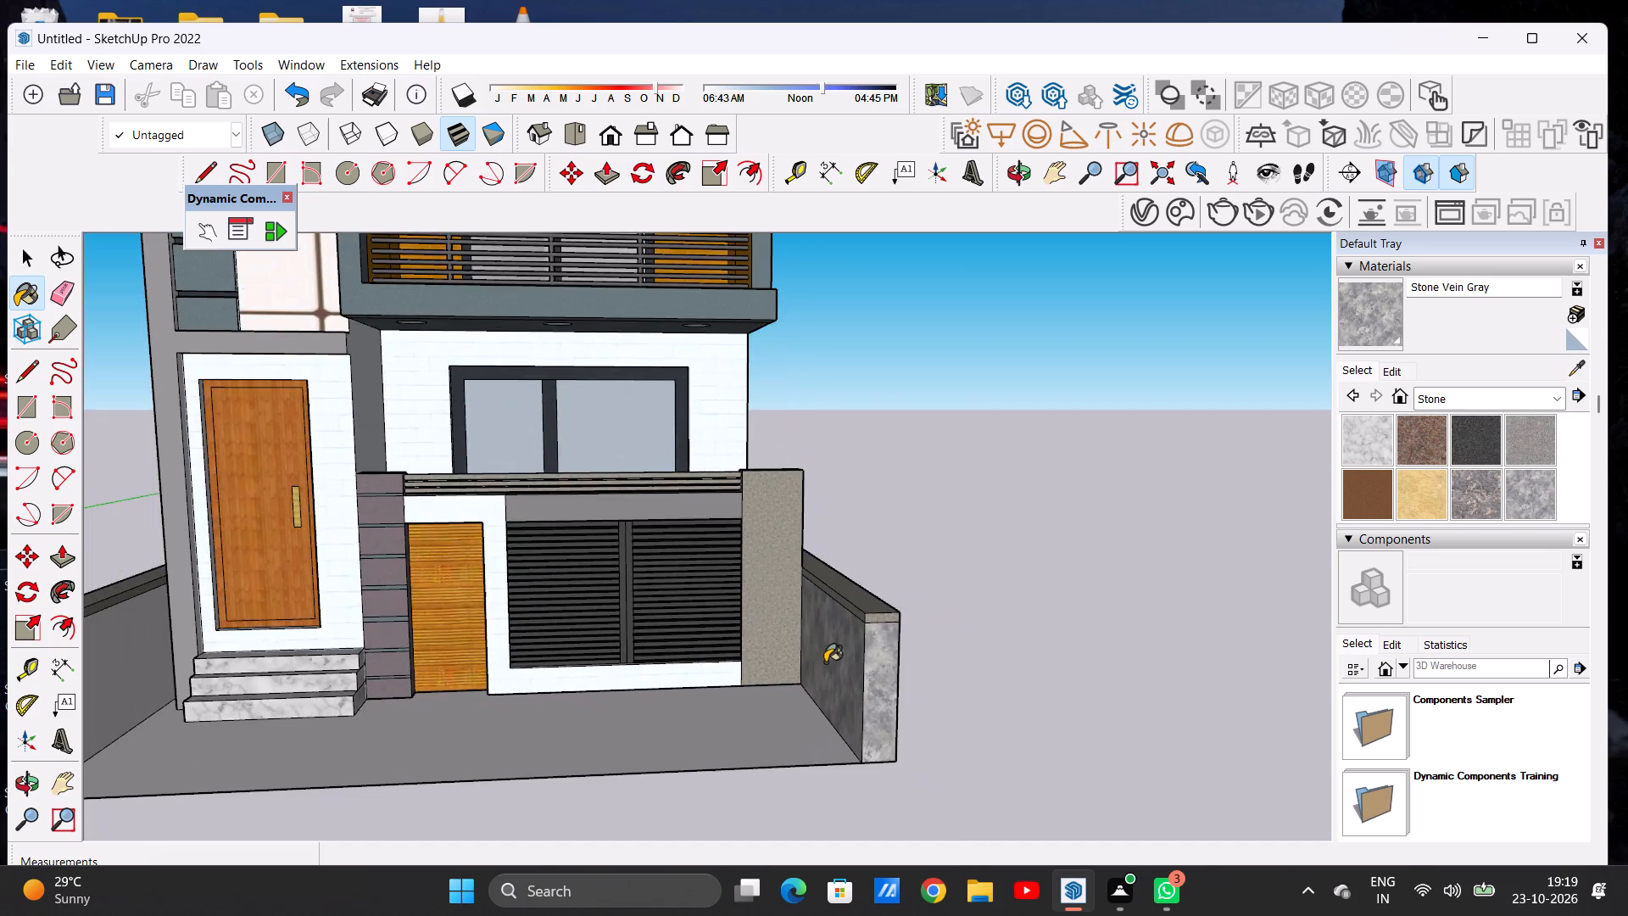
scroll(840, 670, "down", 5)
middle_click_drag(885, 656, 624, 669)
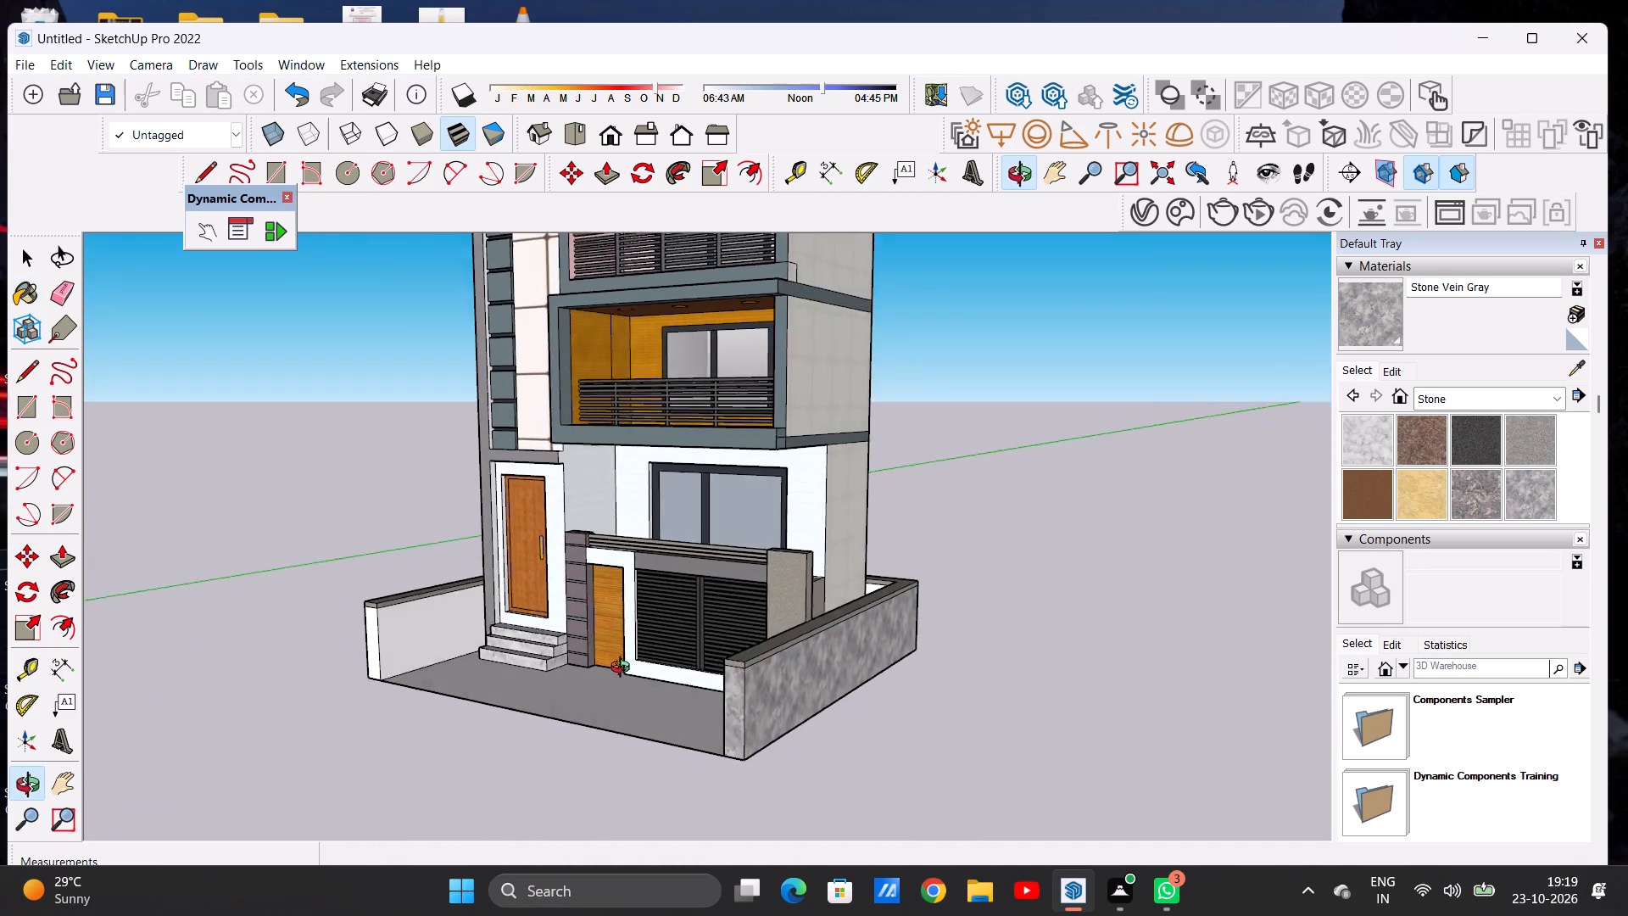
middle_click_drag(624, 669, 626, 704)
scroll(885, 562, "up", 12)
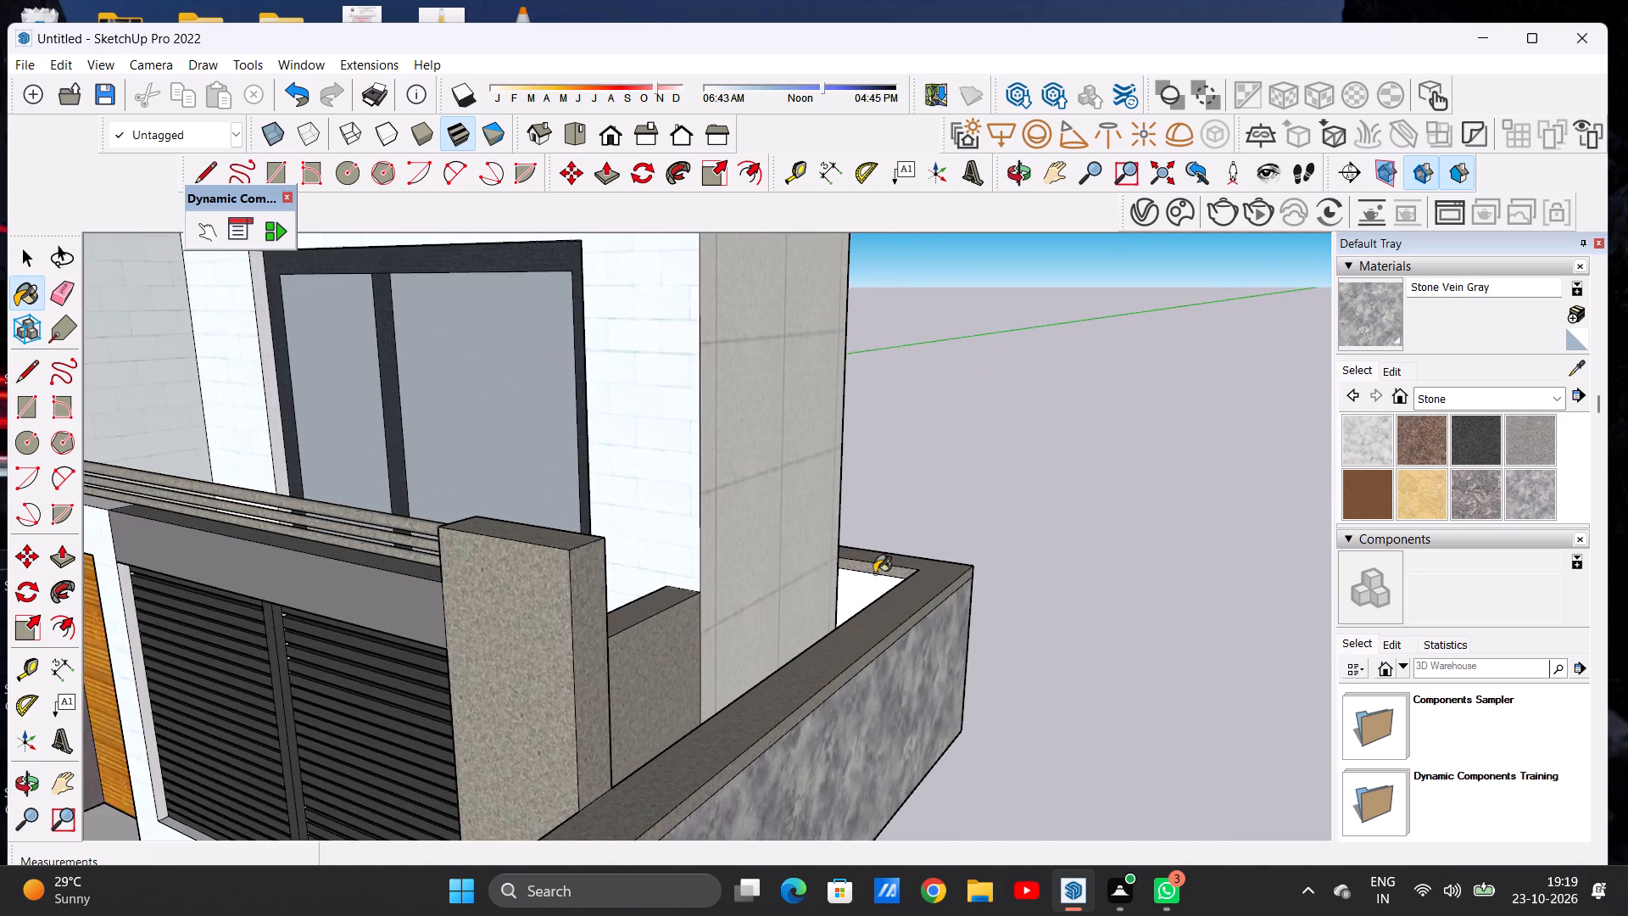
scroll(874, 584, "up", 7)
left_click(874, 578)
Paint the outer face of the boundary wall on the entrance-door side with Stone Vein Gray.
scroll(811, 628, "down", 6)
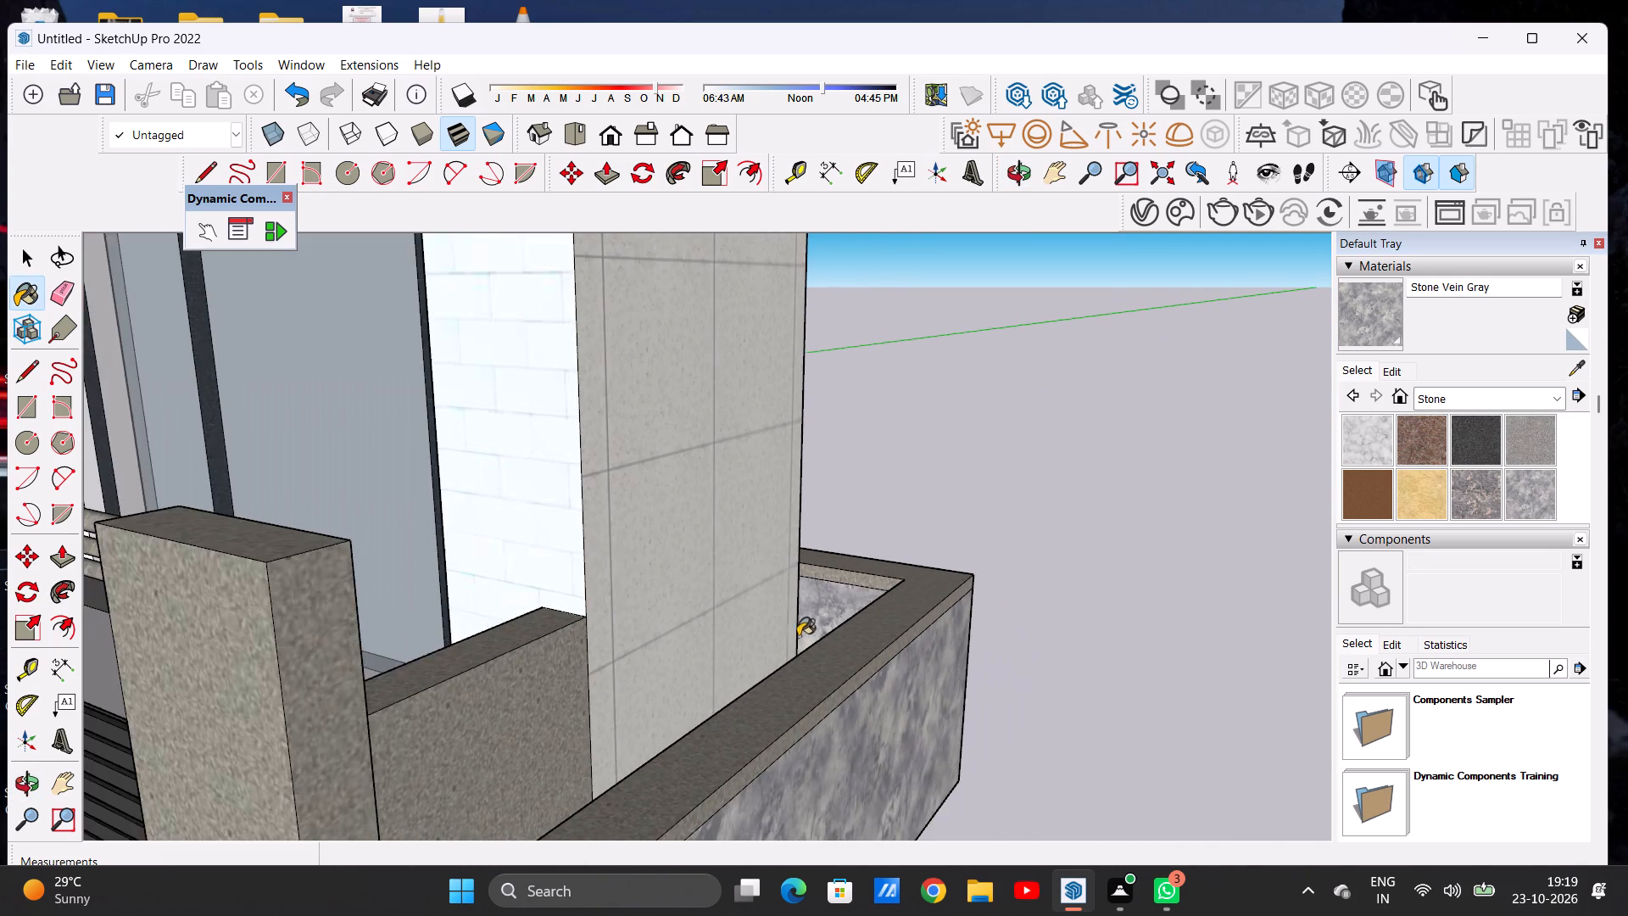
scroll(786, 642, "down", 6)
middle_click_drag(1068, 640, 521, 637)
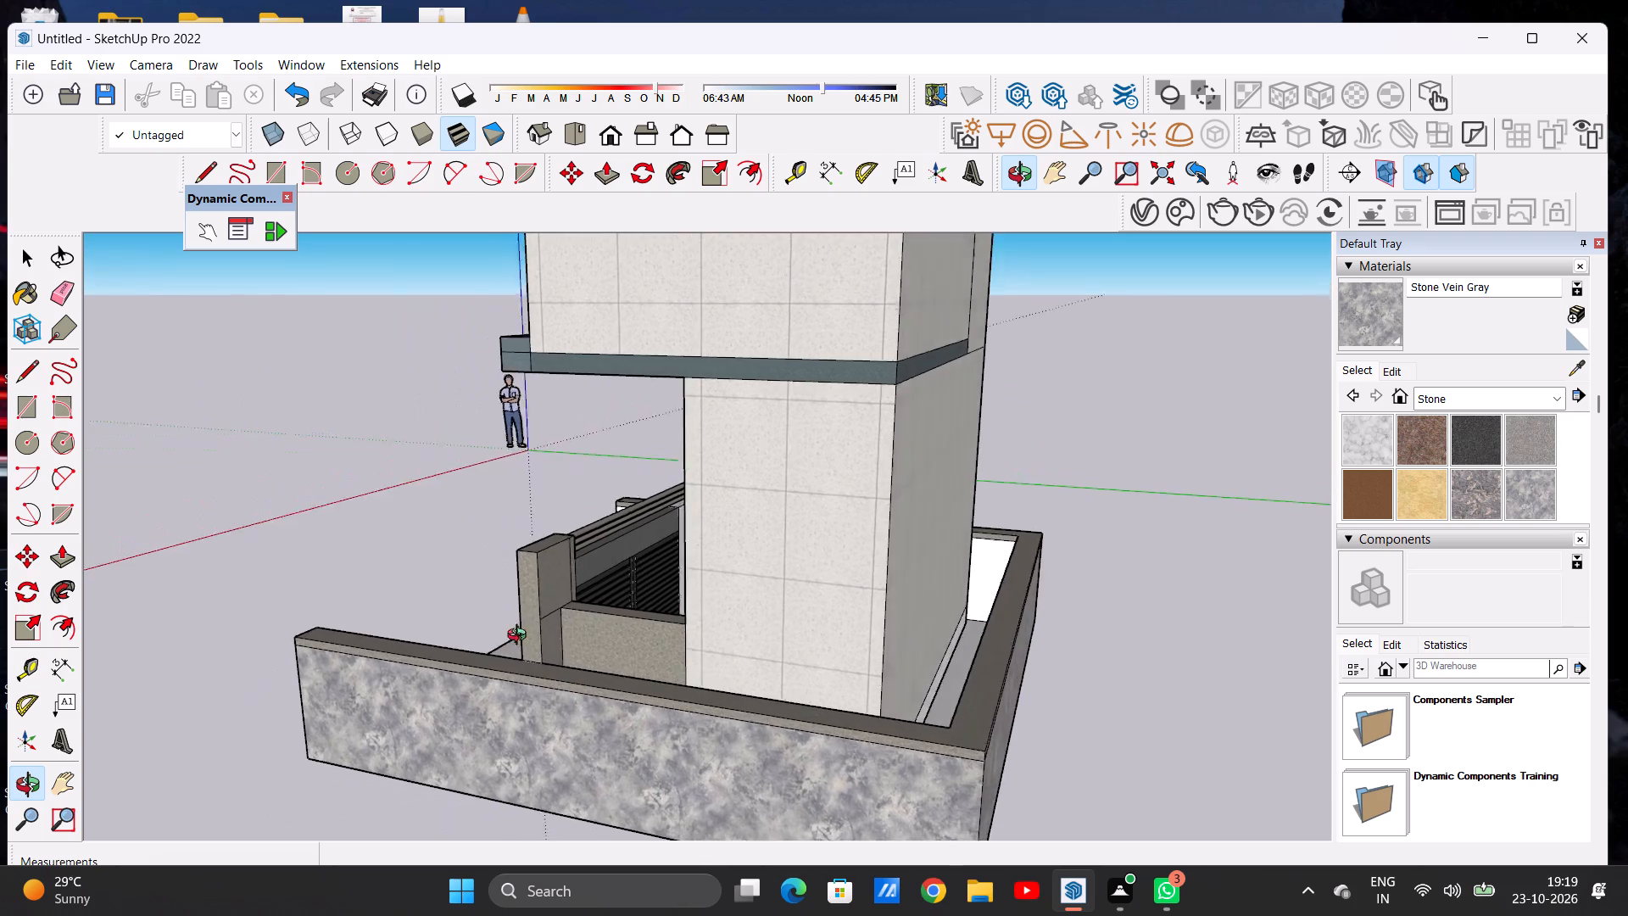
middle_click_drag(521, 637, 497, 634)
scroll(499, 624, "down", 8)
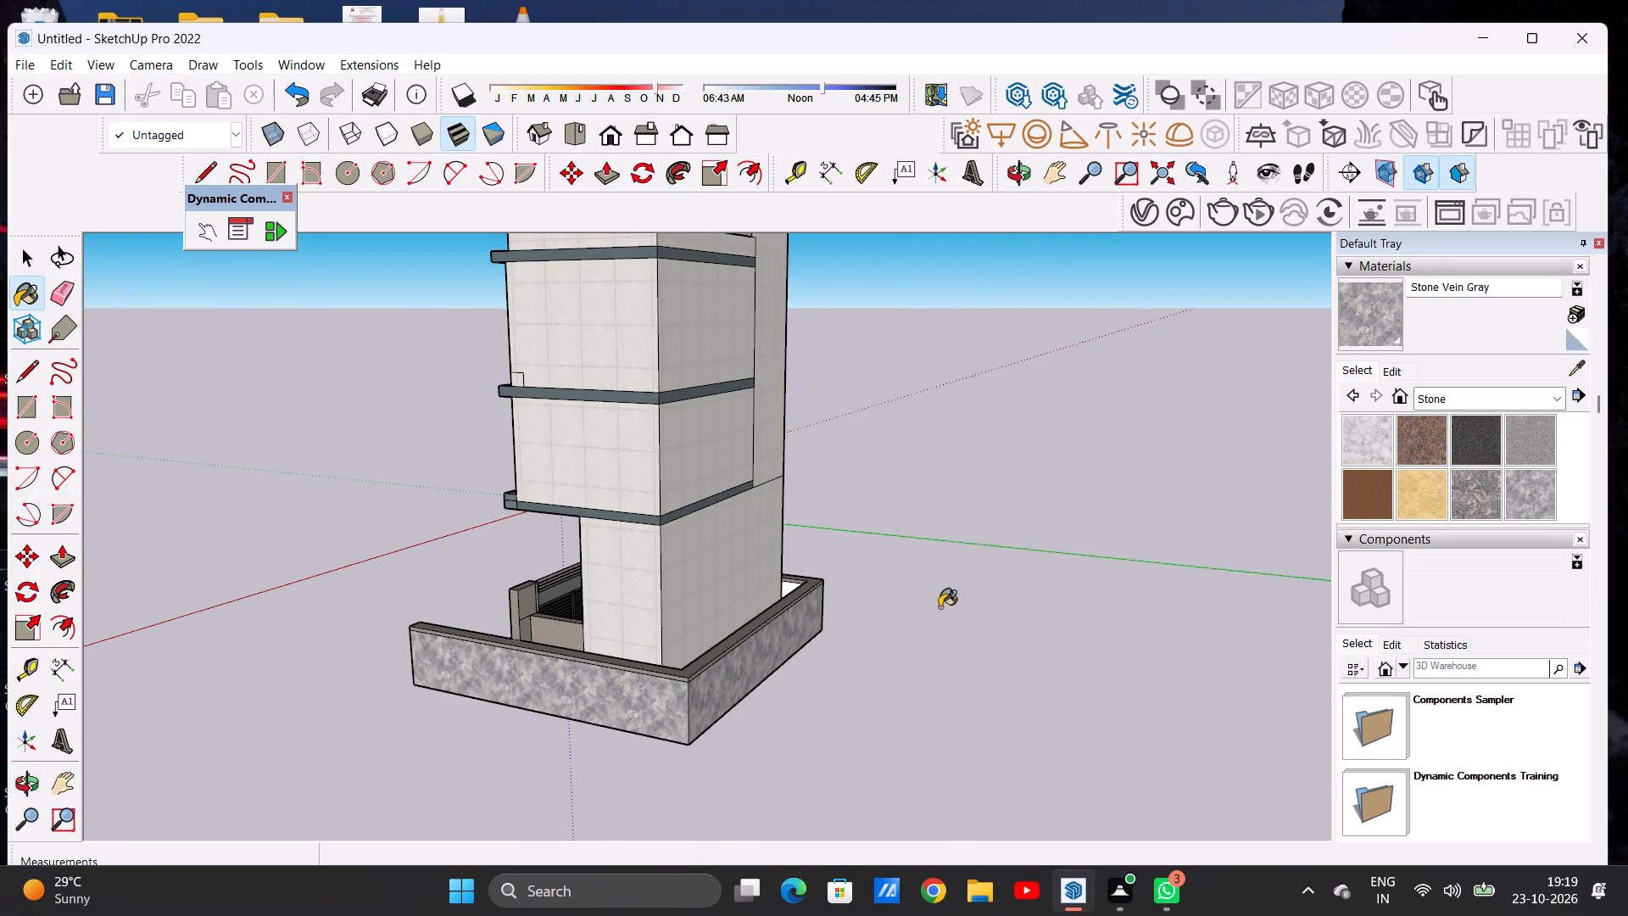
middle_click_drag(925, 612, 595, 589)
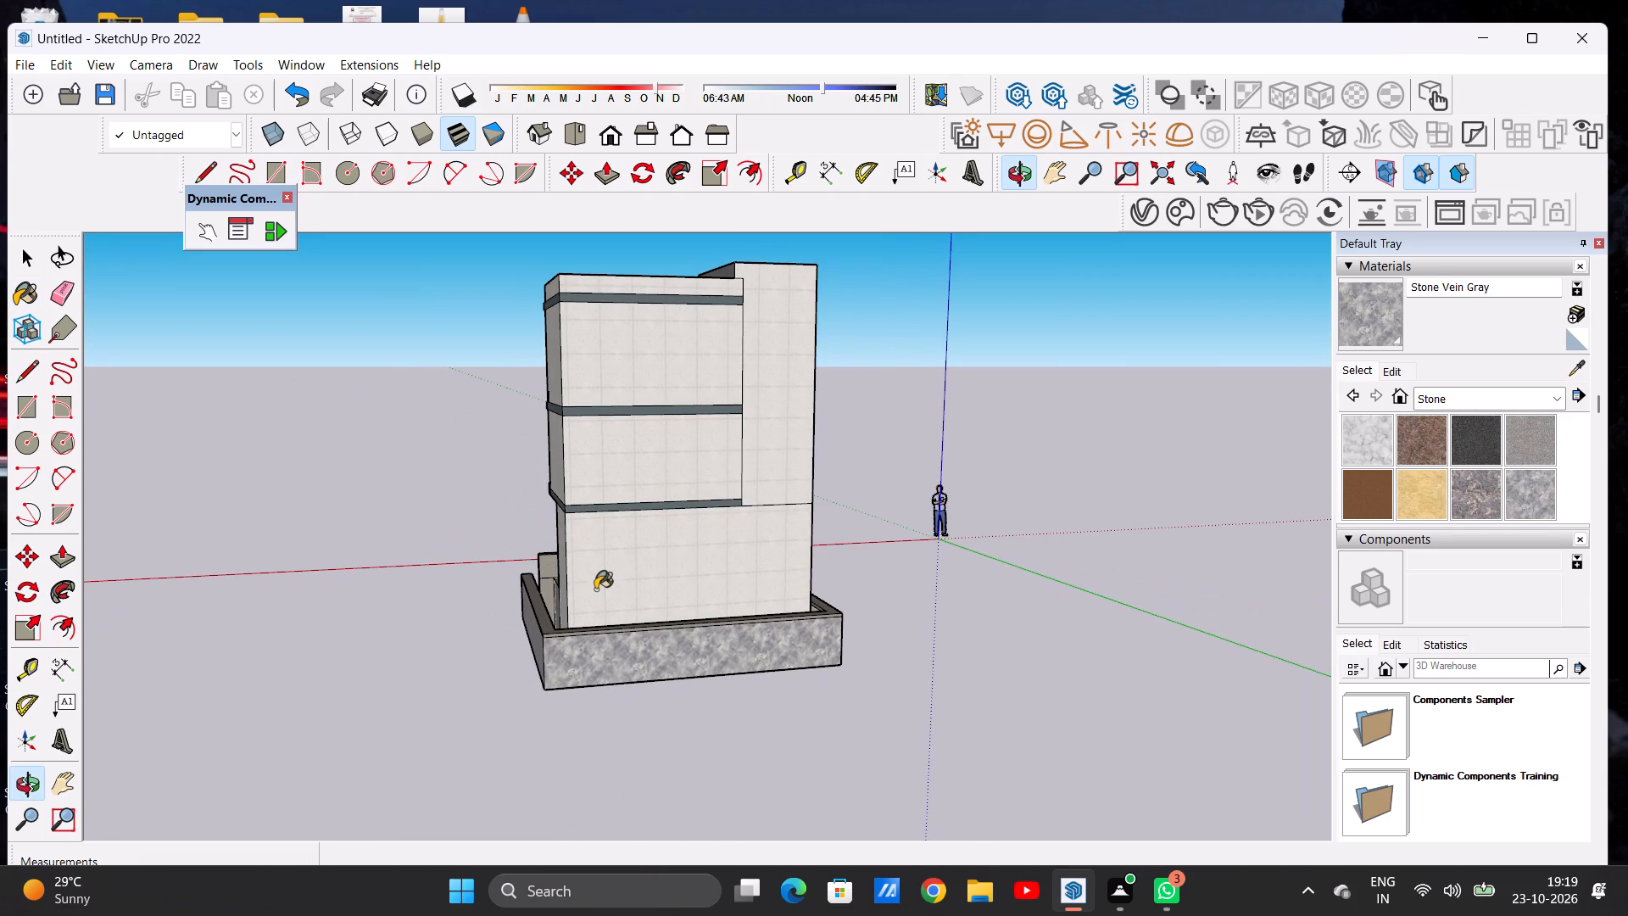
middle_click_drag(1183, 625, 649, 625)
scroll(646, 640, "up", 5)
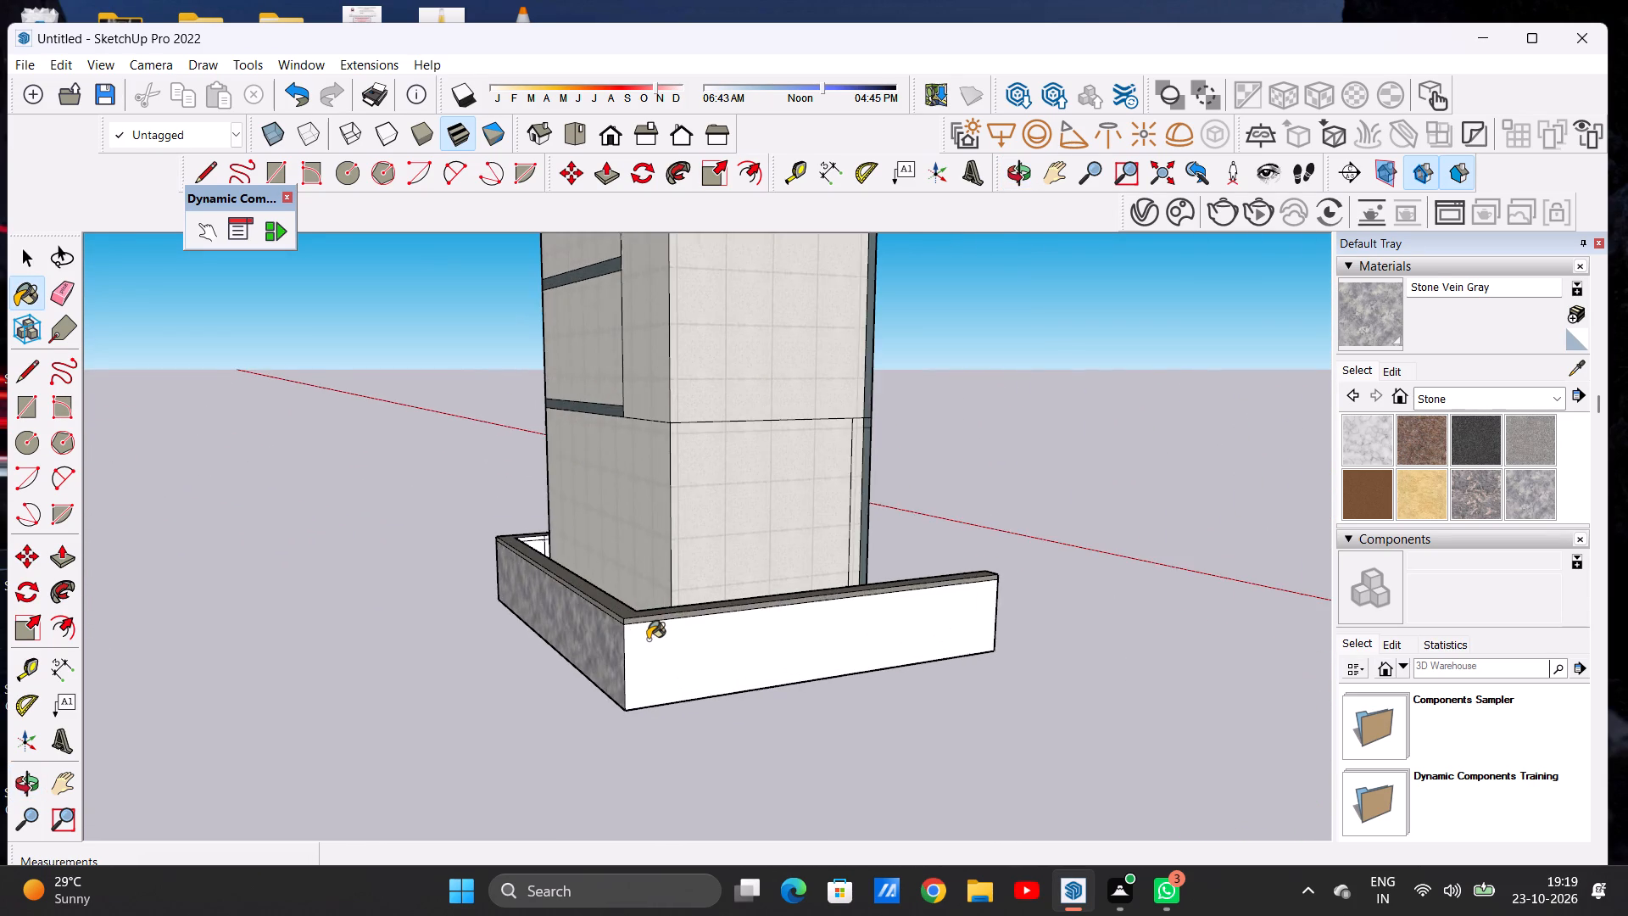
scroll(648, 640, "up", 6)
left_click(650, 640)
Paint the front end and inner face of the boundary wall beside the entrance steps with Stone Vein Gray.
scroll(672, 667, "down", 4)
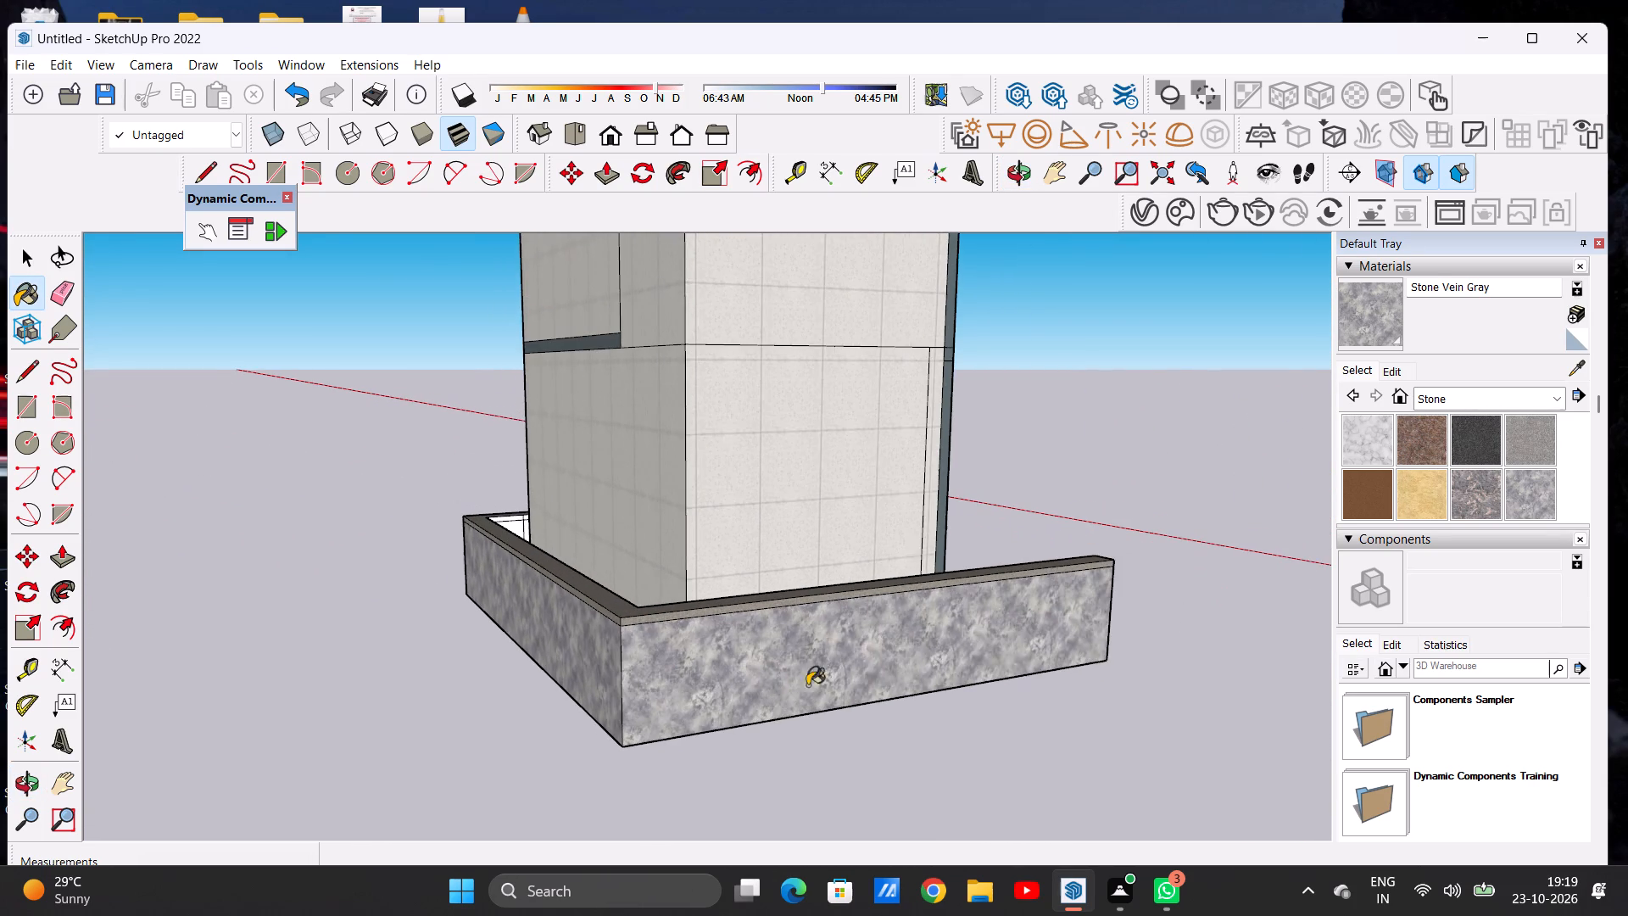
middle_click_drag(1110, 667, 705, 667)
scroll(912, 651, "down", 2)
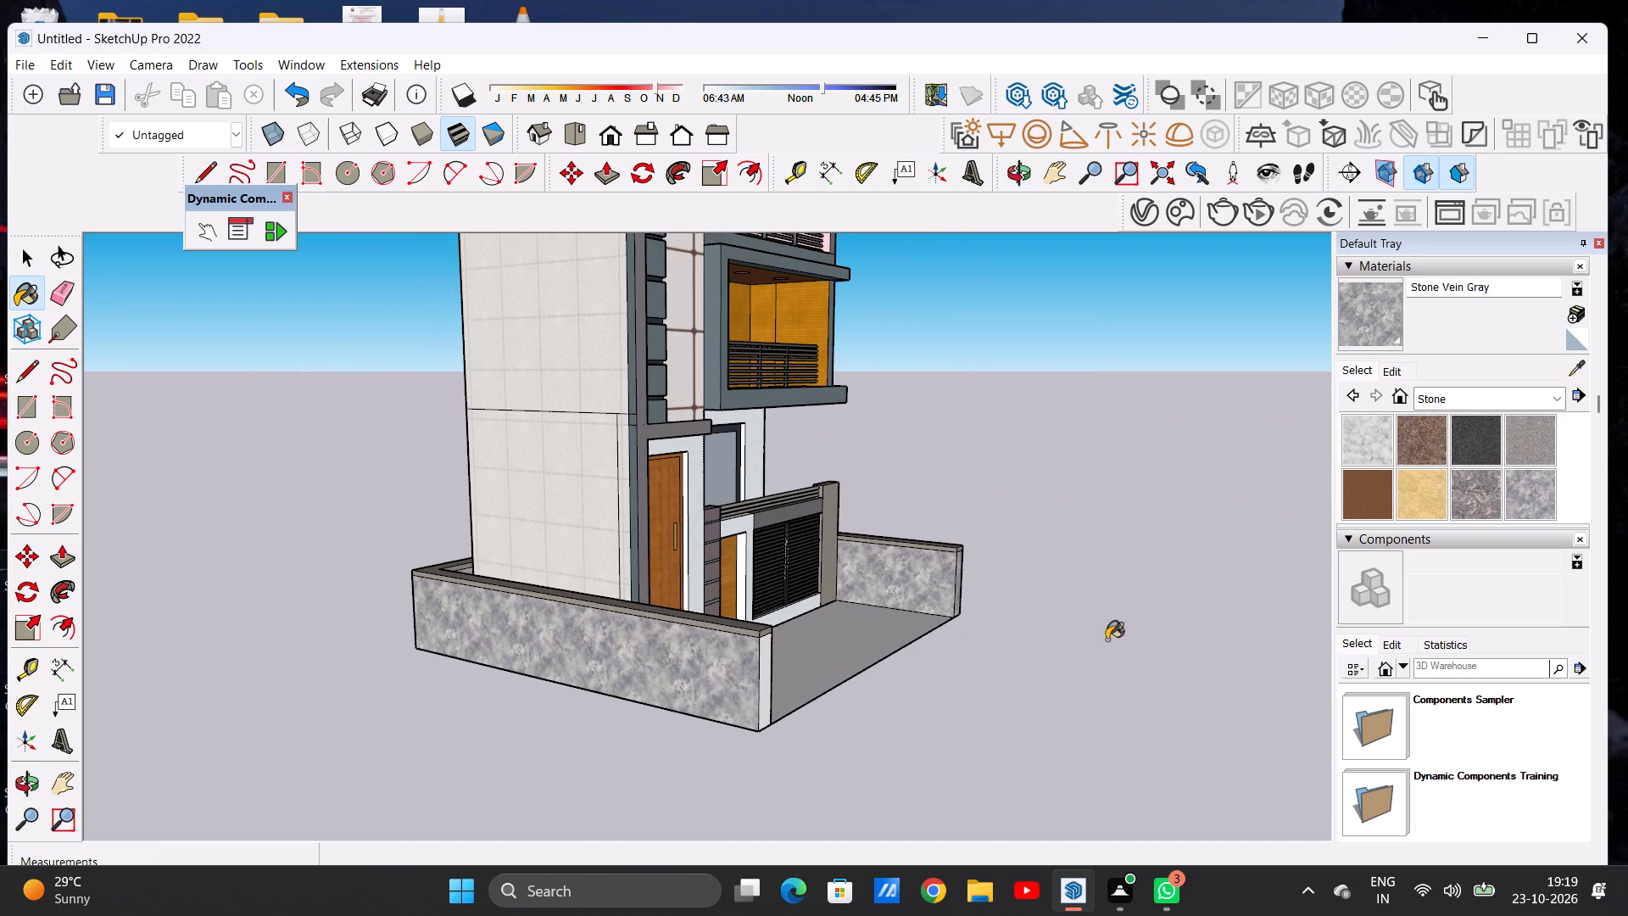
middle_click_drag(935, 663, 661, 665)
middle_click_drag(1220, 592, 889, 605)
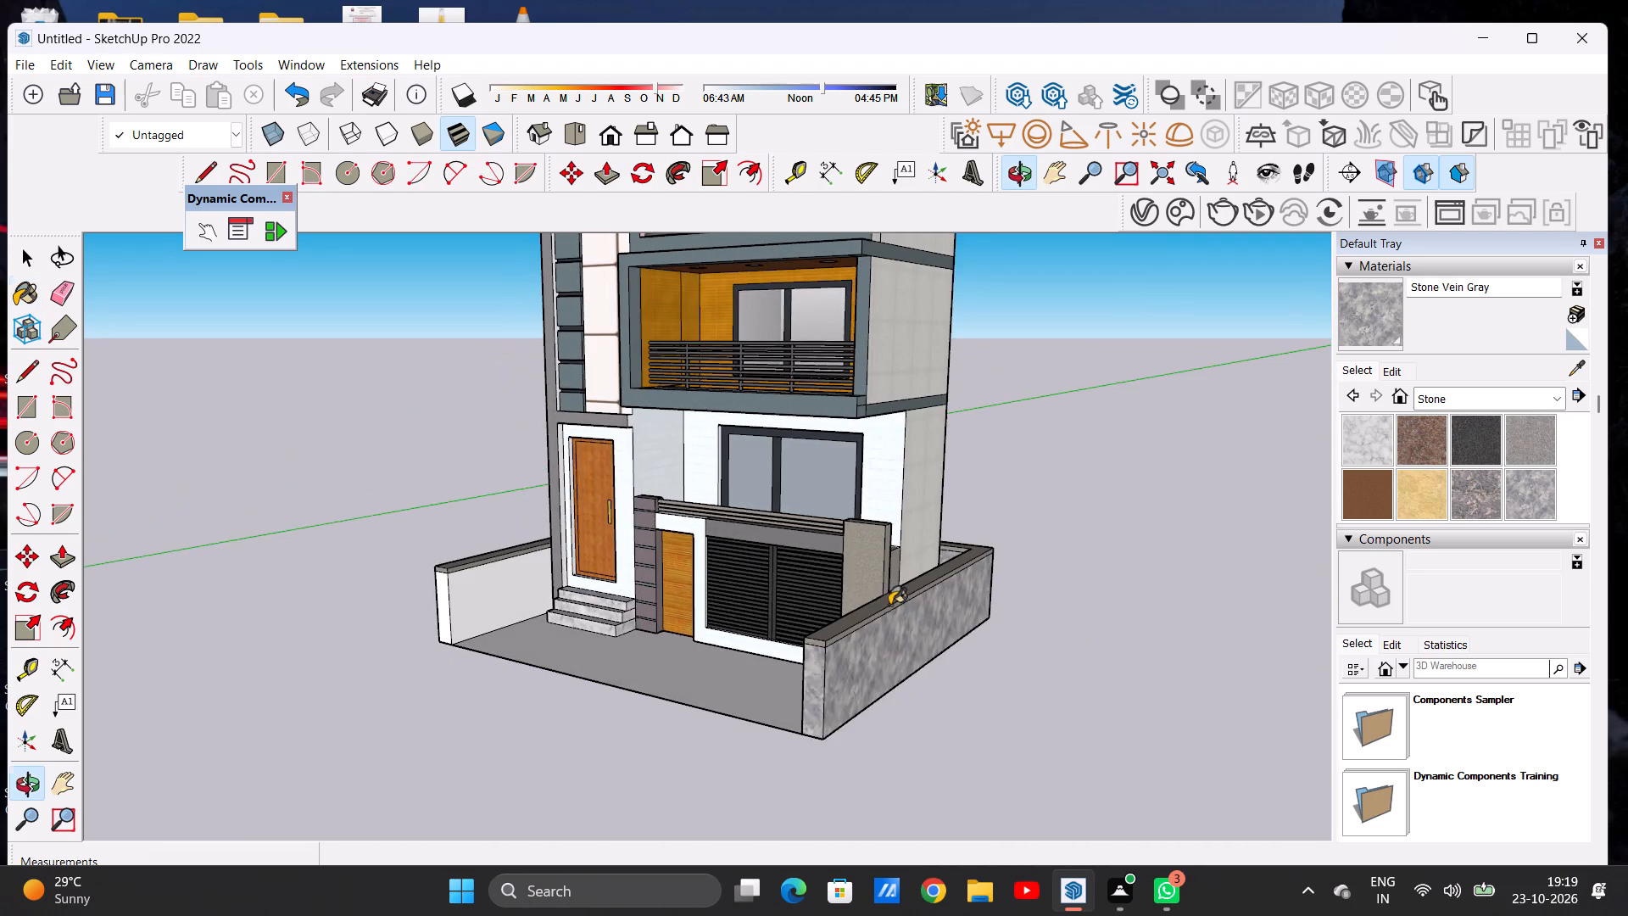
scroll(1056, 591, "down", 5)
scroll(552, 574, "up", 6)
scroll(681, 579, "up", 14)
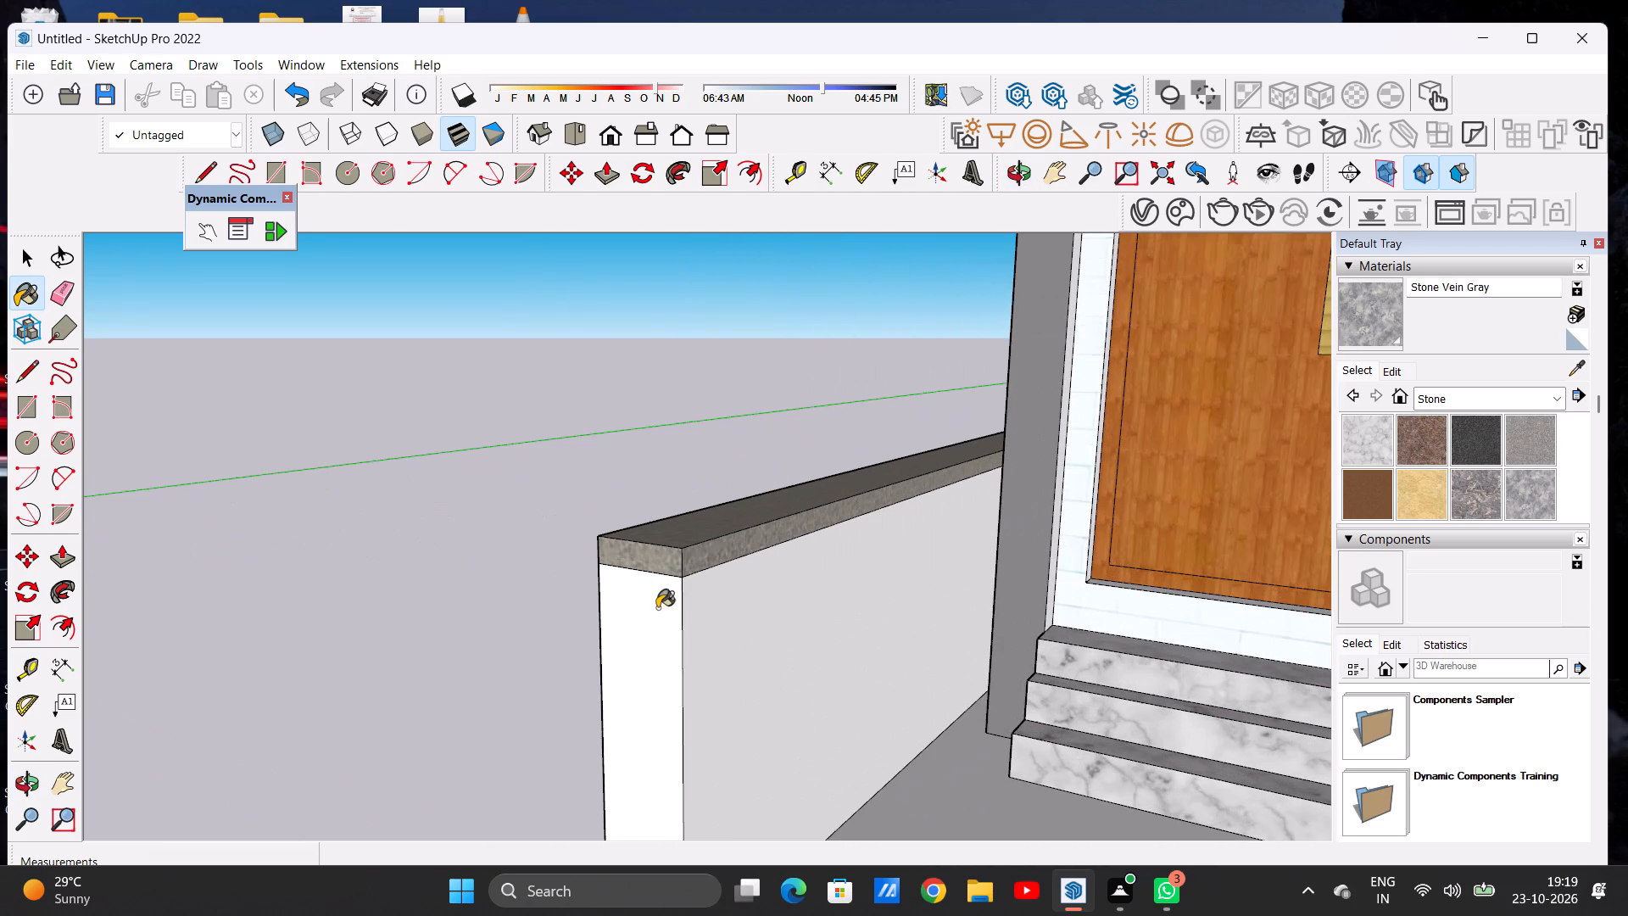
left_click(657, 608)
left_click(727, 613)
Review the boundary walls, forecourt and gate area from above and from the front.
scroll(614, 623, "down", 18)
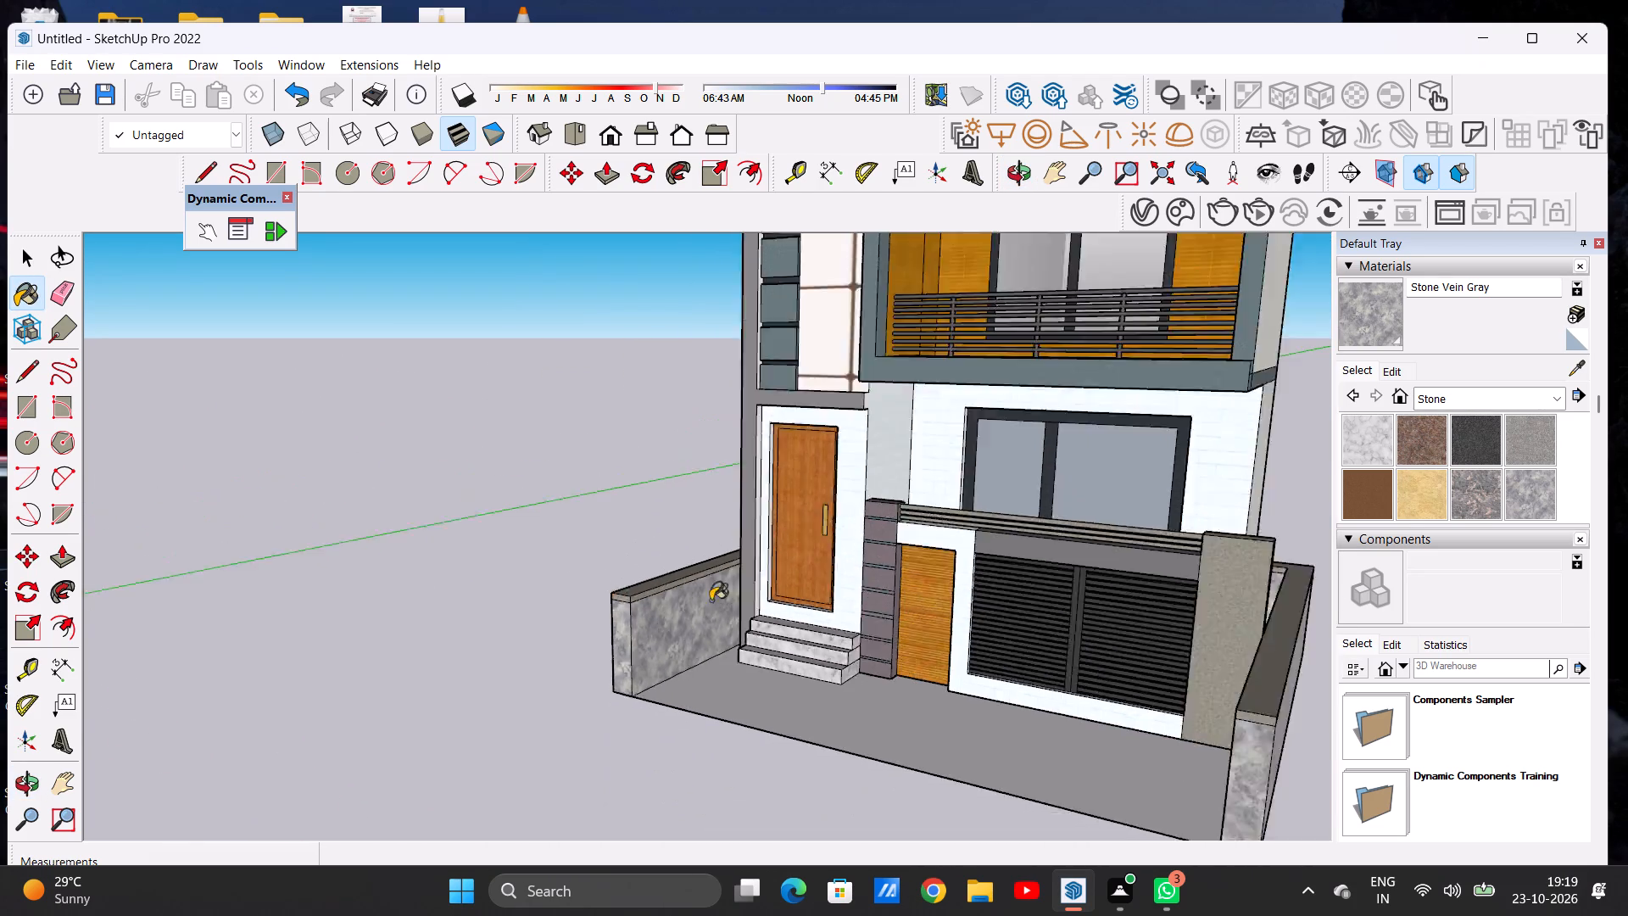
scroll(711, 600, "down", 3)
middle_click_drag(1024, 567, 828, 684)
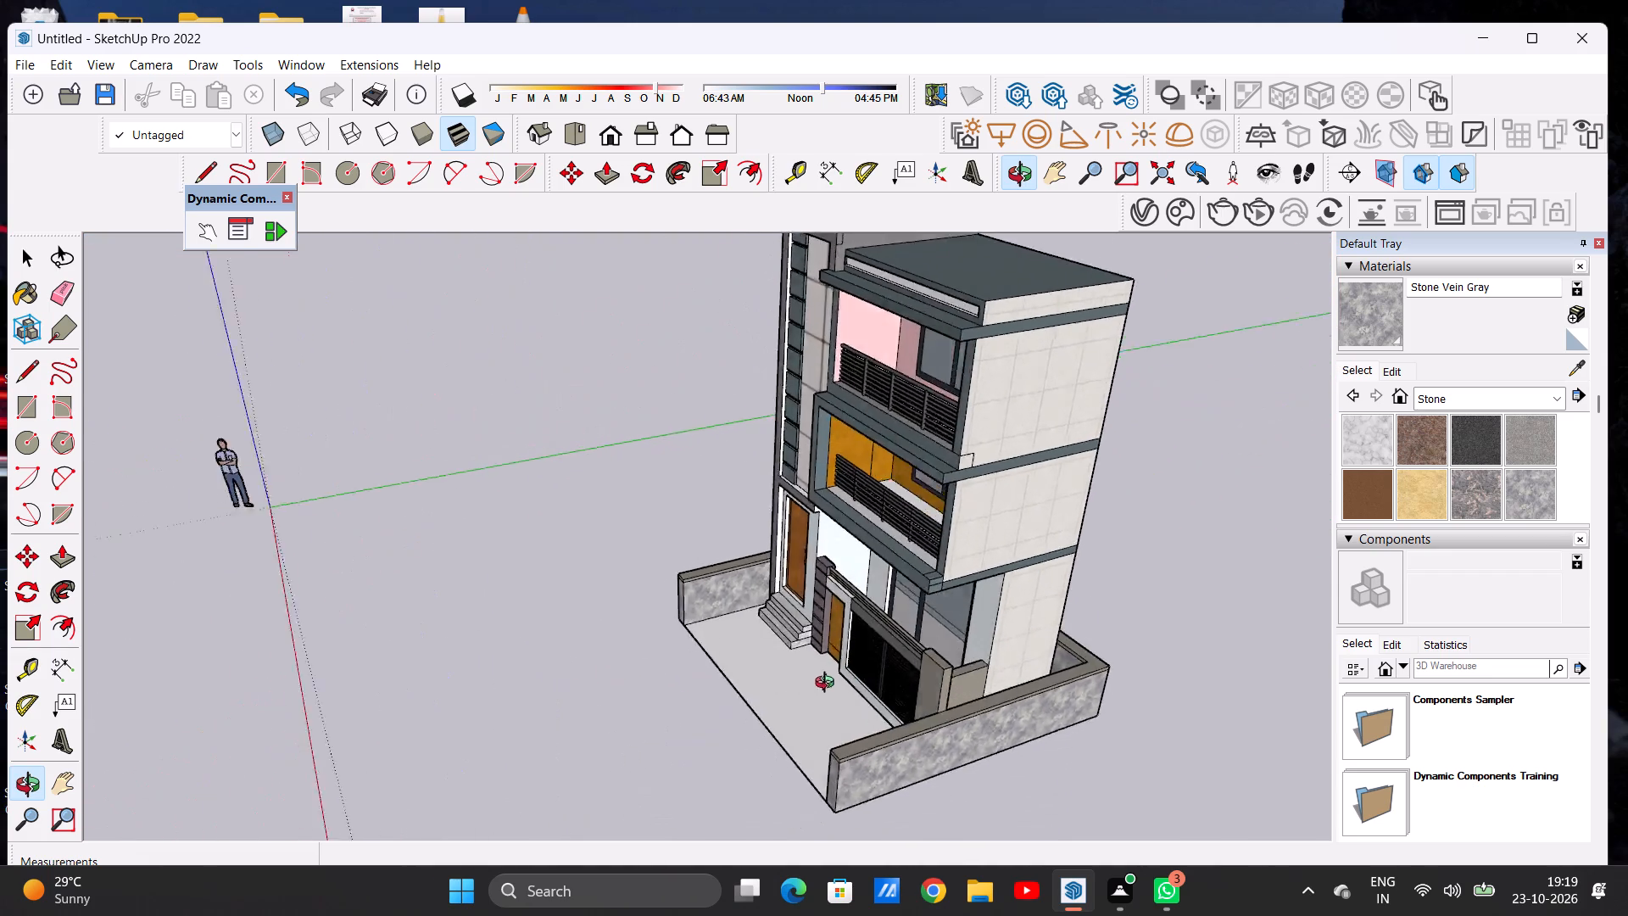
middle_click_drag(828, 684, 1209, 616)
scroll(871, 618, "up", 6)
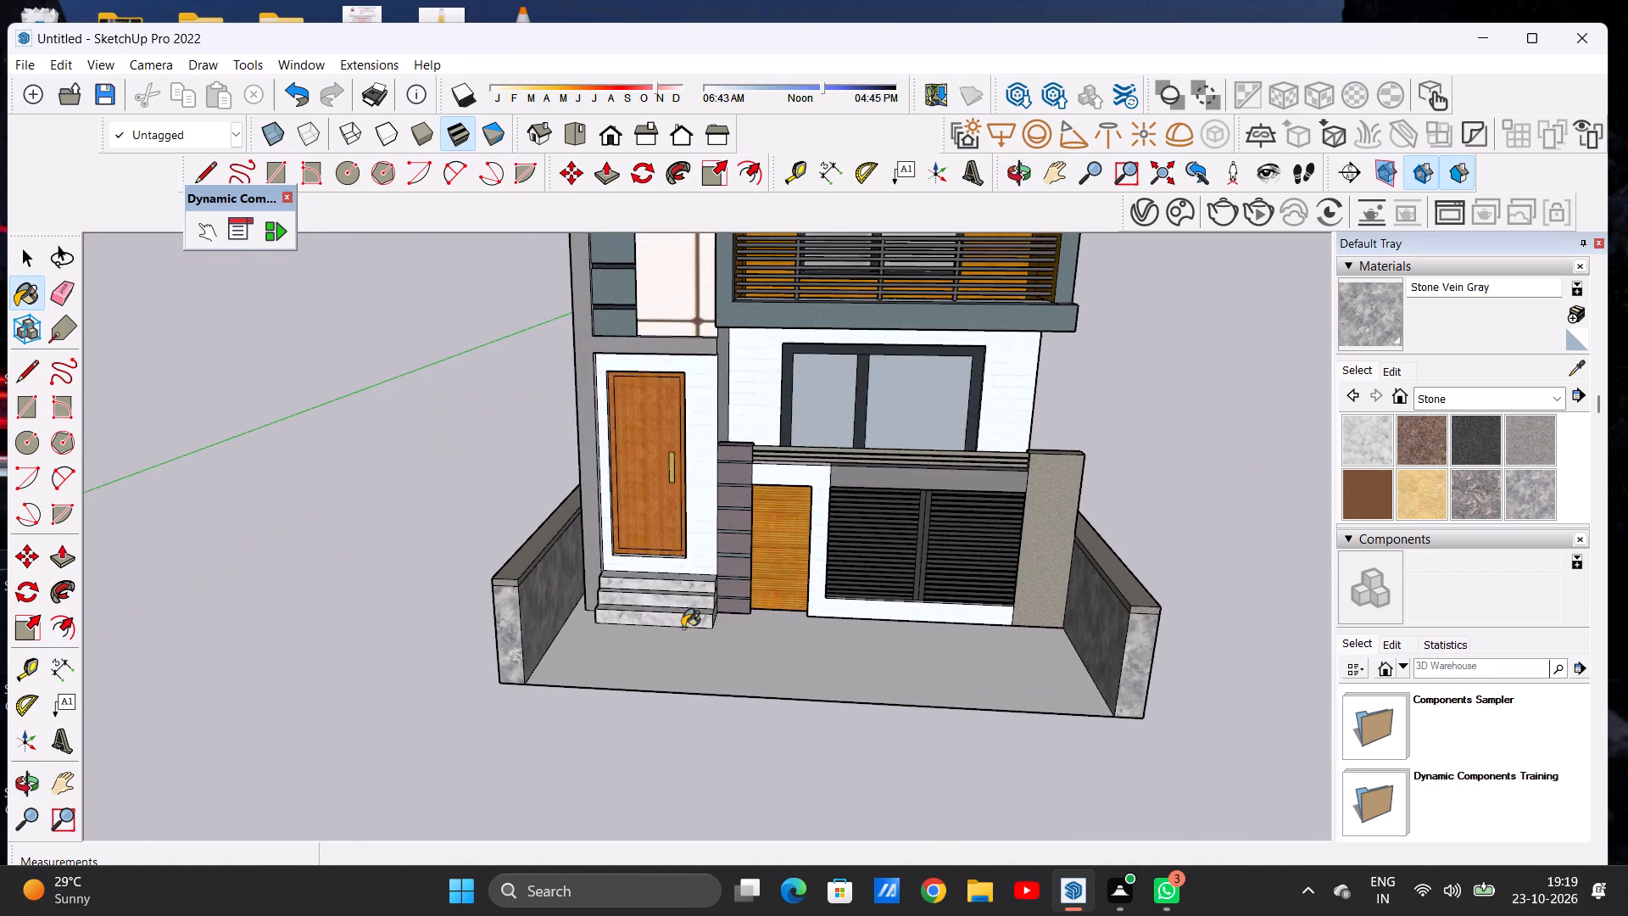
middle_click_drag(650, 611, 558, 607)
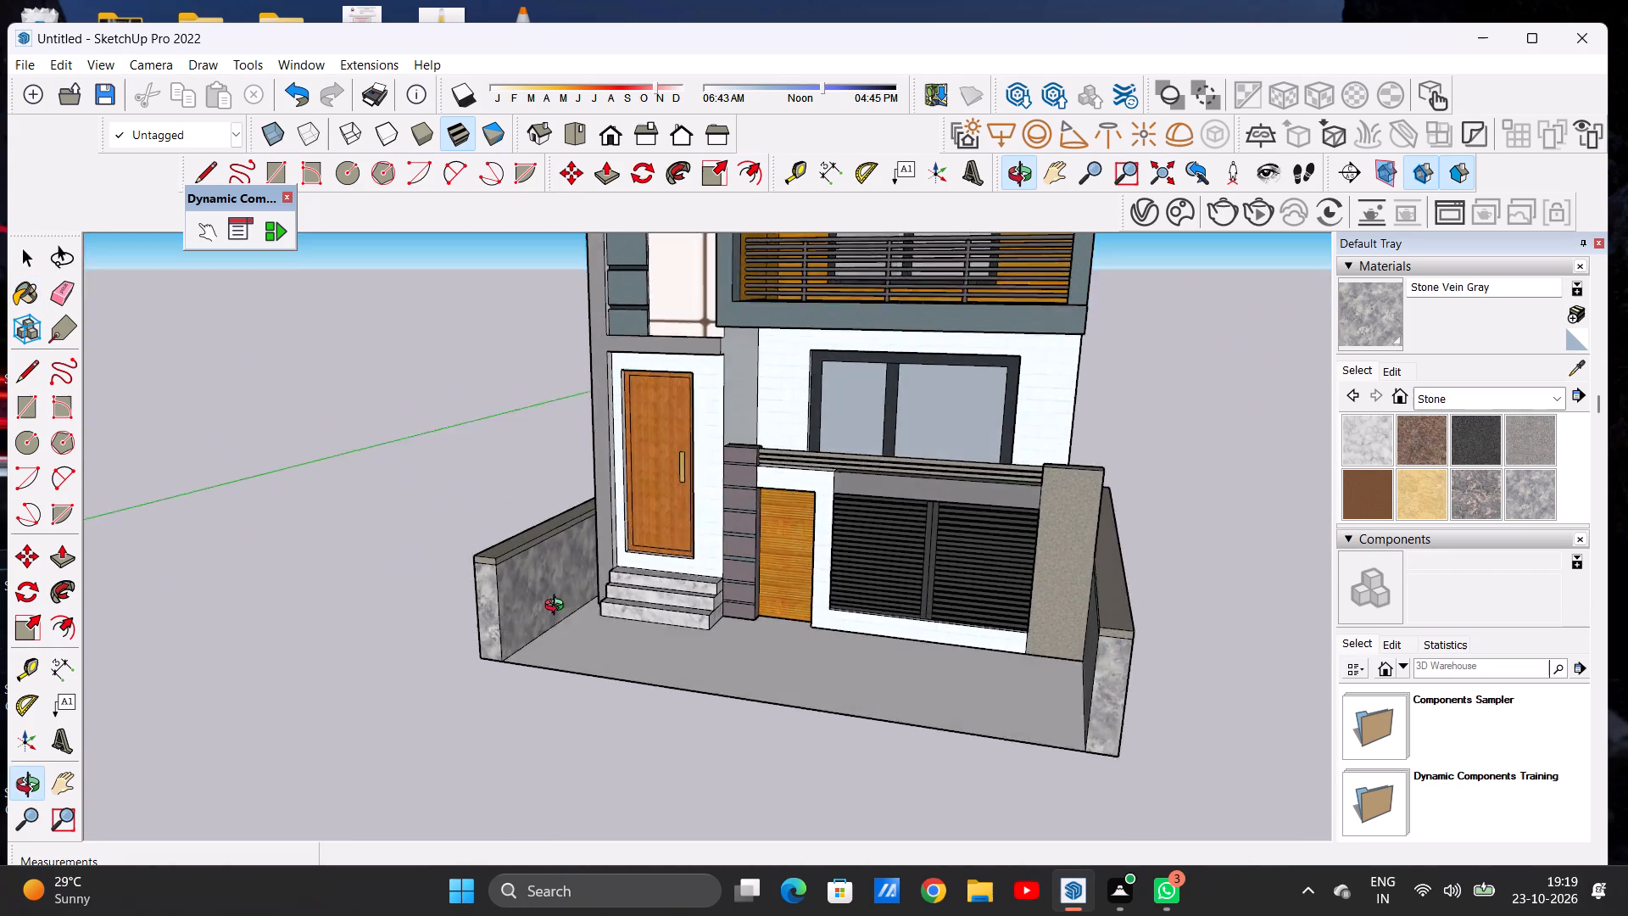
middle_click_drag(558, 607, 672, 610)
scroll(672, 609, "down", 1)
scroll(672, 612, "up", 1)
scroll(674, 613, "down", 9)
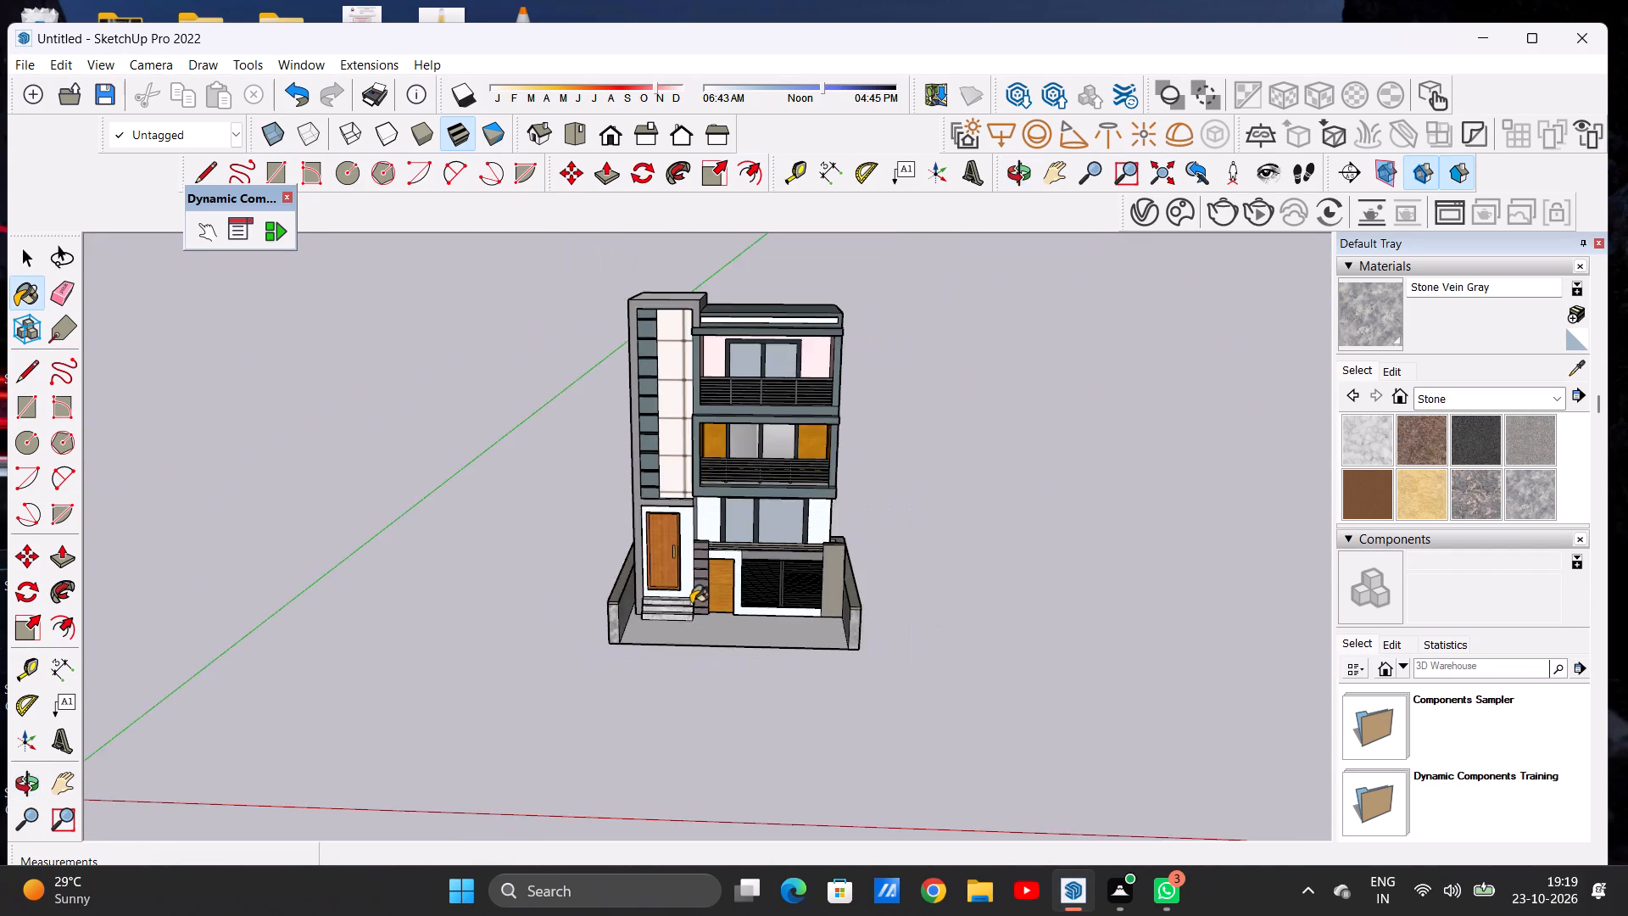
scroll(691, 604, "down", 3)
scroll(744, 547, "up", 5)
scroll(745, 545, "down", 1)
scroll(745, 545, "up", 1)
Stop painting and inspect the complete house from the front, above, the balcony side and the rear.
key("space")
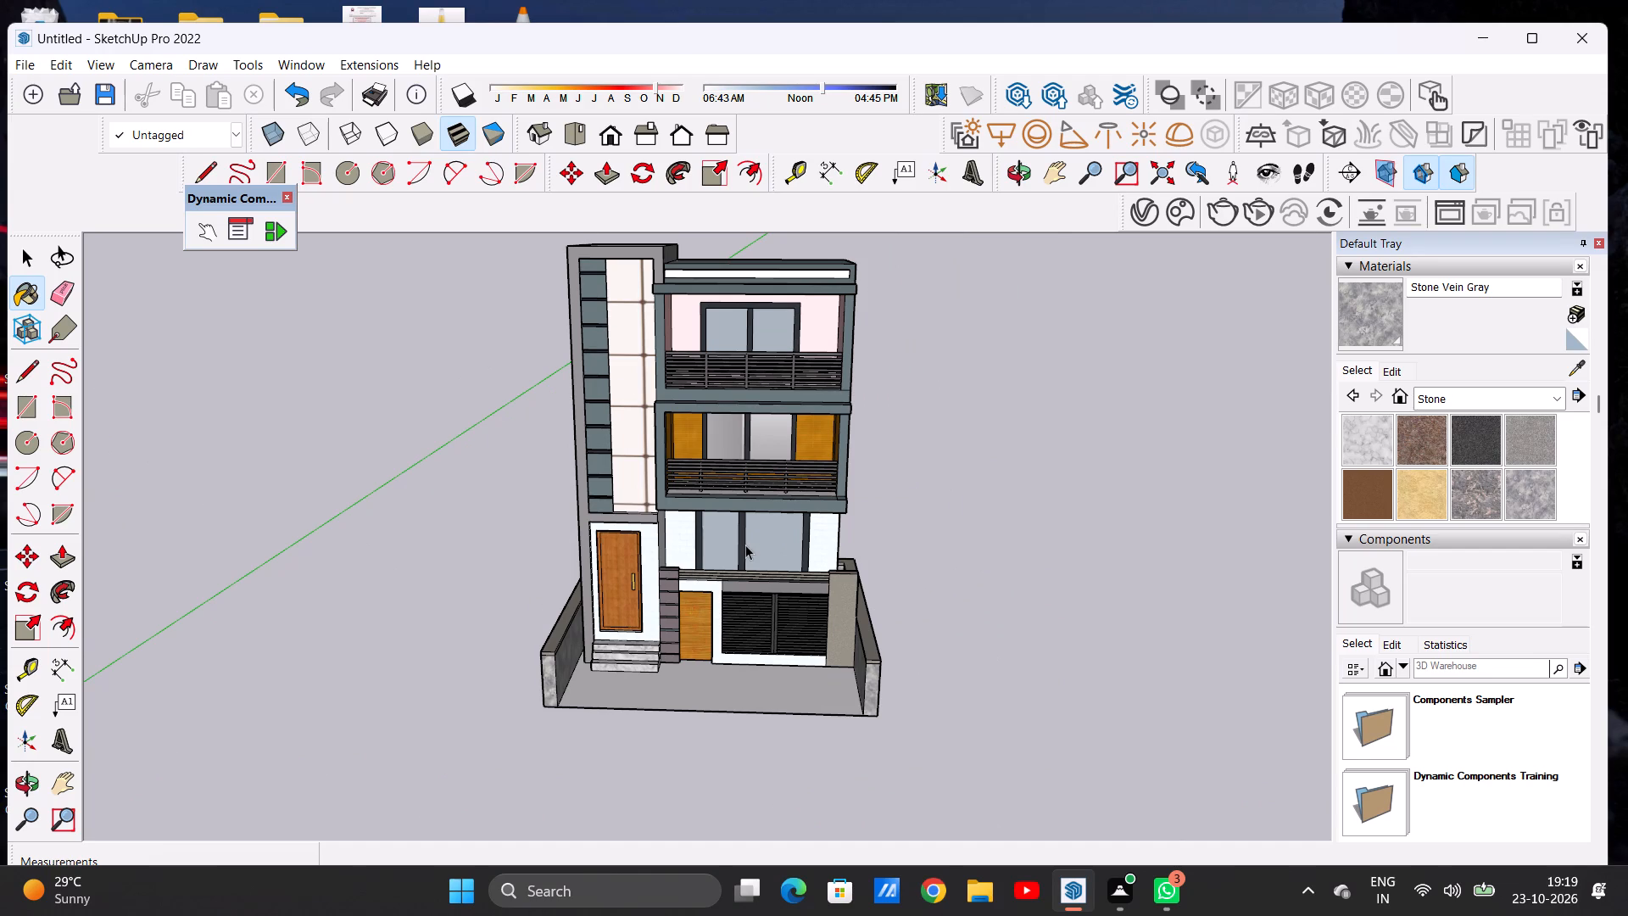
scroll(652, 664, "down", 10)
scroll(633, 663, "up", 2)
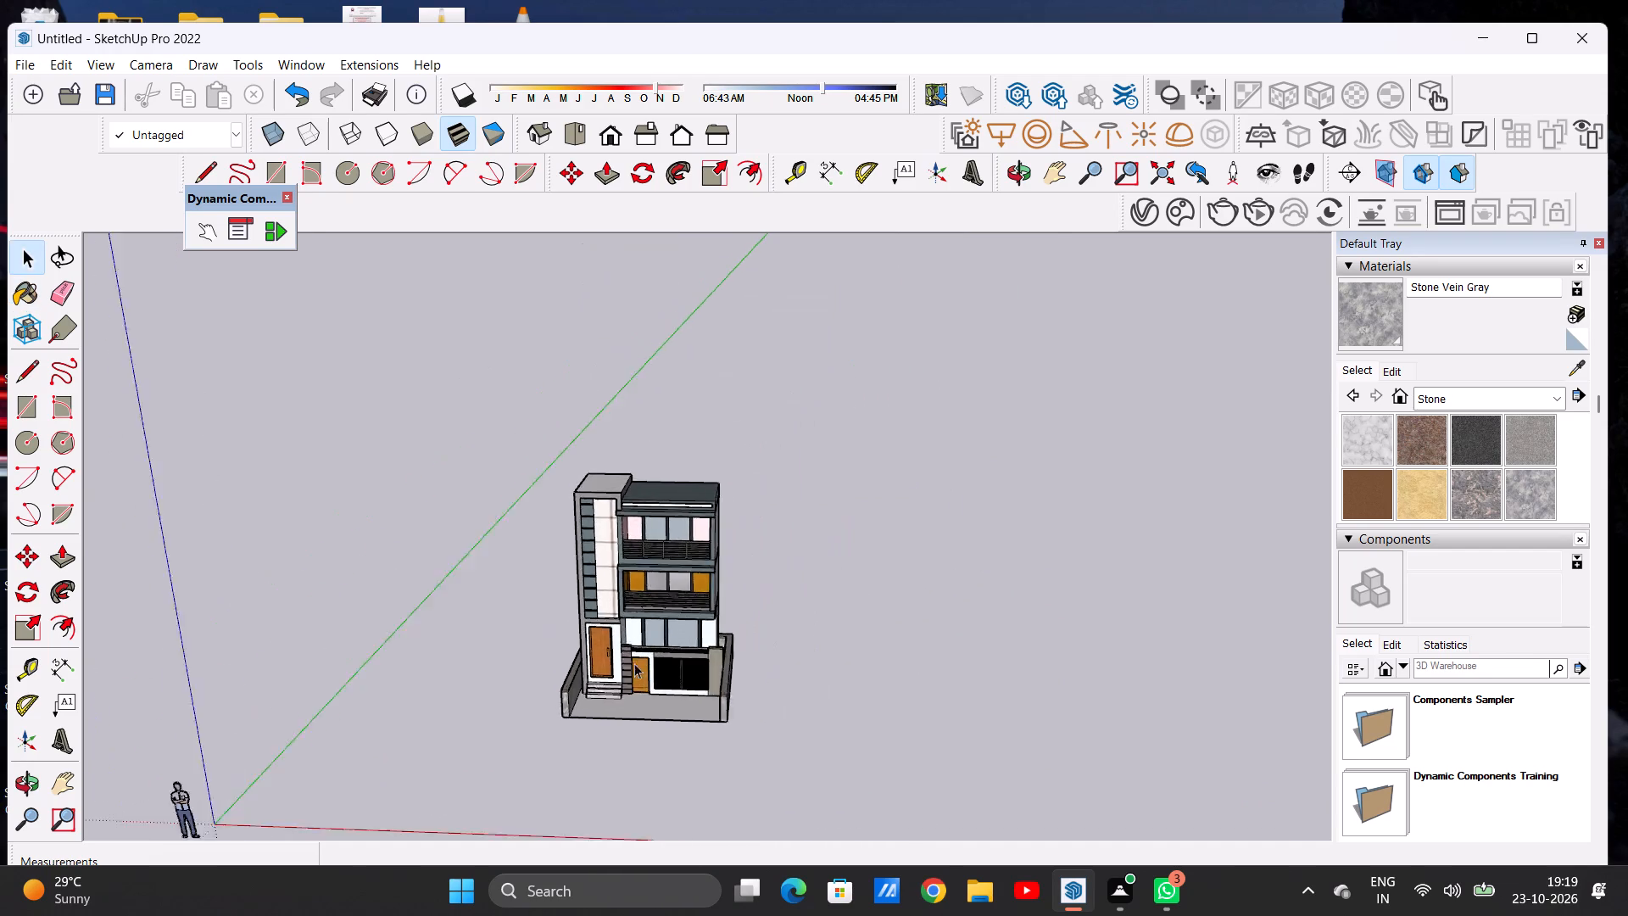
scroll(634, 663, "up", 4)
scroll(748, 585, "up", 5)
scroll(767, 579, "down", 3)
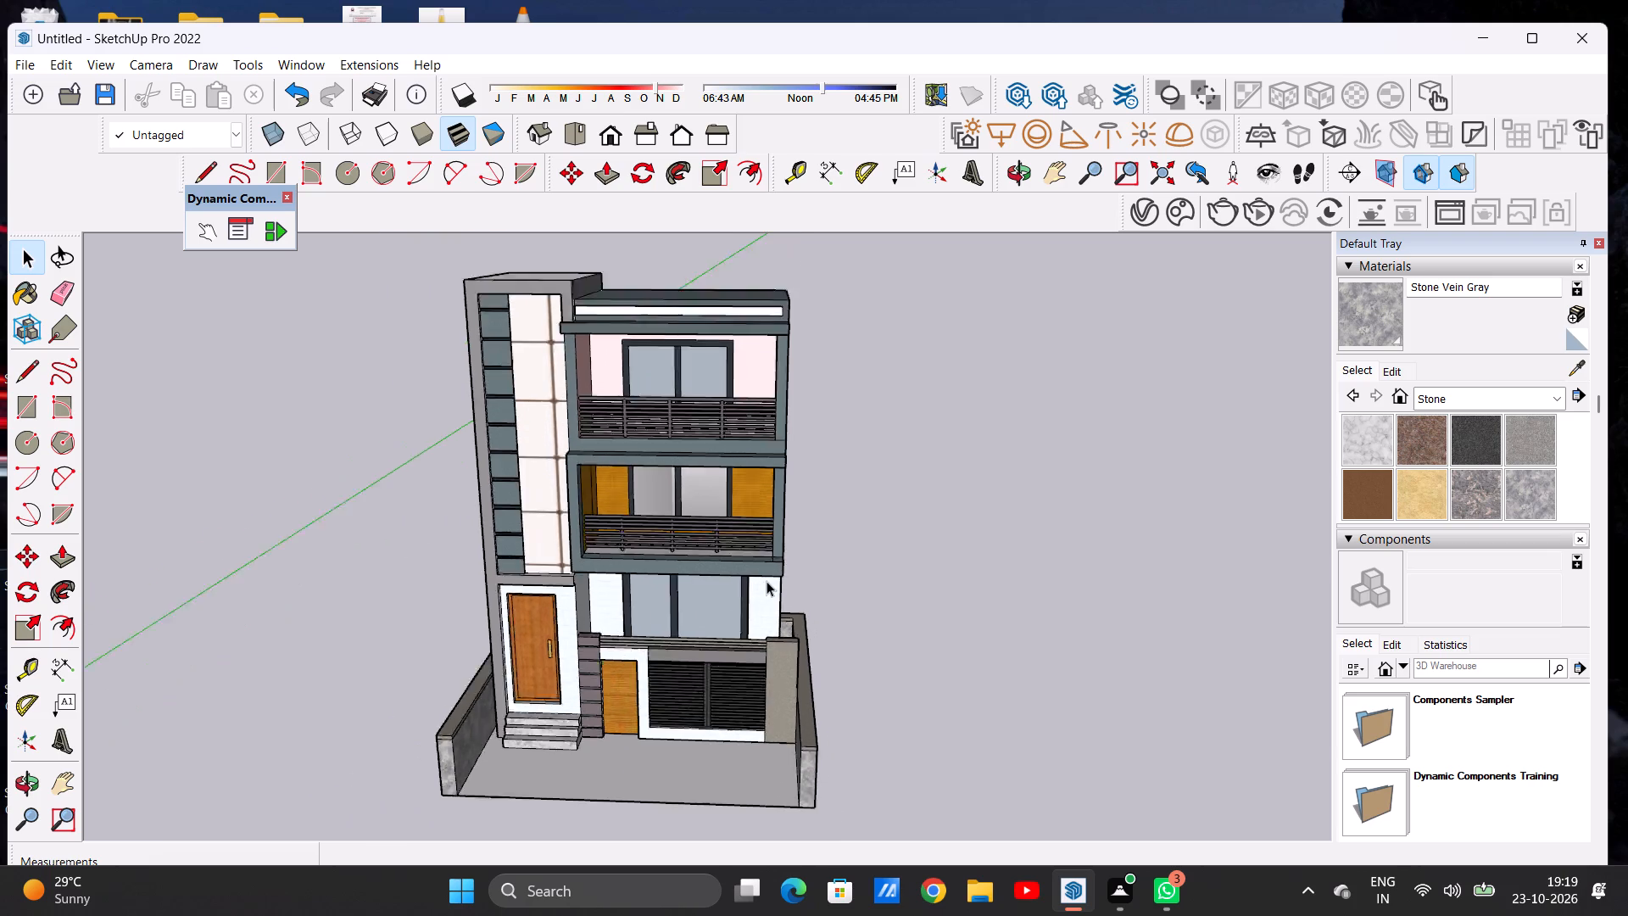
scroll(767, 581, "down", 5)
middle_click_drag(897, 579, 811, 596)
scroll(753, 595, "up", 5)
scroll(779, 623, "down", 11)
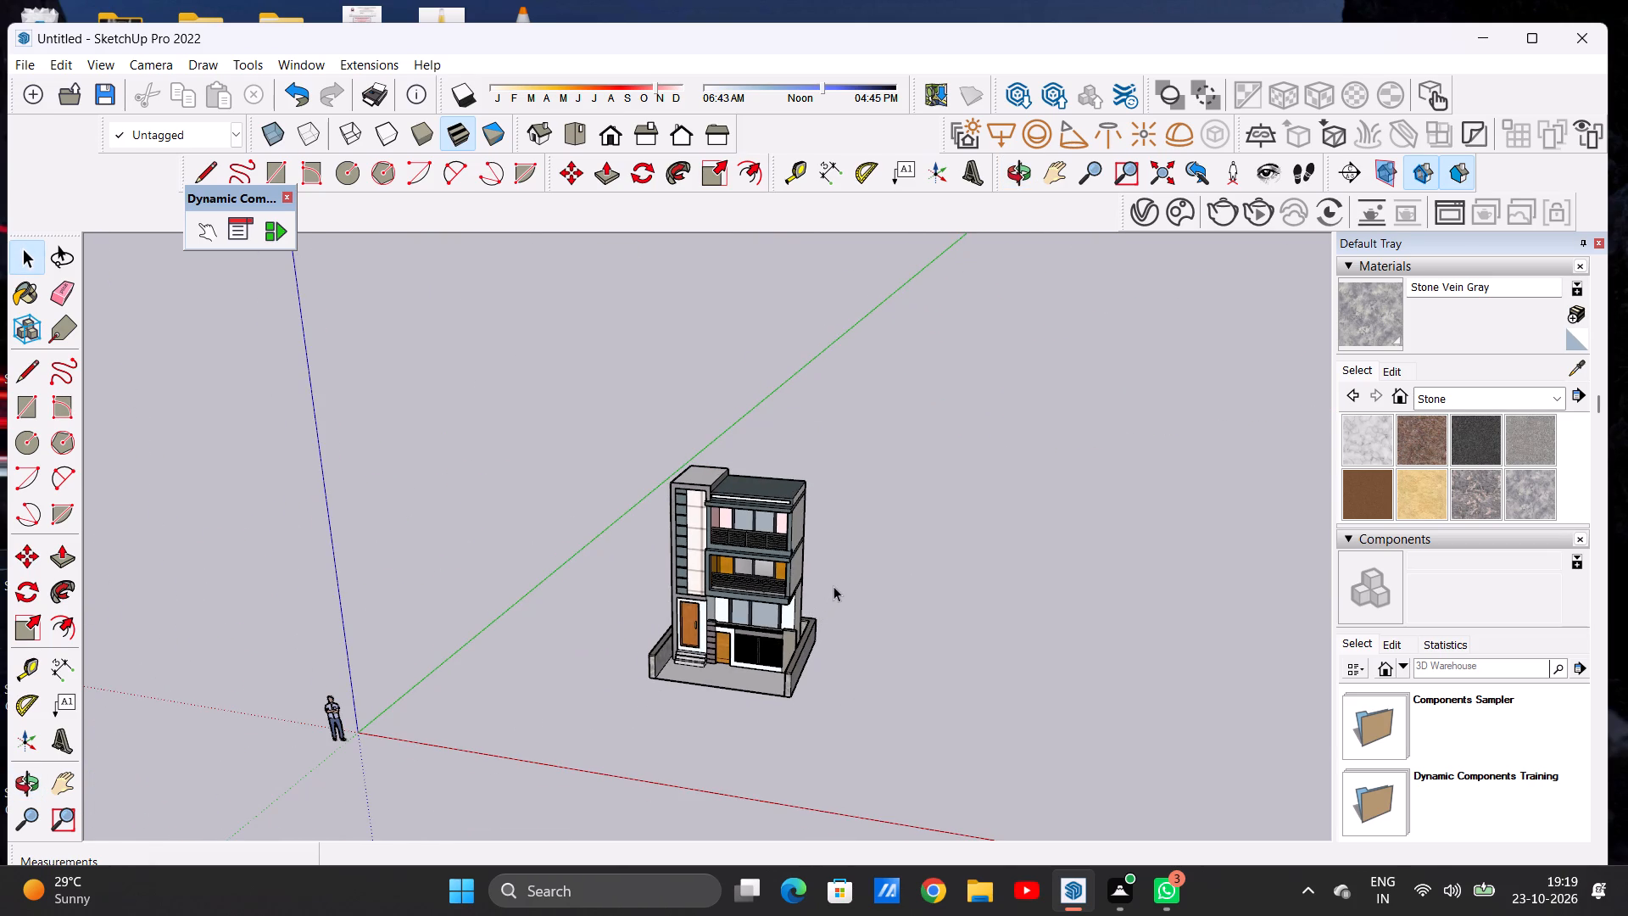
scroll(767, 594, "down", 4)
scroll(716, 558, "up", 7)
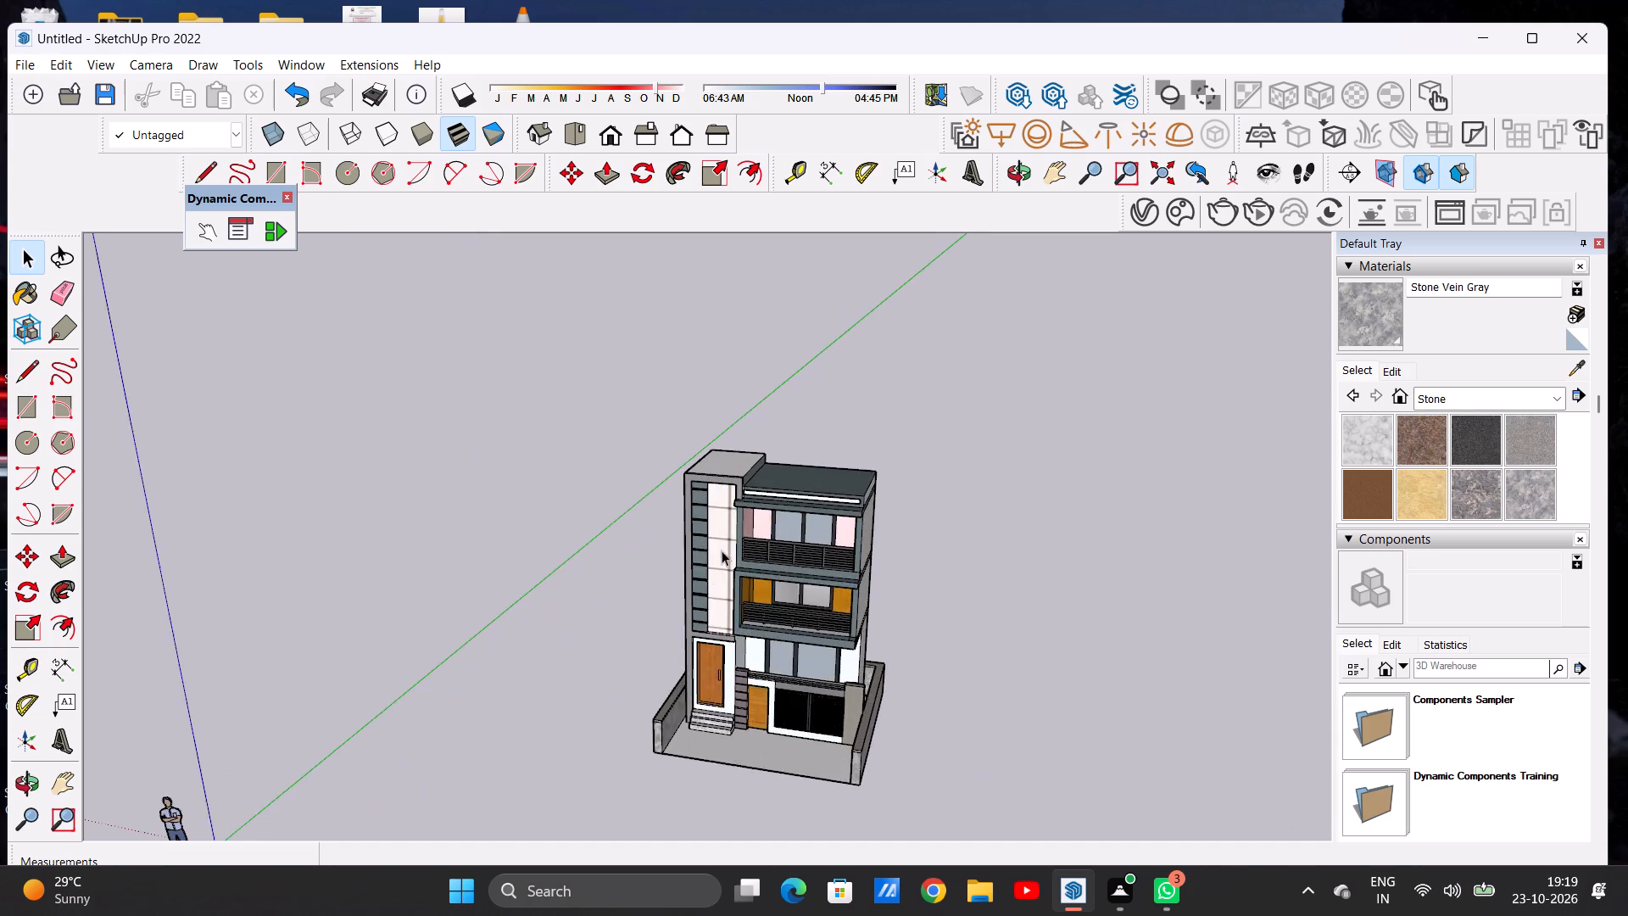
scroll(754, 485, "up", 7)
middle_click_drag(860, 539, 939, 516)
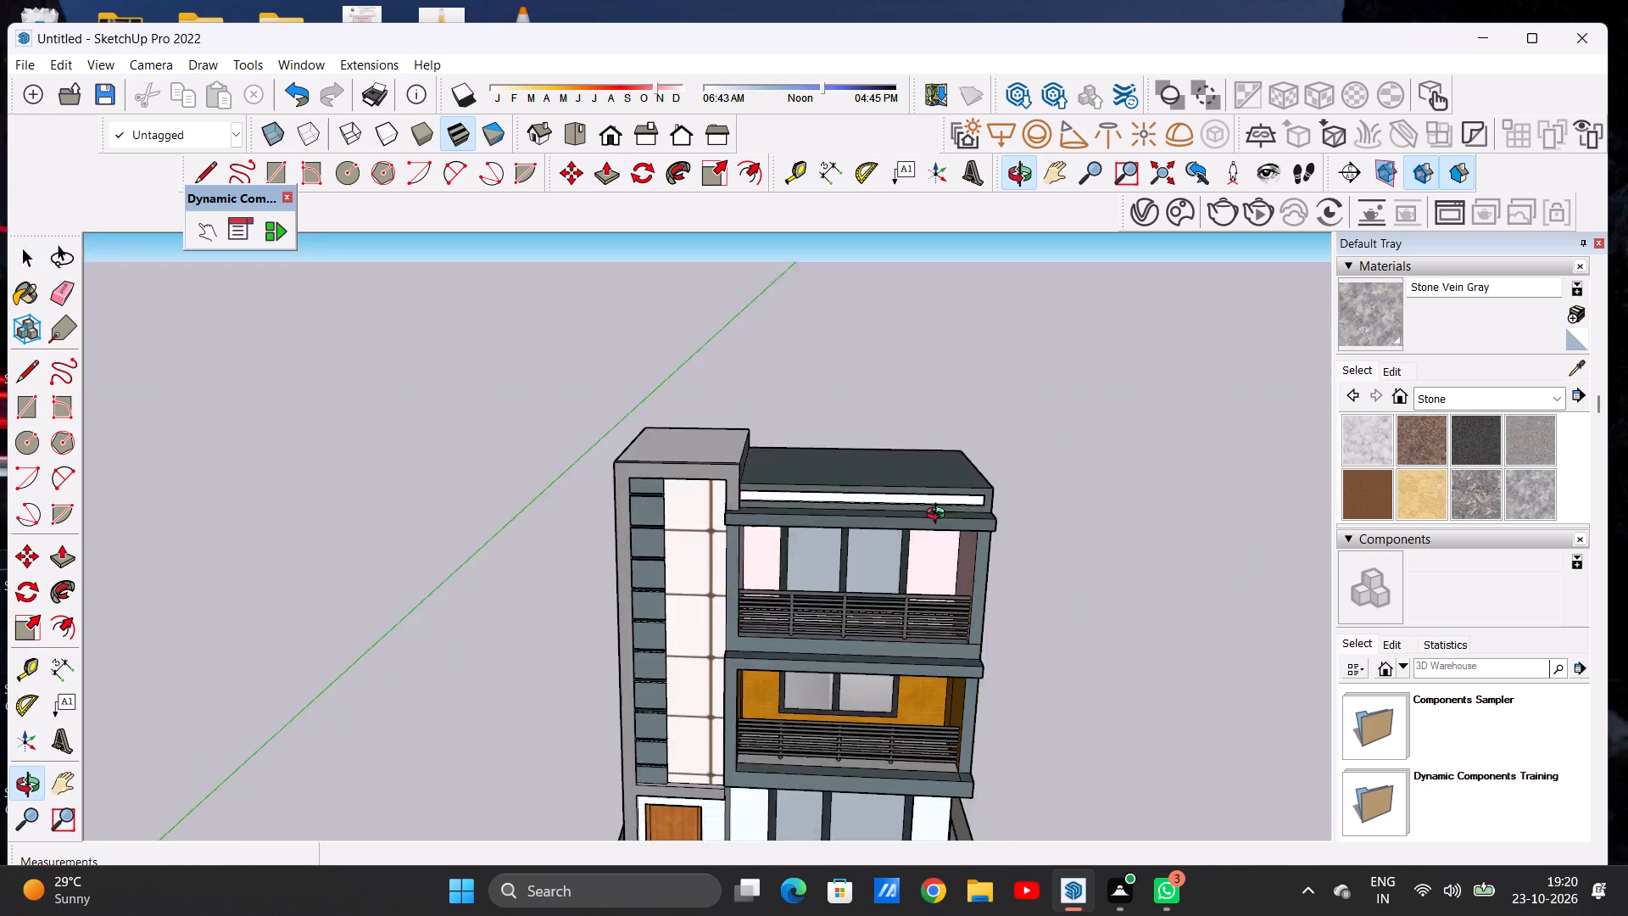
middle_click_drag(939, 516, 980, 511)
scroll(980, 515, "down", 6)
scroll(951, 645, "up", 6)
middle_click_drag(778, 634, 647, 551)
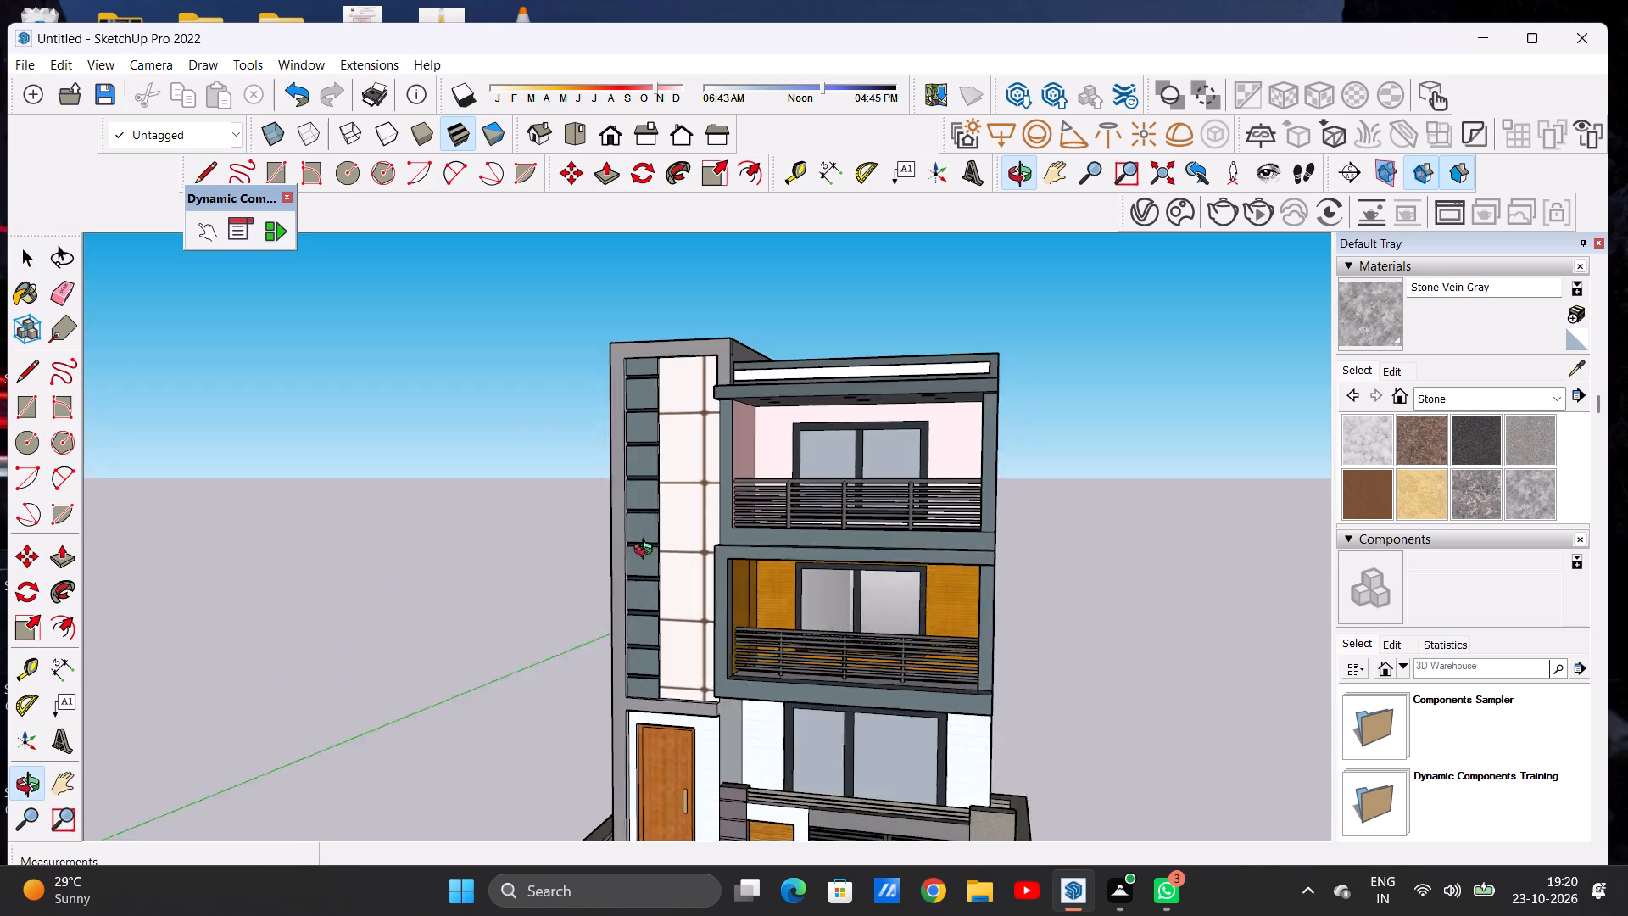
middle_click_drag(647, 551, 744, 563)
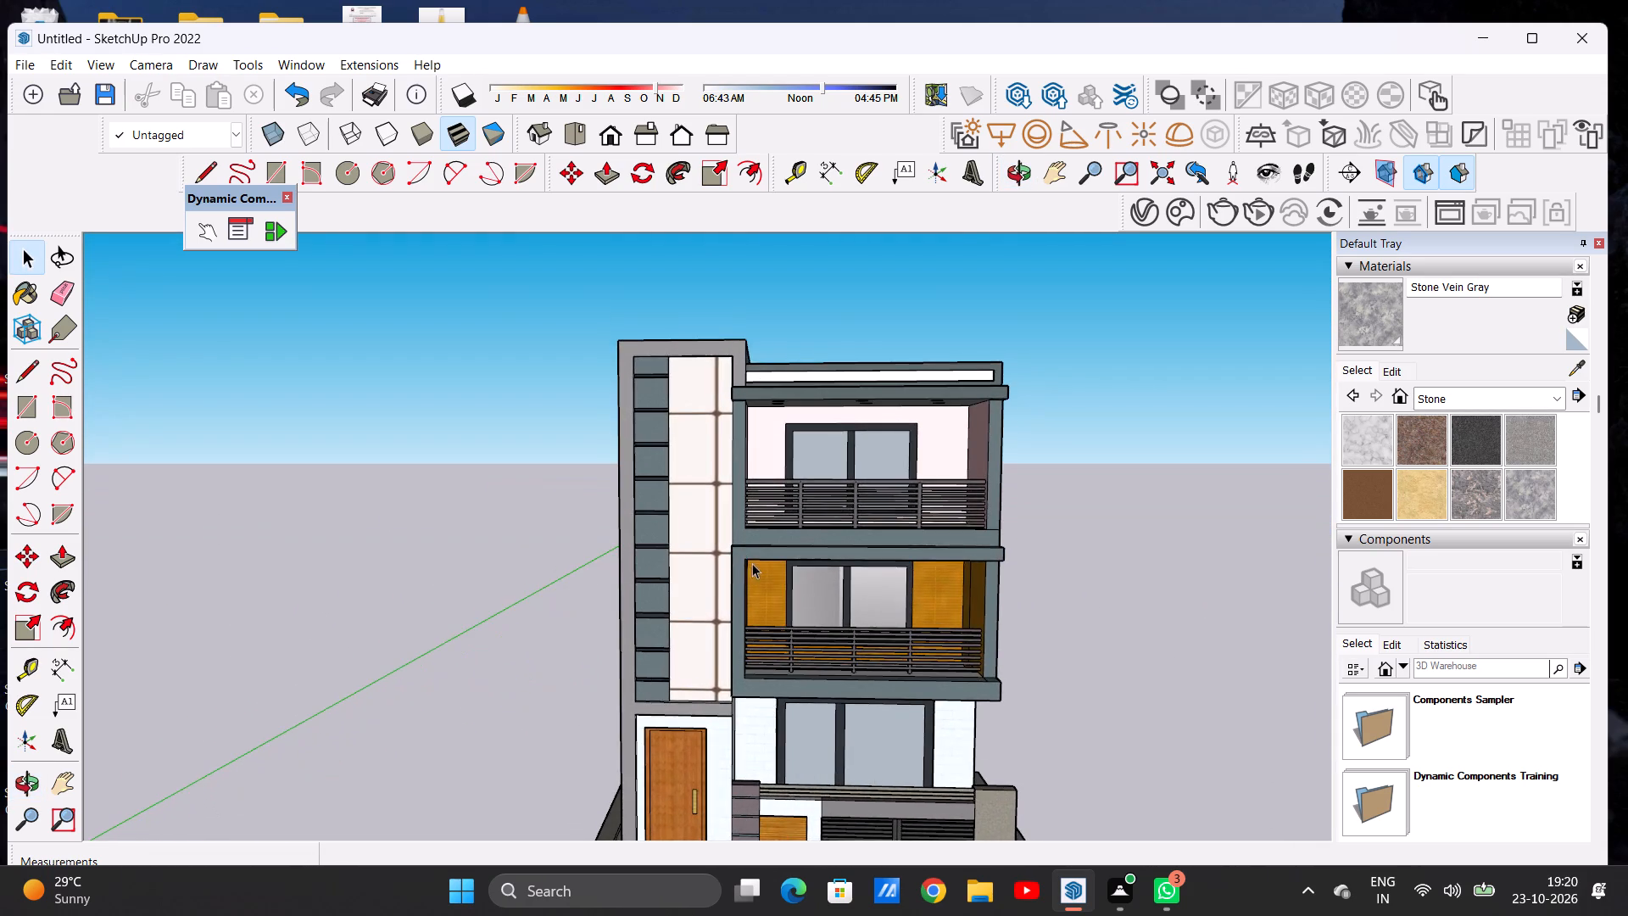
scroll(757, 565, "down", 6)
middle_click_drag(966, 605, 520, 596)
middle_click_drag(944, 581, 493, 585)
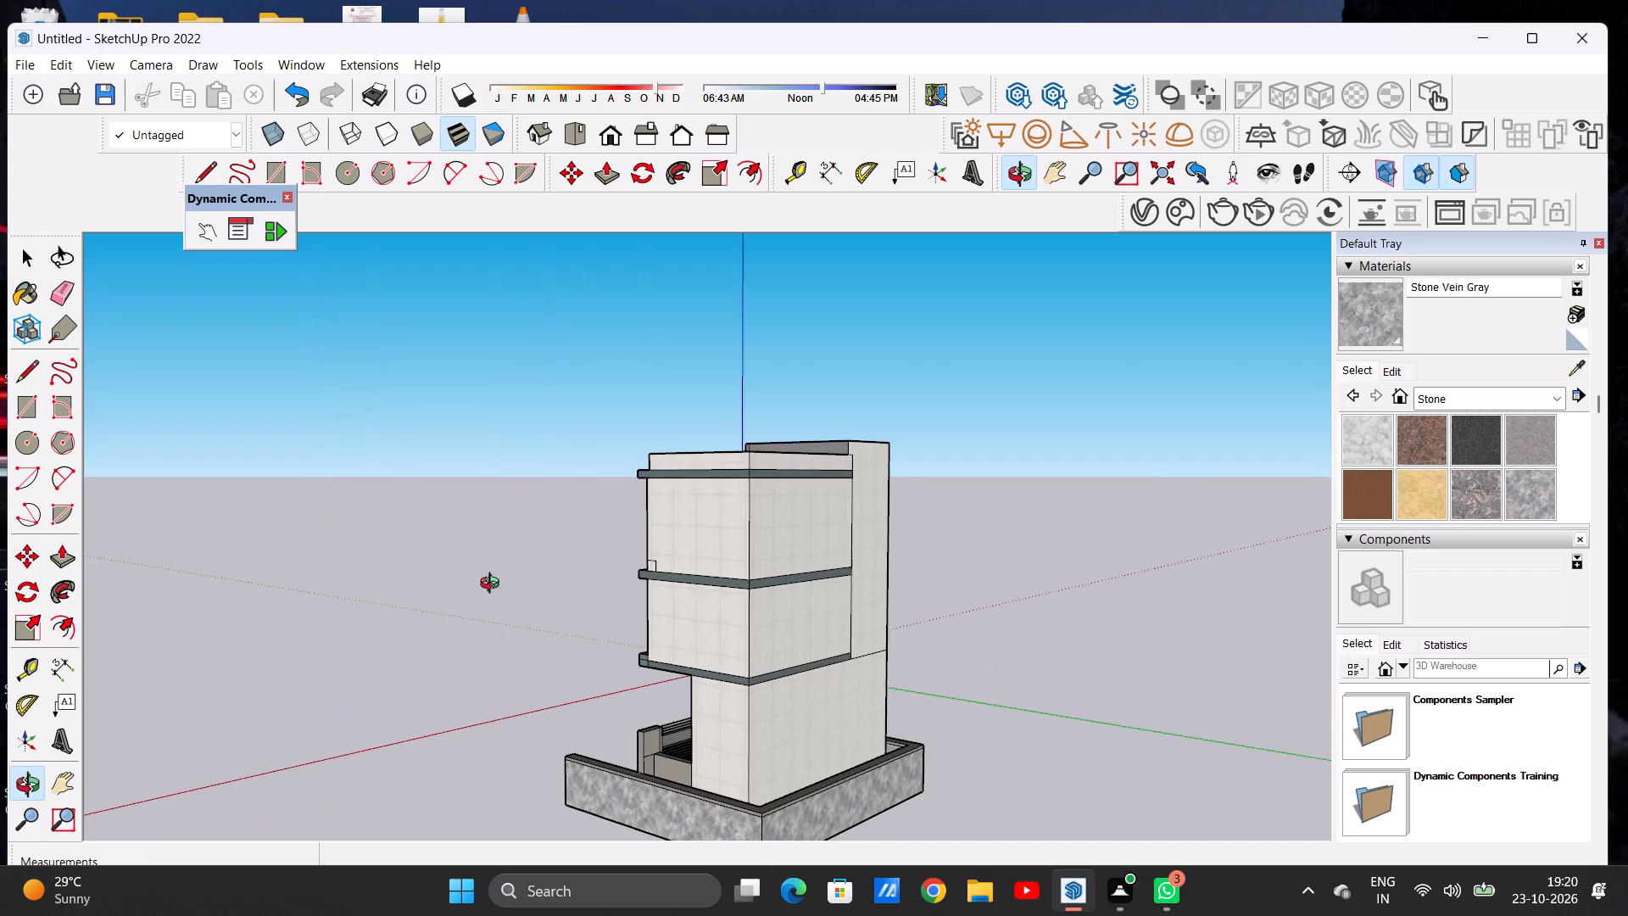
middle_click_drag(493, 585, 1102, 537)
middle_click_drag(743, 593, 1052, 669)
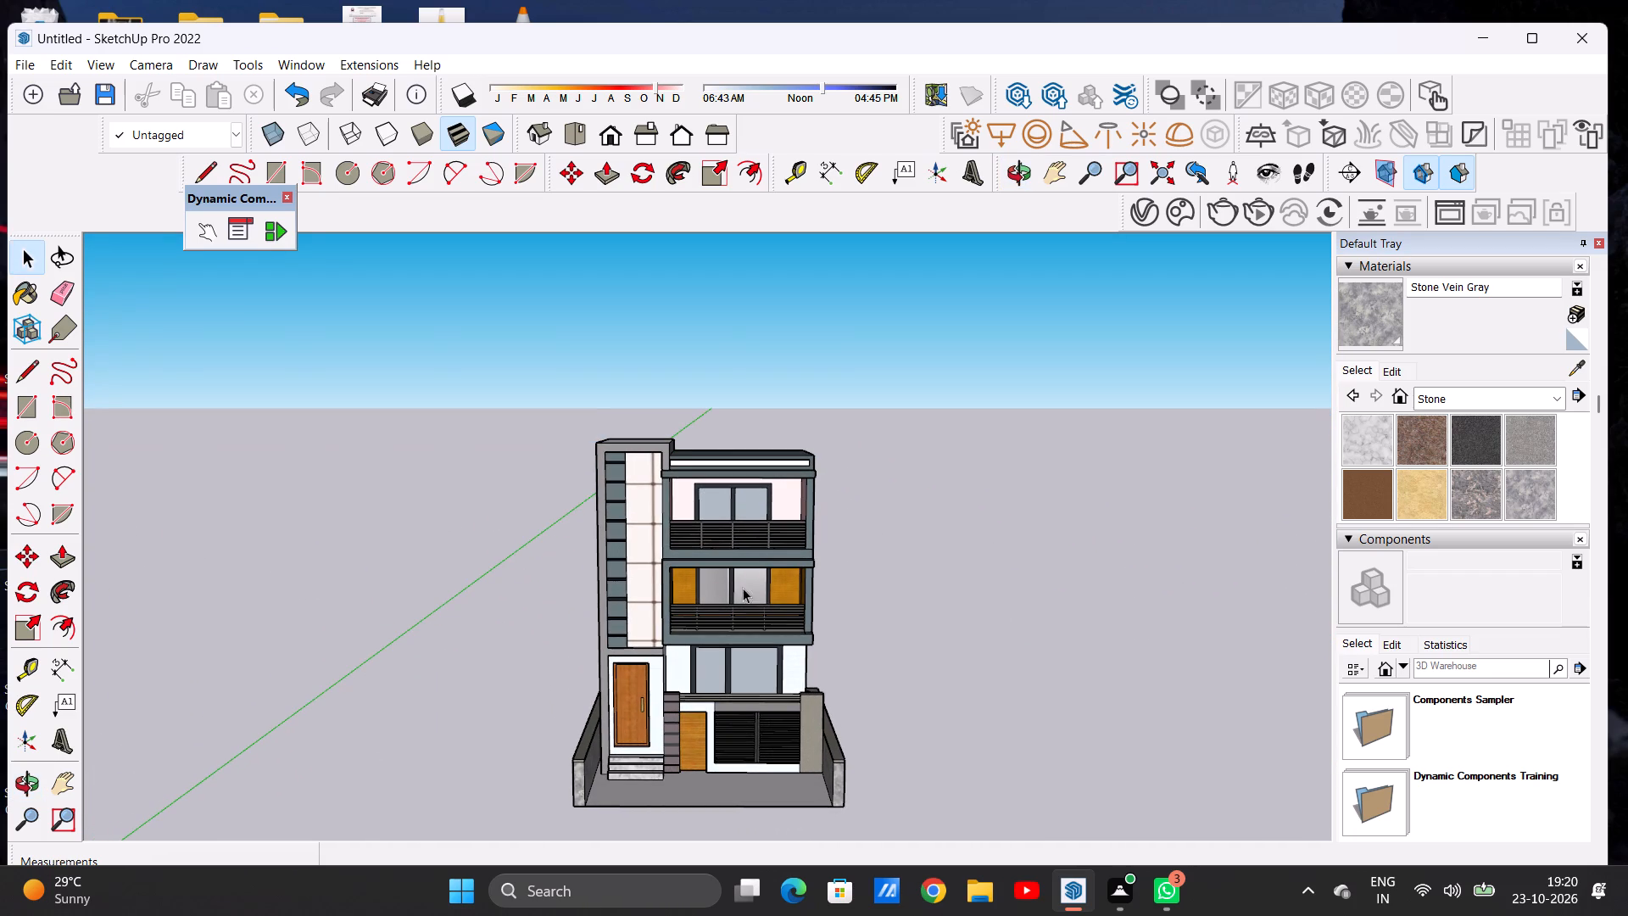
scroll(751, 589, "down", 5)
scroll(700, 700, "up", 8)
middle_click_drag(722, 688, 670, 688)
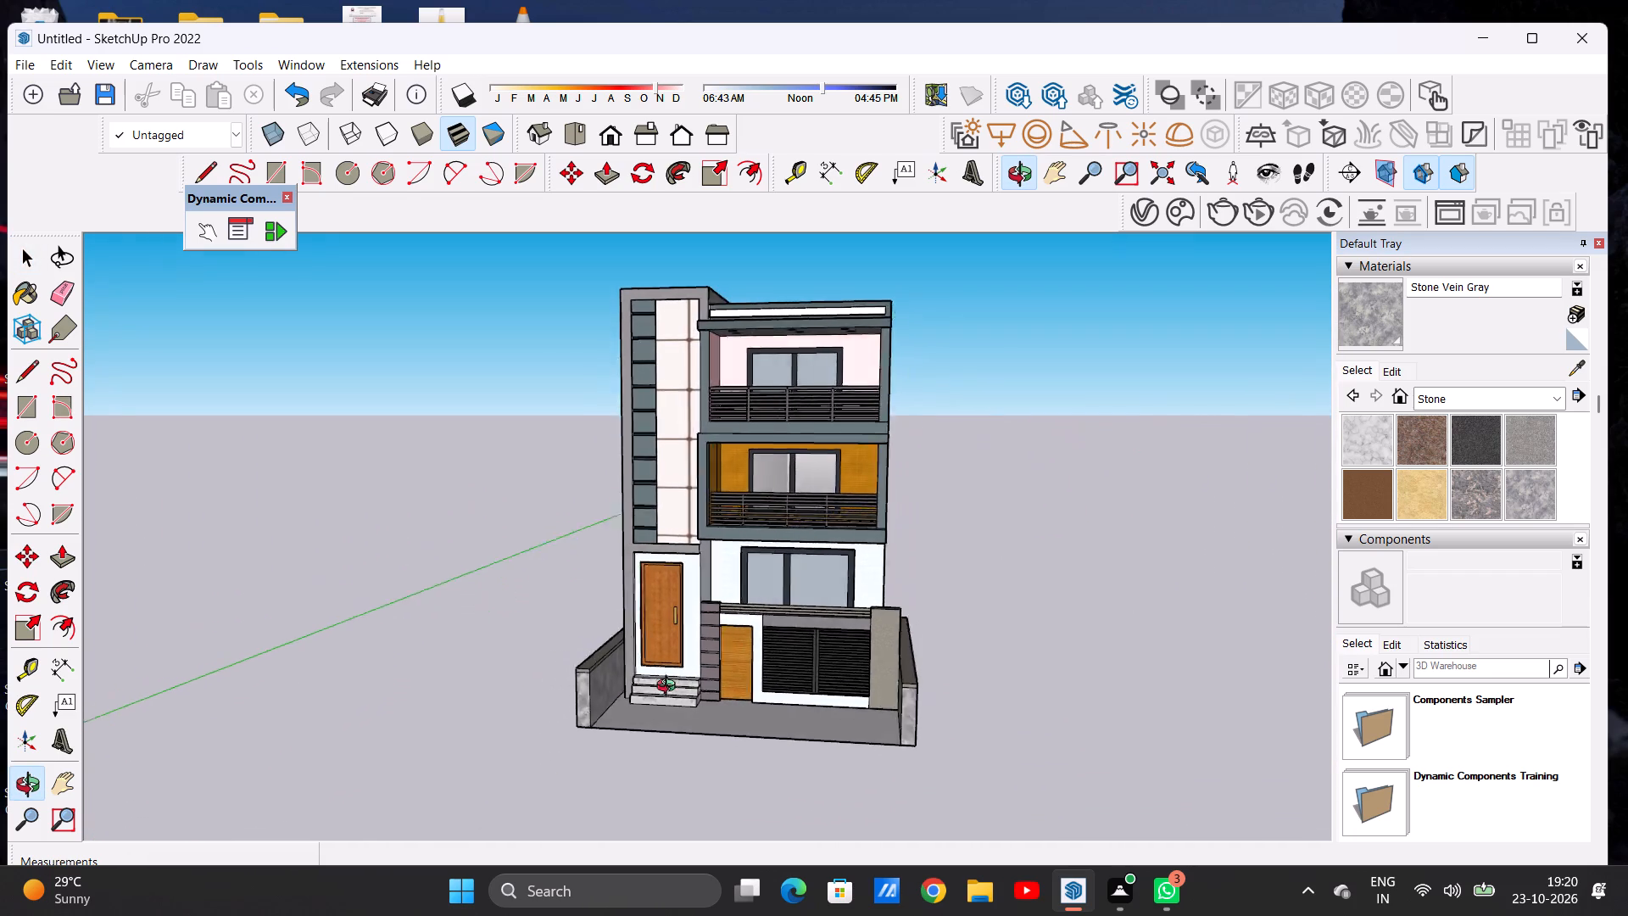
middle_click_drag(670, 688, 728, 708)
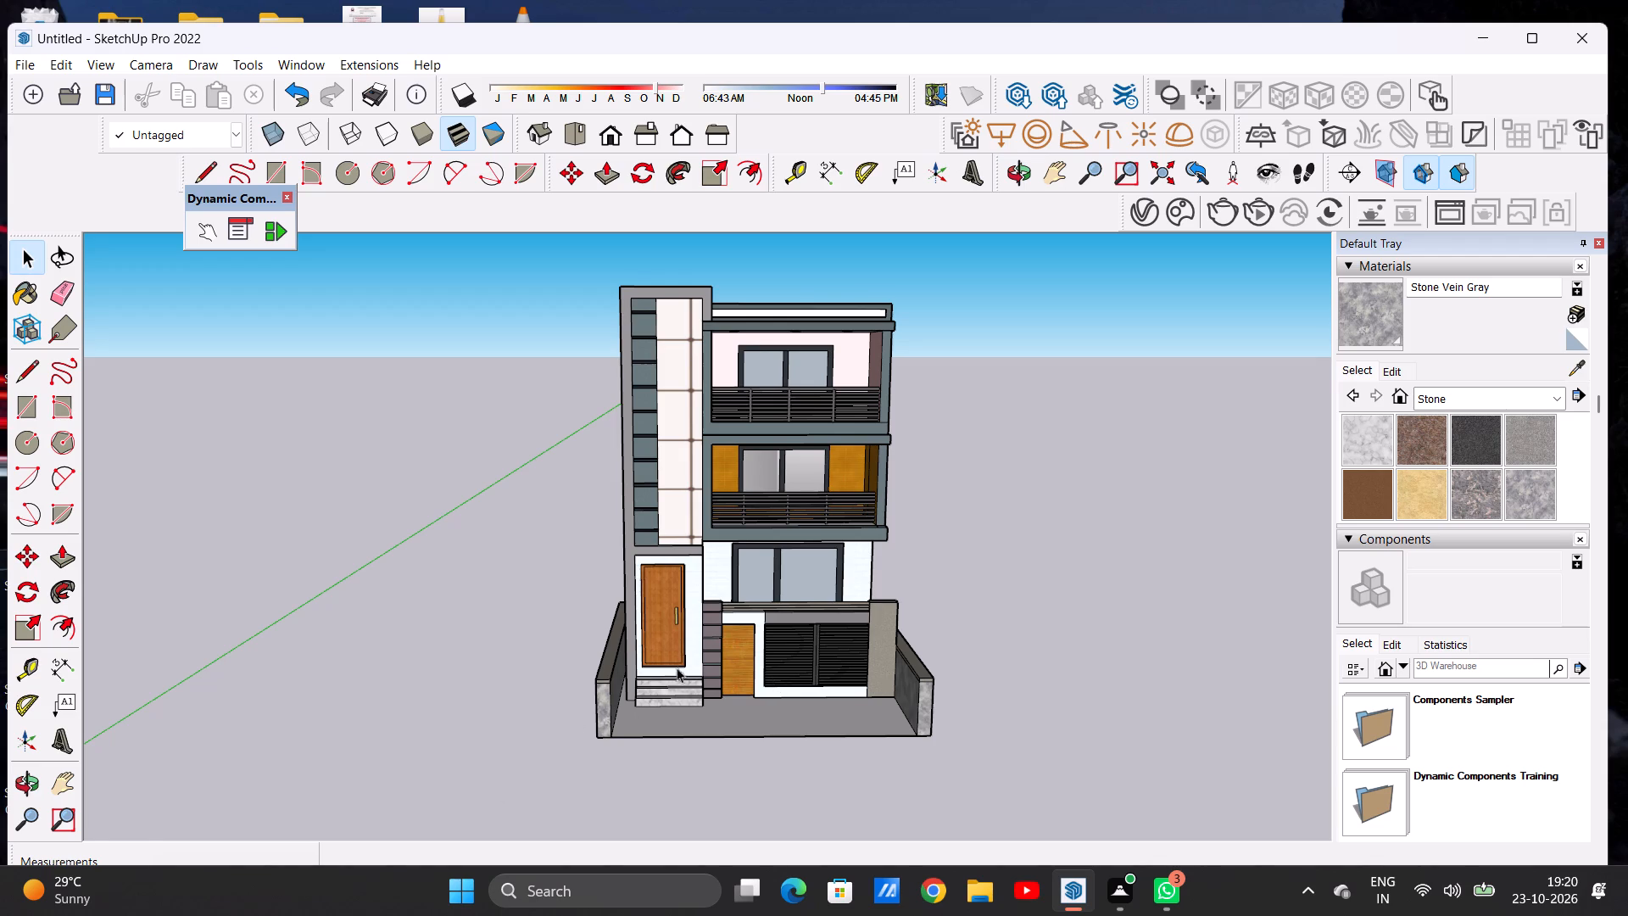
Inspect the upper-floor balconies and facade up close from the front and at slight angles.
scroll(677, 665, "down", 4)
scroll(677, 665, "up", 1)
scroll(677, 665, "down", 1)
scroll(762, 466, "up", 1)
scroll(762, 466, "down", 1)
scroll(762, 466, "up", 6)
scroll(745, 595, "up", 6)
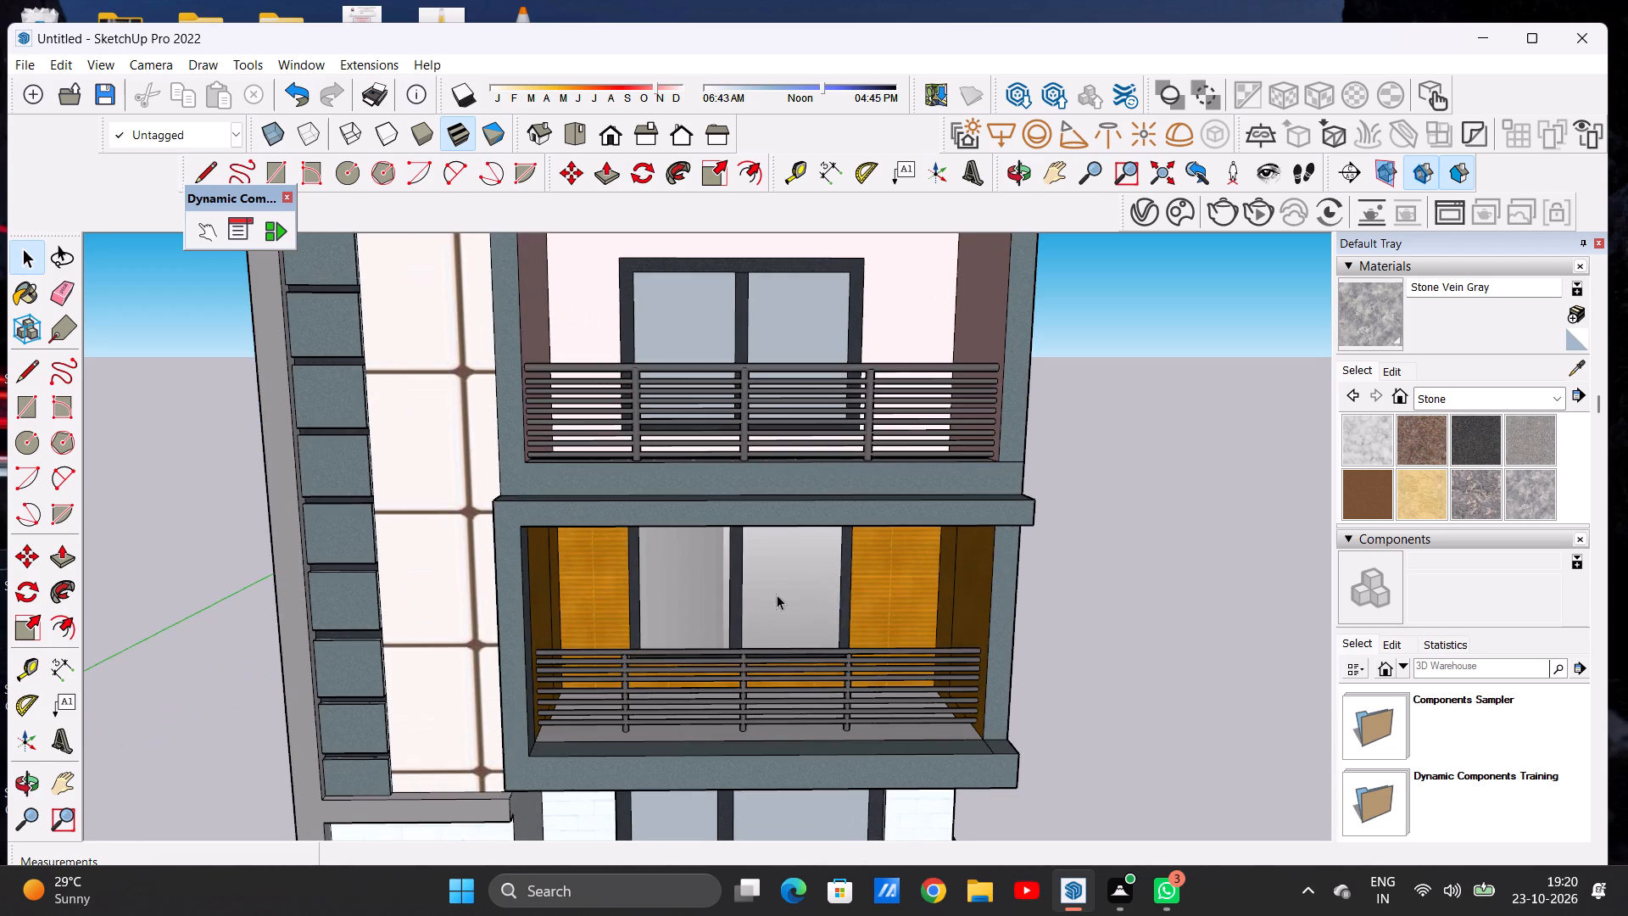
middle_click_drag(767, 586, 834, 567)
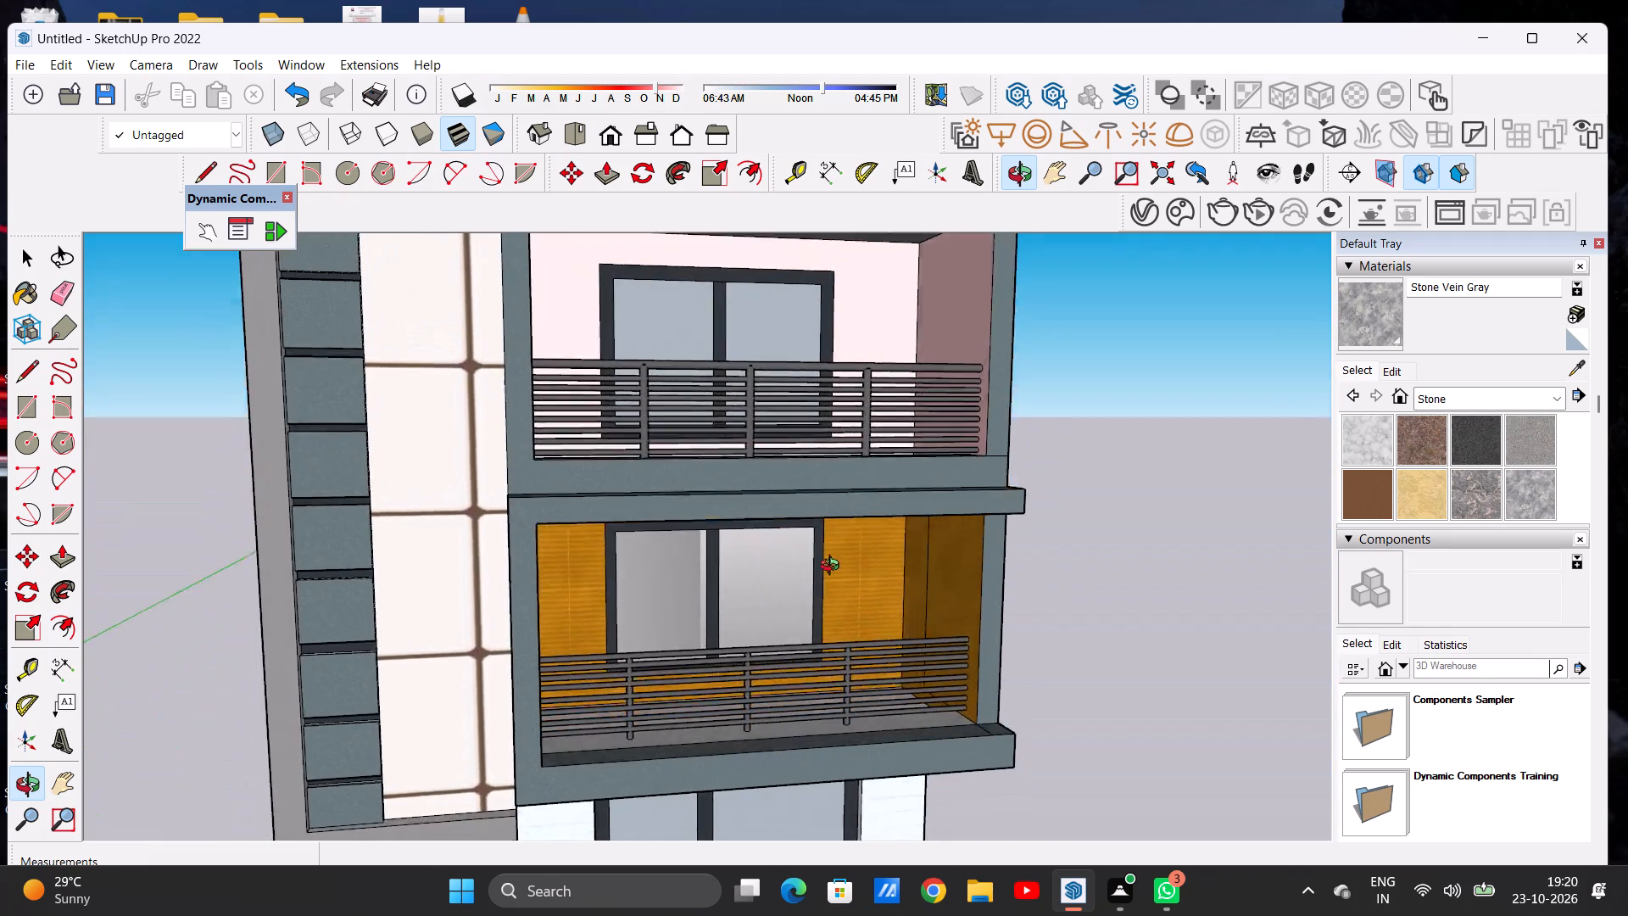
middle_click_drag(834, 567, 769, 624)
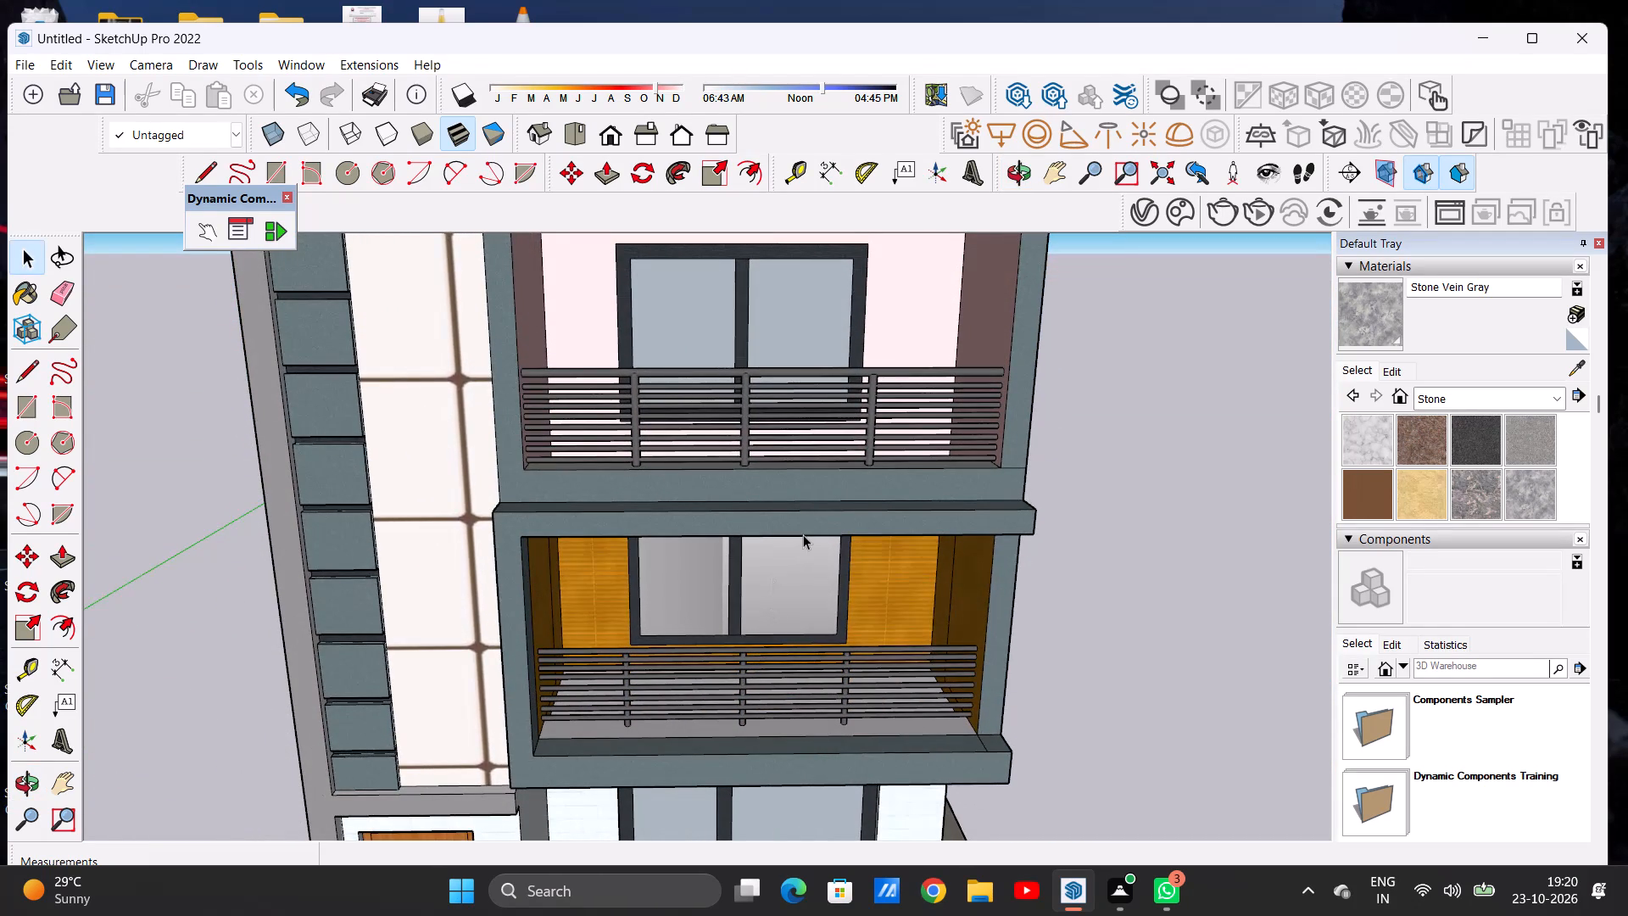
scroll(803, 534, "down", 7)
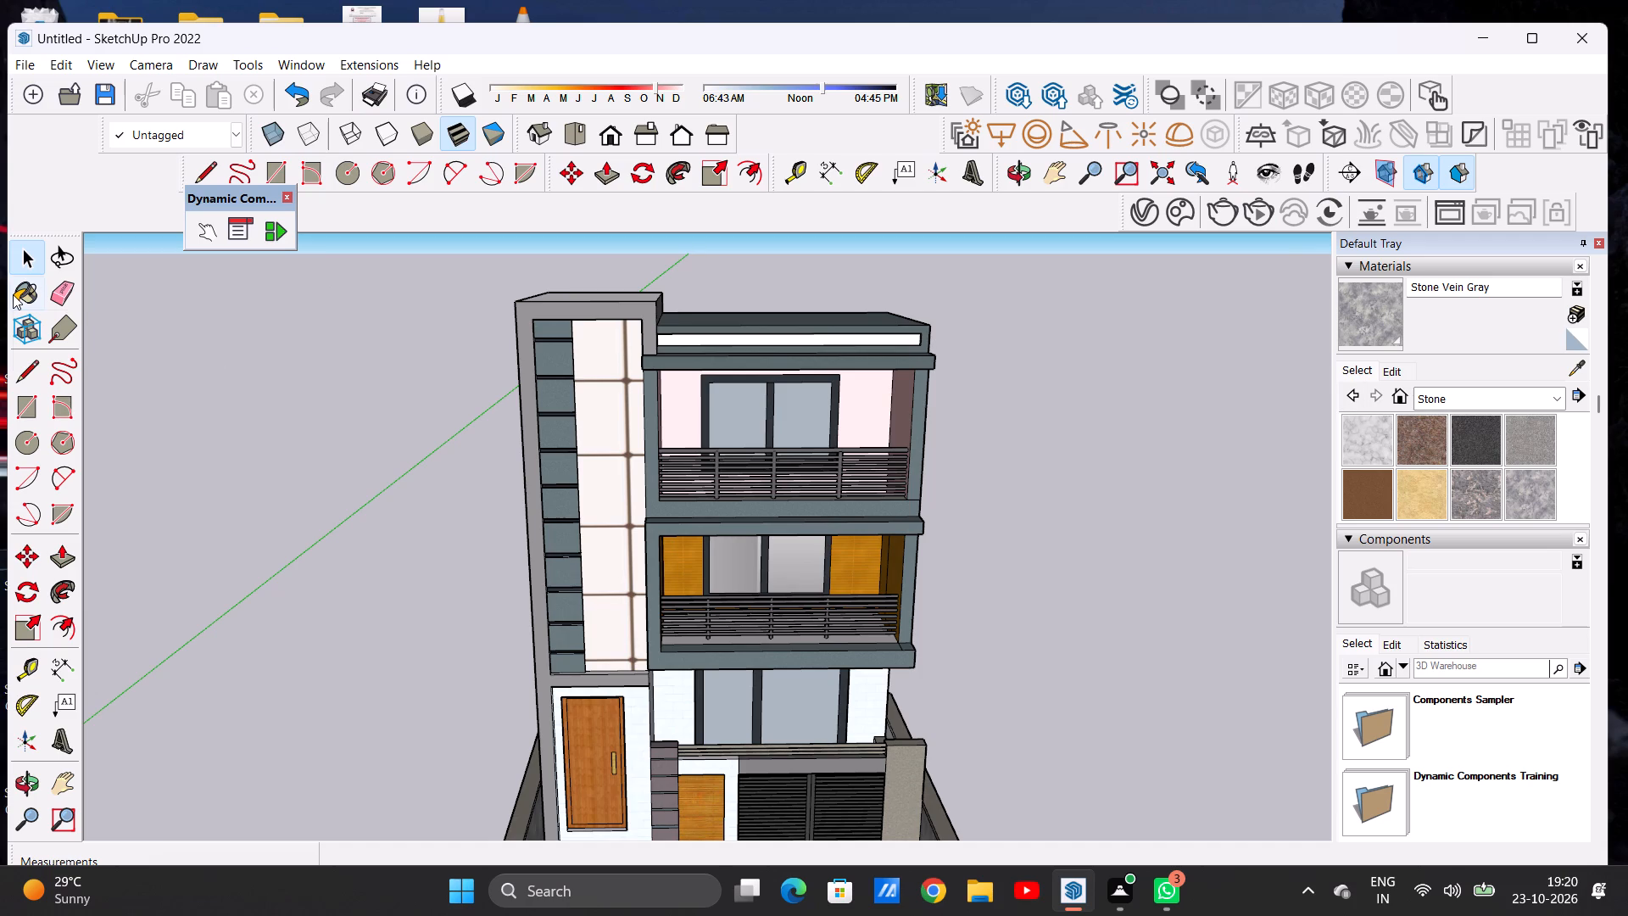
Import the potted plant model chau+cay from Downloads and place it on the flat roof beside the stair tower.
left_click(21, 61)
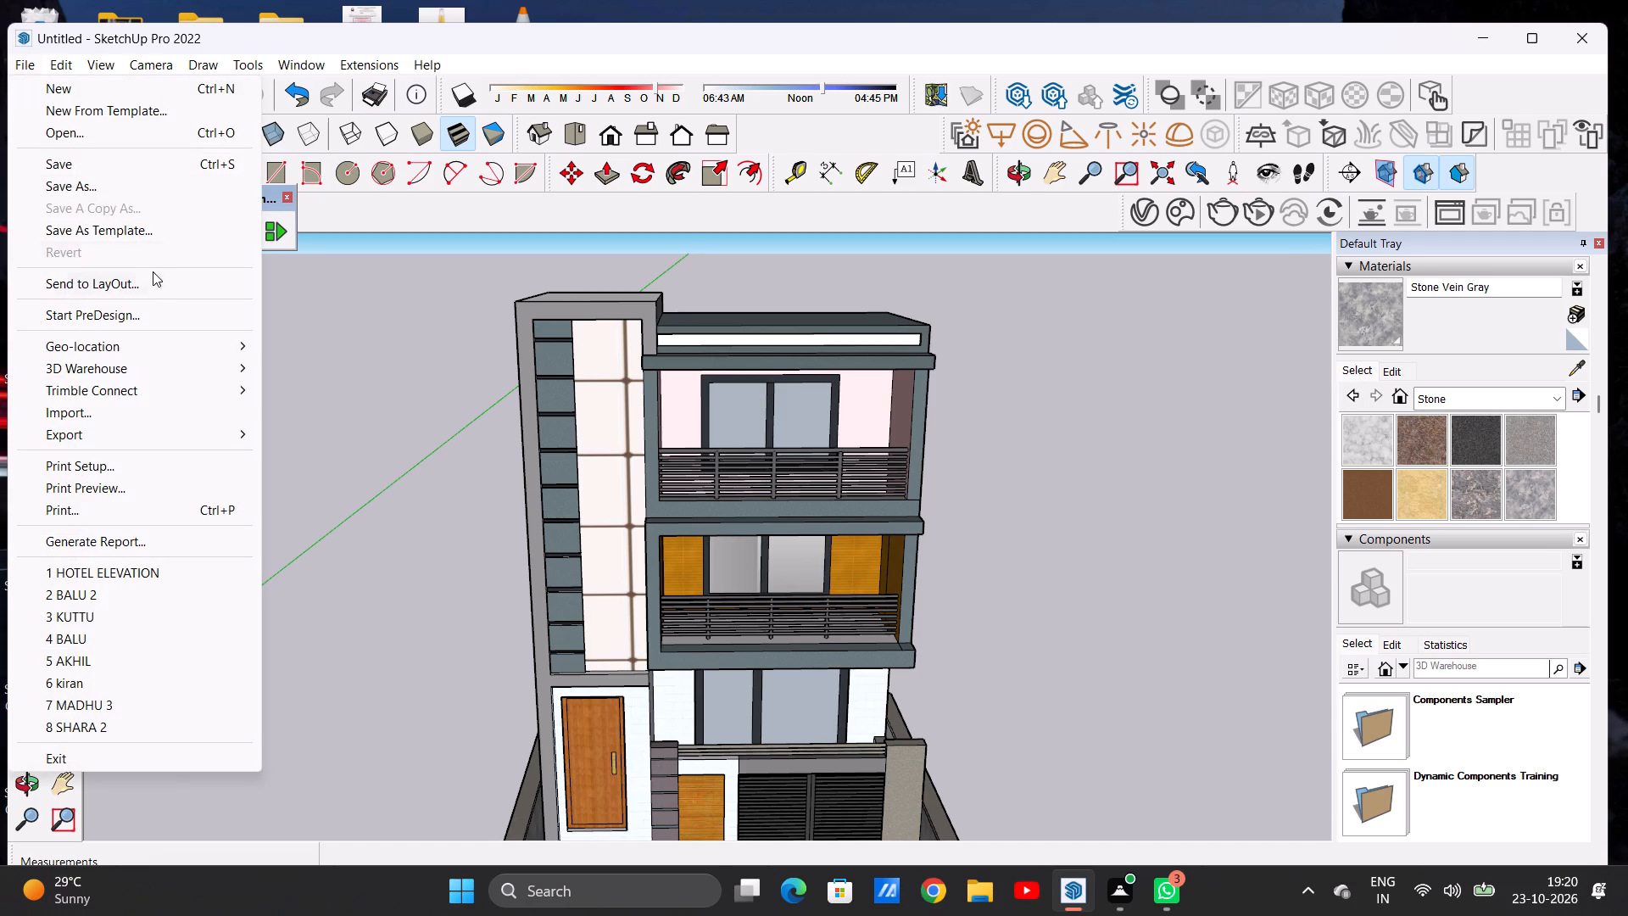
left_click(203, 410)
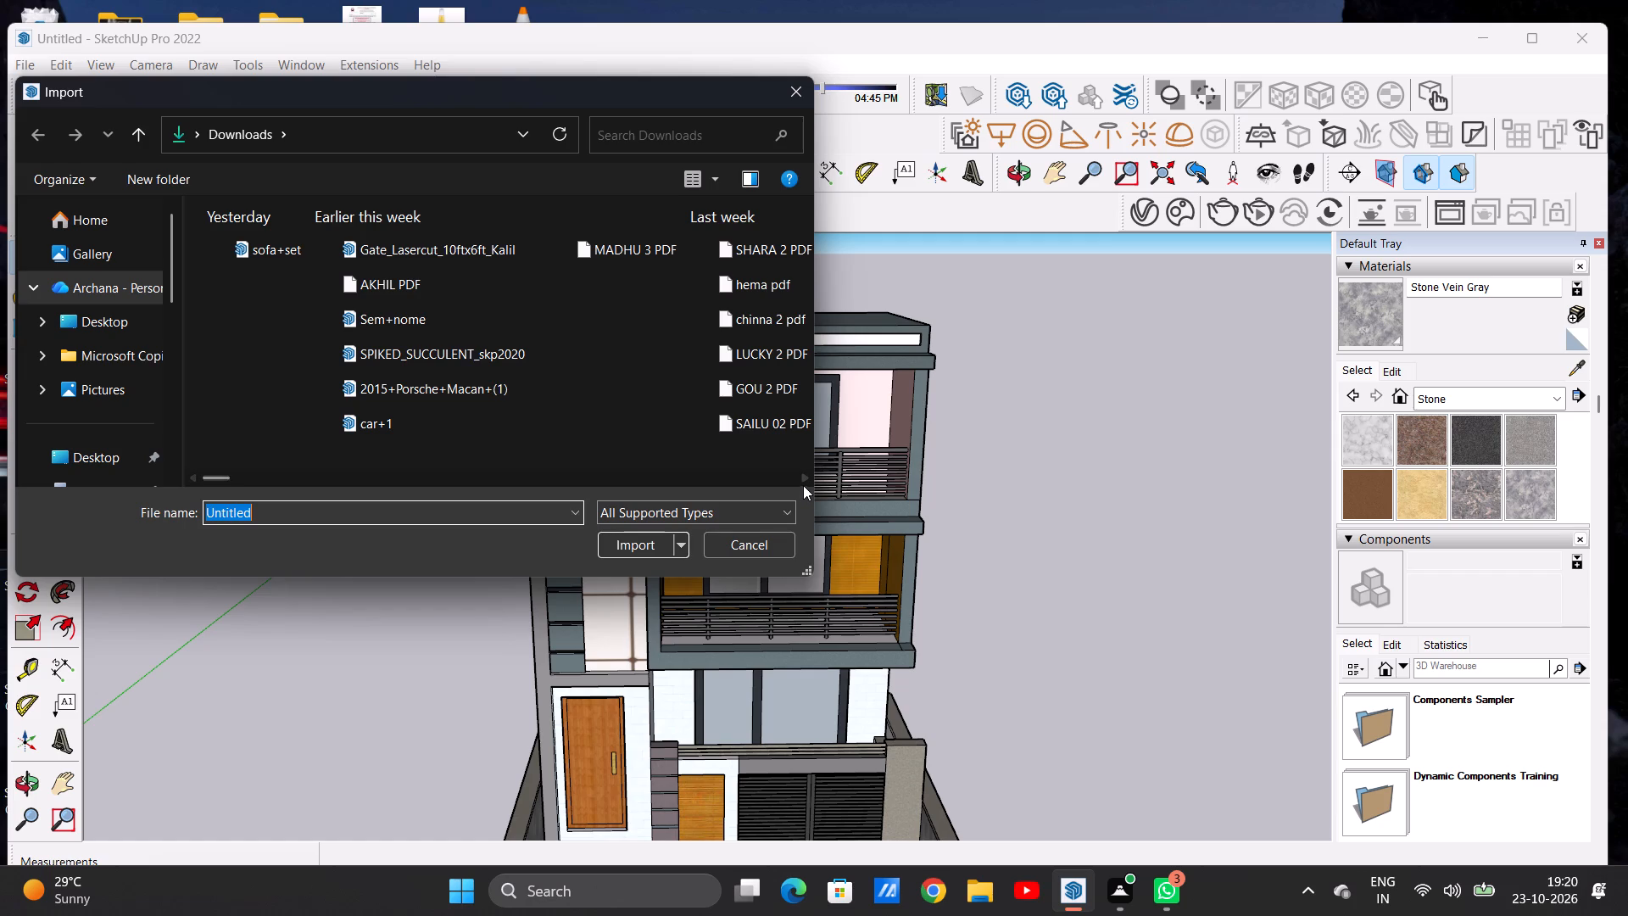
left_click(801, 479)
left_click(801, 479)
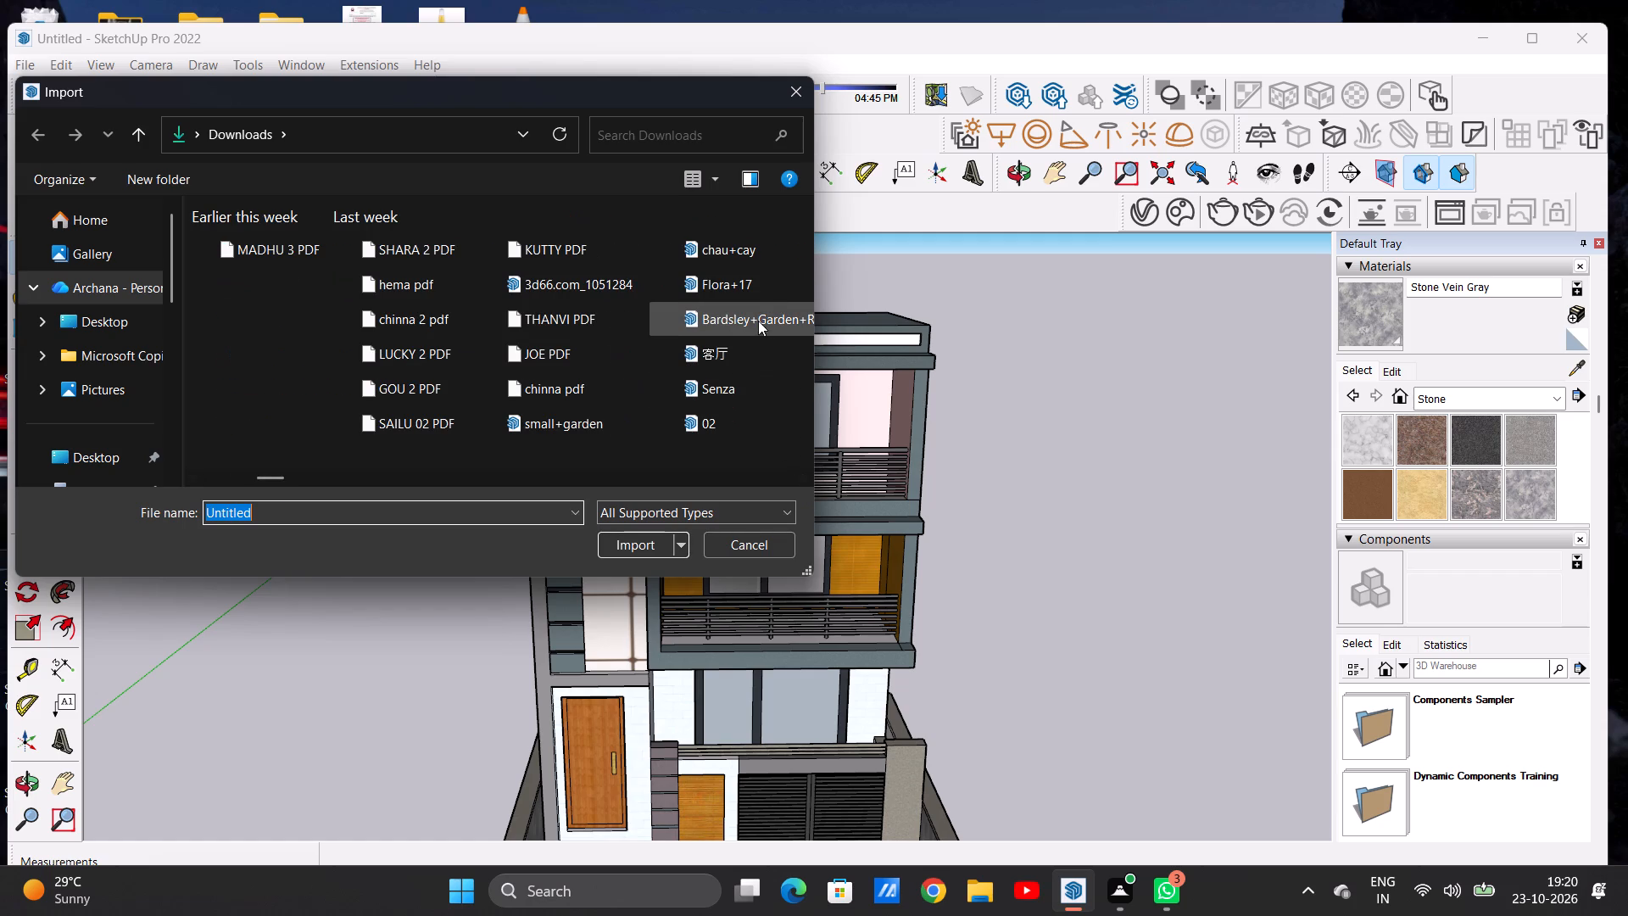
double_click(758, 259)
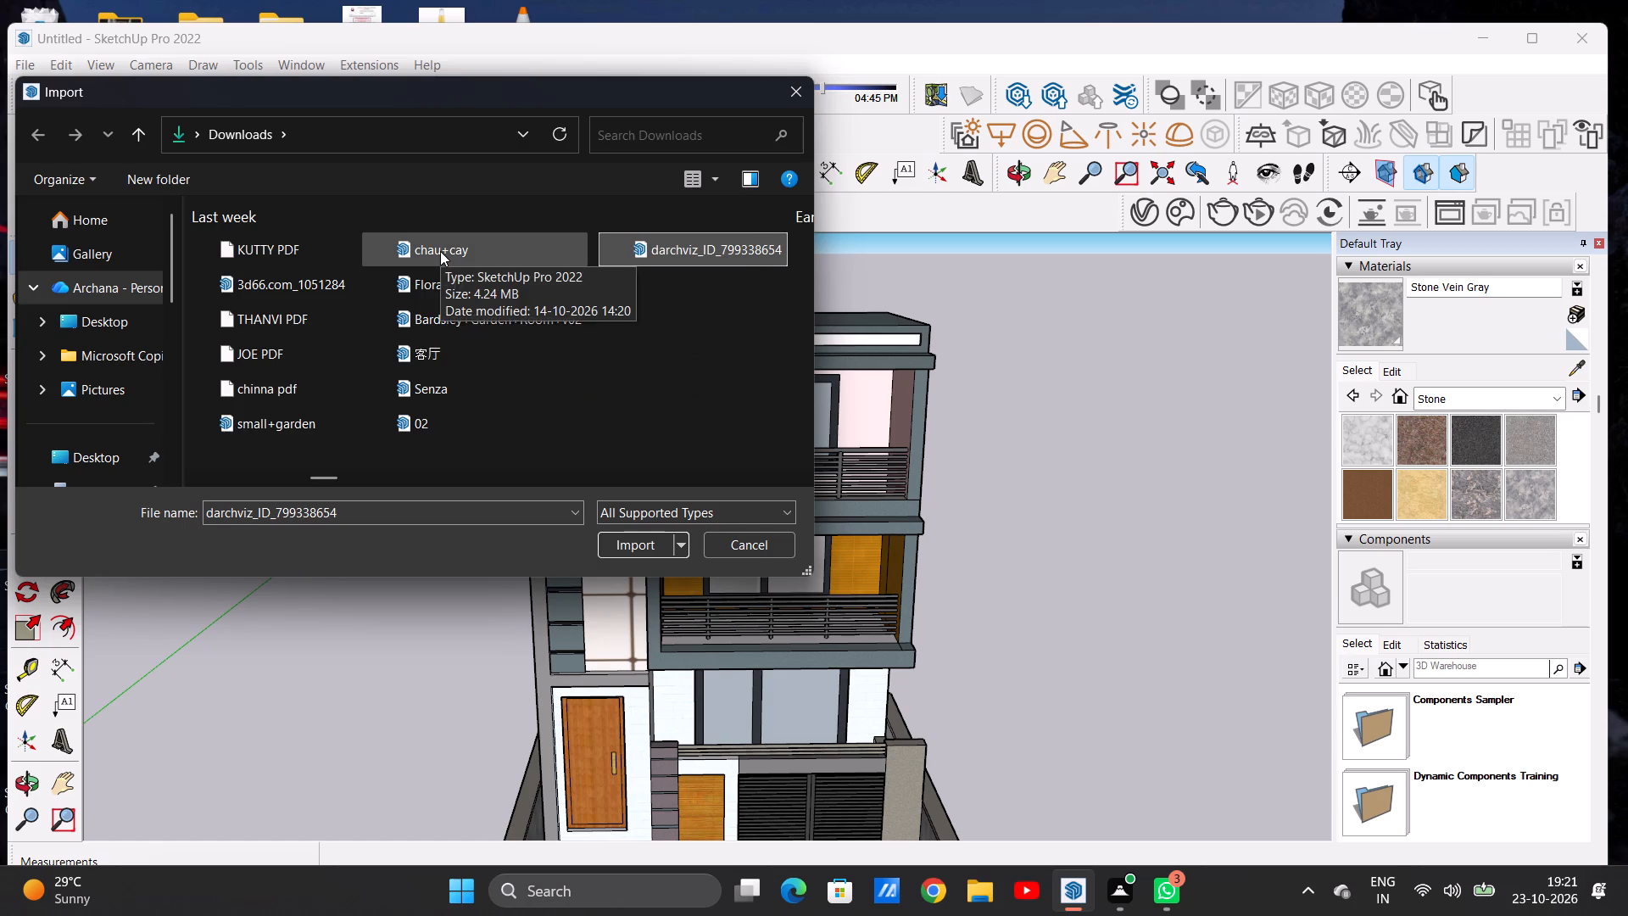
double_click(440, 251)
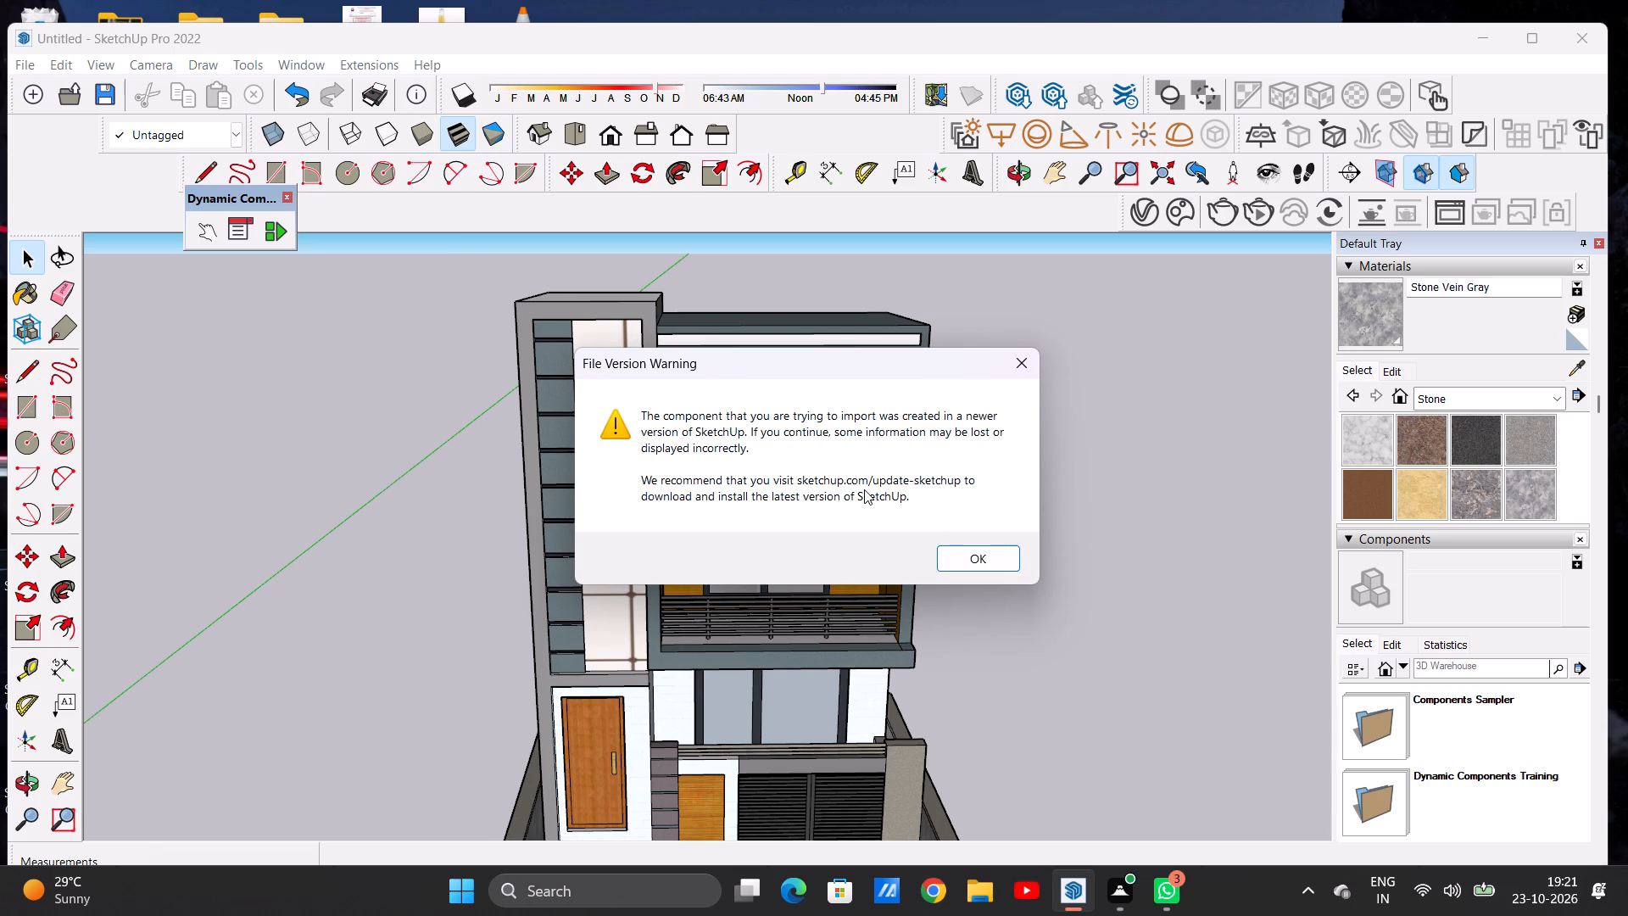
left_click(969, 559)
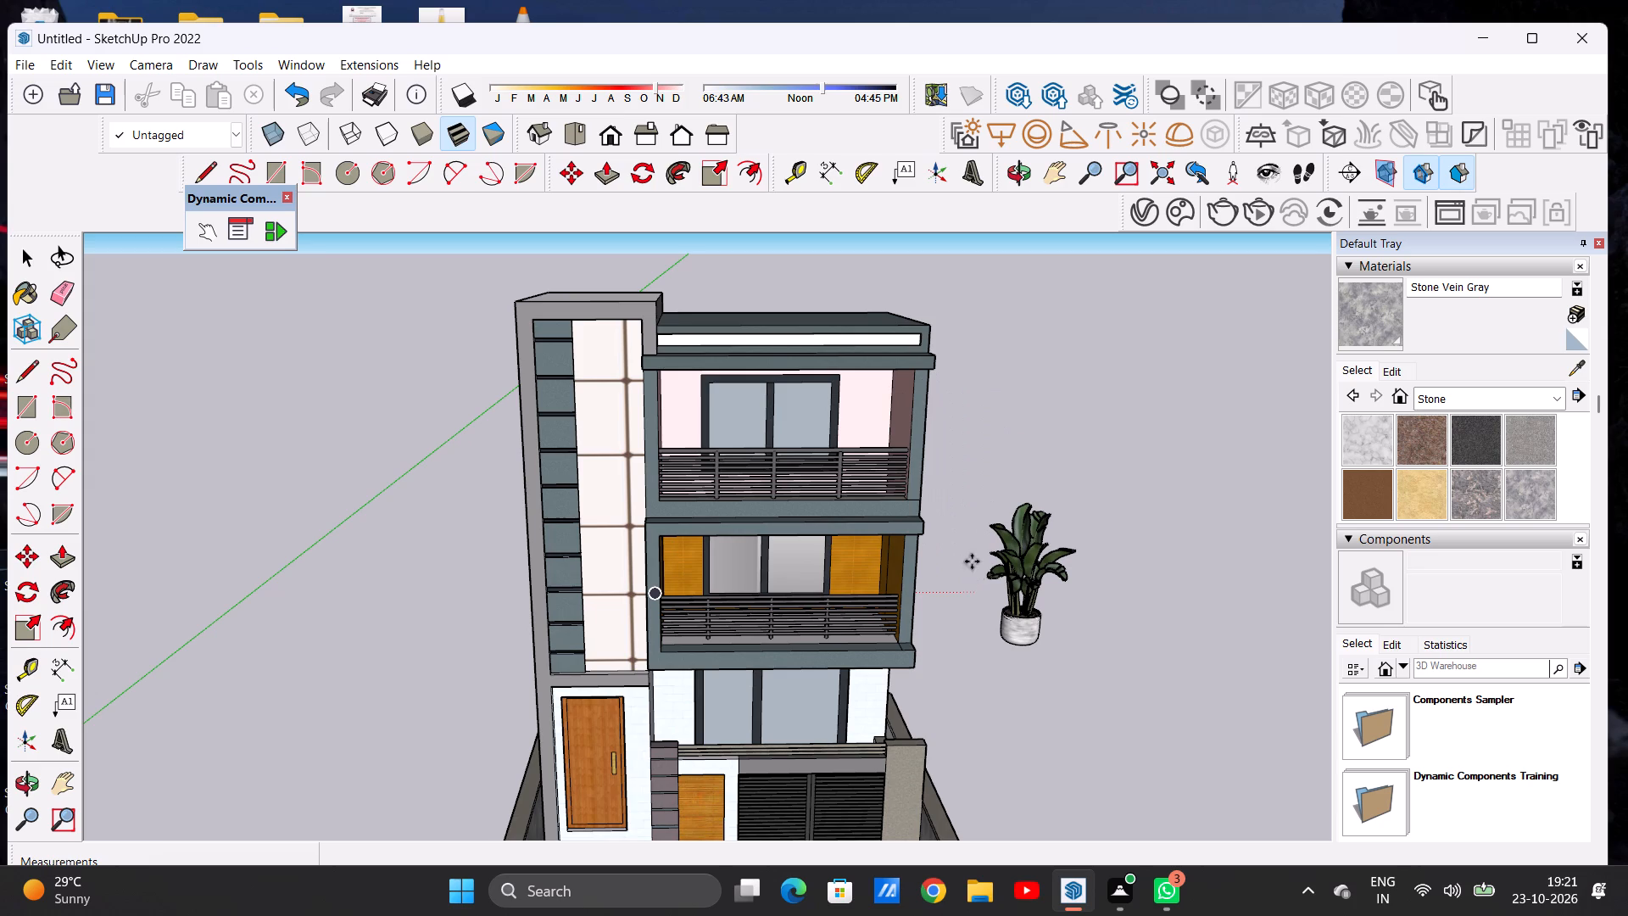
scroll(1034, 703, "down", 6)
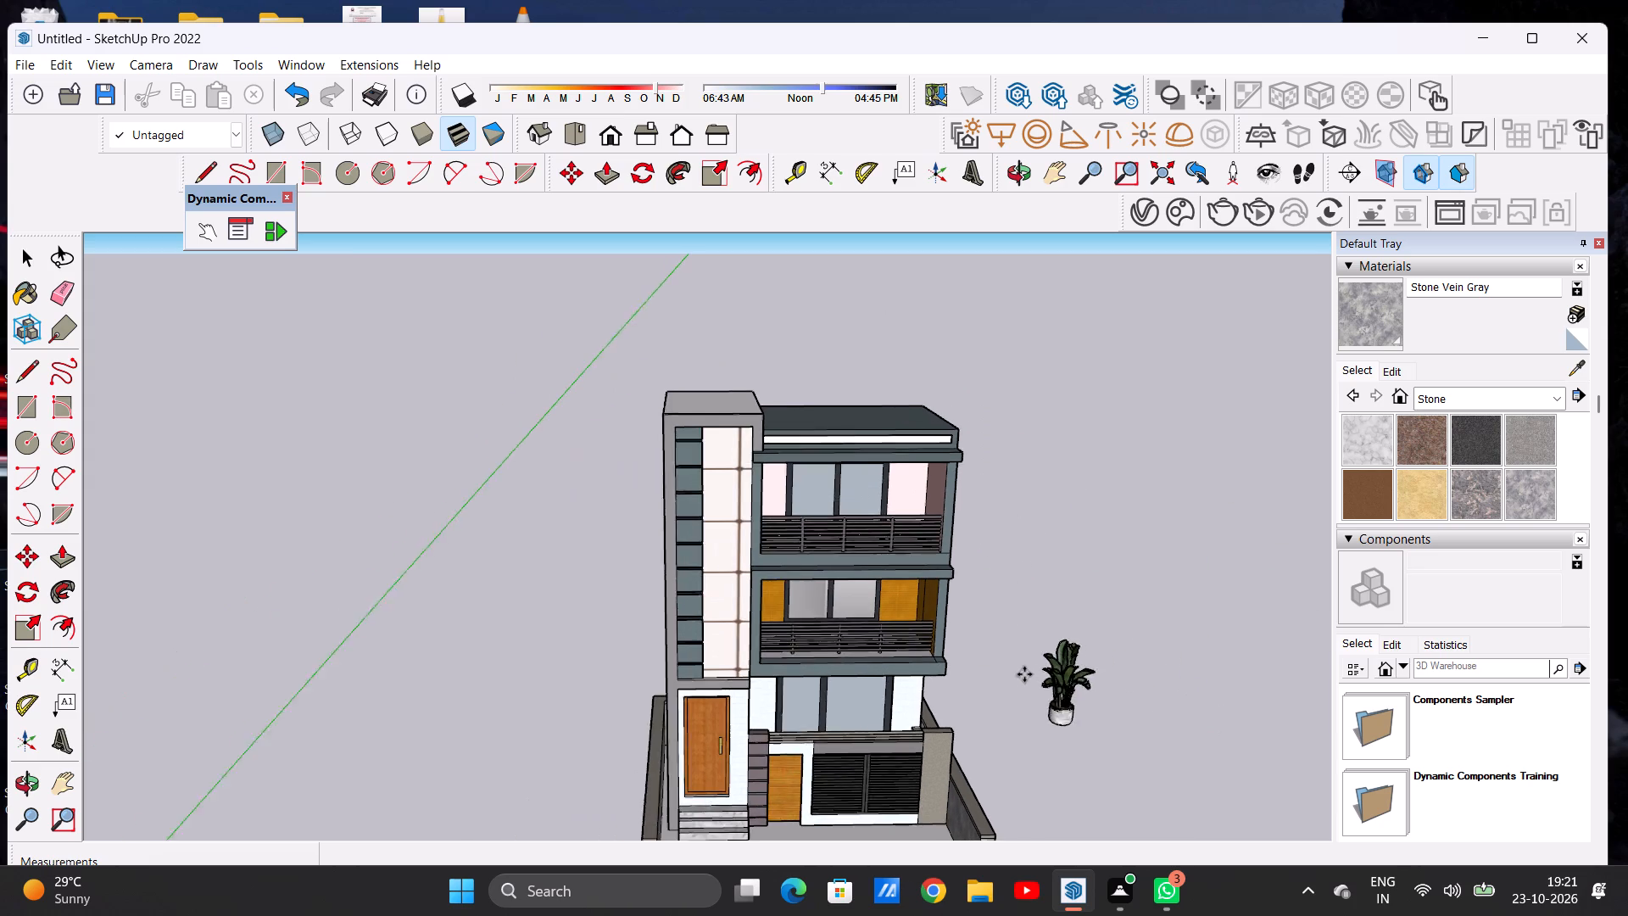
scroll(798, 427, "up", 10)
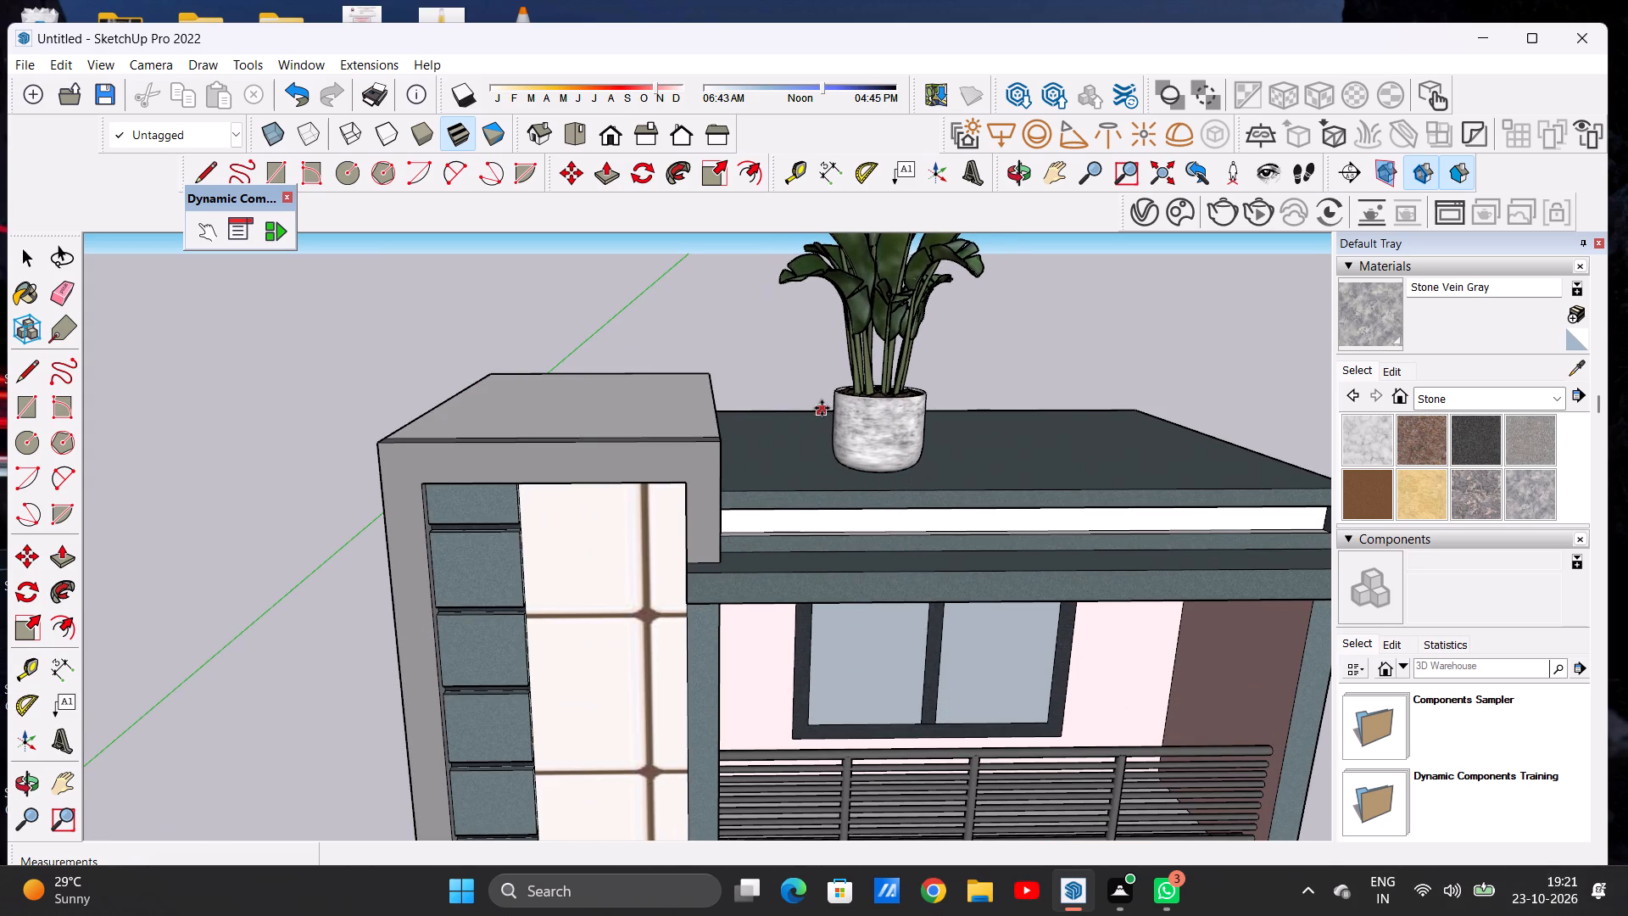
left_click(822, 408)
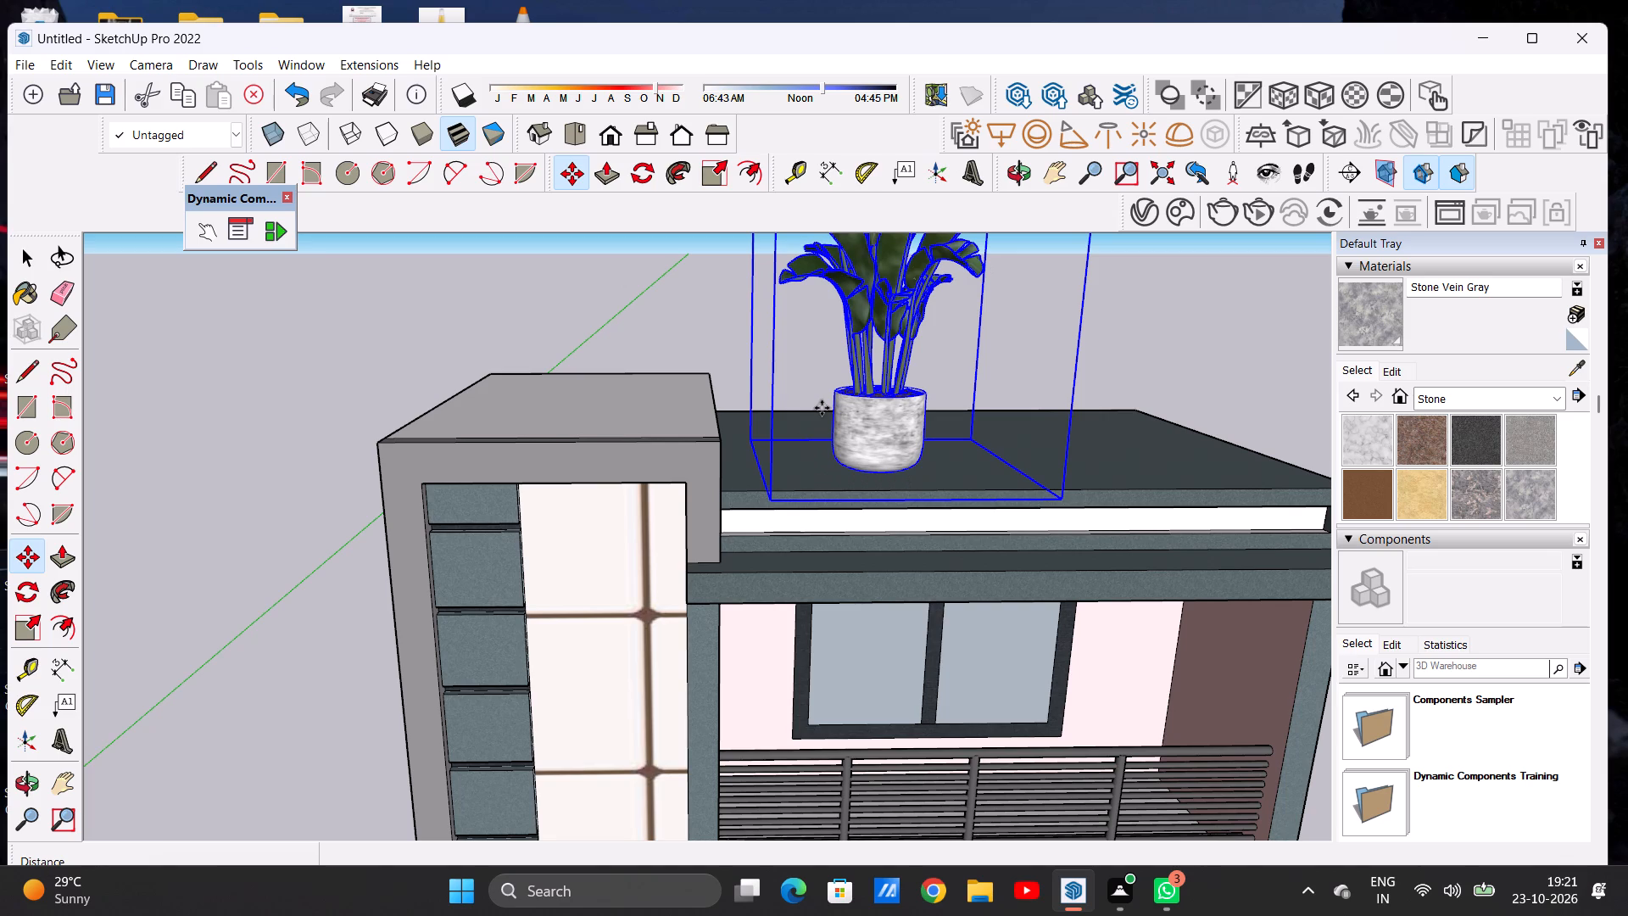
key("space")
Scale the potted plant to about 0.75 in height and 0.86 along the red axis, and shrink it along the green axis.
scroll(777, 461, "down", 4)
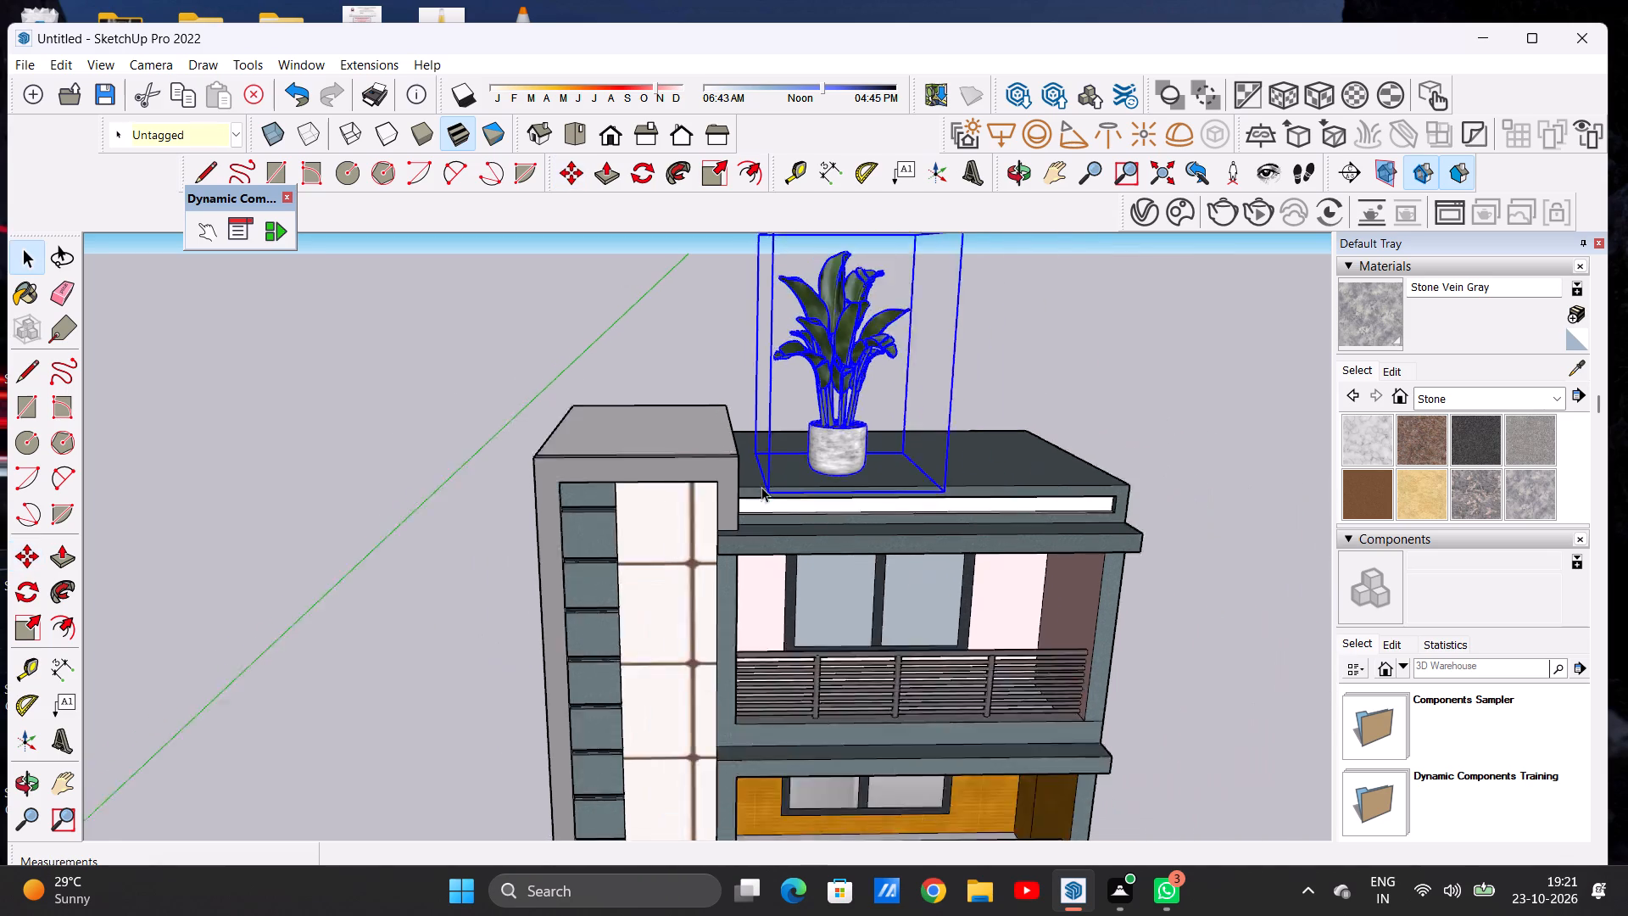
scroll(761, 487, "down", 9)
middle_click_drag(815, 449, 667, 495)
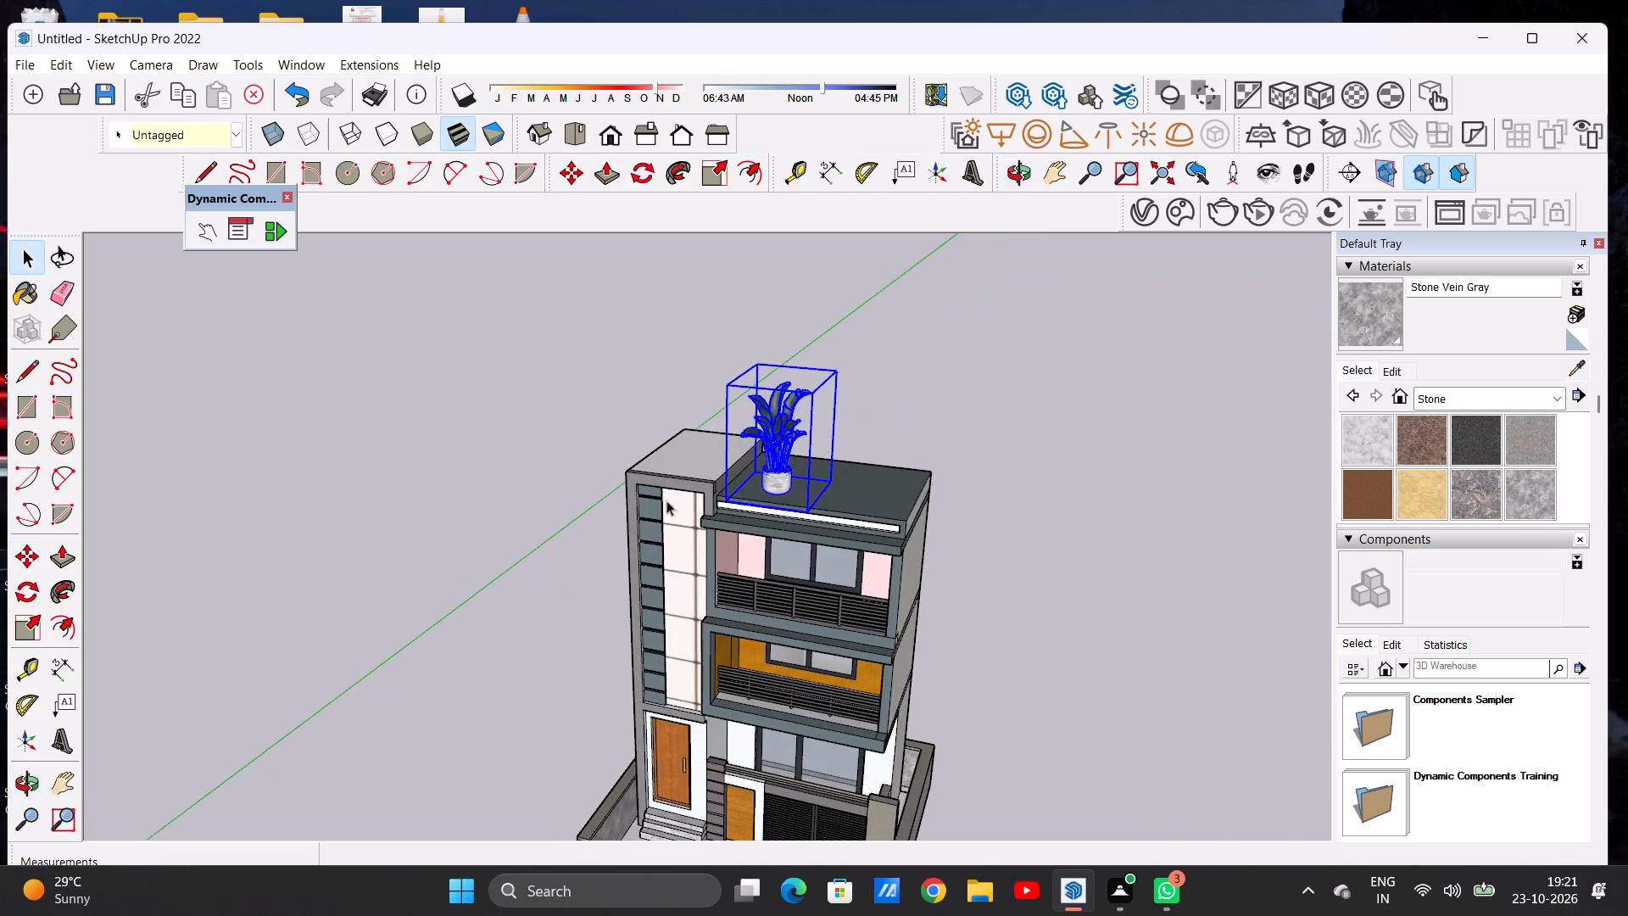
scroll(839, 400, "up", 3)
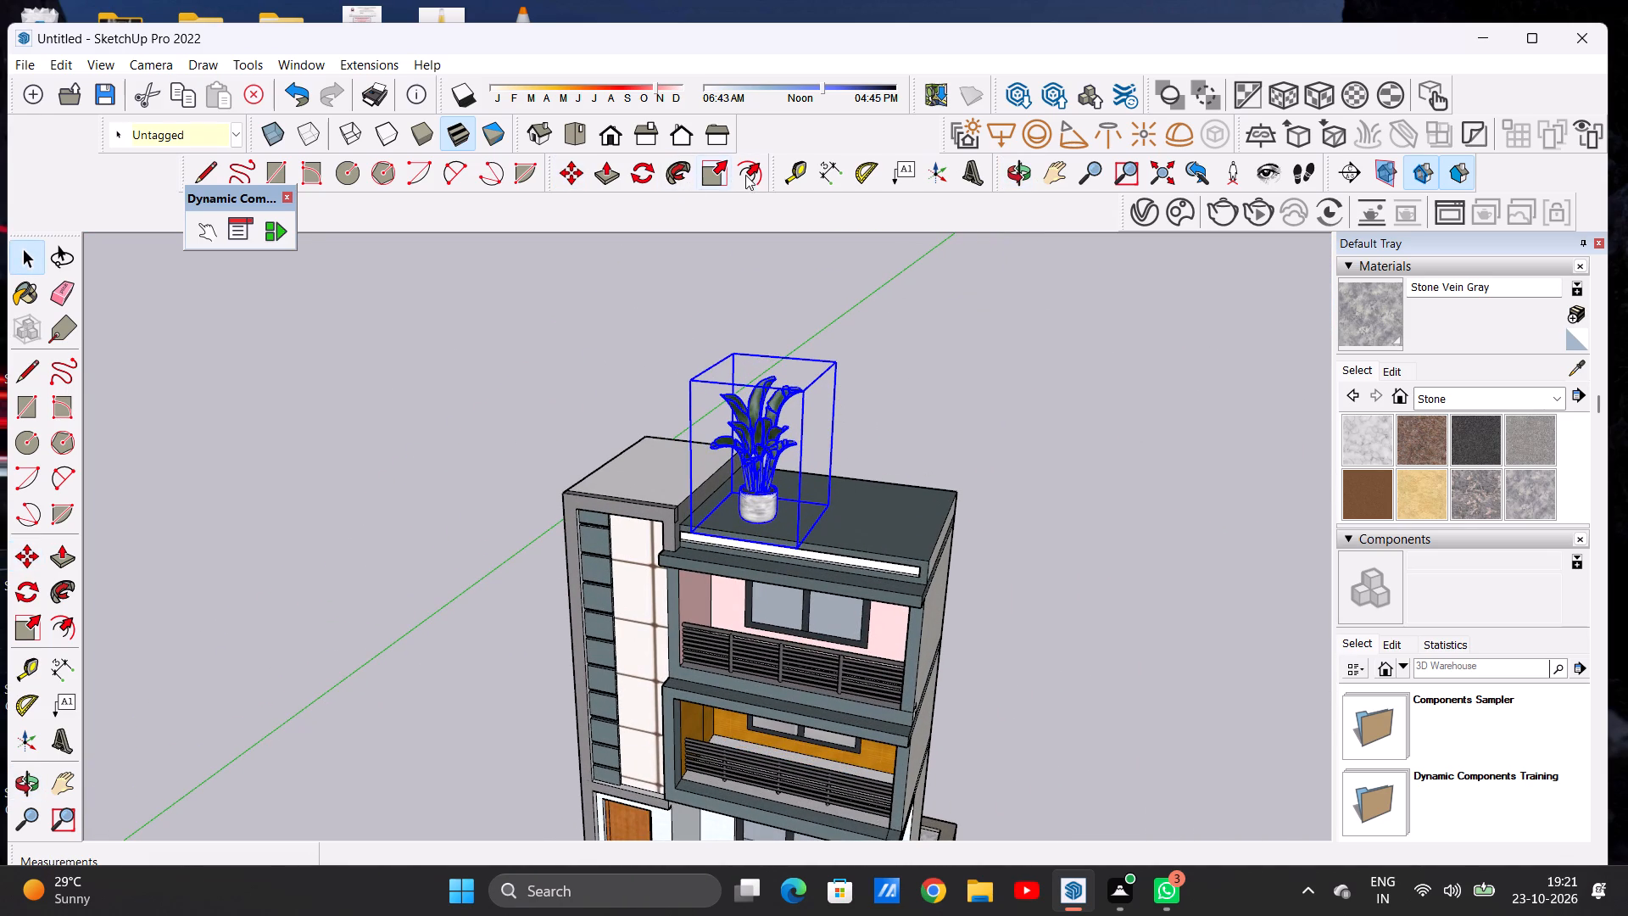
left_click(711, 185)
scroll(756, 353, "up", 5)
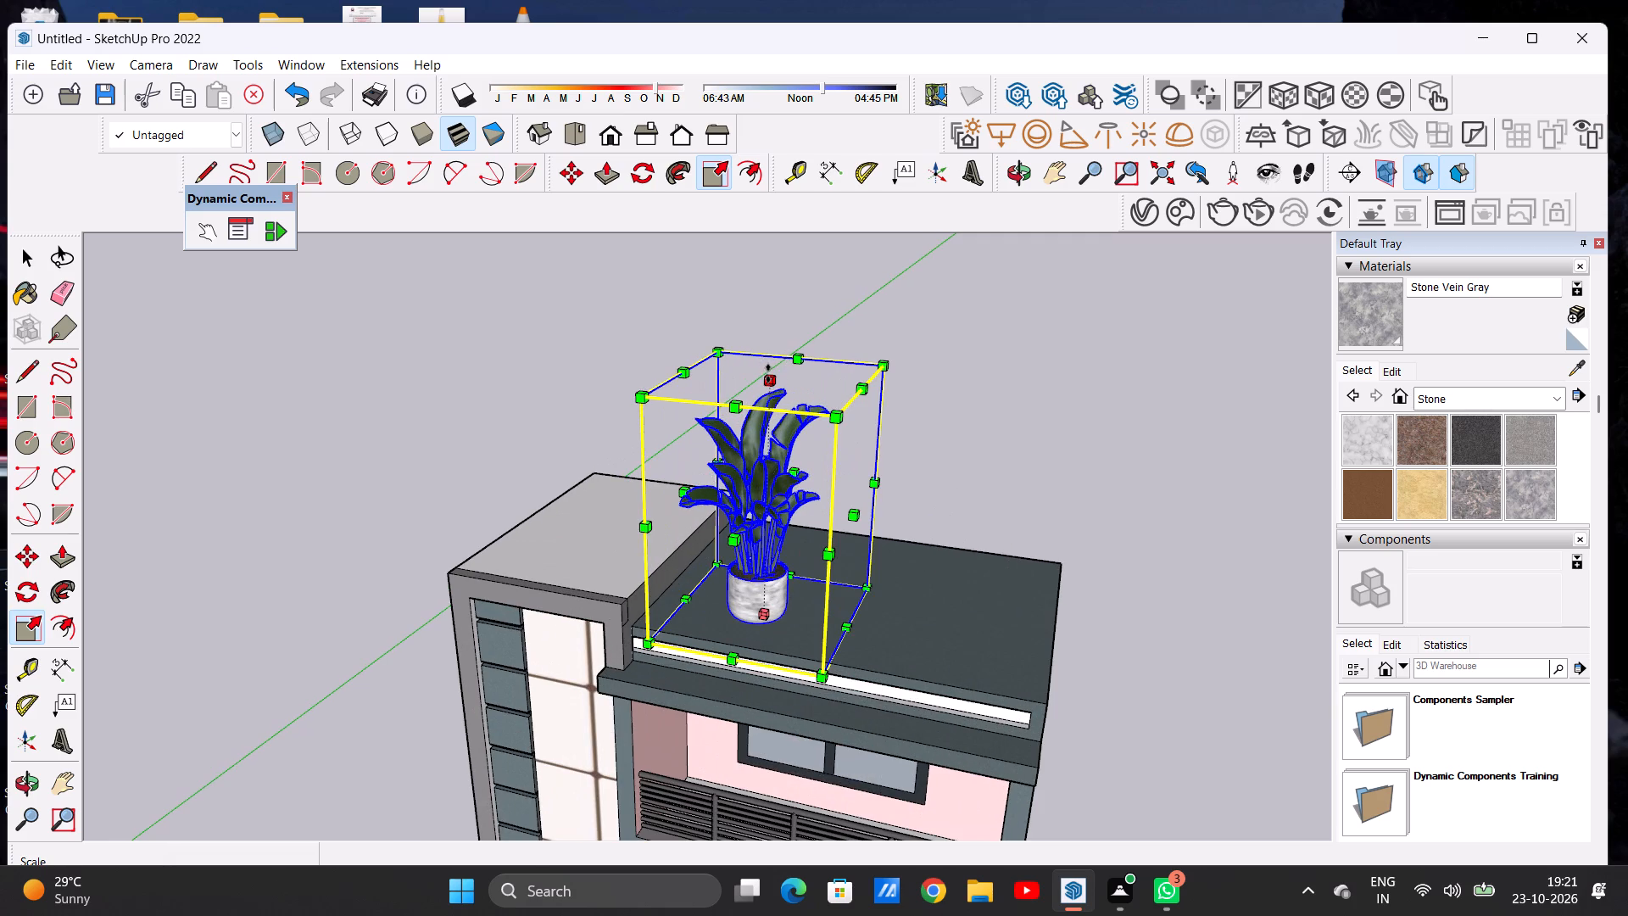
left_click(771, 376)
left_click(777, 444)
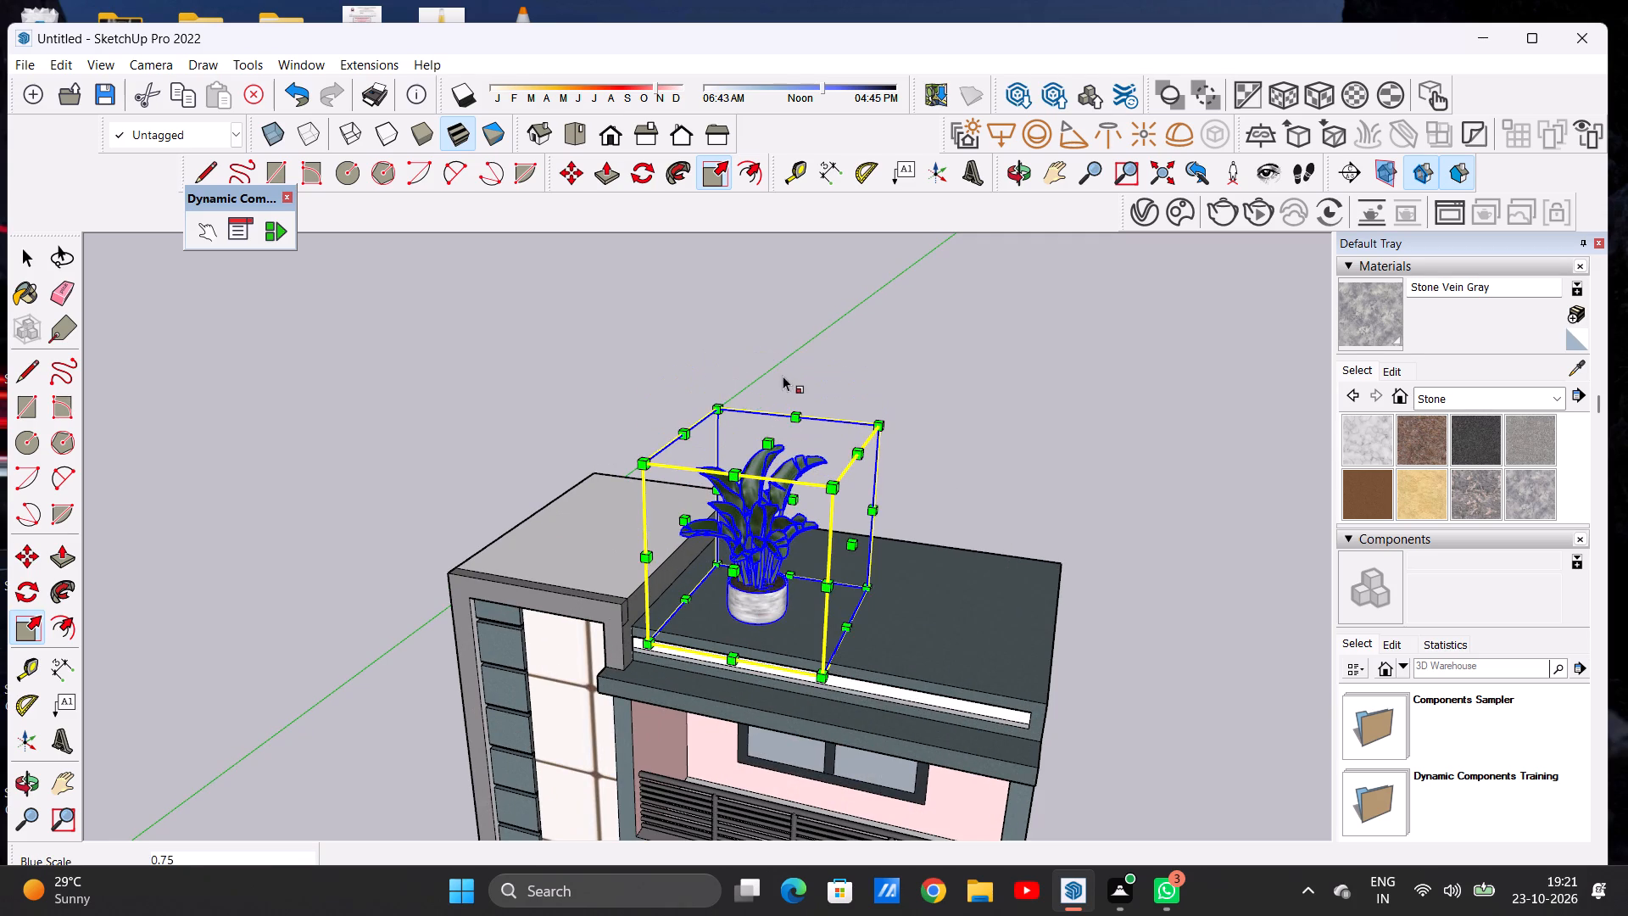
scroll(785, 374, "down", 5)
scroll(821, 496, "up", 5)
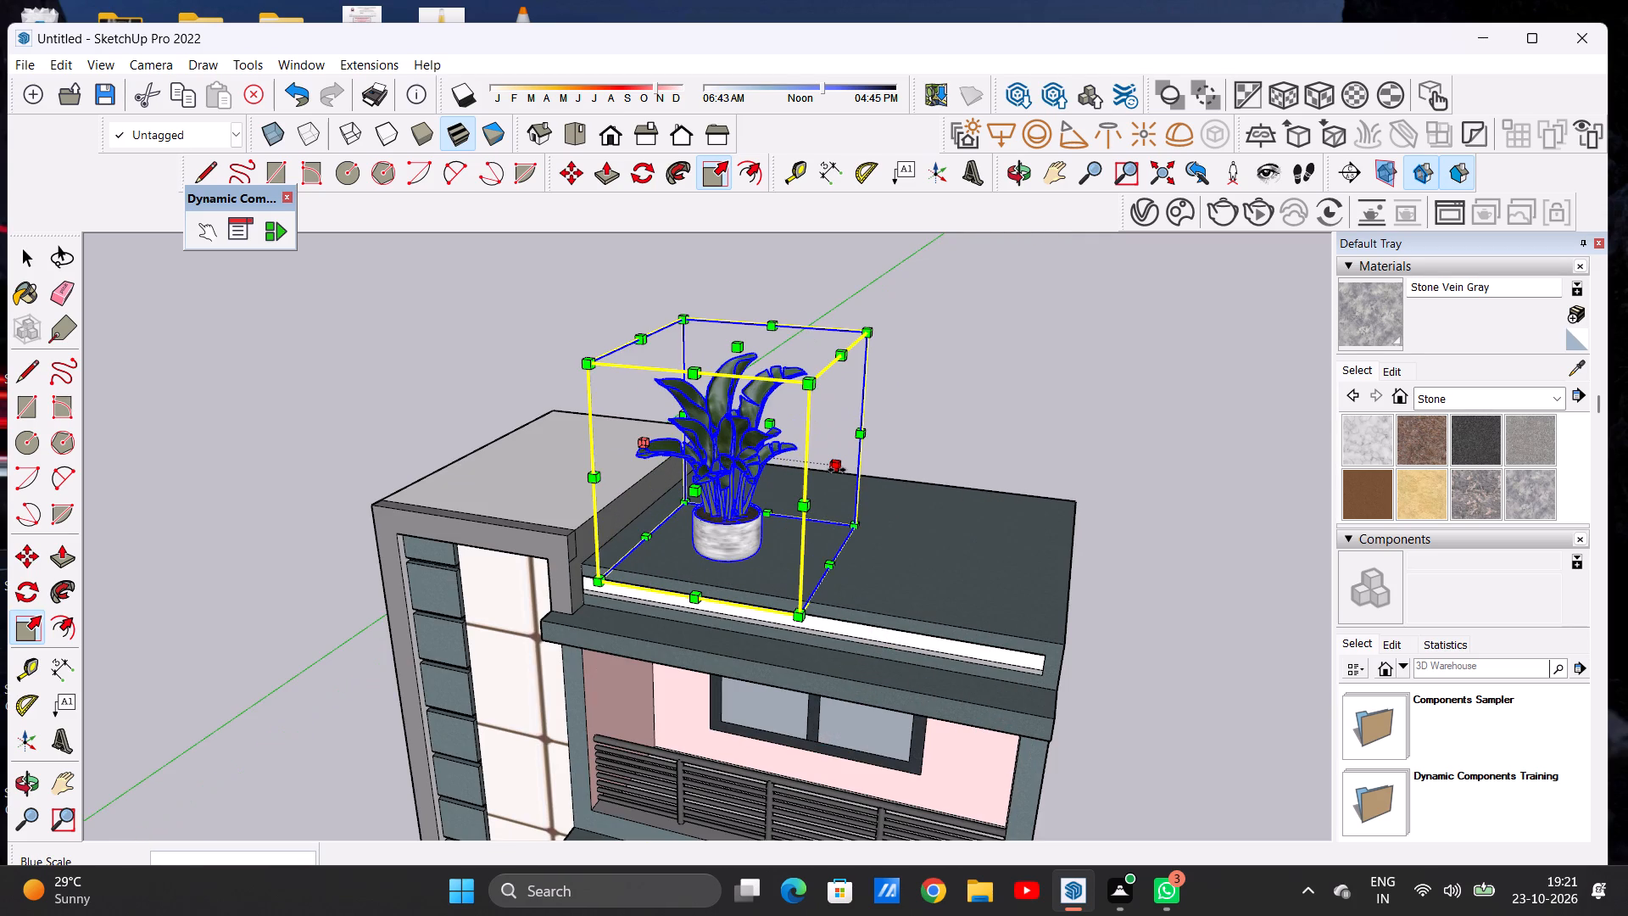
left_click(837, 470)
left_click(807, 456)
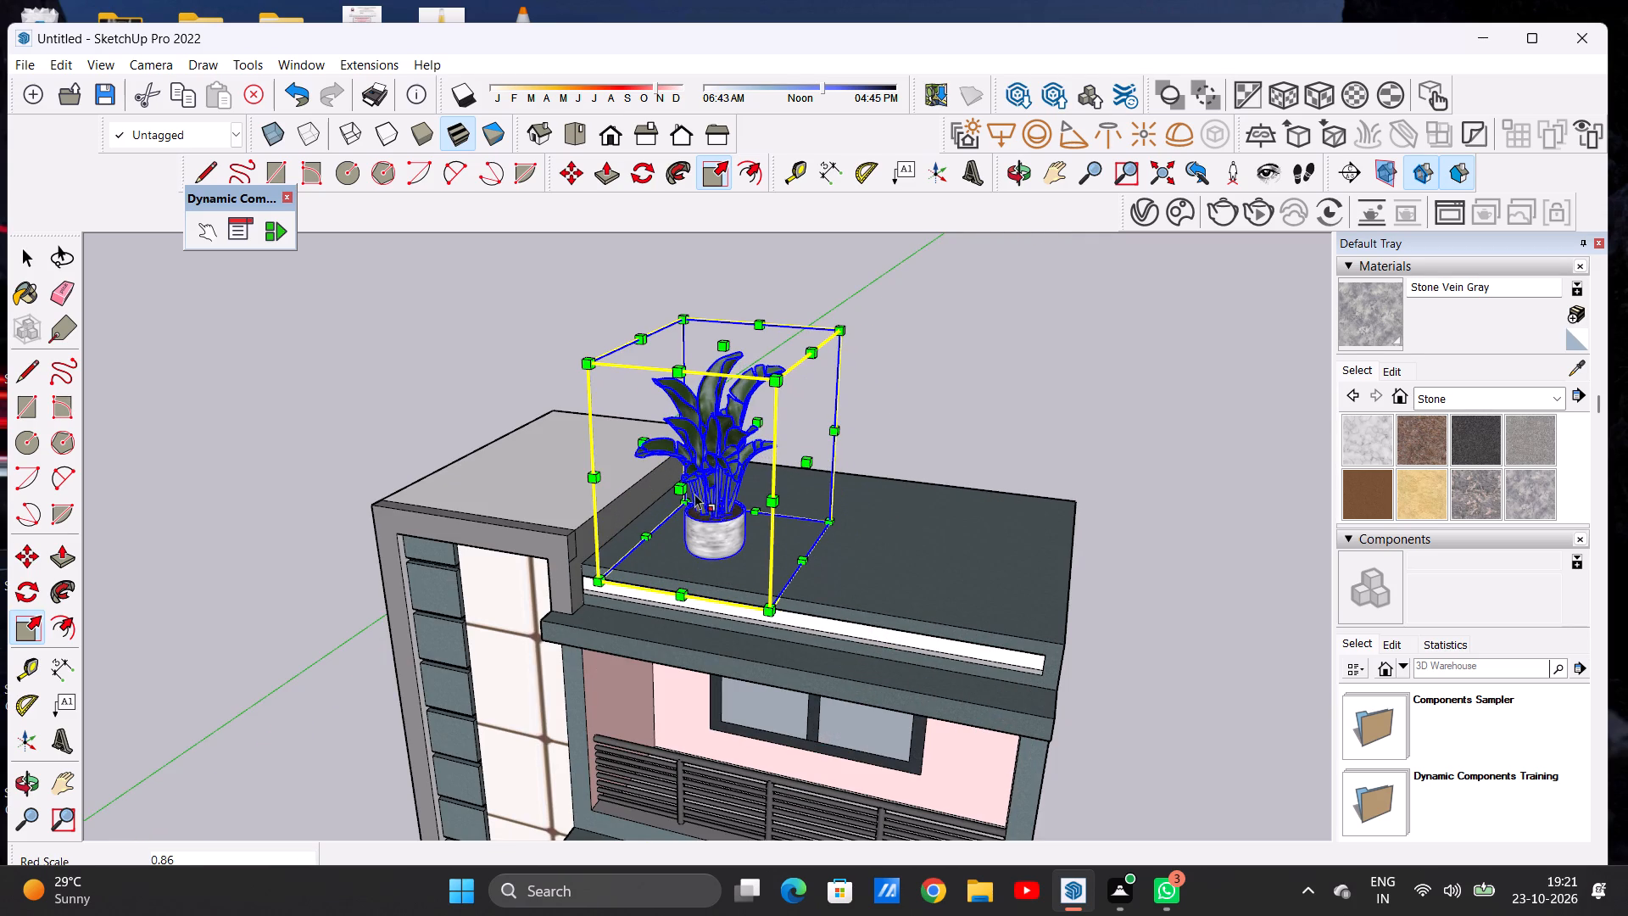
left_click(694, 490)
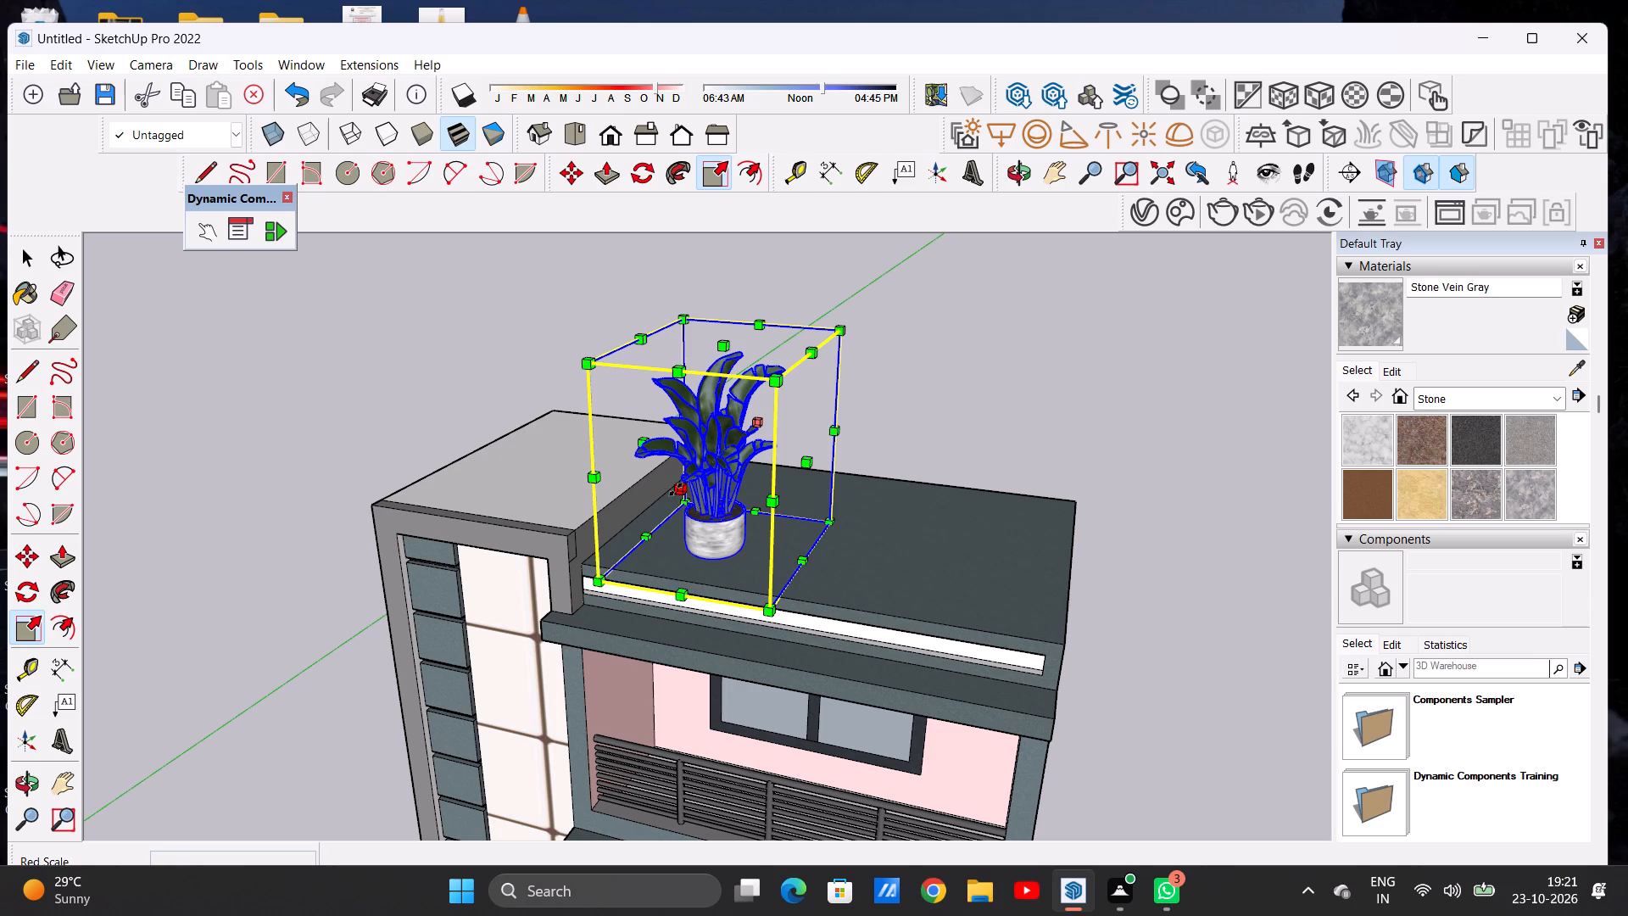
left_click(676, 489)
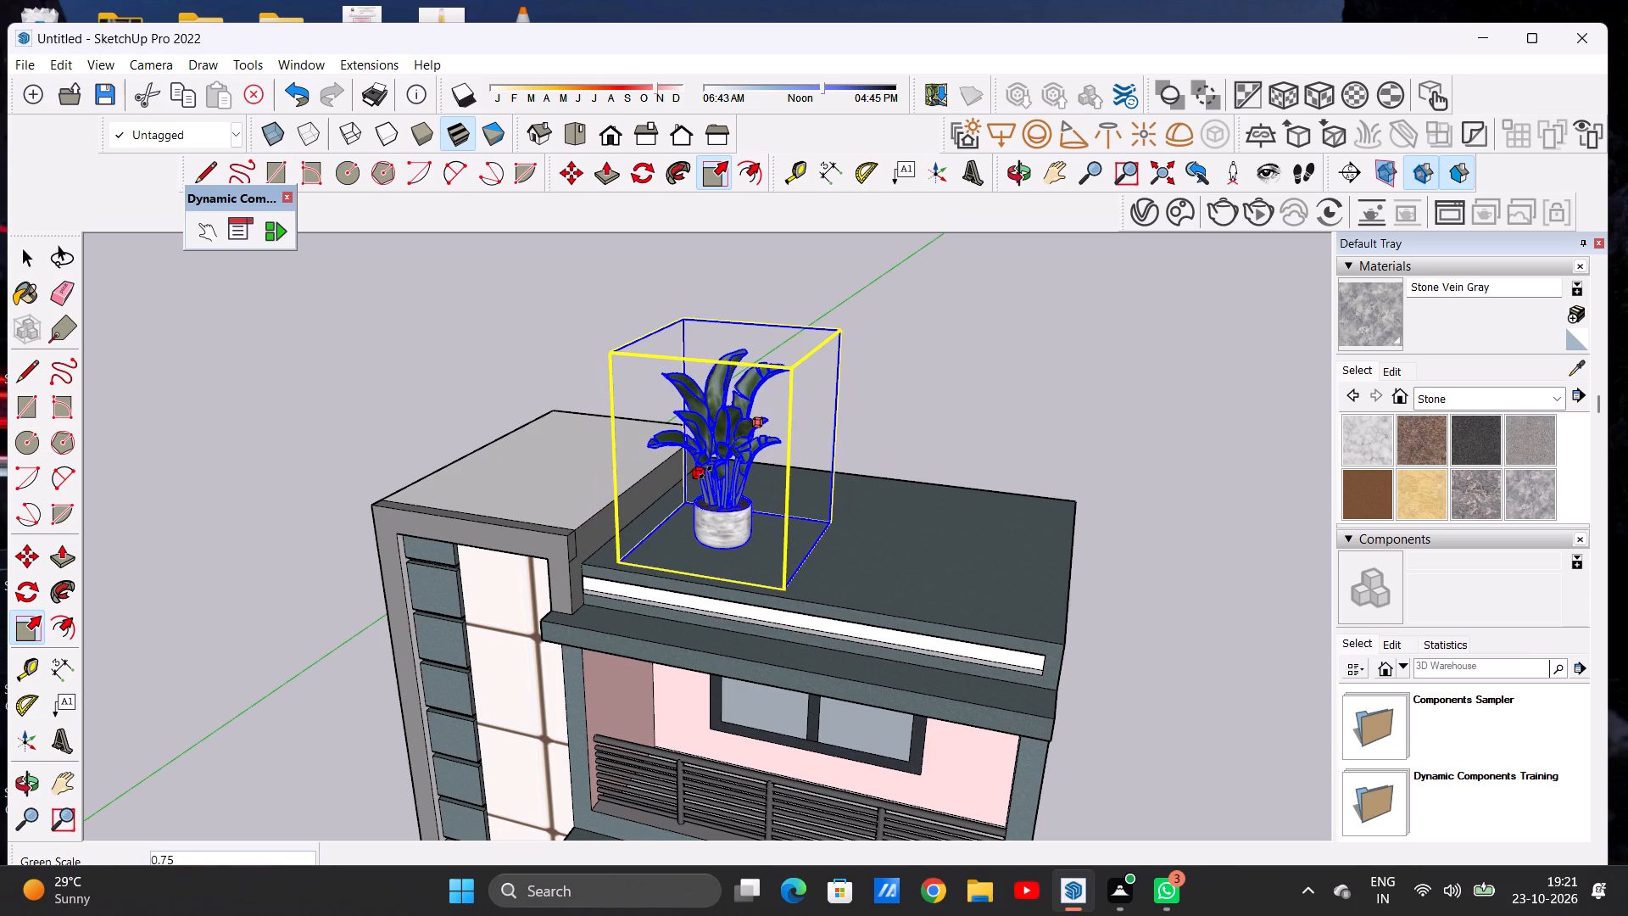
left_click(705, 472)
key("space")
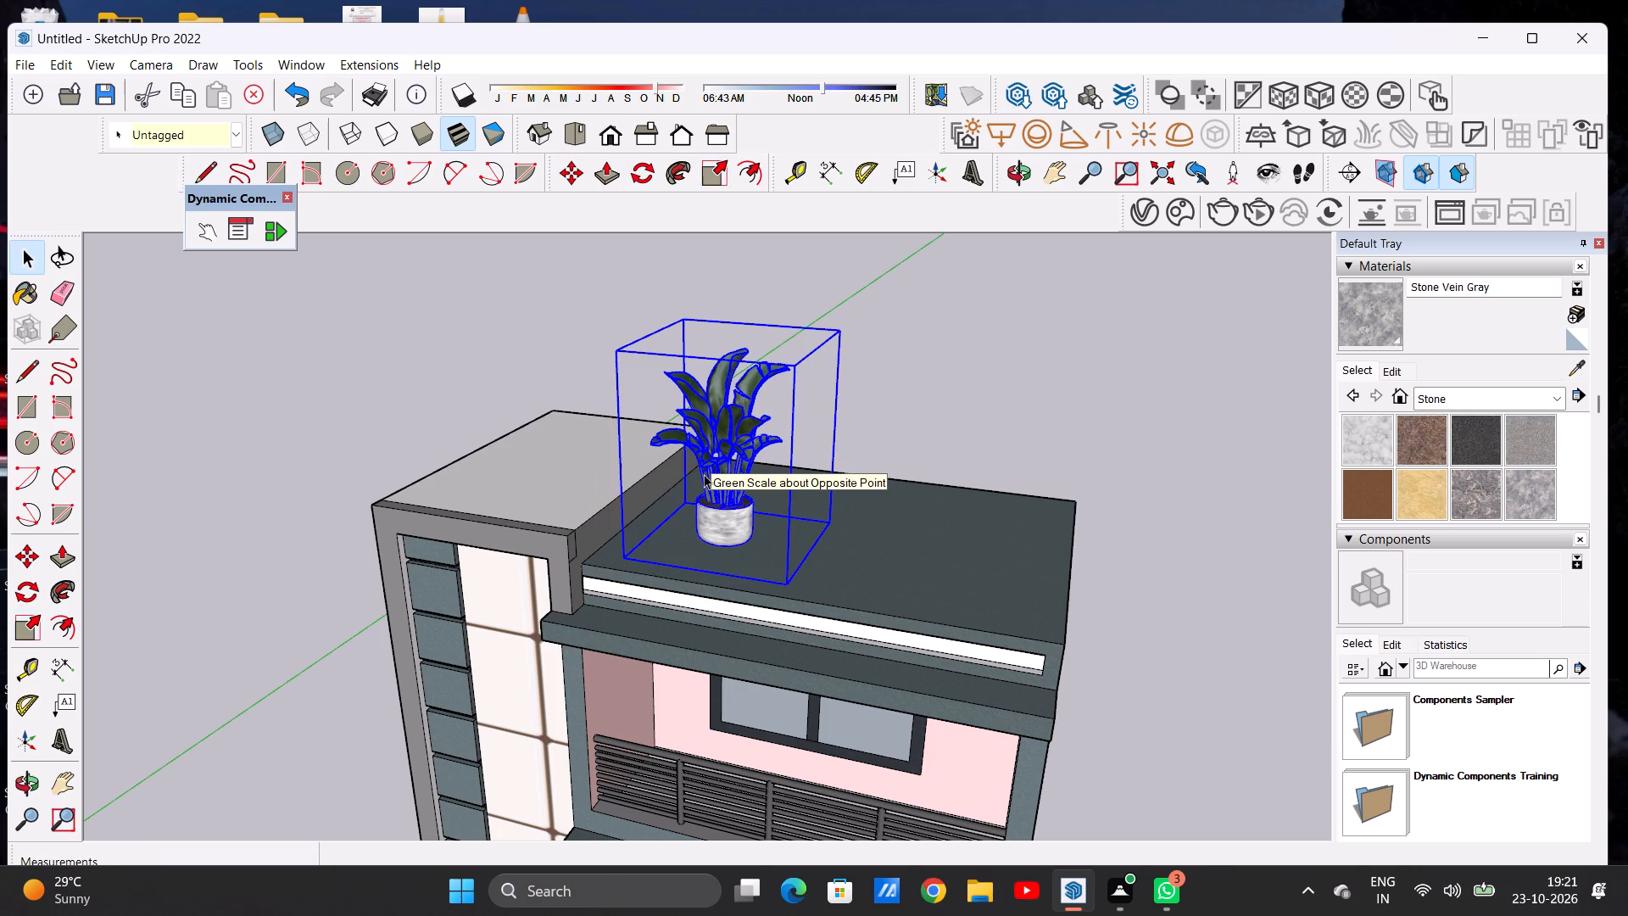
Move the potted plant by its lower front corner from the roof to the top-floor balcony, beside the outer pillar, about 8' 10 7/8".
key("m")
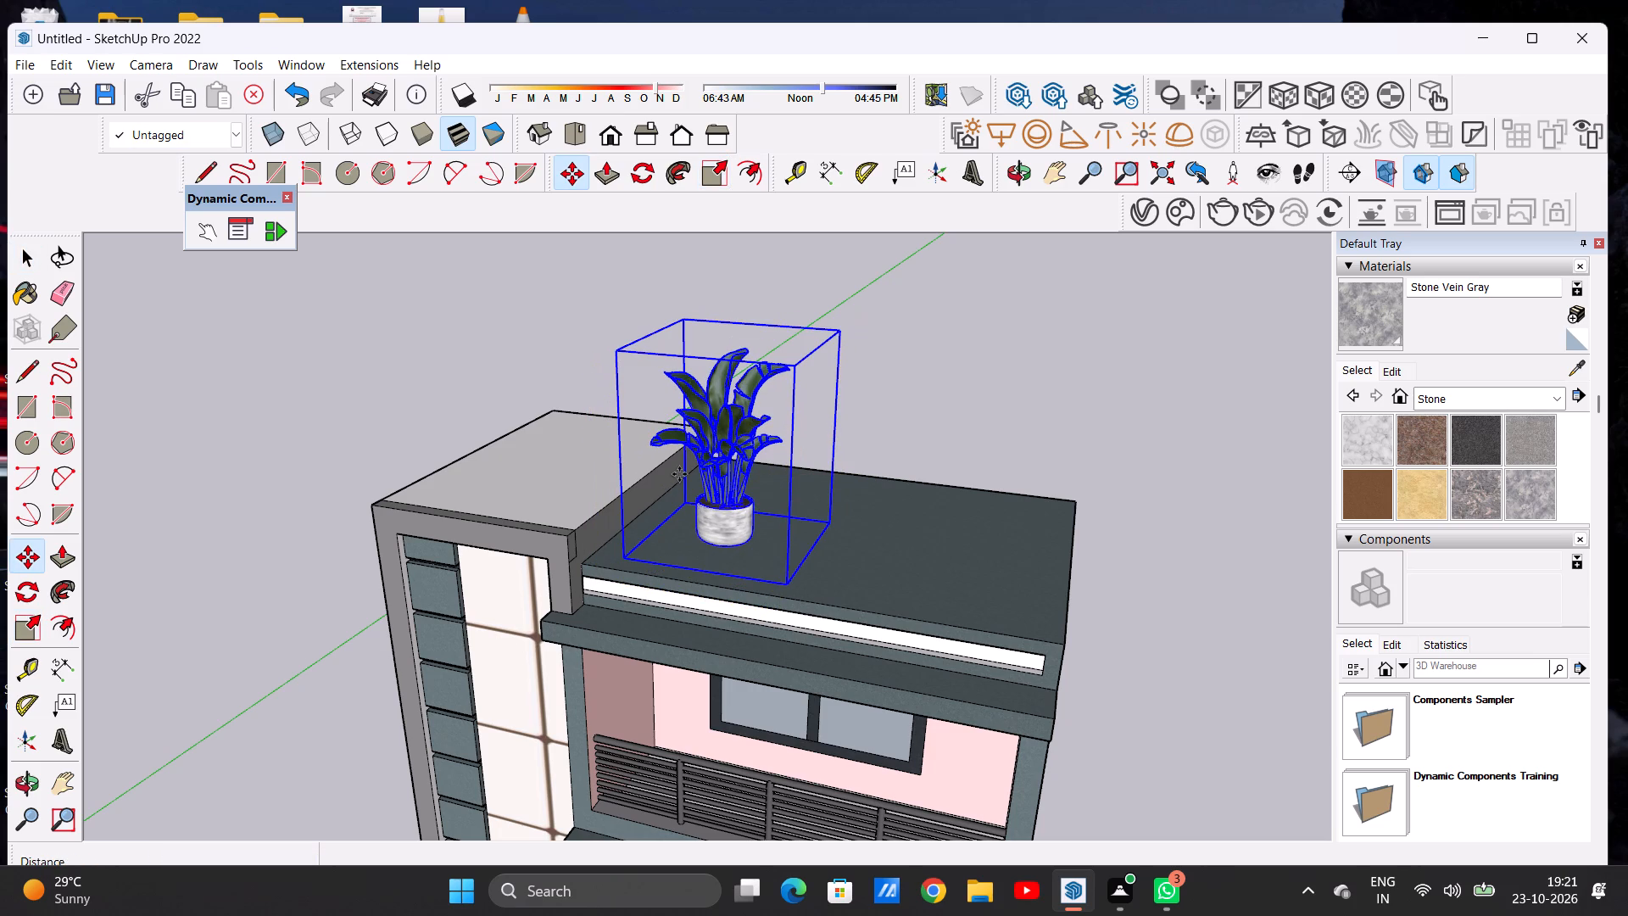
left_click(791, 585)
scroll(906, 794, "down", 7)
scroll(906, 777, "up", 1)
scroll(906, 777, "down", 13)
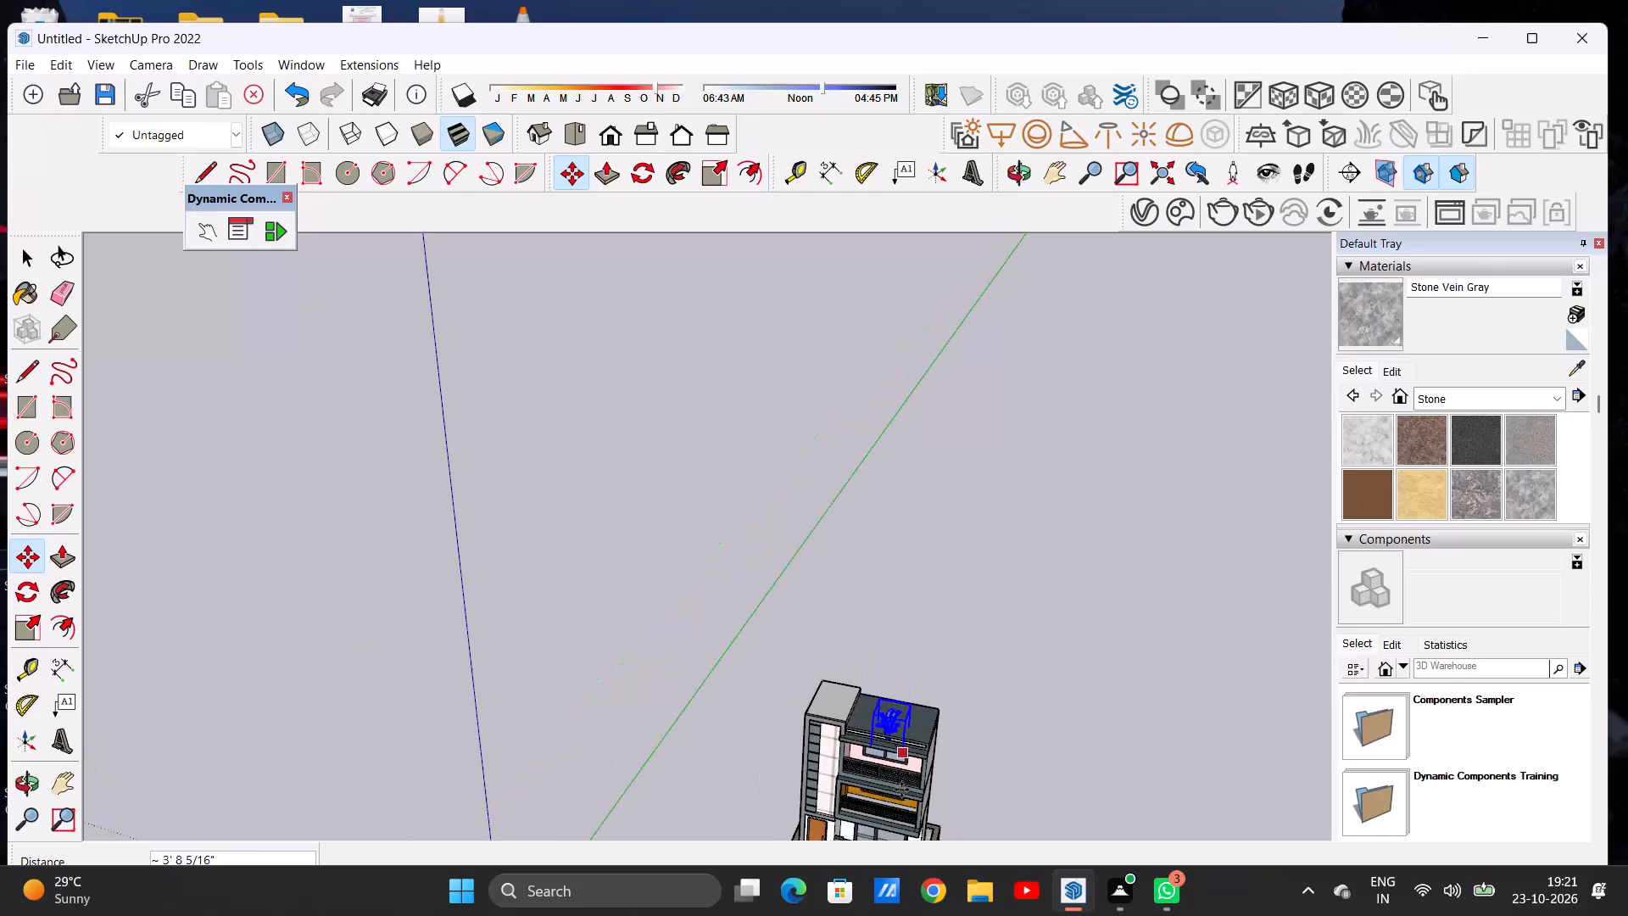
scroll(908, 813, "up", 13)
scroll(936, 759, "up", 11)
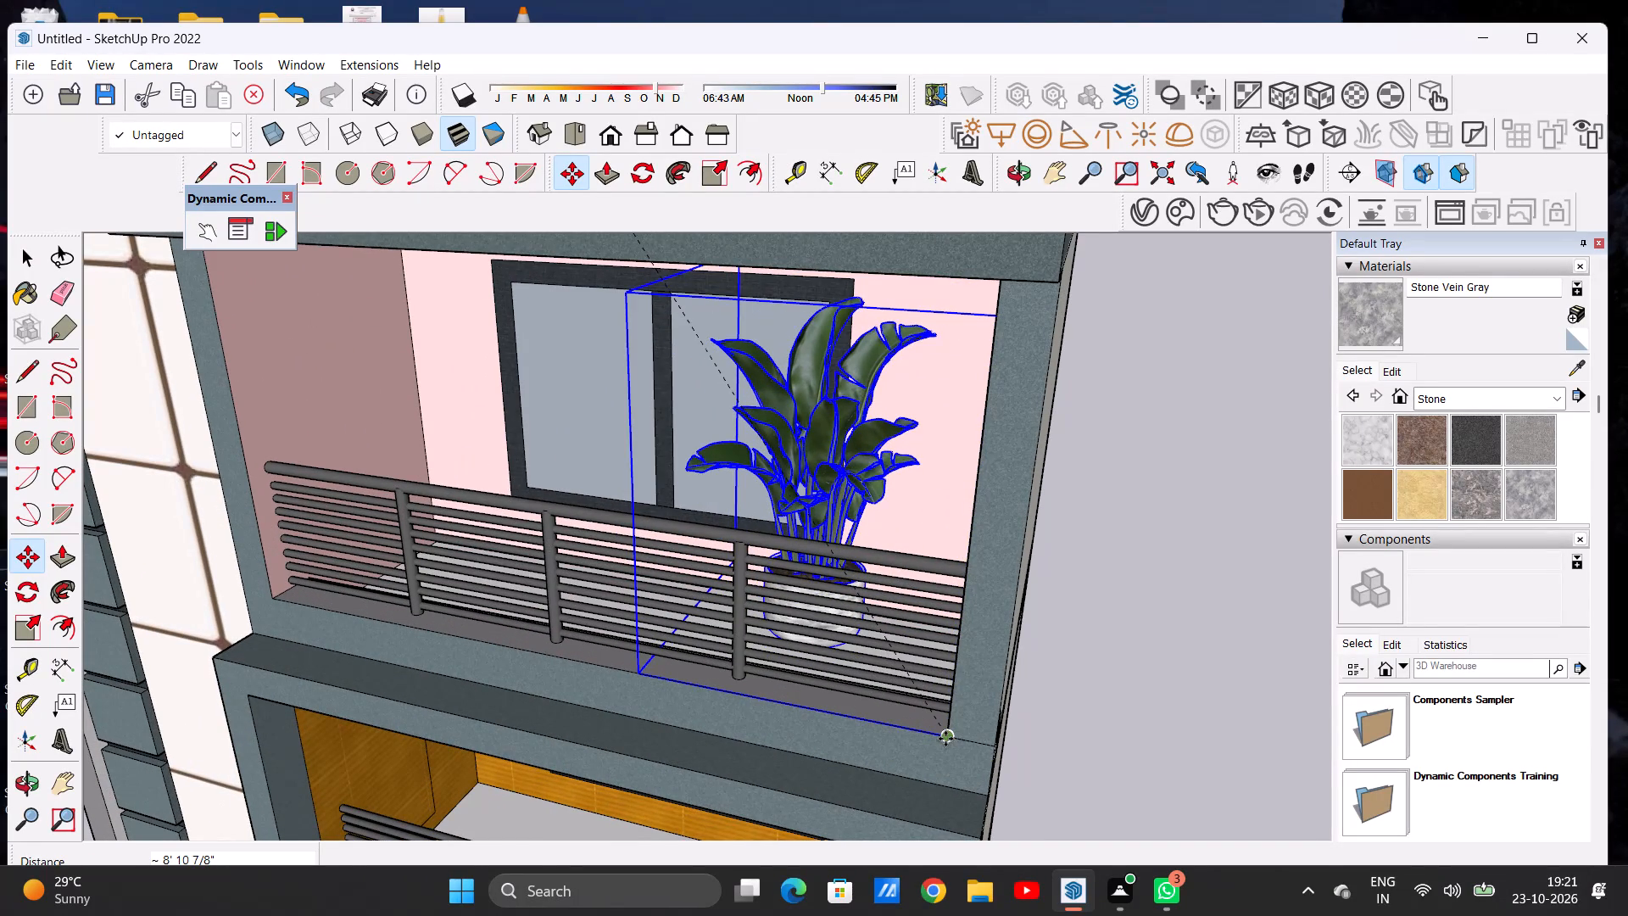
left_click(945, 739)
scroll(897, 767, "down", 12)
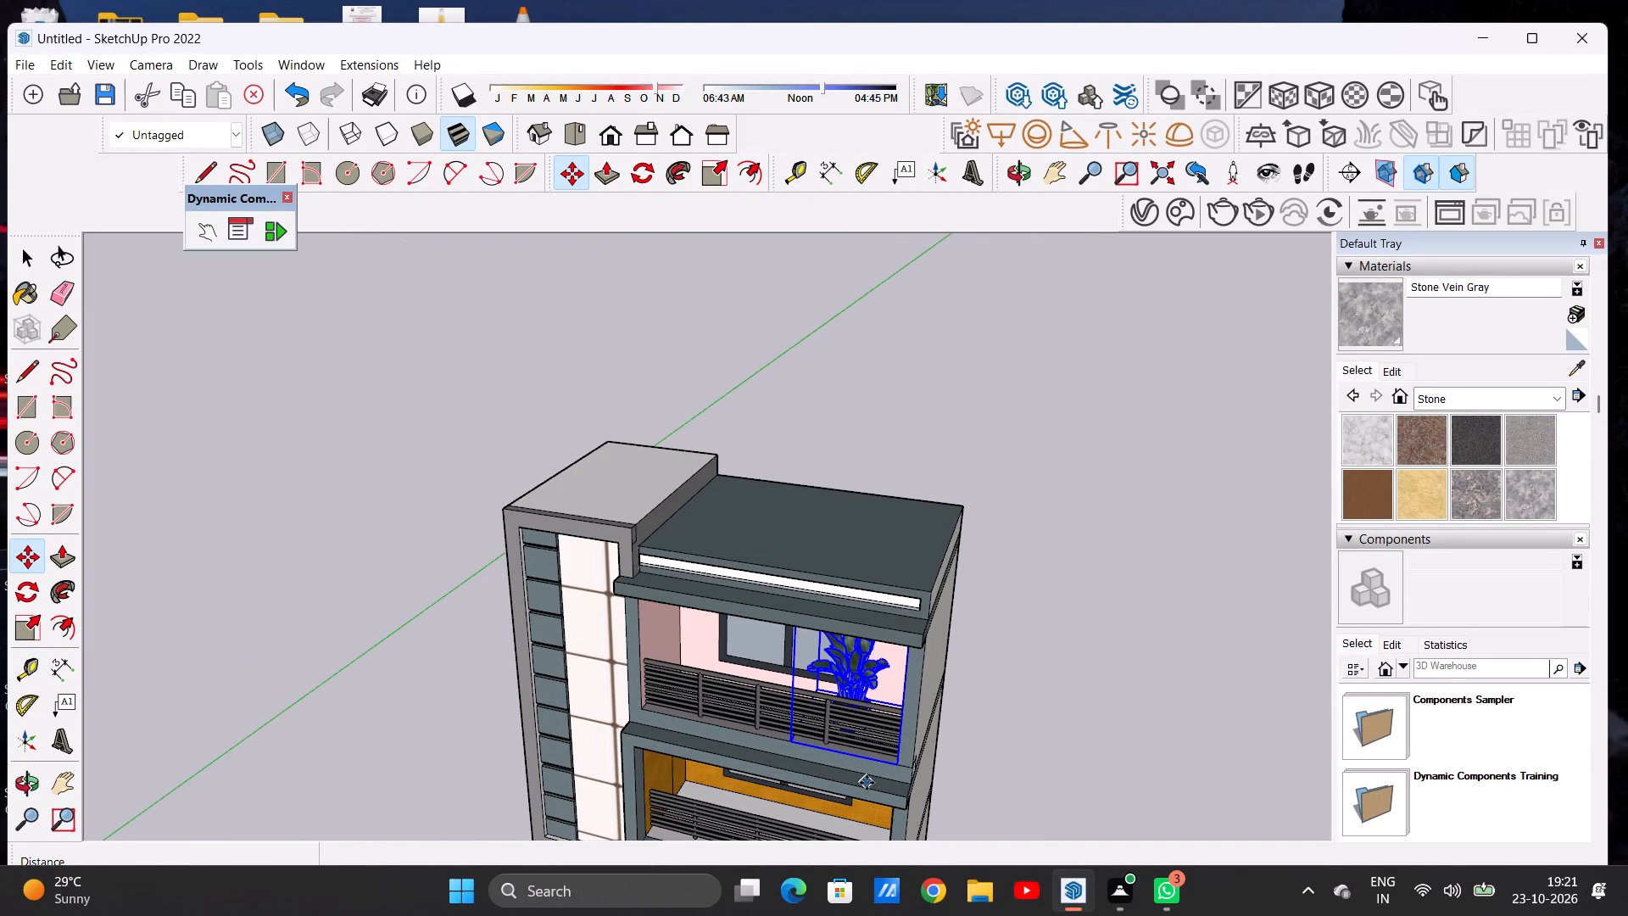
key("space")
Move the potted plant down onto the balcony floor, fitting its lower rear corner to the wall beside the window, and deselect it.
scroll(600, 733, "down", 4)
scroll(723, 675, "up", 6)
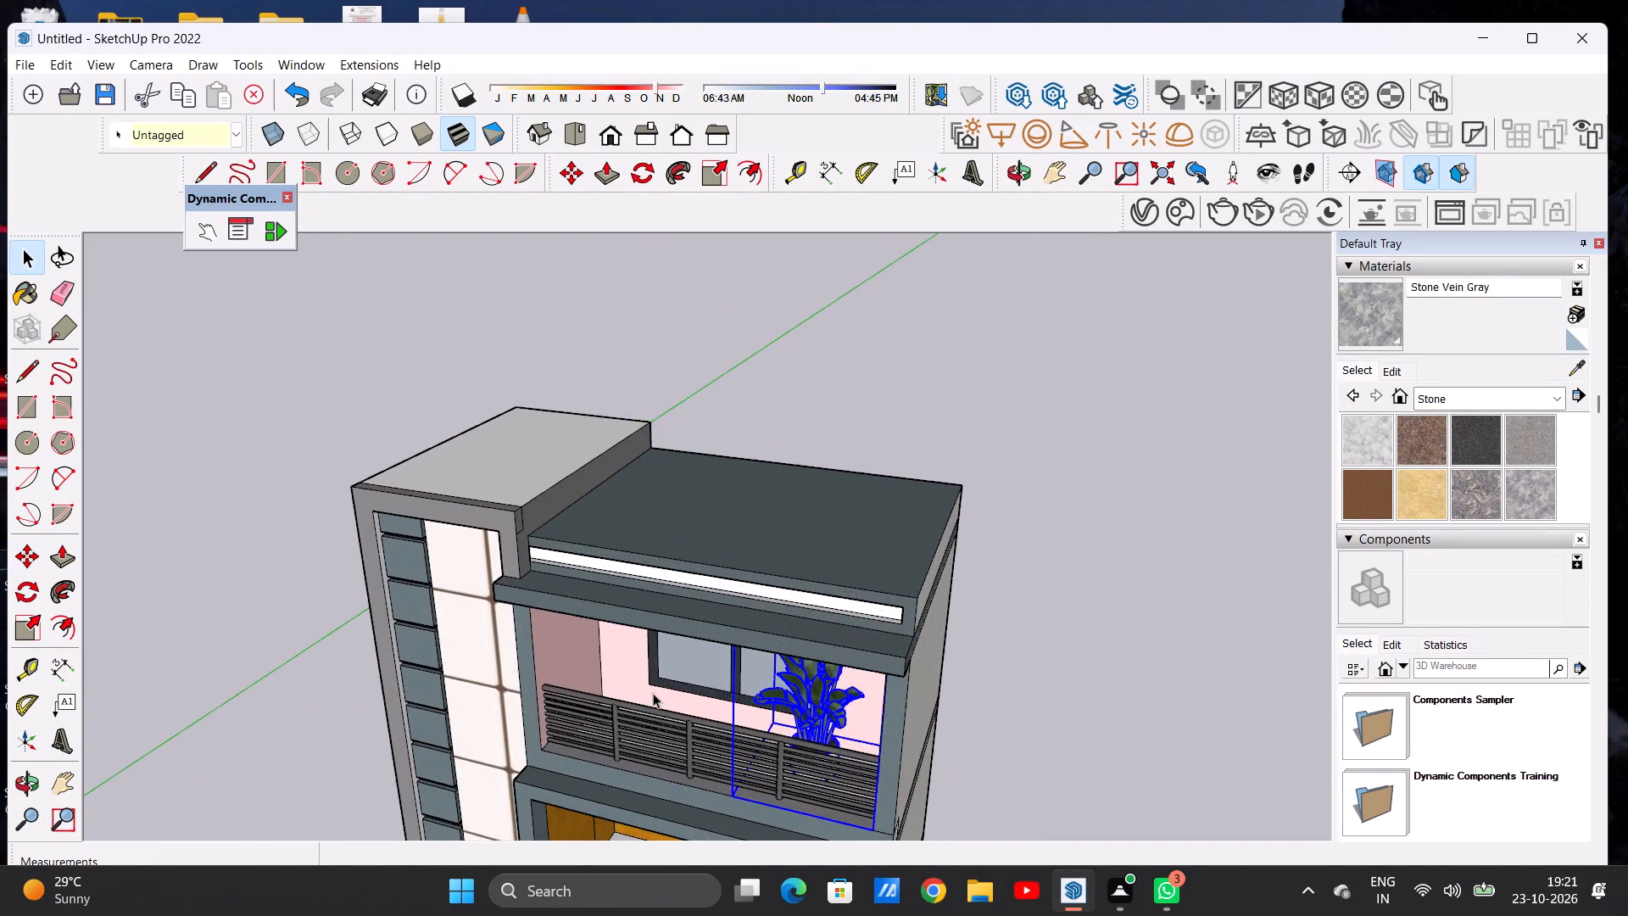
middle_click_drag(714, 681, 1081, 617)
scroll(873, 676, "up", 7)
middle_click_drag(651, 675, 845, 679)
scroll(687, 757, "up", 4)
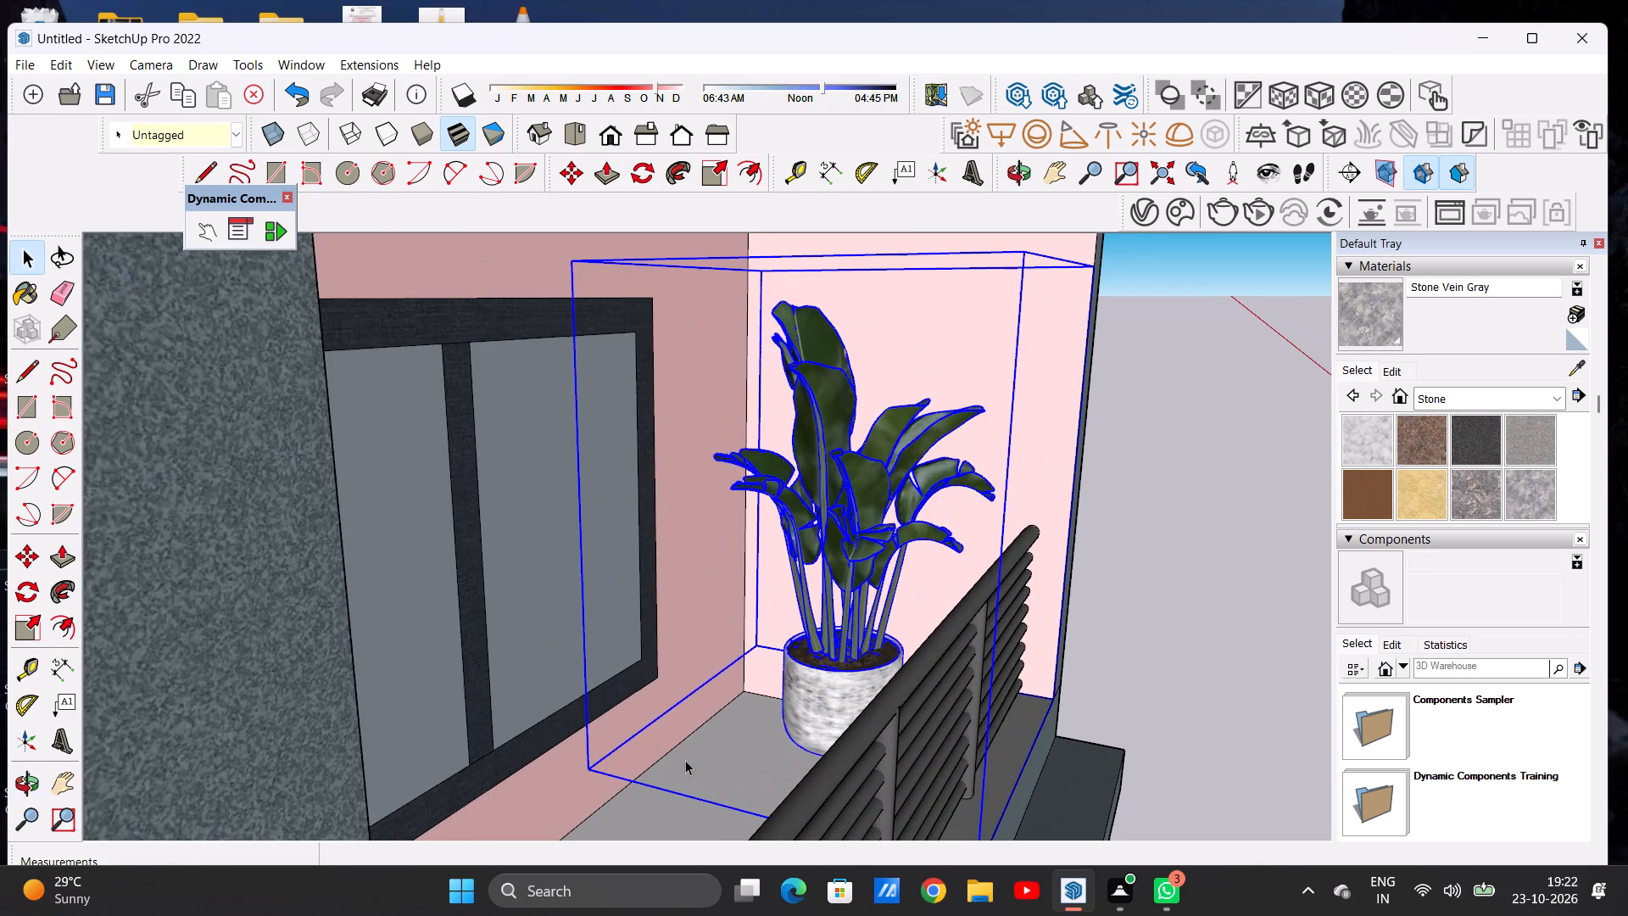
key("m")
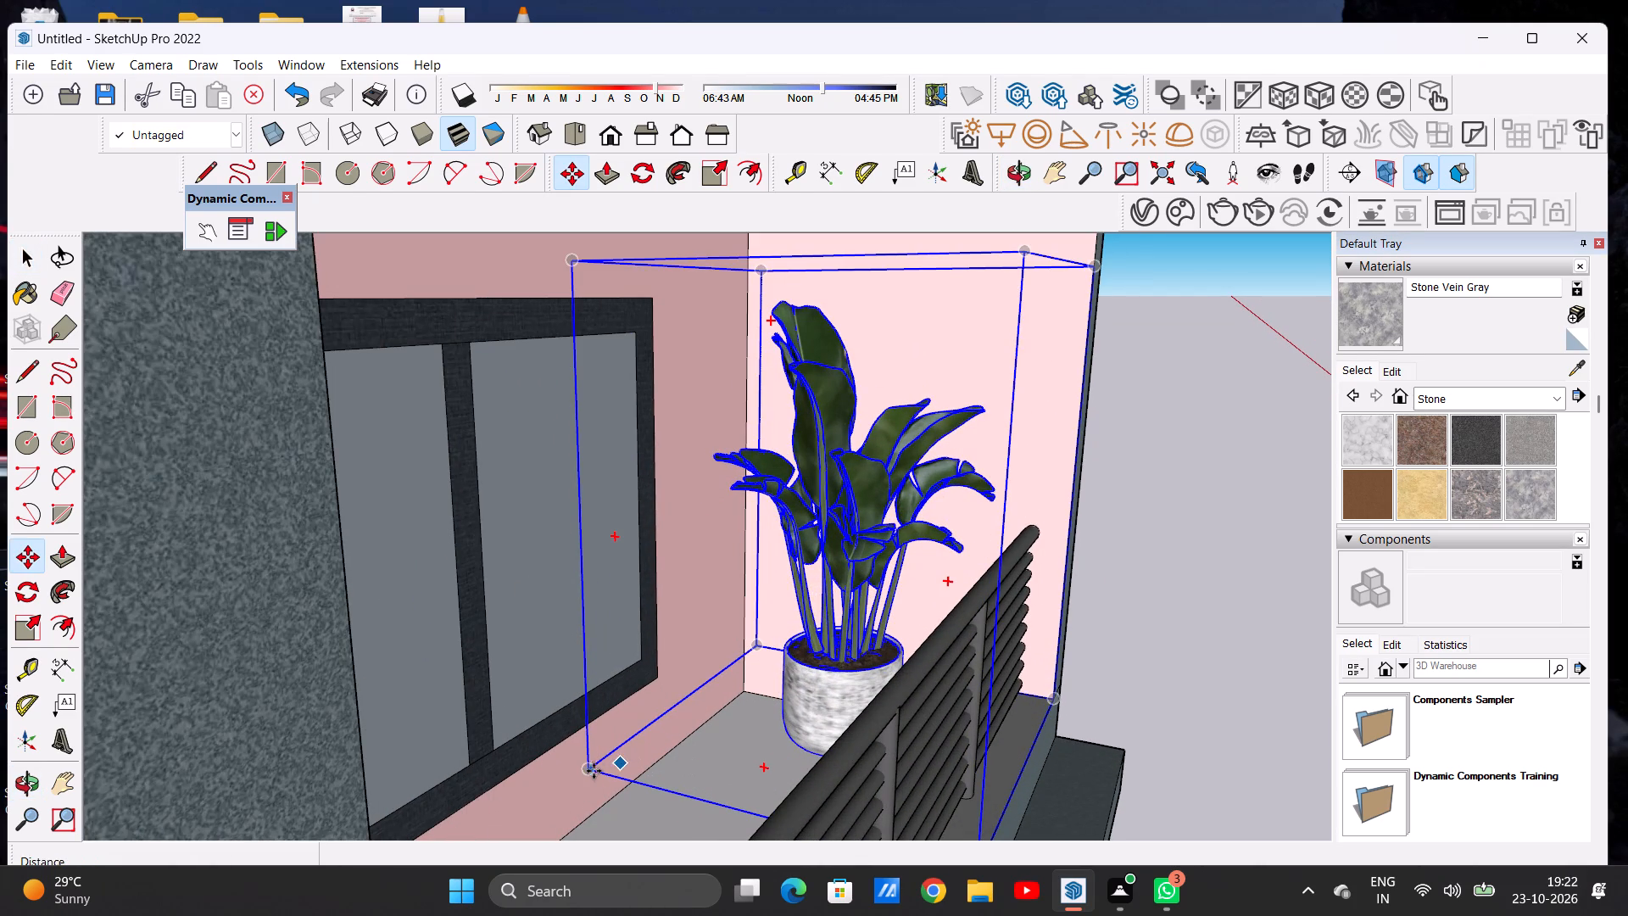
left_click(592, 771)
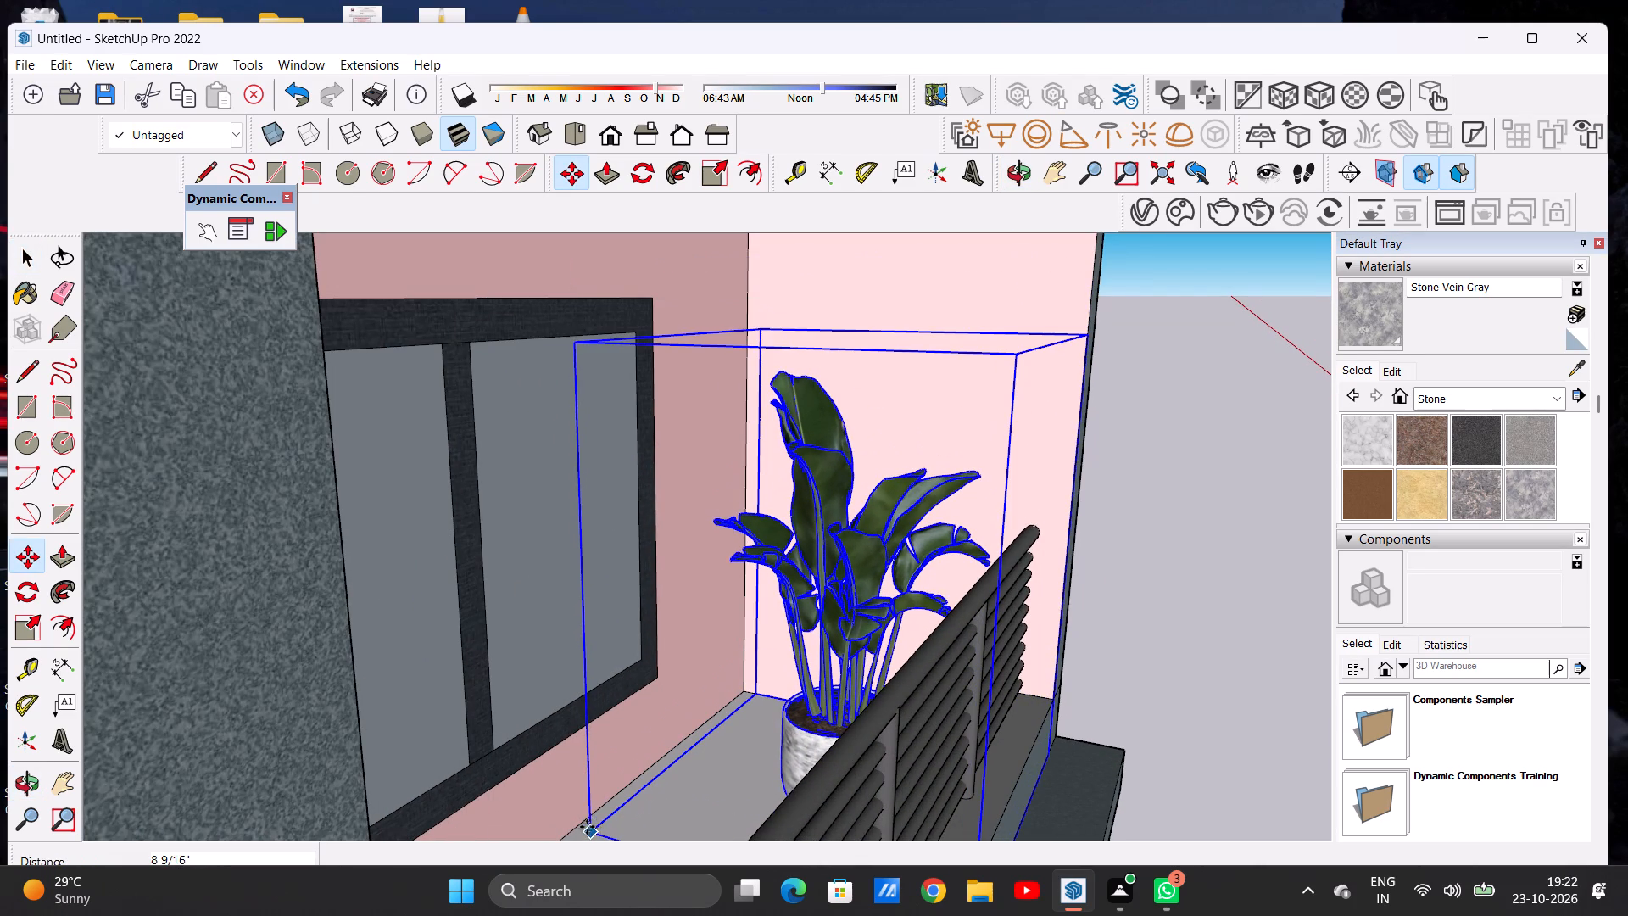
left_click(573, 817)
key("space")
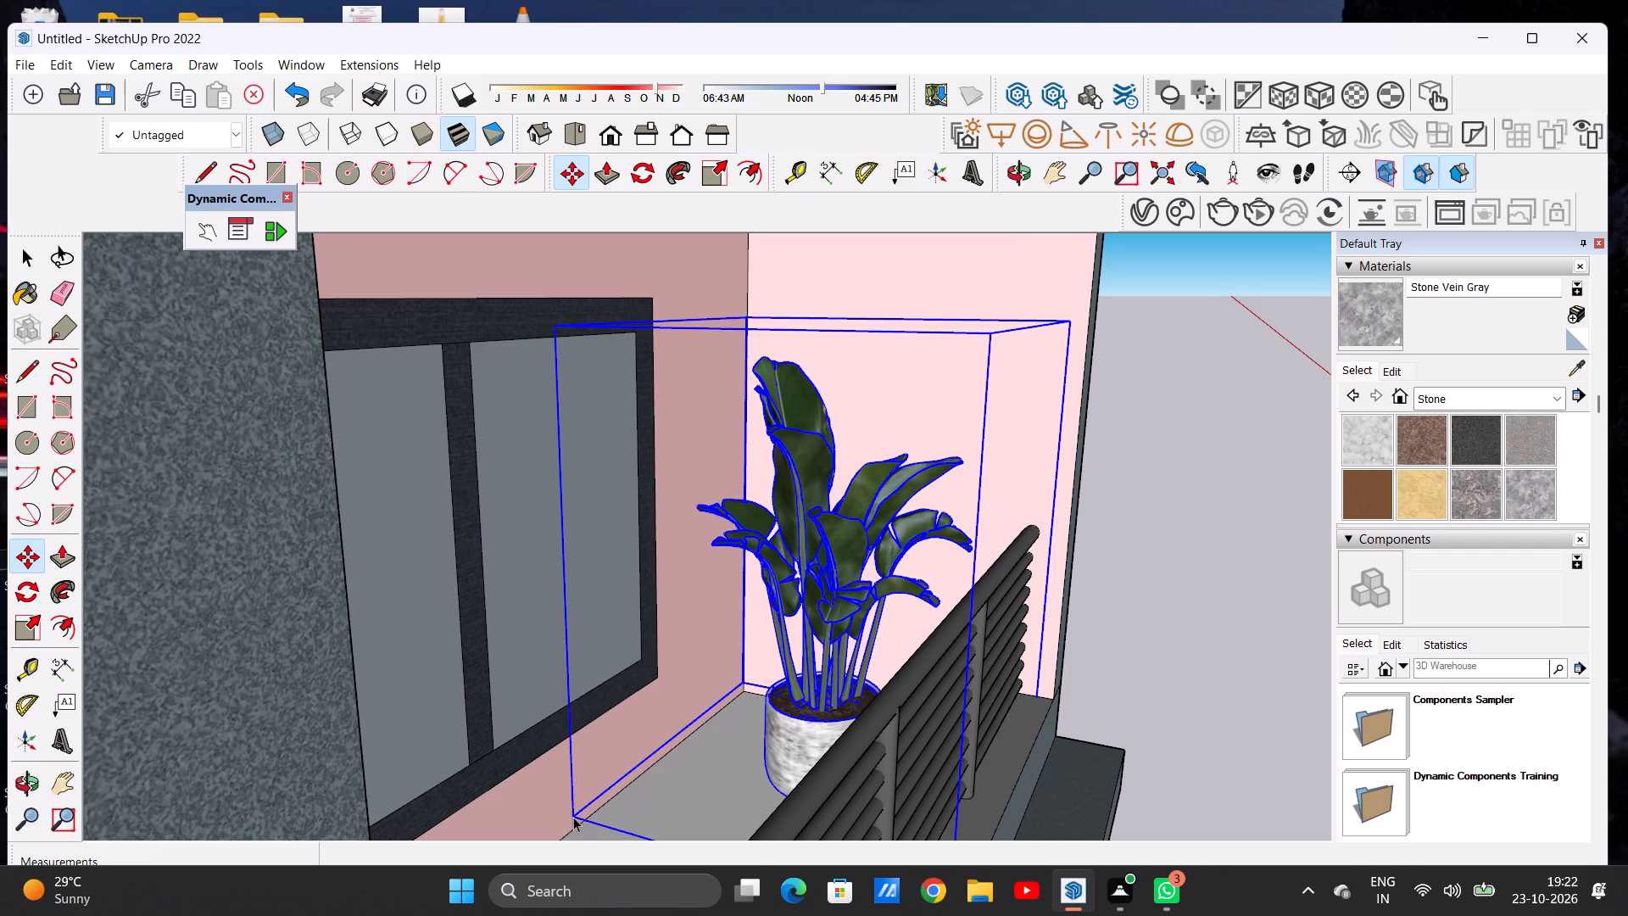
left_click(1132, 649)
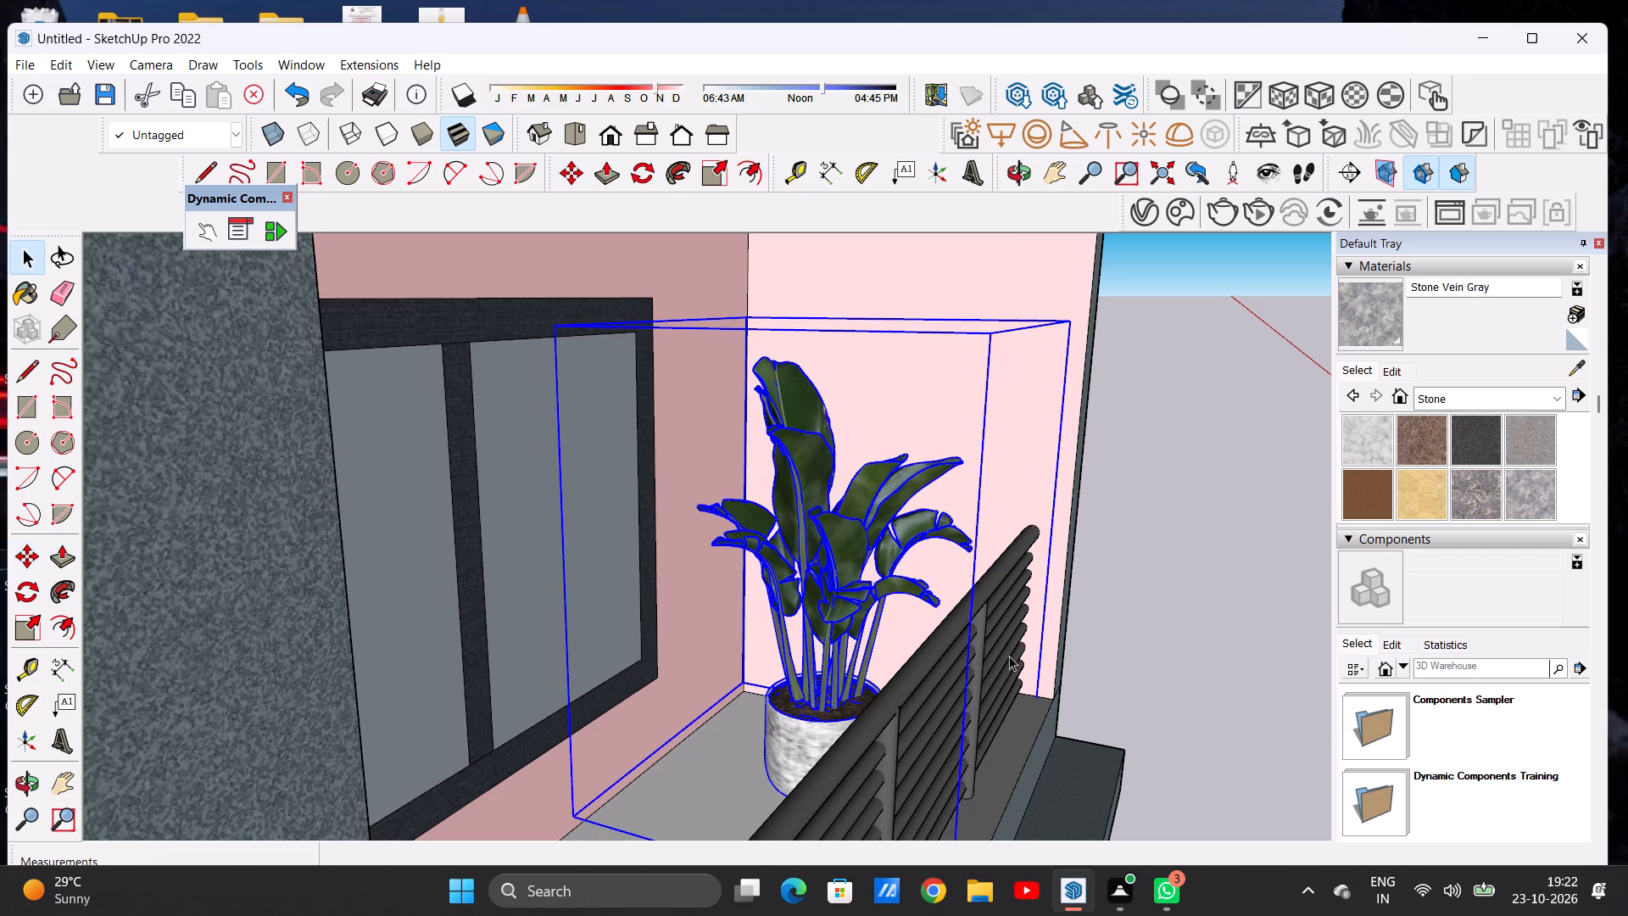
Examine the potted plant's placement behind the top-floor balcony railing from the front.
scroll(963, 654, "down", 6)
scroll(895, 674, "down", 5)
middle_click_drag(934, 656, 449, 589)
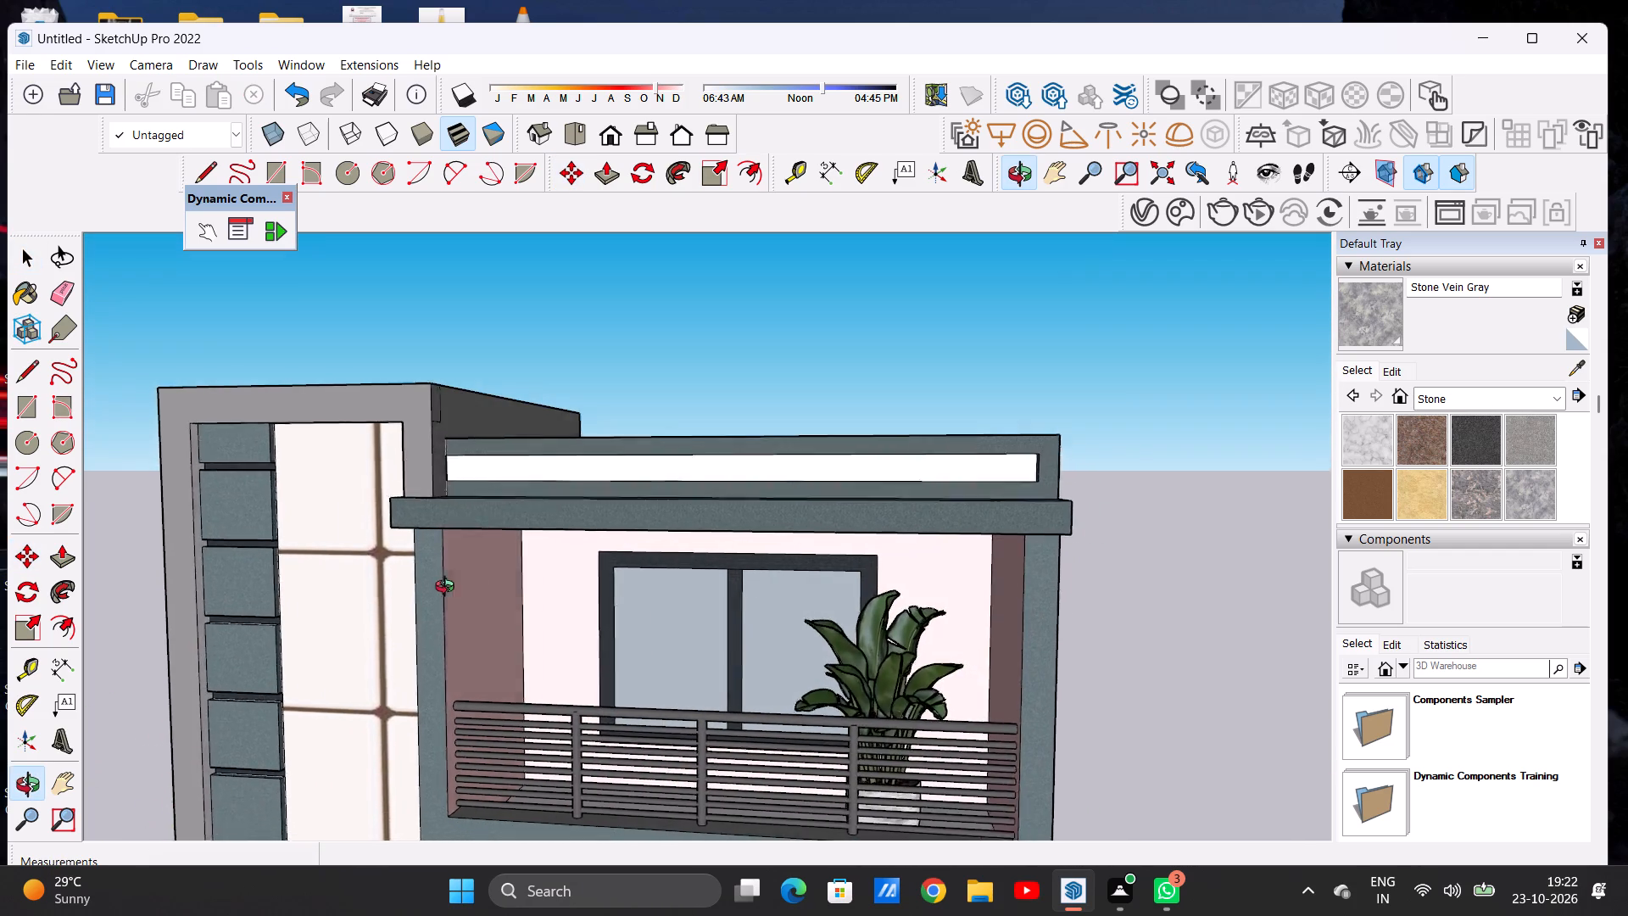
middle_click_drag(449, 589, 403, 586)
scroll(806, 672, "down", 6)
scroll(822, 751, "up", 13)
scroll(899, 755, "down", 1)
scroll(899, 755, "up", 1)
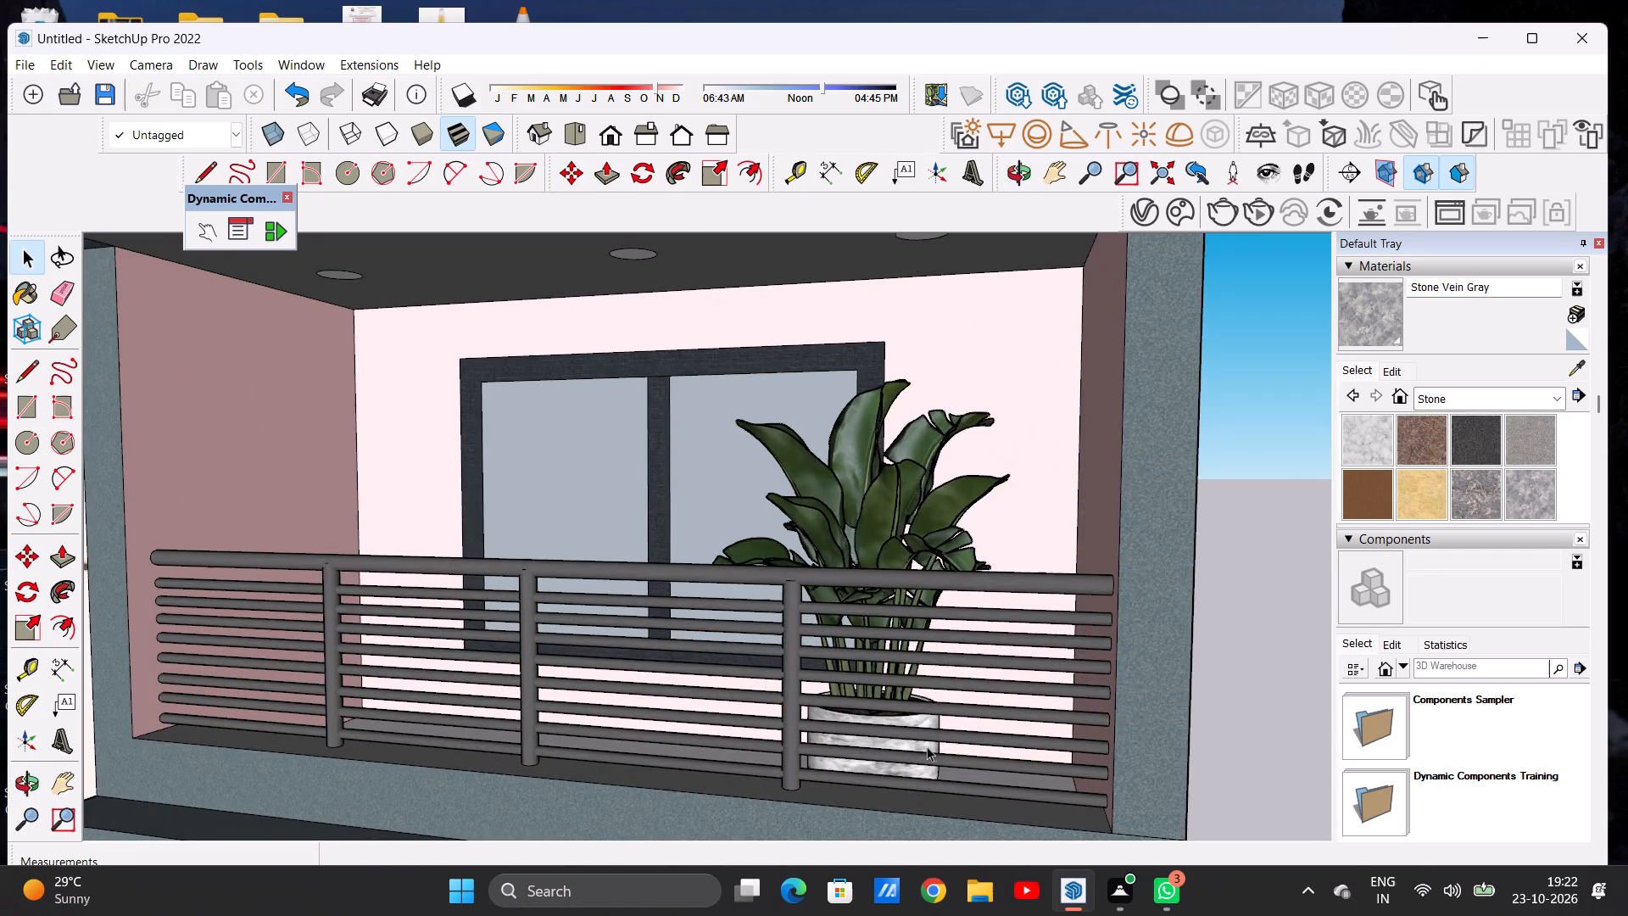
Move the potted plant about 6 5/8" along the top-floor balcony toward the outer pillar, and deselect it.
middle_click_drag(924, 745, 993, 790)
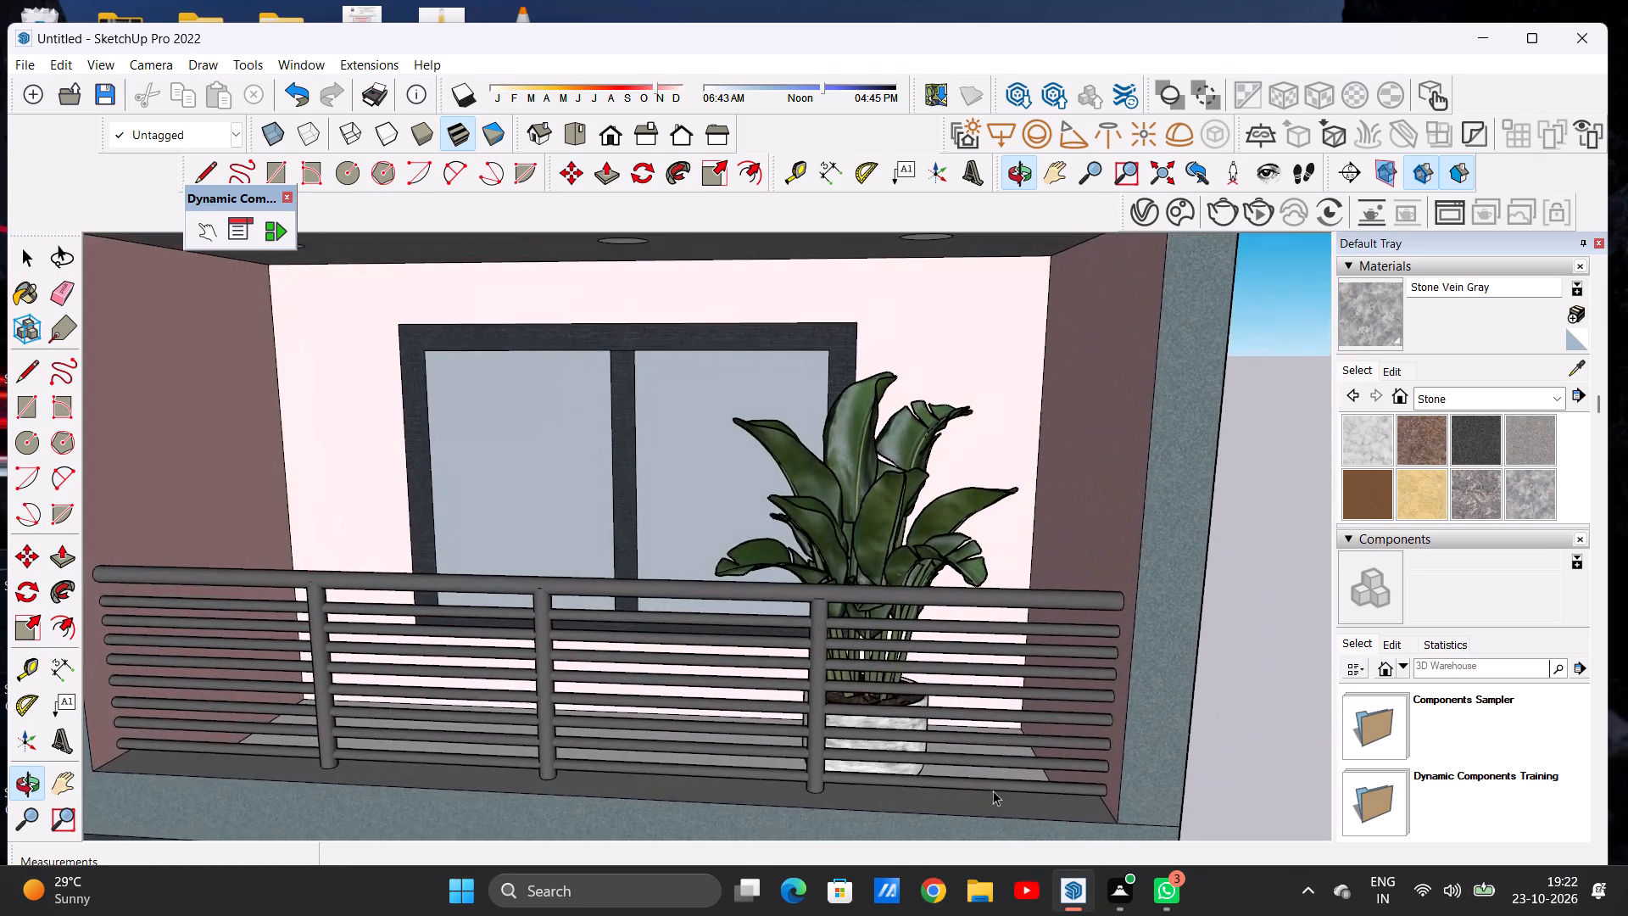
middle_click_drag(993, 790, 993, 794)
scroll(981, 747, "down", 11)
scroll(995, 655, "down", 3)
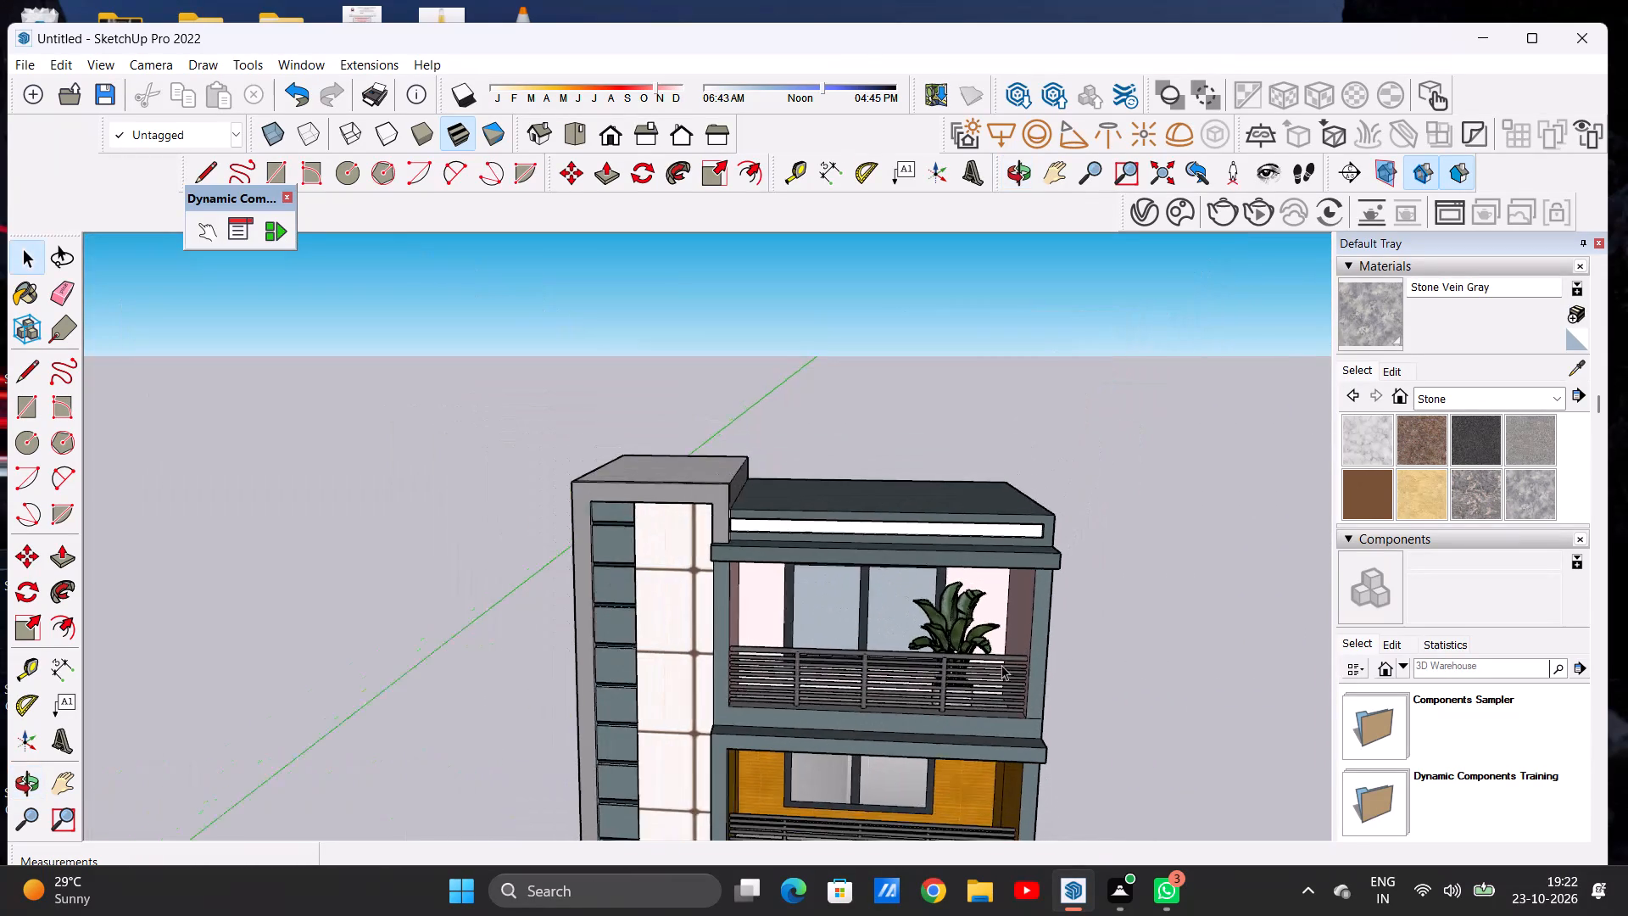
scroll(1001, 665, "down", 1)
scroll(972, 624, "up", 13)
left_click(948, 642)
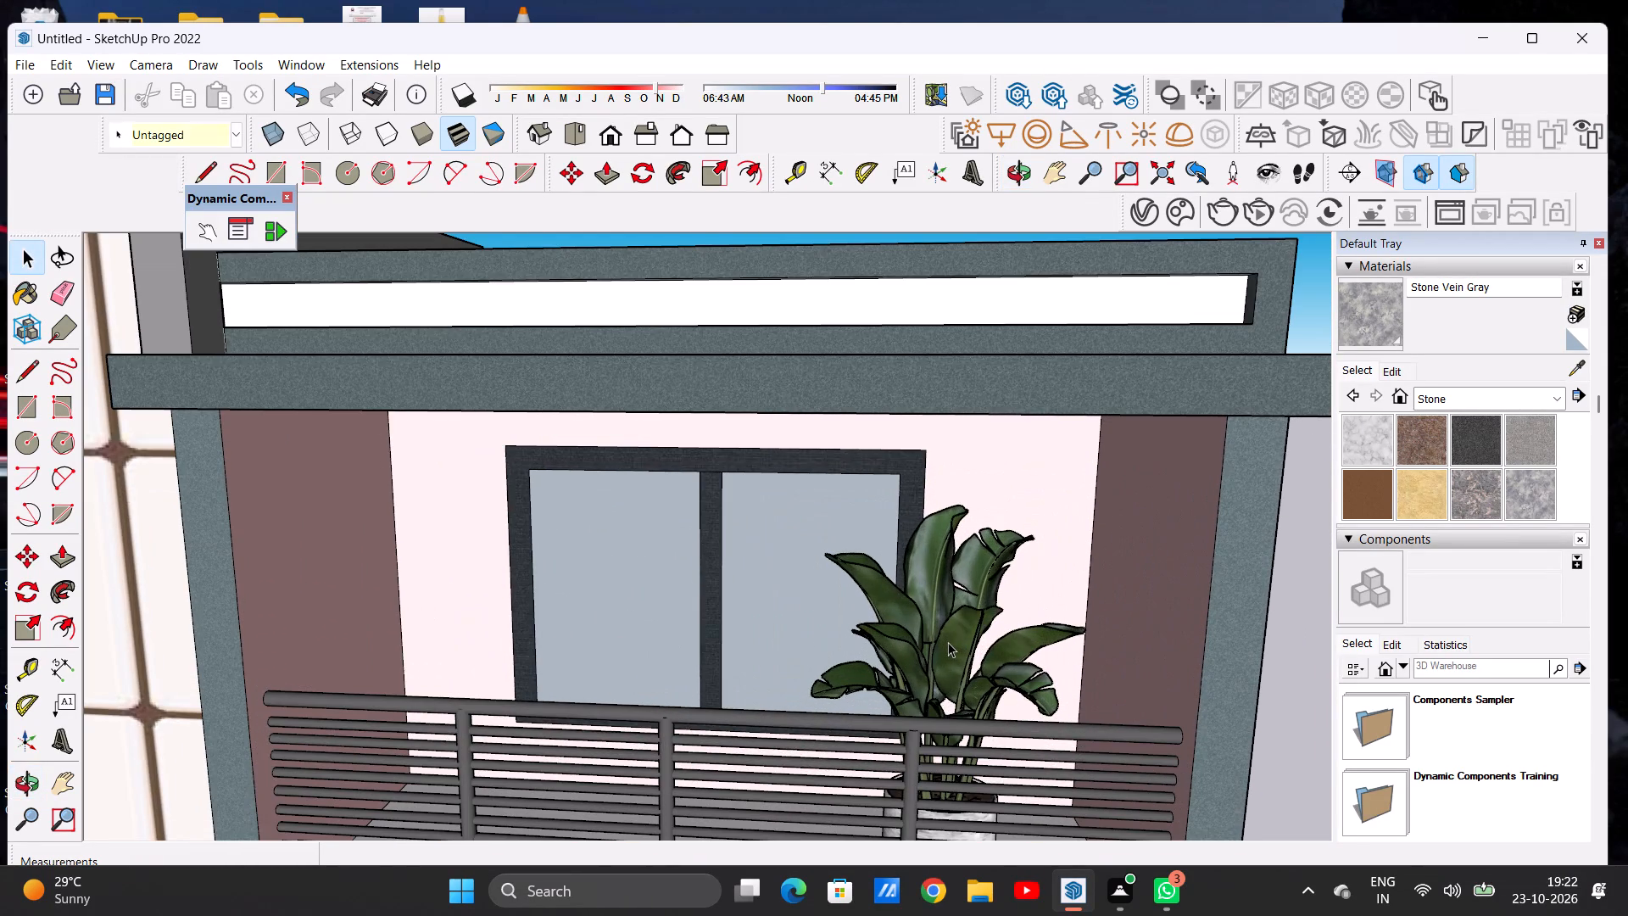
scroll(949, 634, "down", 9)
scroll(1006, 740, "up", 3)
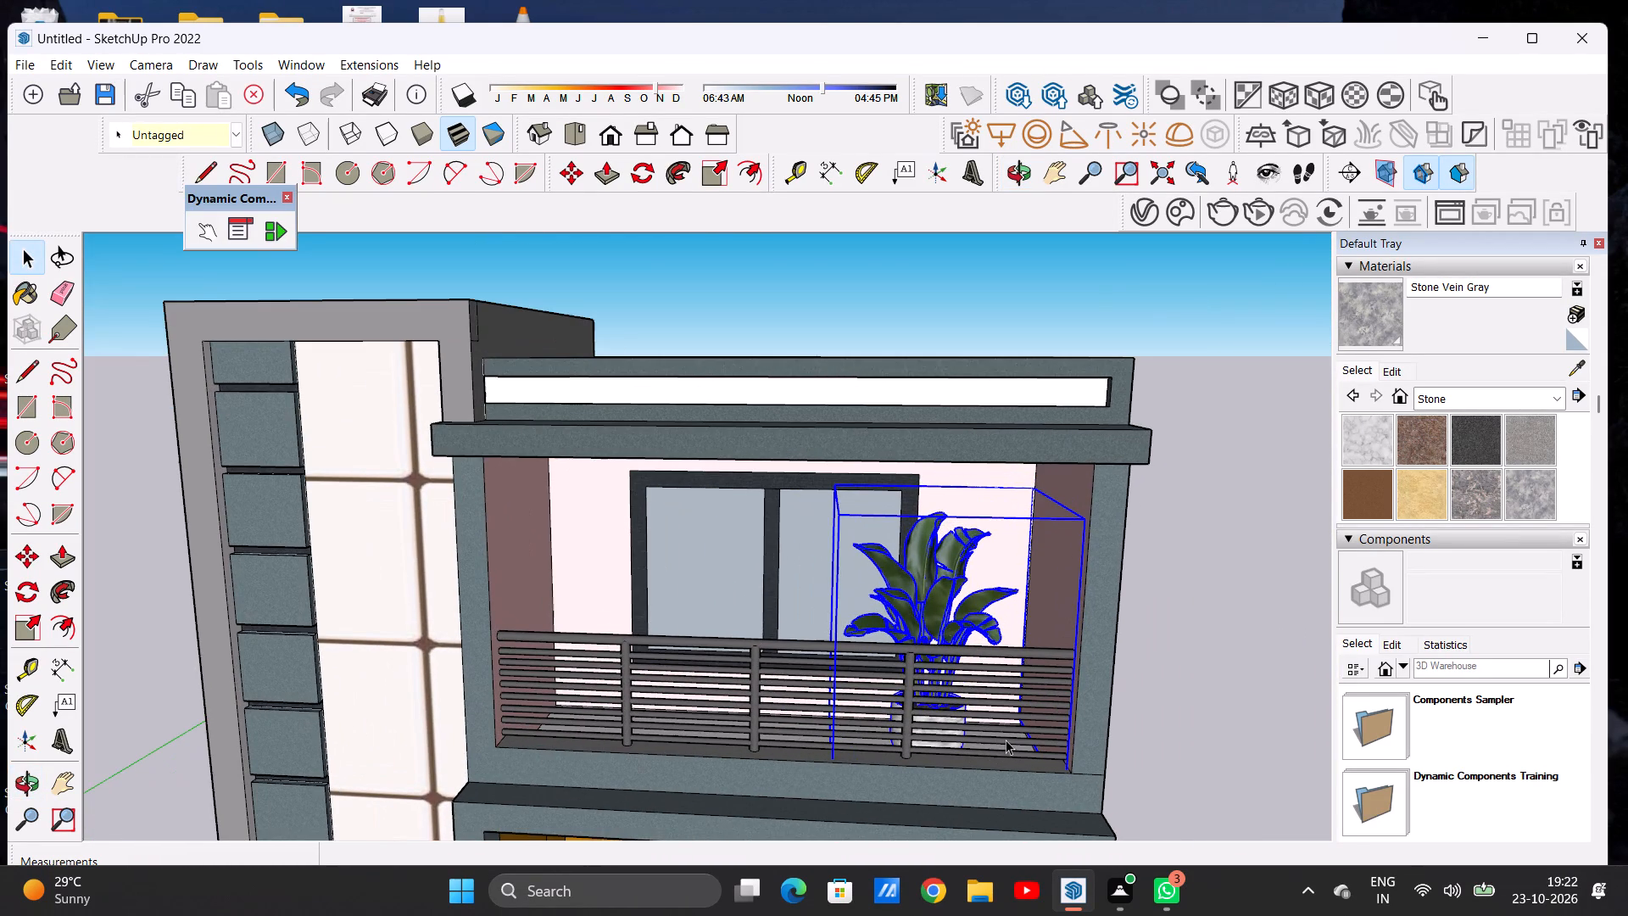
key("m")
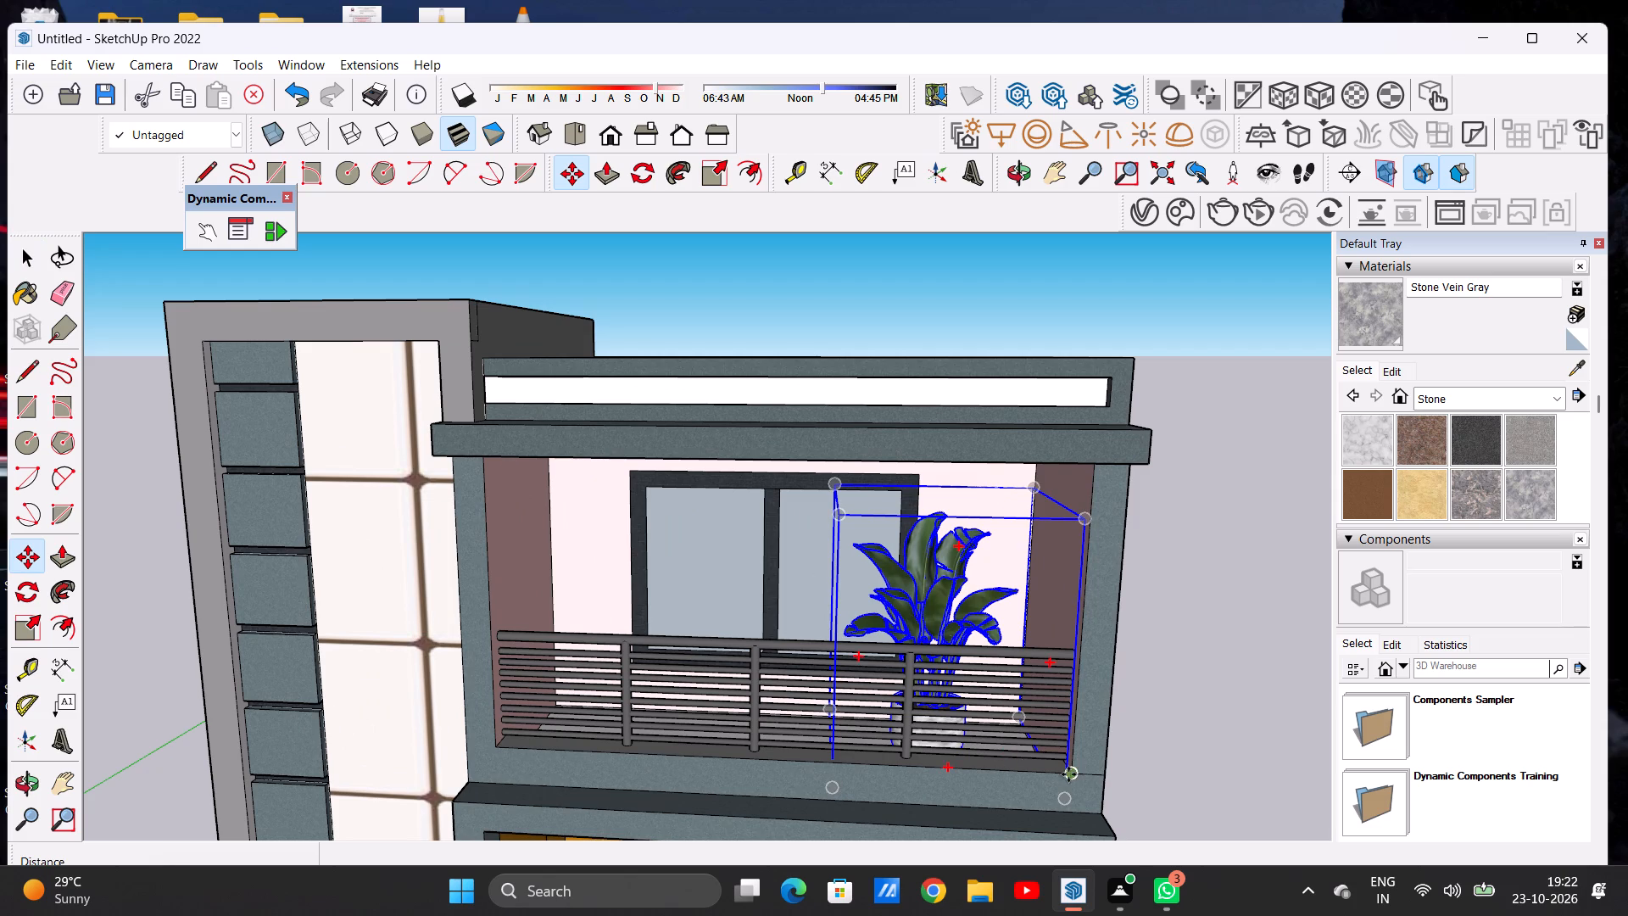
left_click(1072, 775)
left_click(1105, 777)
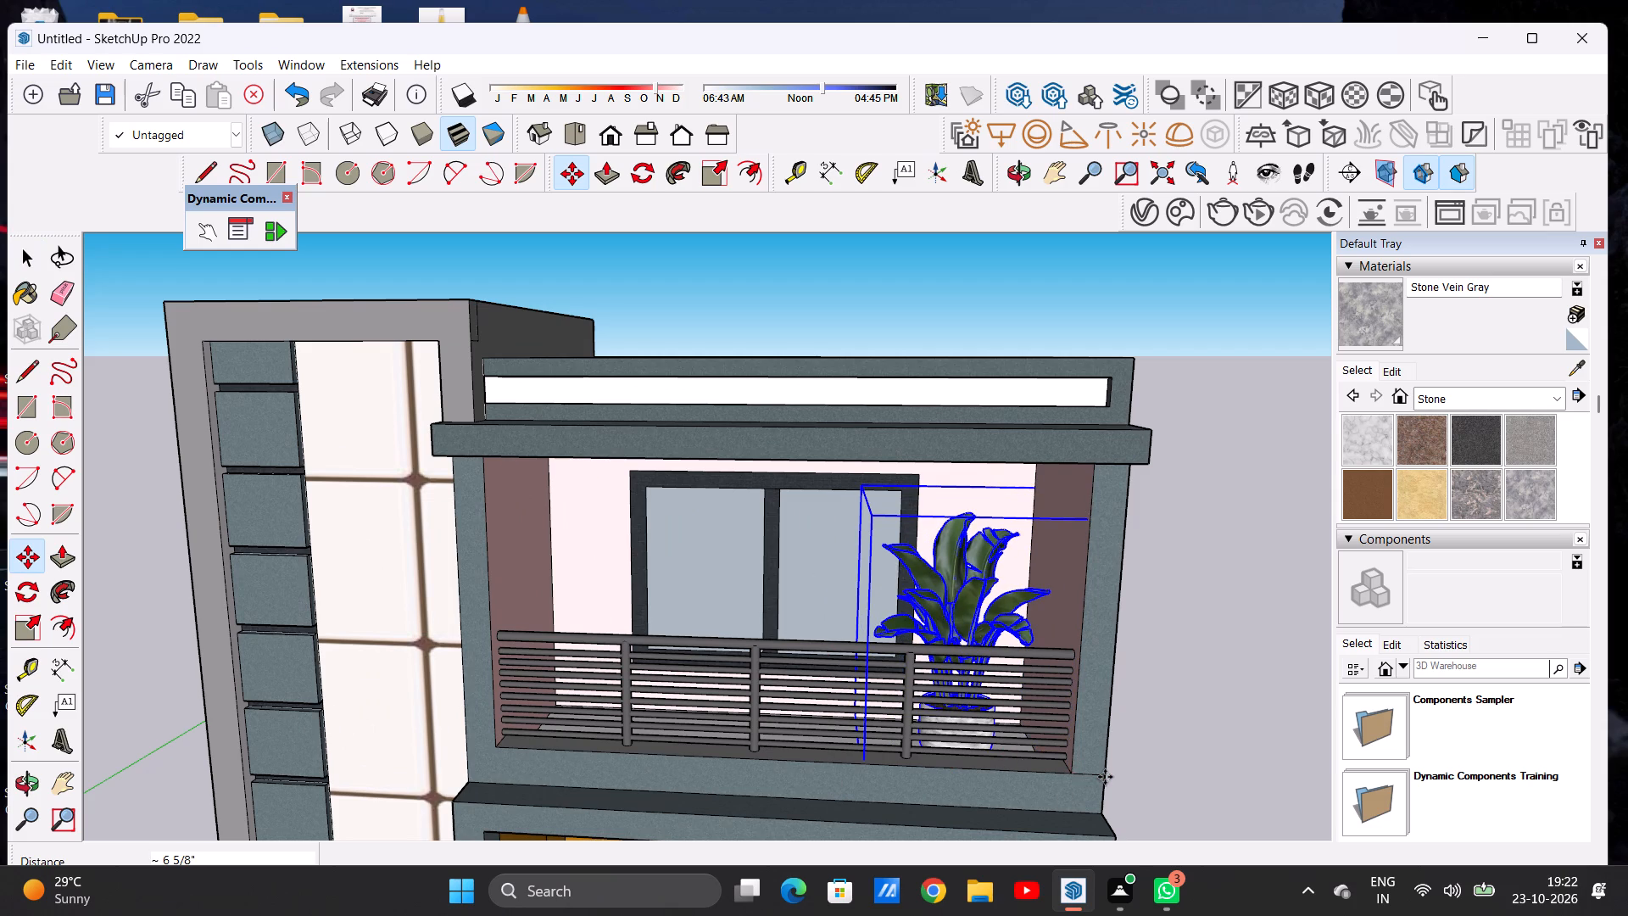
key("space")
left_click(1145, 737)
Scale the top-floor balcony's potted plant to about 0.82 in height along the blue axis, and deselect it.
scroll(991, 702, "down", 6)
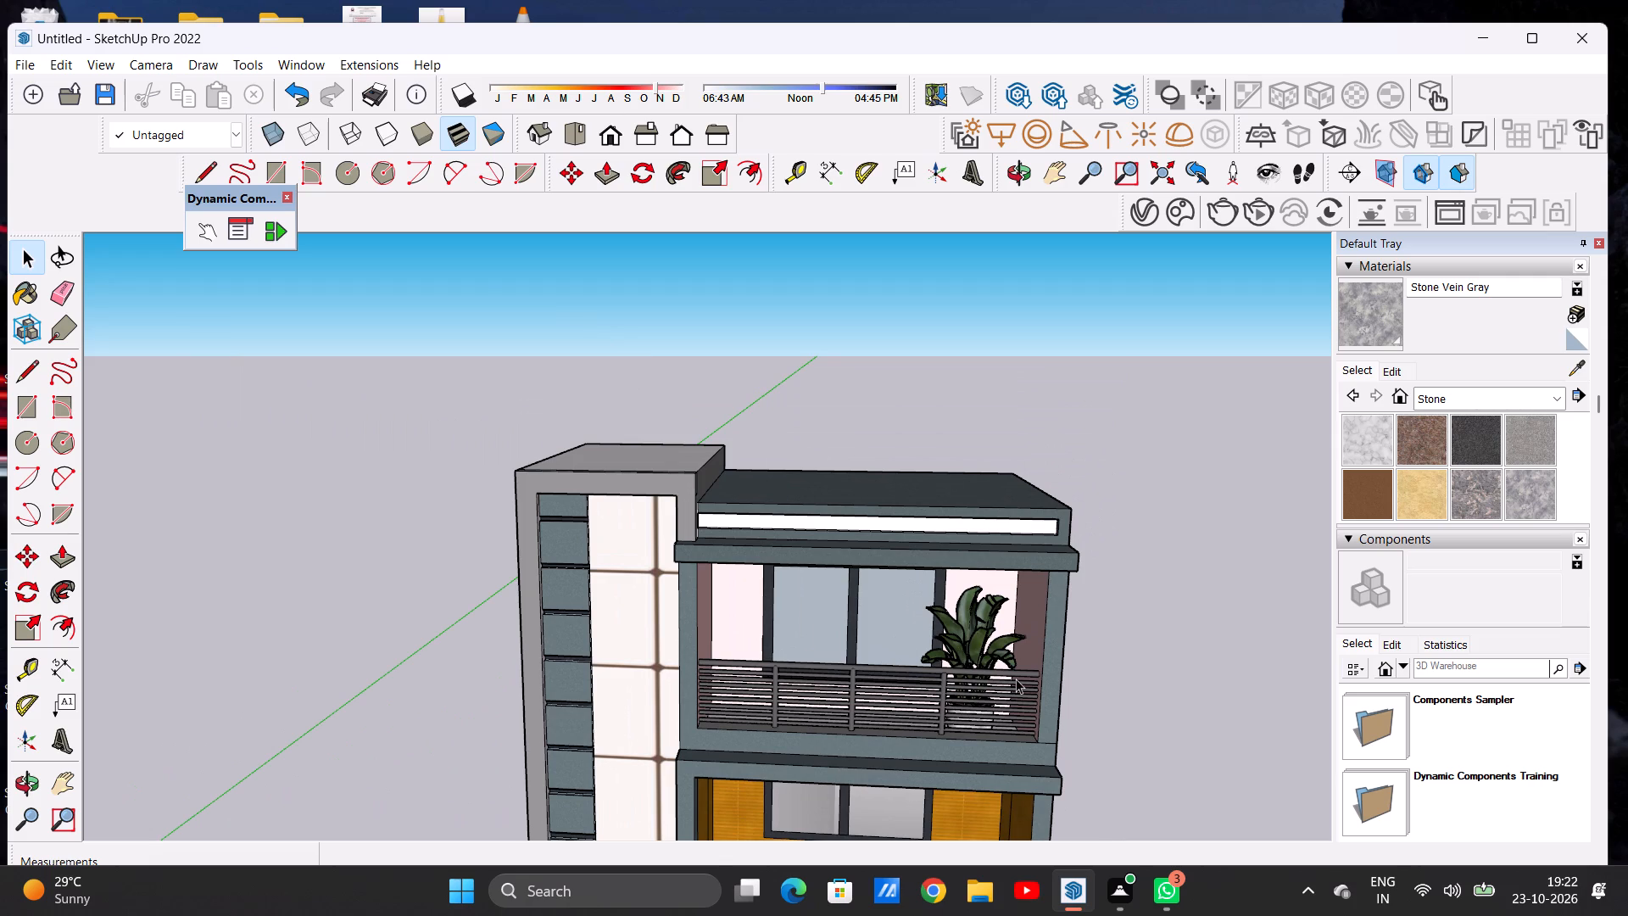
scroll(1016, 679, "down", 10)
scroll(993, 636, "up", 1)
scroll(991, 638, "down", 1)
scroll(991, 640, "up", 12)
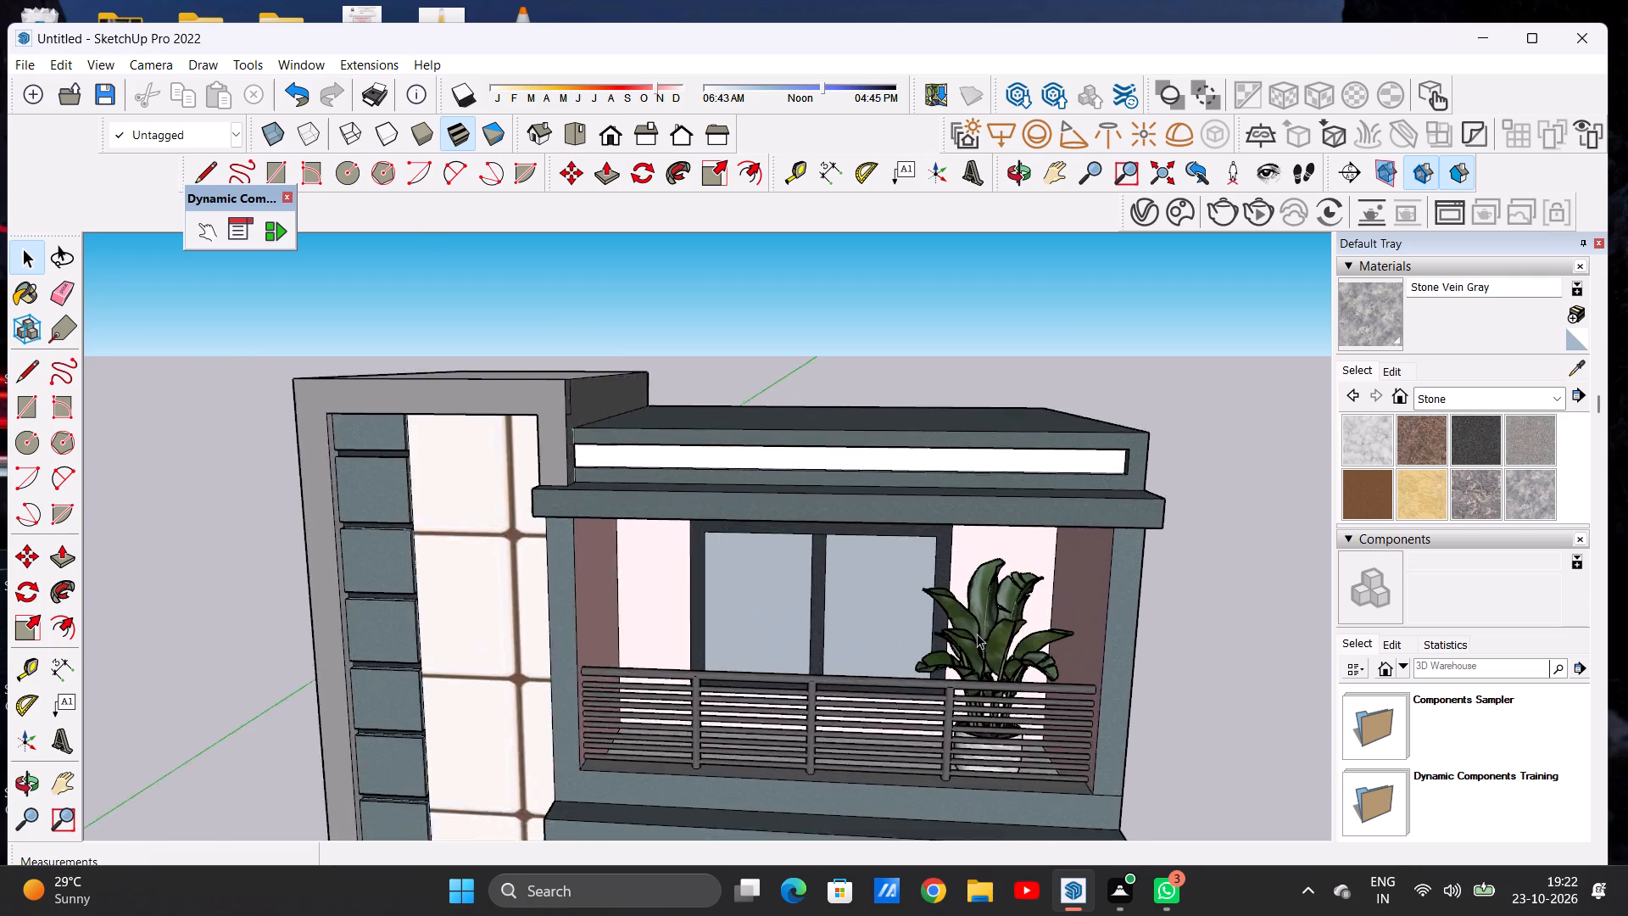
scroll(977, 634, "up", 2)
left_click(992, 612)
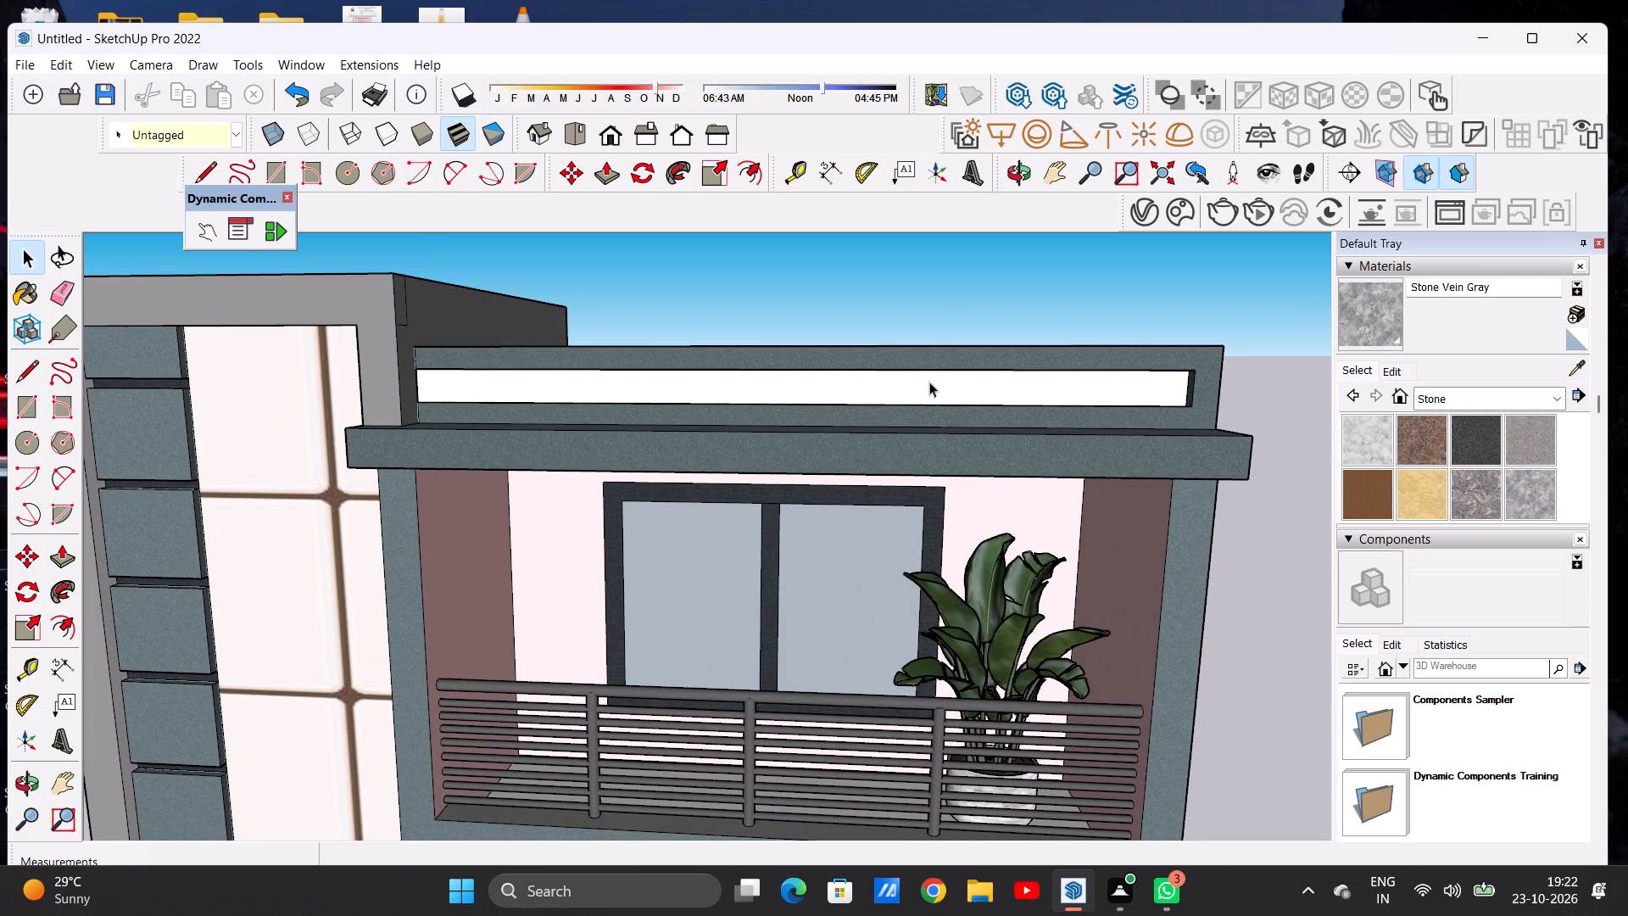
left_click(711, 177)
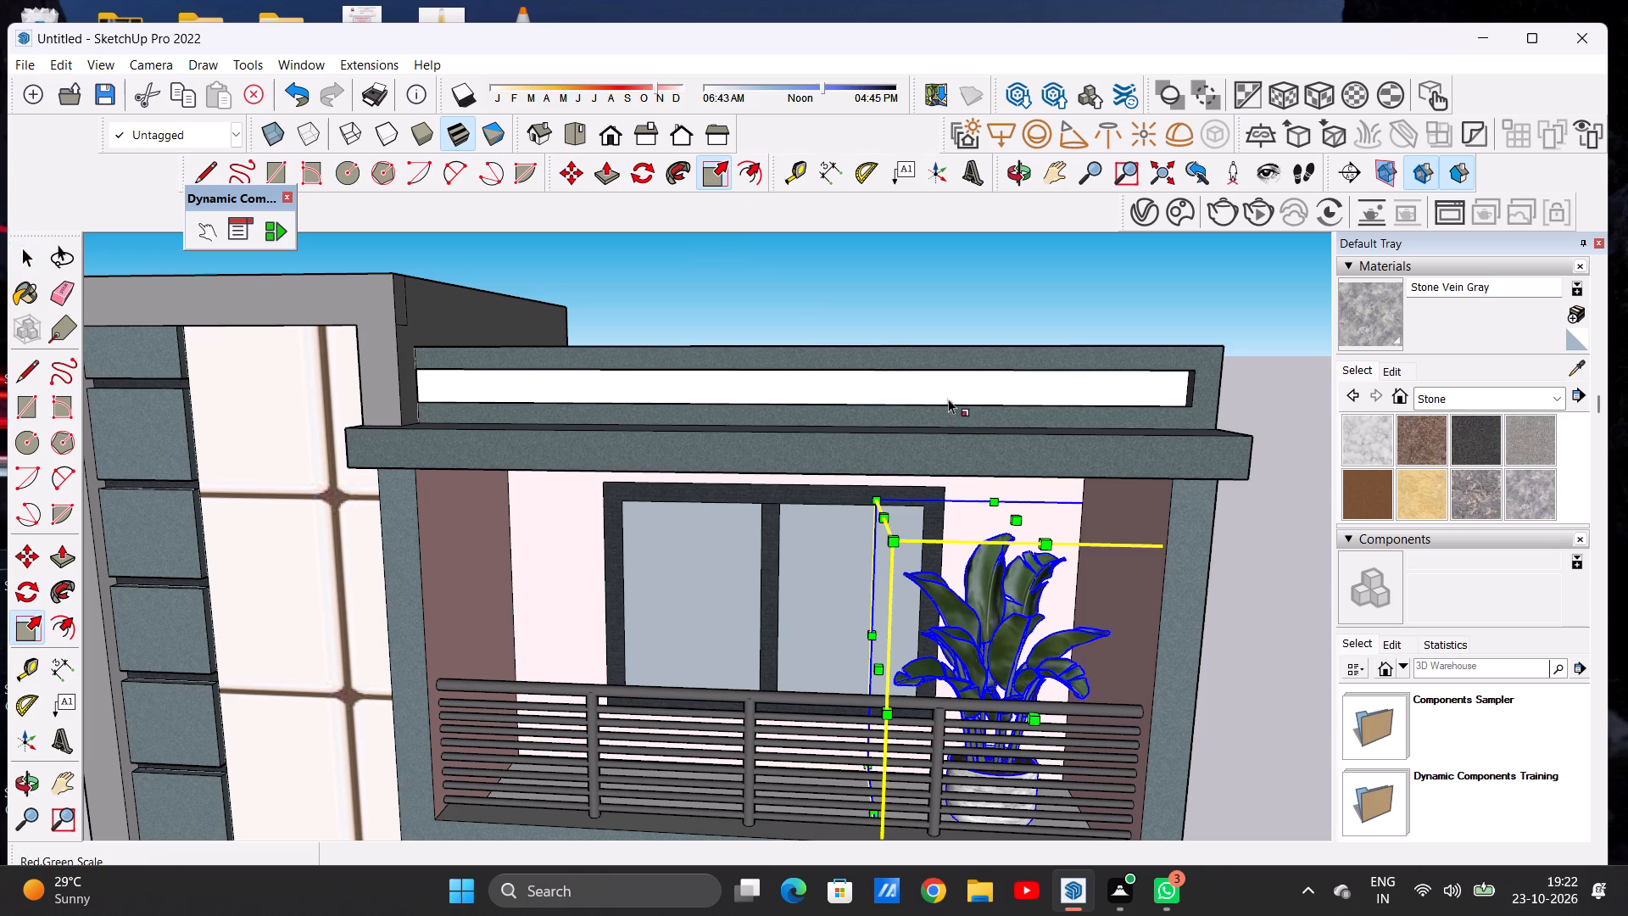
left_click(1013, 519)
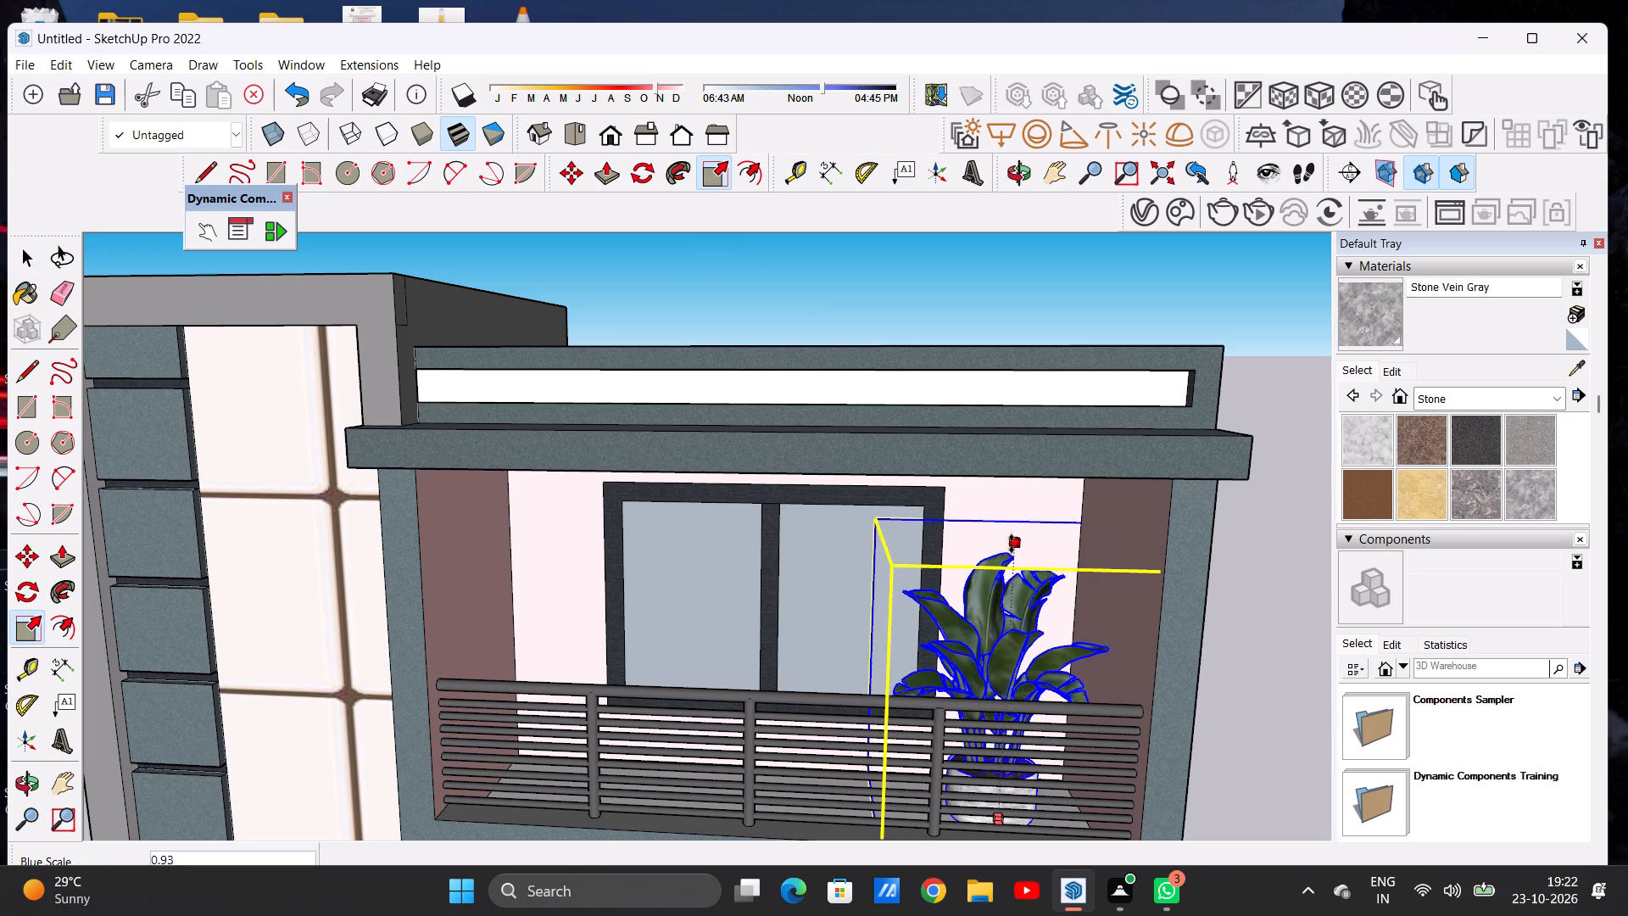
left_click(1010, 577)
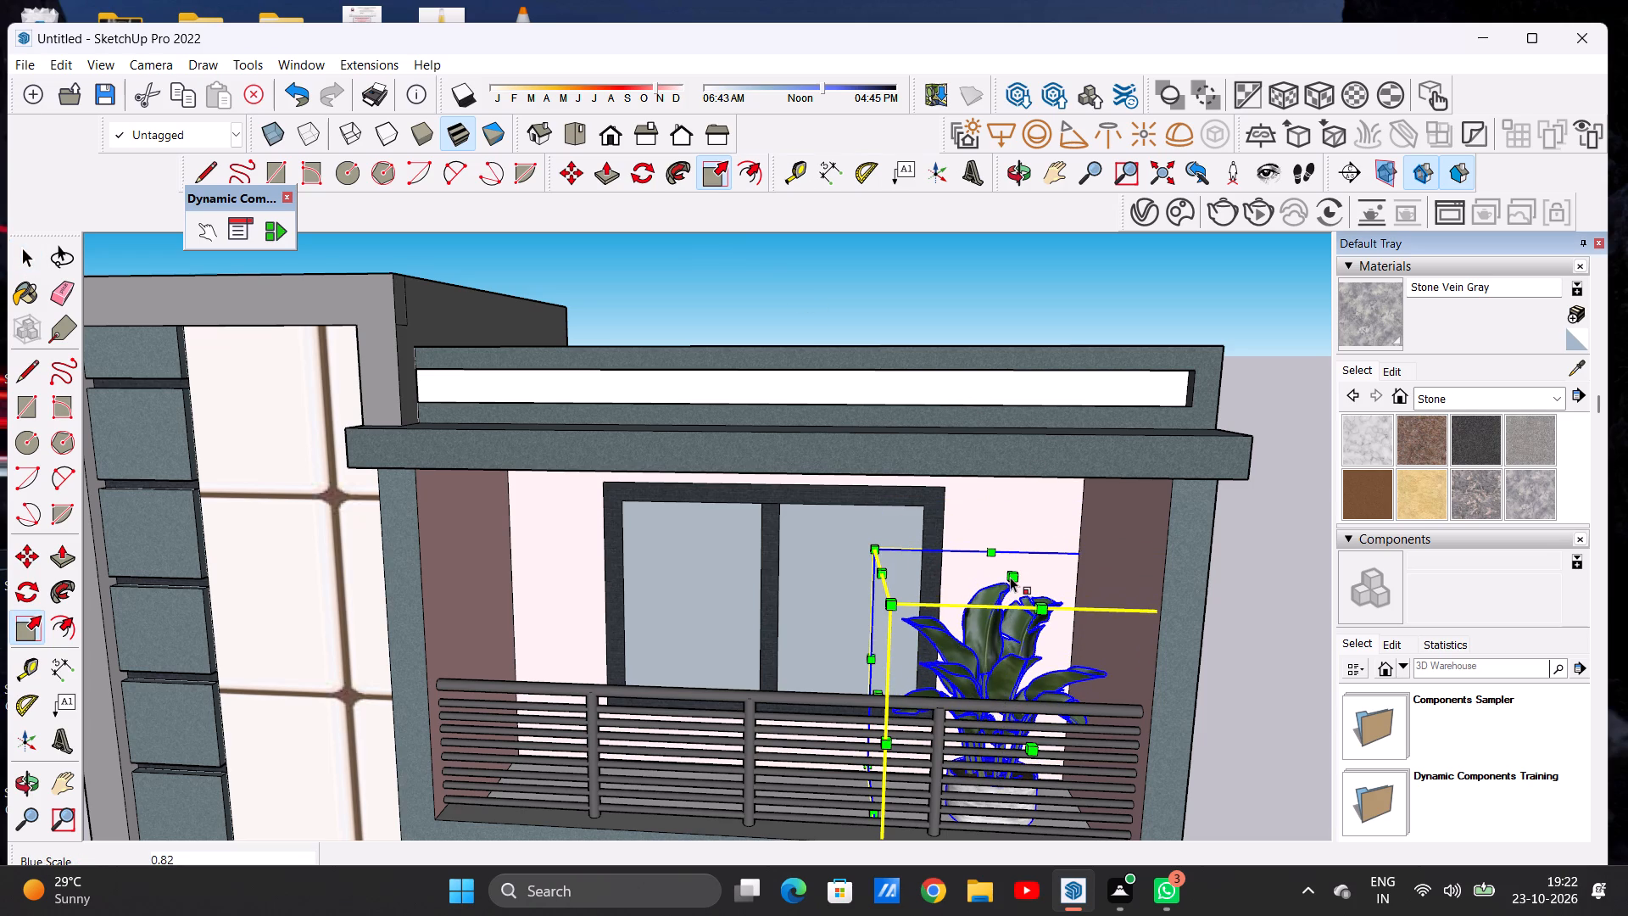
key("space")
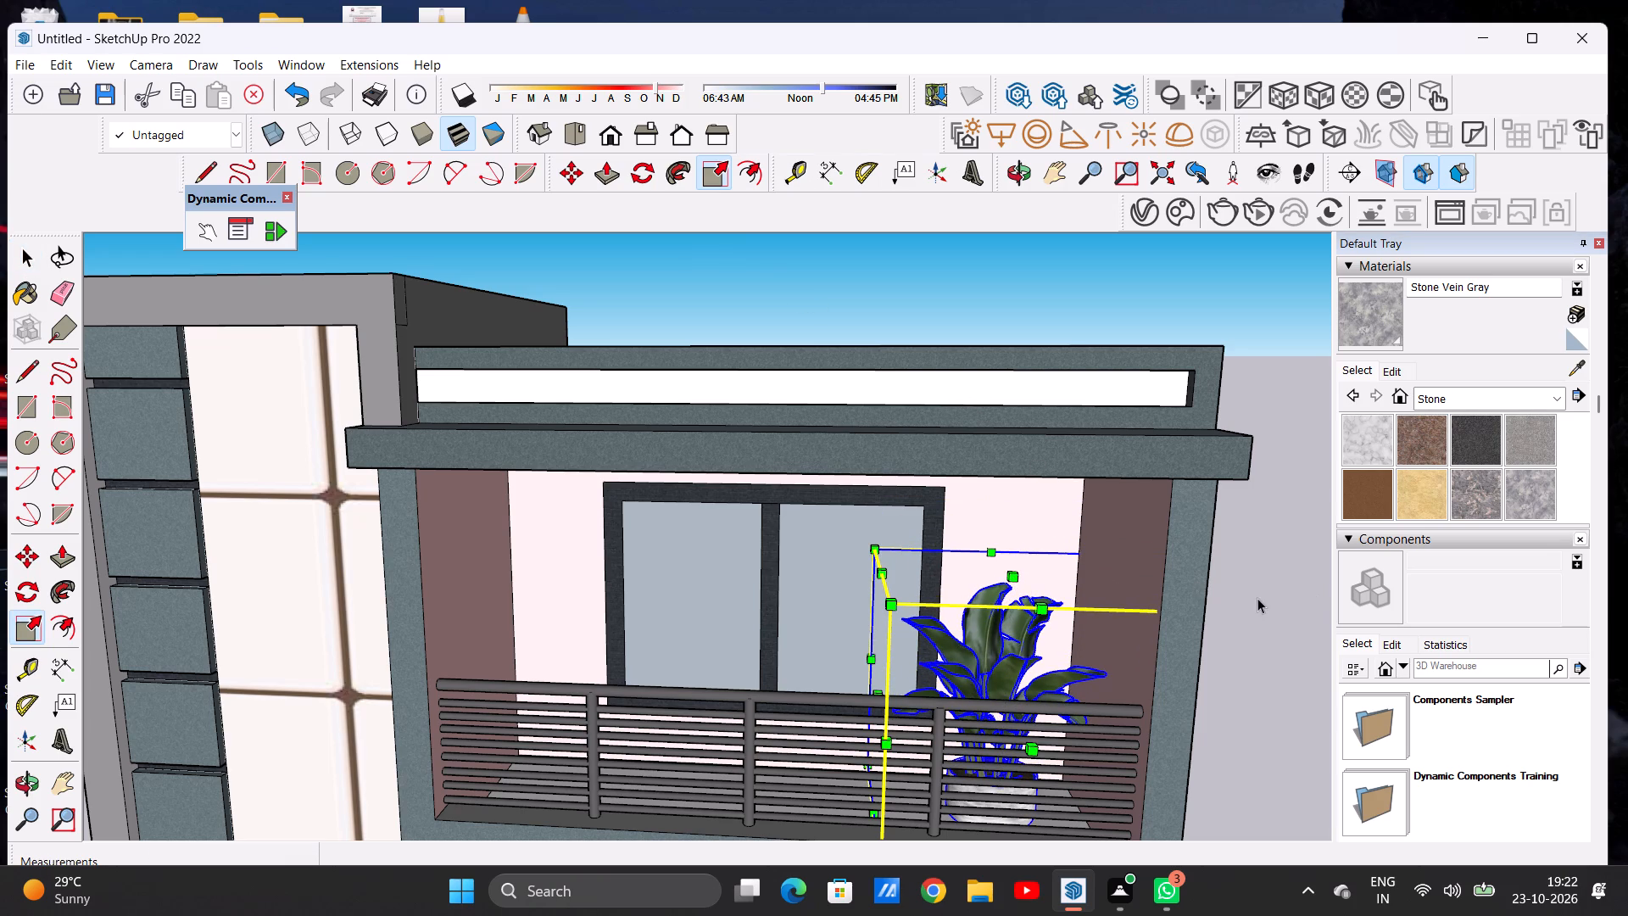
left_click(1257, 598)
Copy the potted plant about 6' 1/16" straight down to the wood-clad middle balcony, using the slab corners as reference points.
scroll(955, 572, "down", 15)
middle_click_drag(981, 631, 973, 601)
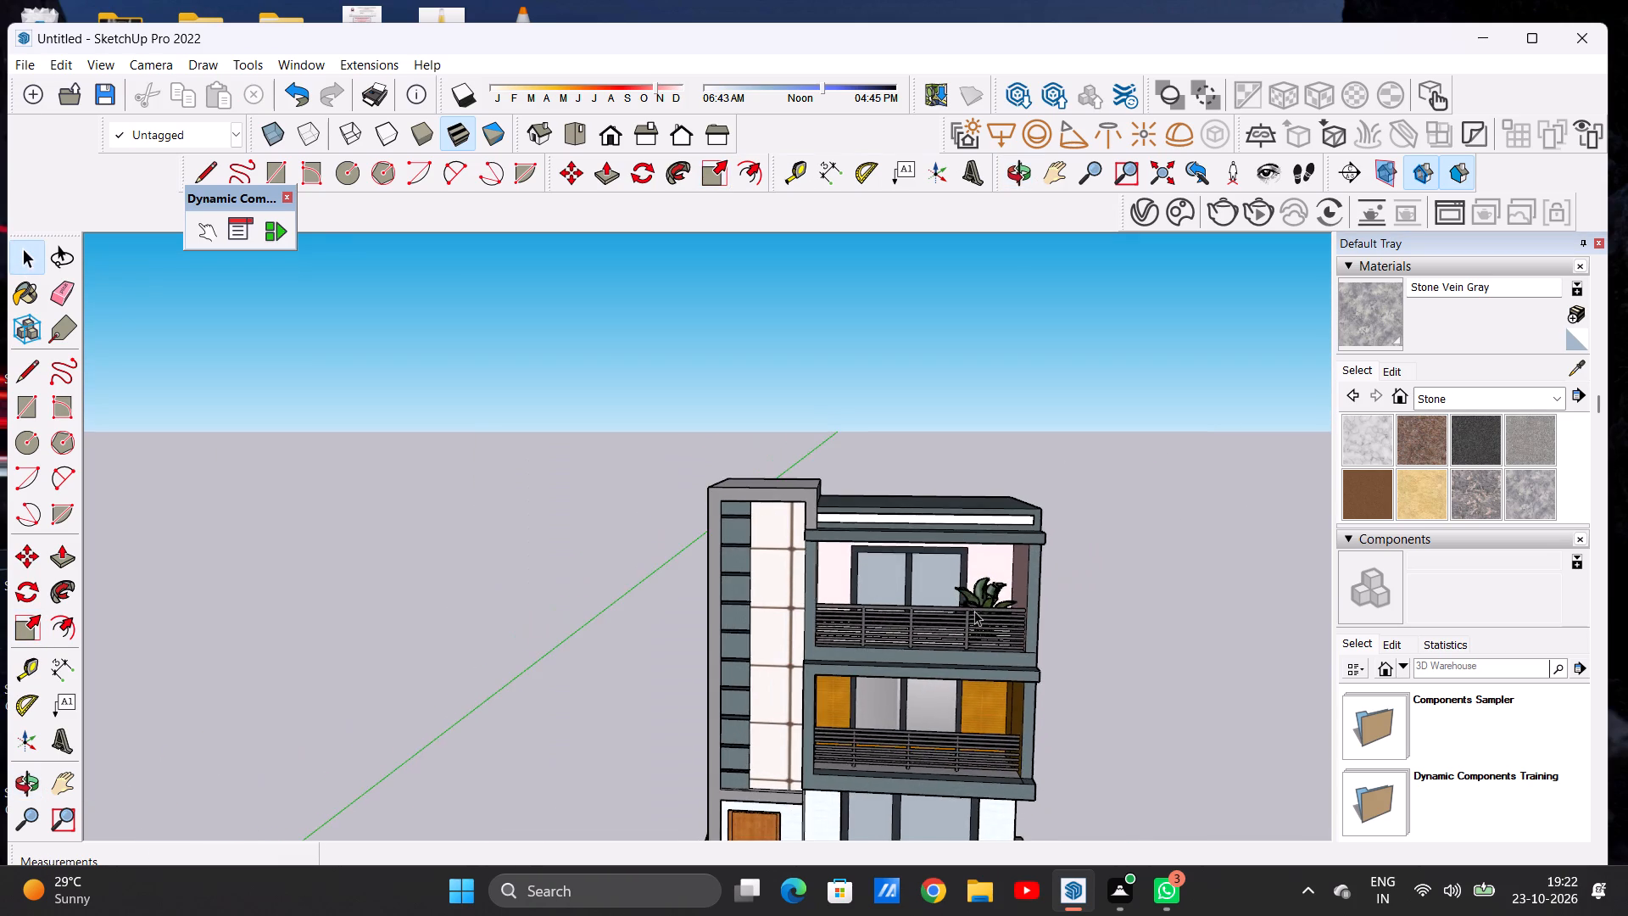
scroll(974, 611, "up", 2)
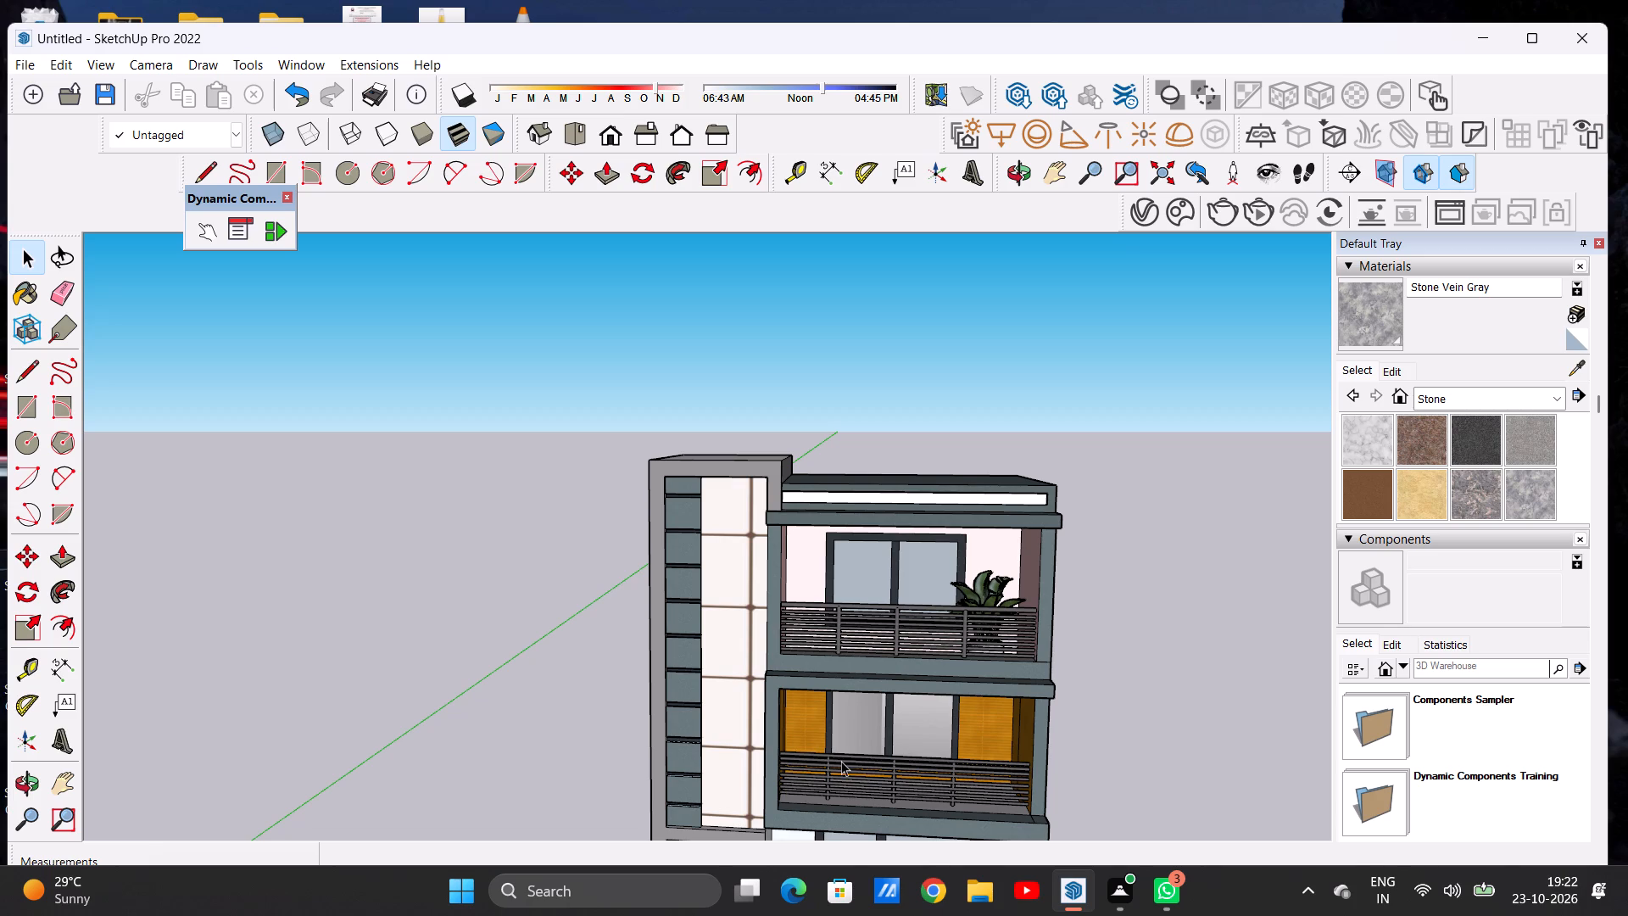
scroll(828, 673, "down", 7)
scroll(887, 665, "up", 2)
scroll(888, 667, "down", 1)
scroll(888, 667, "up", 17)
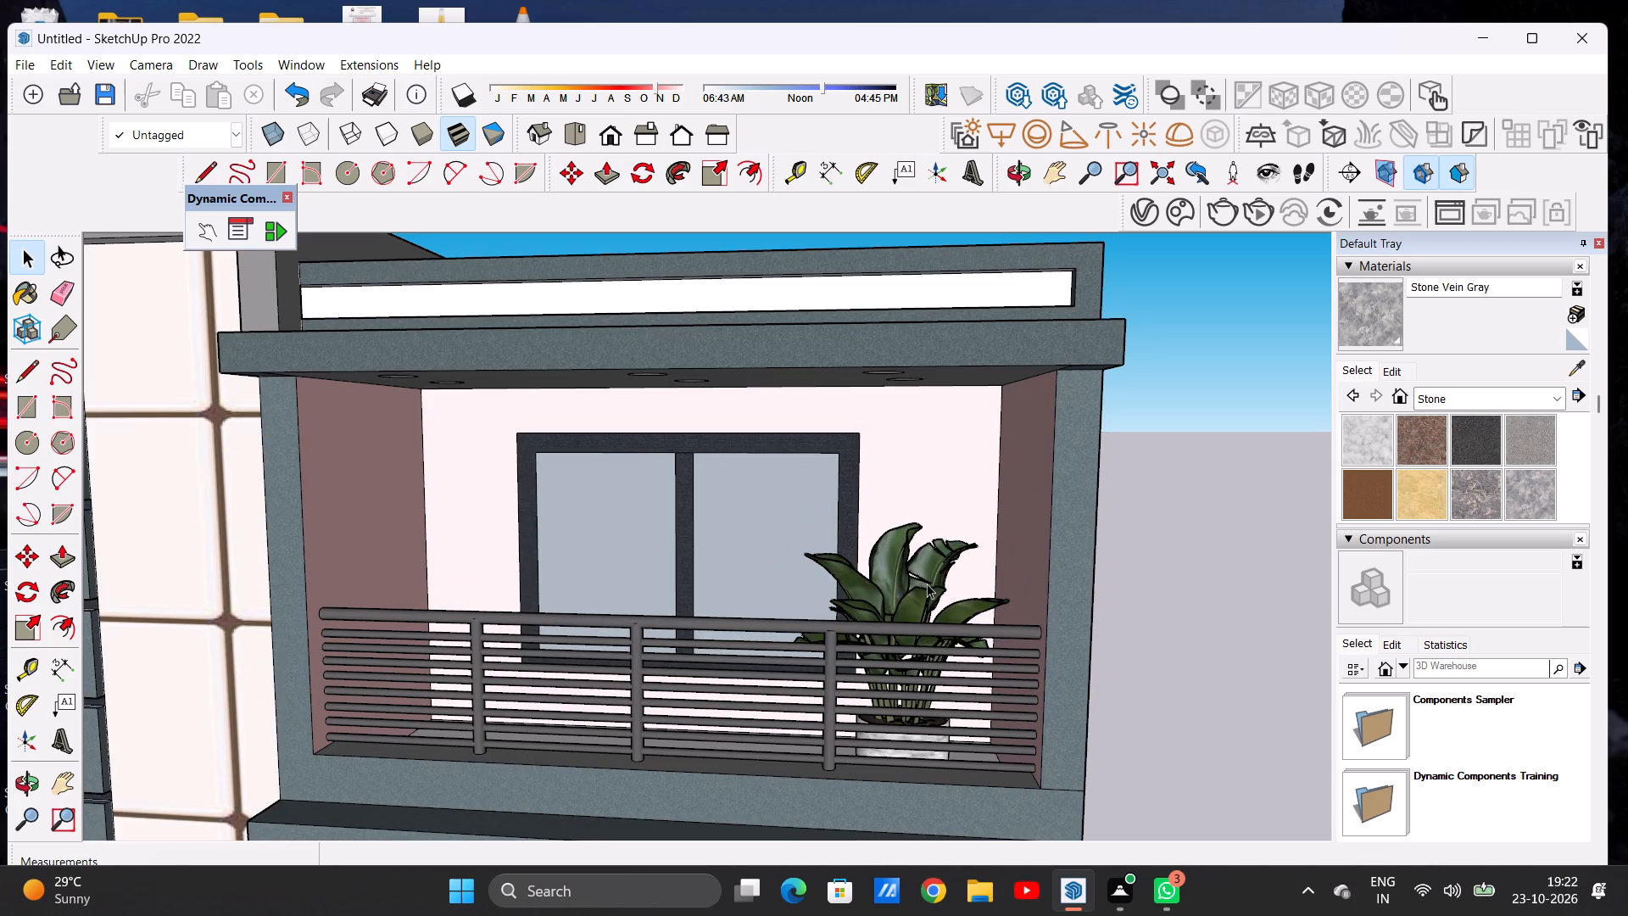
left_click(923, 582)
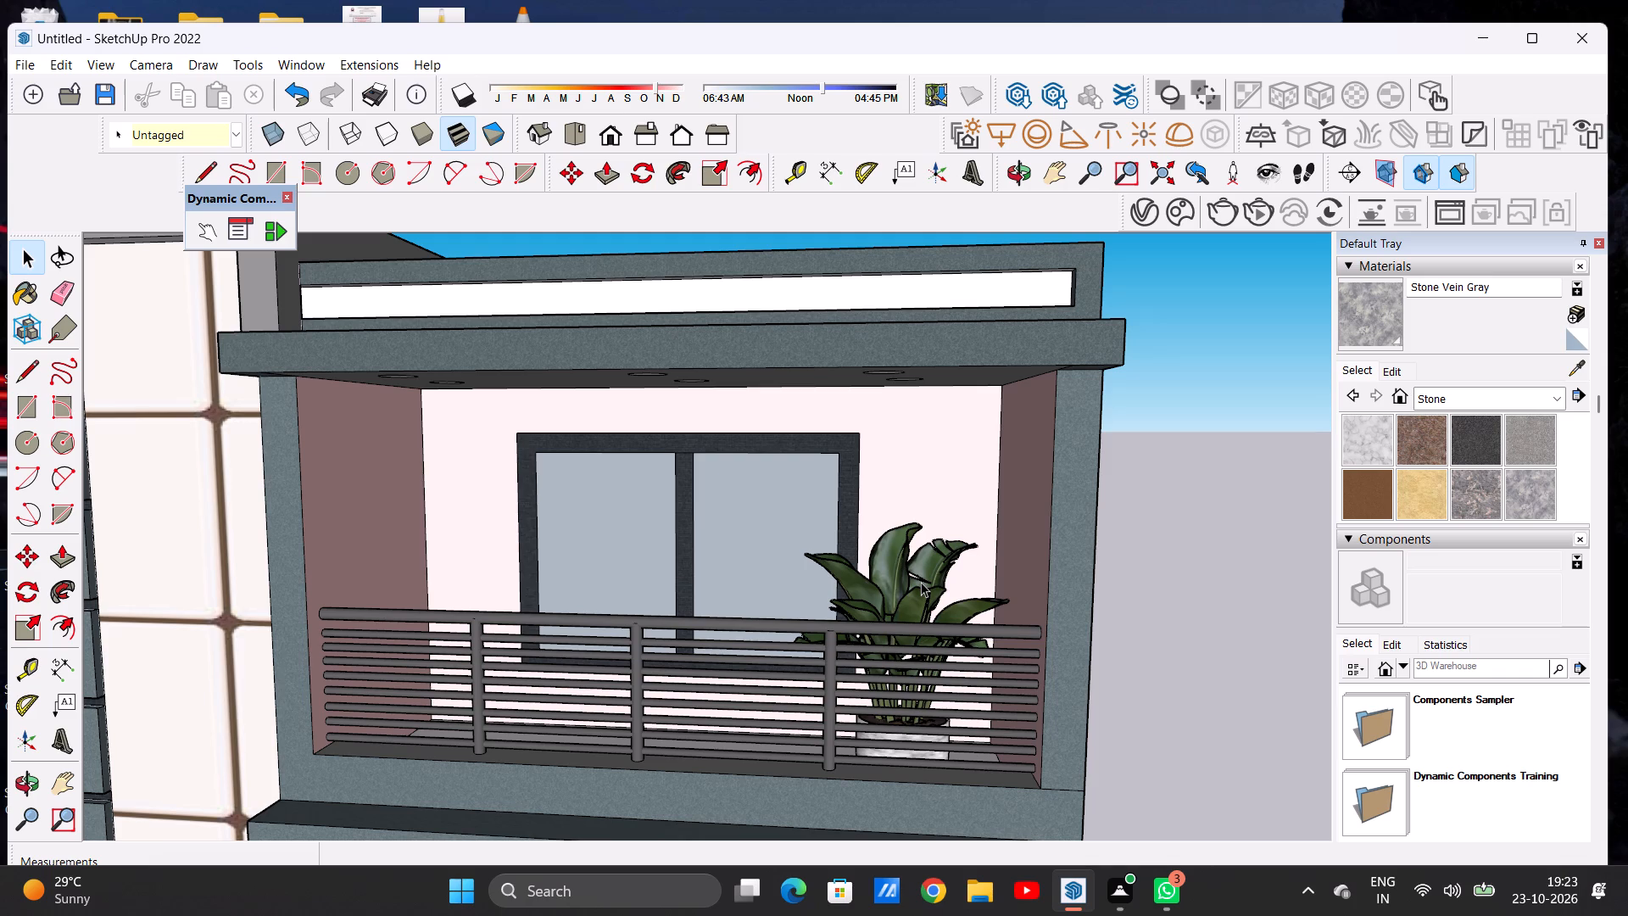
scroll(889, 598, "down", 7)
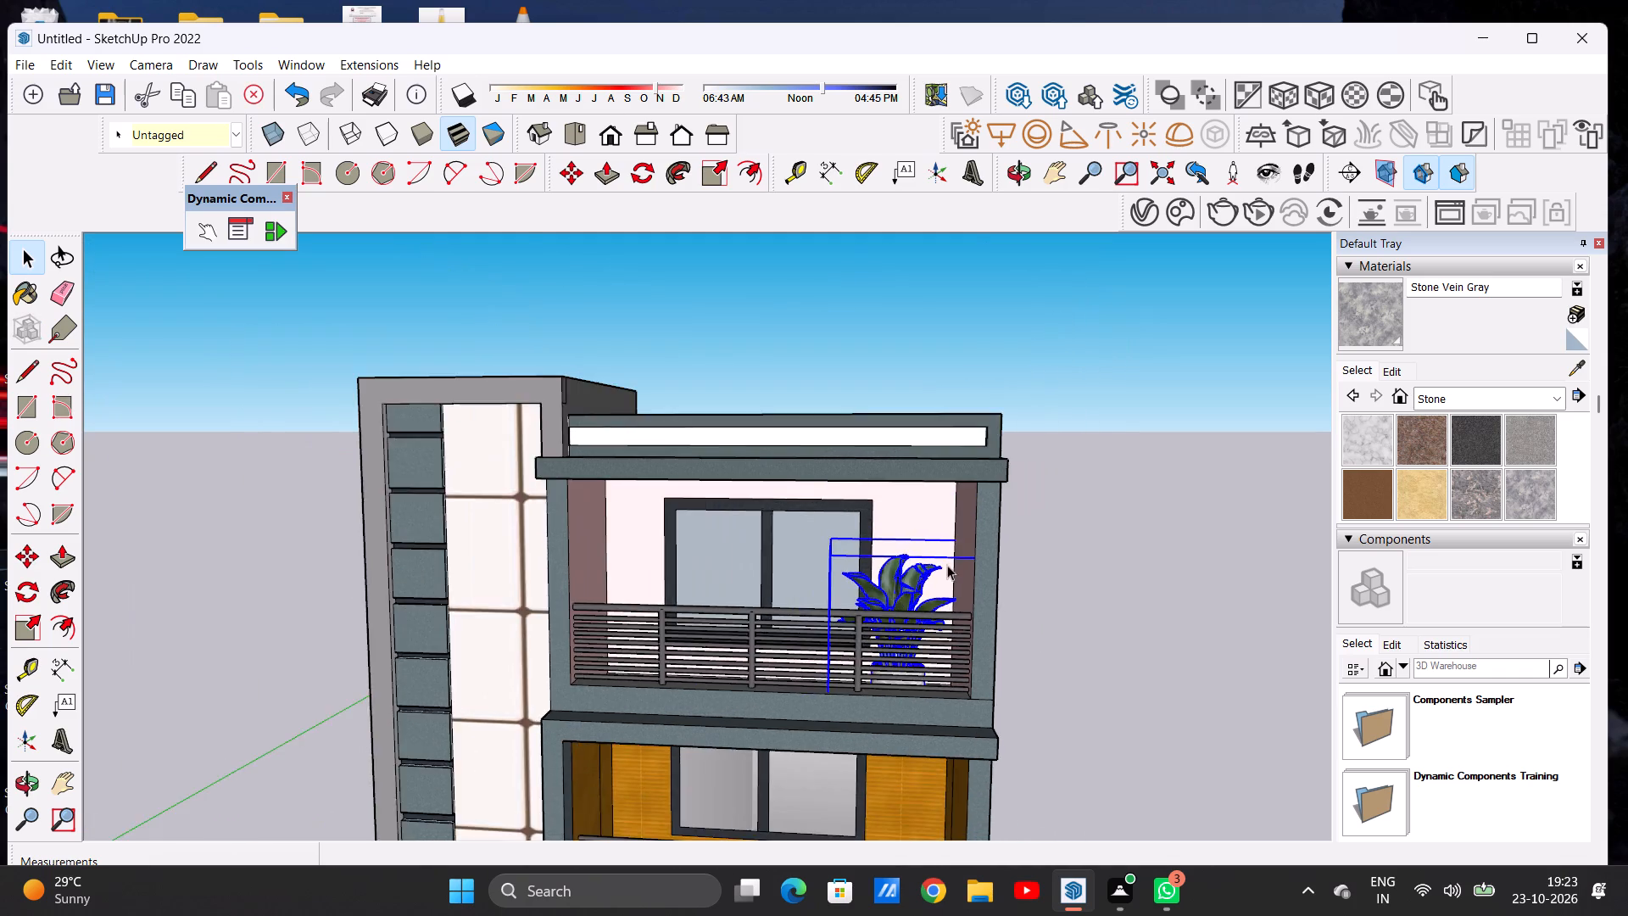
scroll(947, 565, "down", 9)
scroll(947, 561, "up", 6)
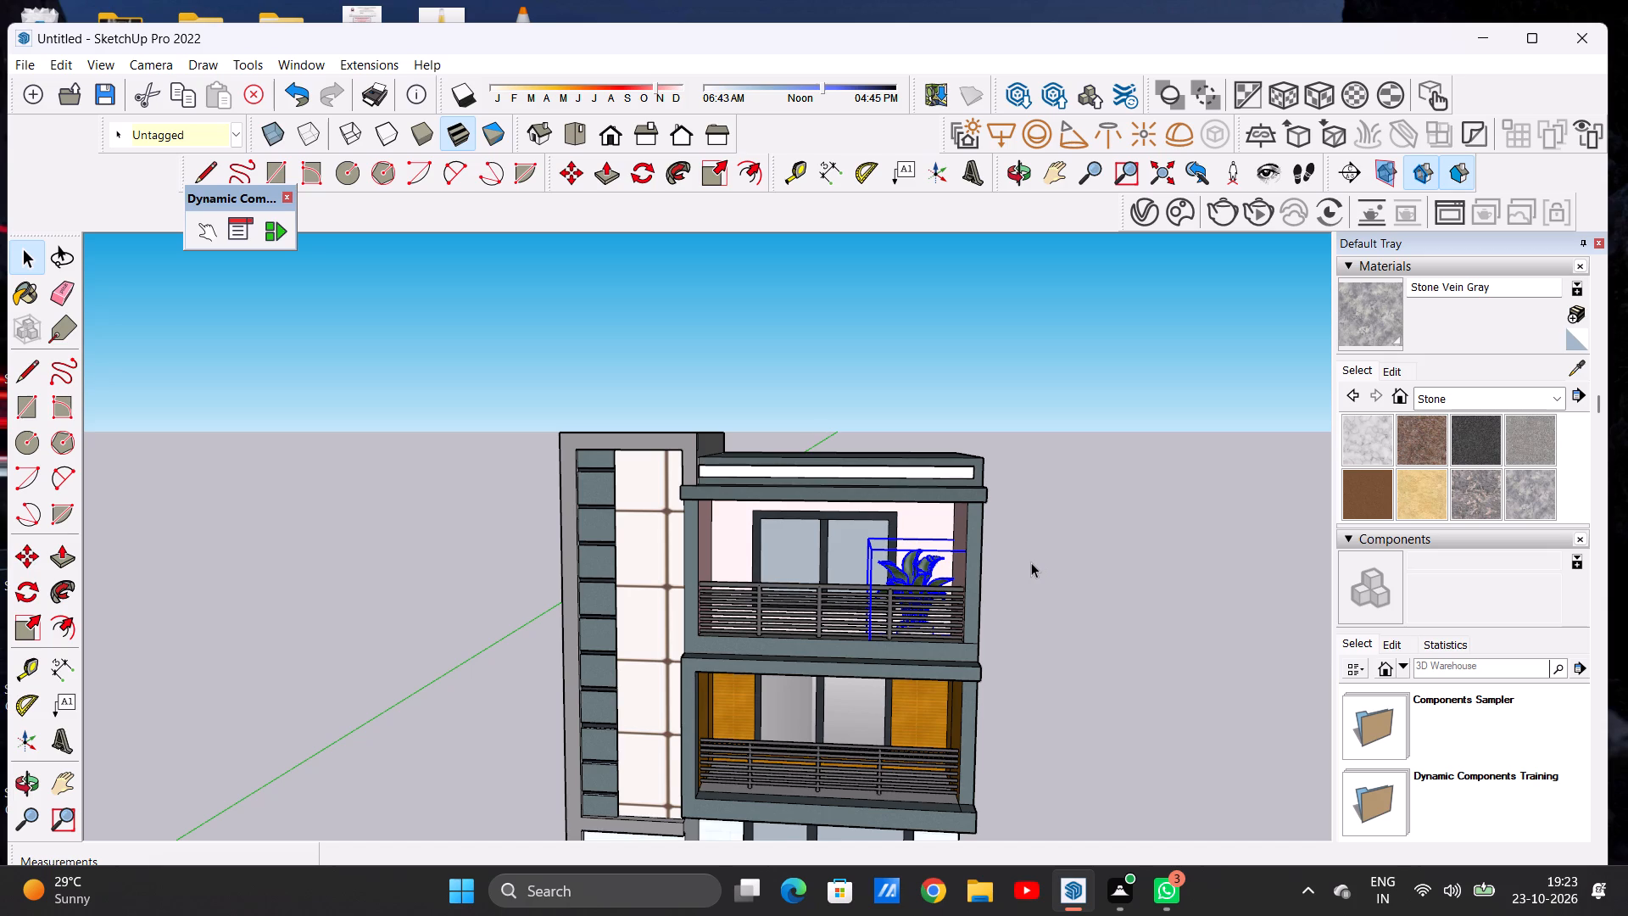
key("m")
left_click(980, 662)
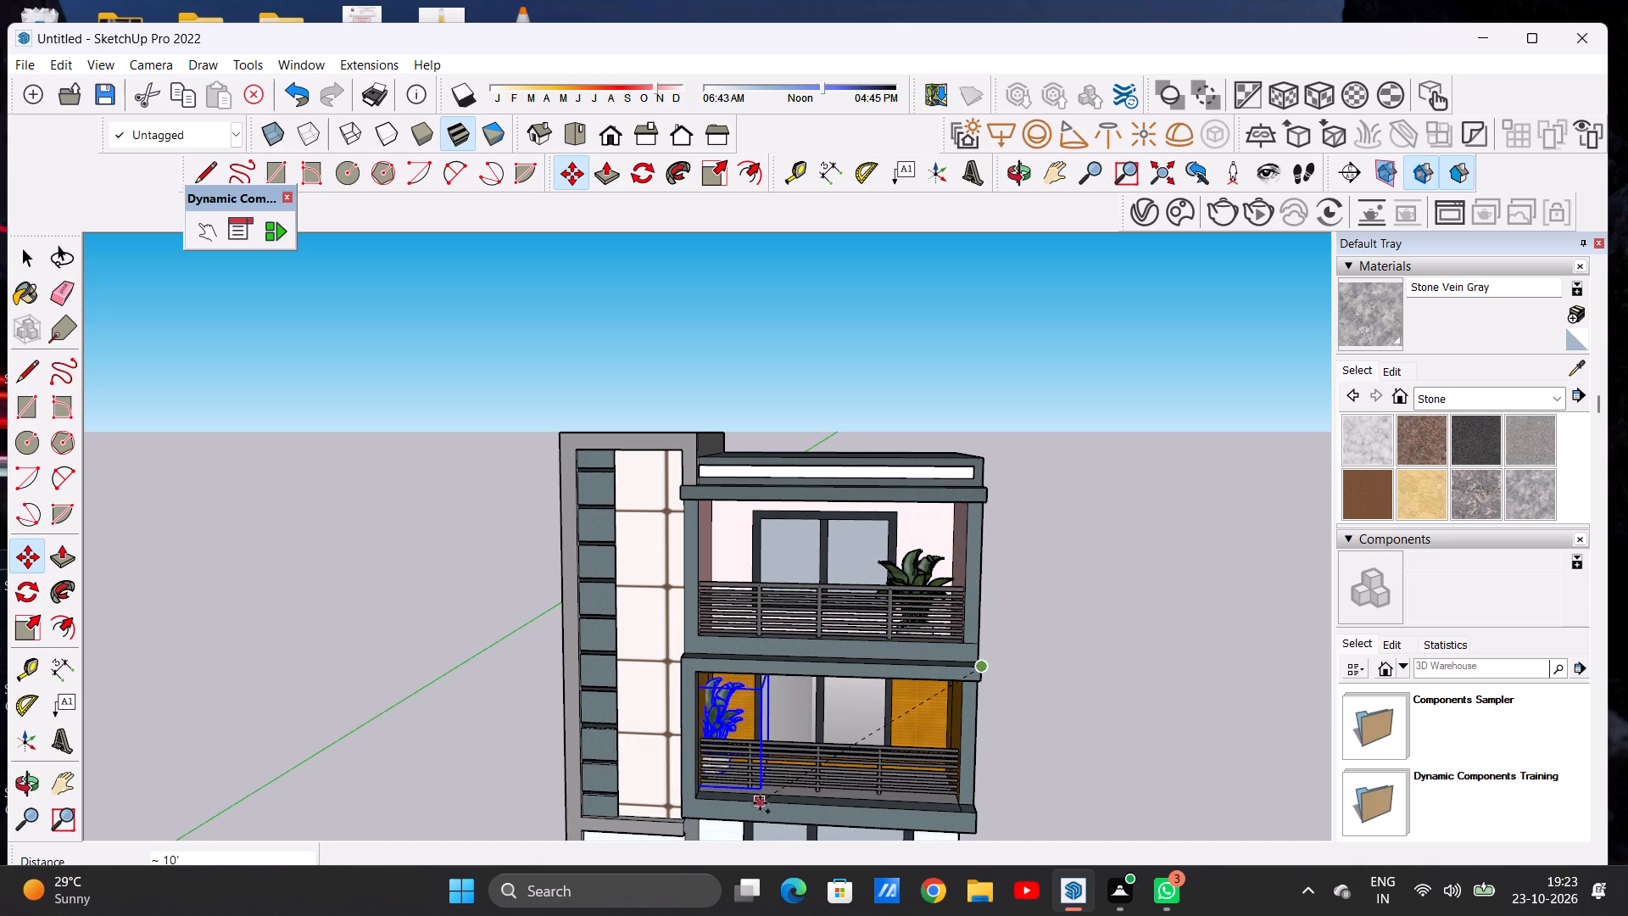
left_click(977, 820)
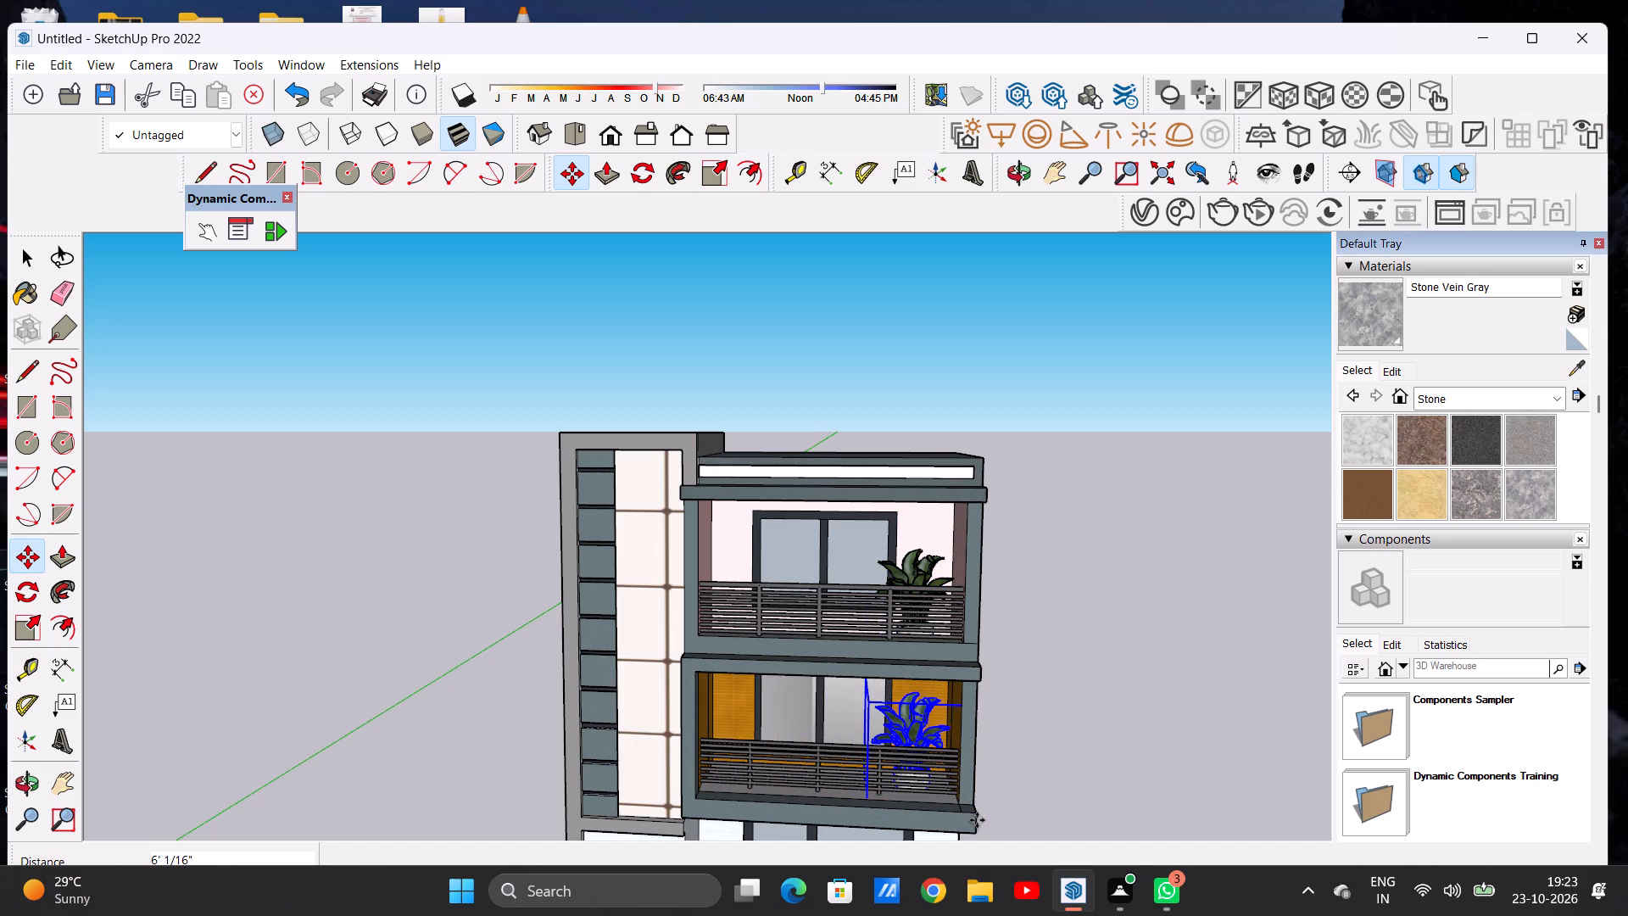
key("space")
left_click(1072, 730)
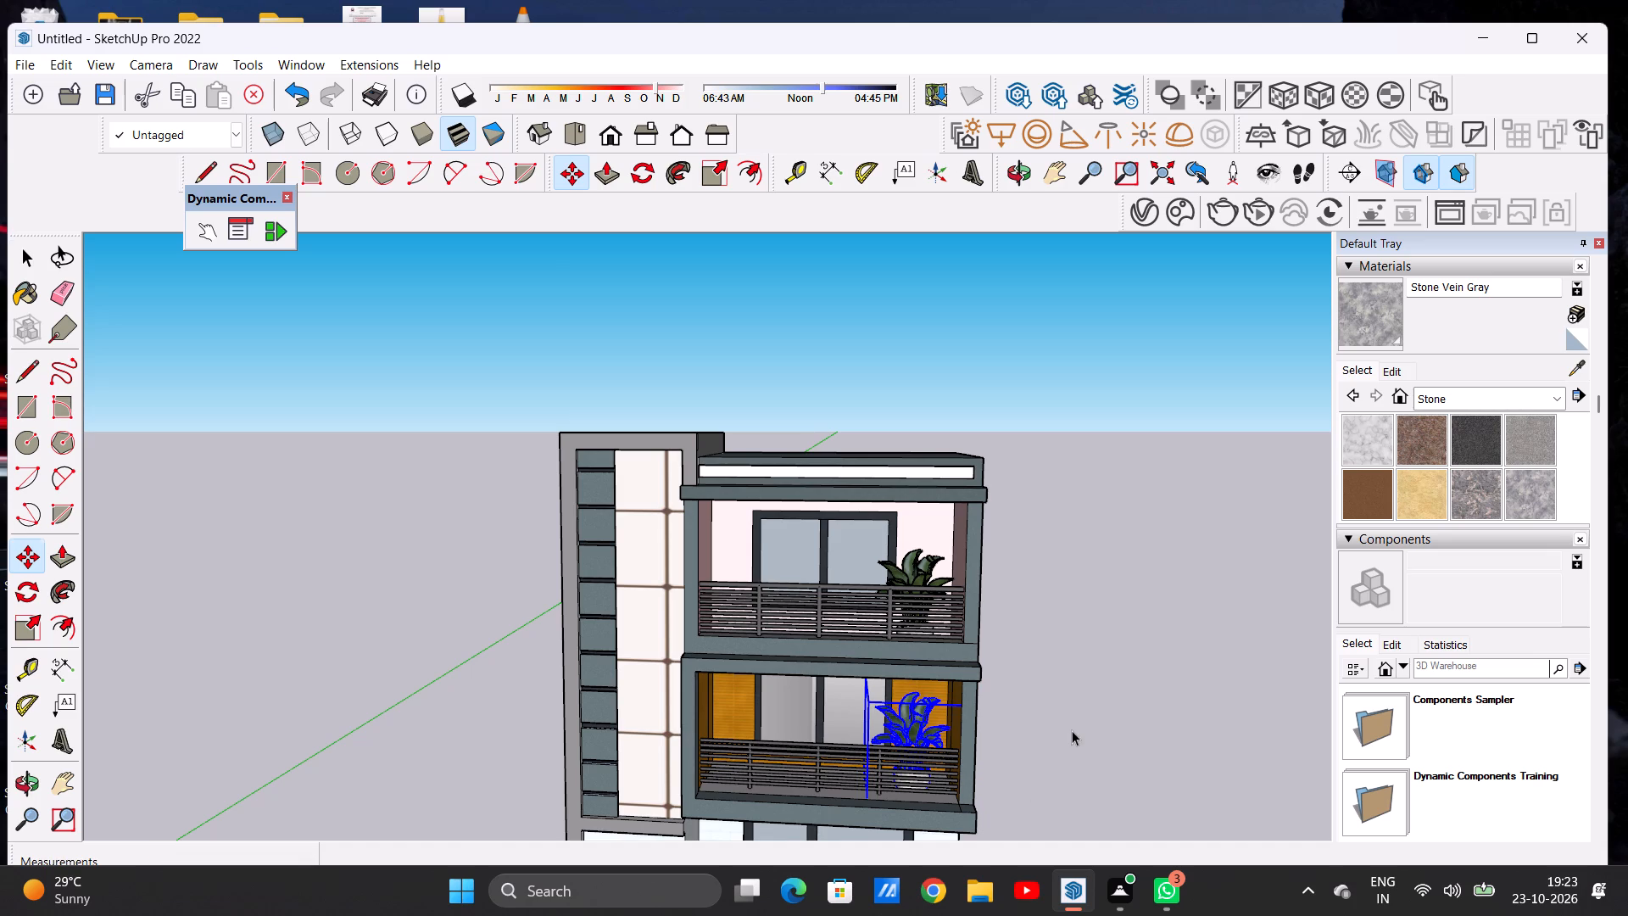
Examine the copied plant's placement on the middle balcony floor up close, and both balconies in the standard front view.
scroll(865, 737, "up", 13)
middle_click_drag(808, 732, 973, 739)
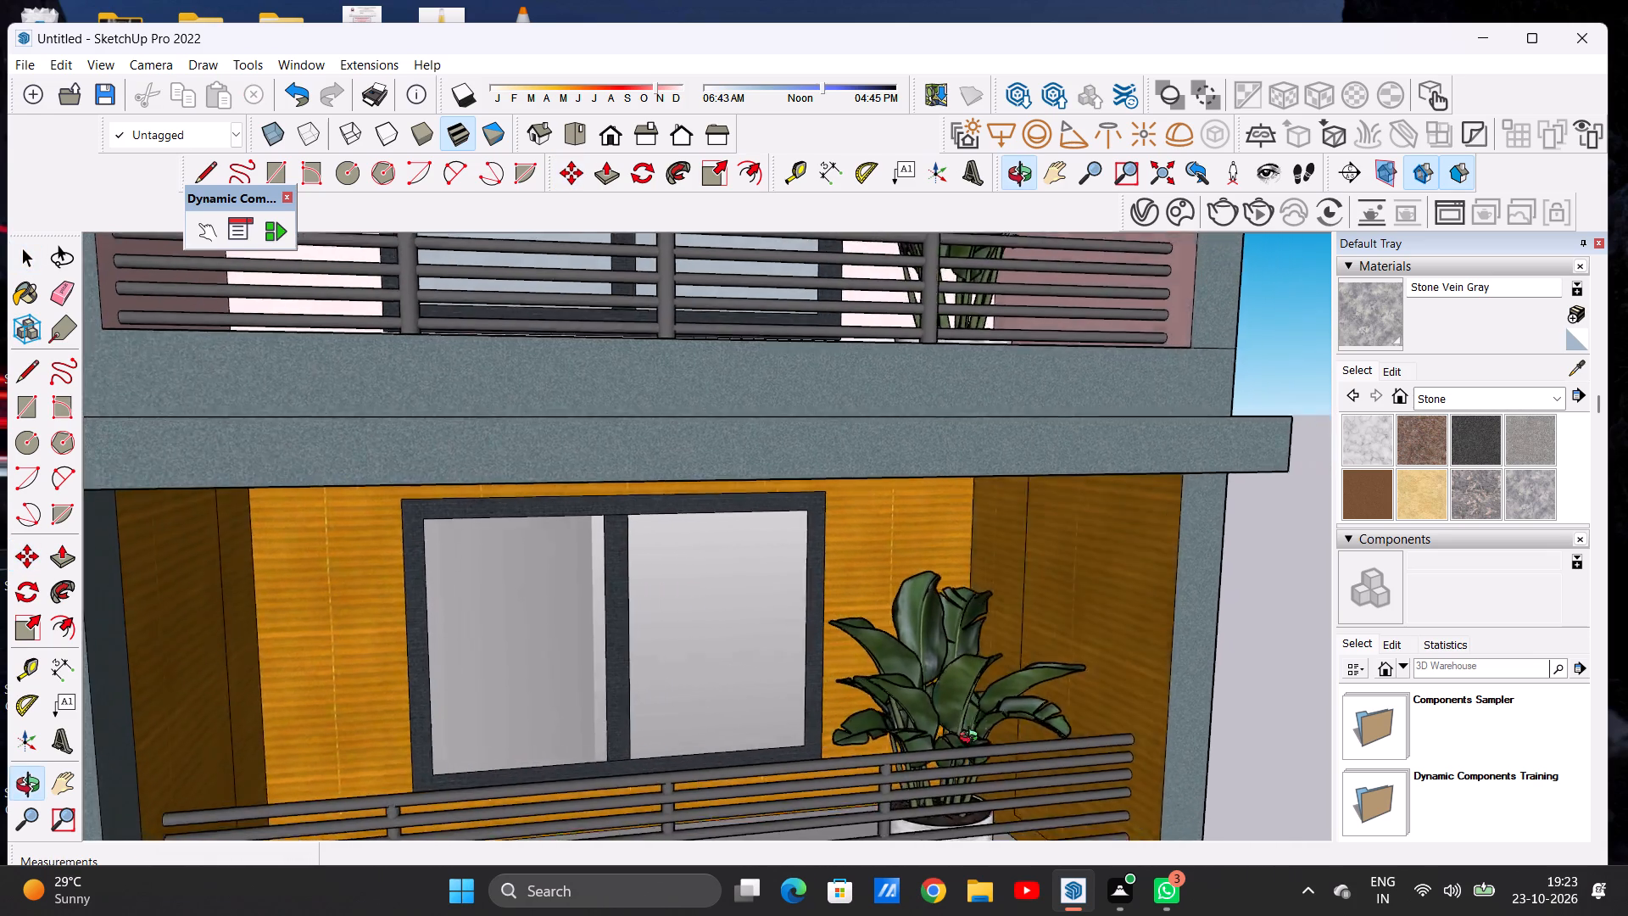
middle_click_drag(973, 739, 1068, 729)
scroll(925, 712, "down", 12)
middle_click_drag(878, 707, 944, 815)
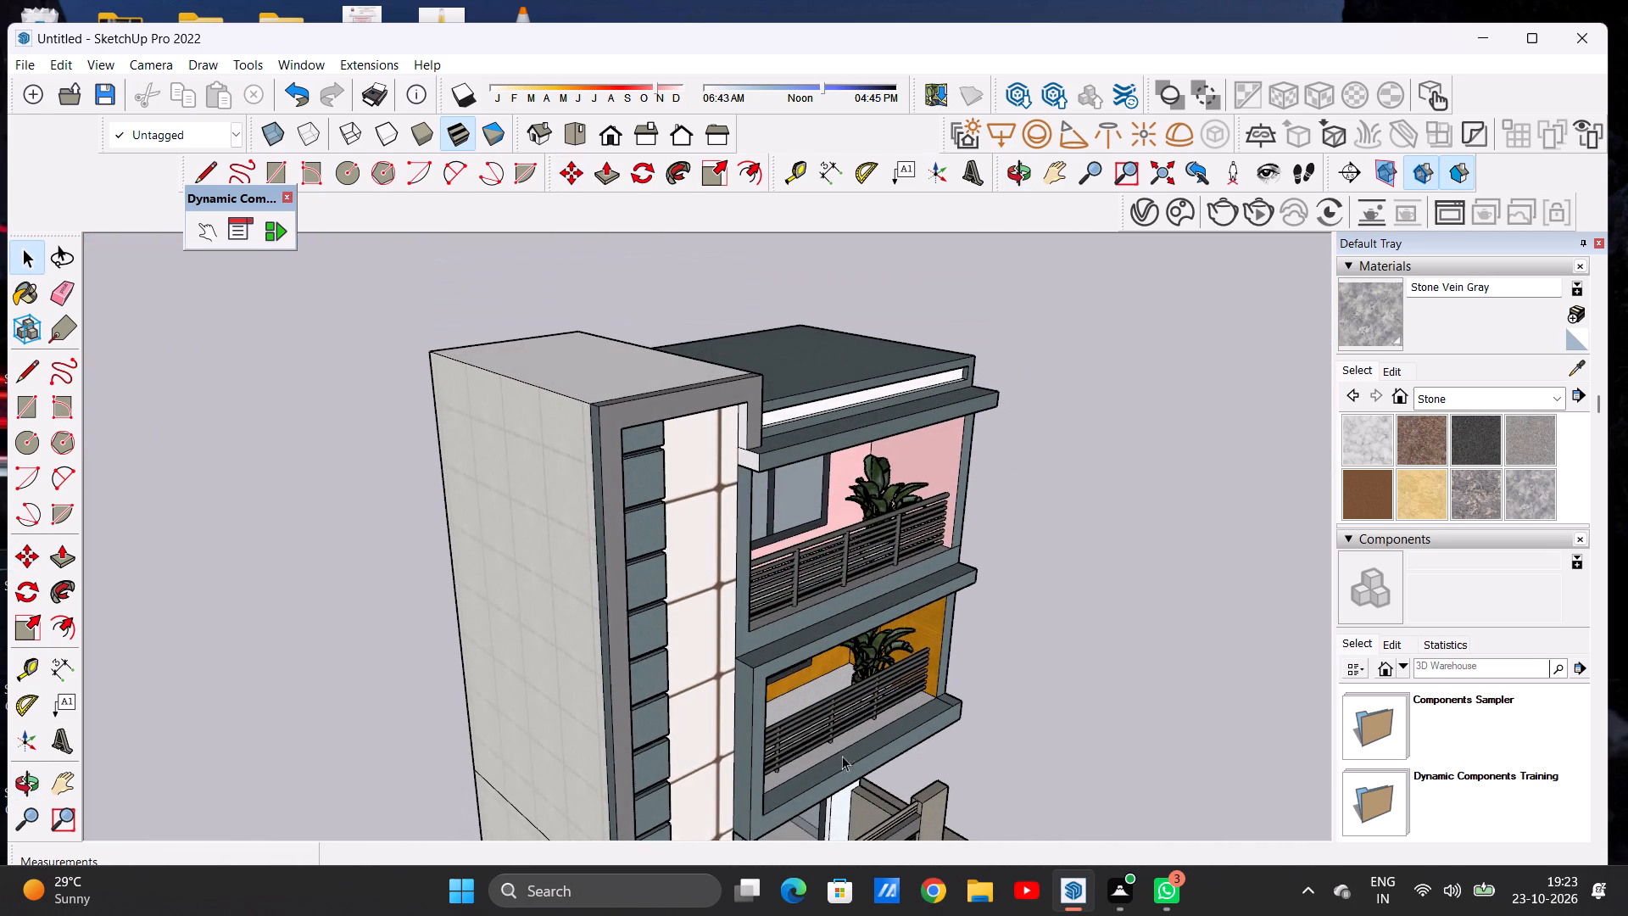
scroll(839, 723, "up", 12)
scroll(834, 668, "down", 1)
scroll(834, 668, "up", 6)
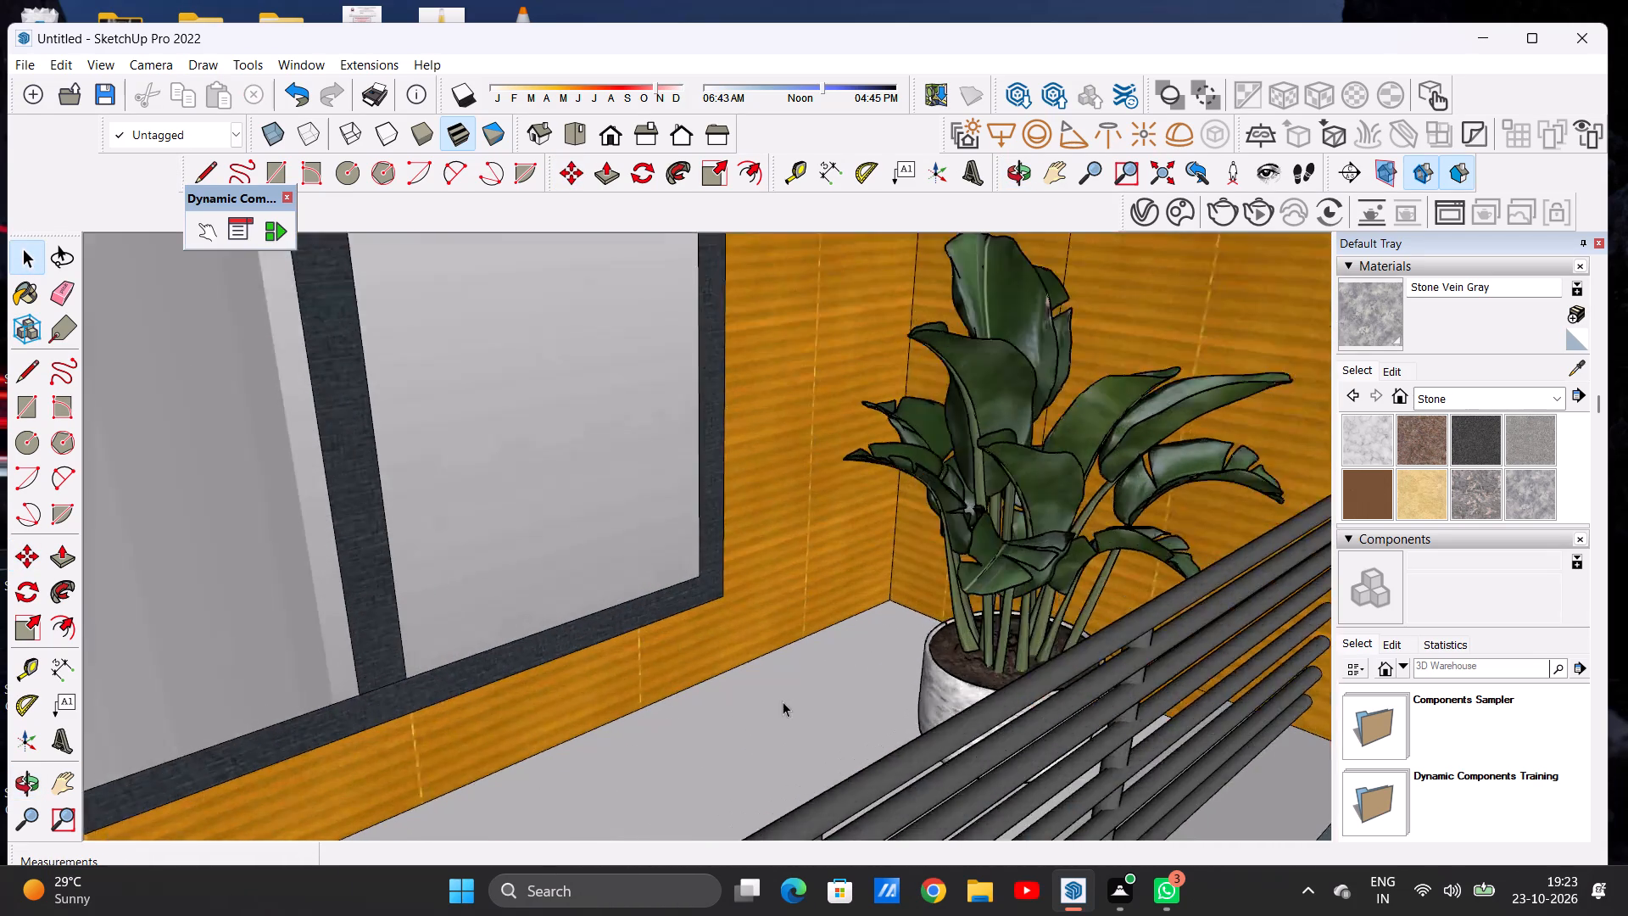
middle_click_drag(767, 704, 940, 604)
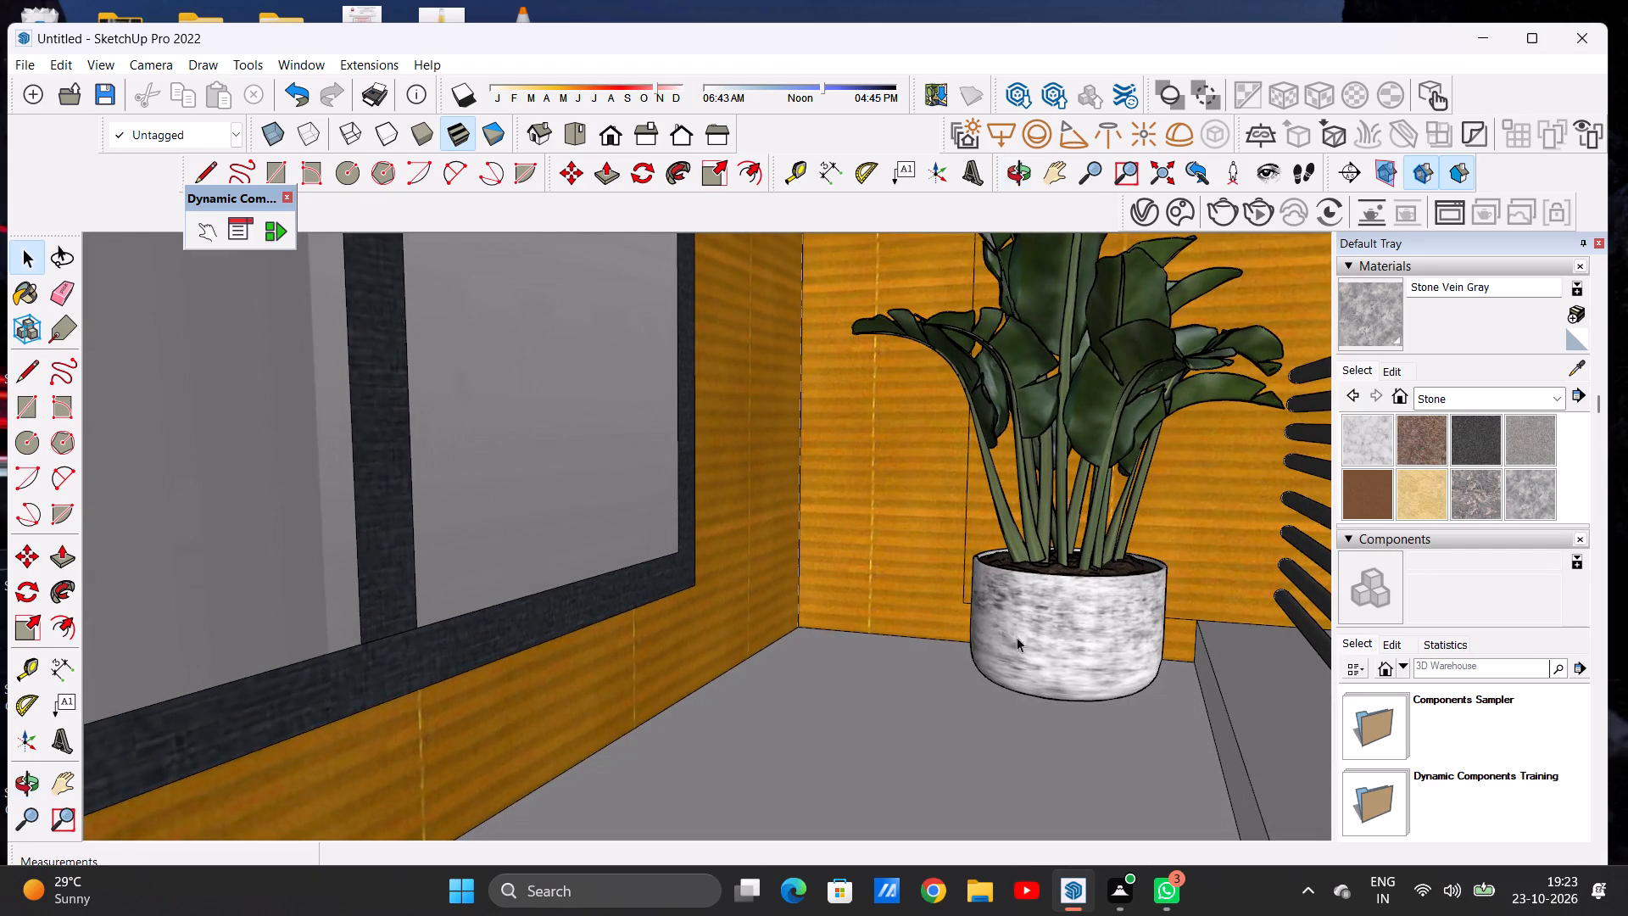
left_click(1037, 656)
scroll(885, 736, "down", 5)
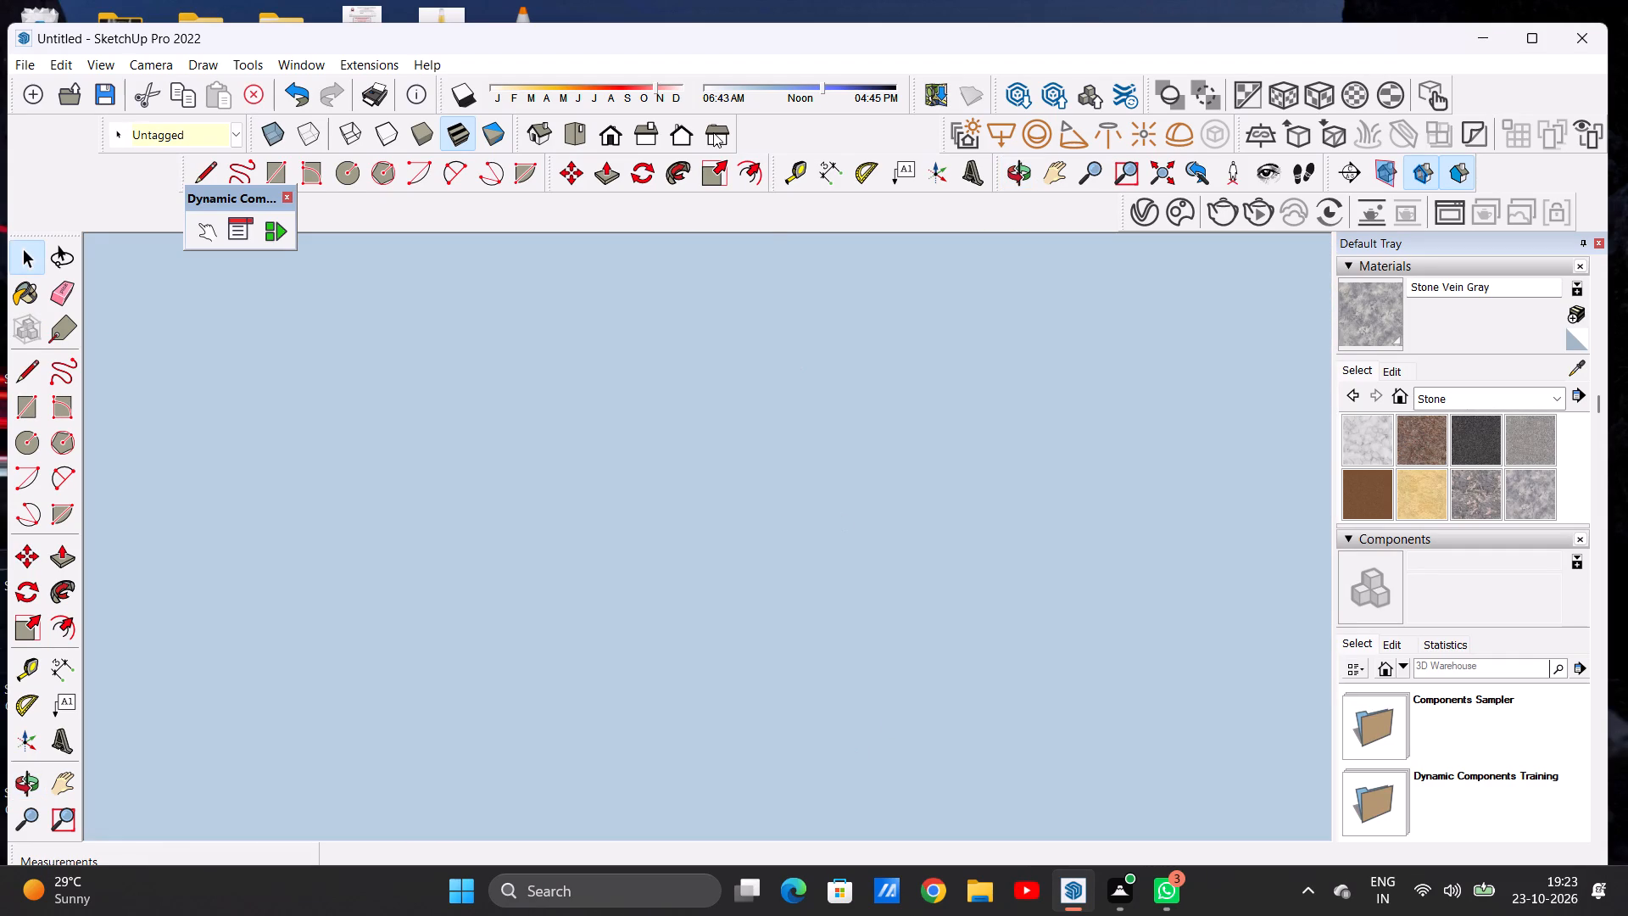
left_click(605, 126)
scroll(640, 511, "down", 12)
scroll(733, 604, "up", 1)
scroll(733, 604, "down", 3)
scroll(735, 604, "up", 1)
scroll(735, 604, "down", 1)
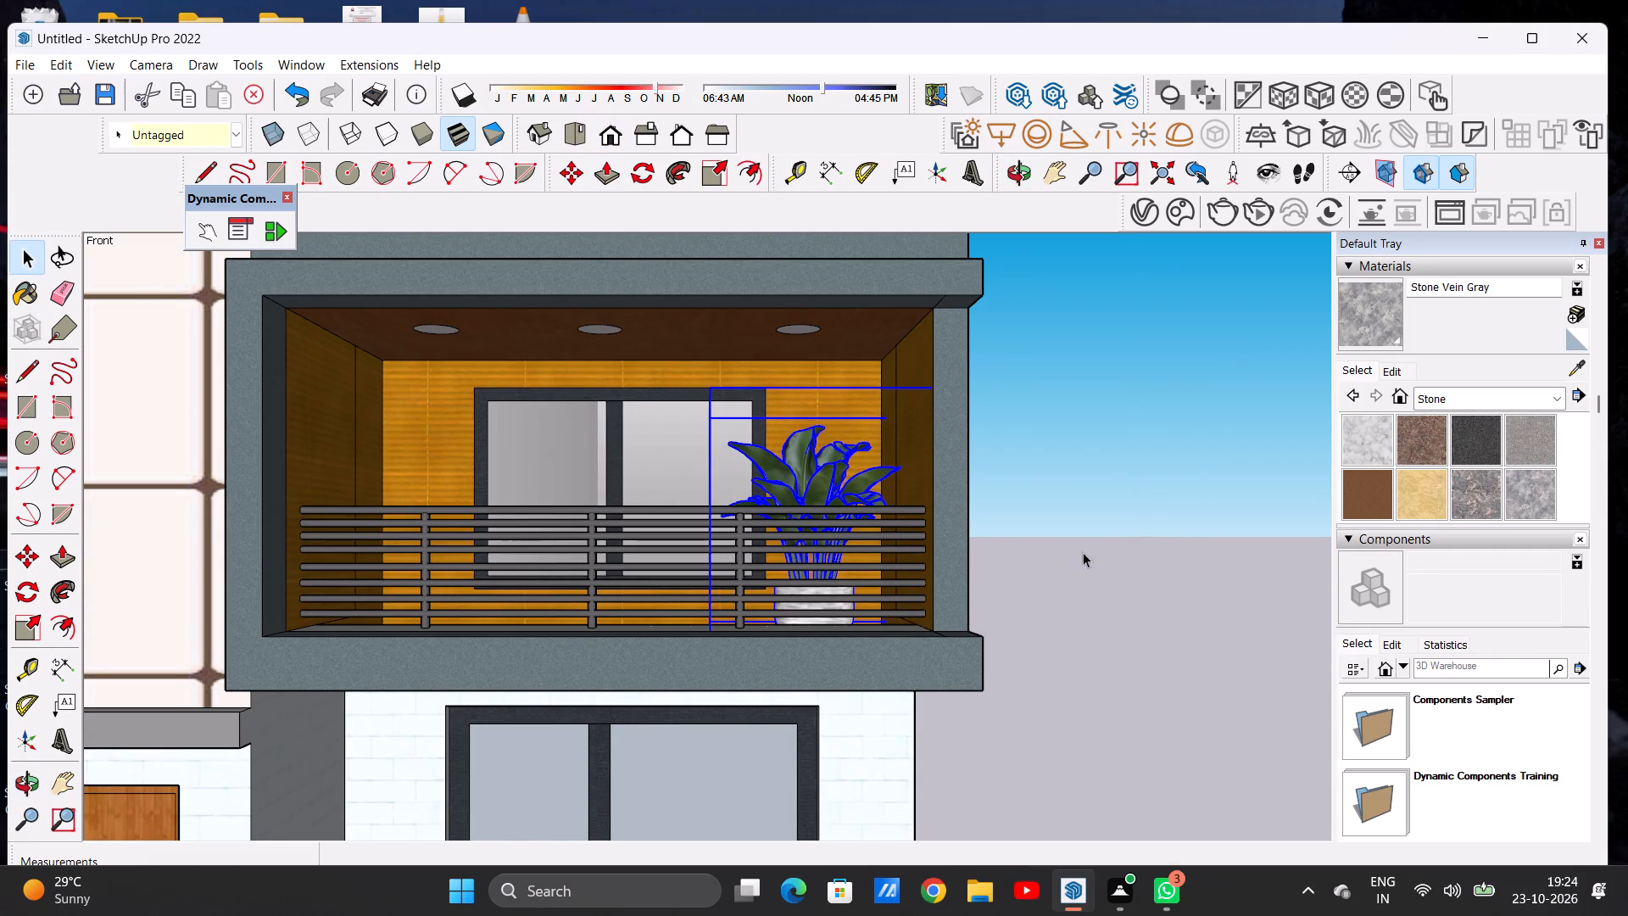
left_click(1099, 548)
scroll(1101, 595, "down", 19)
scroll(913, 567, "up", 3)
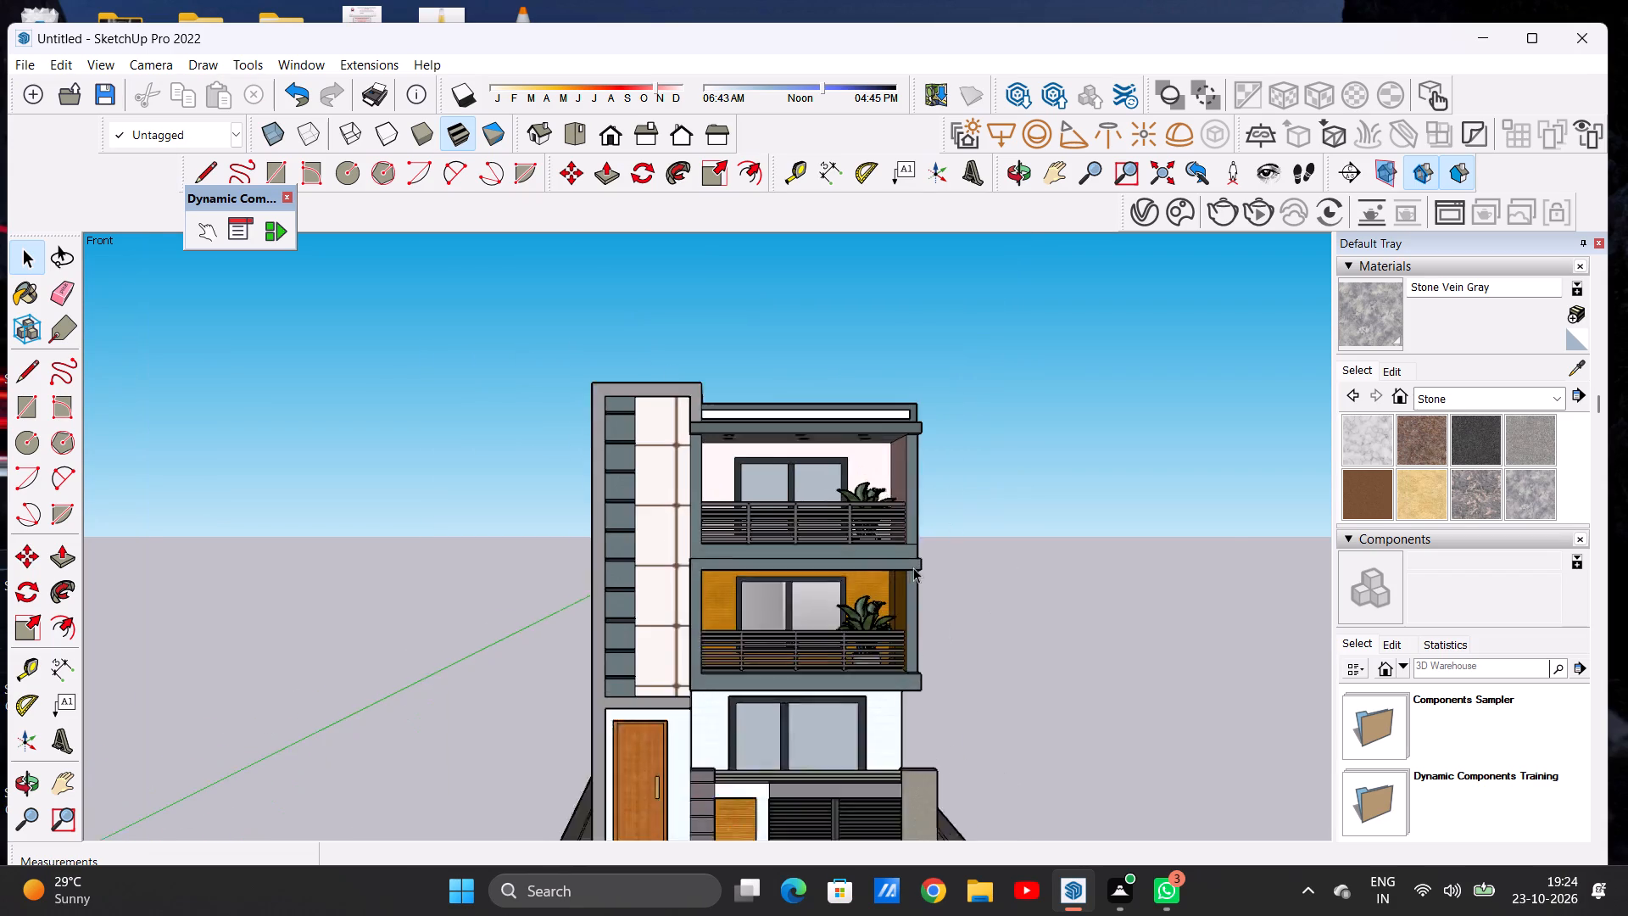
scroll(913, 567, "up", 8)
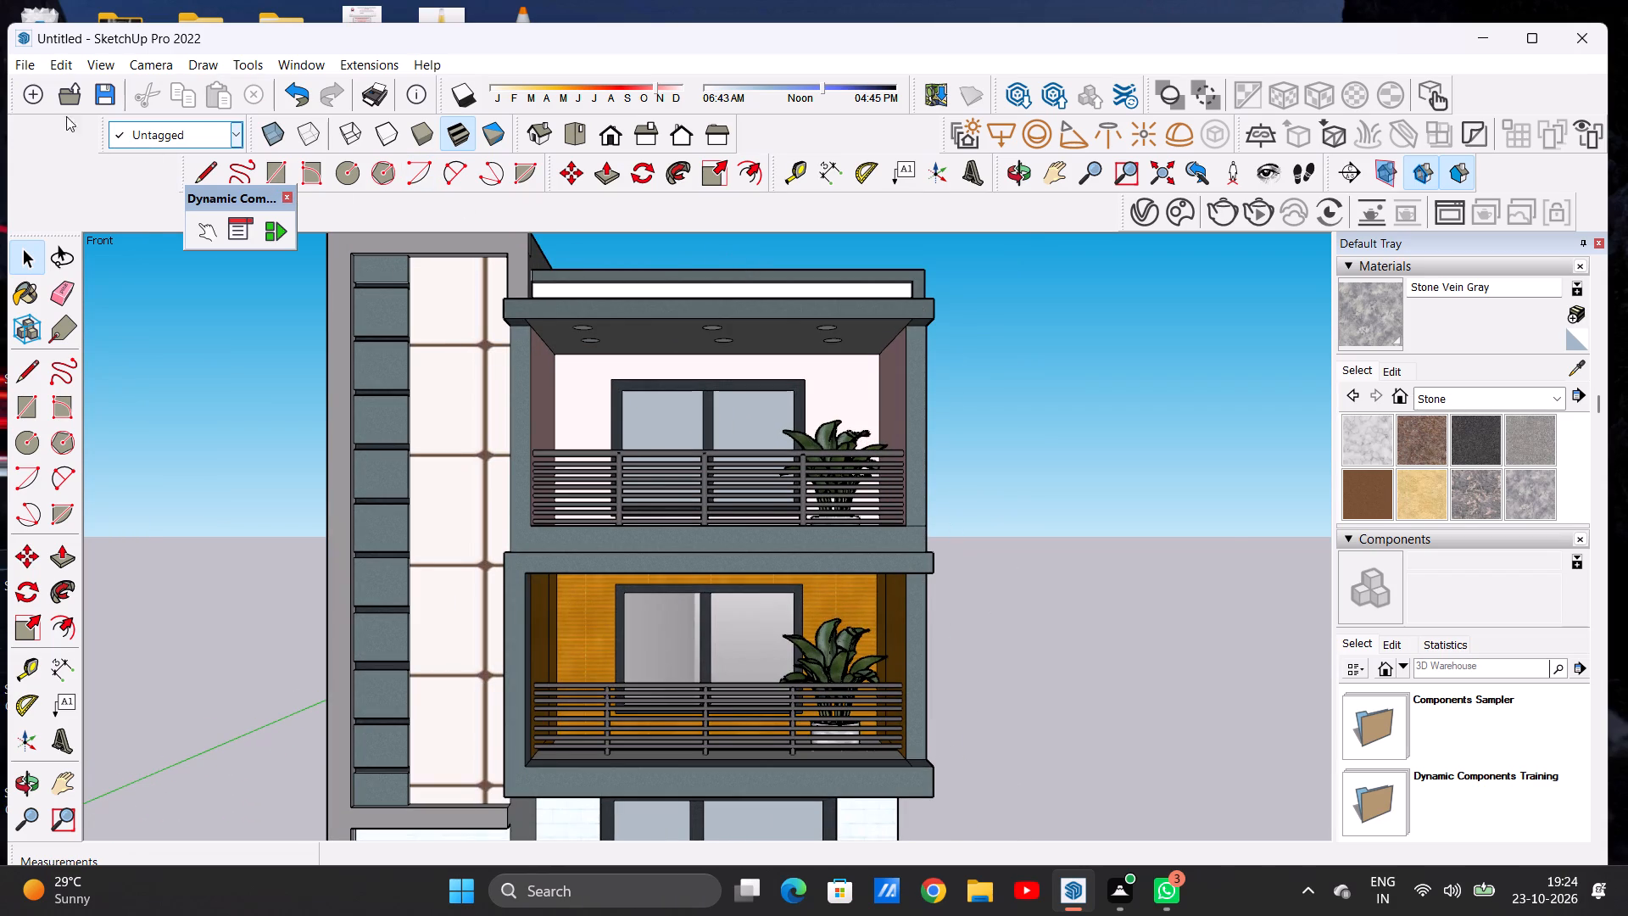
Import the Flora+17 model from the Downloads folder.
left_click(28, 67)
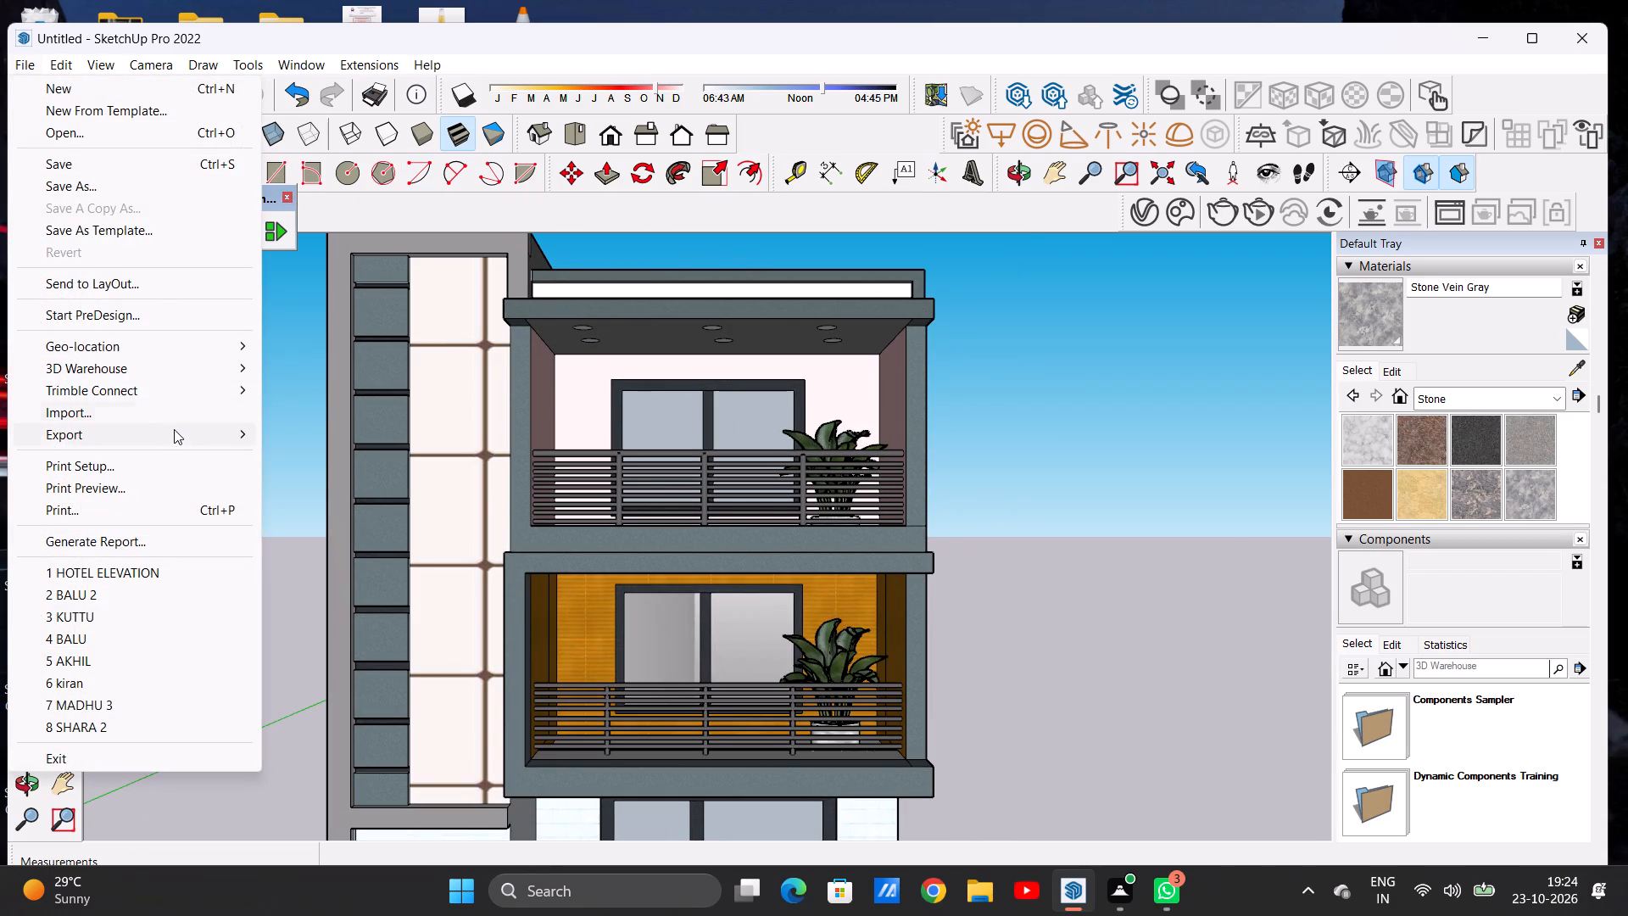
left_click(174, 420)
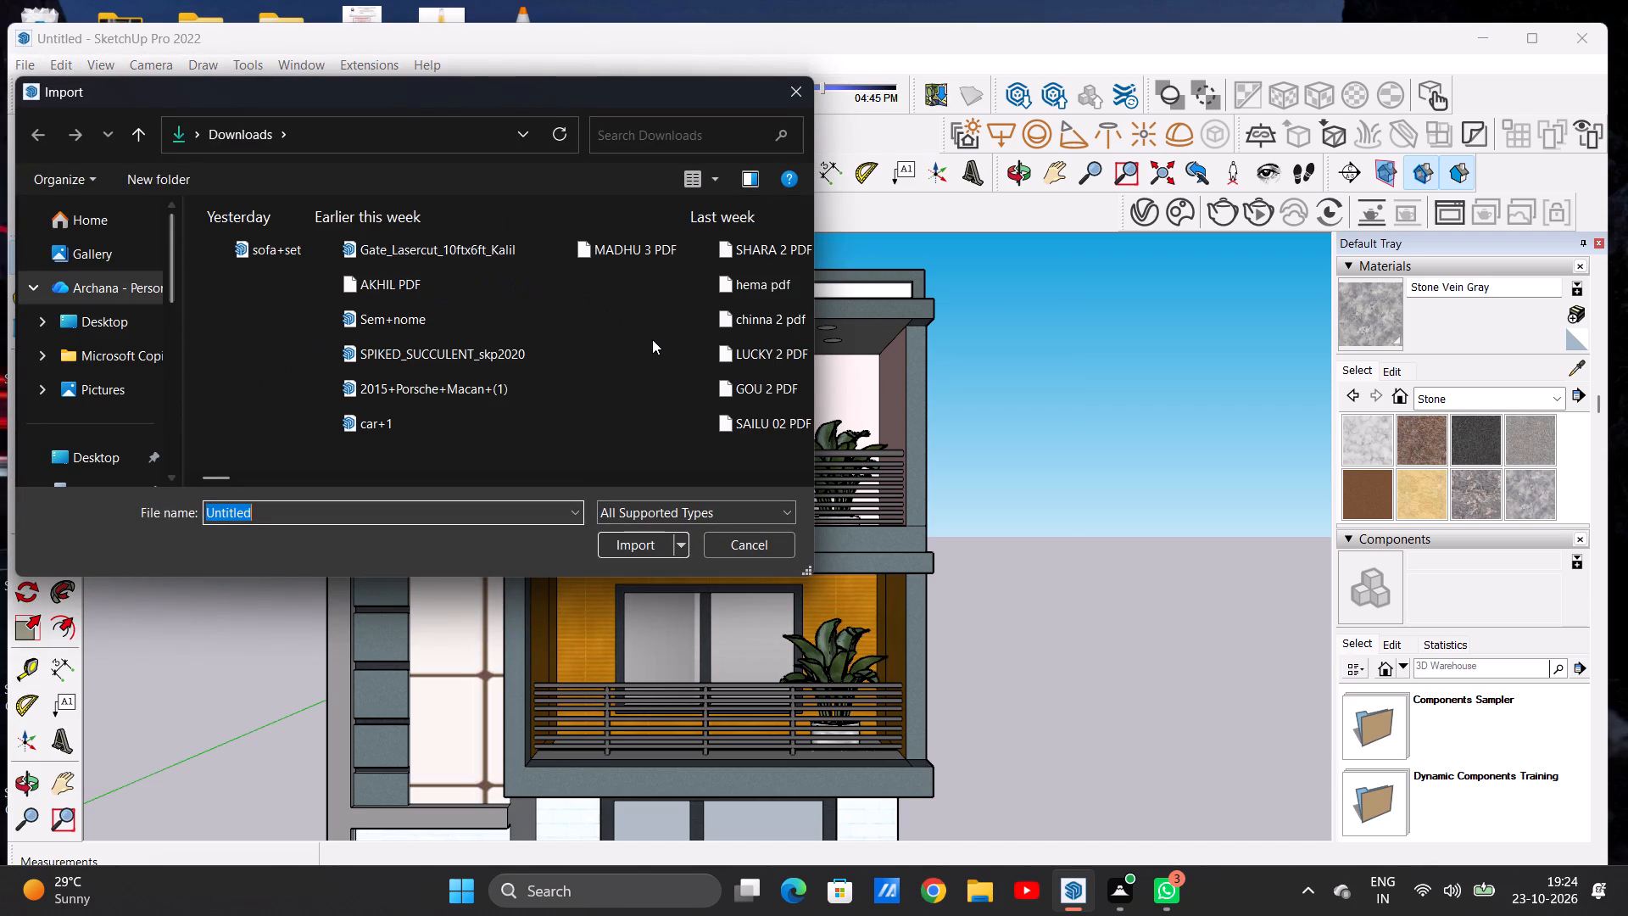
left_click(805, 482)
left_click(805, 482)
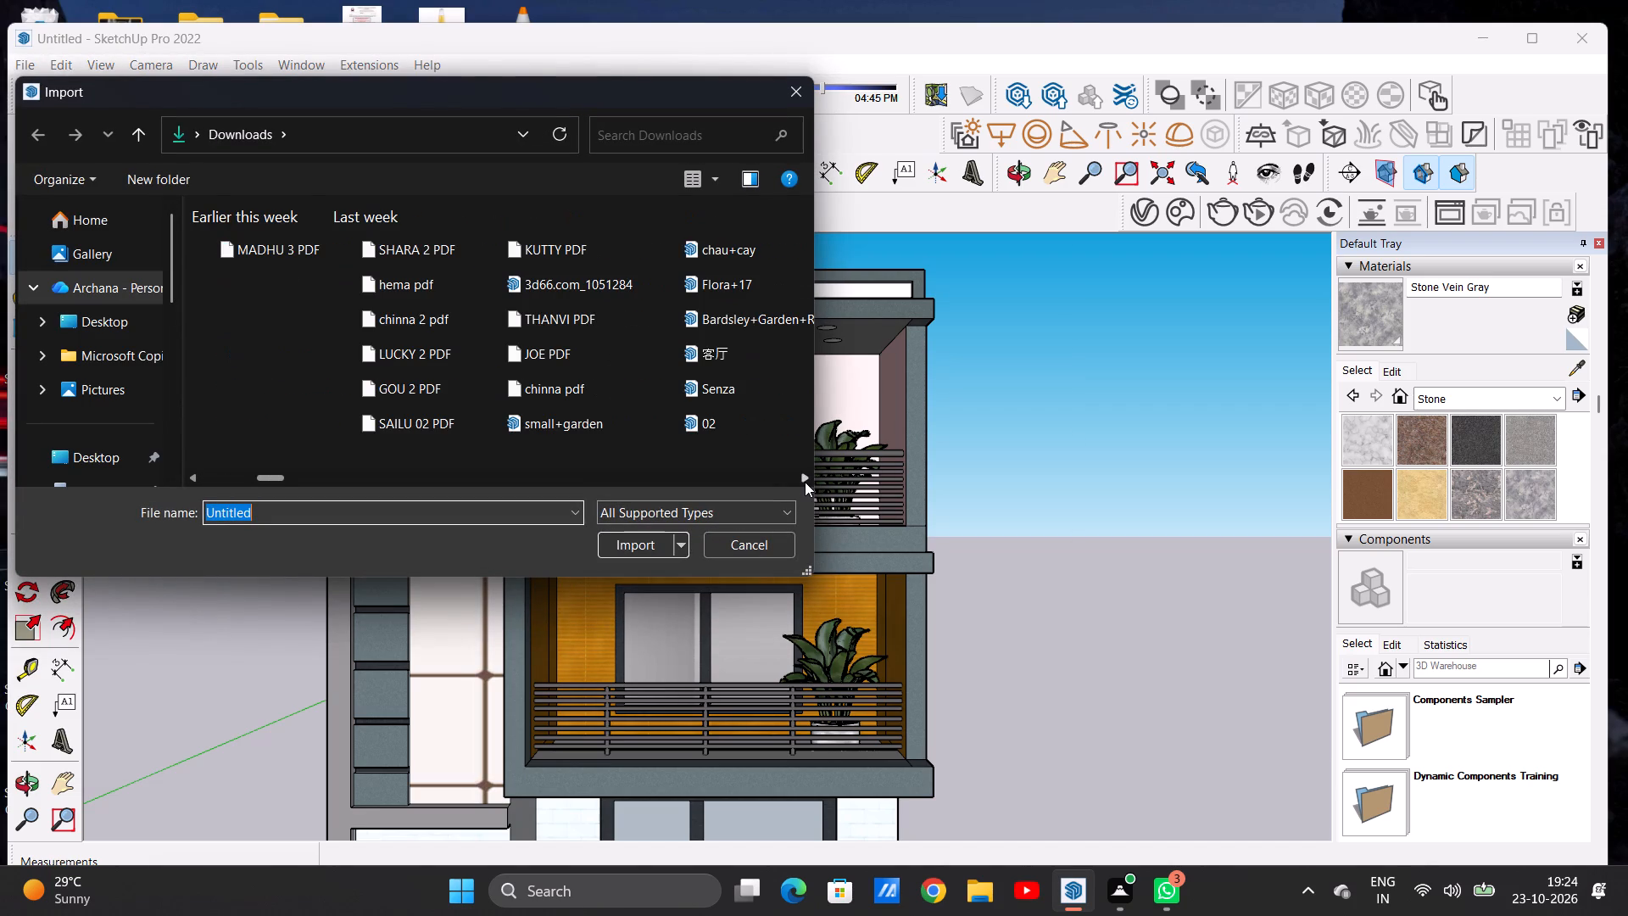
double_click(730, 289)
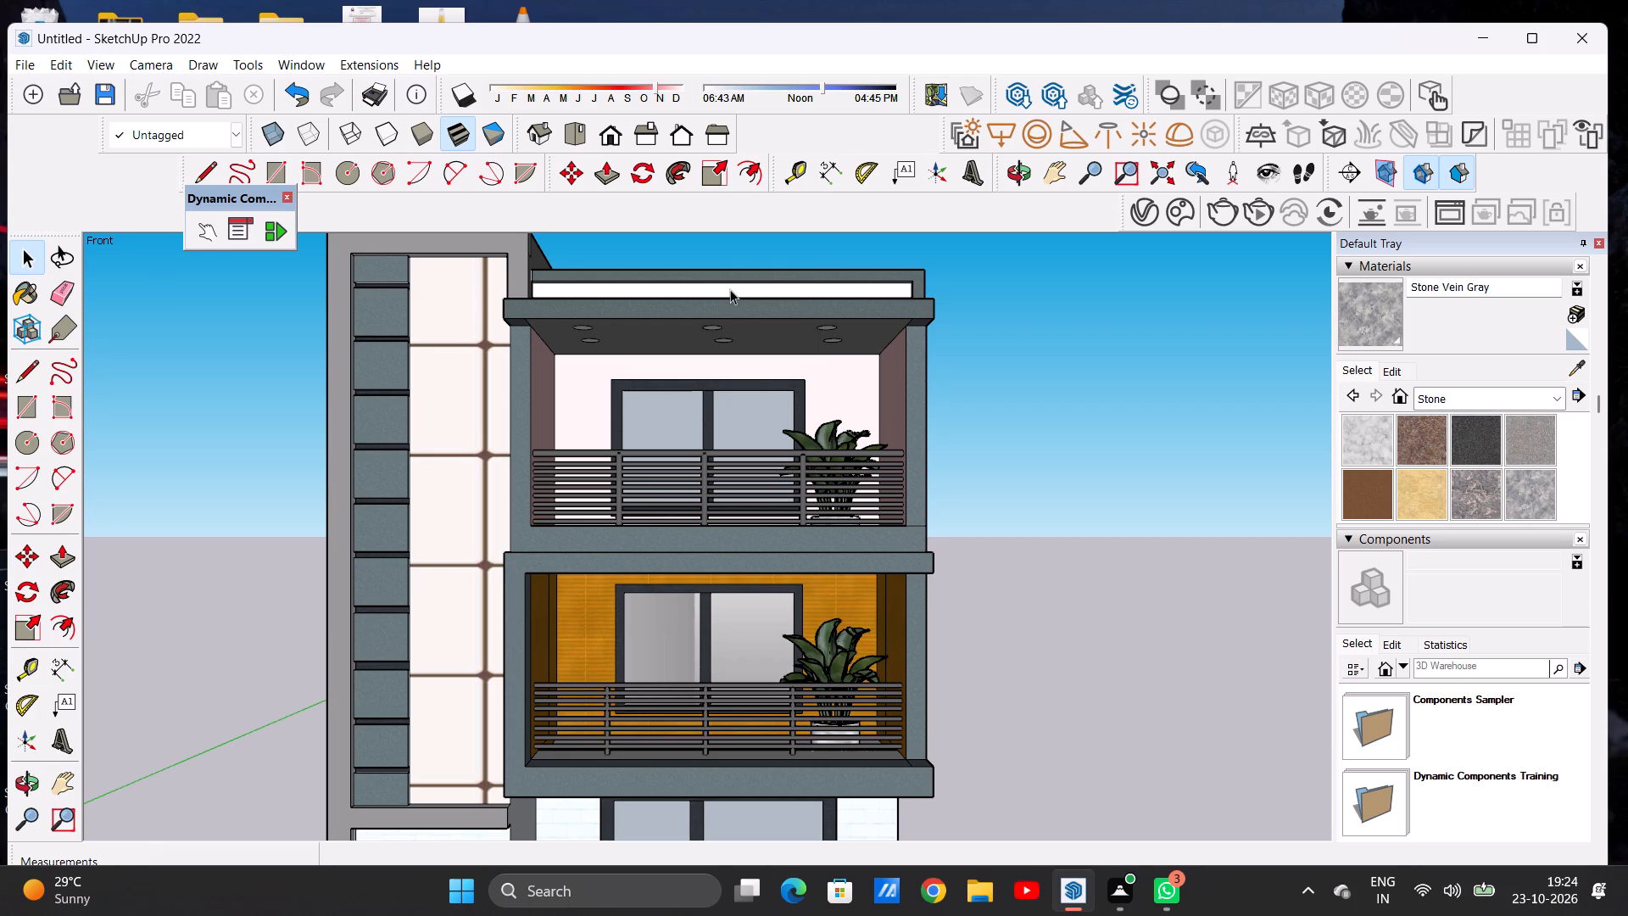
scroll(710, 500, "down", 9)
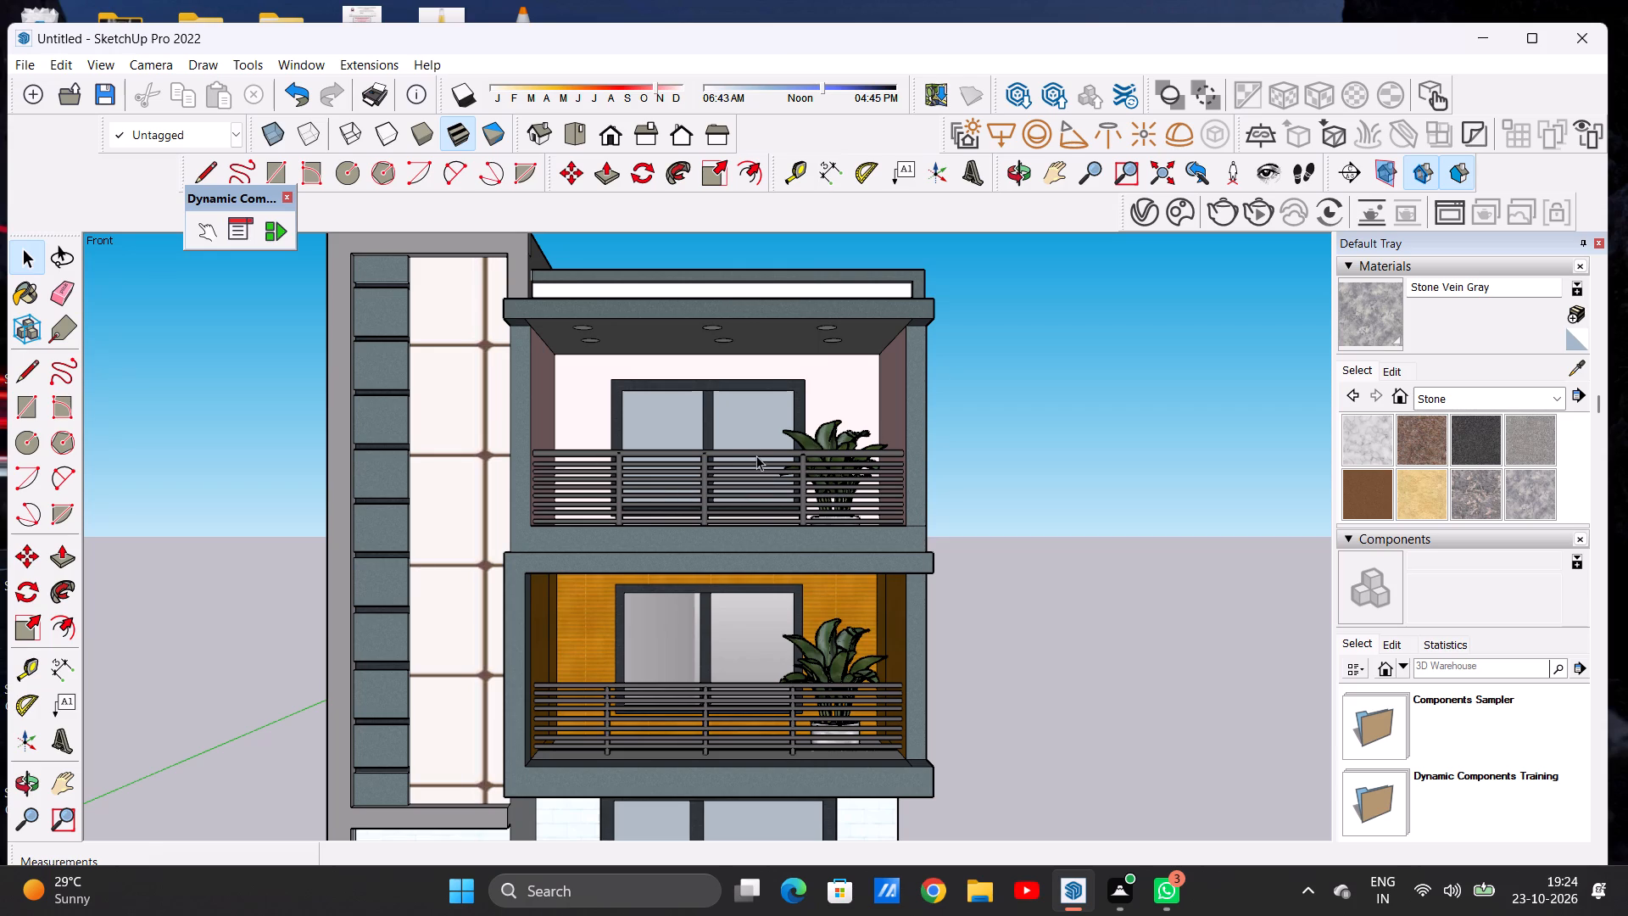
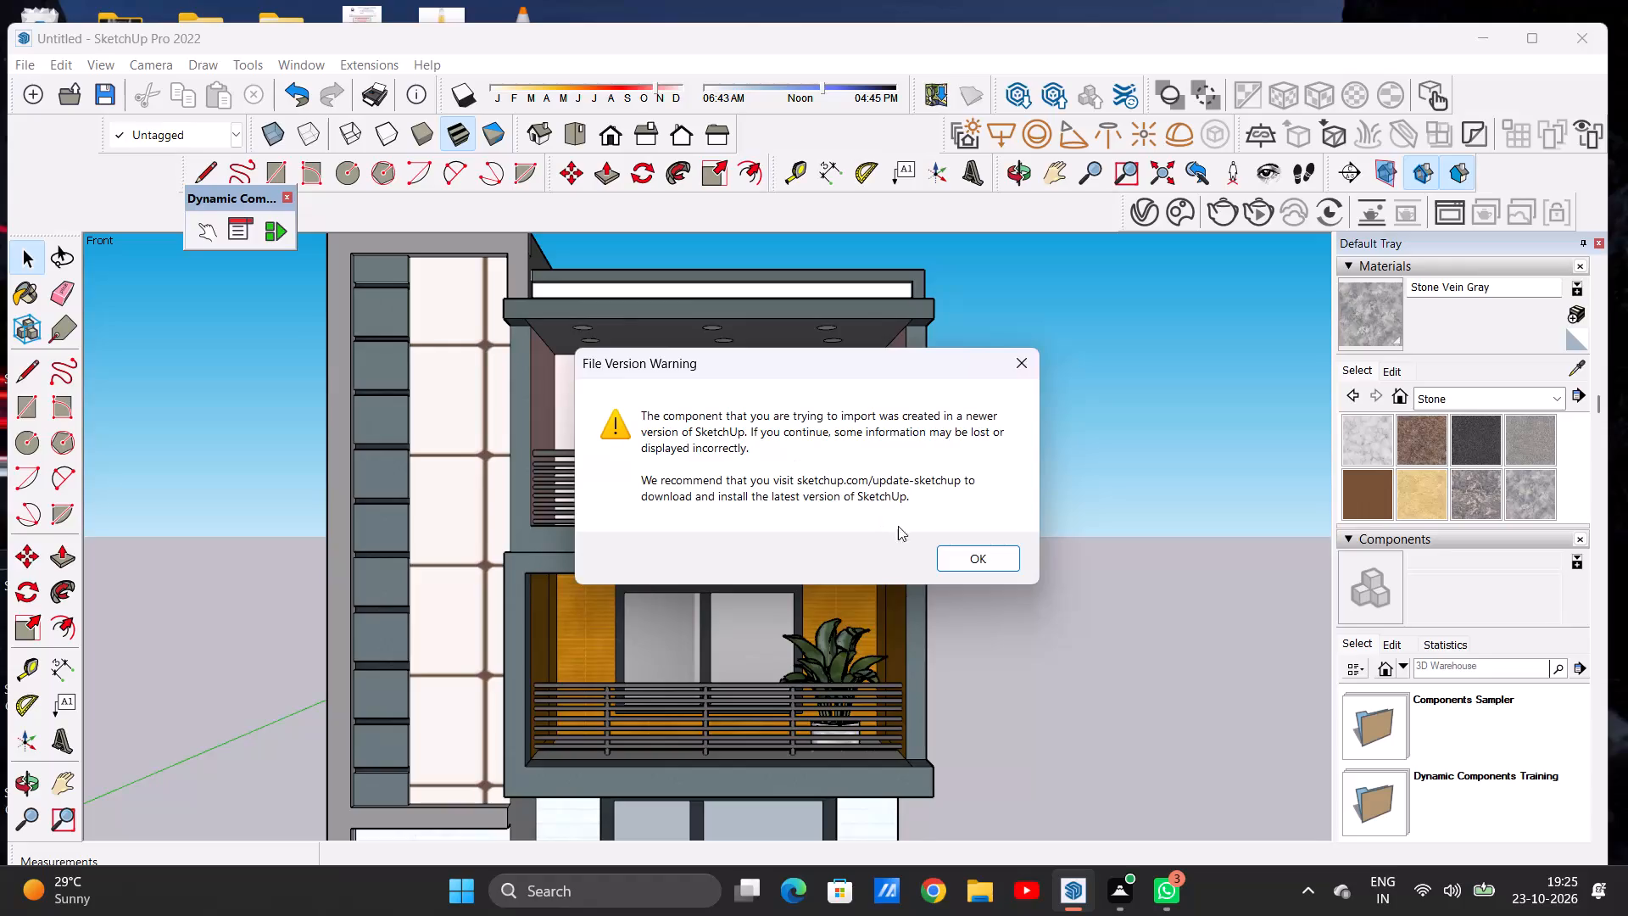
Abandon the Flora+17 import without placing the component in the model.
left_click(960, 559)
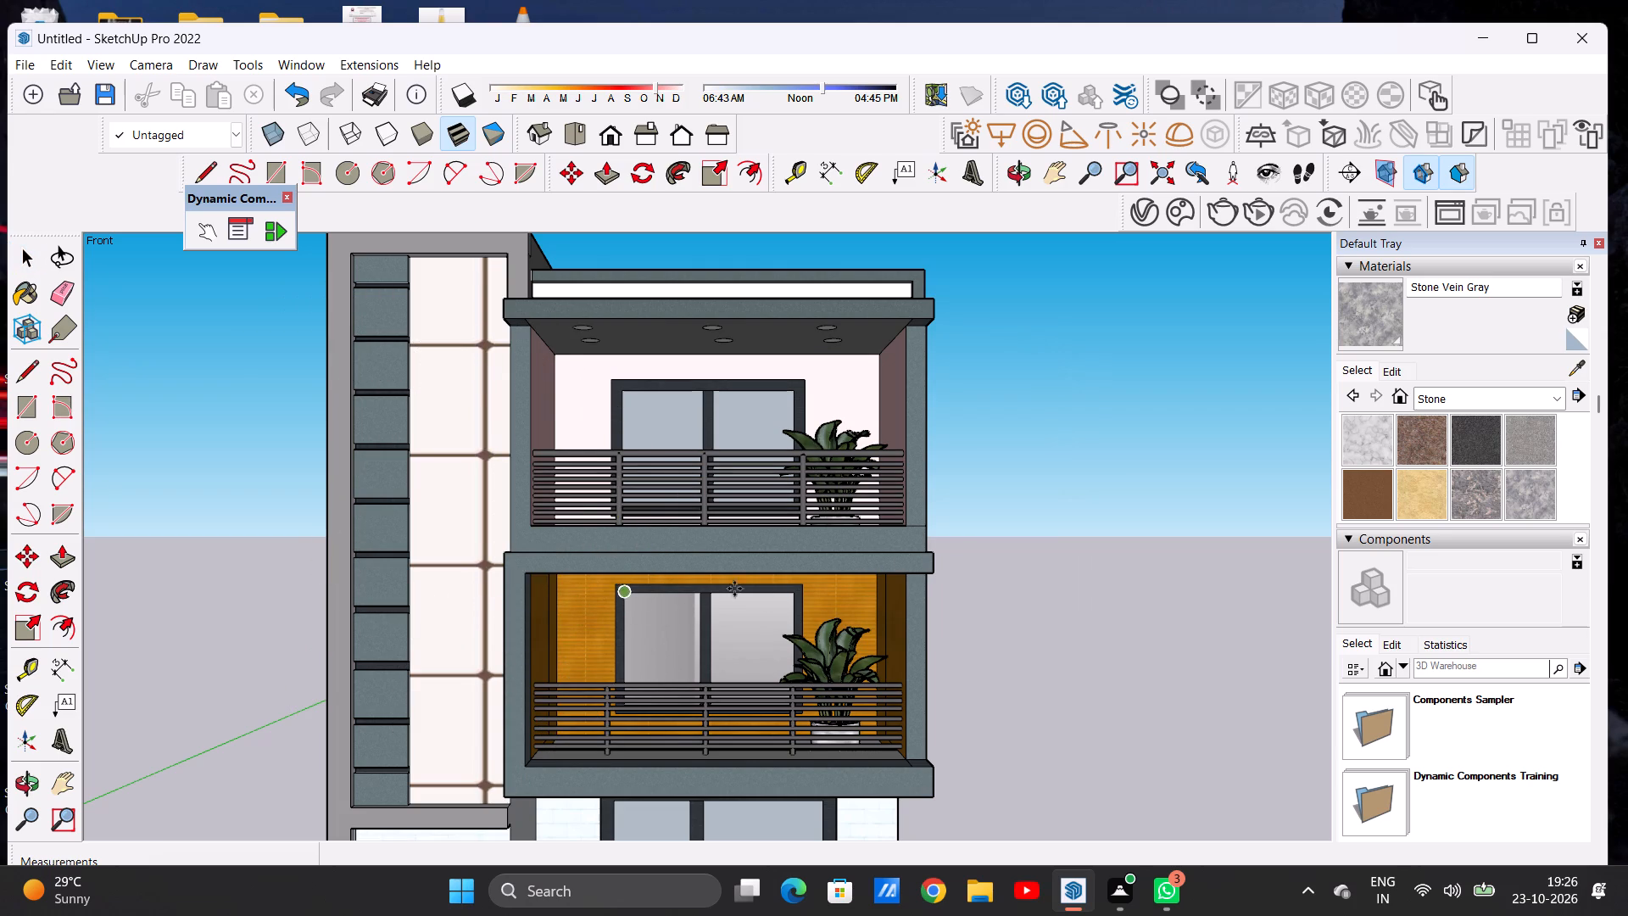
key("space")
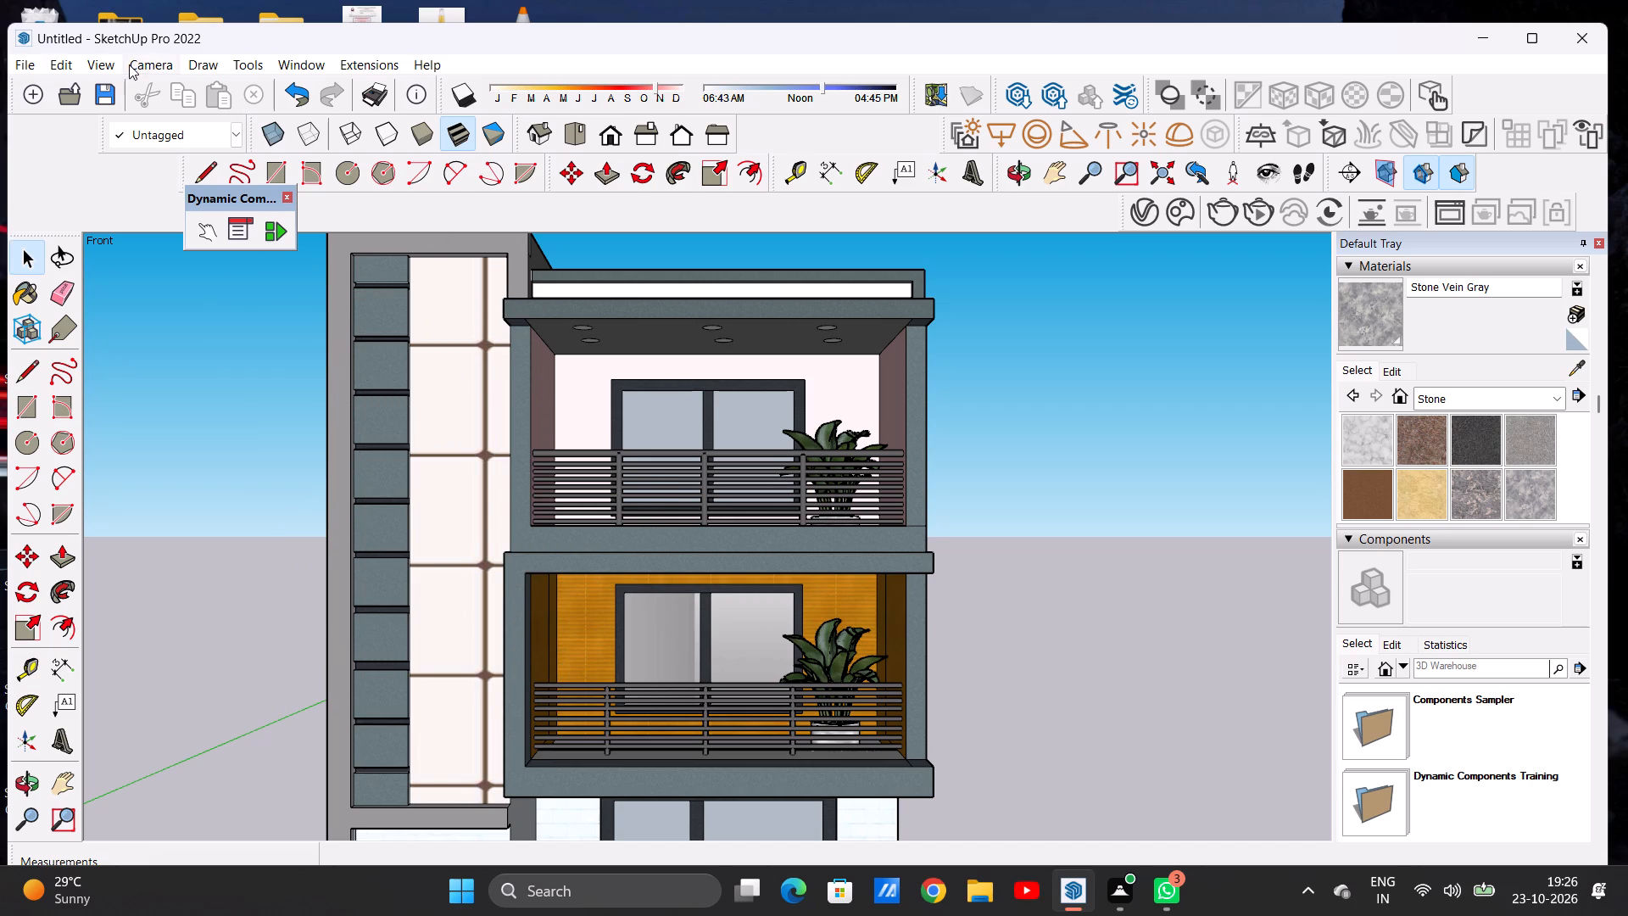
Import the Sem+nome potted plant from the Downloads folder and place its origin near the top of the tower's white panelled strip.
left_click(27, 67)
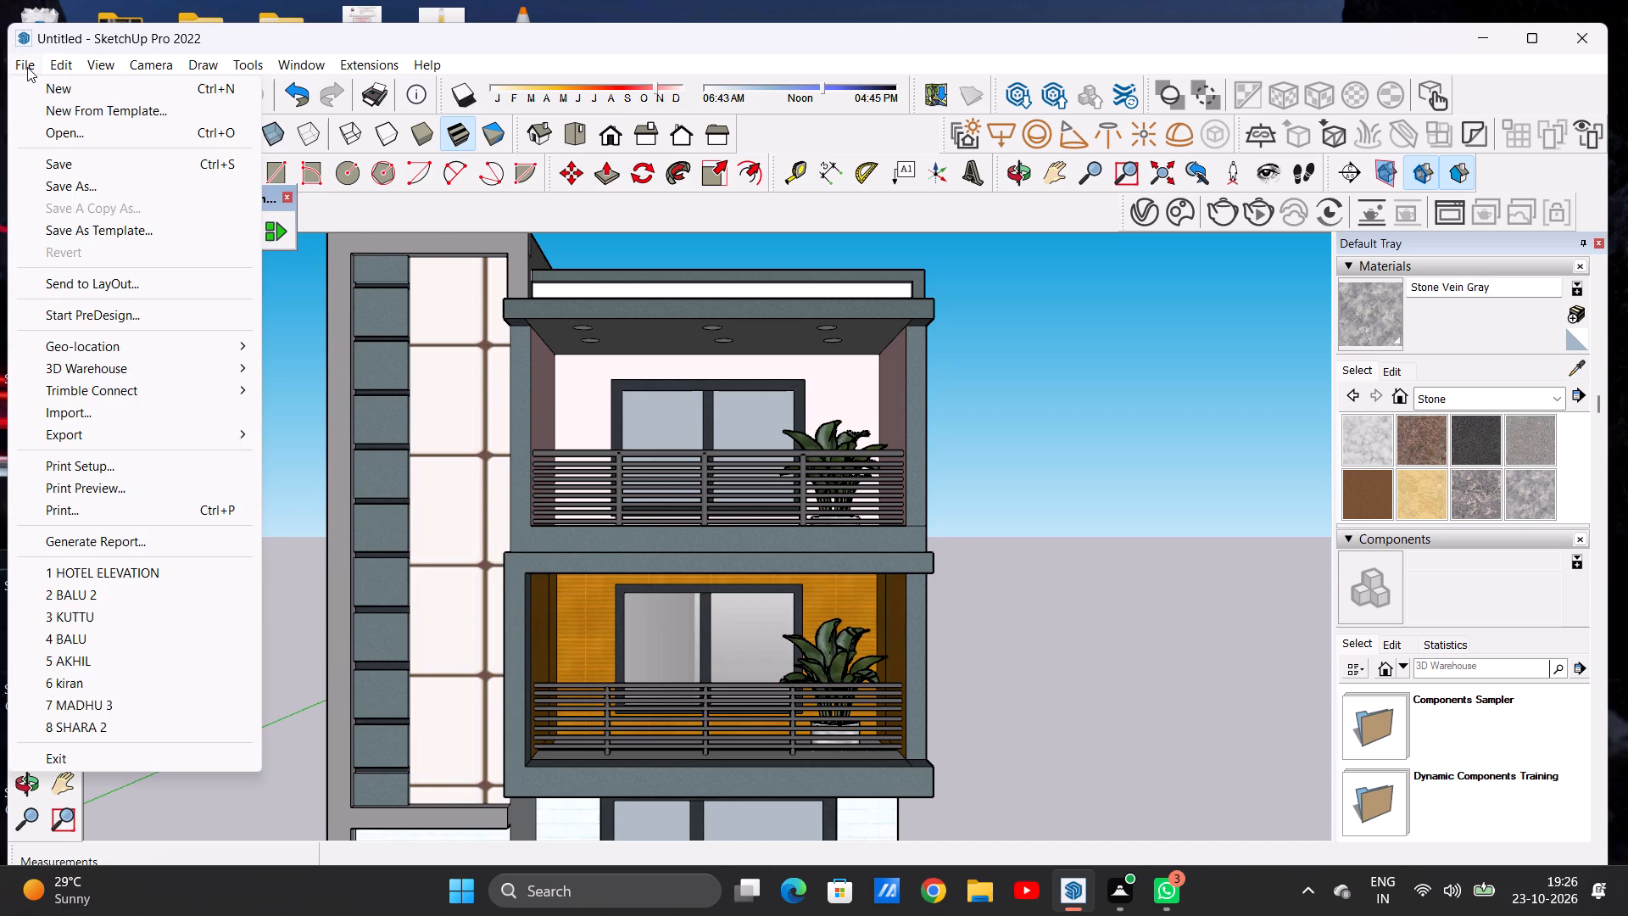
left_click(131, 412)
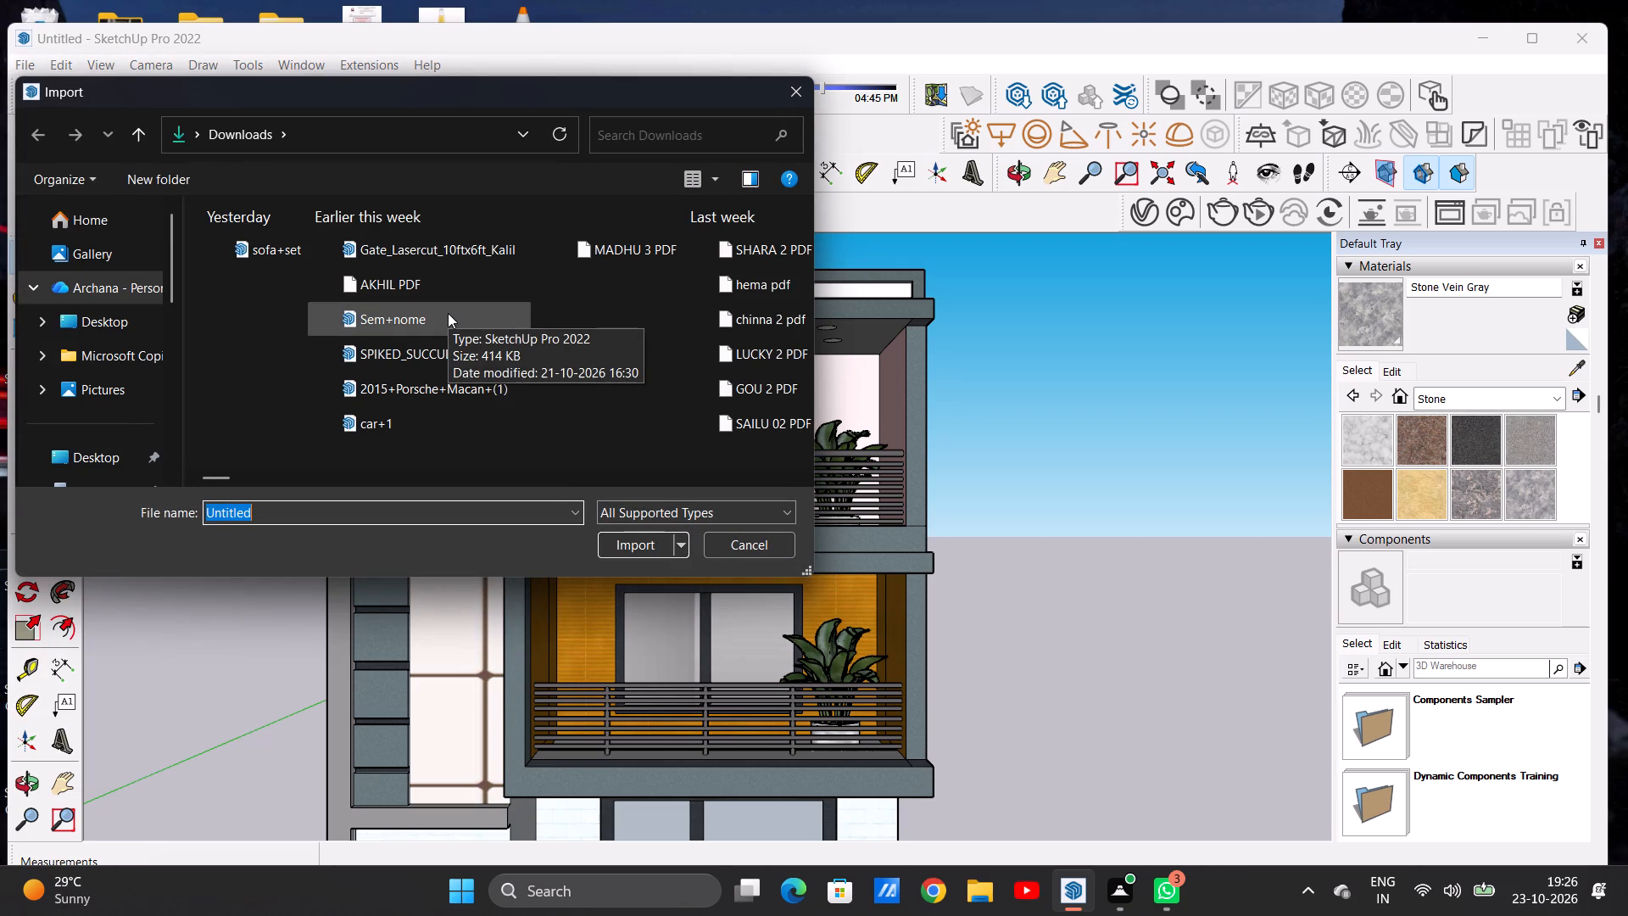
double_click(448, 313)
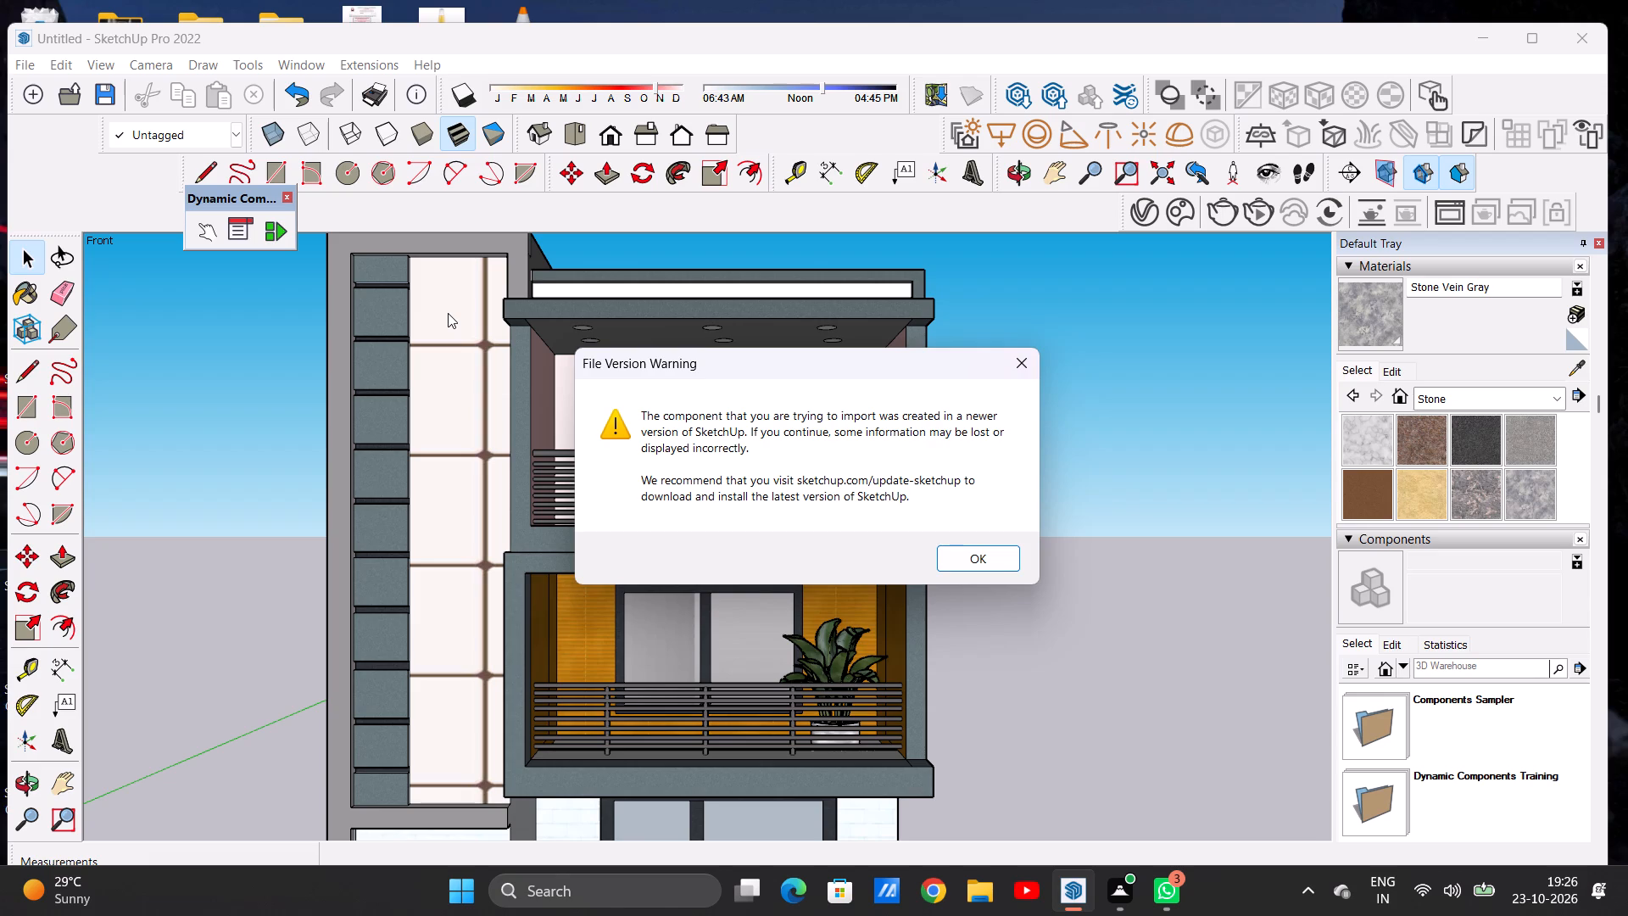
left_click(982, 567)
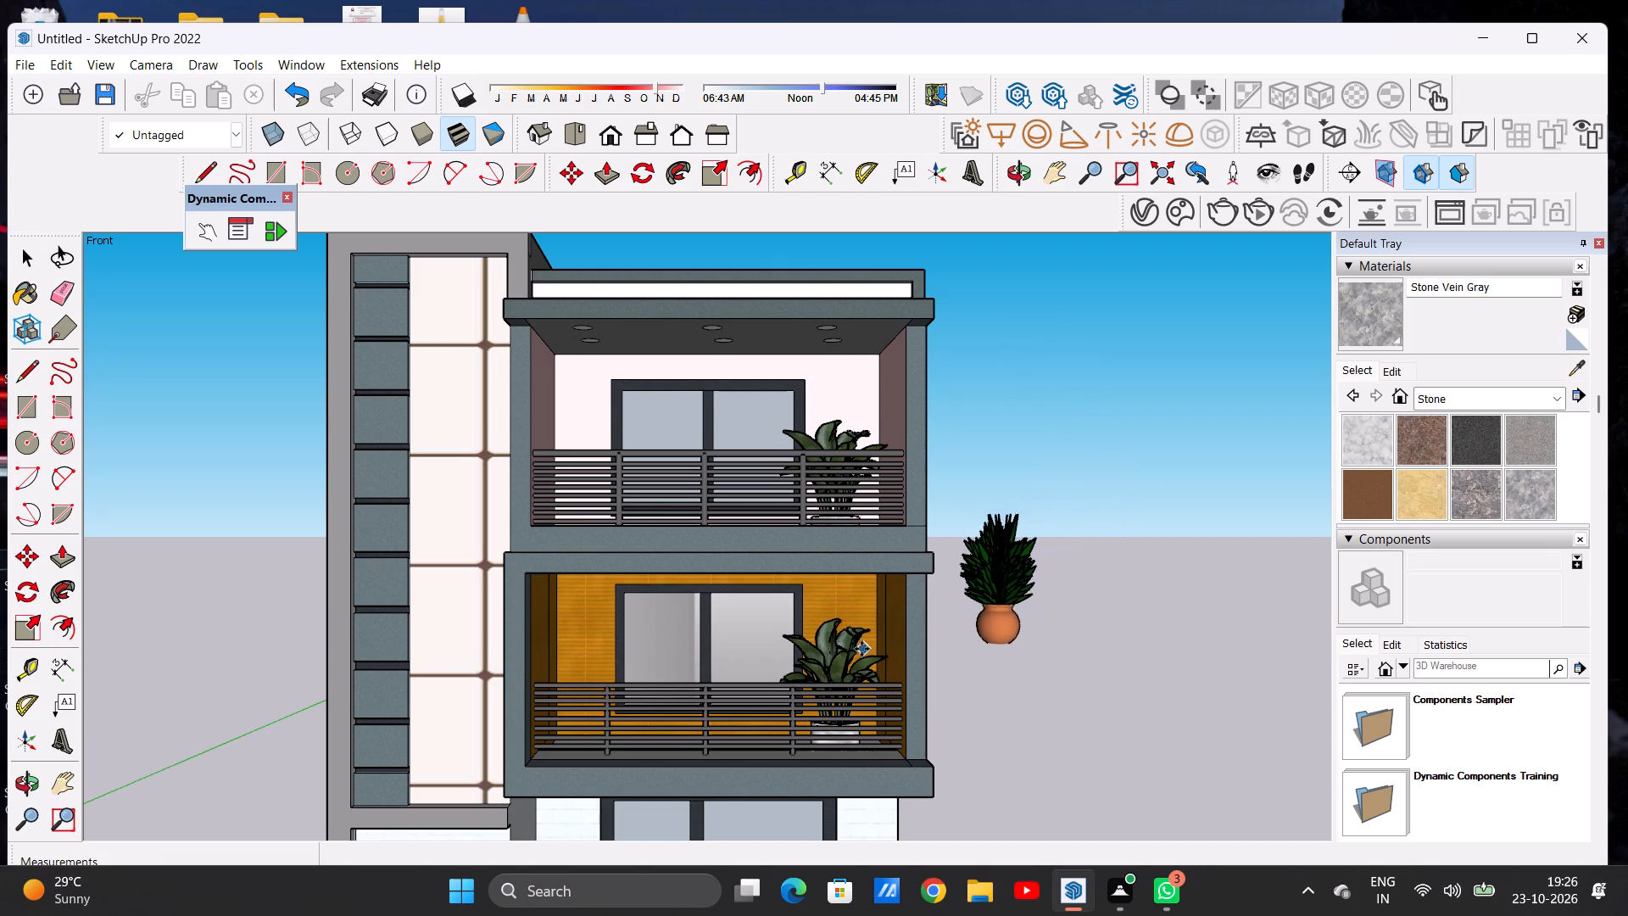
scroll(871, 573, "down", 6)
scroll(866, 546, "up", 1)
scroll(866, 546, "down", 5)
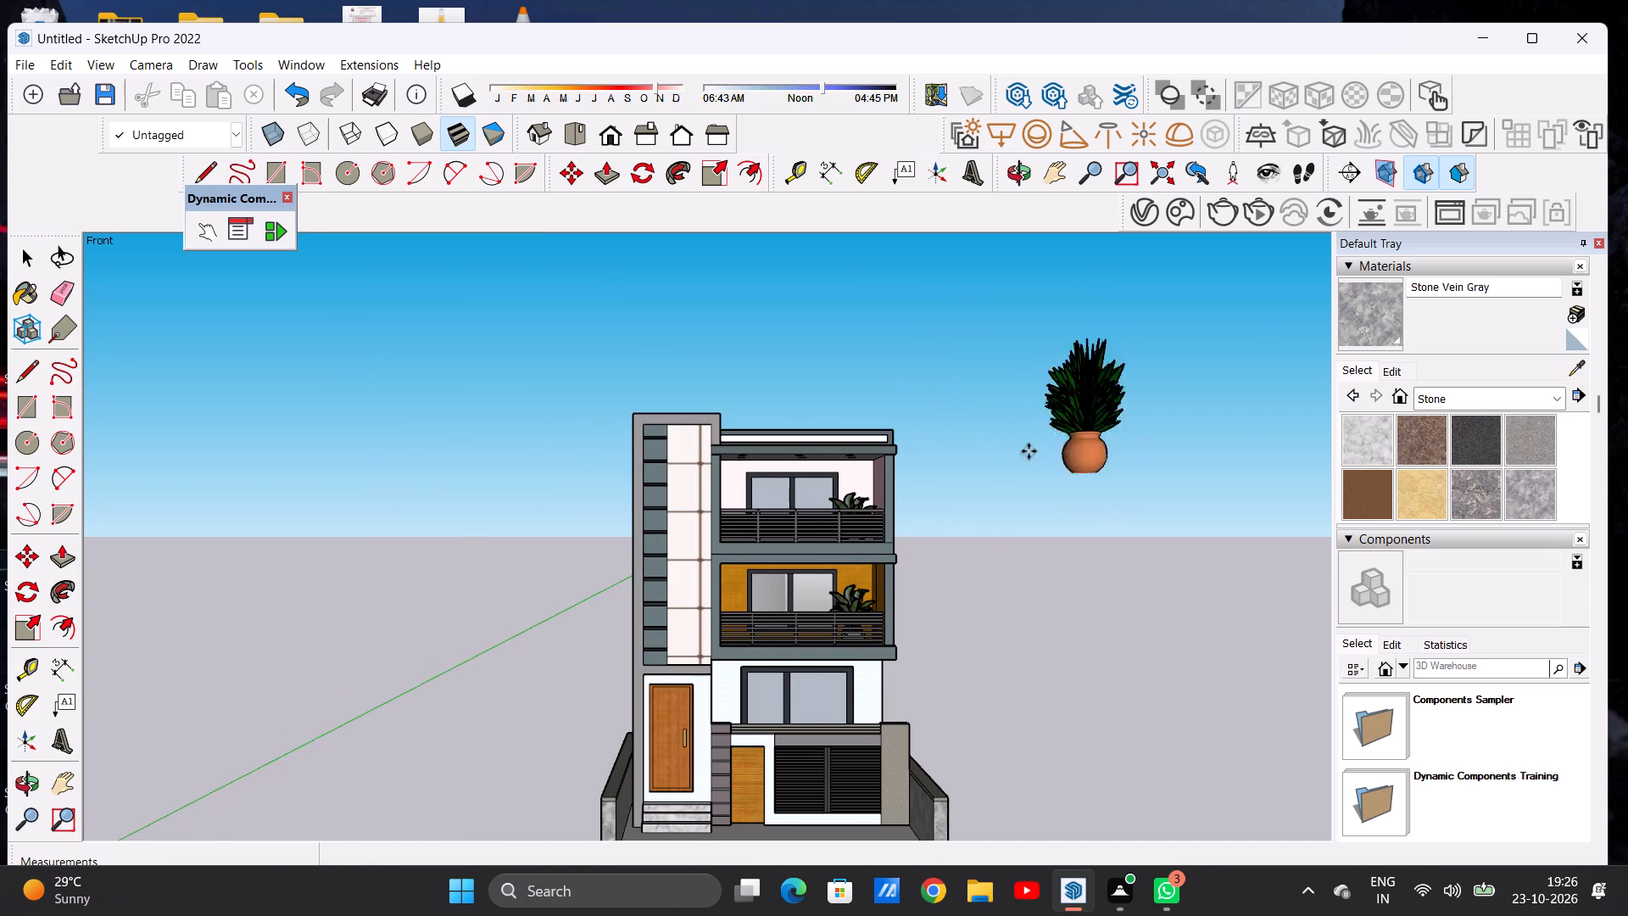
scroll(1284, 729, "down", 5)
scroll(796, 327, "up", 7)
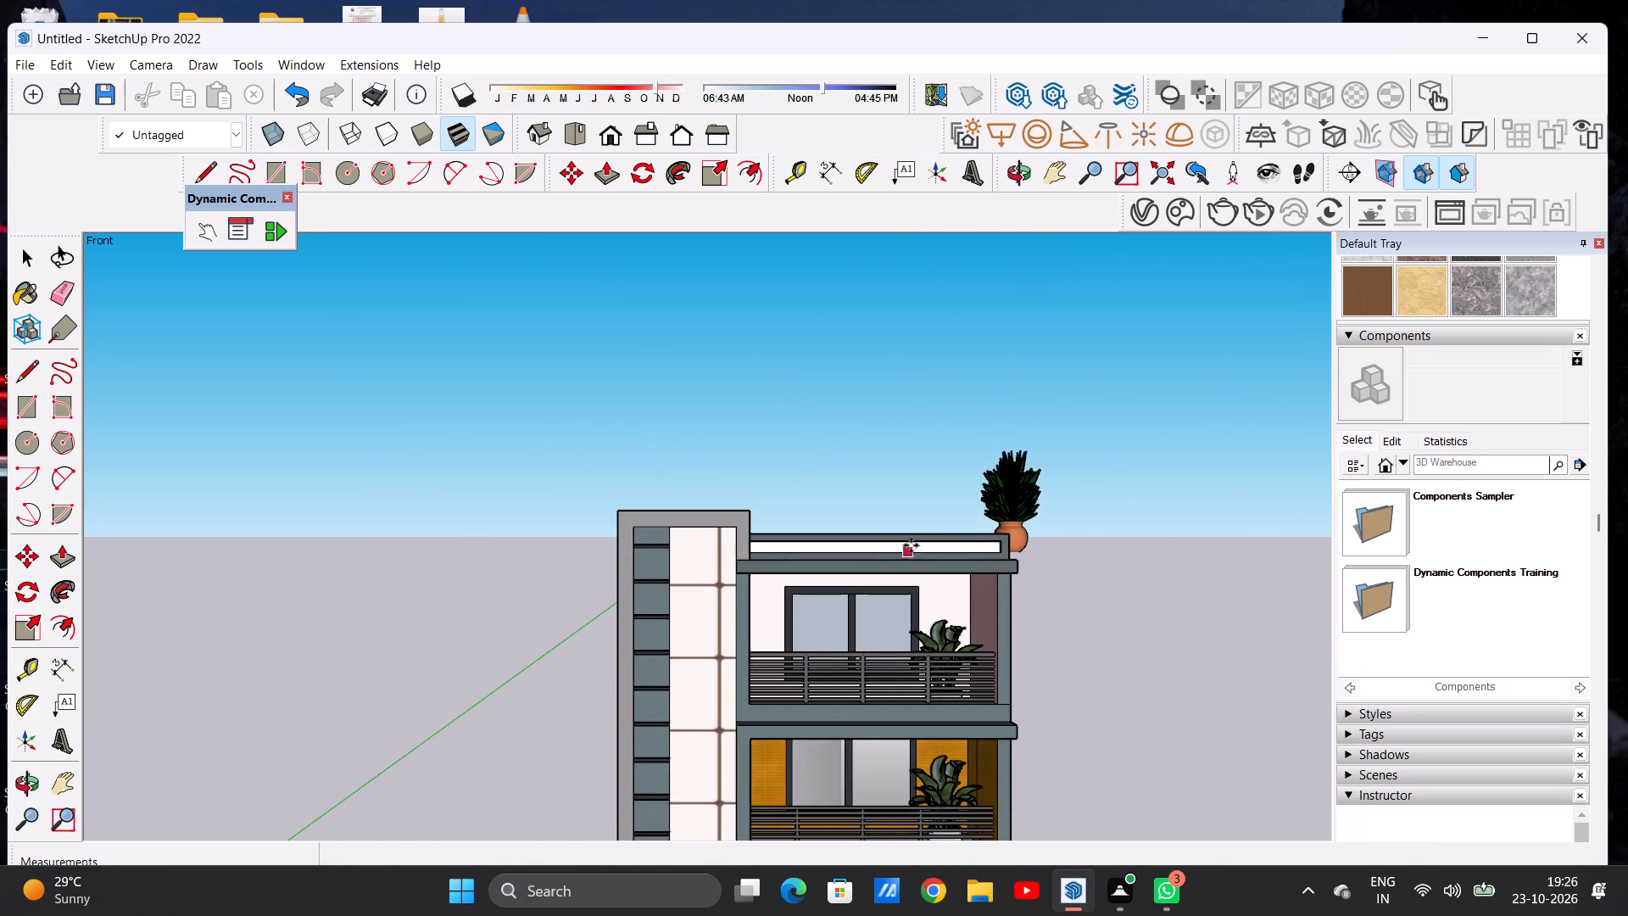
scroll(390, 581, "up", 7)
scroll(334, 568, "down", 1)
scroll(334, 569, "up", 1)
scroll(333, 571, "down", 7)
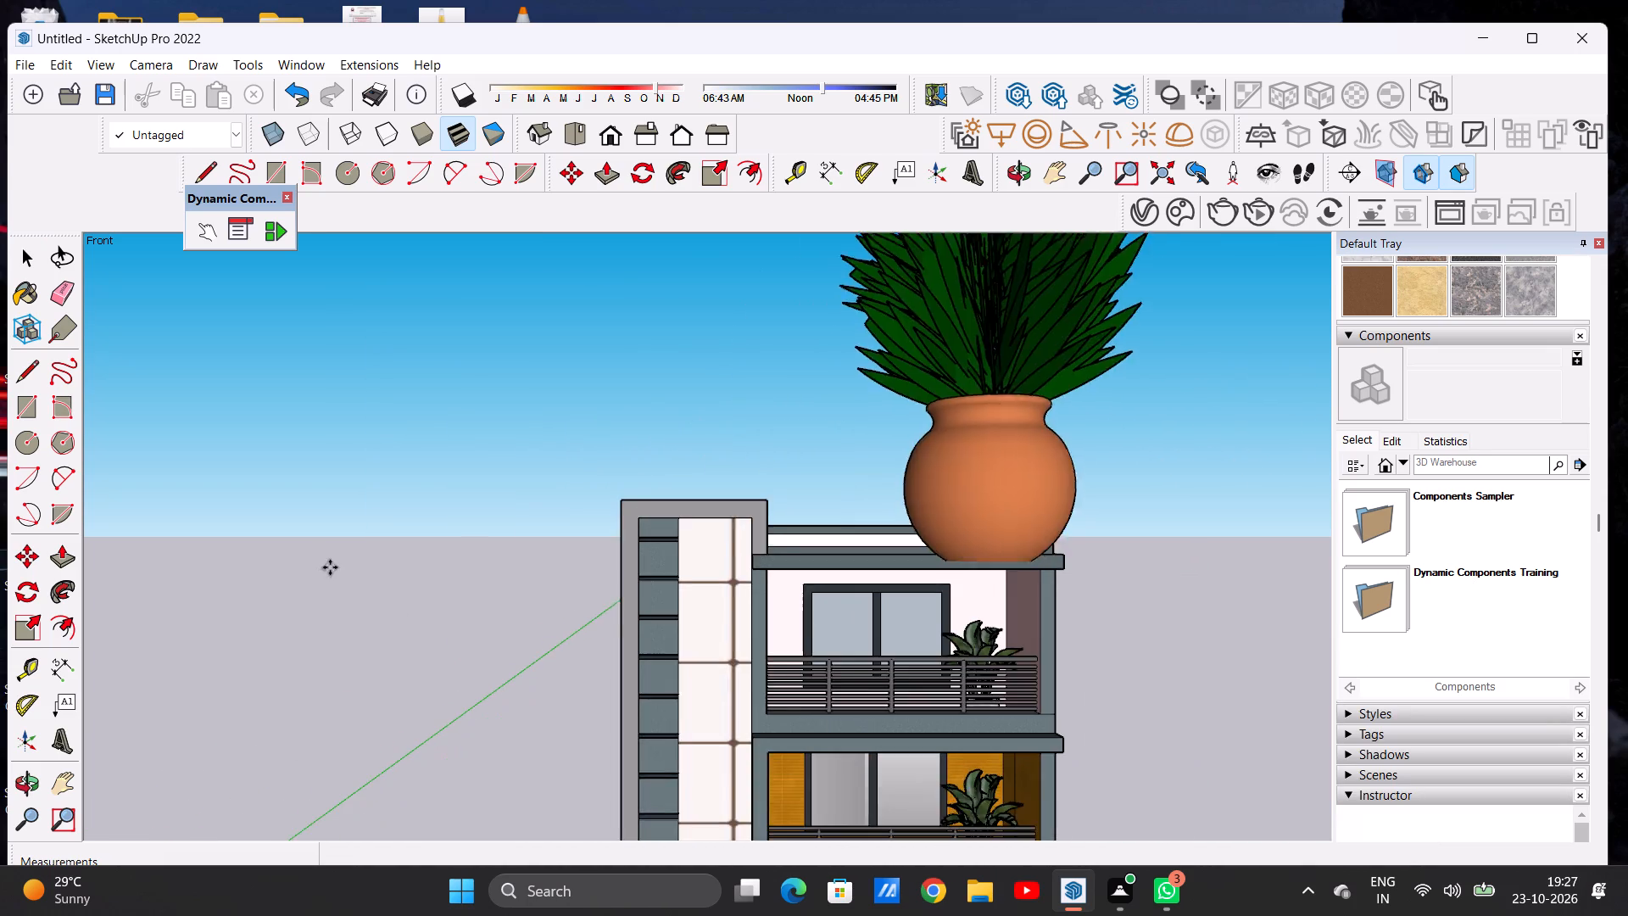
scroll(330, 567, "down", 1)
left_click(683, 533)
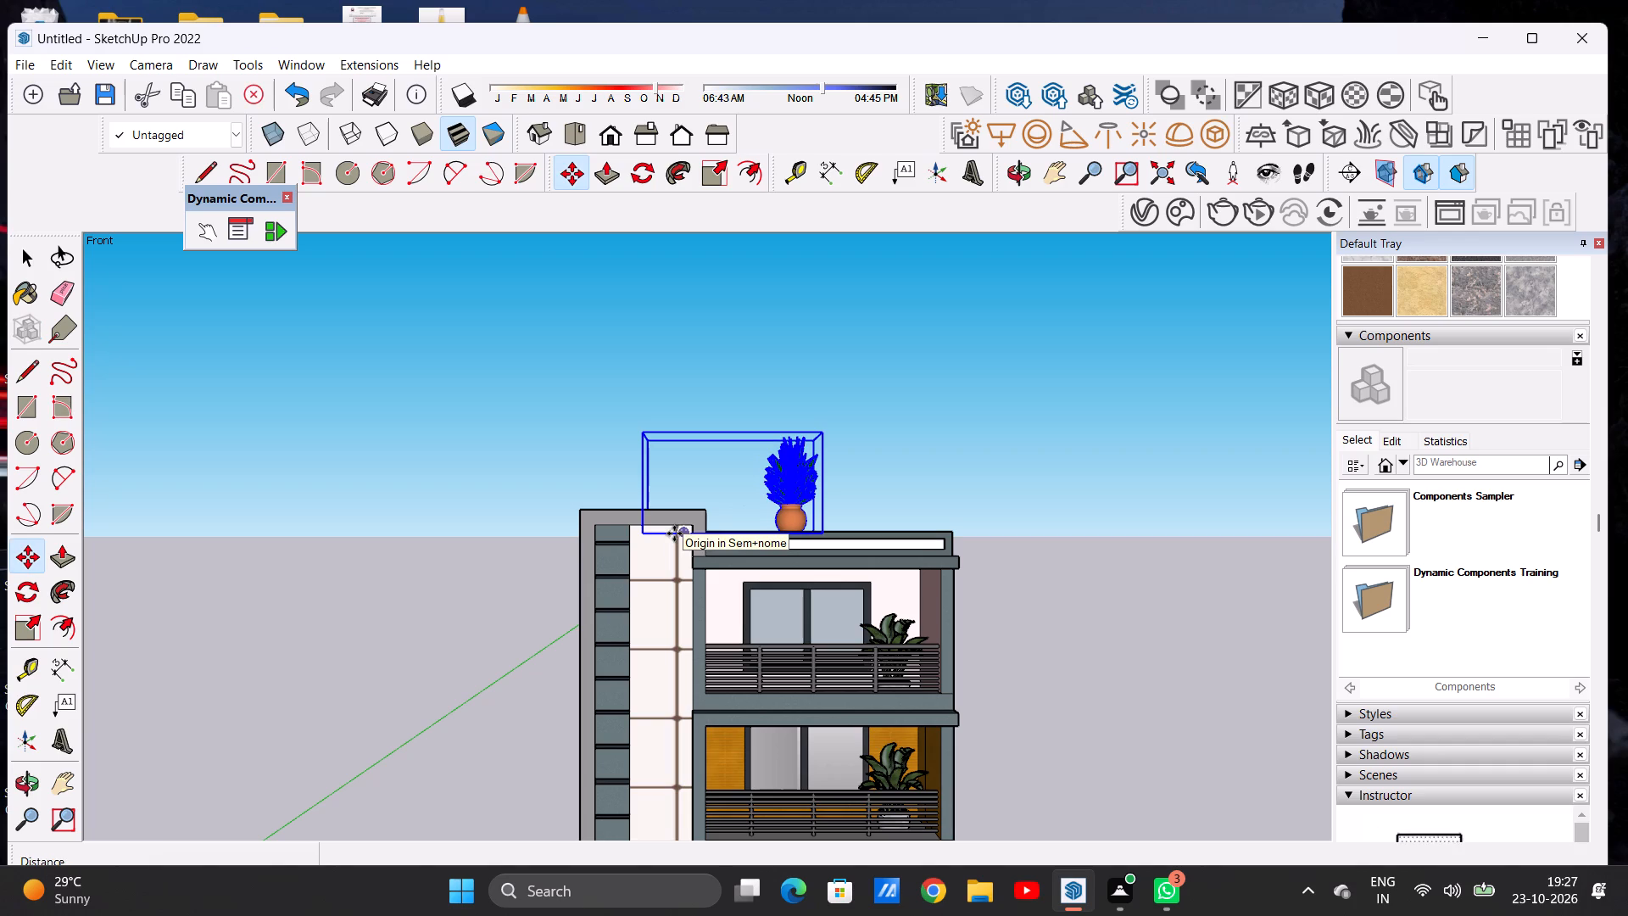
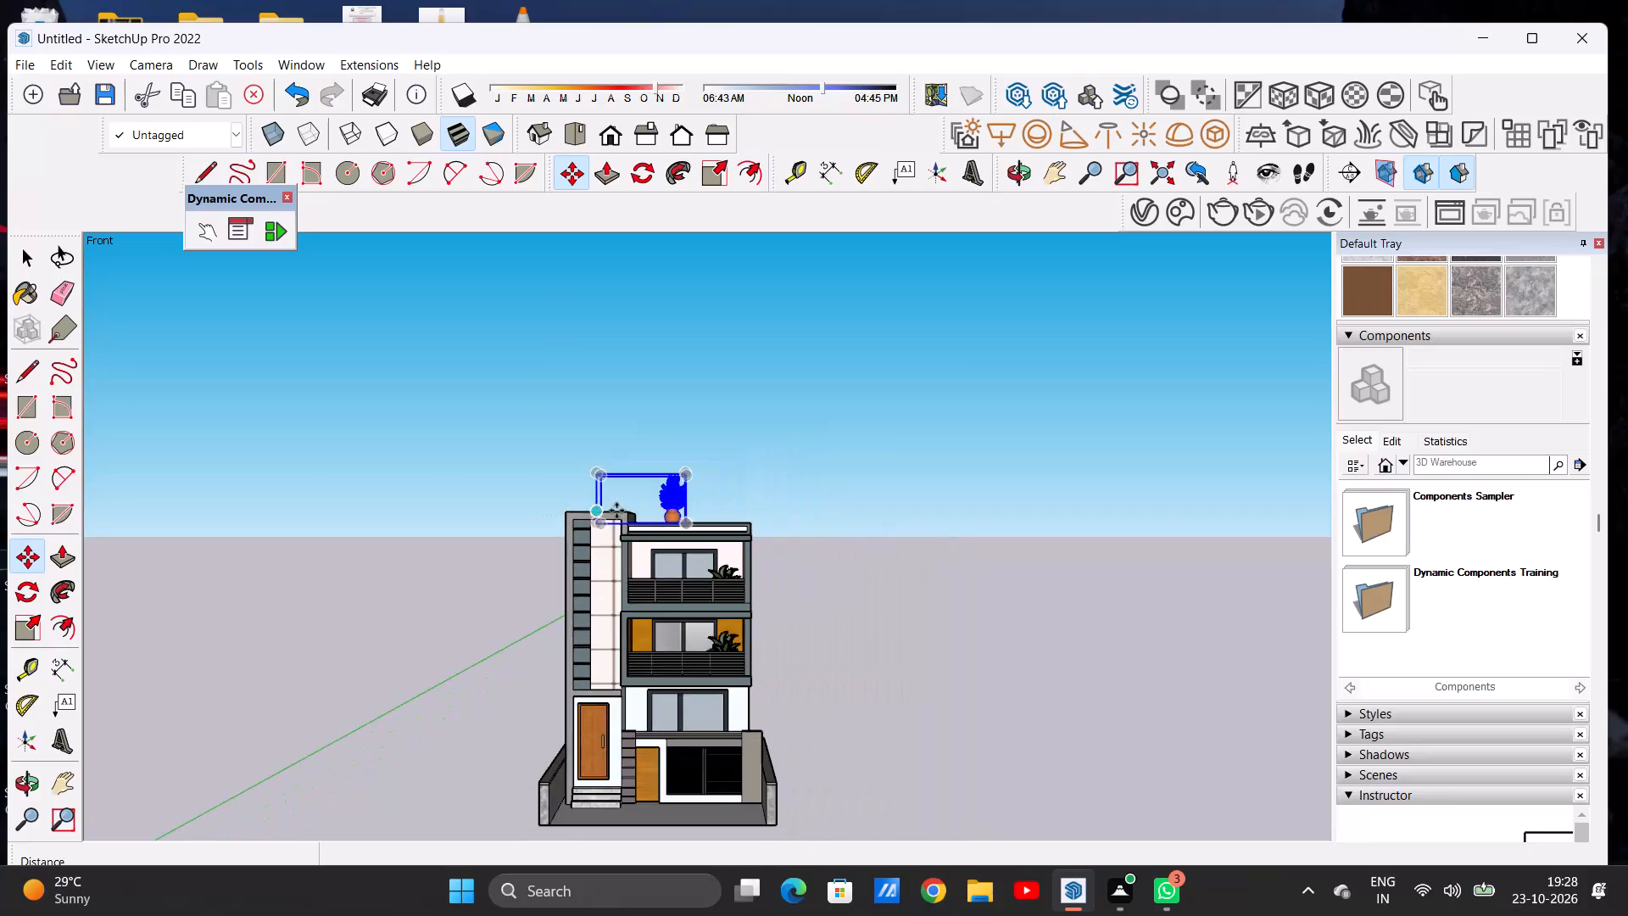
Move the potted plant about 25' 9 1/2" from the roof down to the front edge of the forecourt floor, before the entrance steps.
scroll(683, 513, "up", 6)
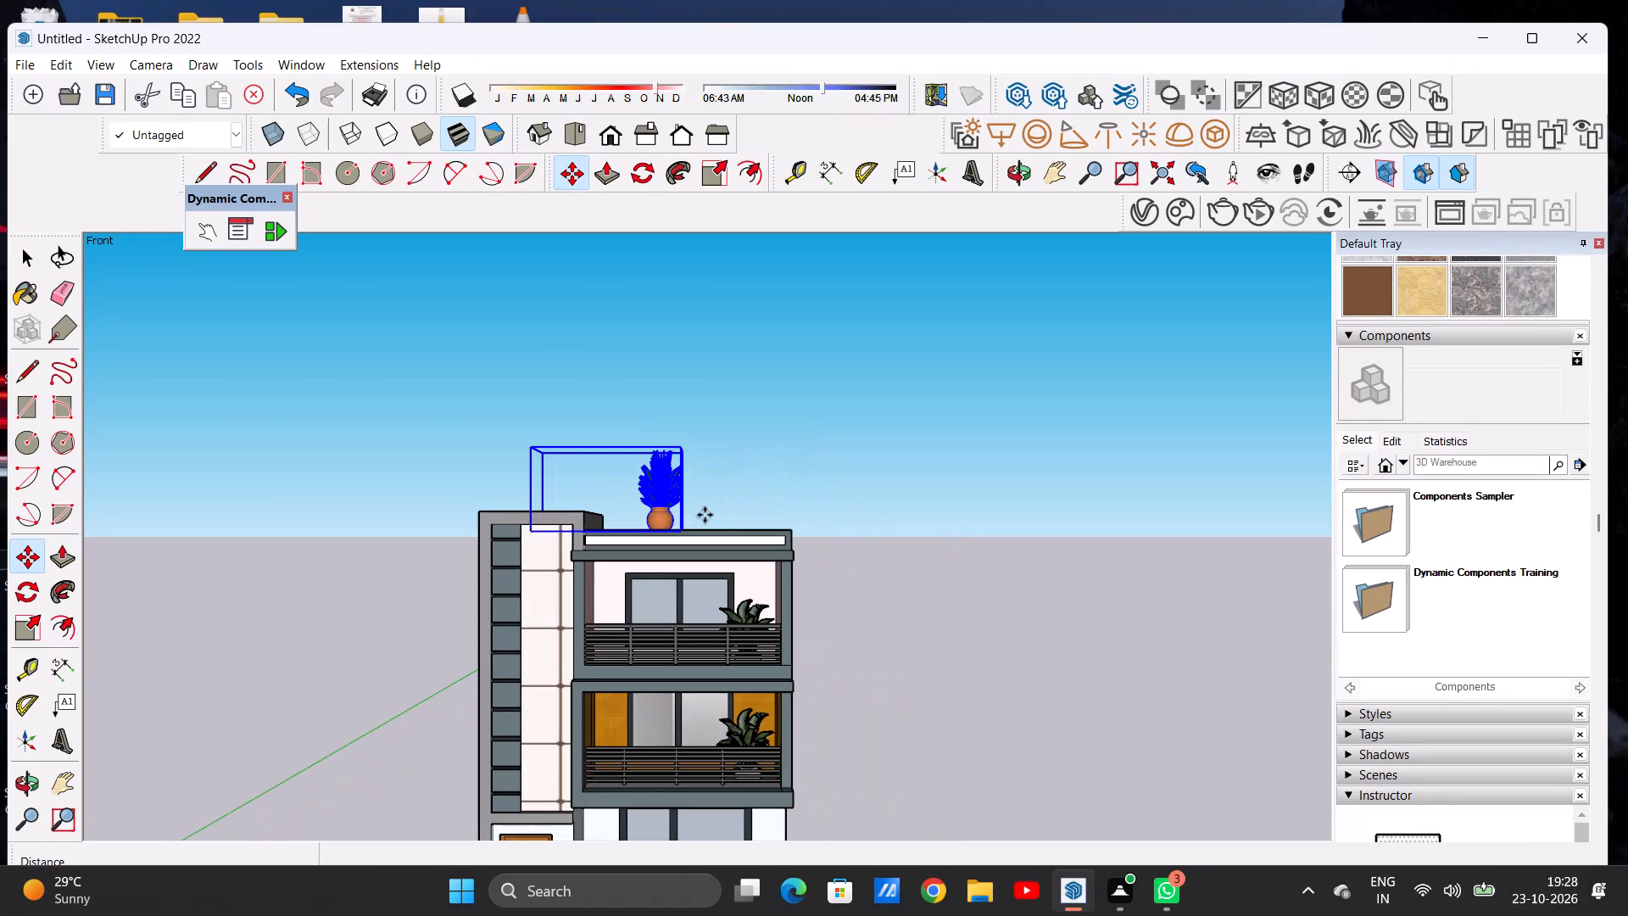
scroll(672, 466, "down", 5)
middle_click_drag(678, 624, 658, 721)
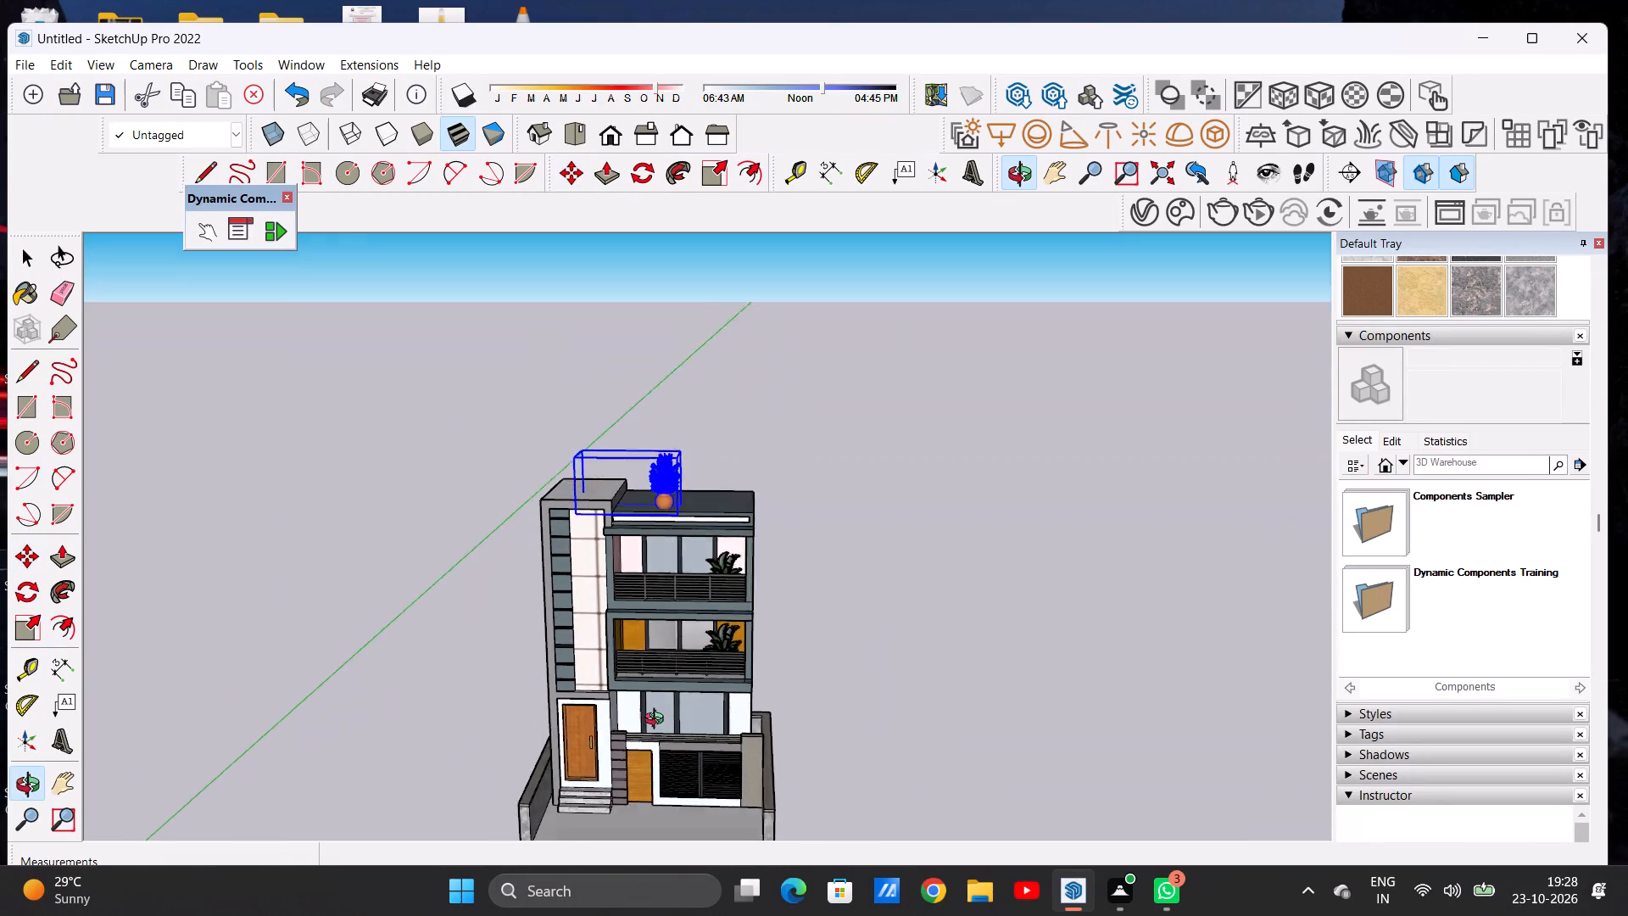
middle_click_drag(658, 721, 586, 709)
scroll(656, 673, "up", 9)
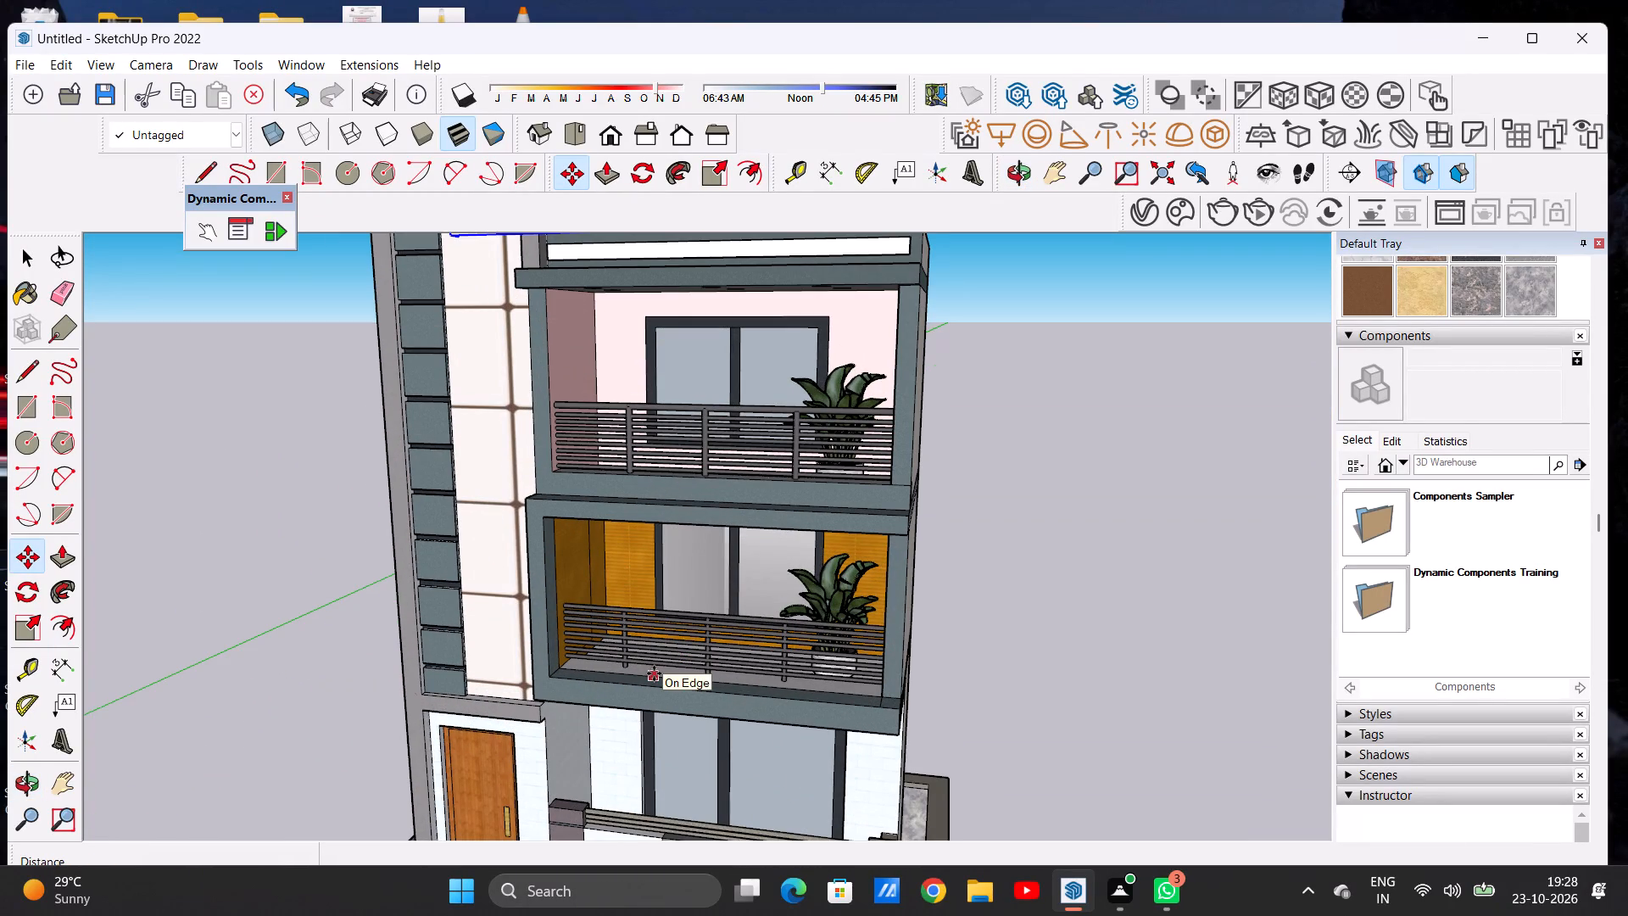
key("space")
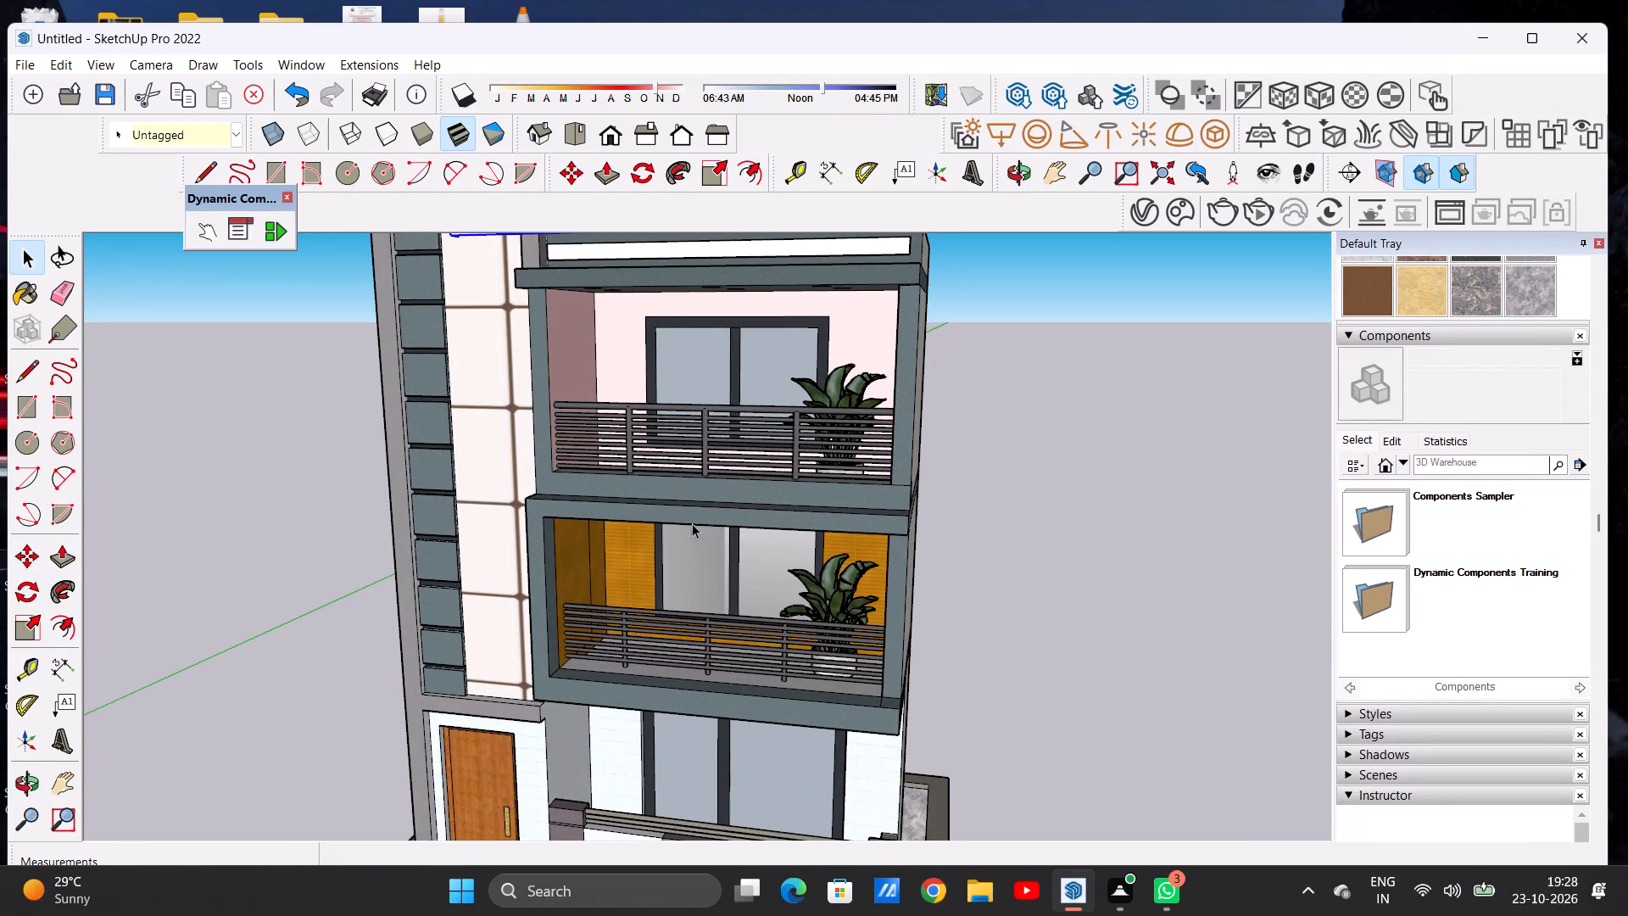
scroll(681, 592, "down", 11)
scroll(718, 469, "up", 8)
scroll(684, 484, "down", 1)
scroll(684, 484, "up", 3)
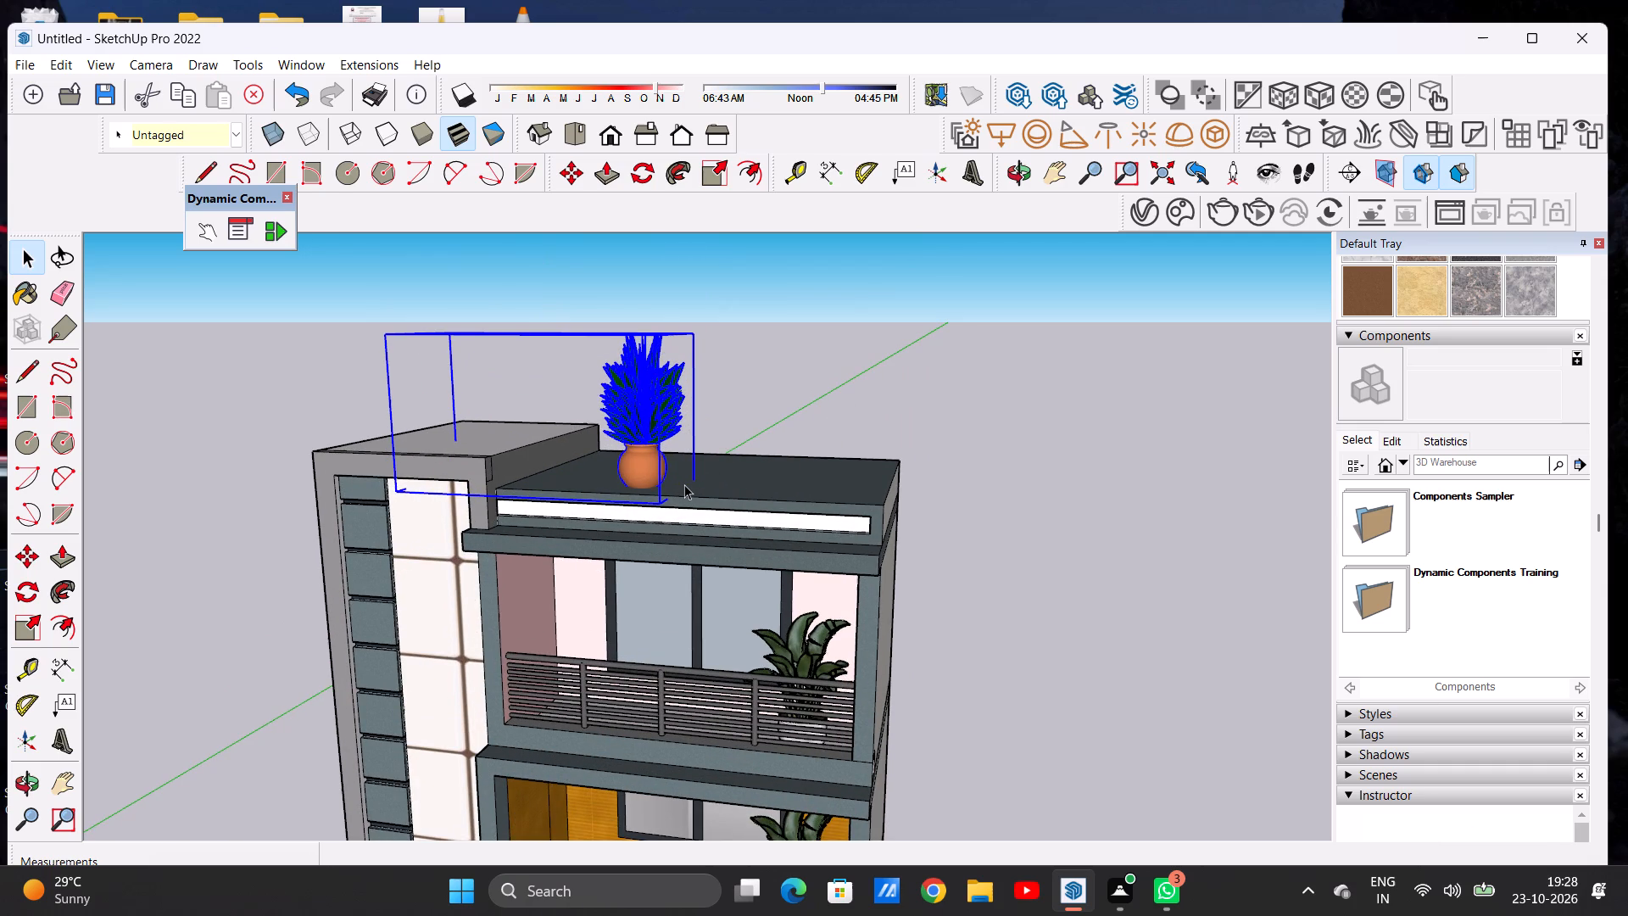
scroll(684, 484, "down", 9)
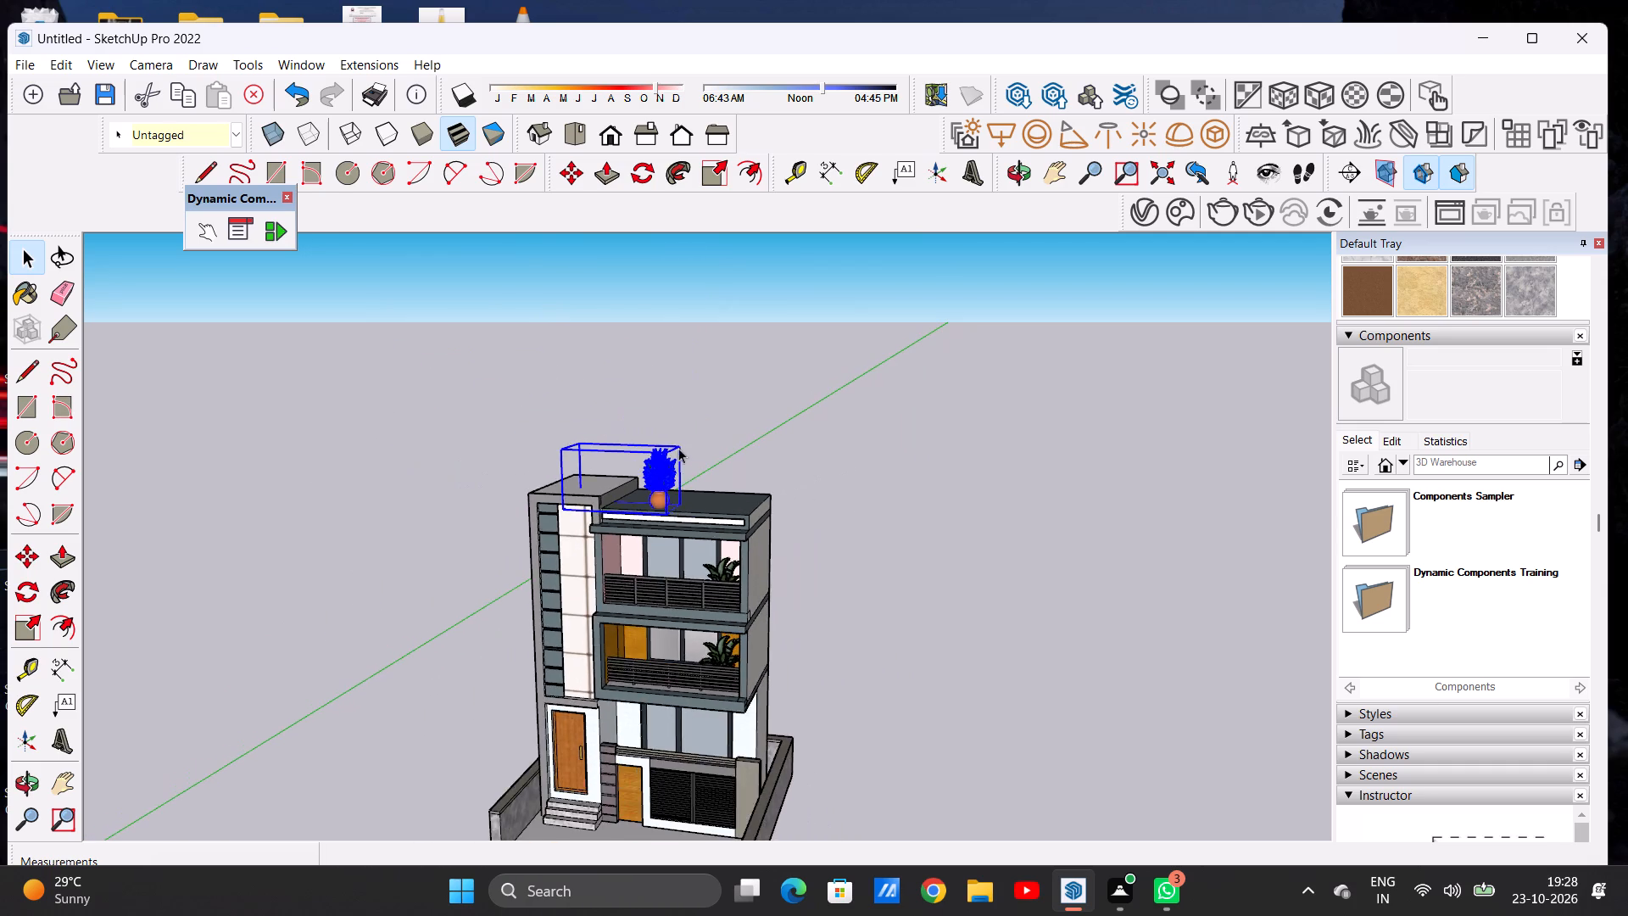
scroll(678, 448, "down", 4)
scroll(575, 682, "up", 8)
scroll(576, 774, "up", 3)
scroll(599, 588, "down", 6)
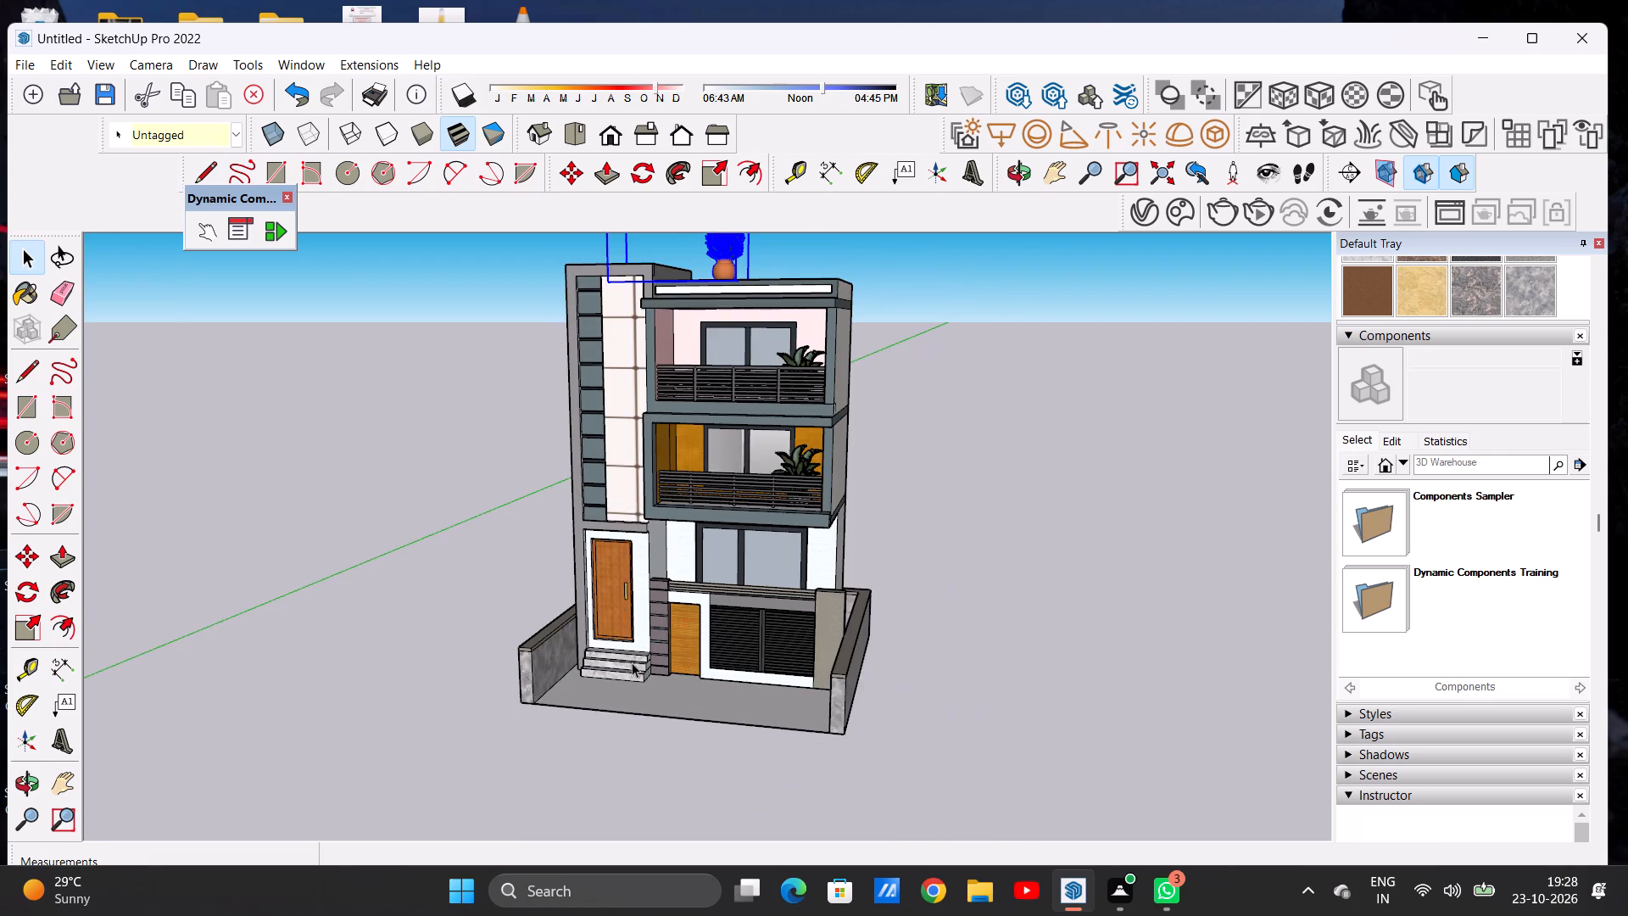
middle_click_drag(624, 679, 549, 729)
scroll(589, 684, "up", 5)
scroll(599, 677, "down", 5)
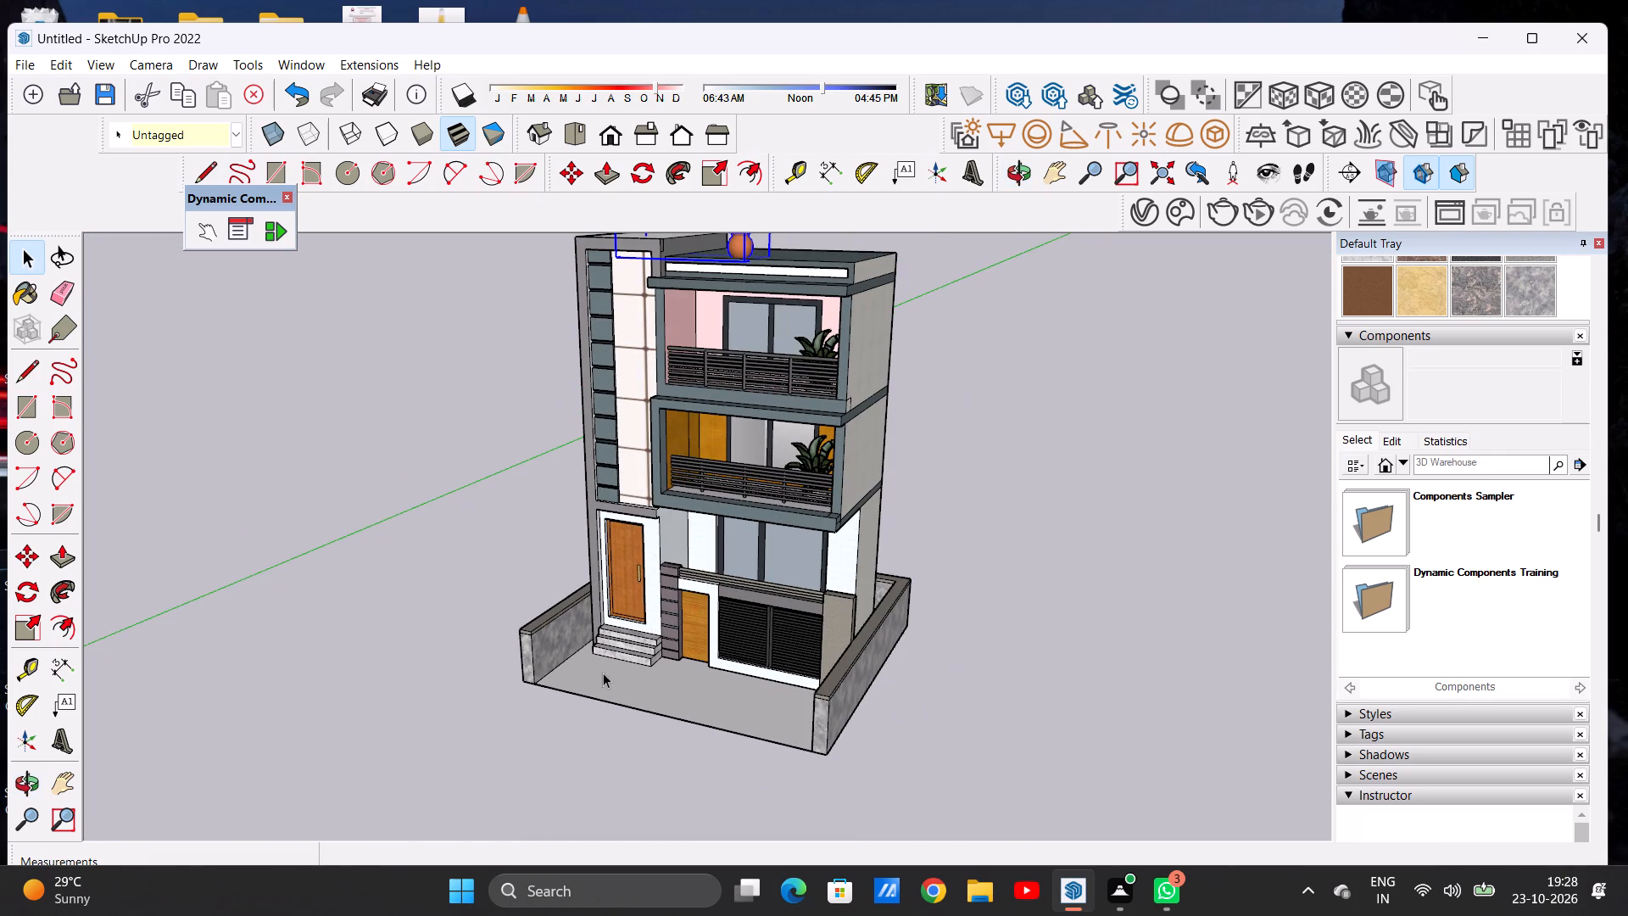
key("m")
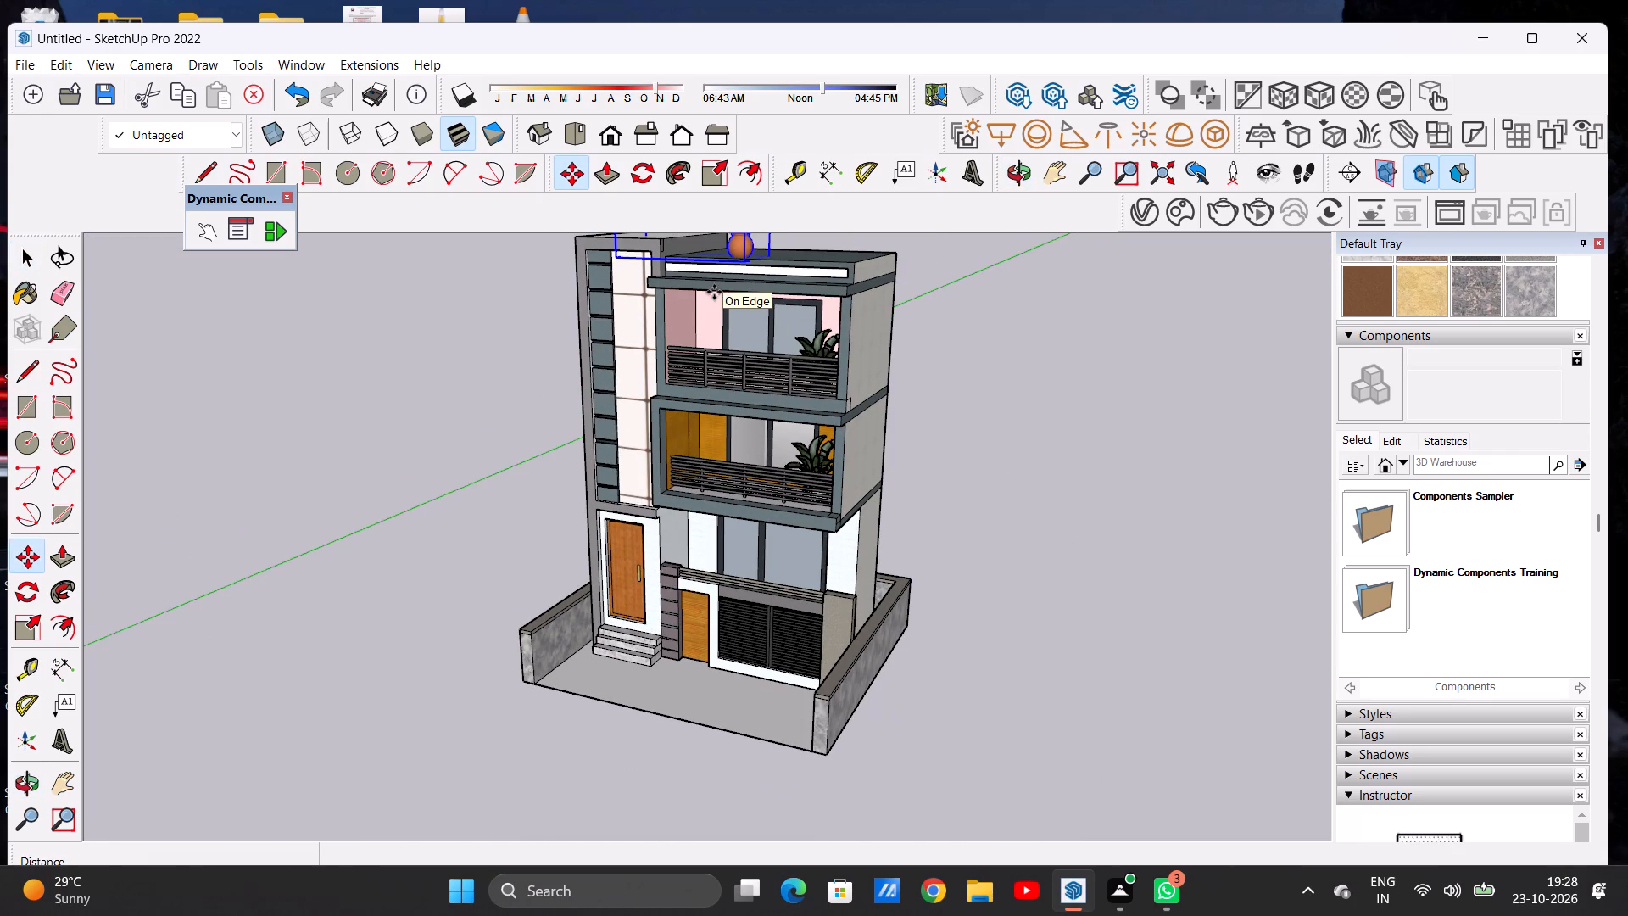
left_click(750, 255)
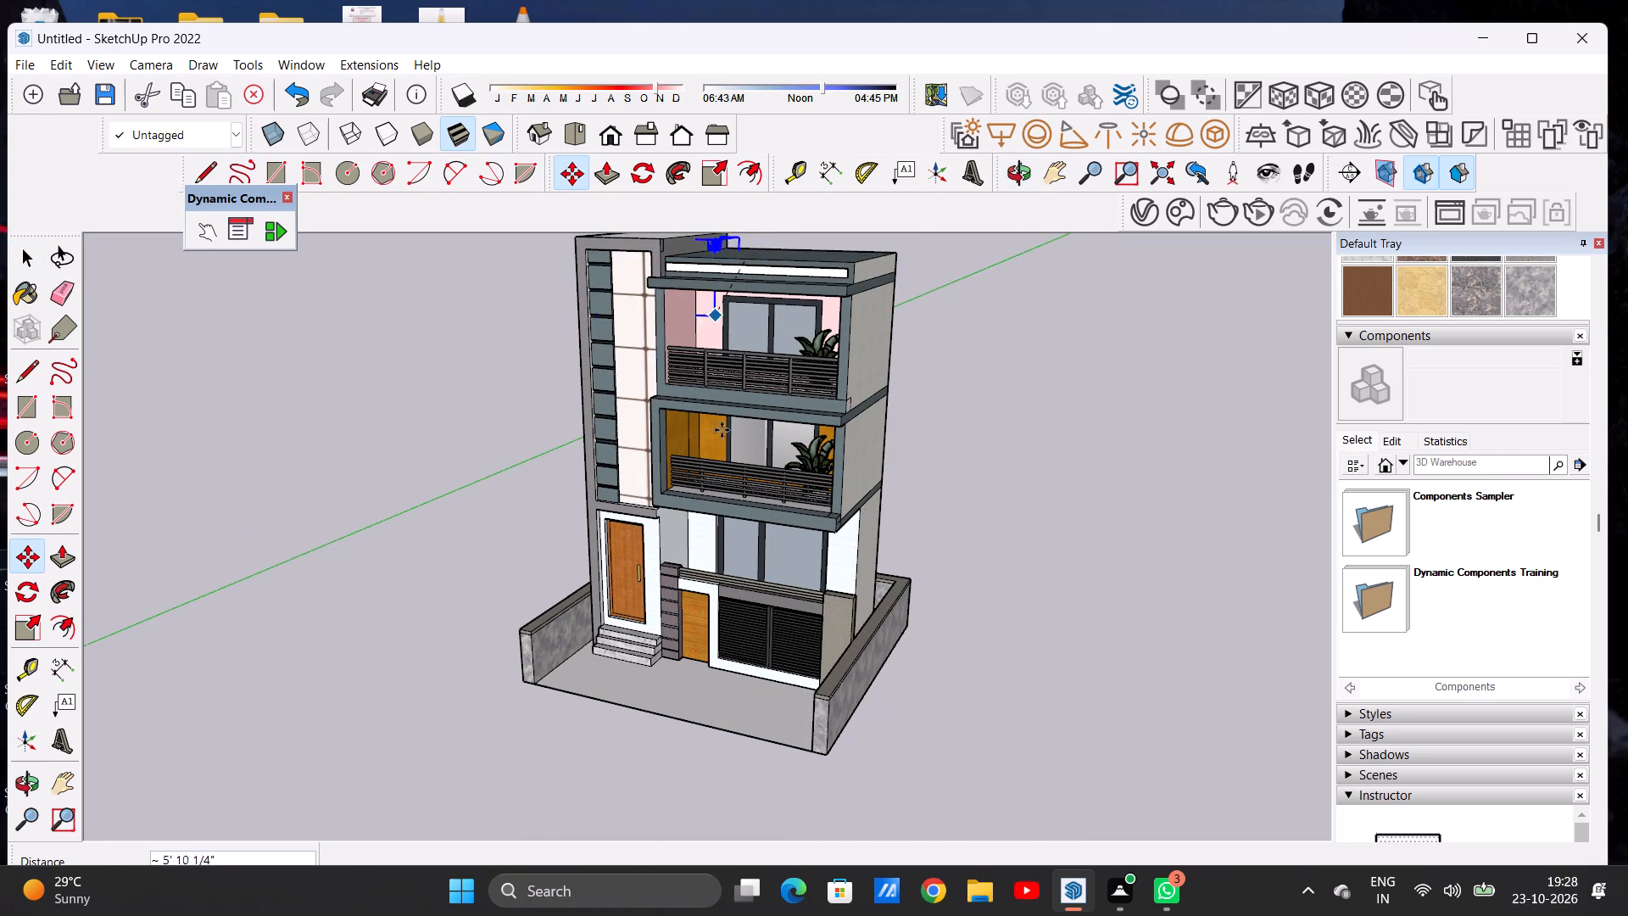
scroll(590, 717, "up", 6)
scroll(583, 717, "down", 12)
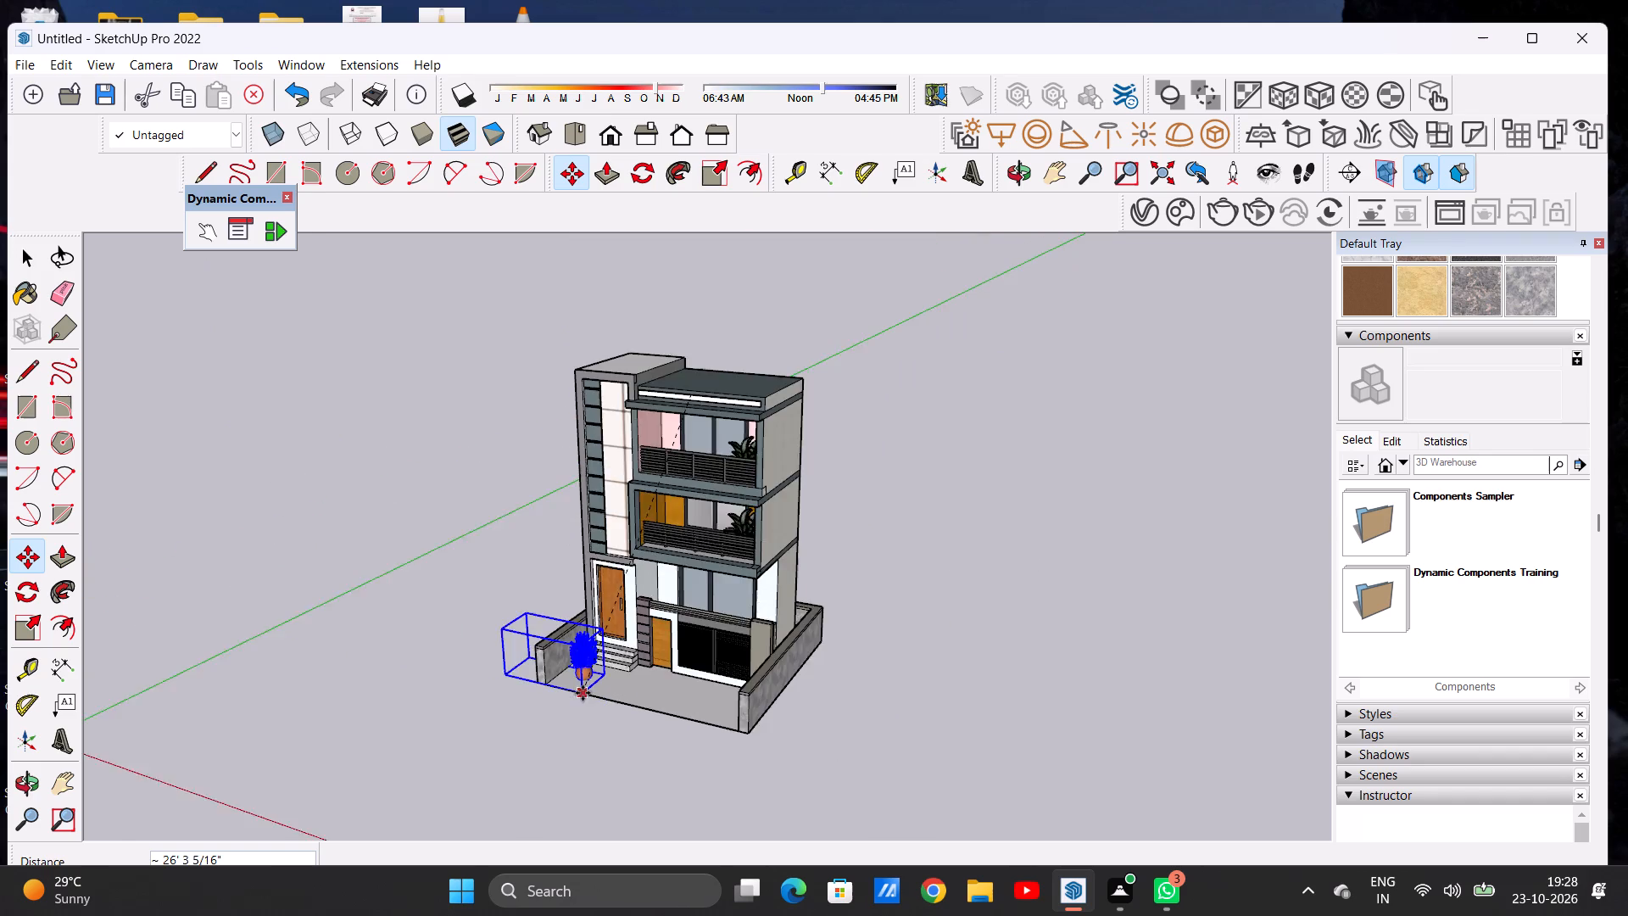
scroll(602, 702, "up", 13)
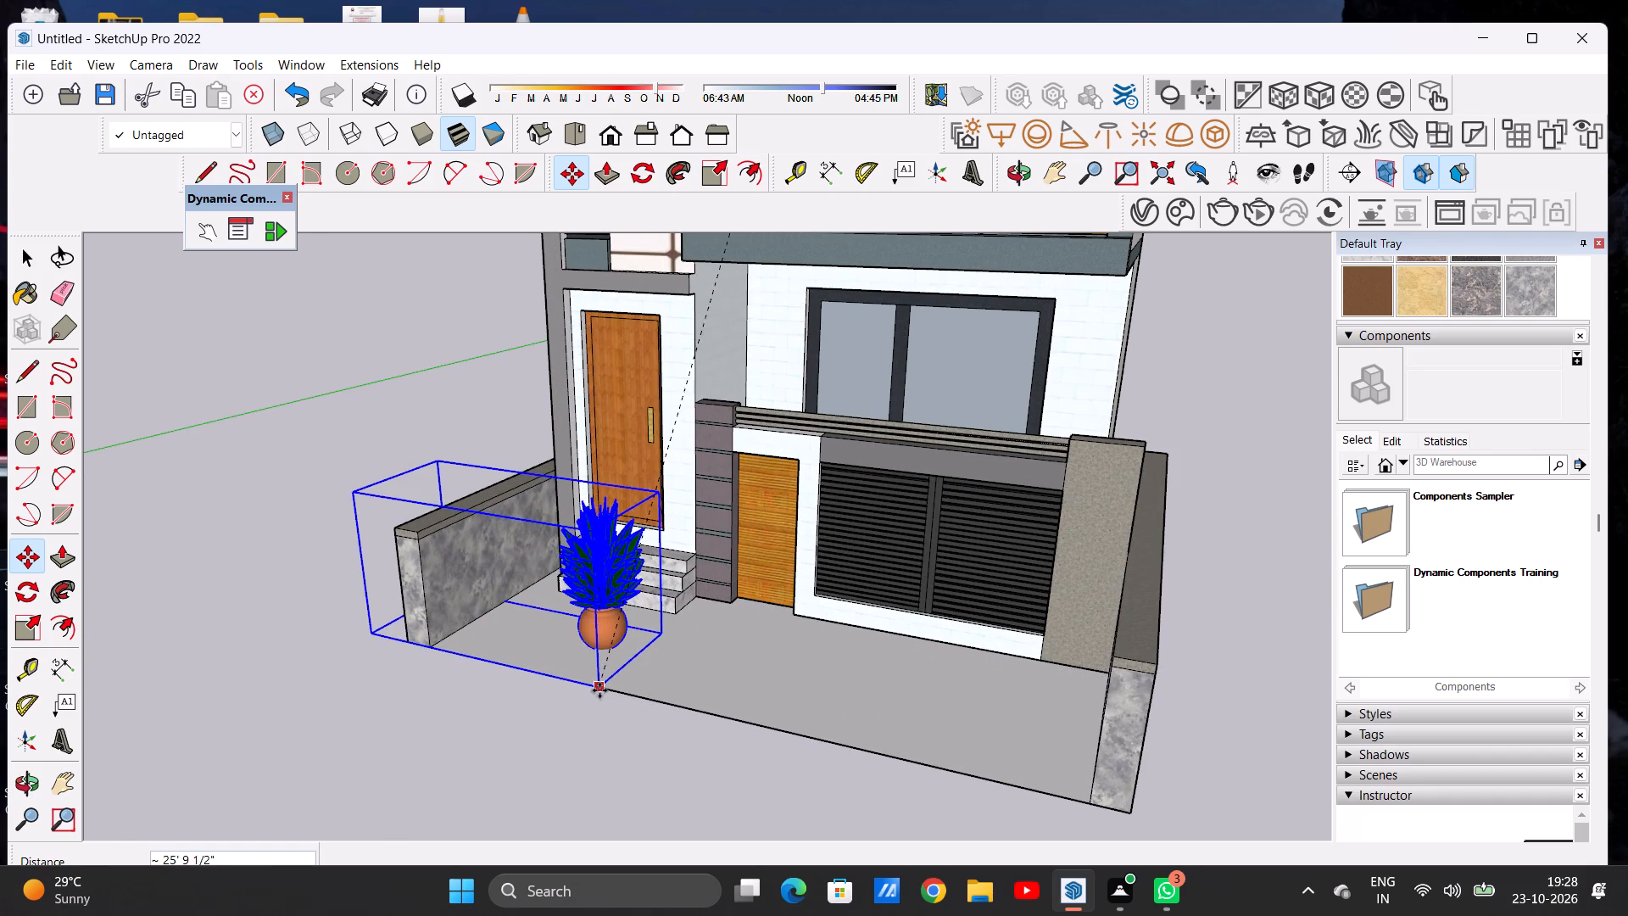
left_click(599, 690)
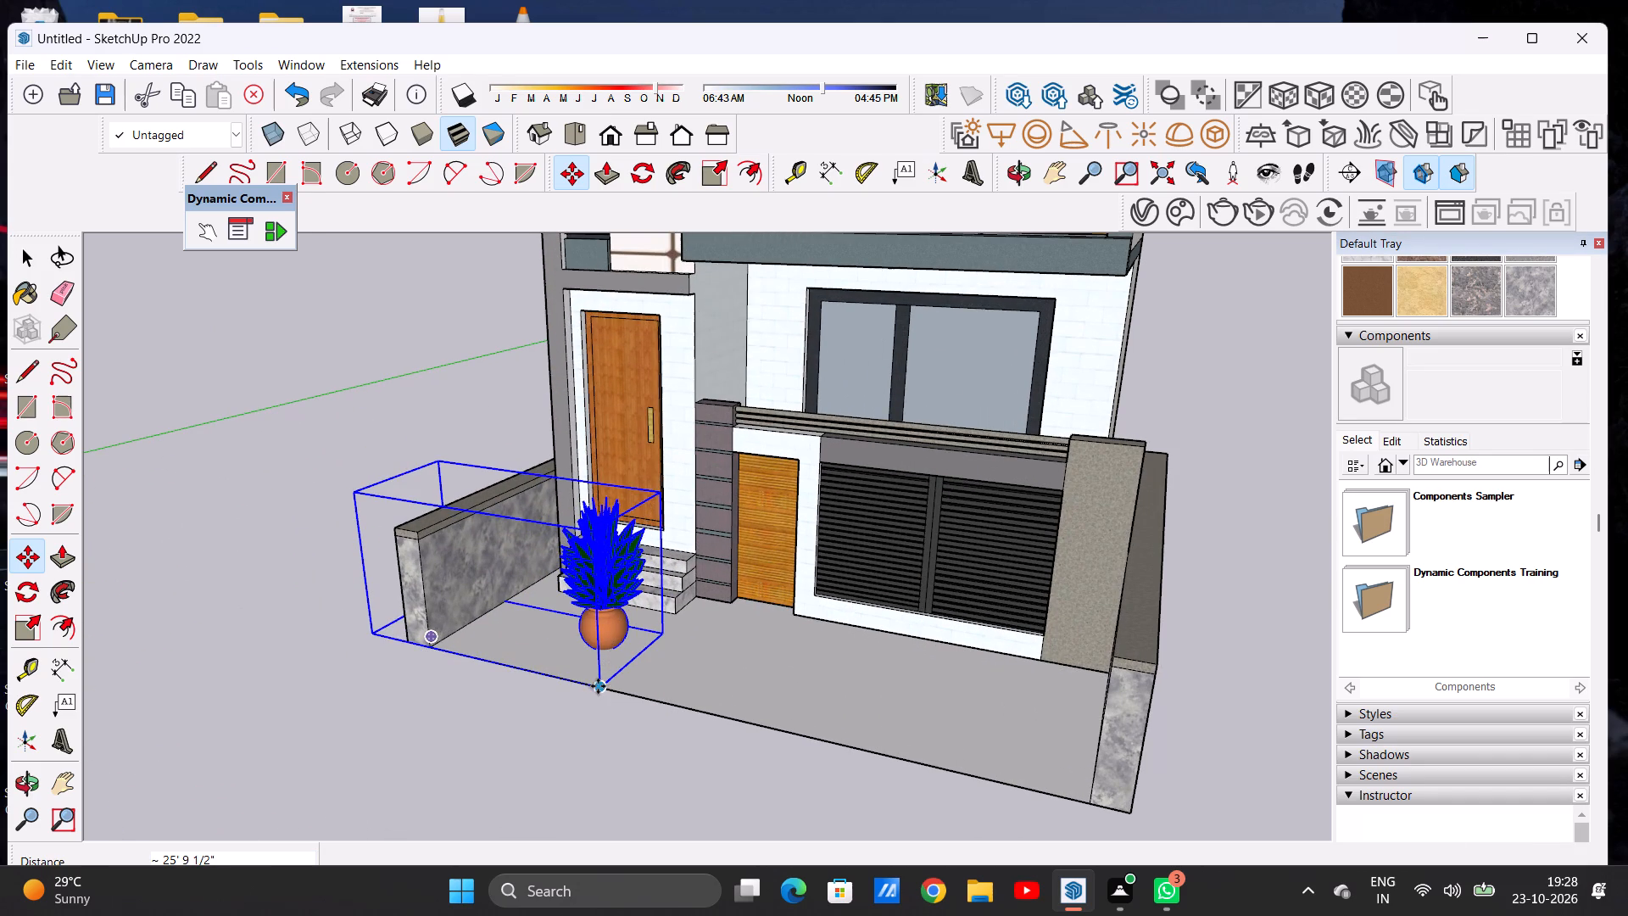
Move the potted plant about 2' 11 1/2" back into the forecourt, between the side boundary wall and the entrance steps, and deselect it.
key("m")
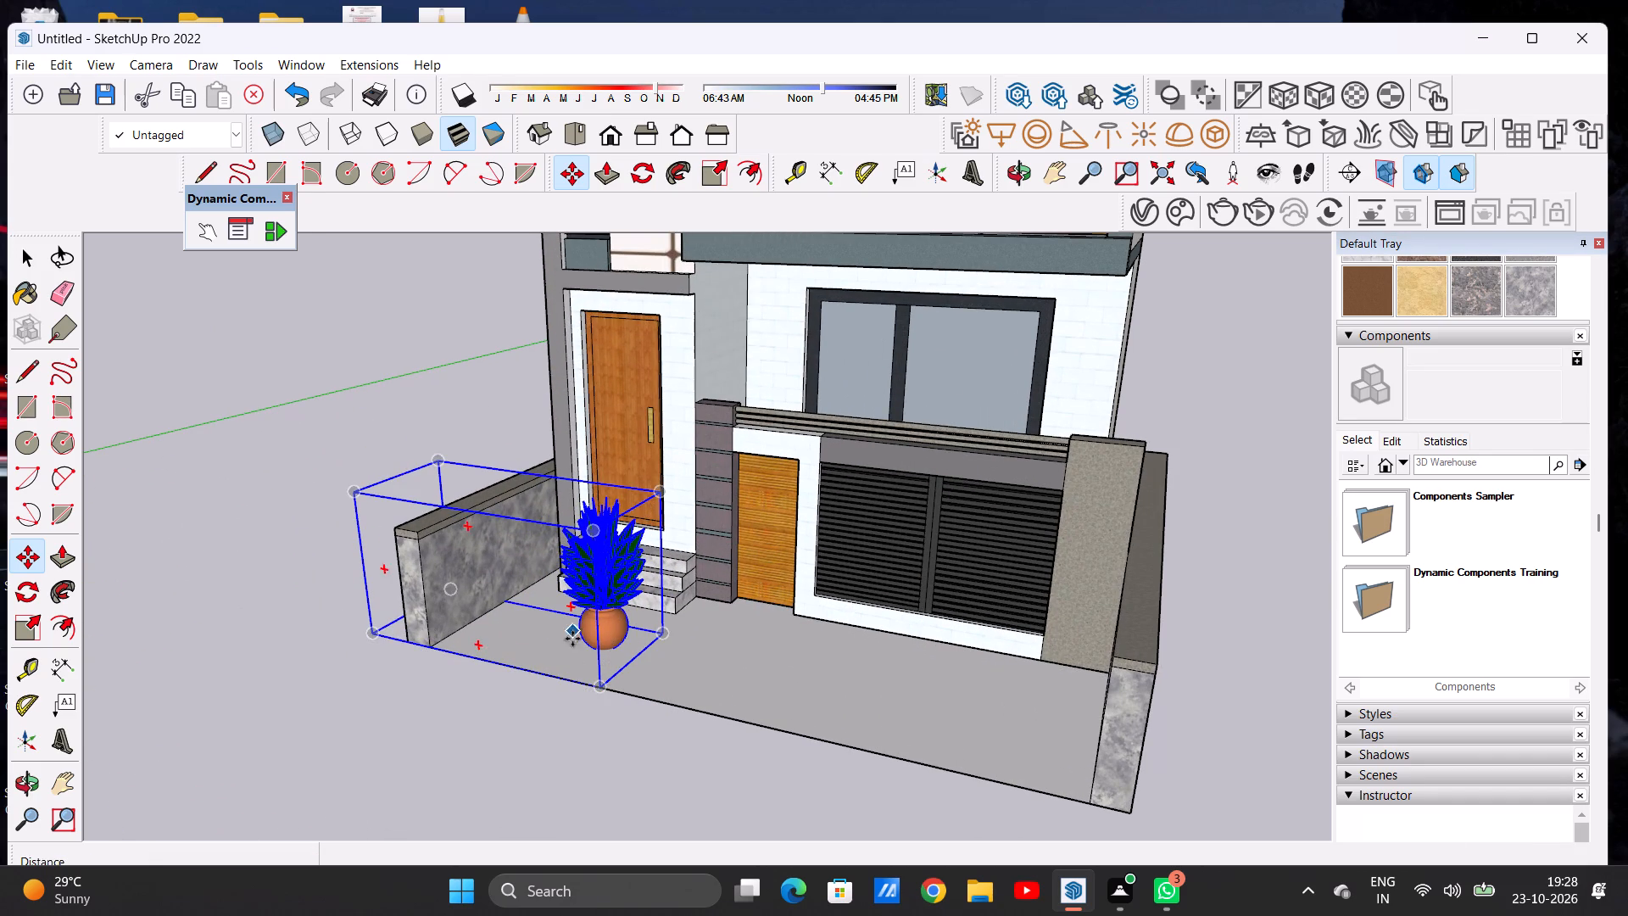
left_click(599, 697)
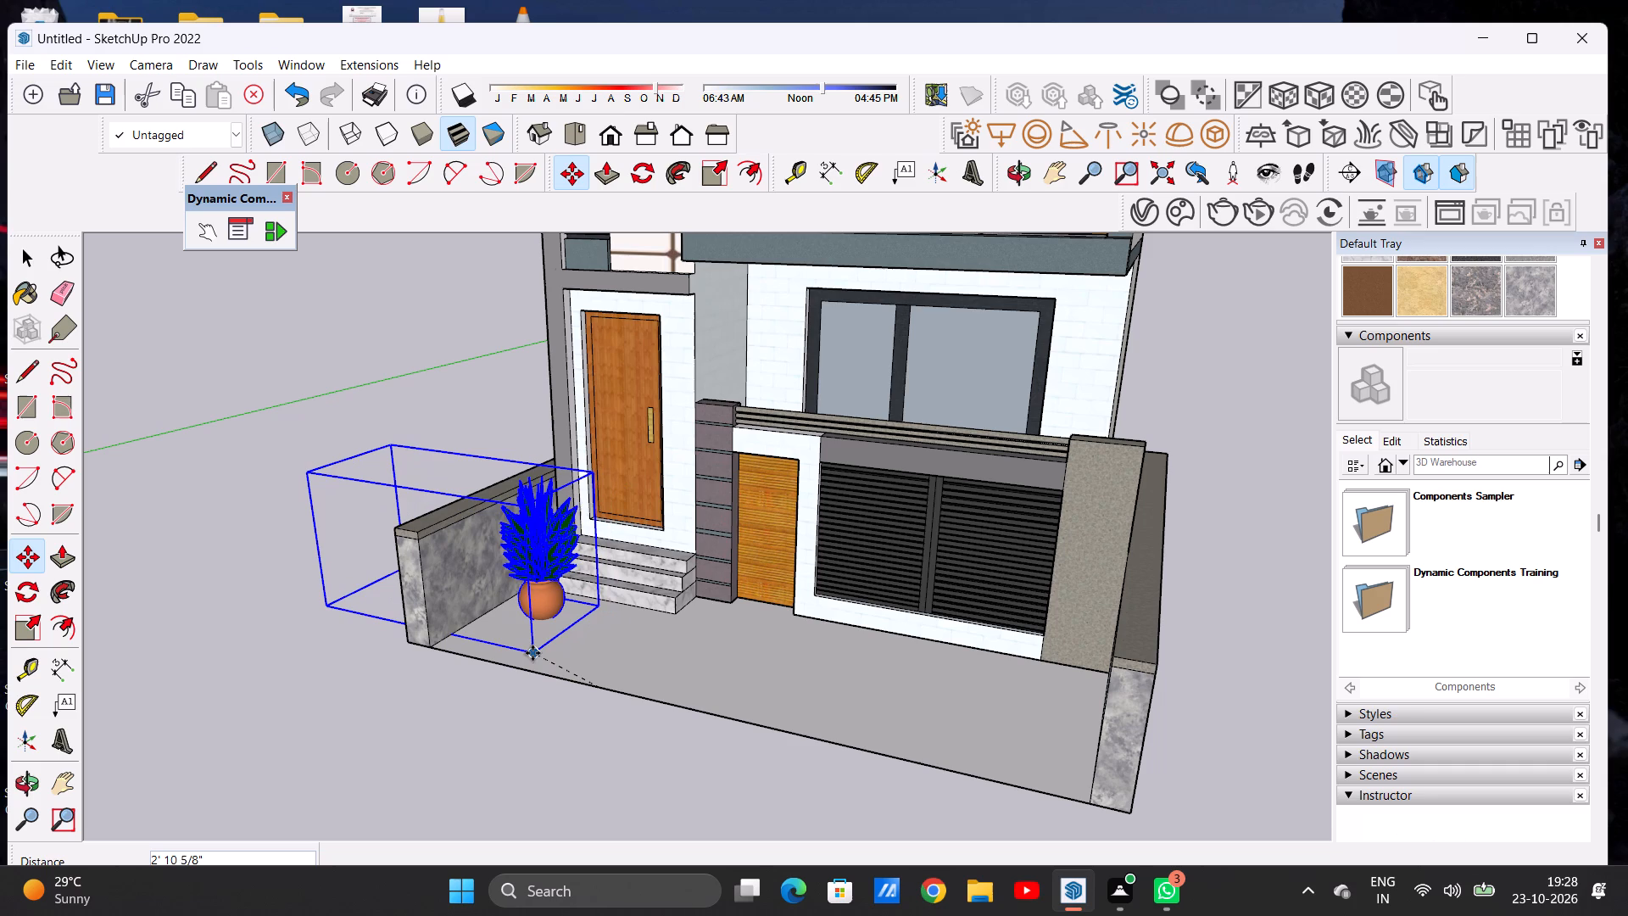
left_click(530, 653)
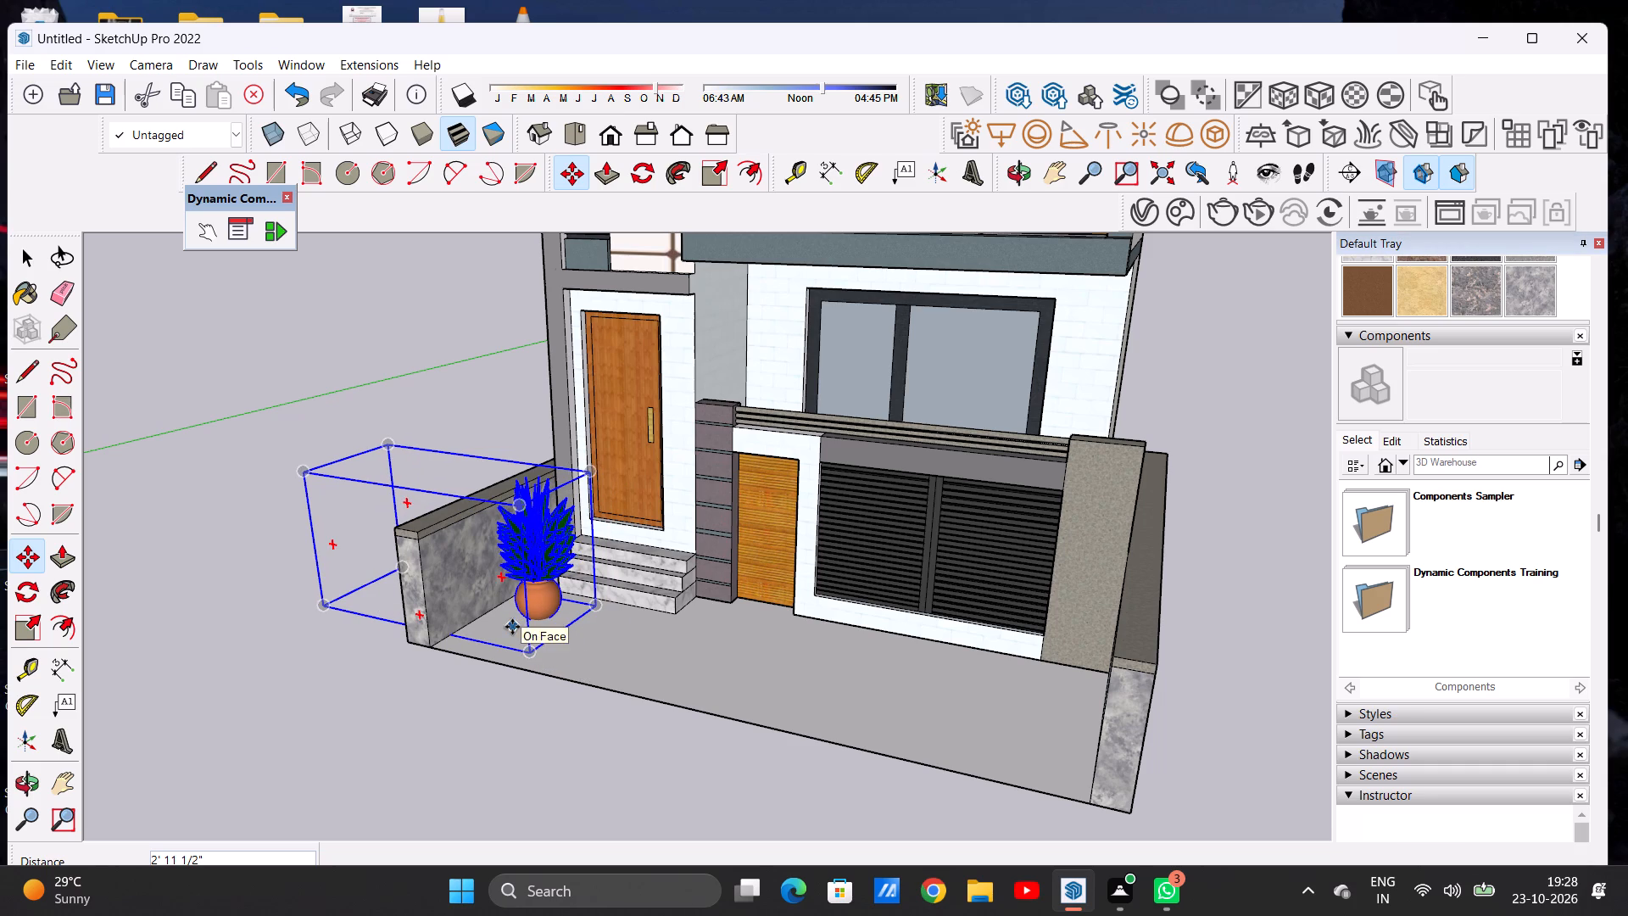
key("space")
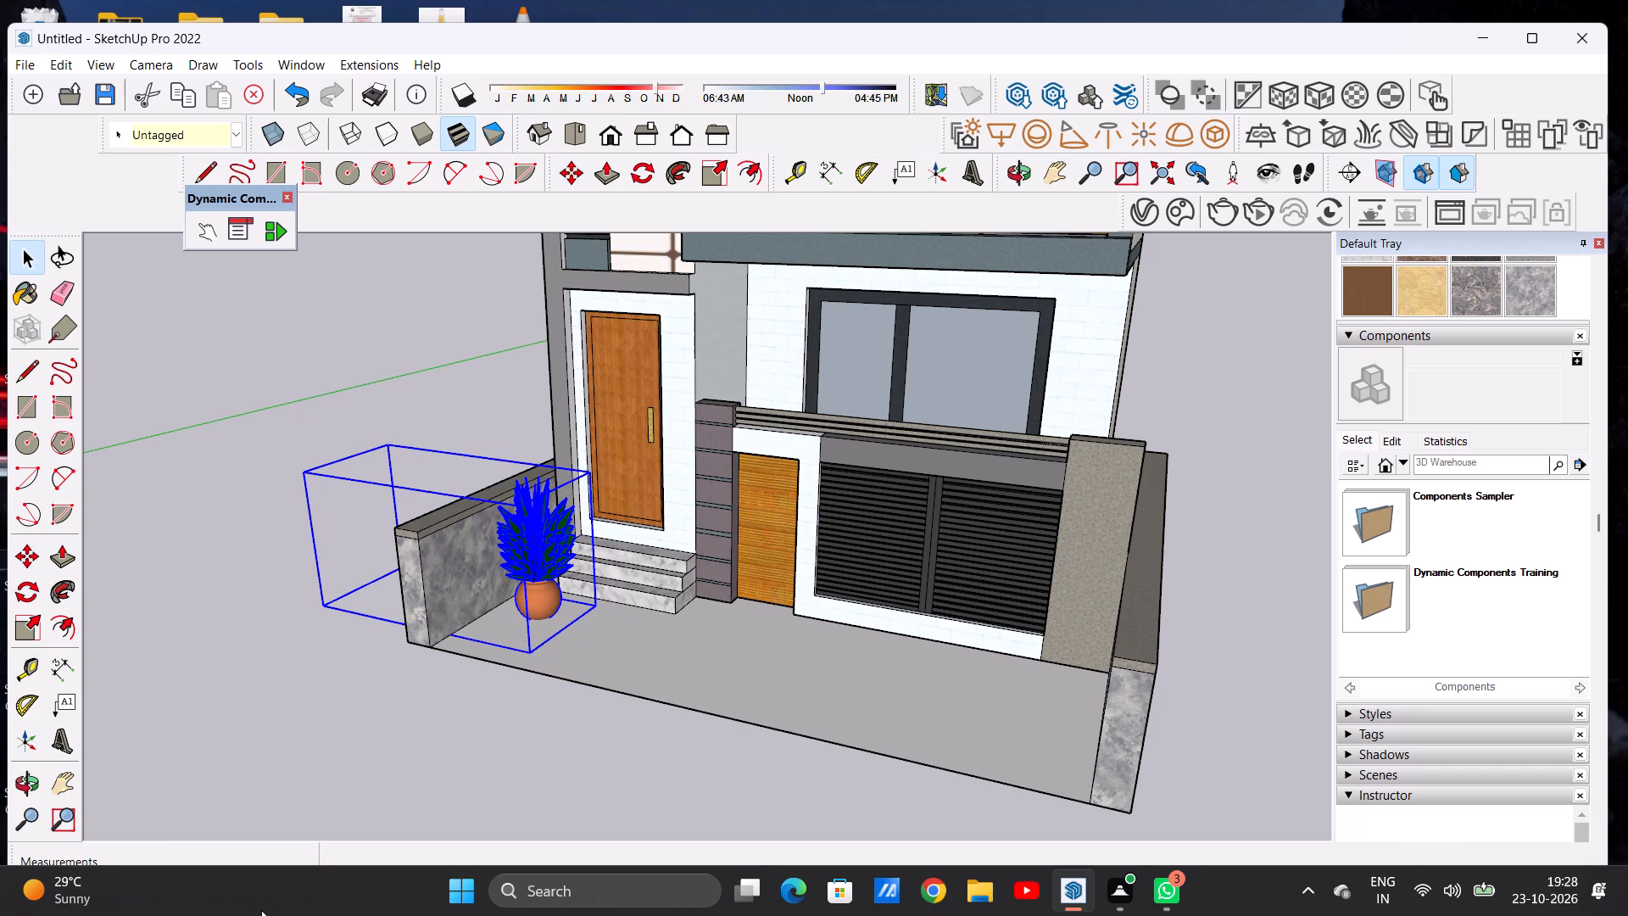
left_click(399, 744)
Shift the forecourt's potted plant about 7 1/8" closer to the side boundary wall, clear of the entrance steps, and deselect it.
middle_click_drag(566, 595, 520, 580)
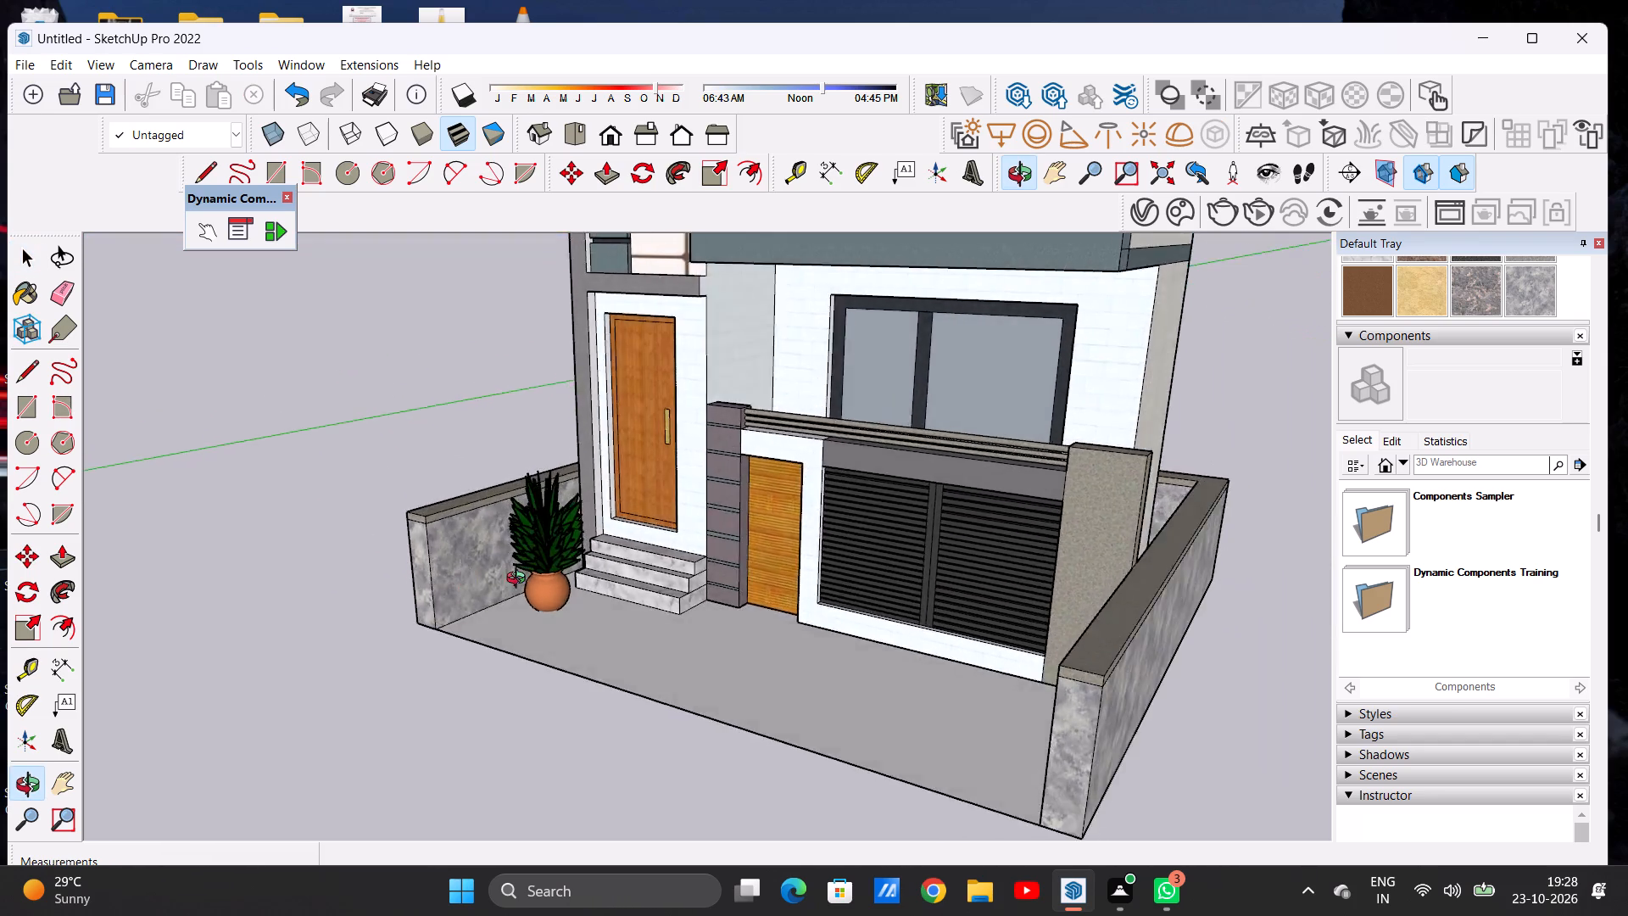
middle_click_drag(520, 580, 666, 626)
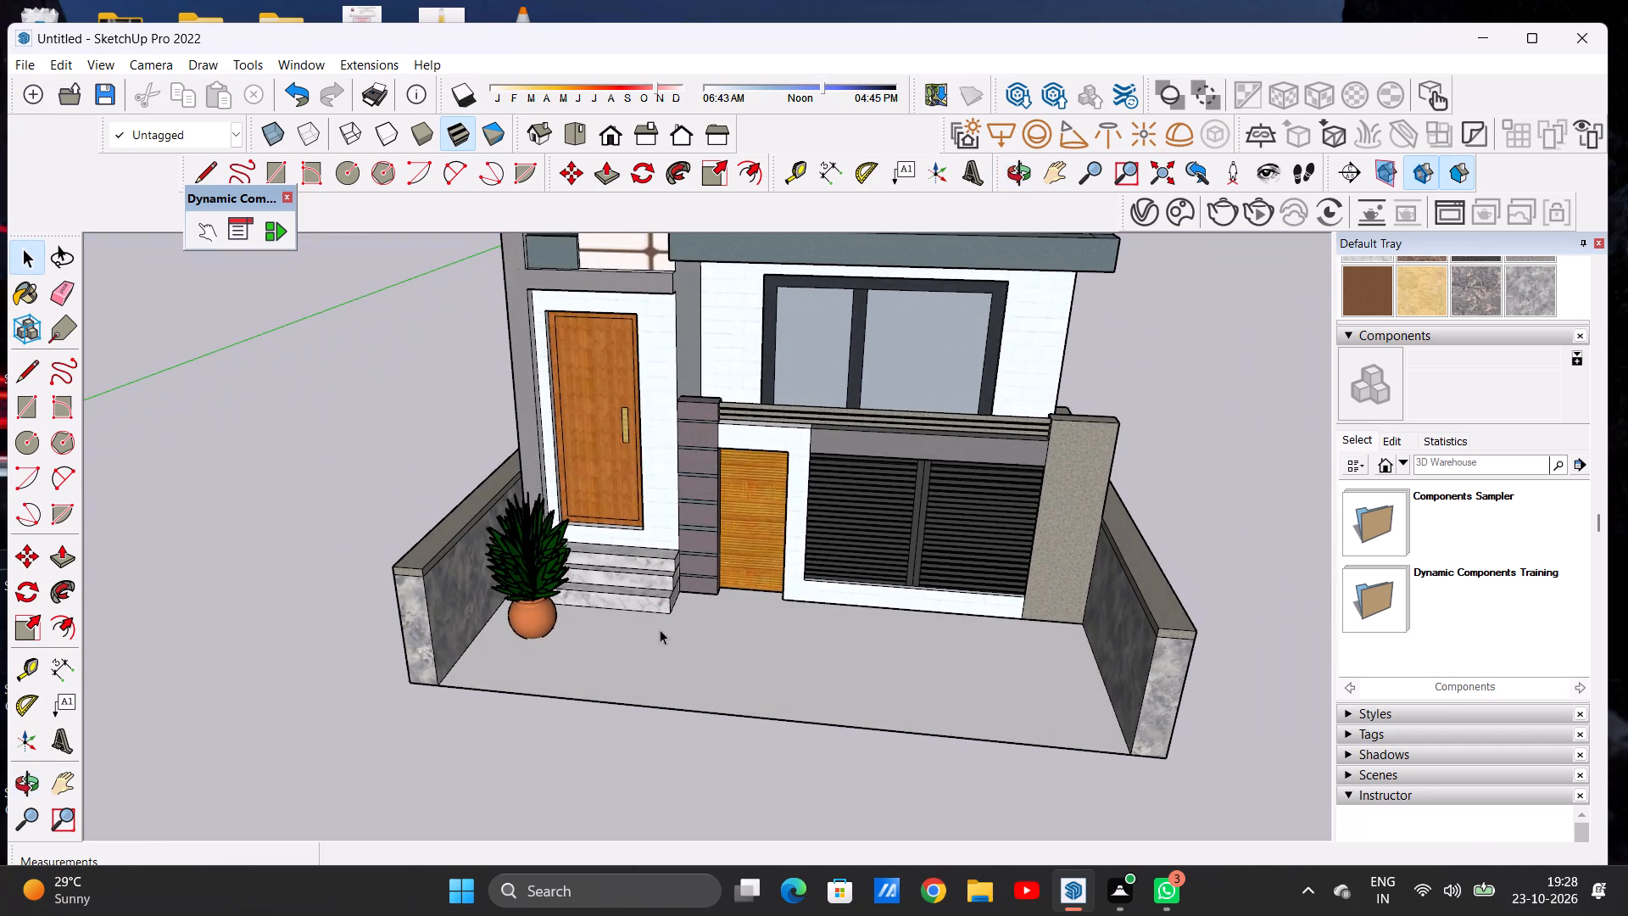
scroll(658, 629, "down", 6)
middle_click_drag(644, 630, 510, 699)
scroll(621, 544, "up", 7)
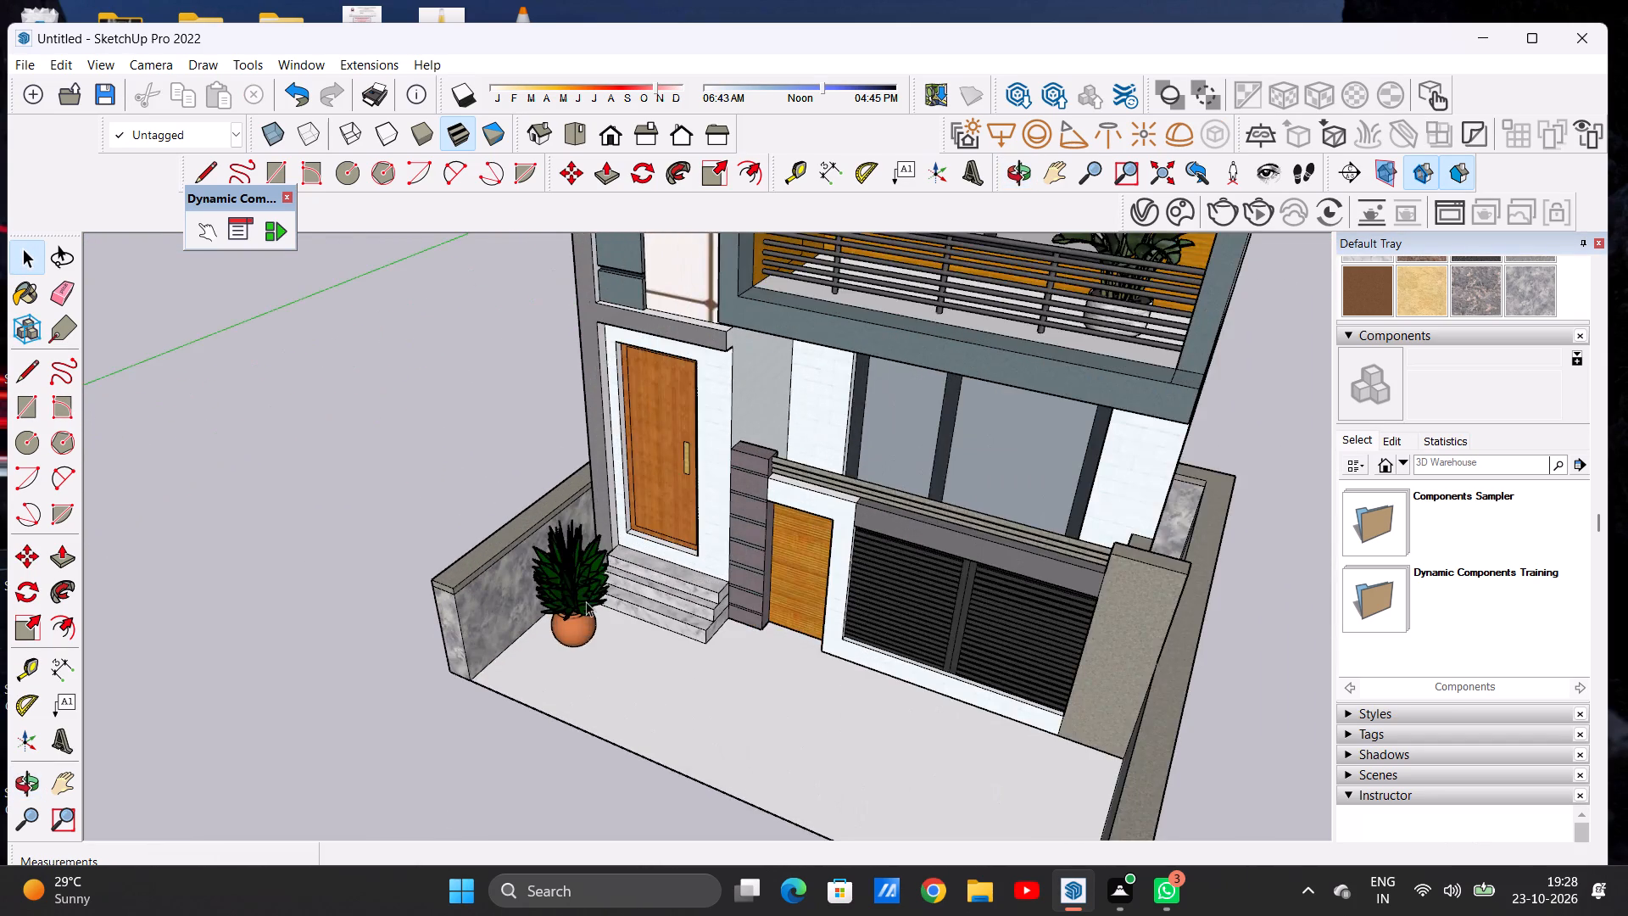
scroll(586, 601, "up", 3)
left_click(573, 584)
scroll(604, 549, "down", 5)
middle_click_drag(628, 571, 689, 533)
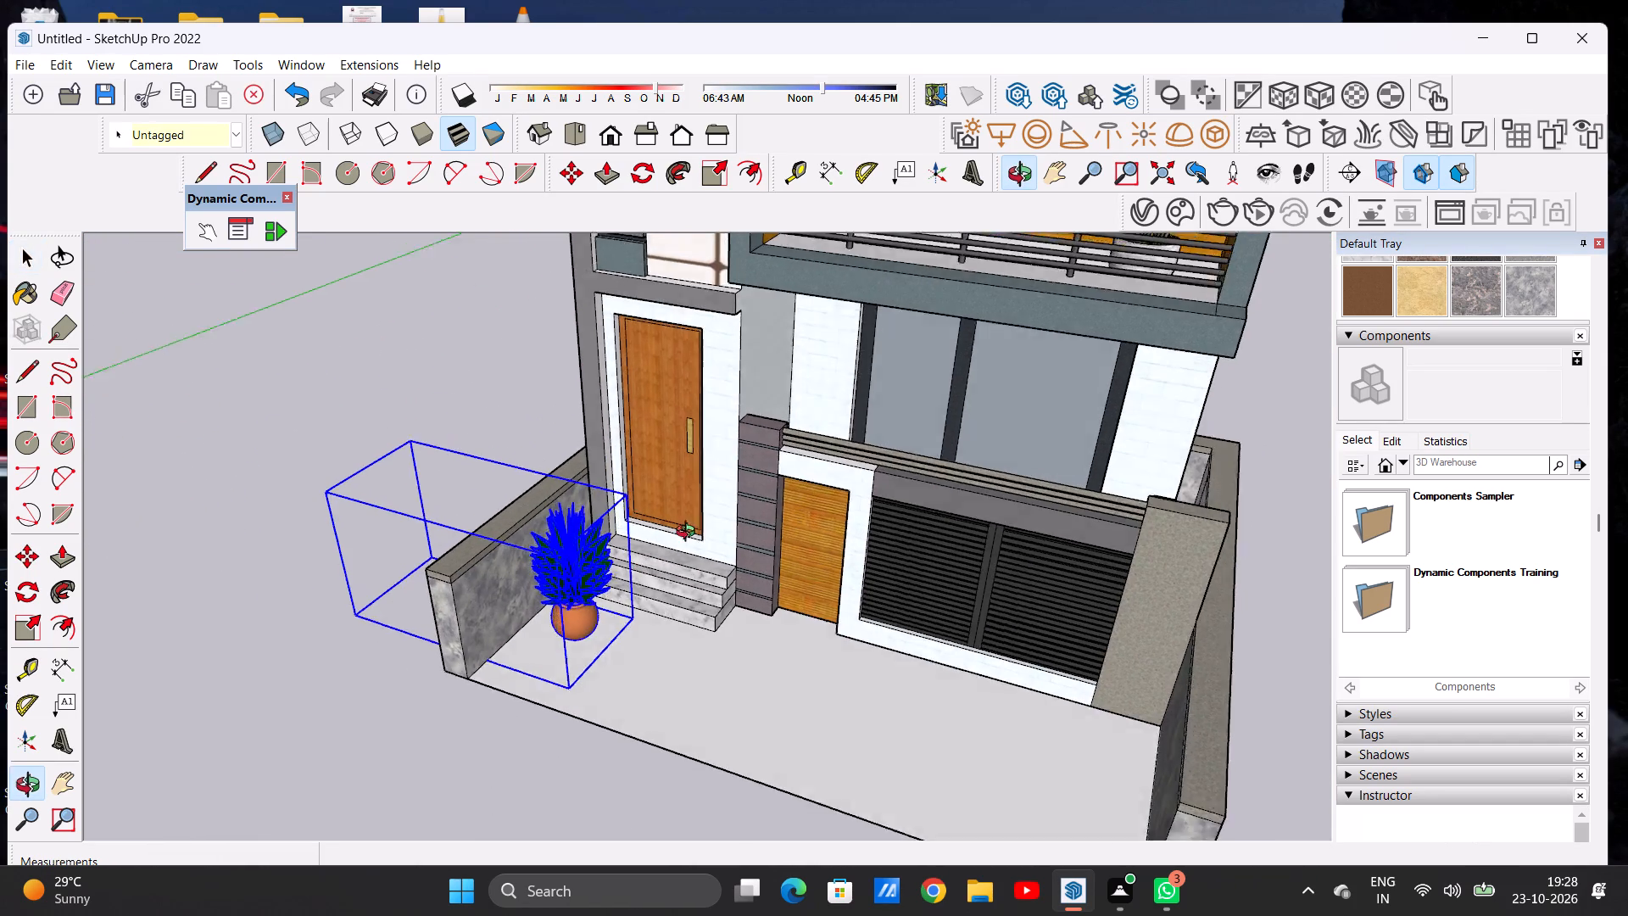
middle_click_drag(689, 533, 654, 539)
middle_click_drag(598, 635, 714, 614)
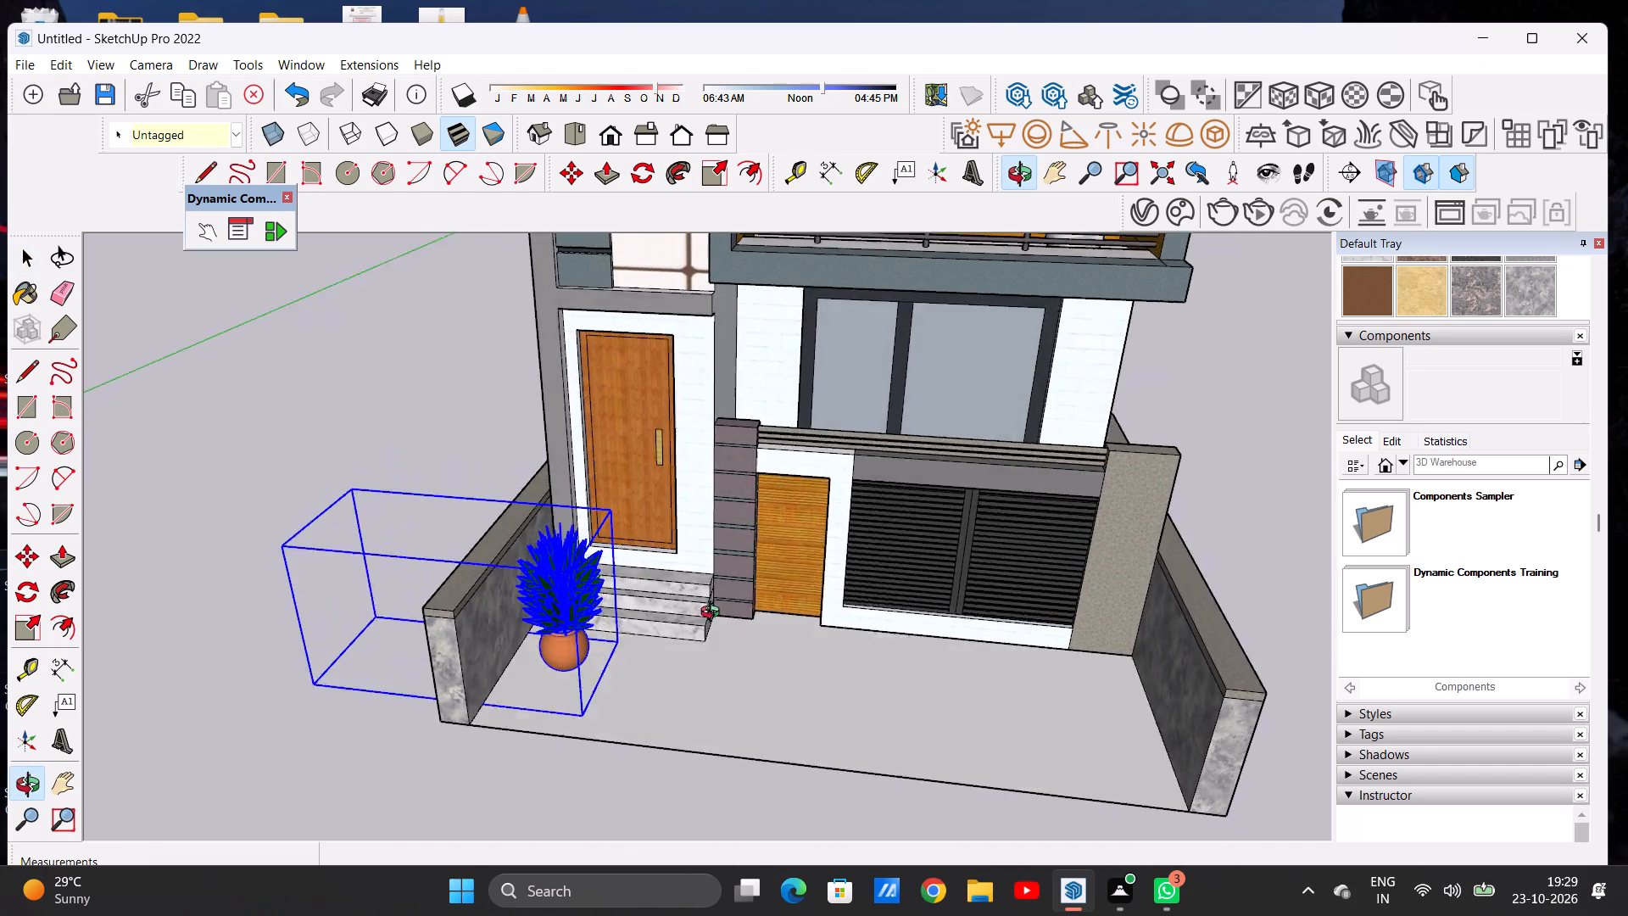
middle_click_drag(714, 614, 746, 595)
scroll(727, 526, "down", 6)
scroll(617, 628, "up", 8)
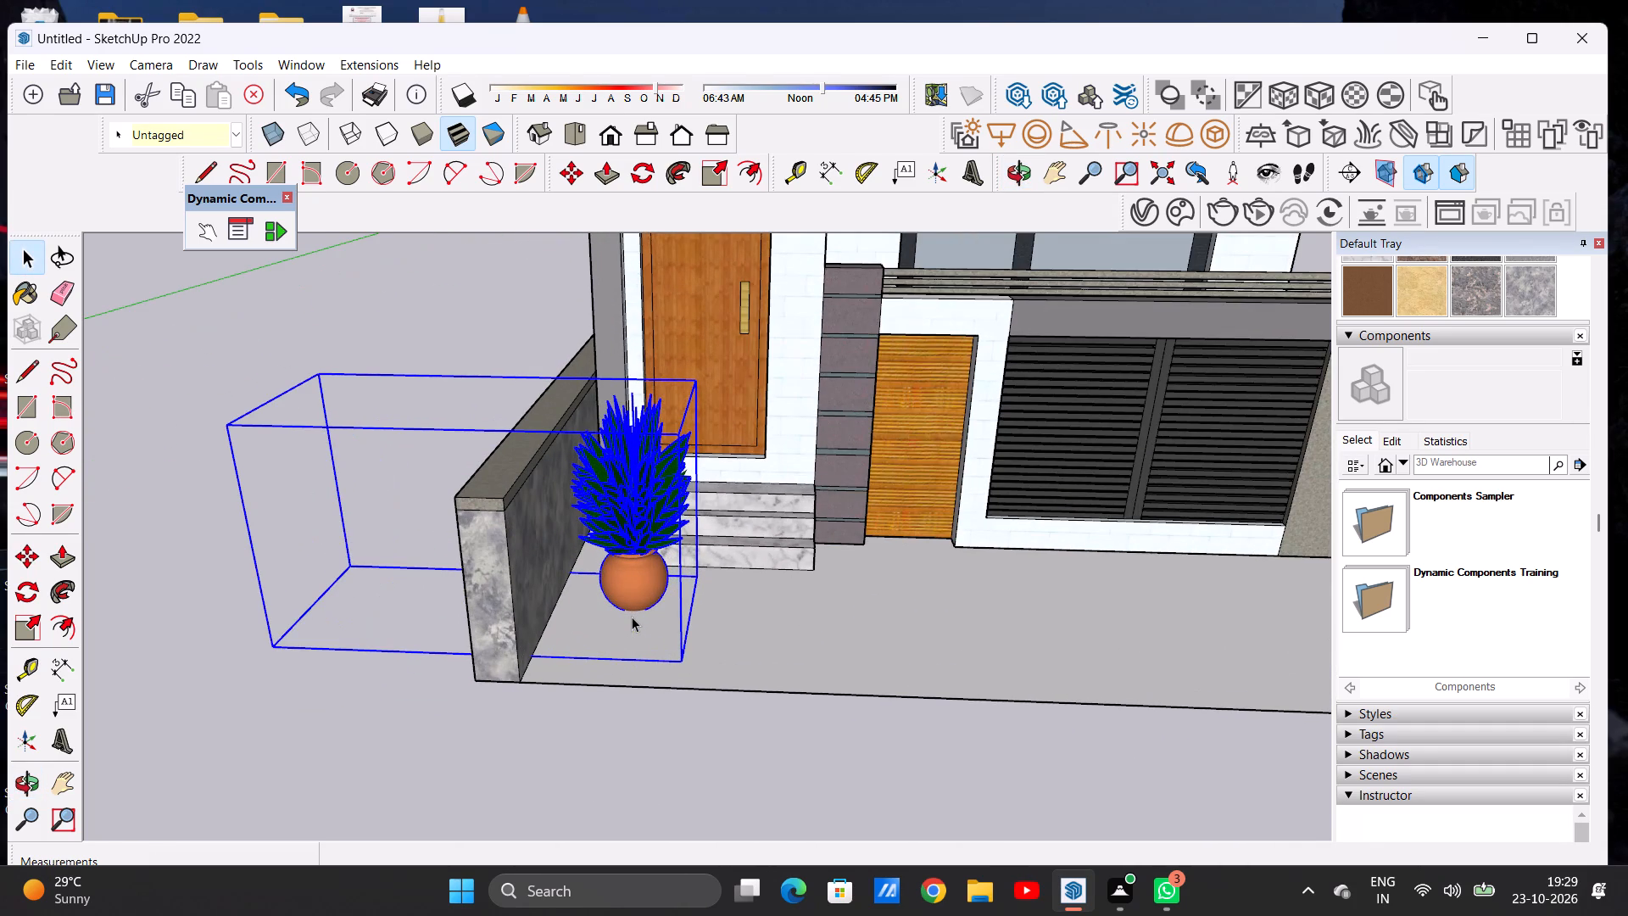
key("m")
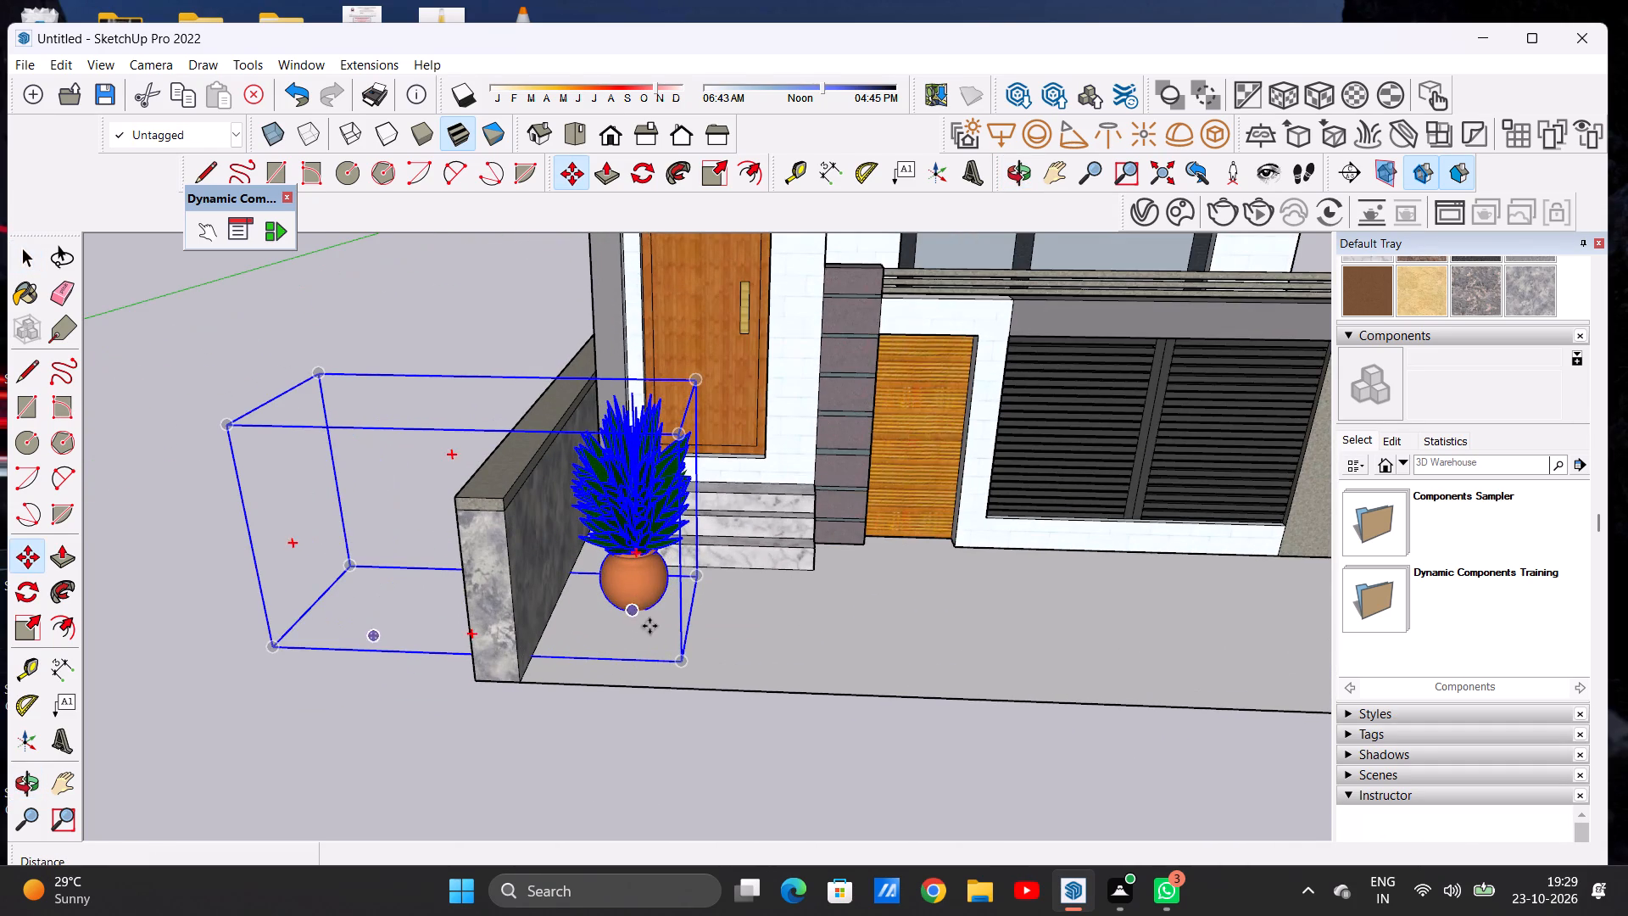
left_click(677, 654)
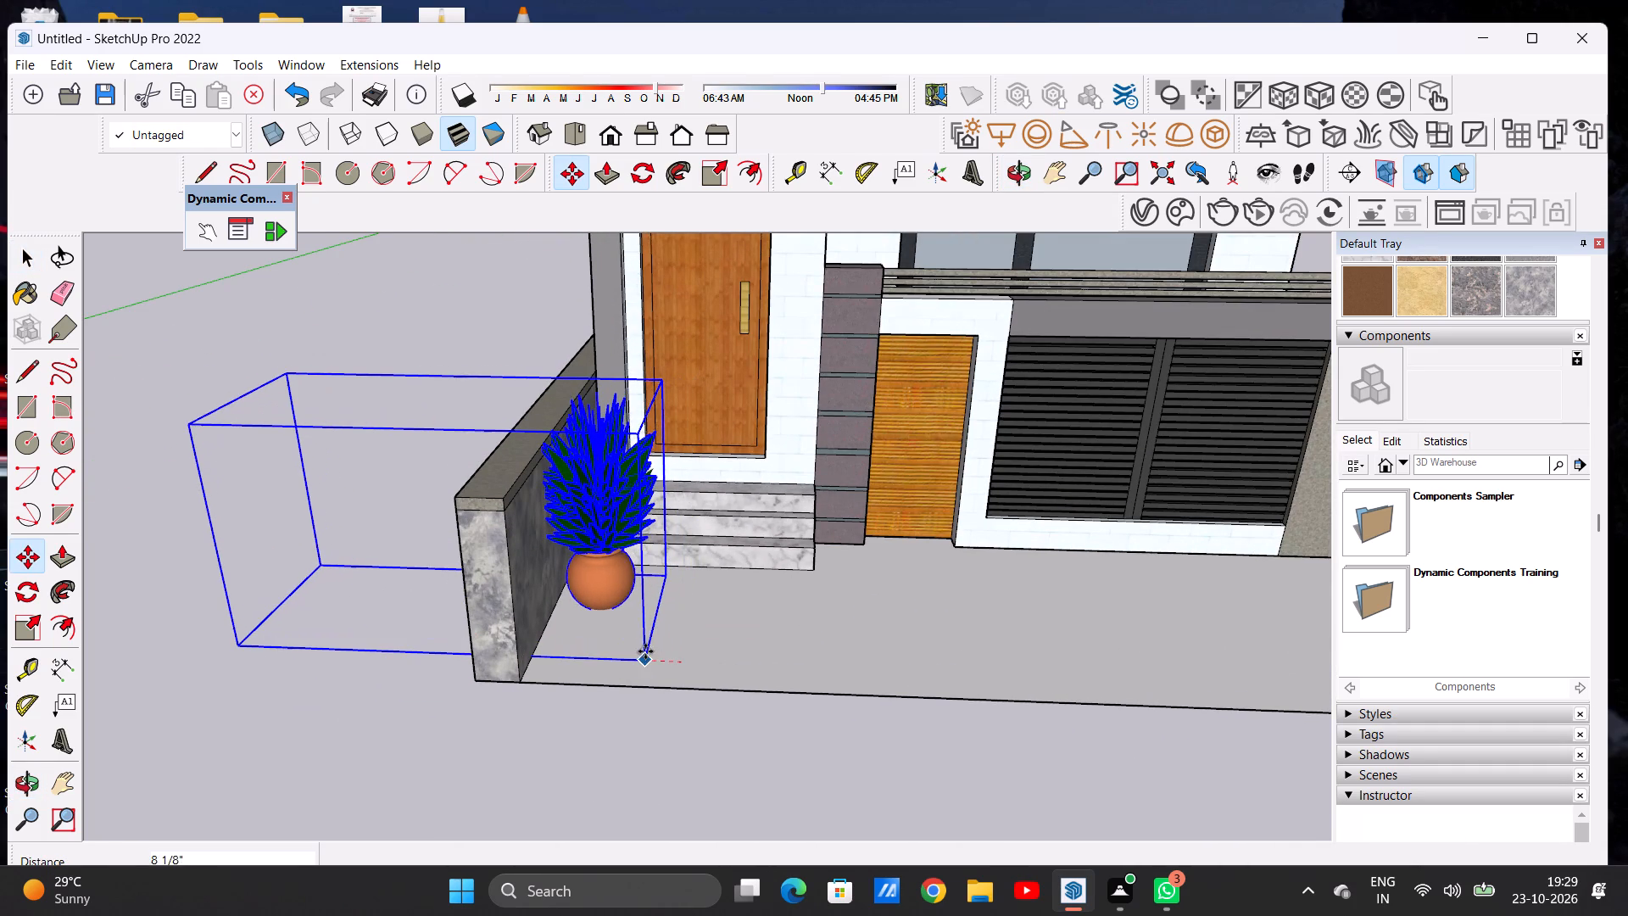
left_click(650, 656)
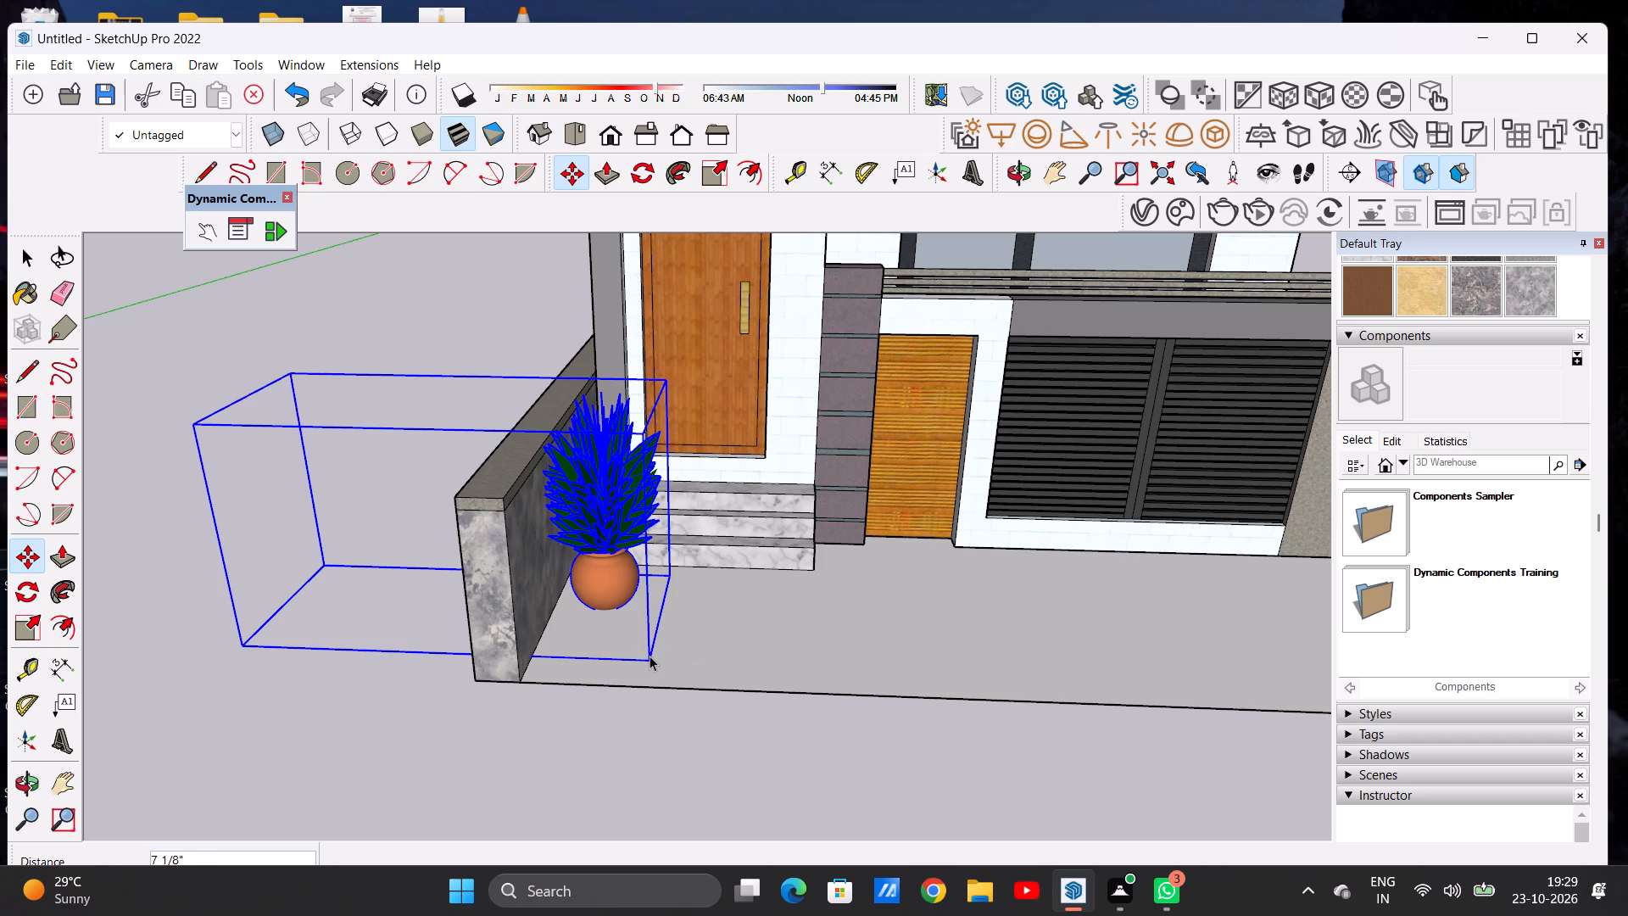
key("space")
left_click(378, 742)
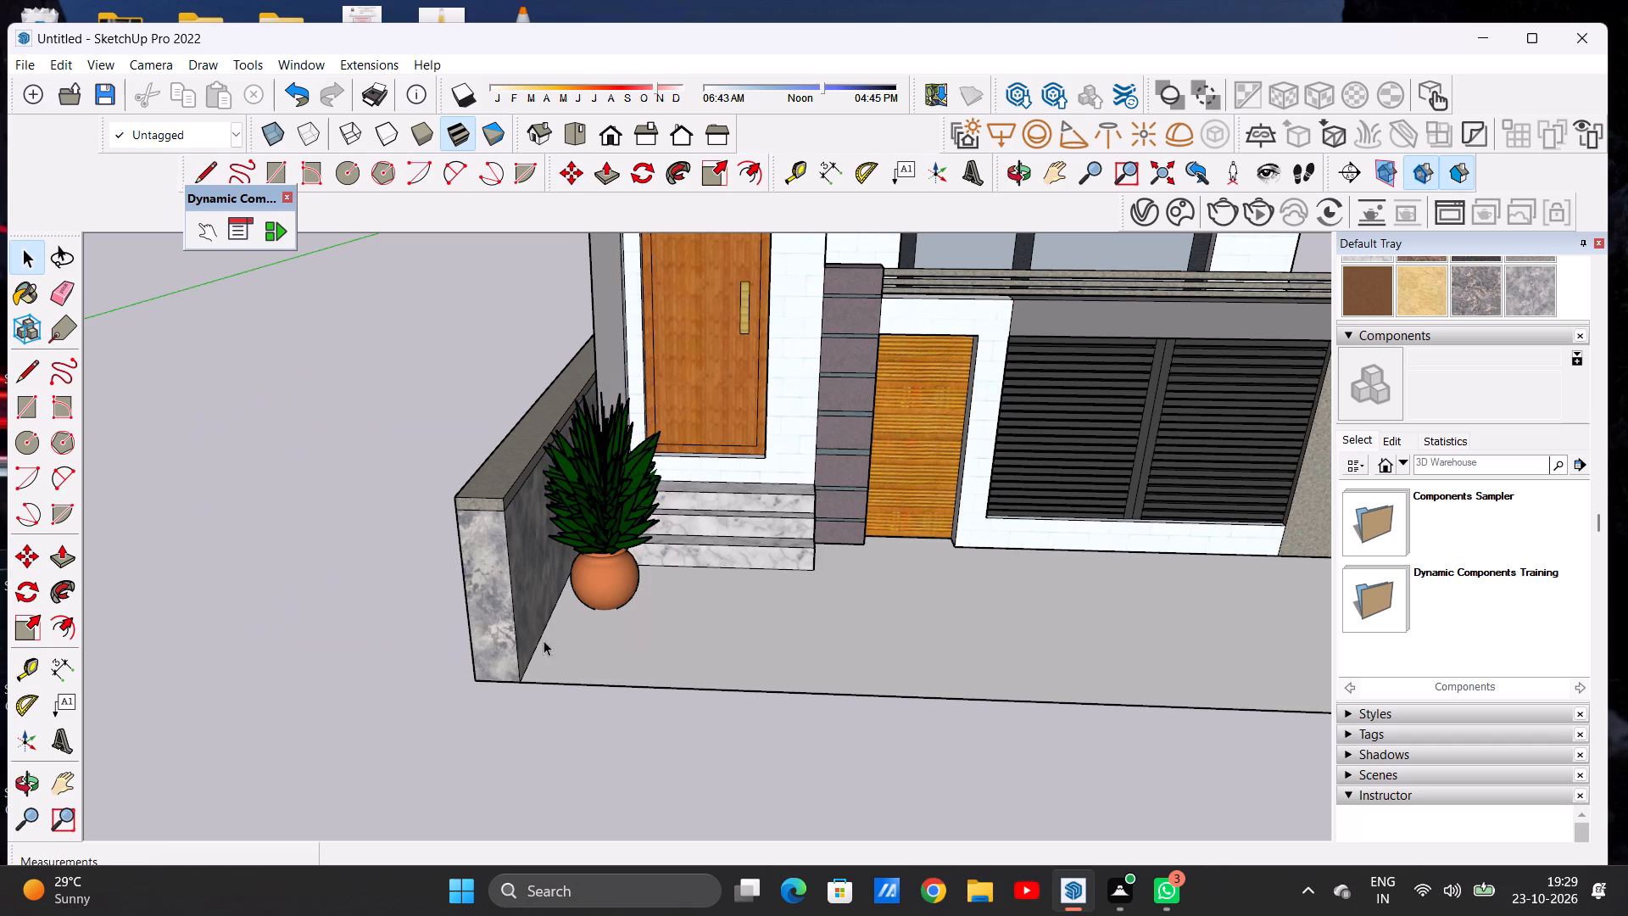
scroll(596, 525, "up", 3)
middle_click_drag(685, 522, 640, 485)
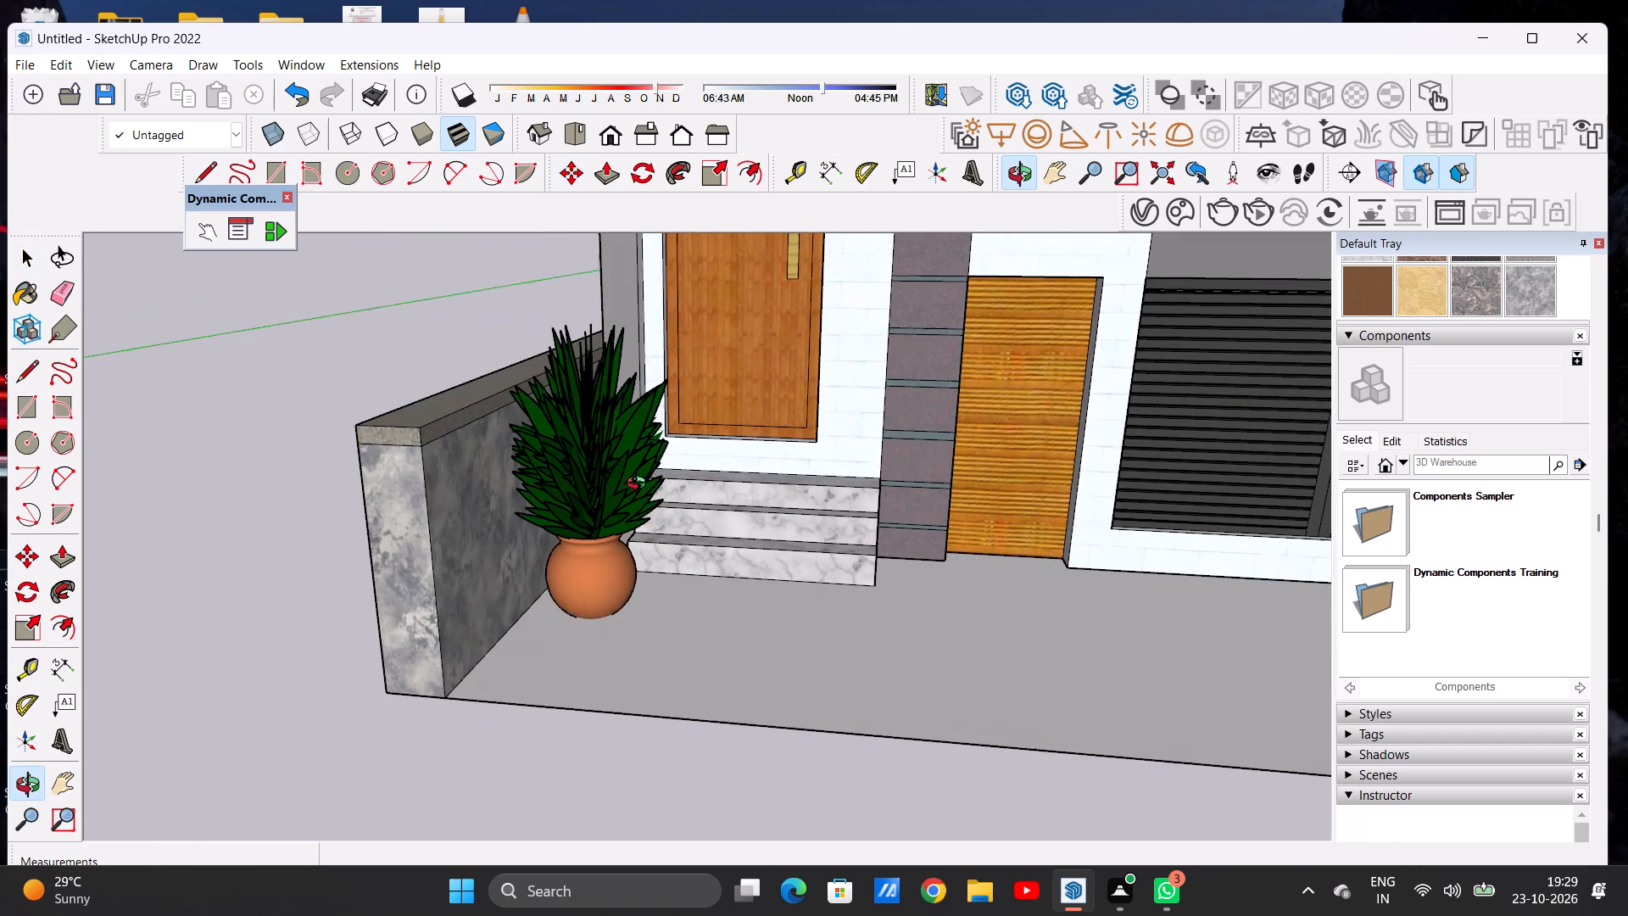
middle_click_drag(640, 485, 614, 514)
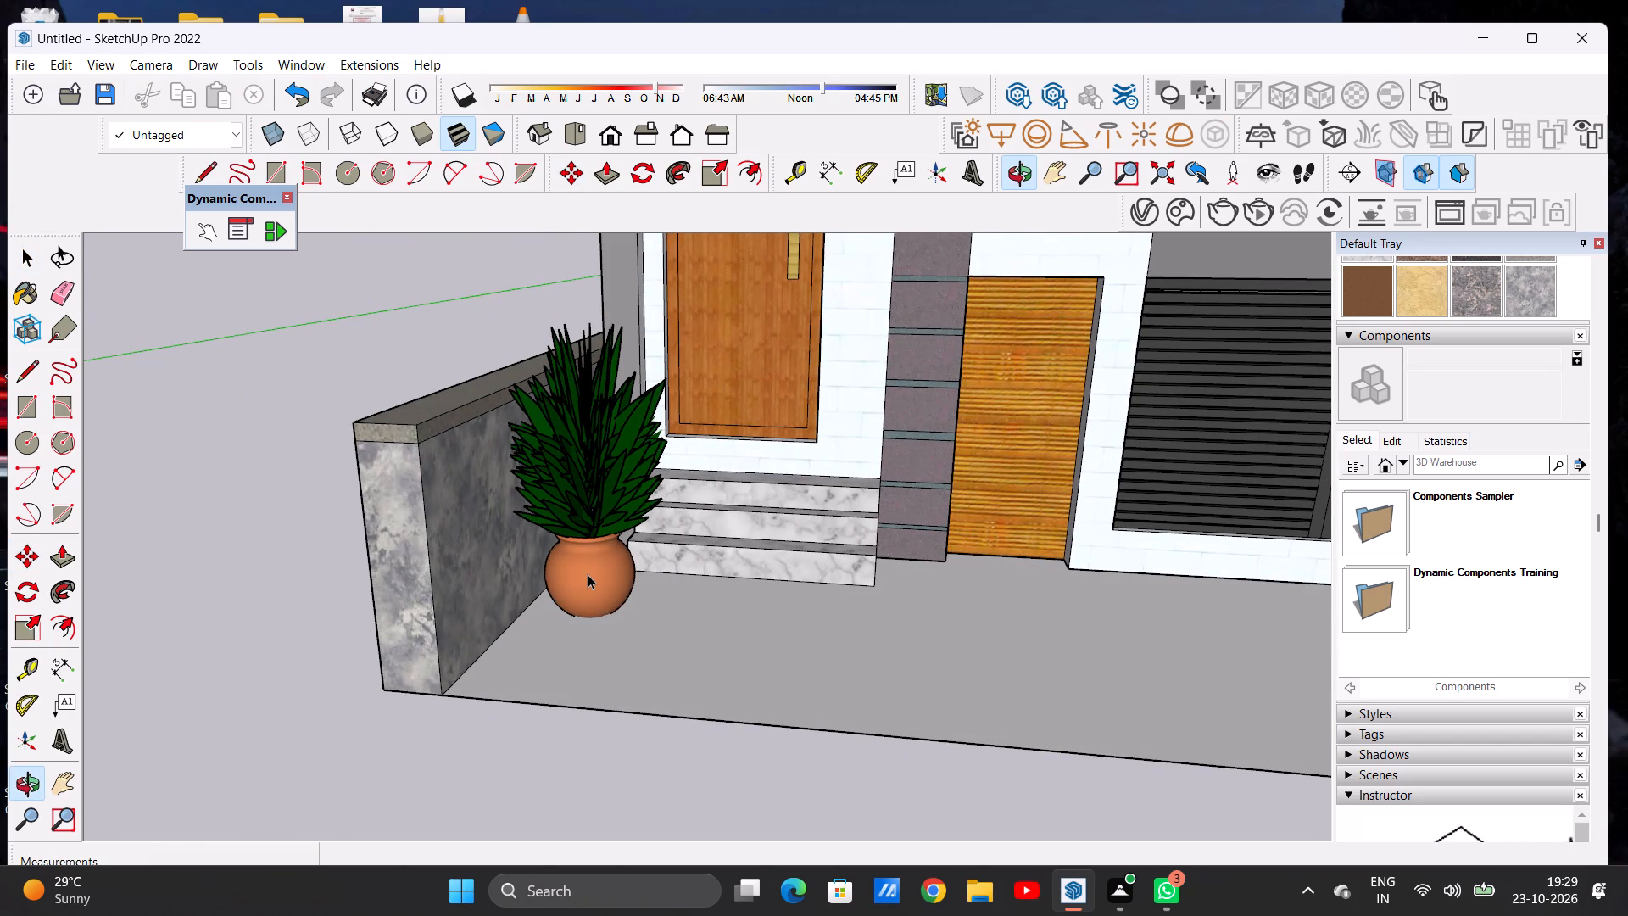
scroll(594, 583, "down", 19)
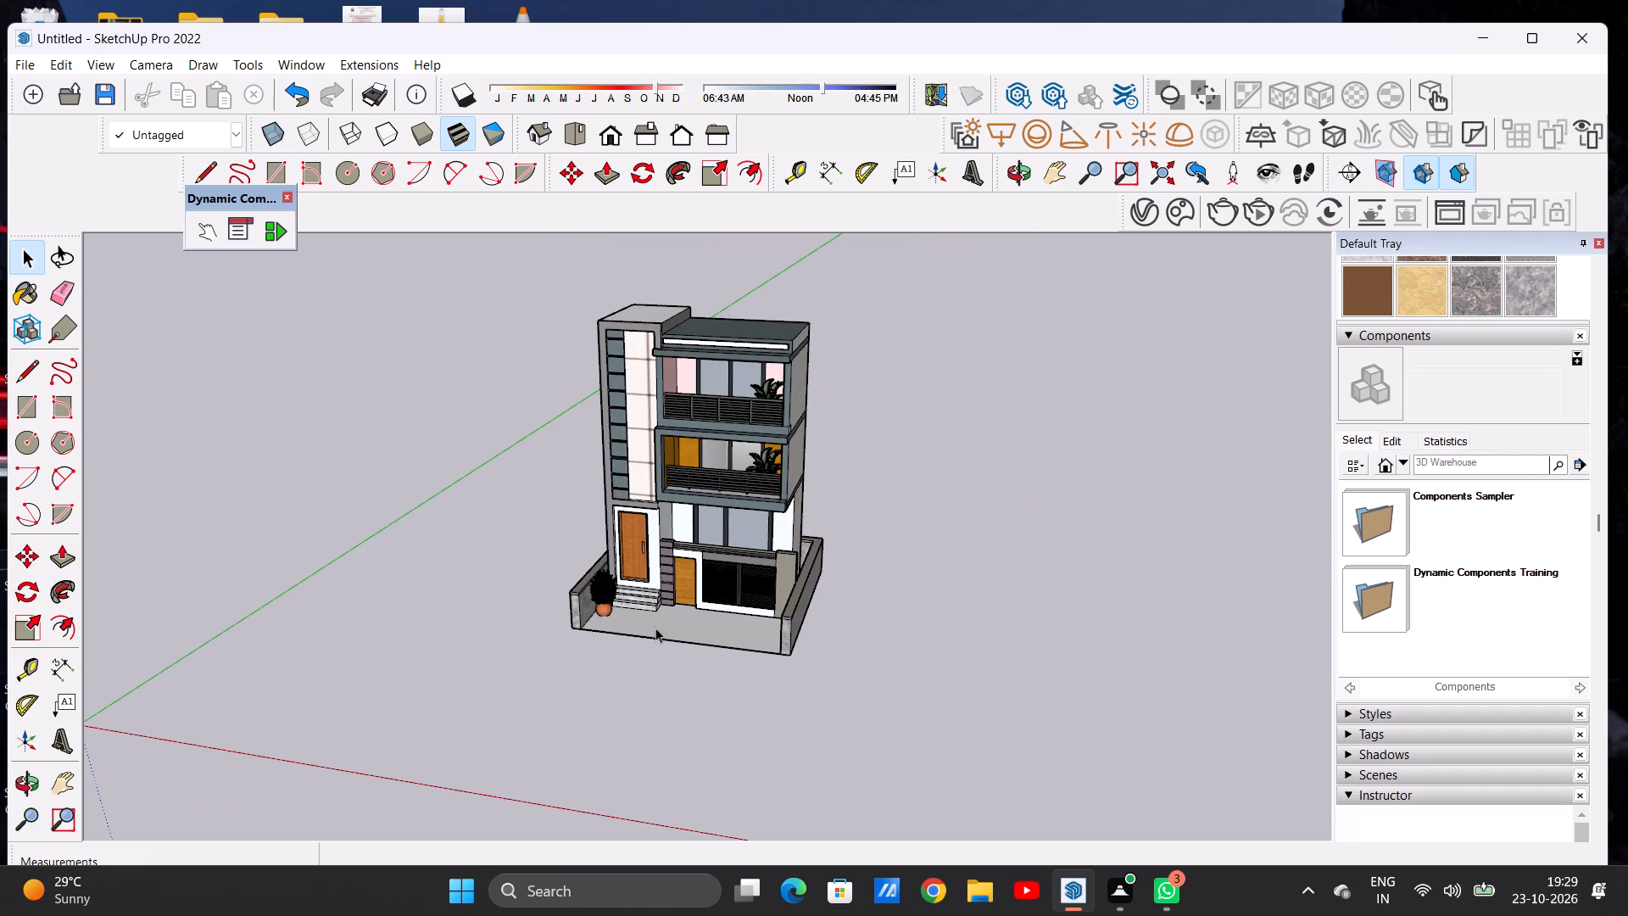
Import the Flora+17 plant from the Downloads folder and place it outside the side boundary wall, on the entrance-door side of the house.
scroll(655, 533, "up", 6)
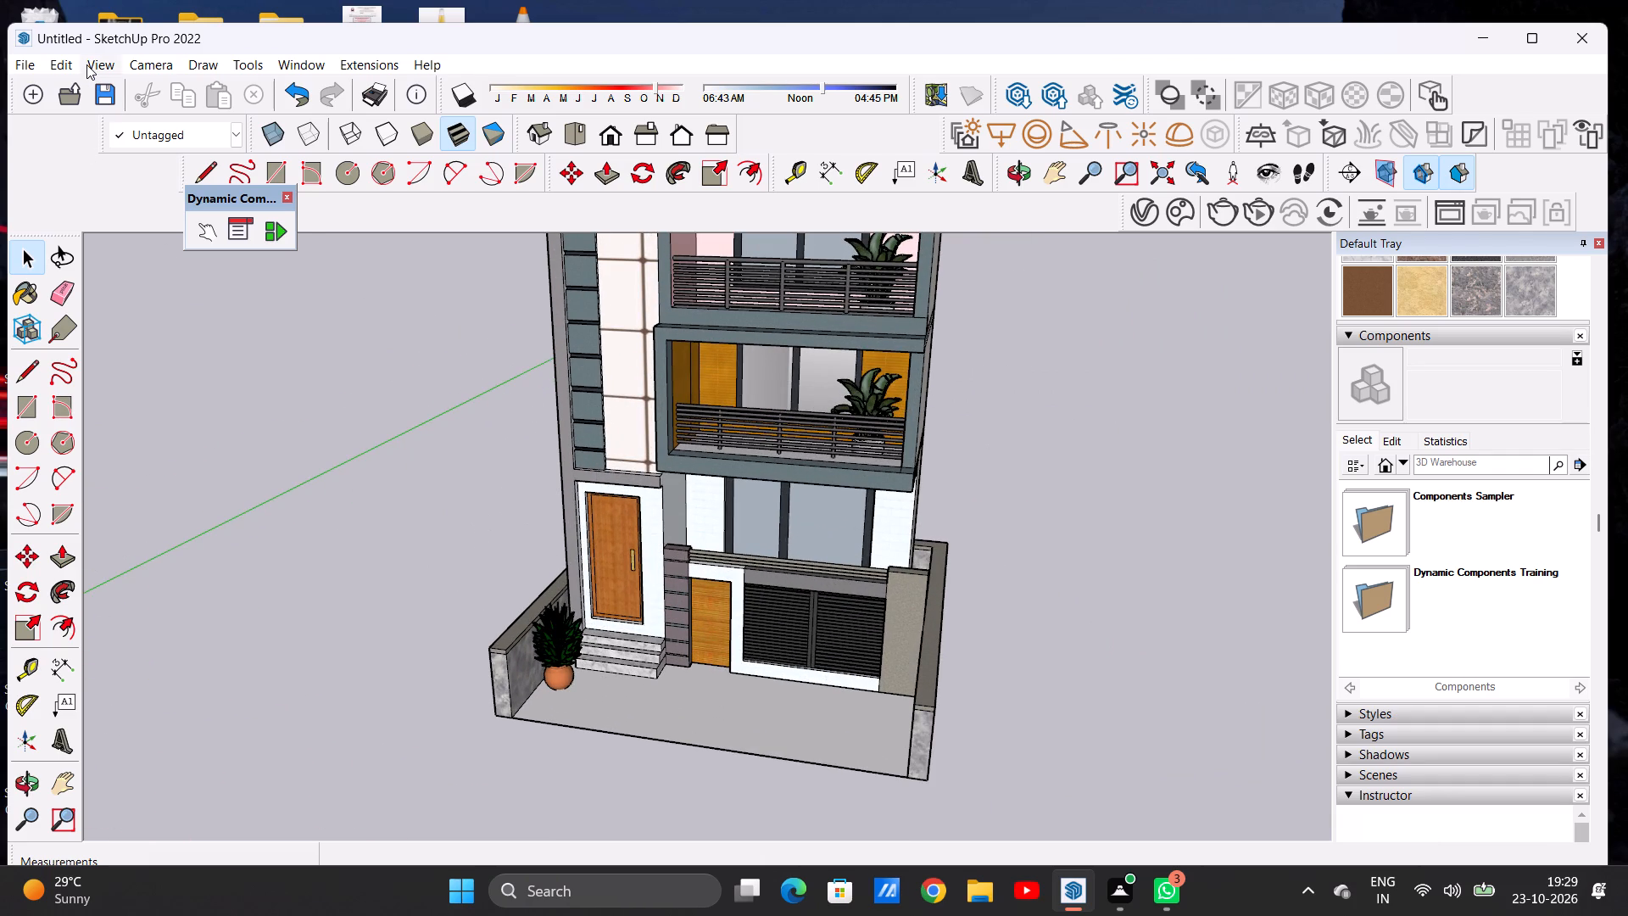
left_click(18, 59)
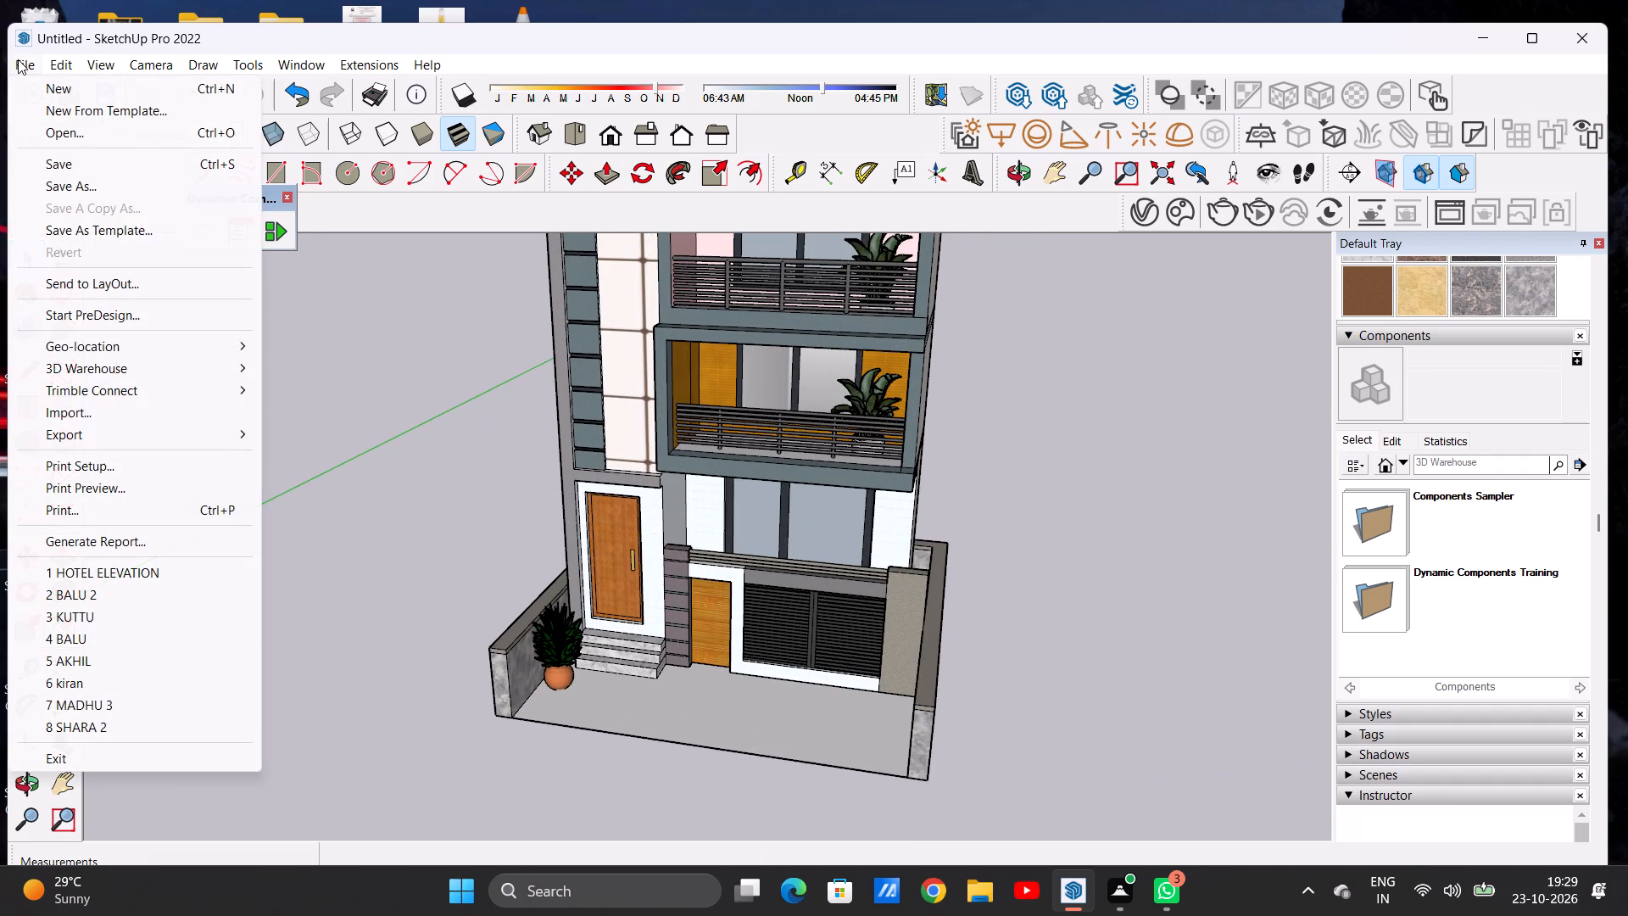
left_click(112, 409)
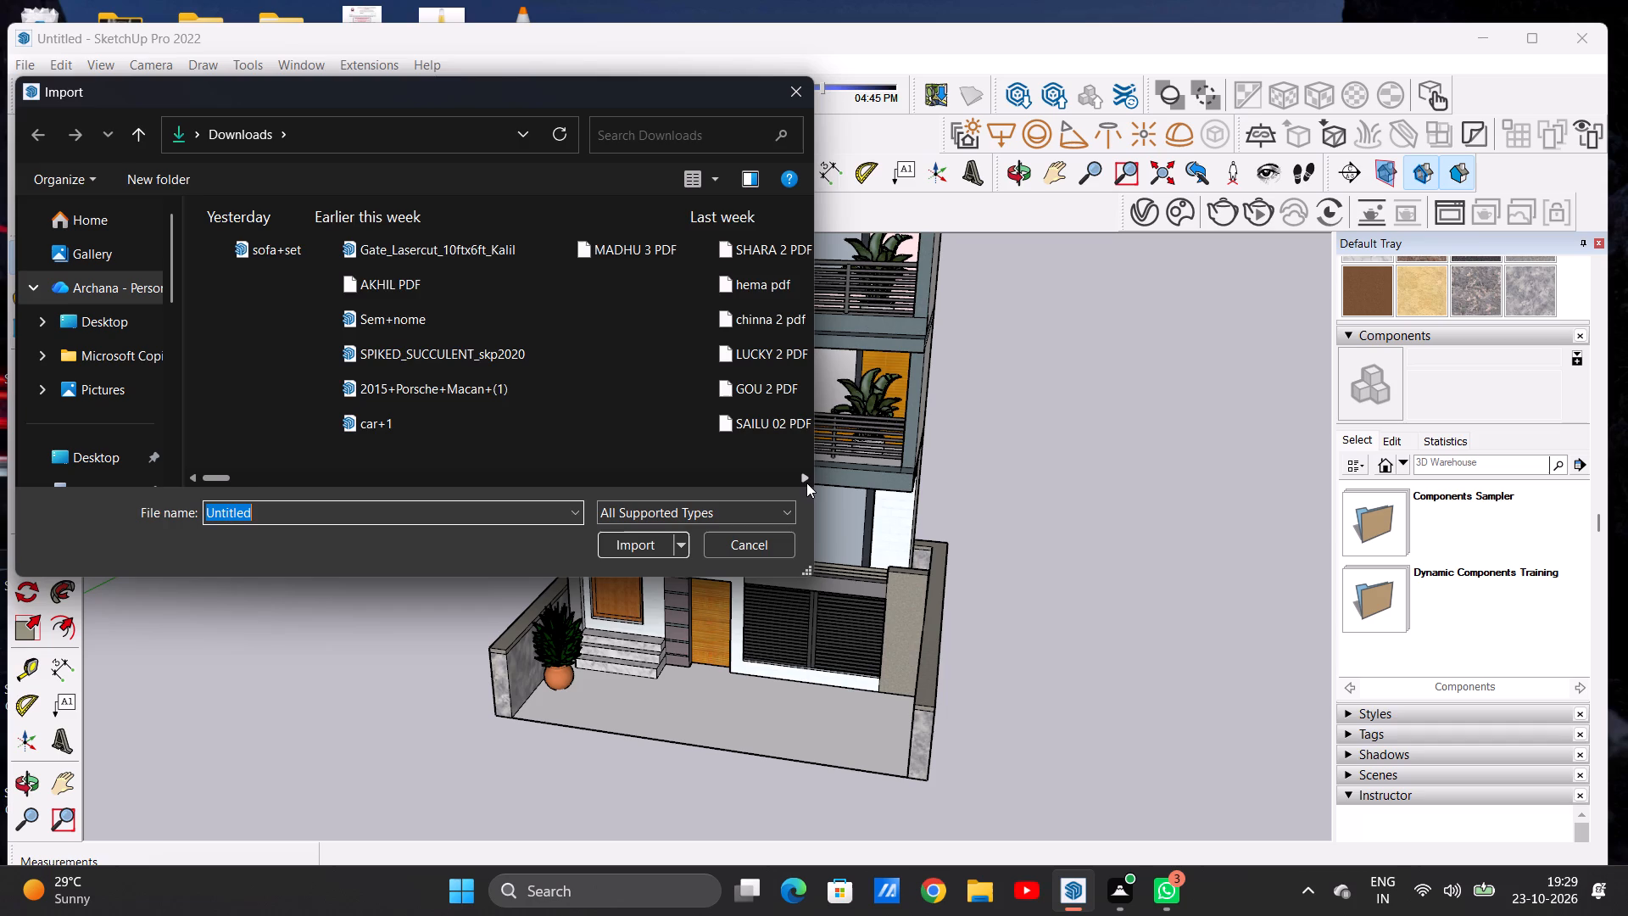
left_click(805, 482)
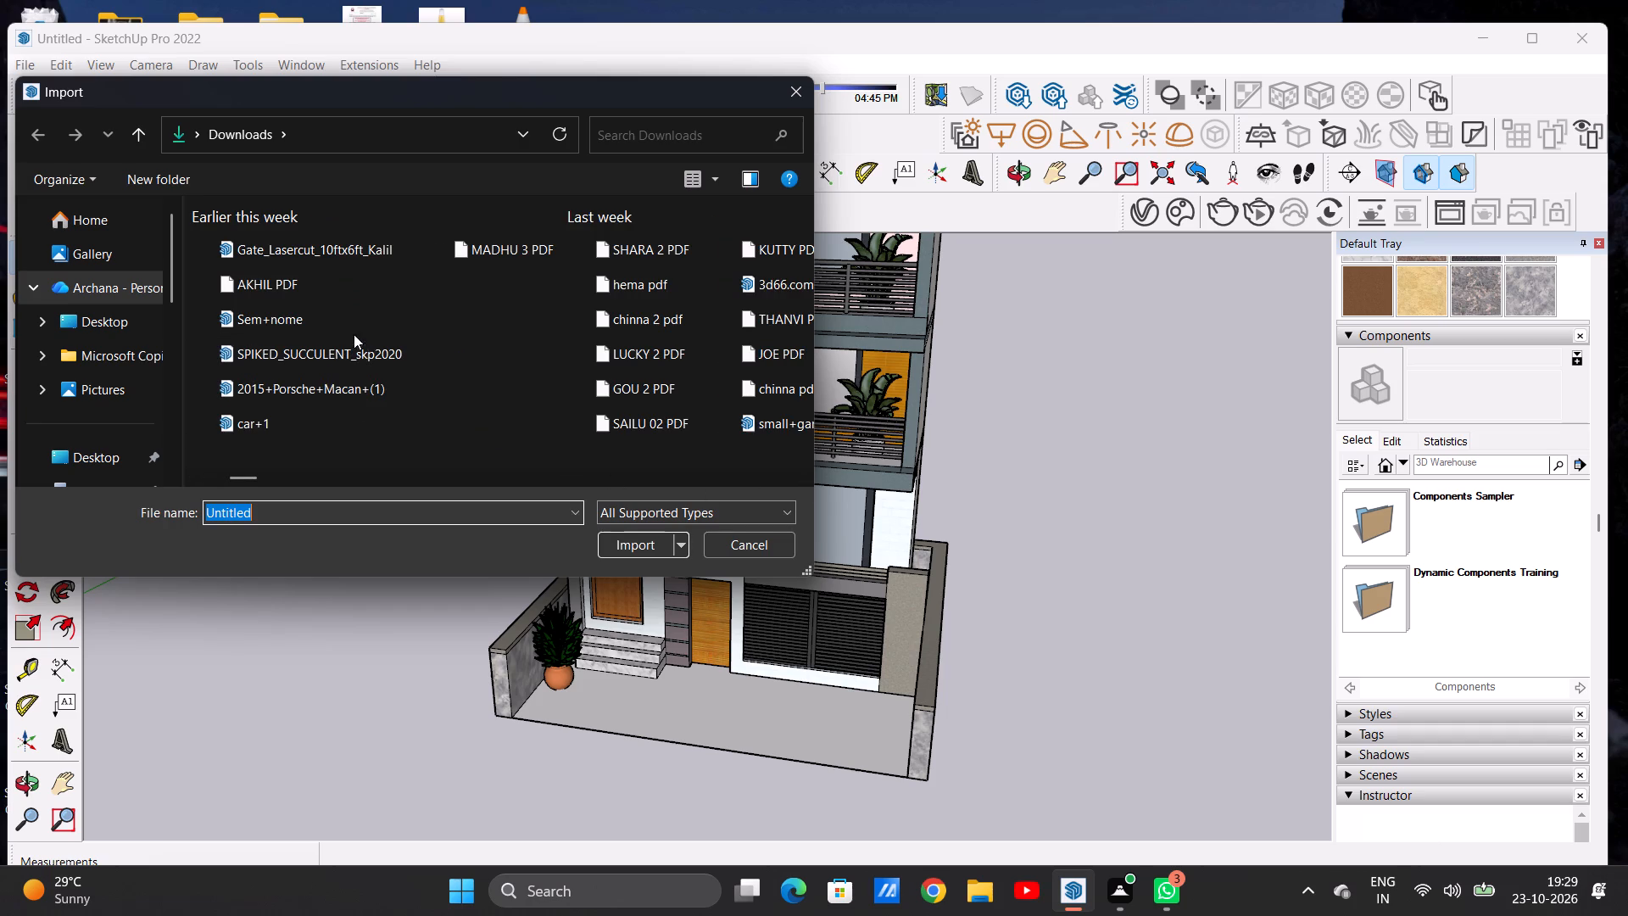
left_click(804, 472)
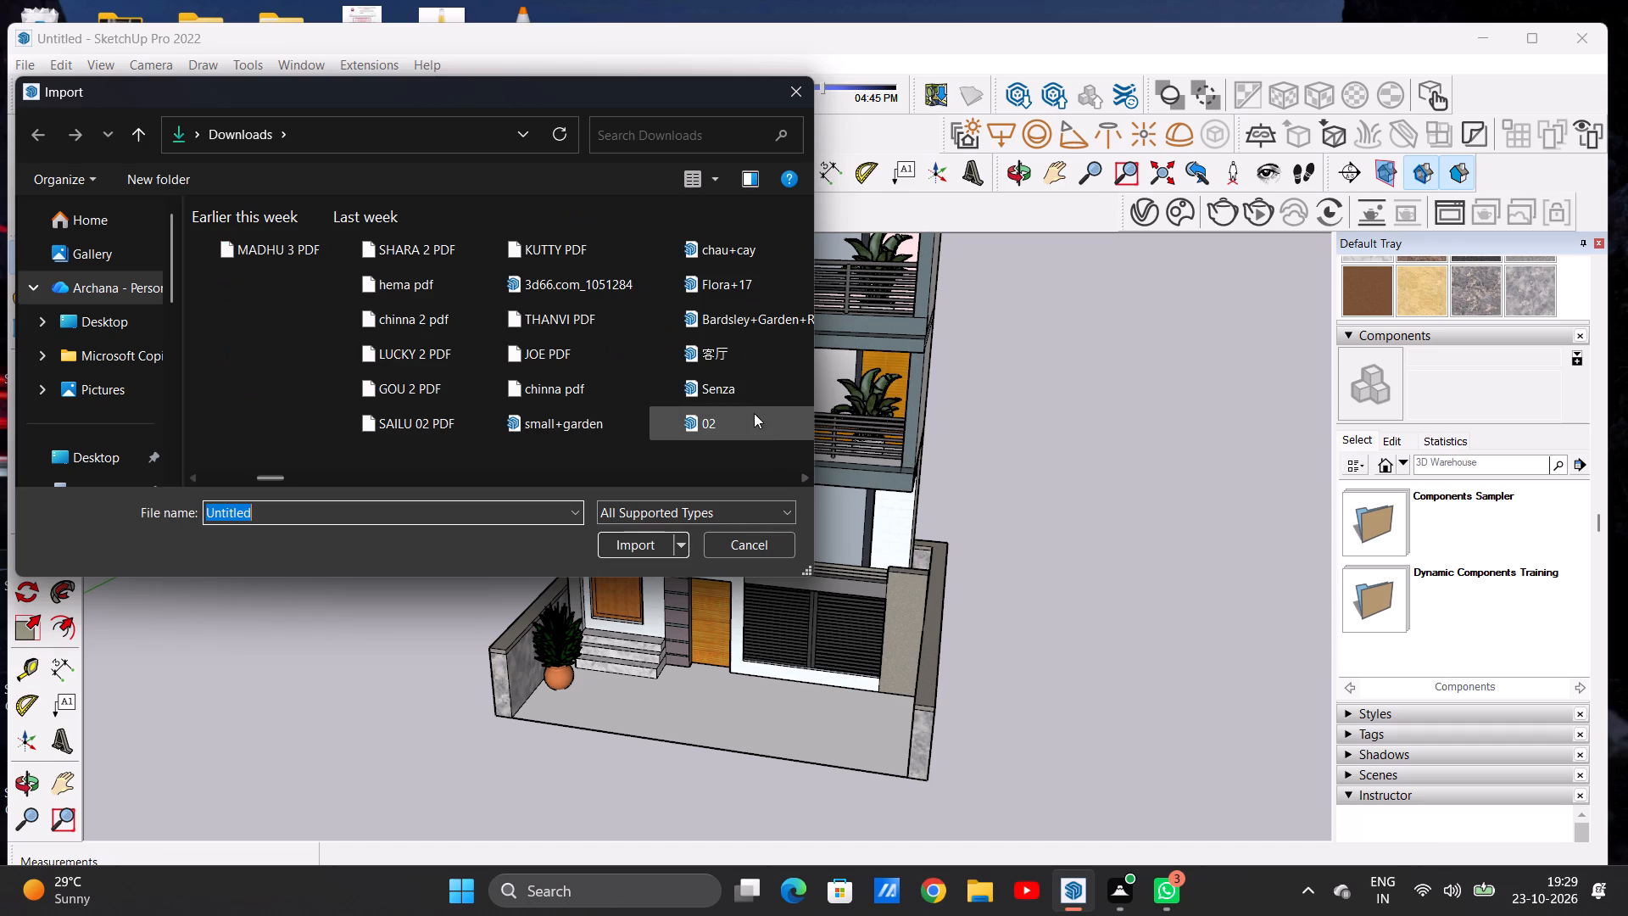
double_click(749, 299)
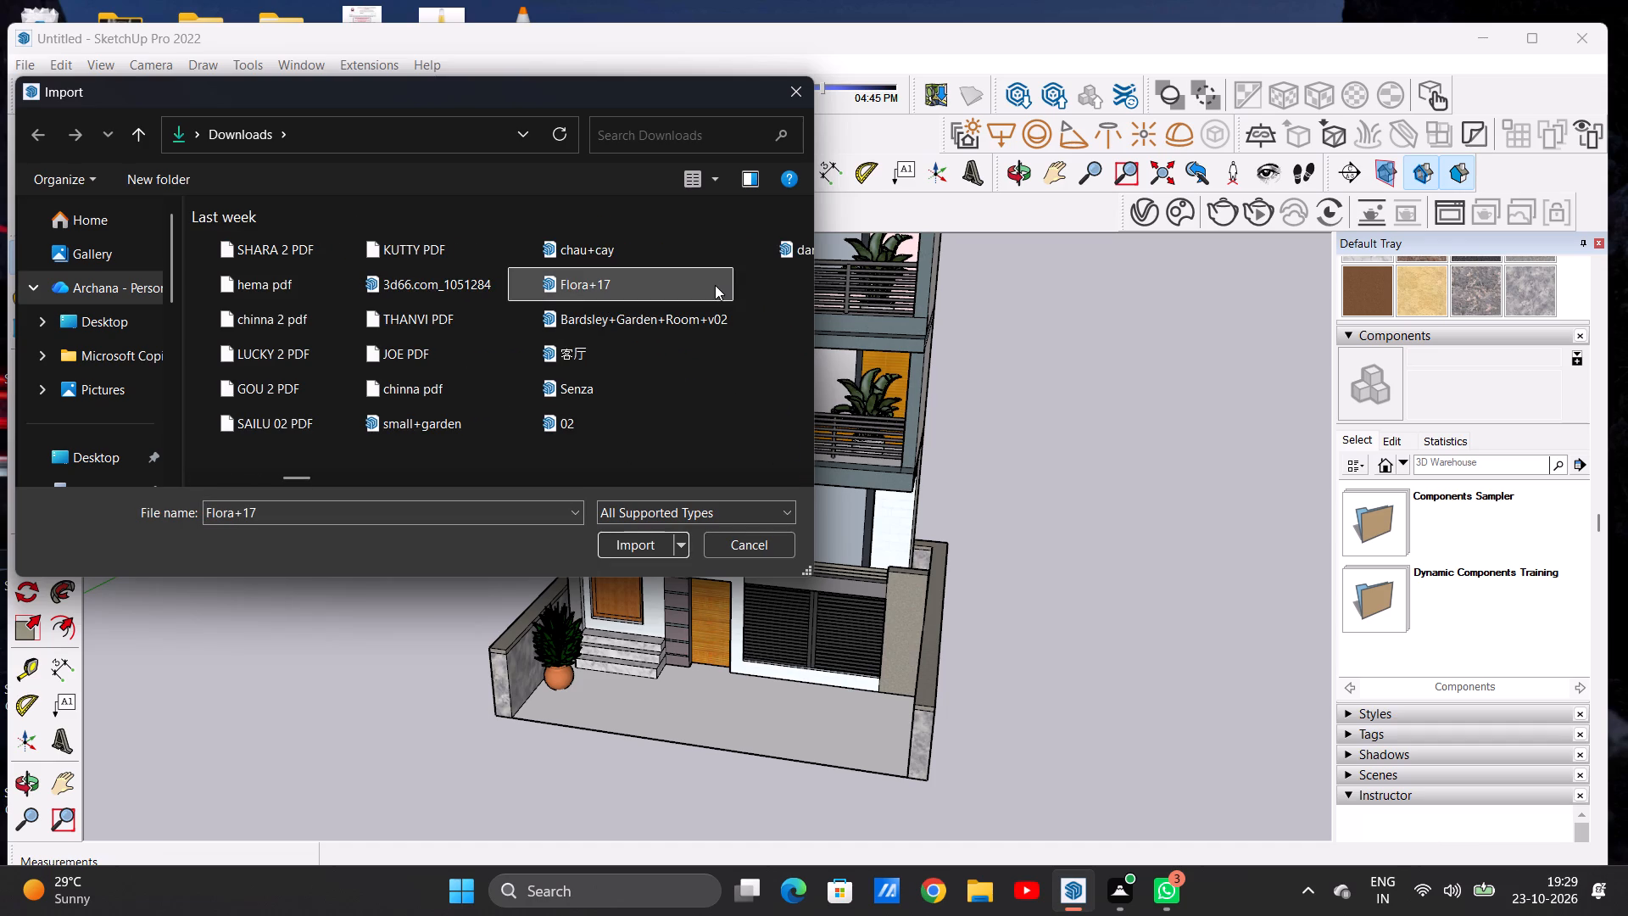
double_click(715, 285)
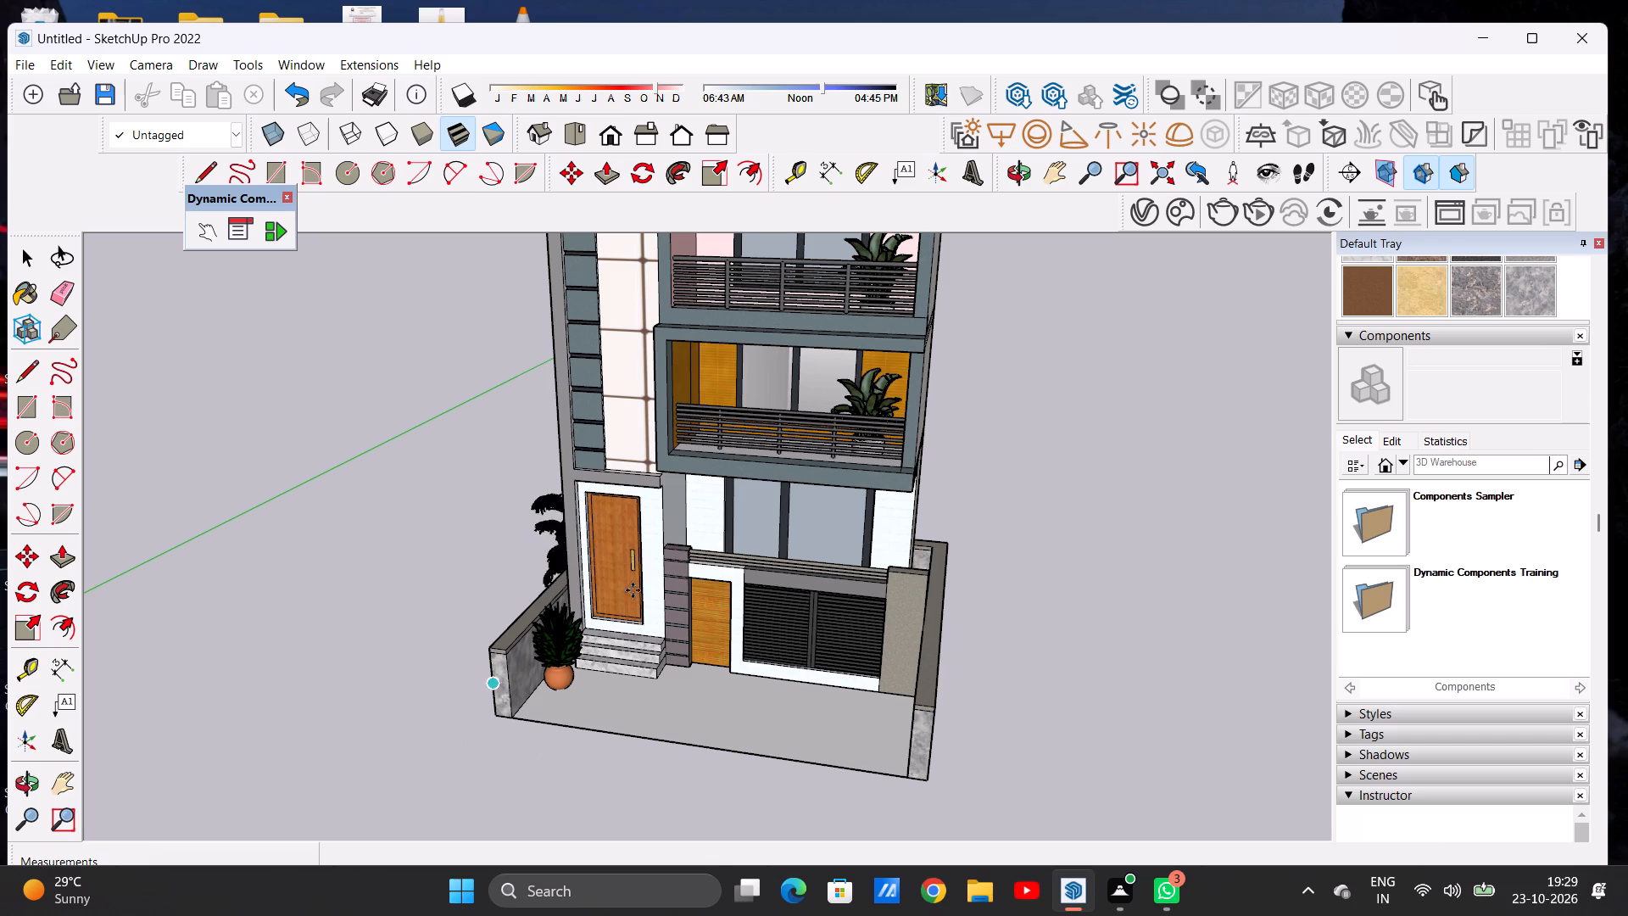
left_click(309, 764)
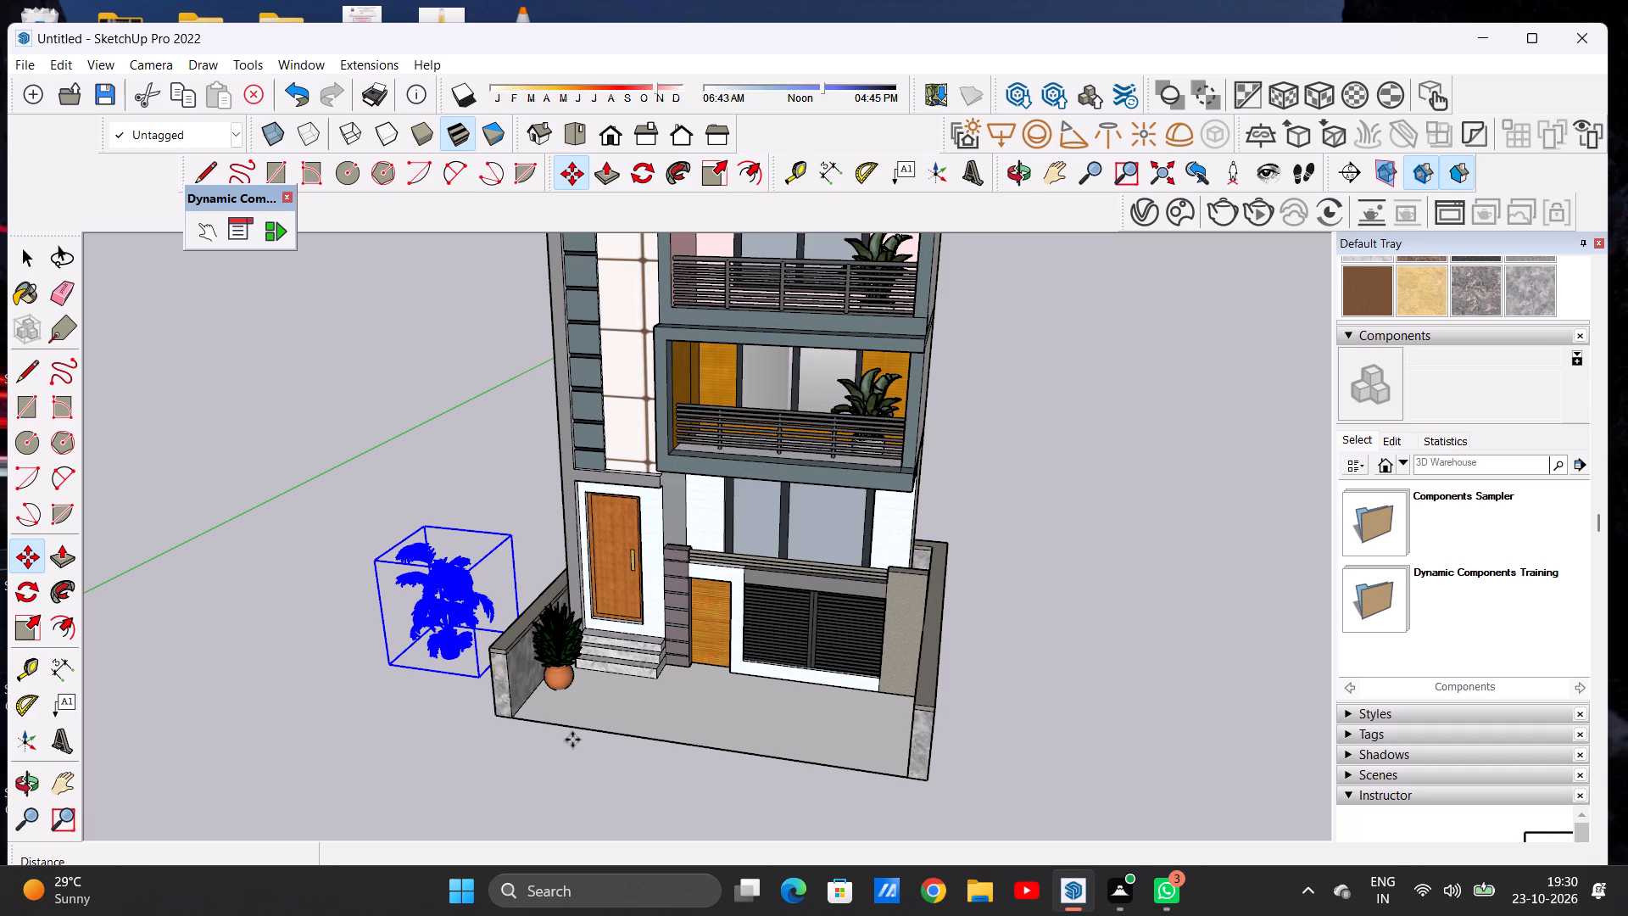
scroll(526, 690, "down", 8)
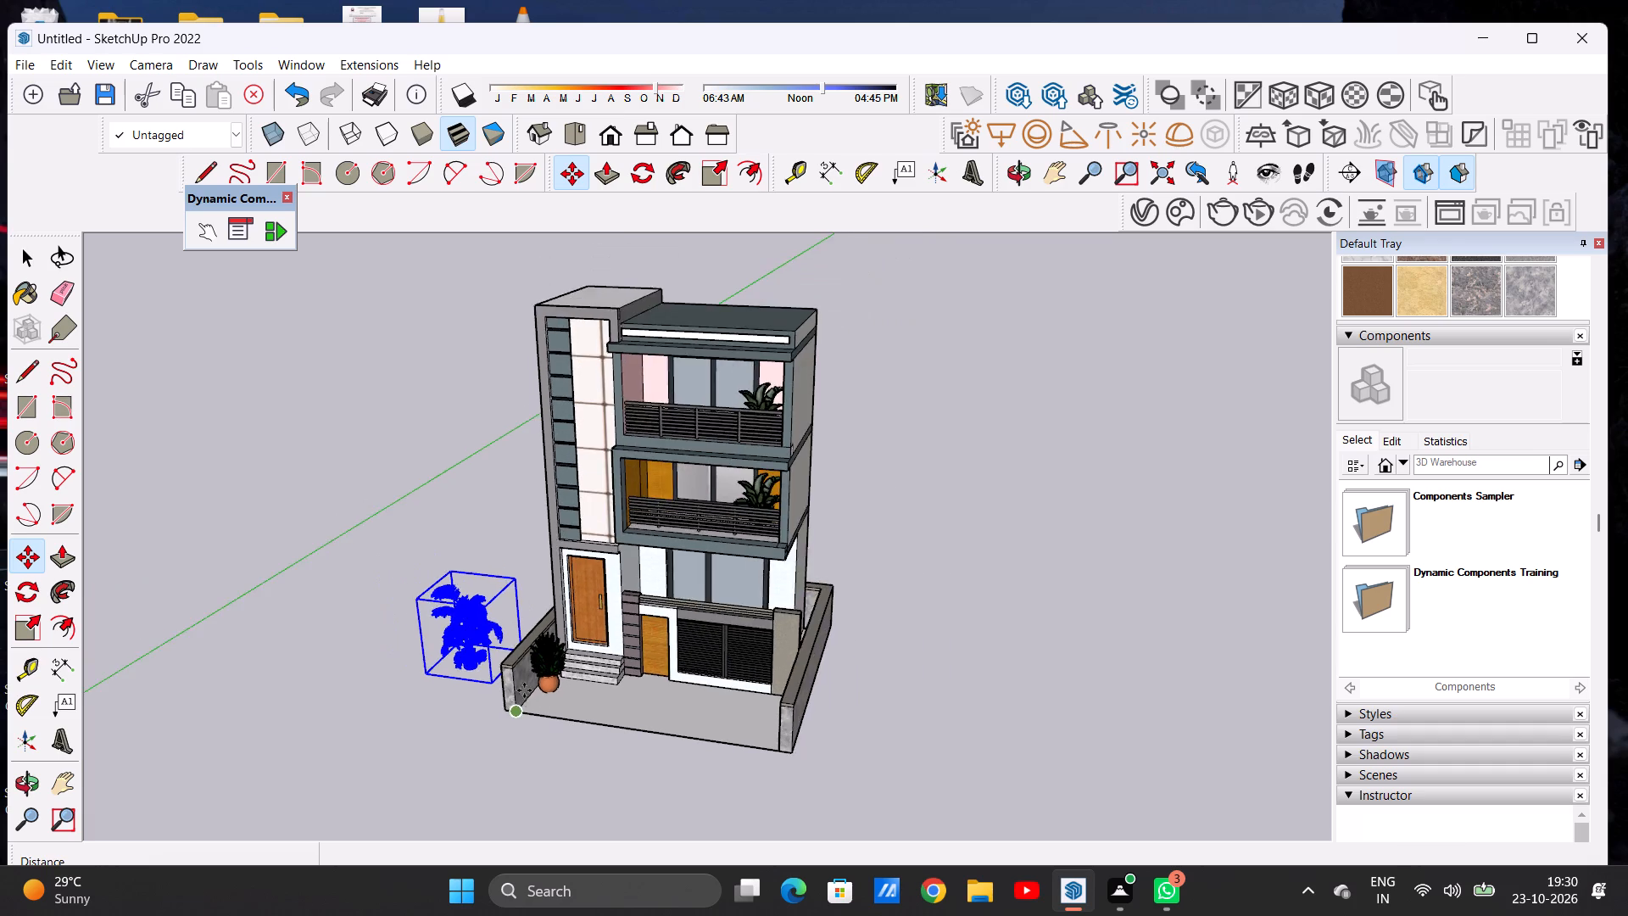
scroll(524, 690, "down", 4)
scroll(526, 678, "up", 14)
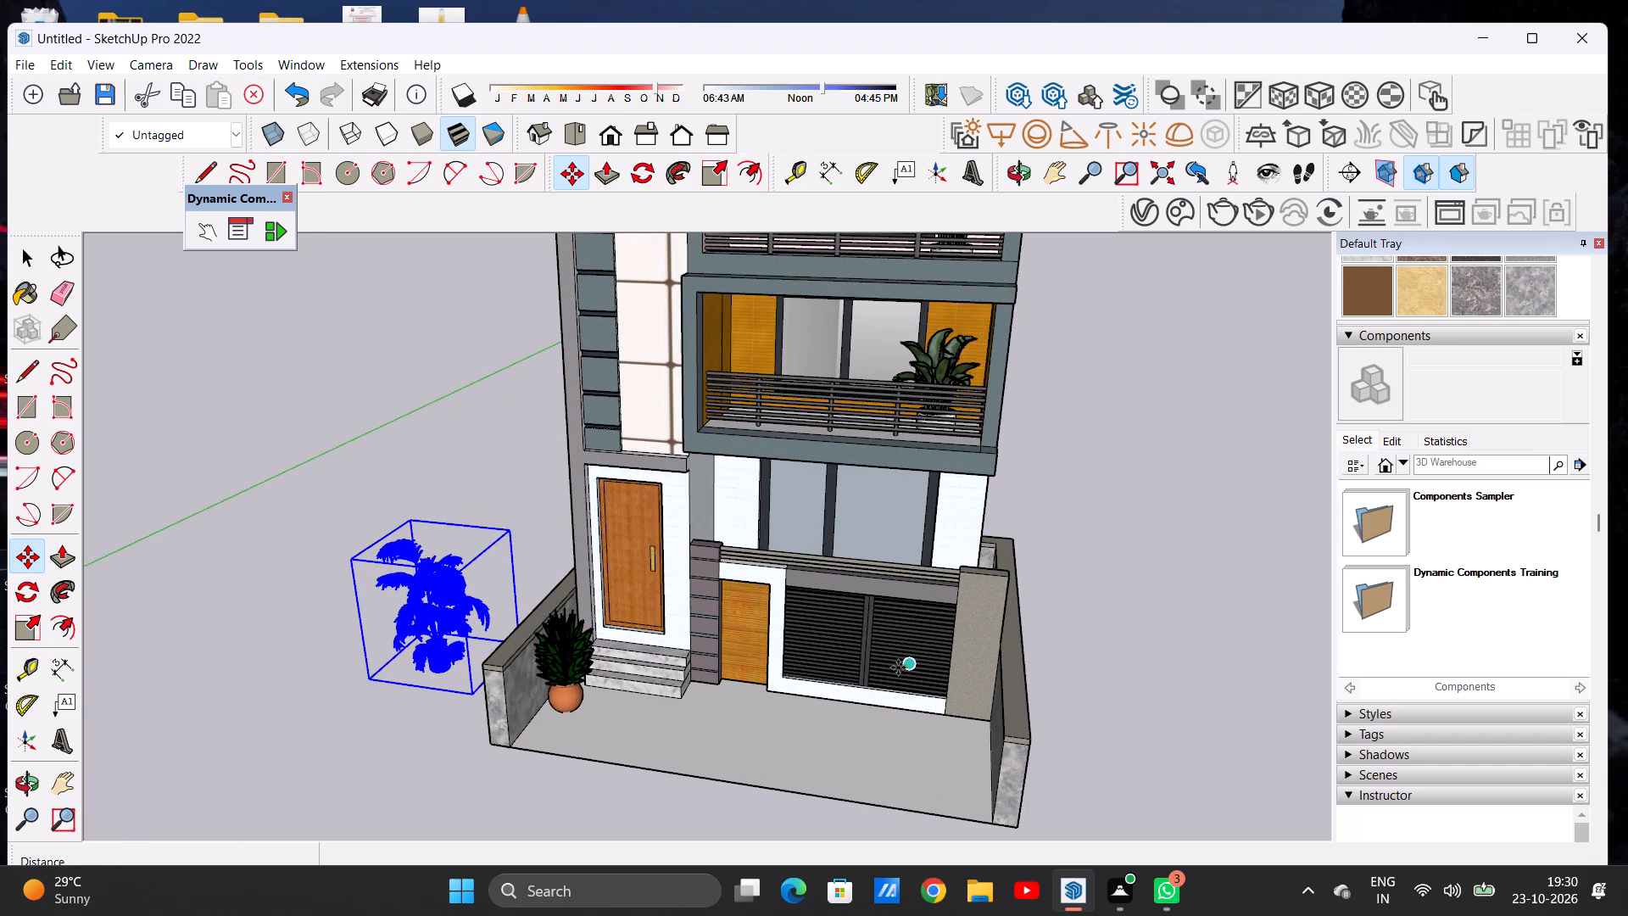
key("space")
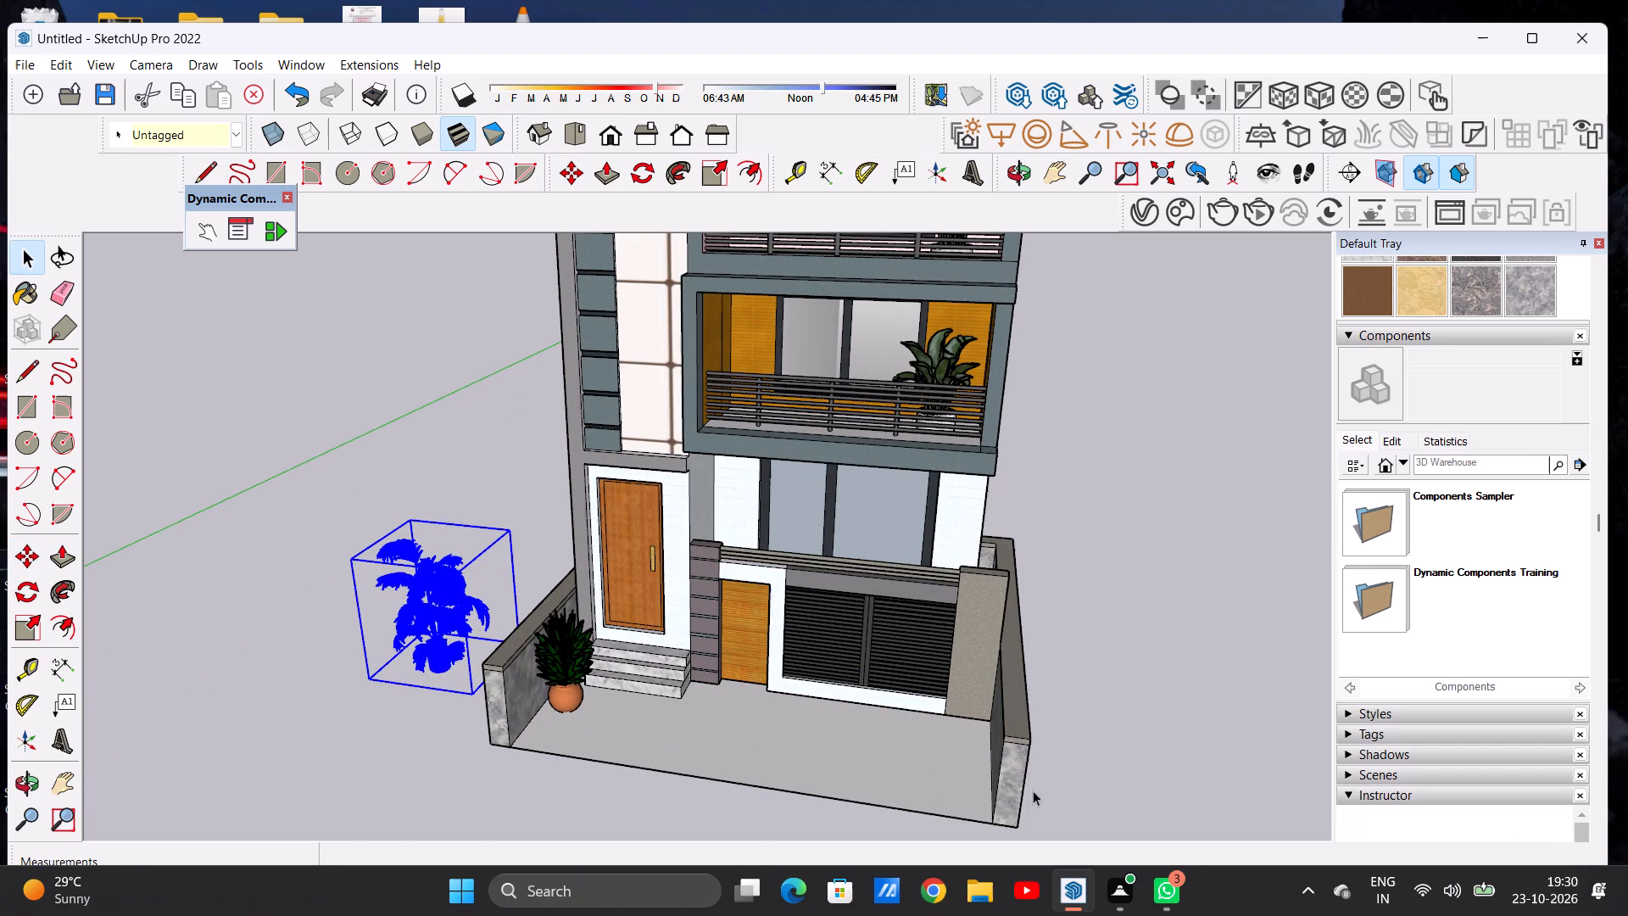
scroll(477, 713, "up", 1)
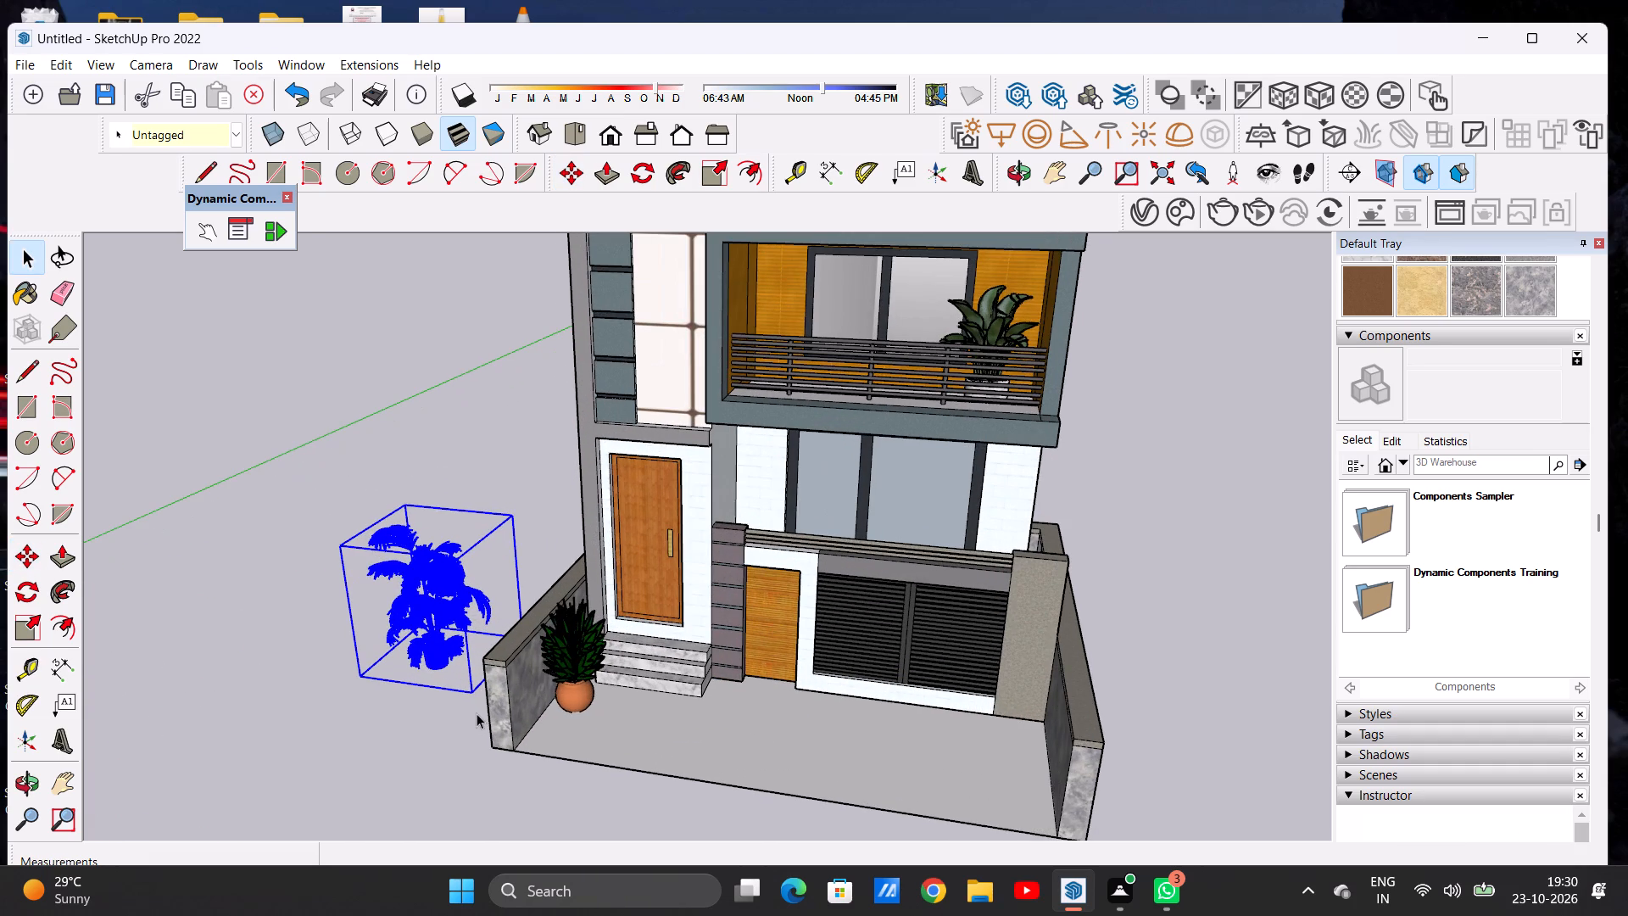
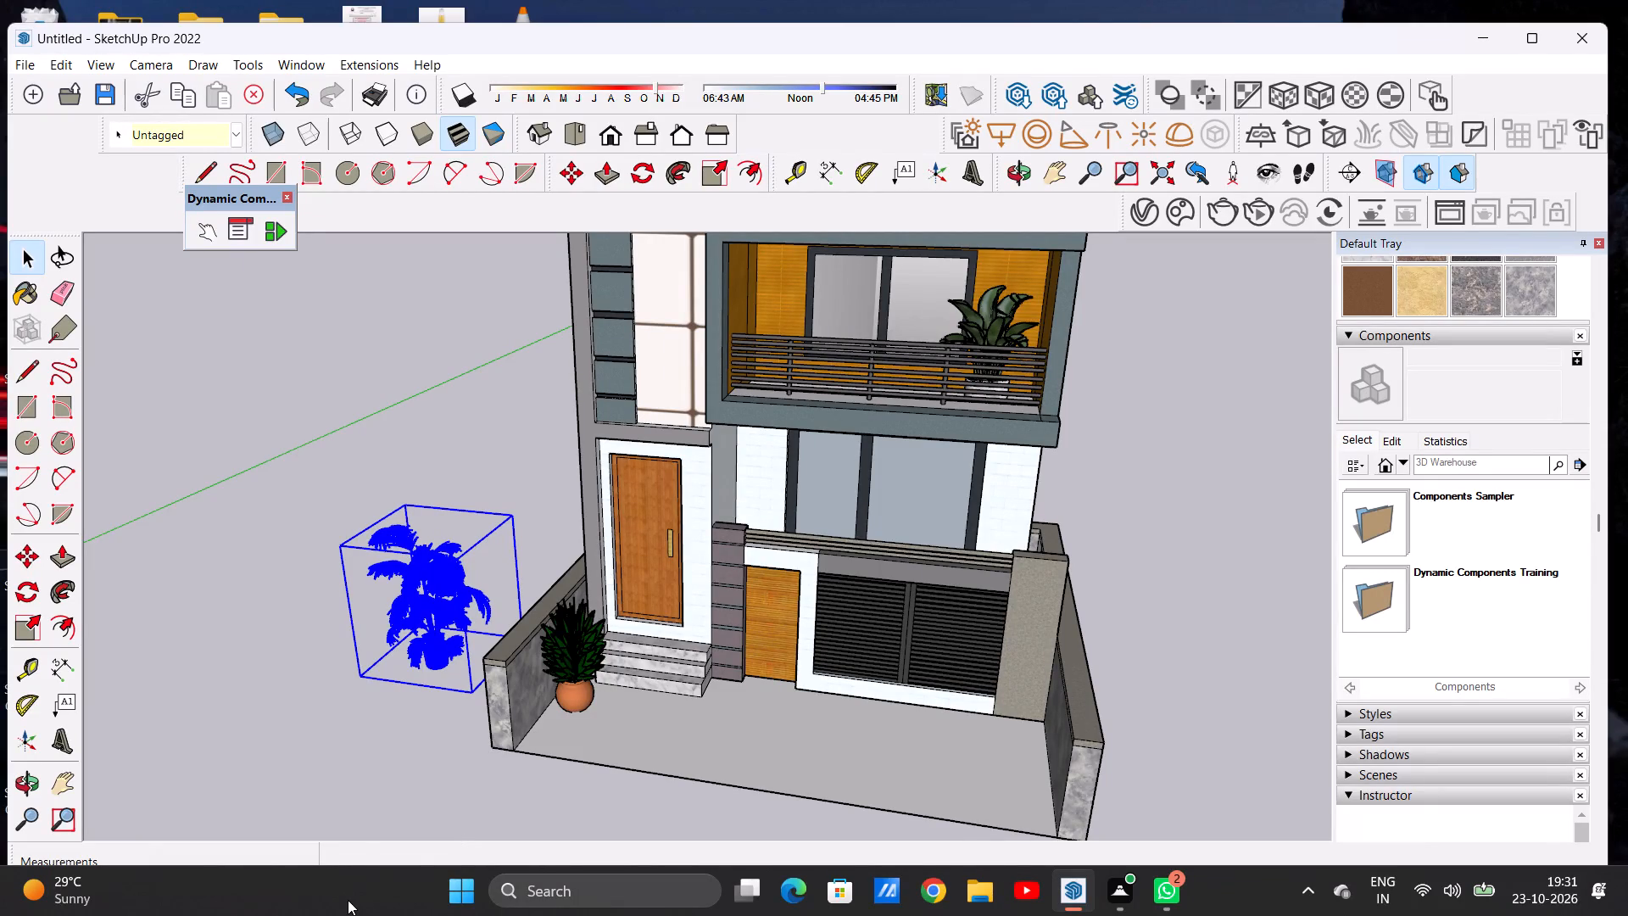
Move the imported palm plant about 6' 7 1/2" forward, keeping it outside the side boundary wall near the forecourt's front edge.
scroll(351, 841, "down", 14)
scroll(556, 607, "down", 1)
scroll(571, 607, "up", 1)
scroll(578, 606, "down", 3)
scroll(708, 585, "down", 2)
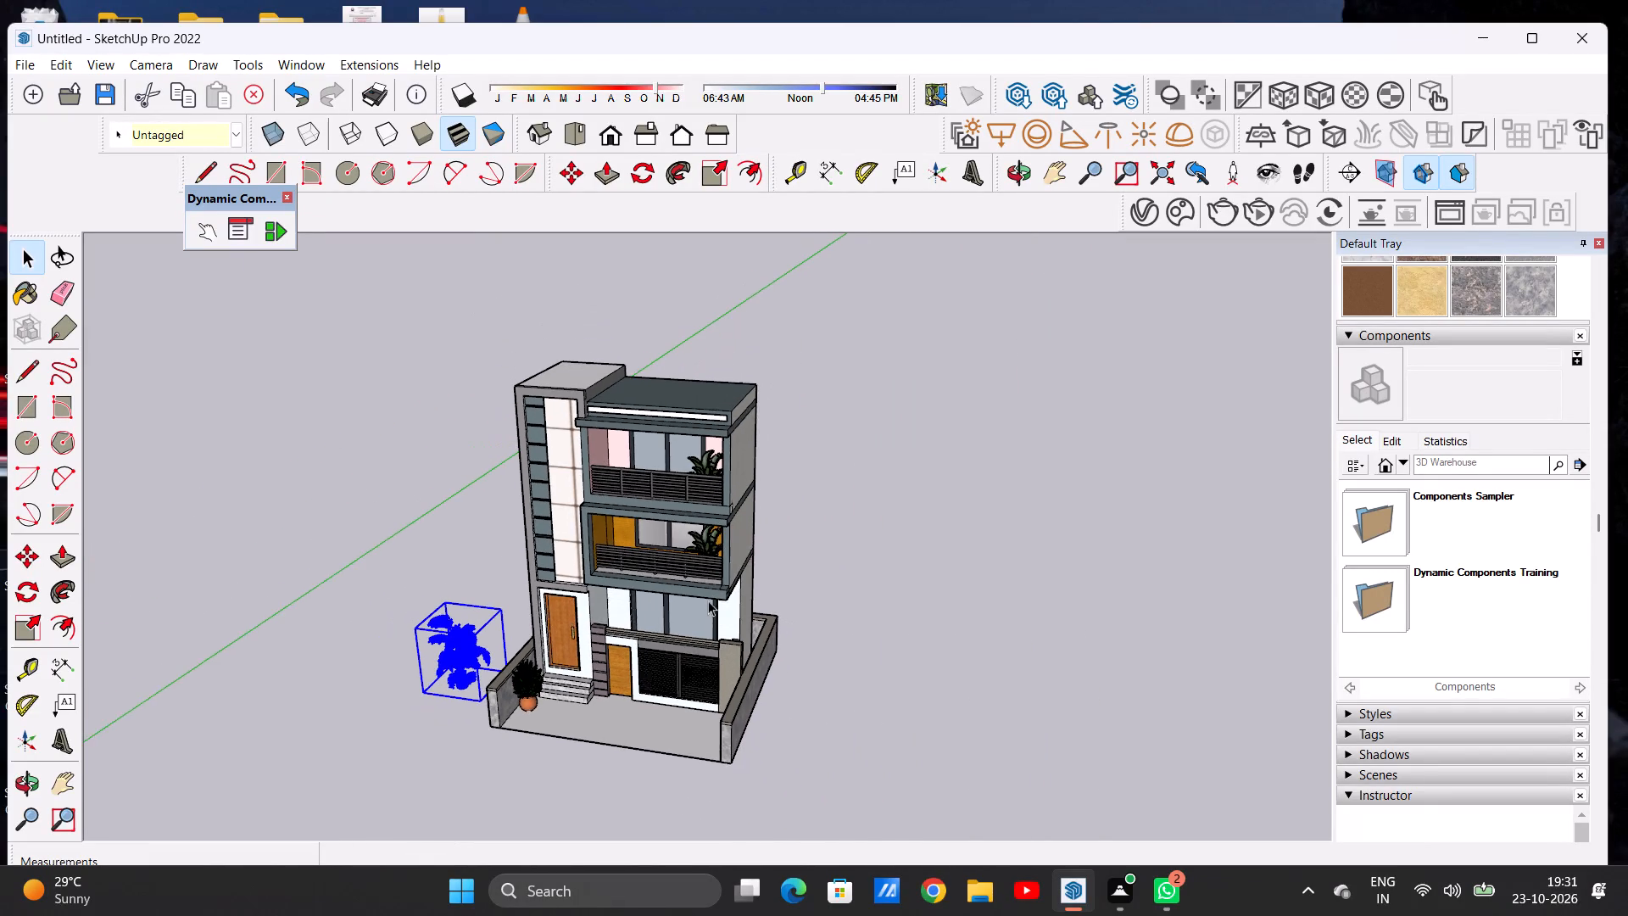
scroll(460, 673, "up", 13)
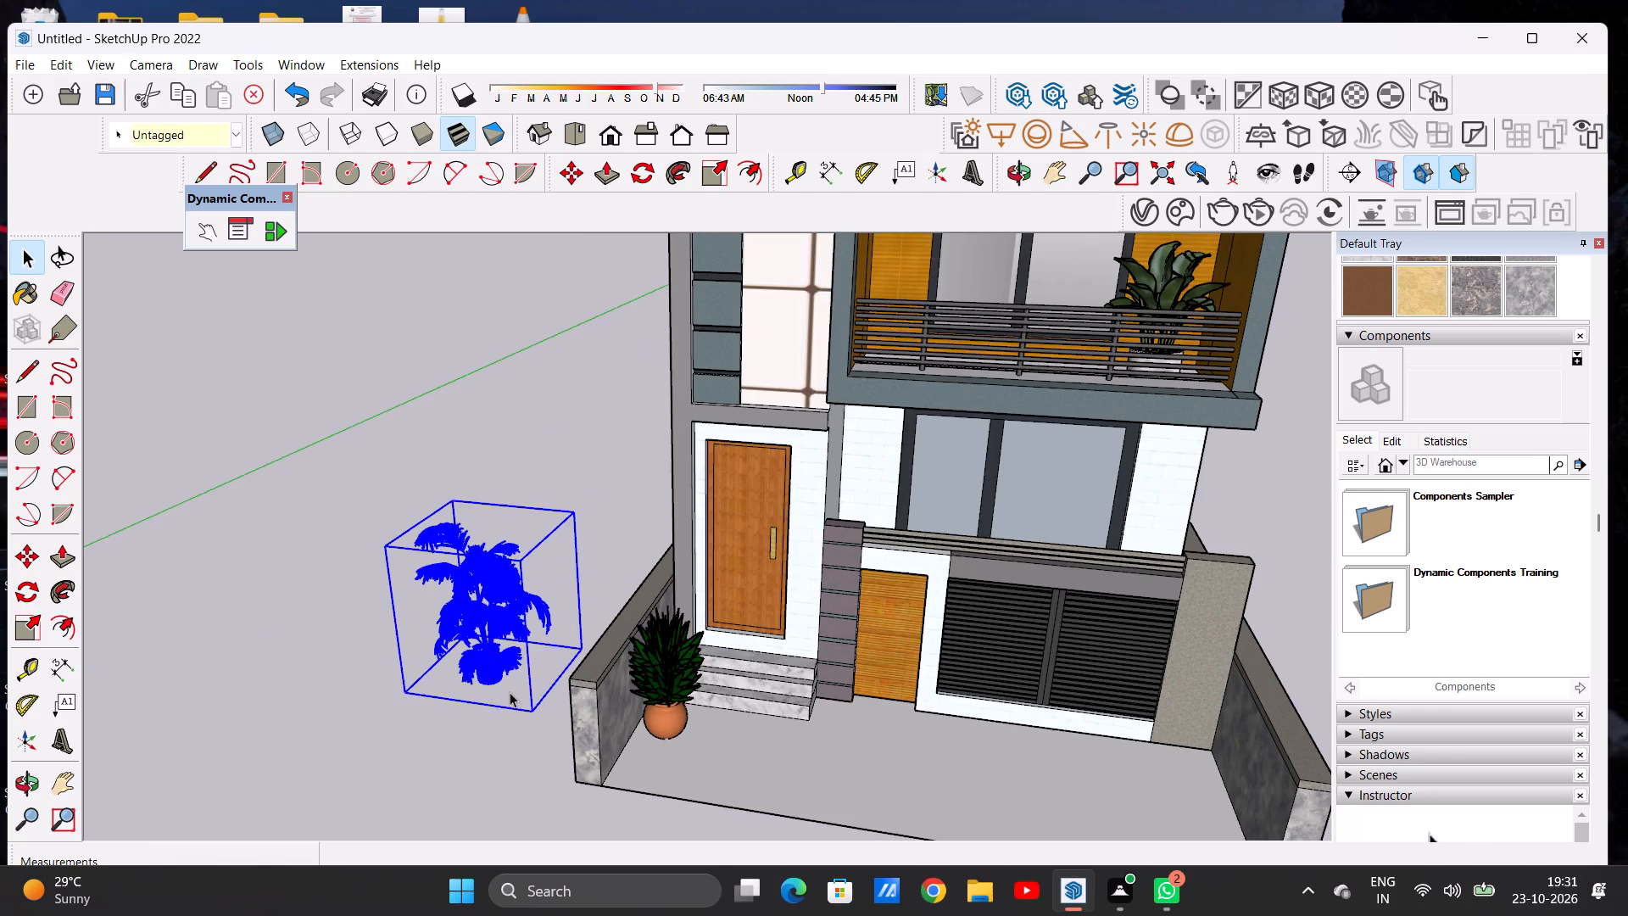
middle_click_drag(548, 684, 560, 652)
scroll(505, 651, "down", 6)
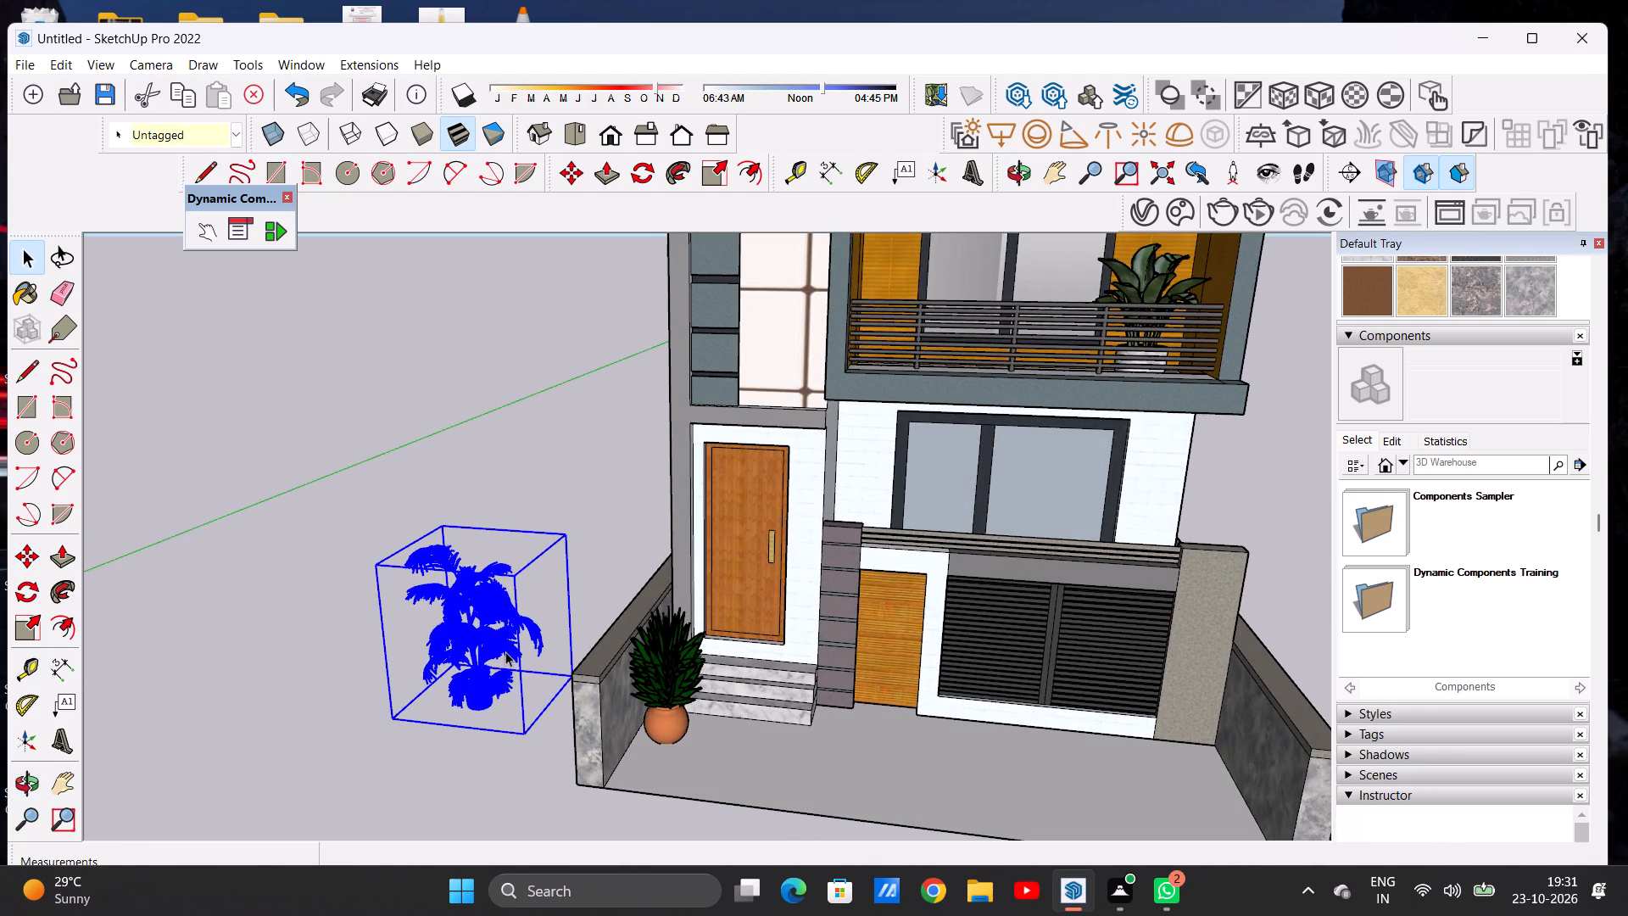
scroll(505, 651, "down", 1)
scroll(530, 688, "up", 1)
key("m")
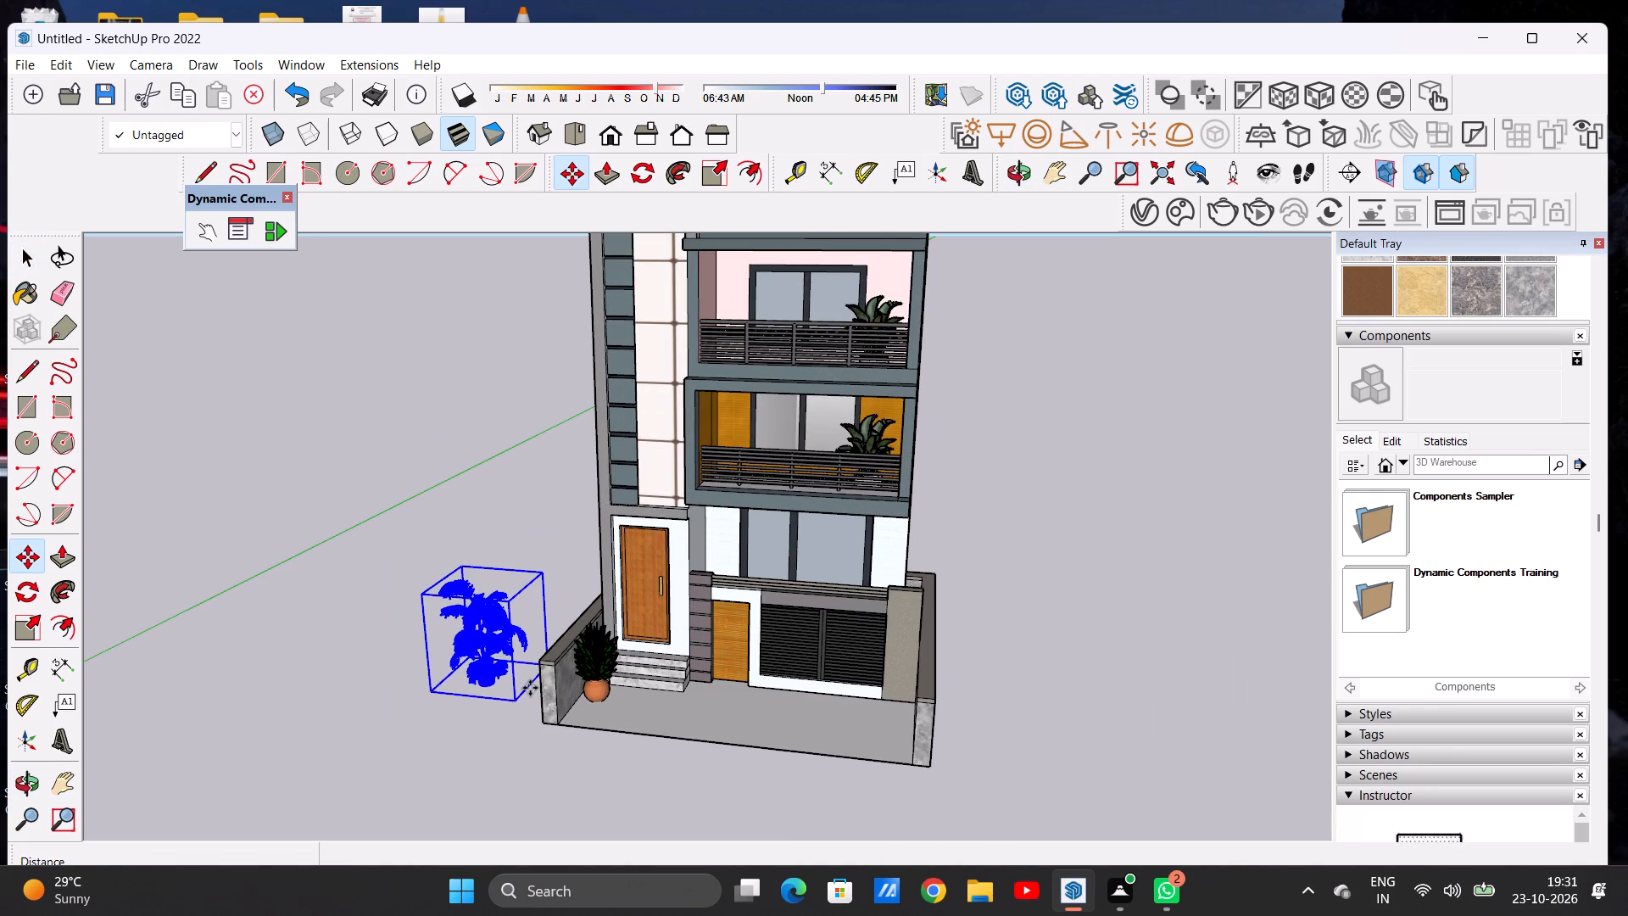
left_click(511, 706)
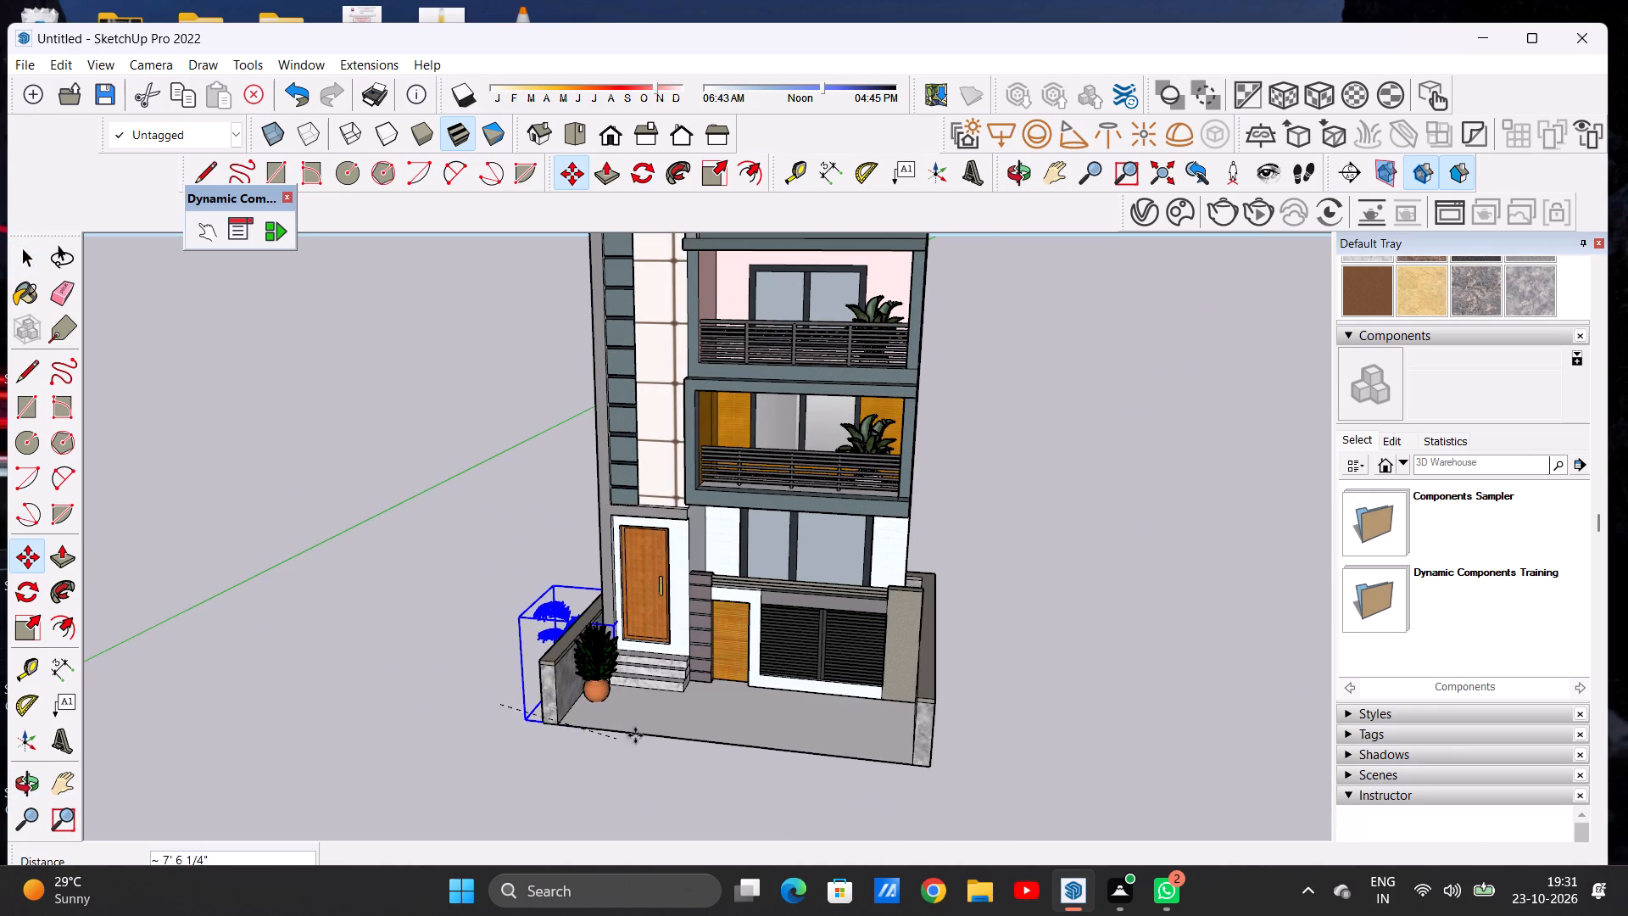
scroll(661, 723, "up", 6)
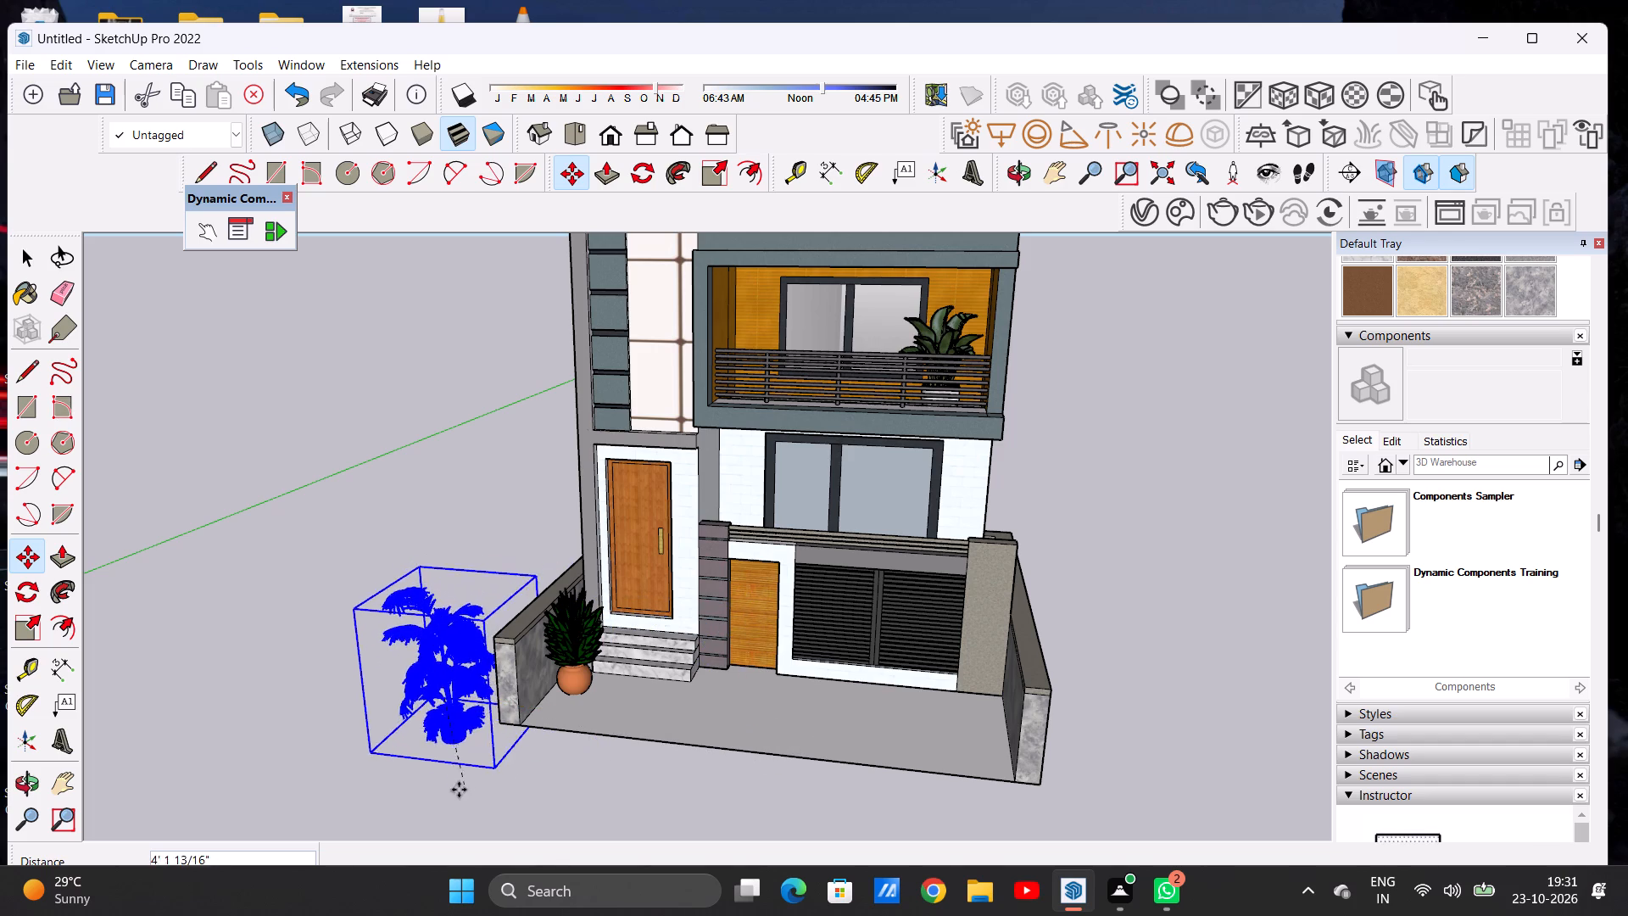
left_click(399, 790)
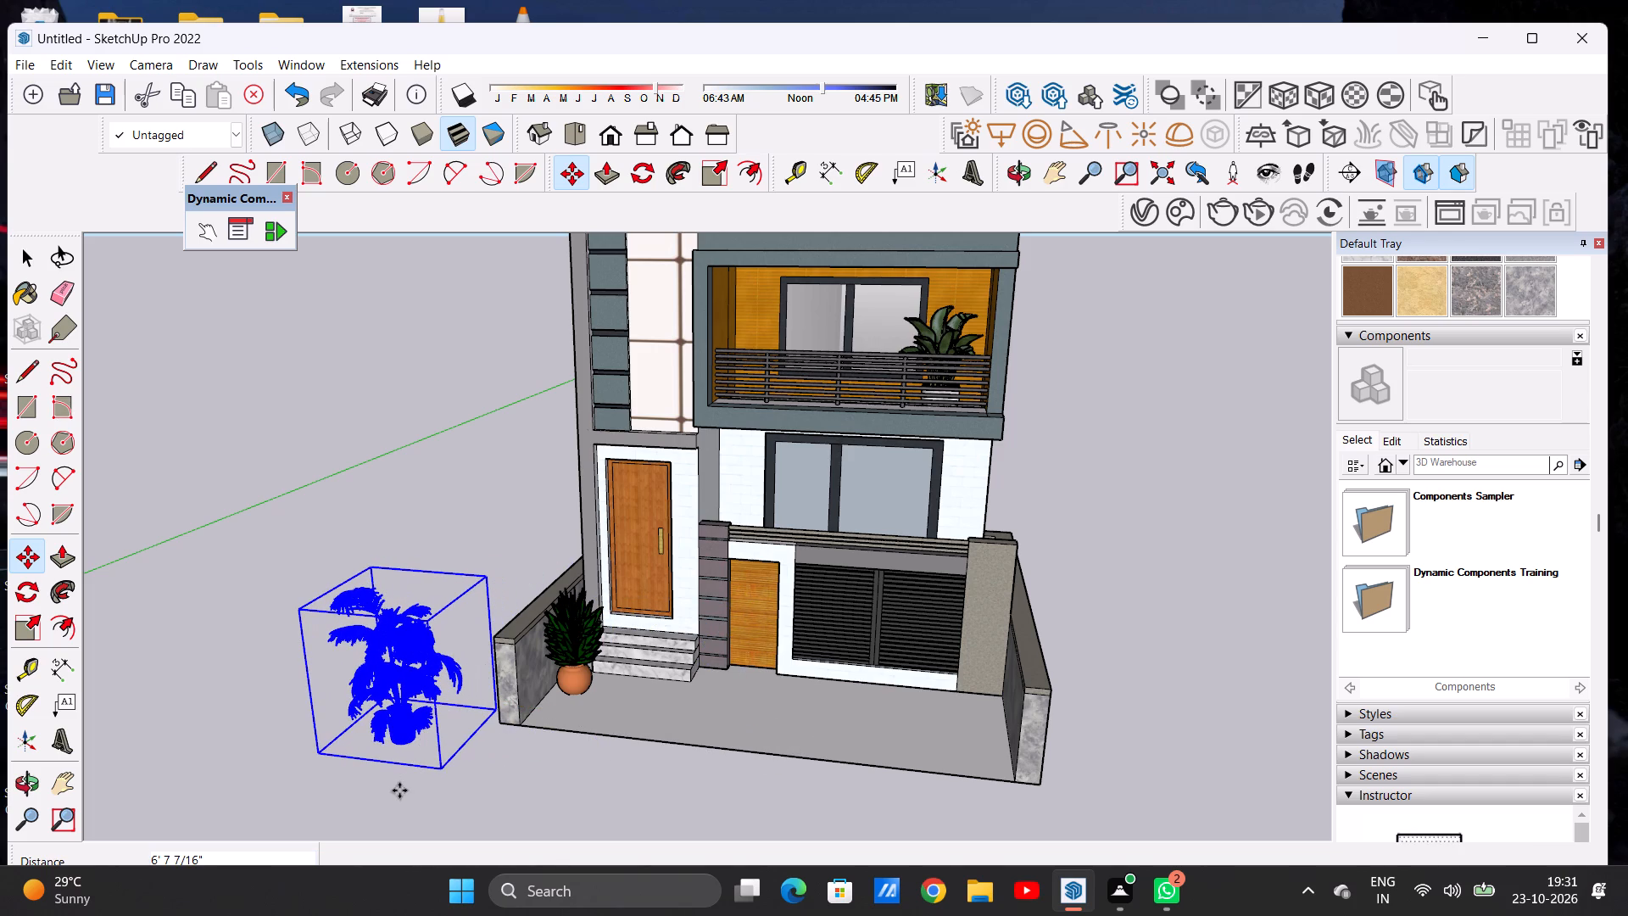
key("space")
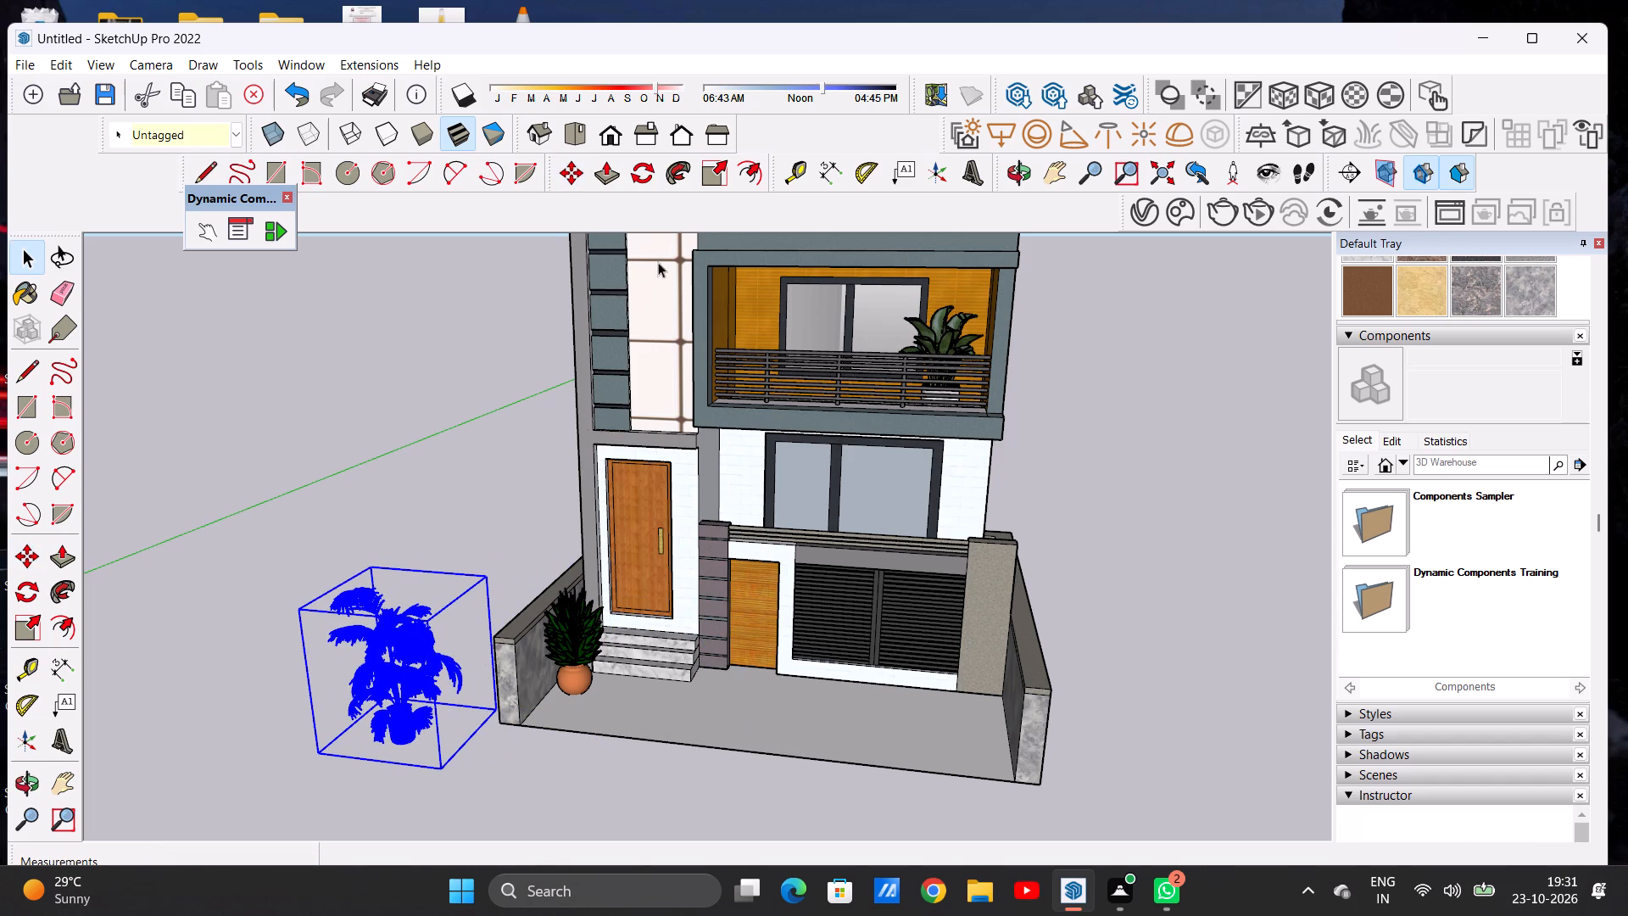
Scale the palm plant down to about 0.76 in height, 0.68 along the red axis and 0.63 along the green axis.
left_click(711, 171)
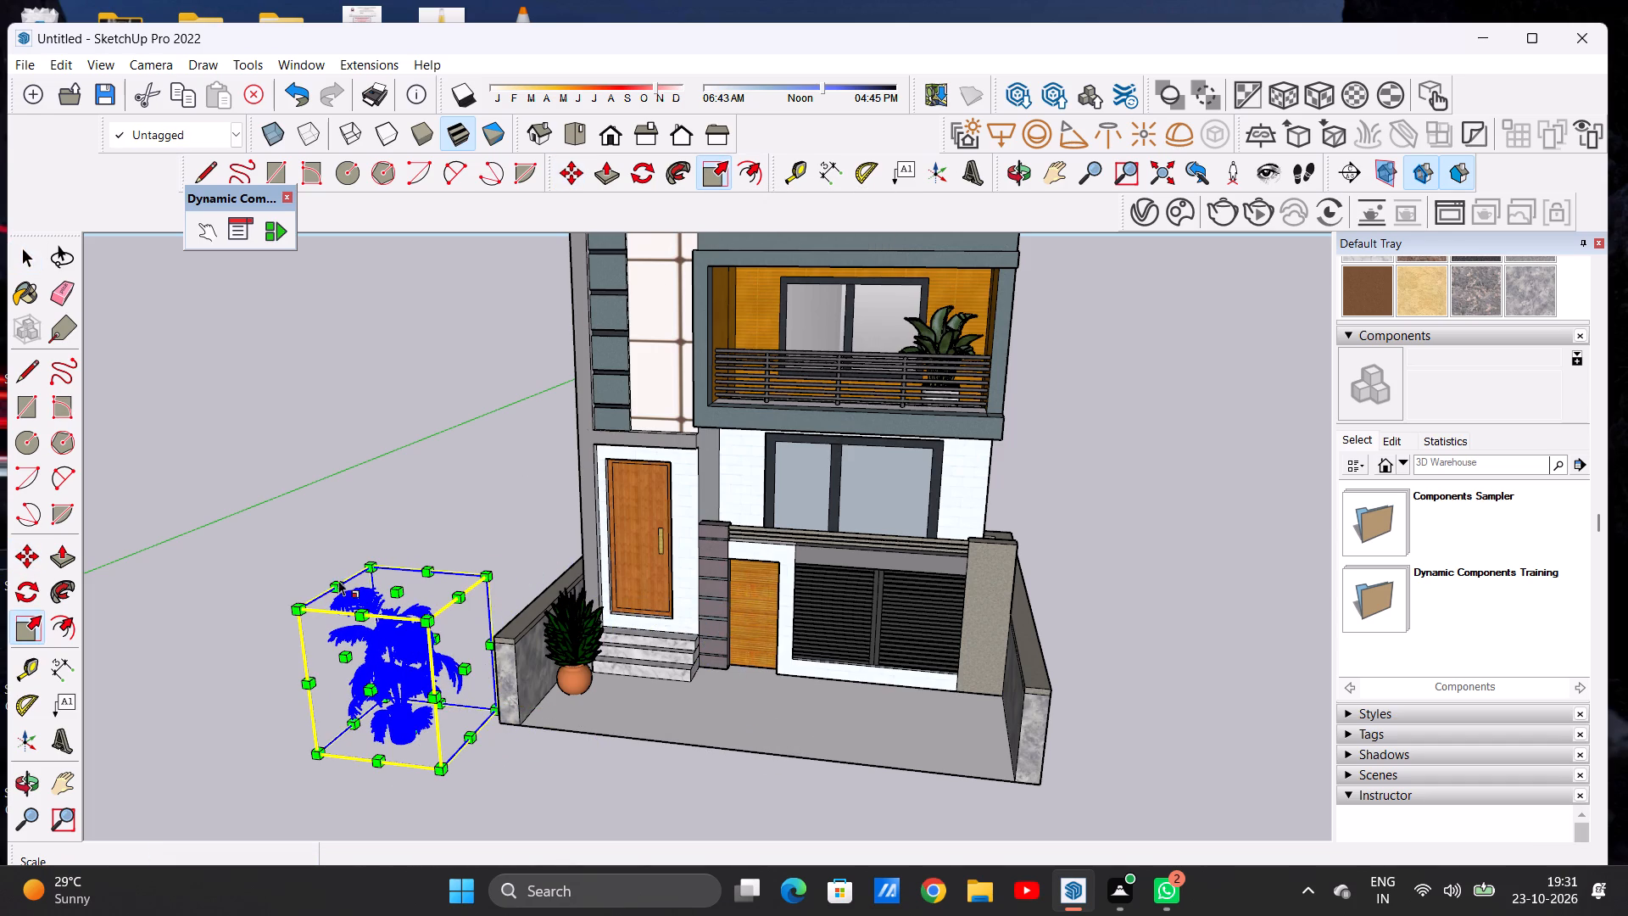
scroll(403, 652, "up", 7)
scroll(387, 583, "up", 4)
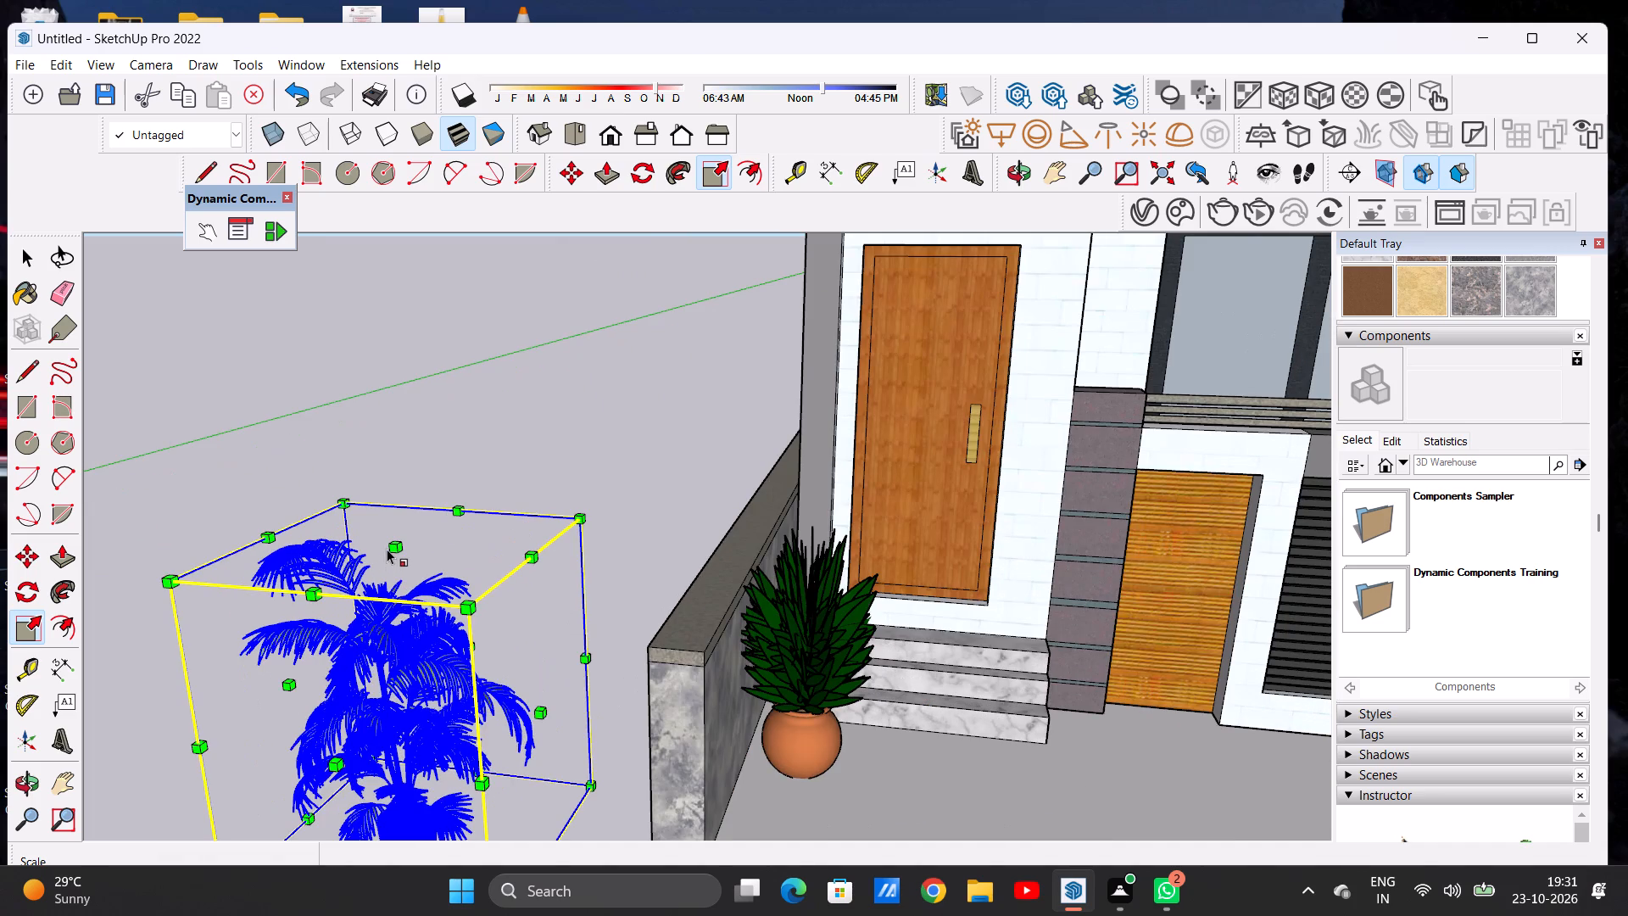
left_click(393, 543)
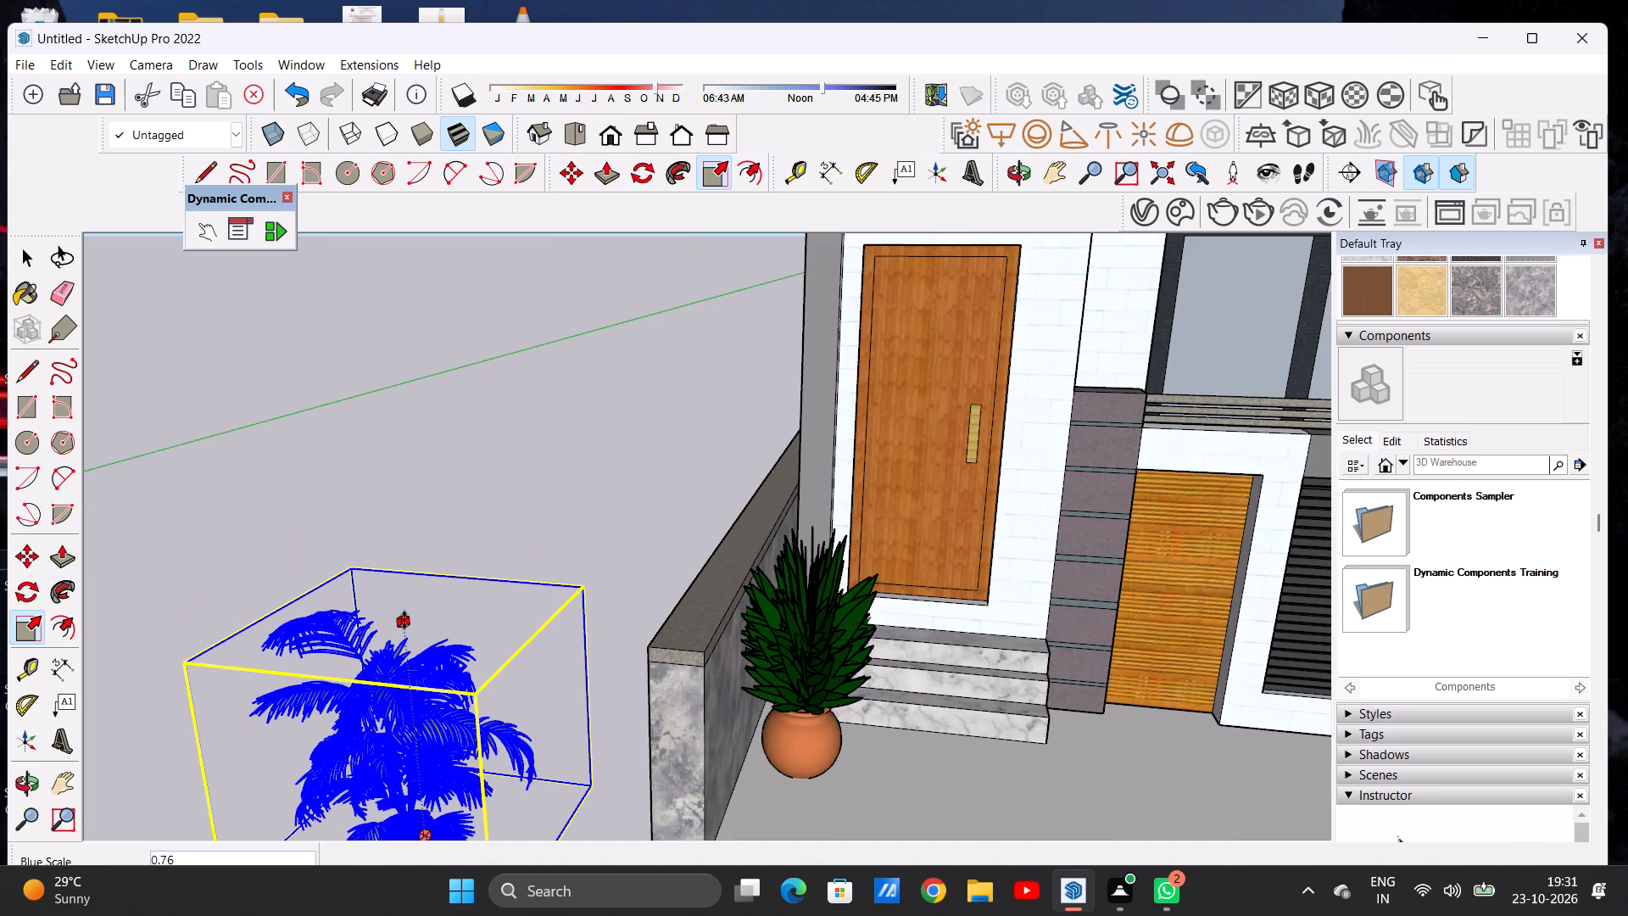
left_click(404, 620)
scroll(433, 607, "down", 5)
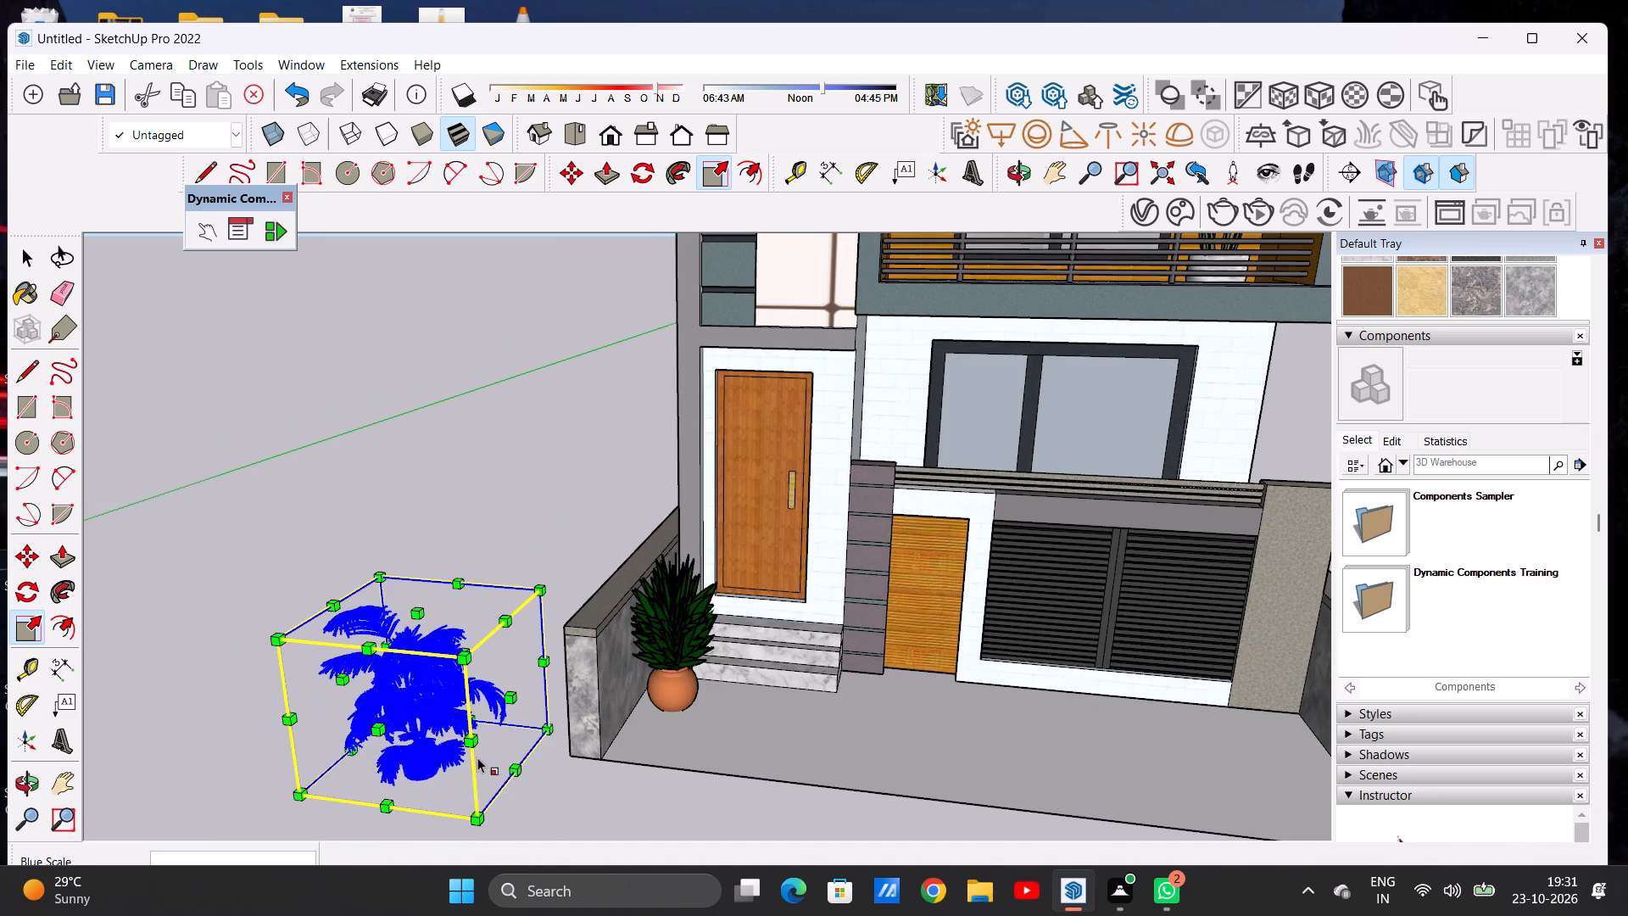
scroll(477, 757, "up", 6)
scroll(524, 665, "up", 4)
left_click(535, 667)
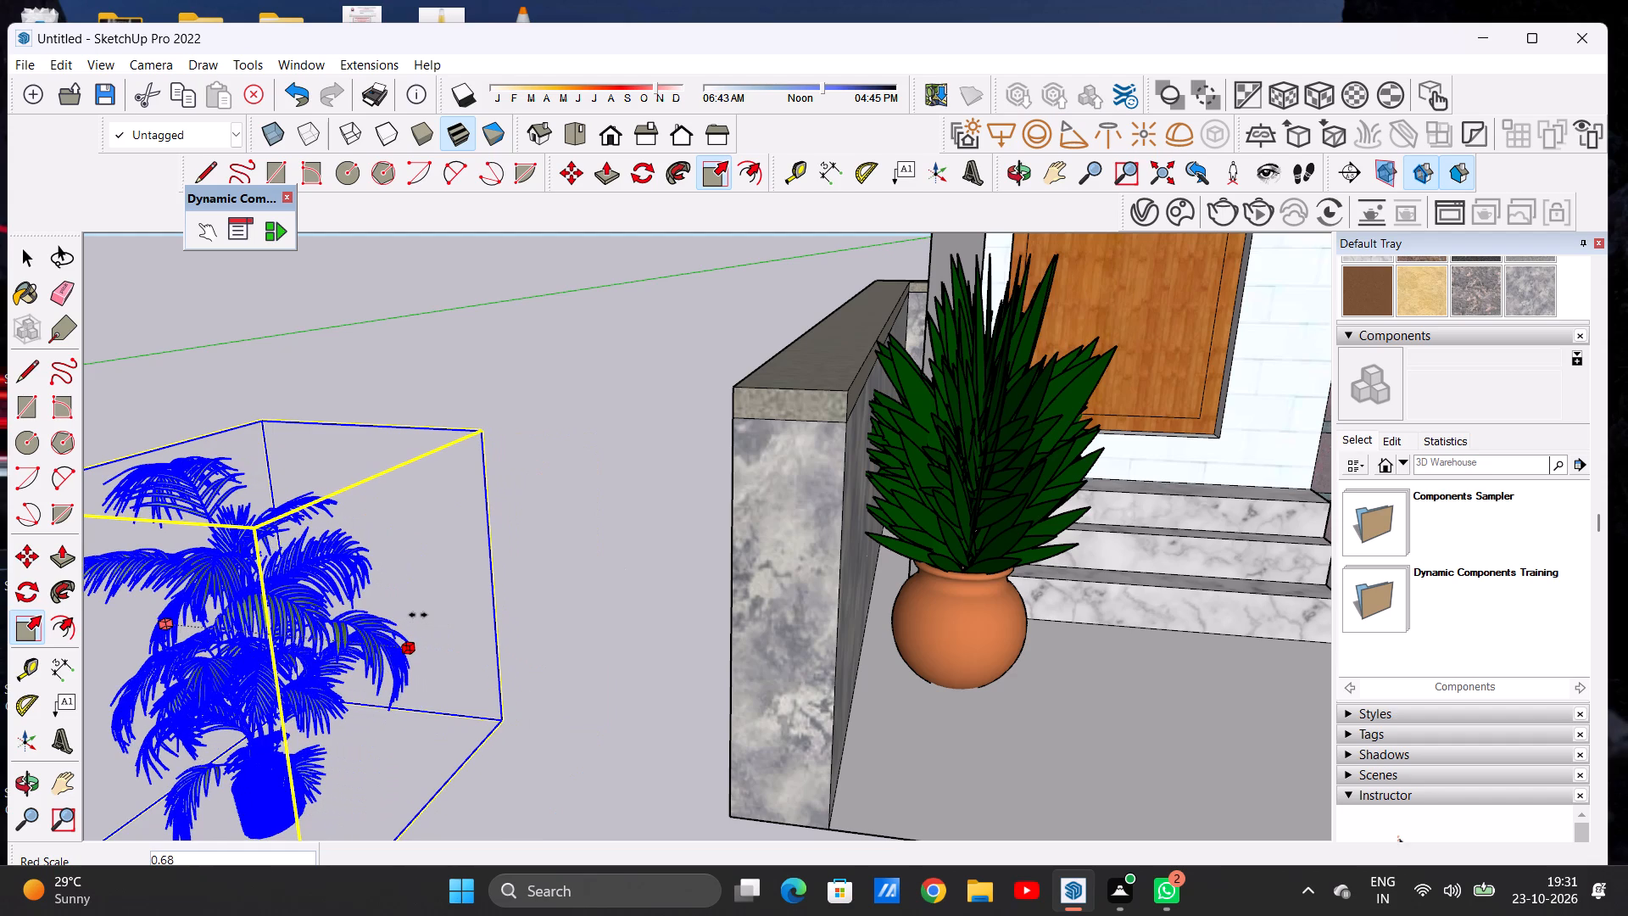
left_click(418, 615)
scroll(496, 642, "down", 6)
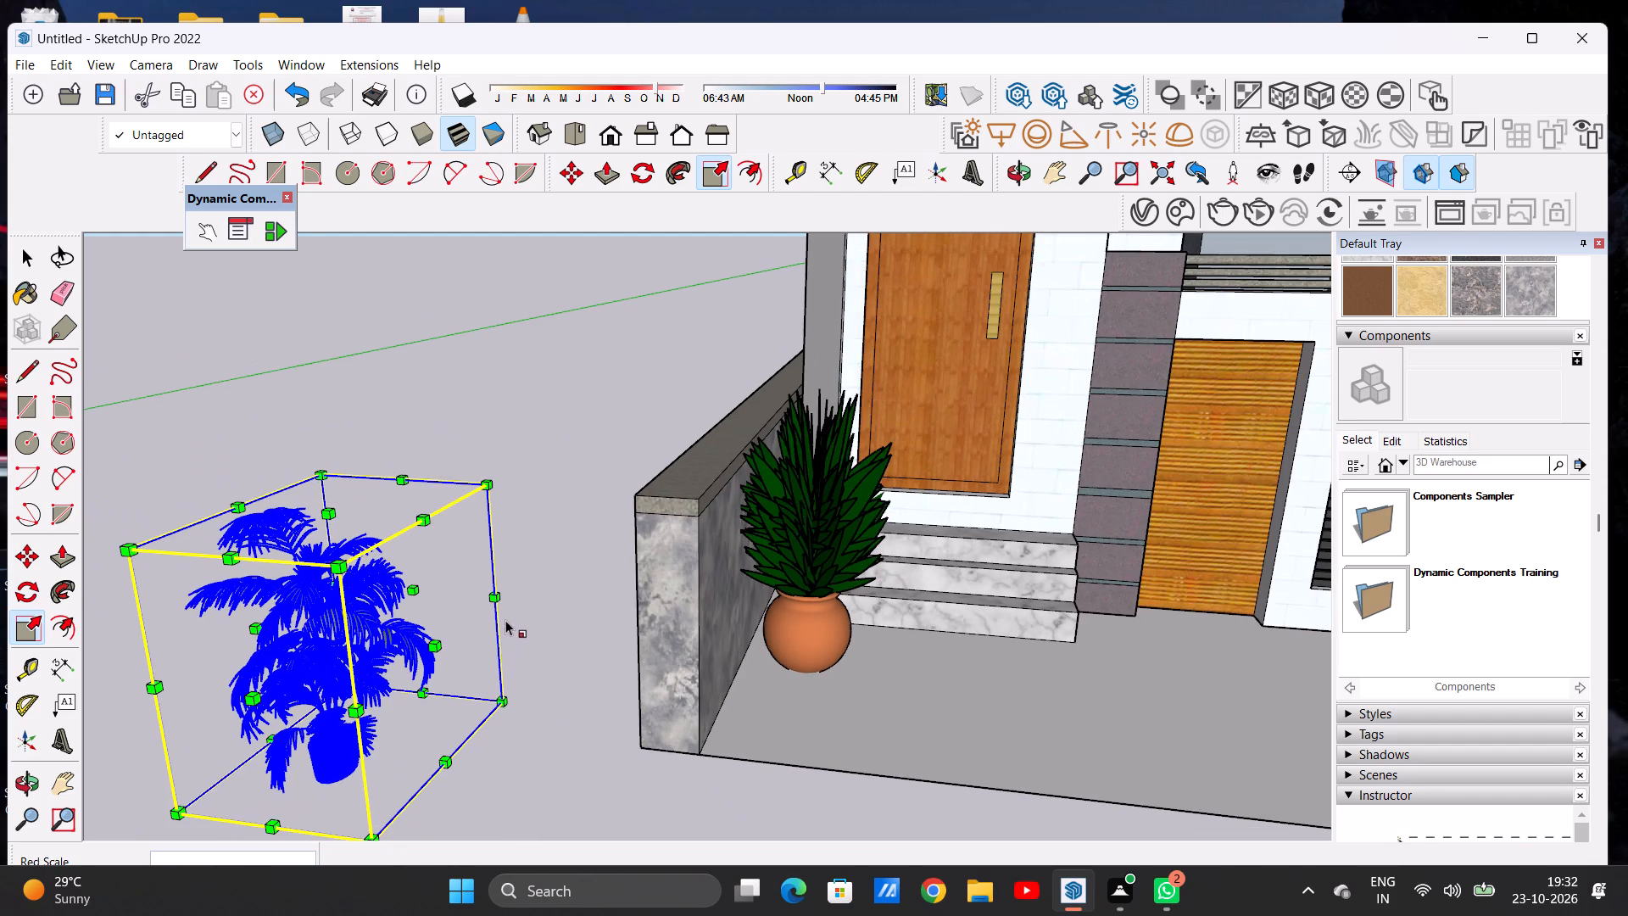
left_click(250, 701)
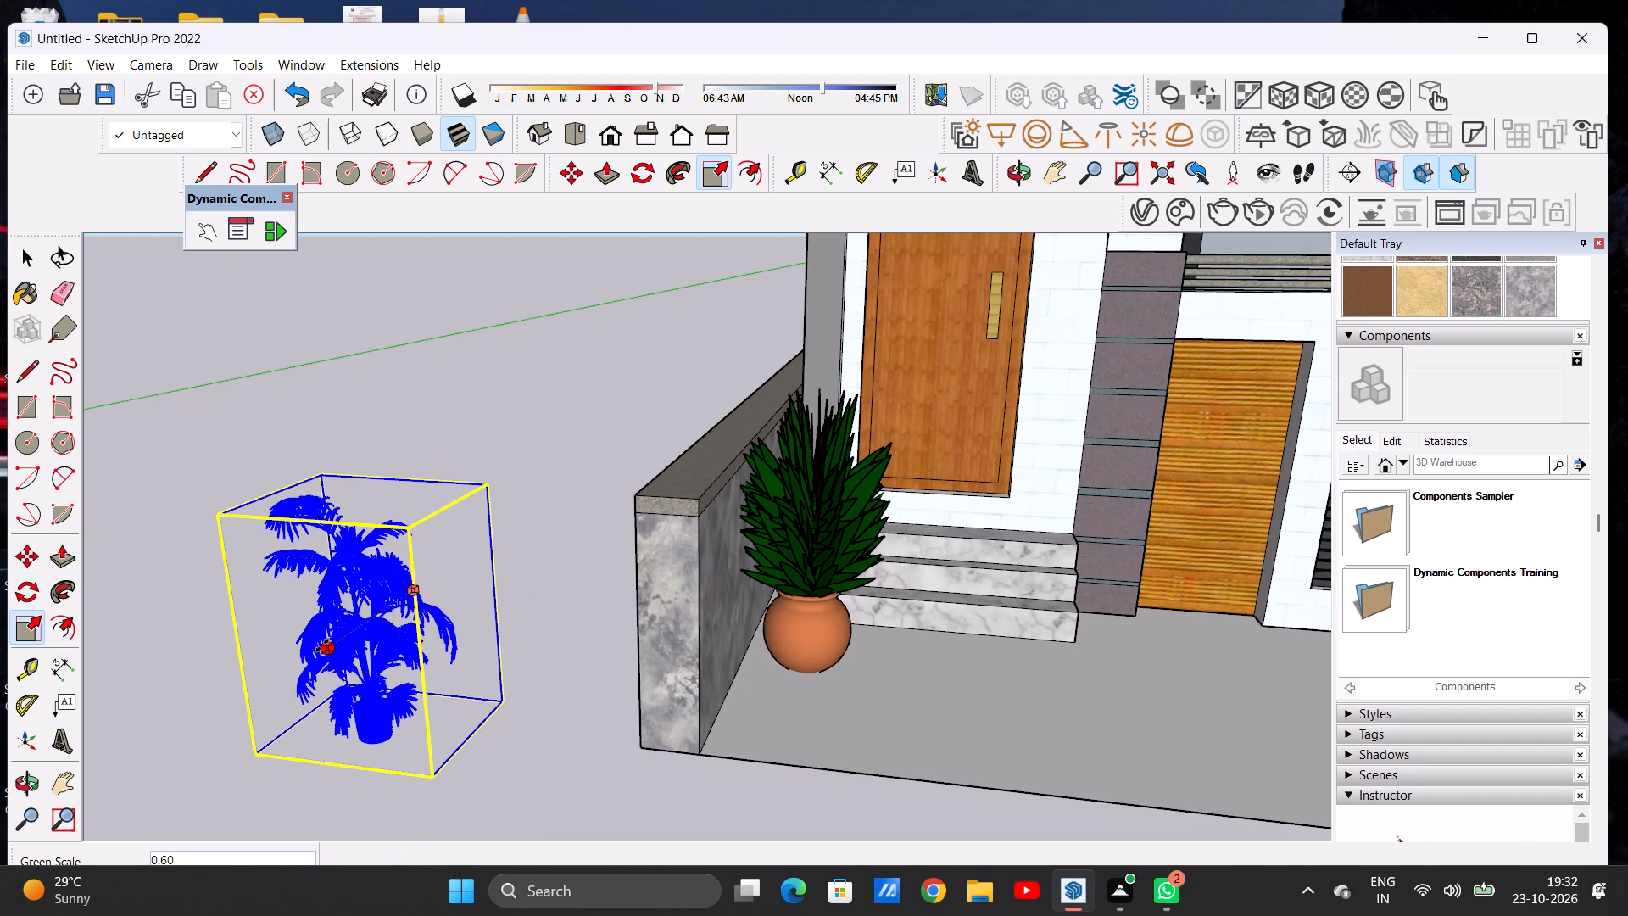
left_click(320, 647)
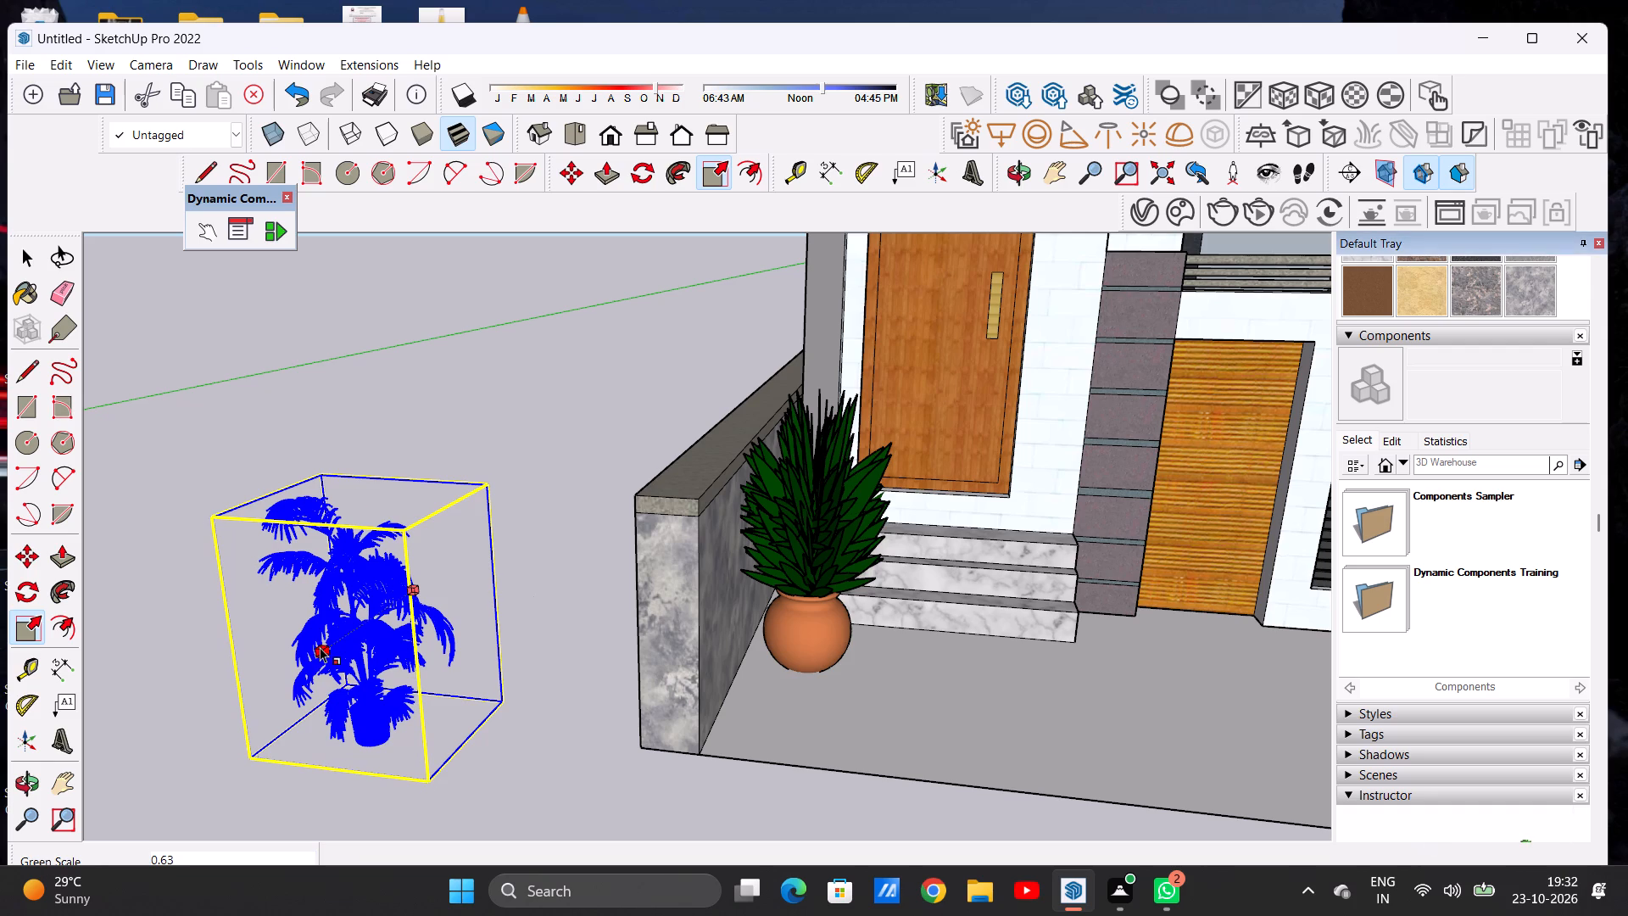
key("space")
Move the palm plant about 9' 10 7/8" onto the forecourt's front corner, in front of the terracotta-potted plant, and deselect it.
key("m")
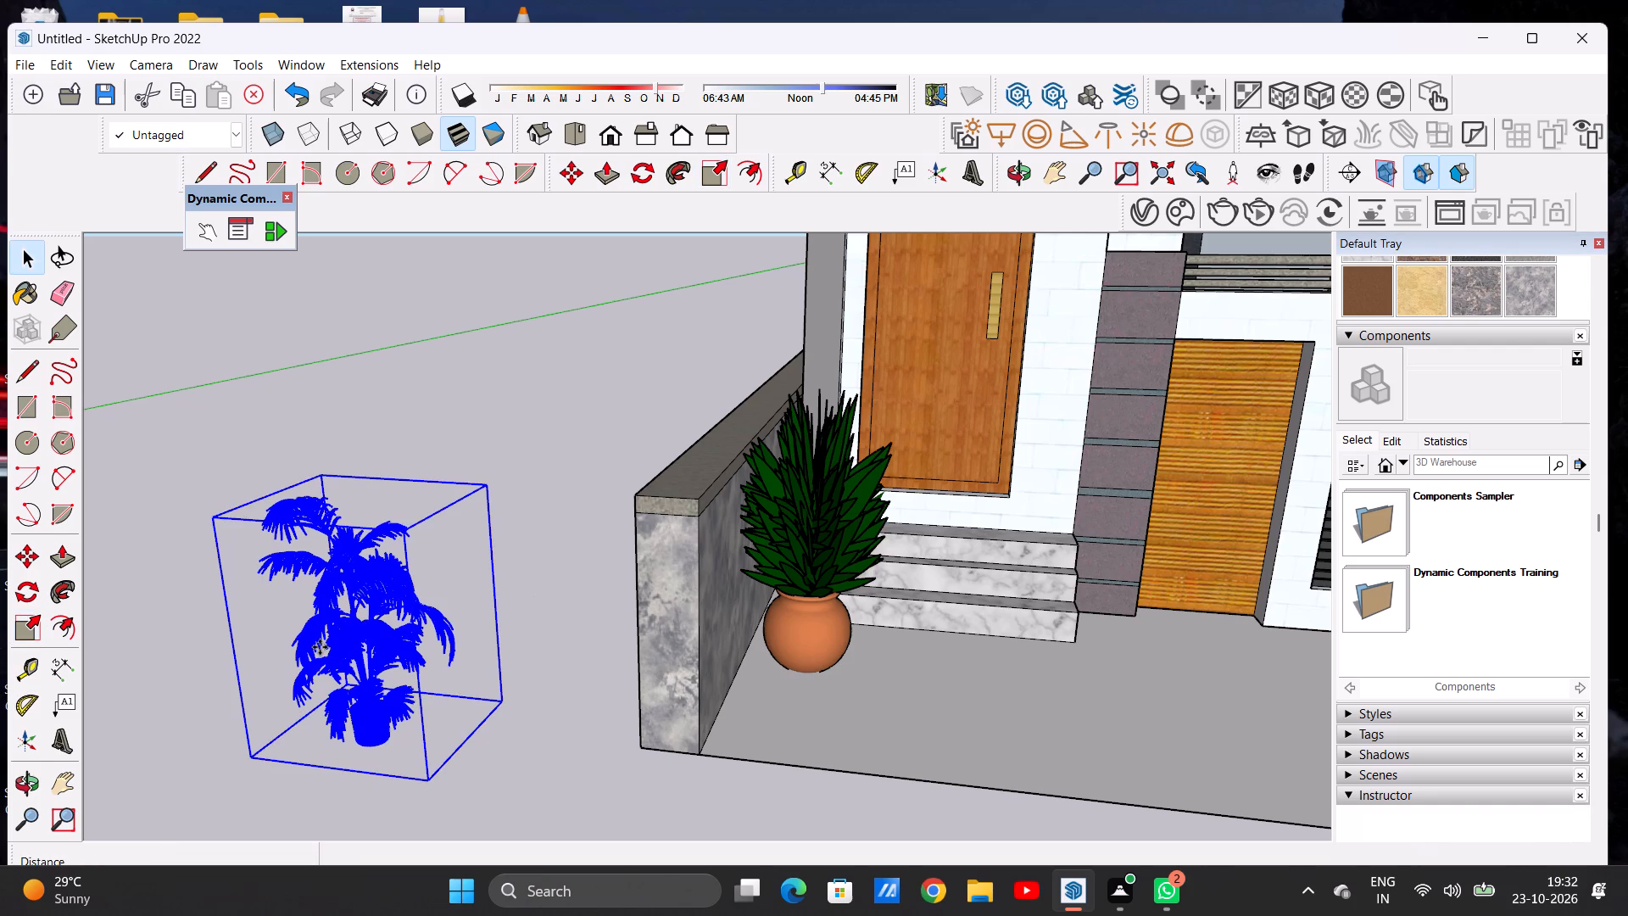
left_click(426, 774)
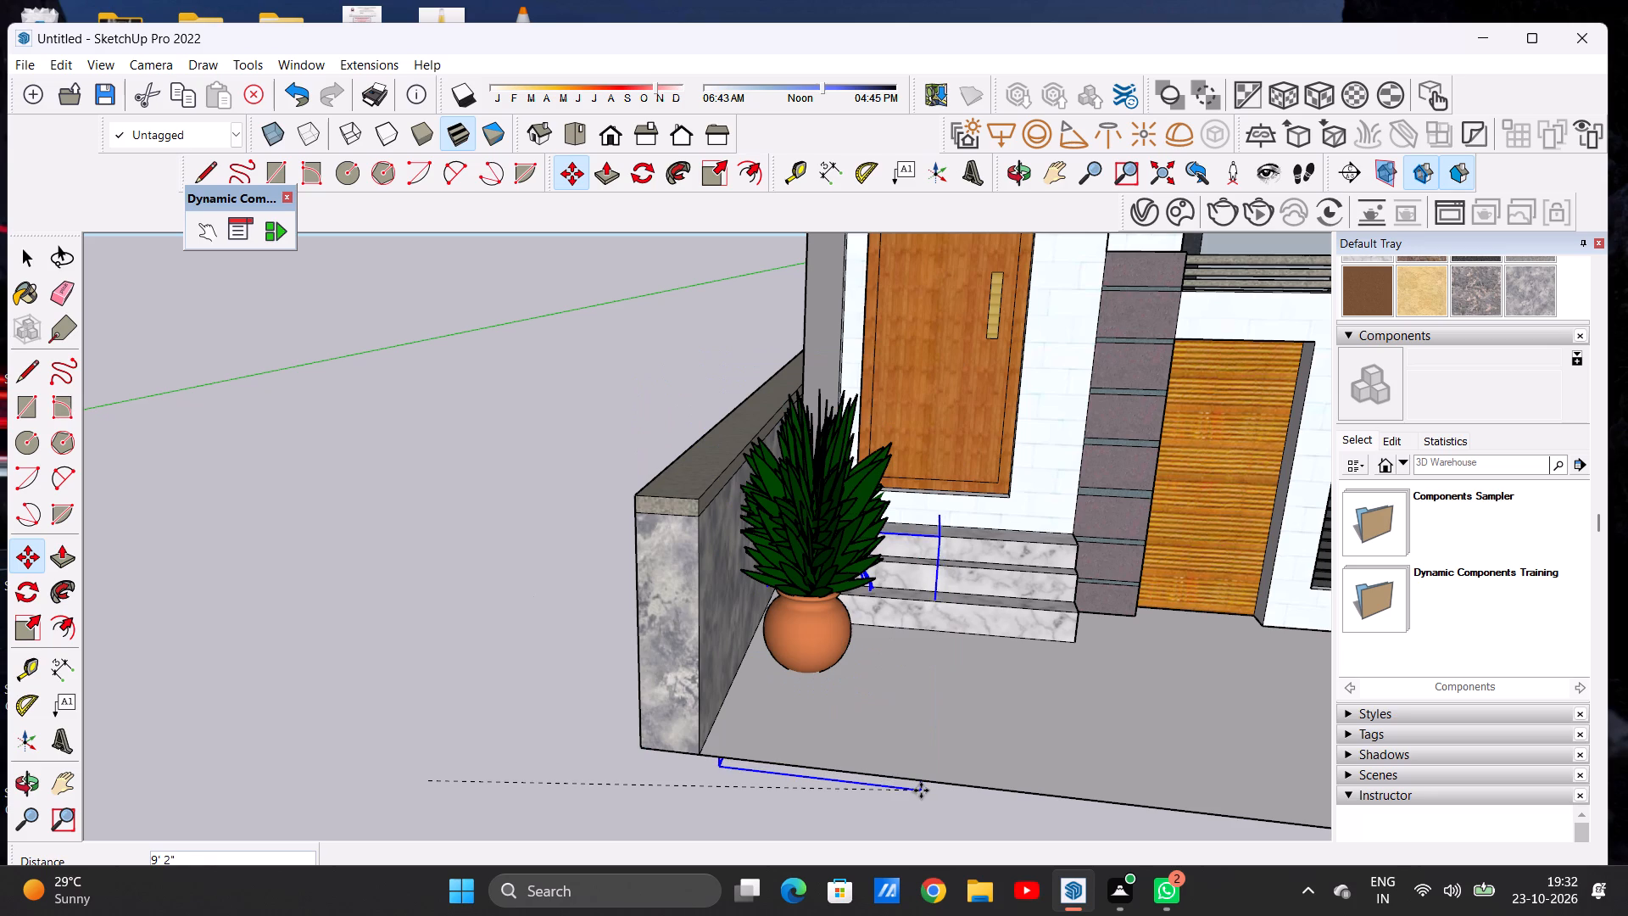
left_click(918, 769)
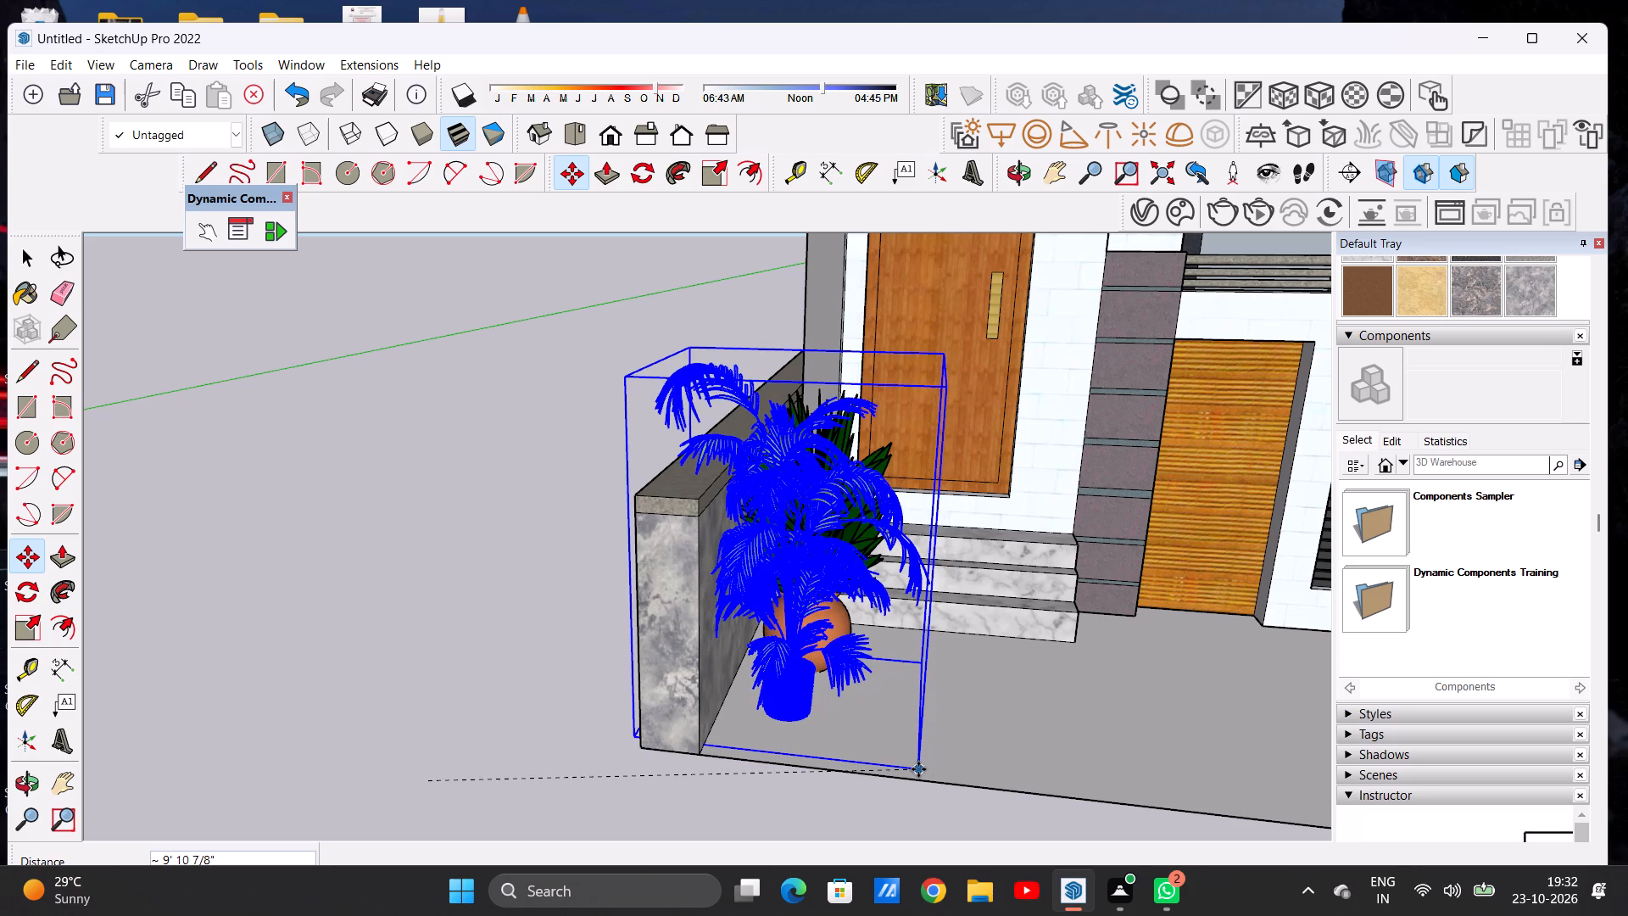
key("space")
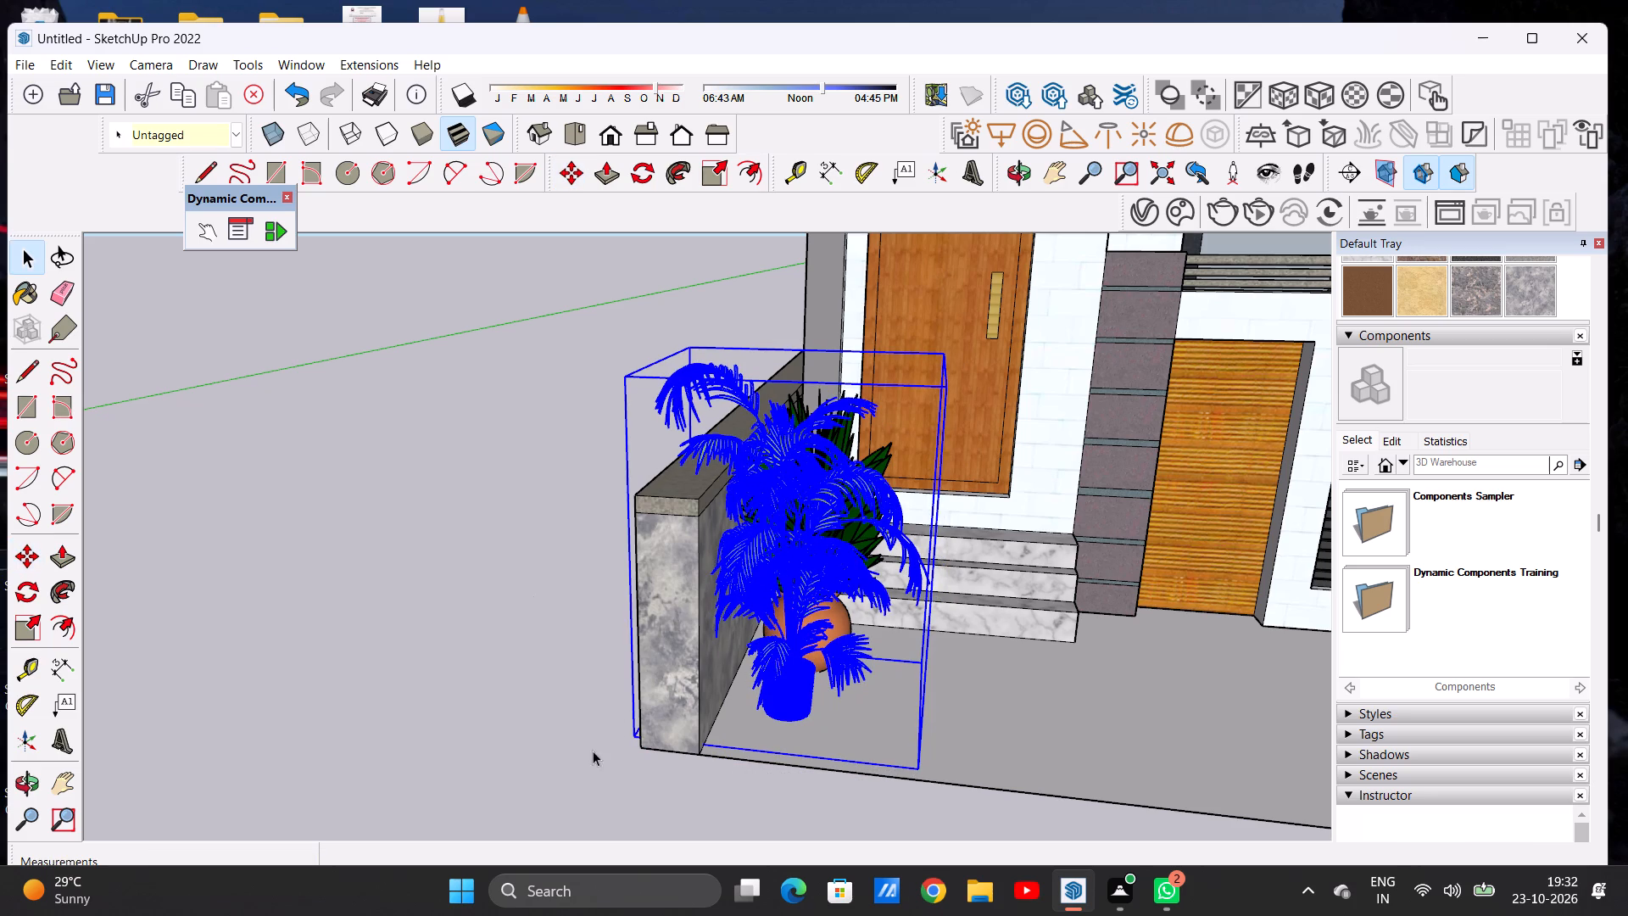
left_click(563, 759)
Scale the forecourt palm plant's height to about 0.78, bringing its top near the side boundary wall's coping, and deselect it.
scroll(632, 753, "down", 8)
middle_click_drag(924, 689, 599, 671)
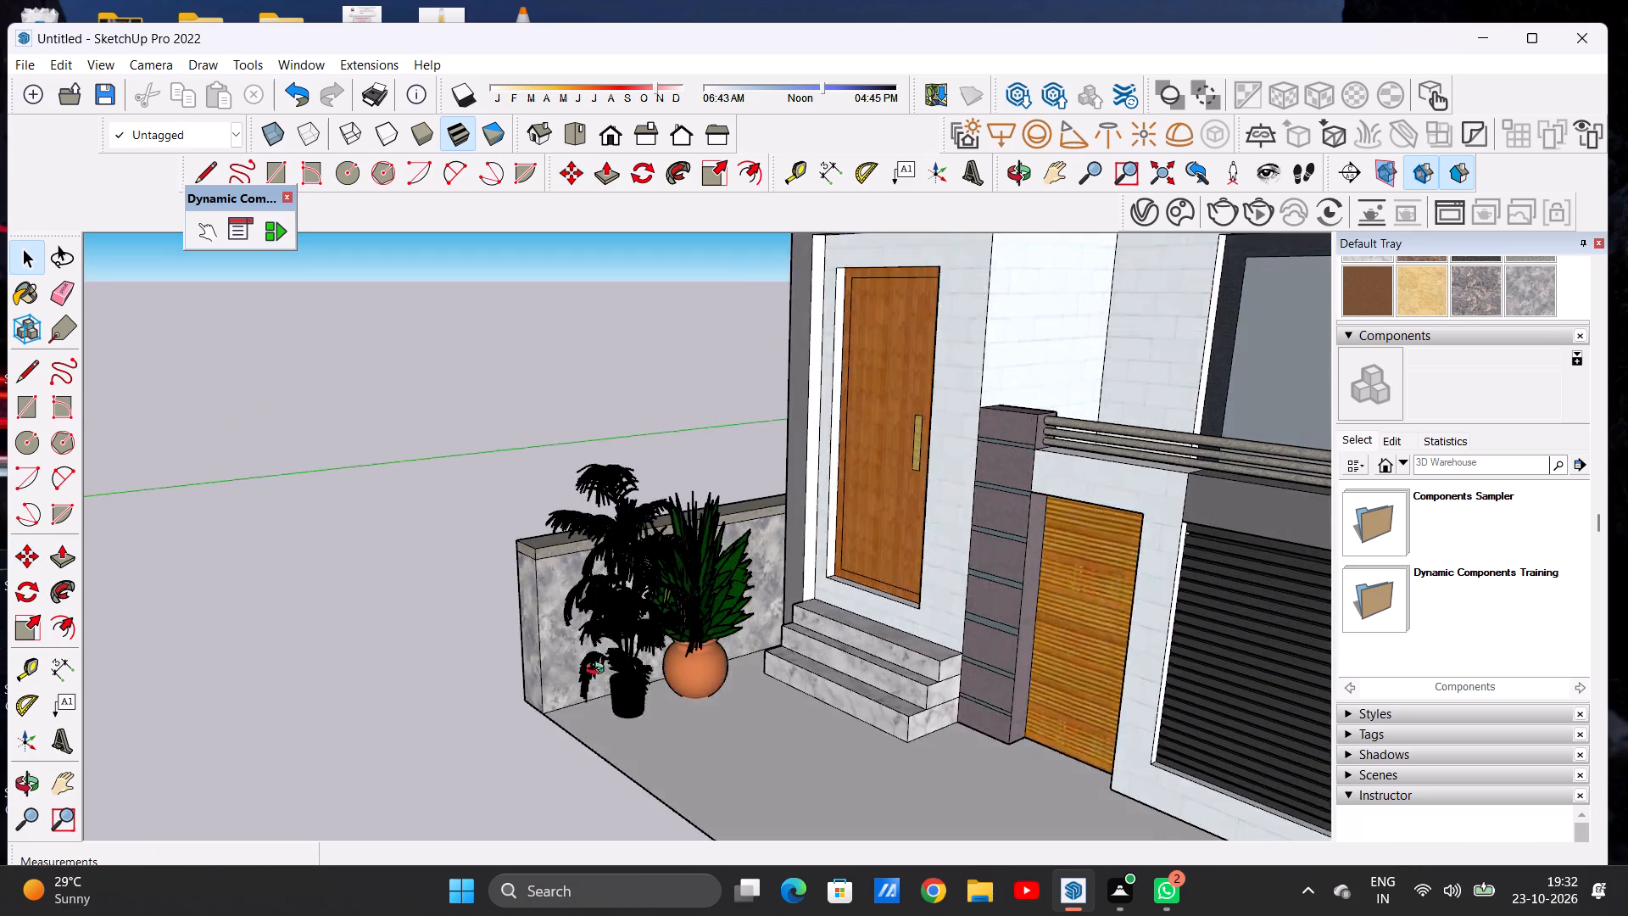
middle_click_drag(599, 671, 465, 651)
scroll(560, 577, "up", 4)
scroll(560, 577, "down", 1)
scroll(560, 577, "up", 1)
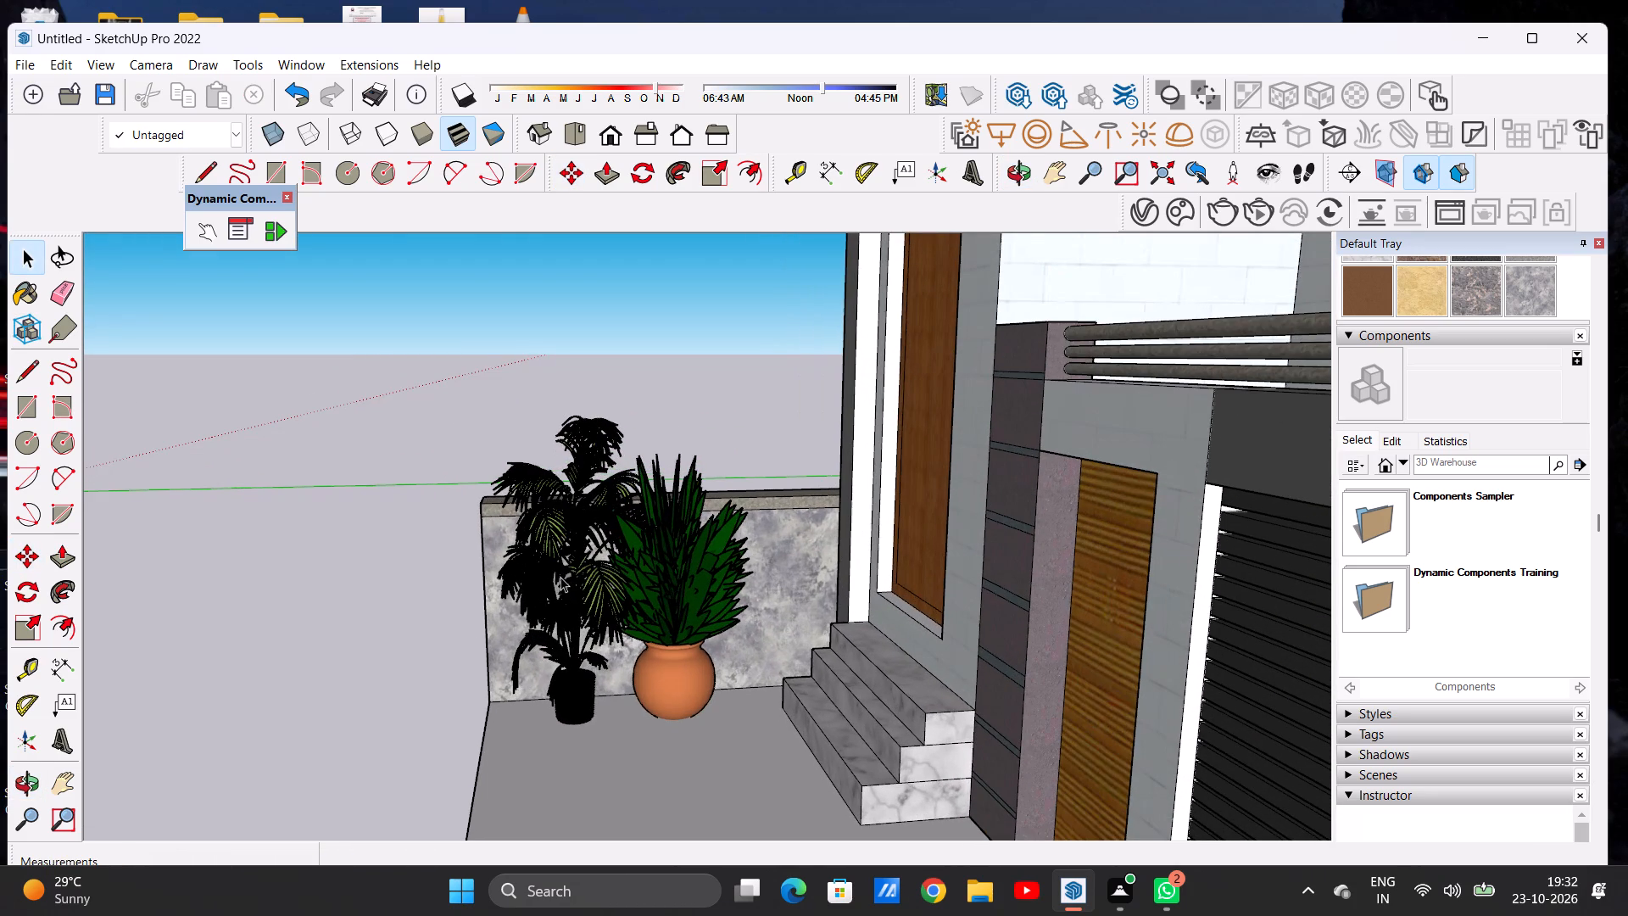
scroll(594, 598, "up", 5)
left_click(600, 569)
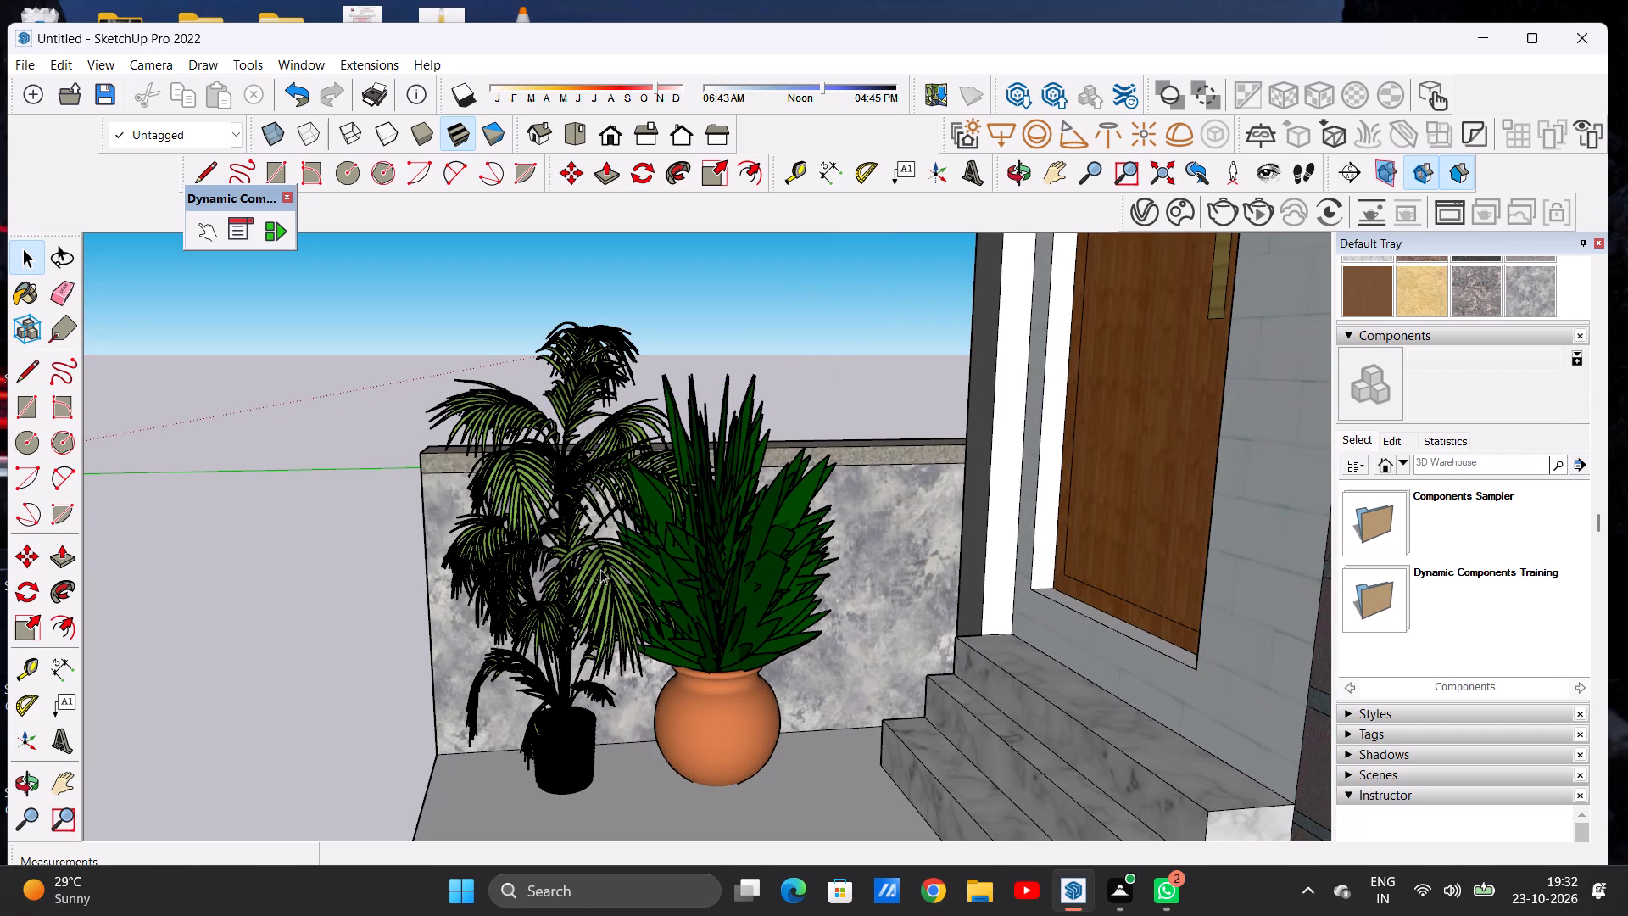
left_click(714, 177)
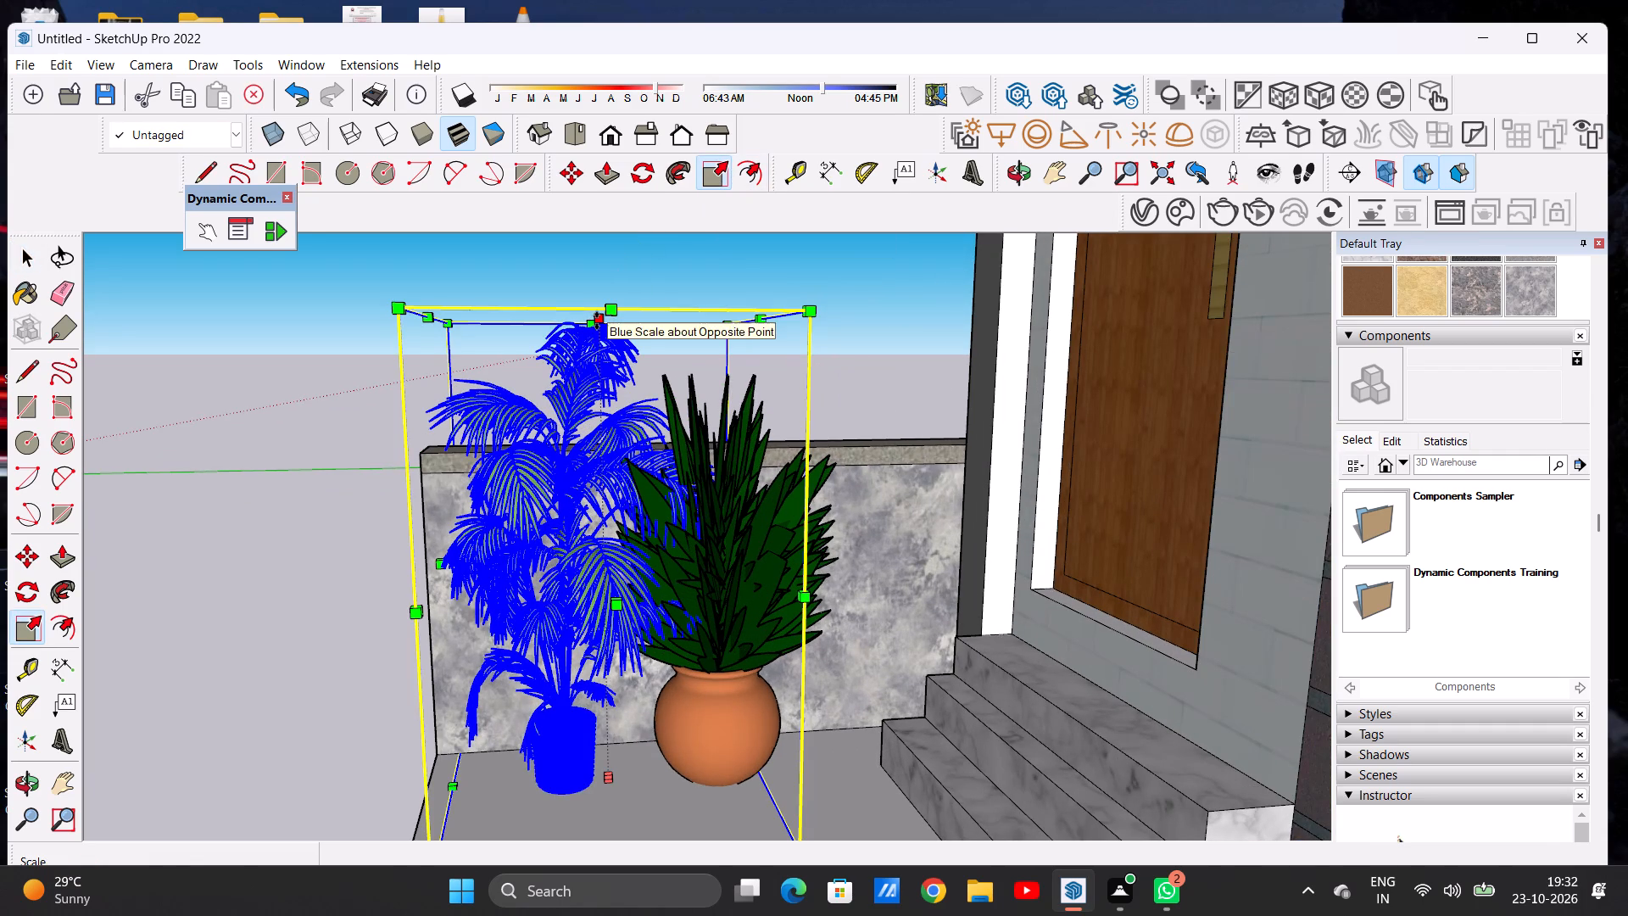
left_click(597, 321)
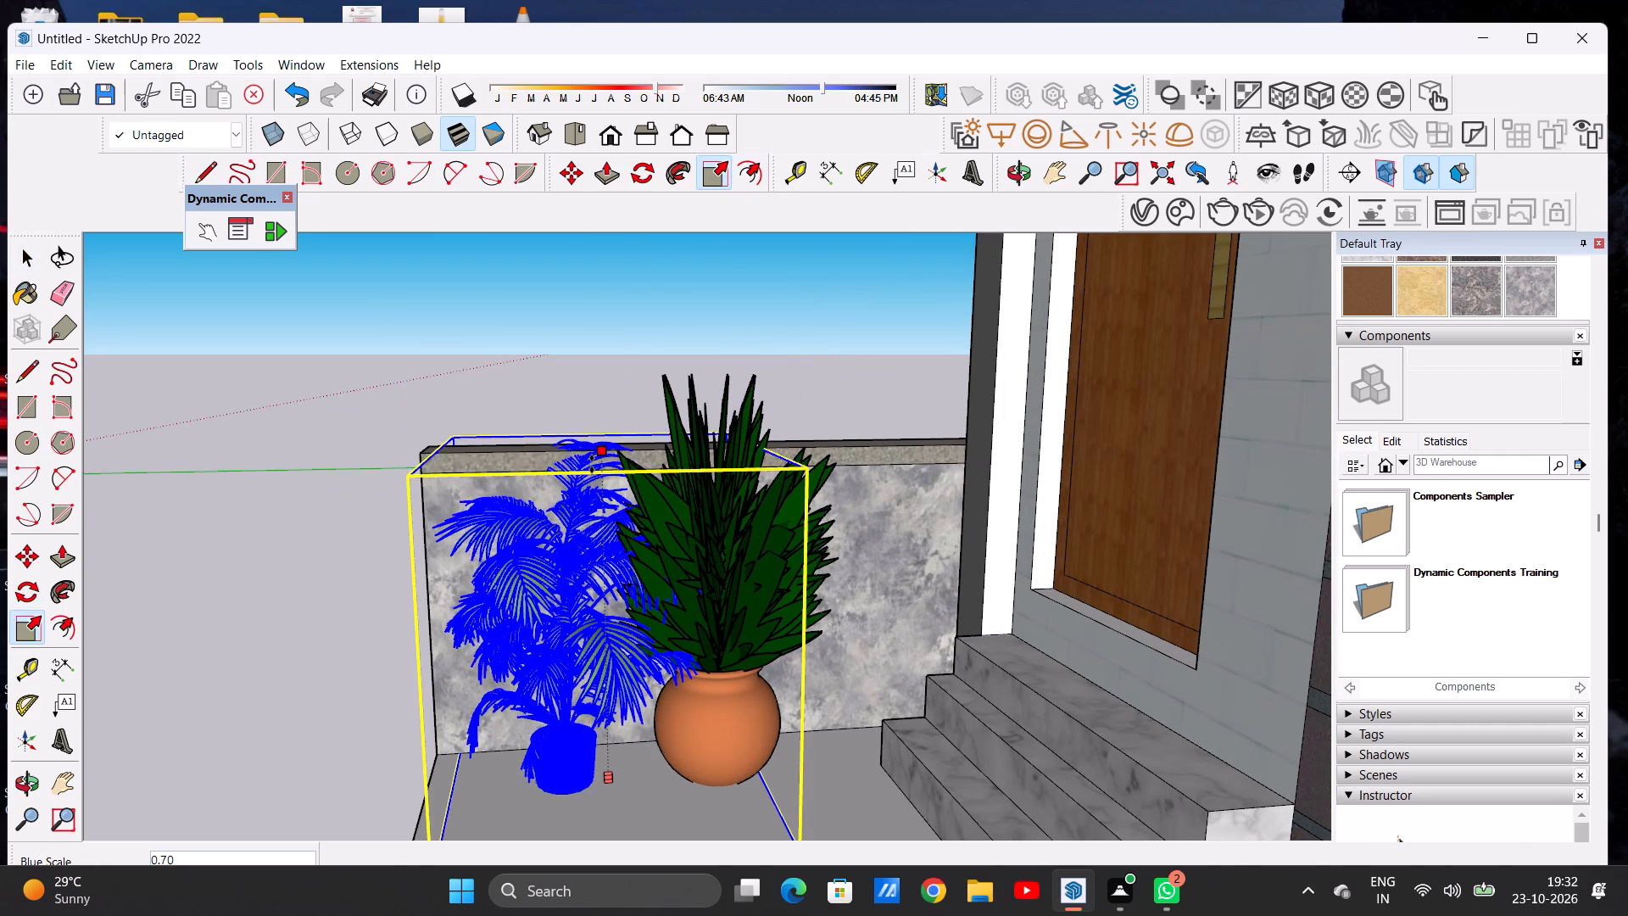
left_click(580, 429)
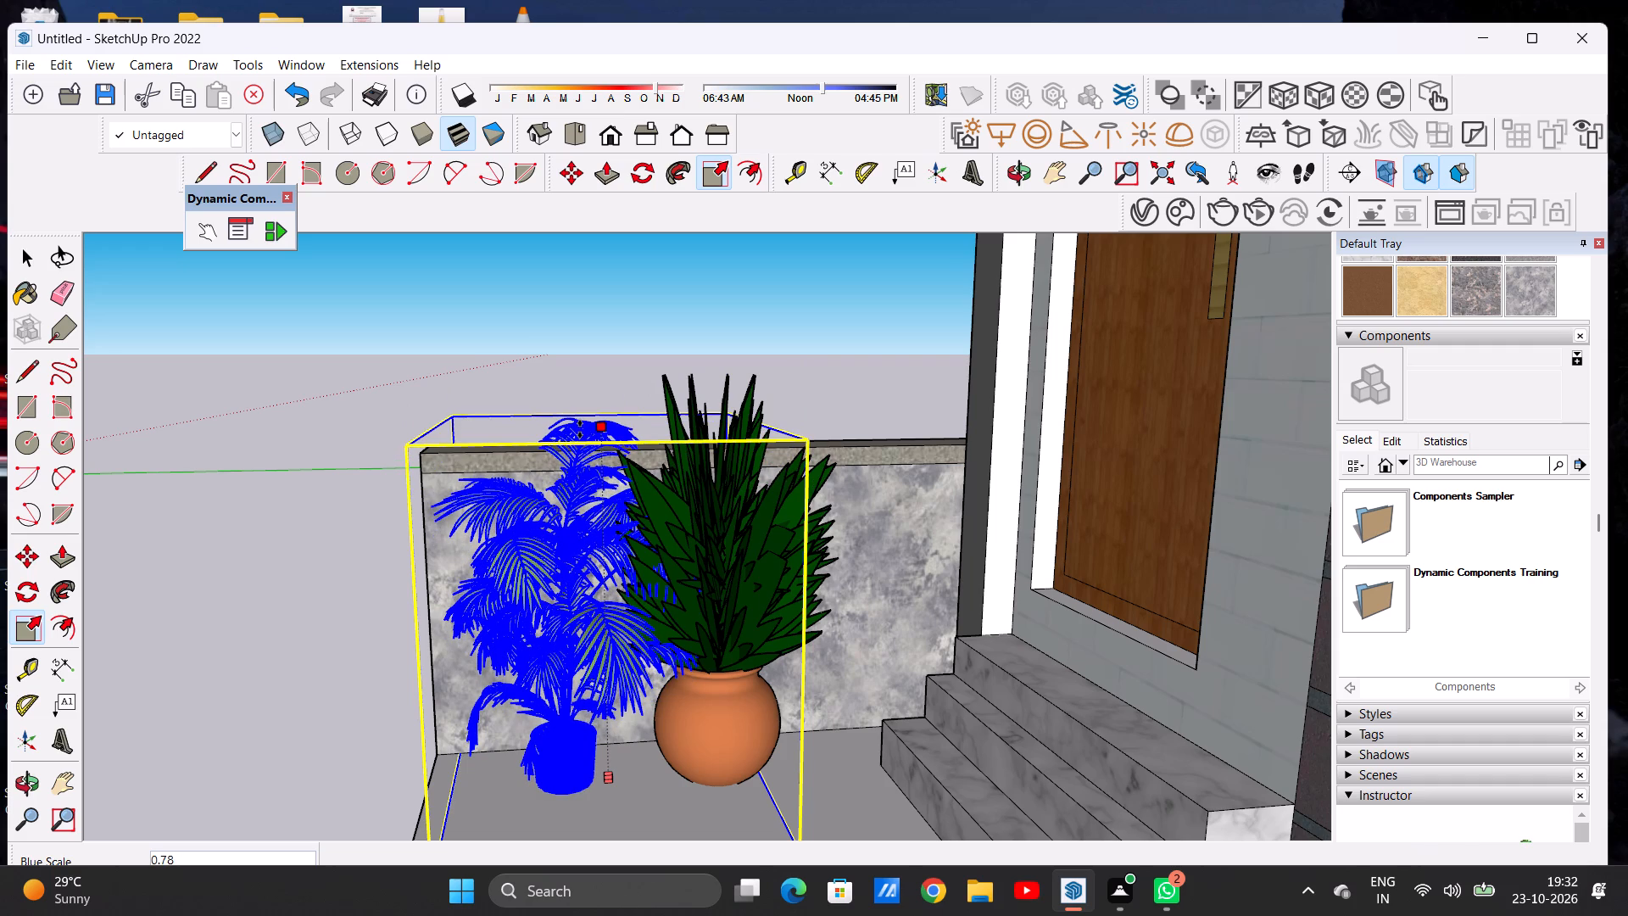
key("space")
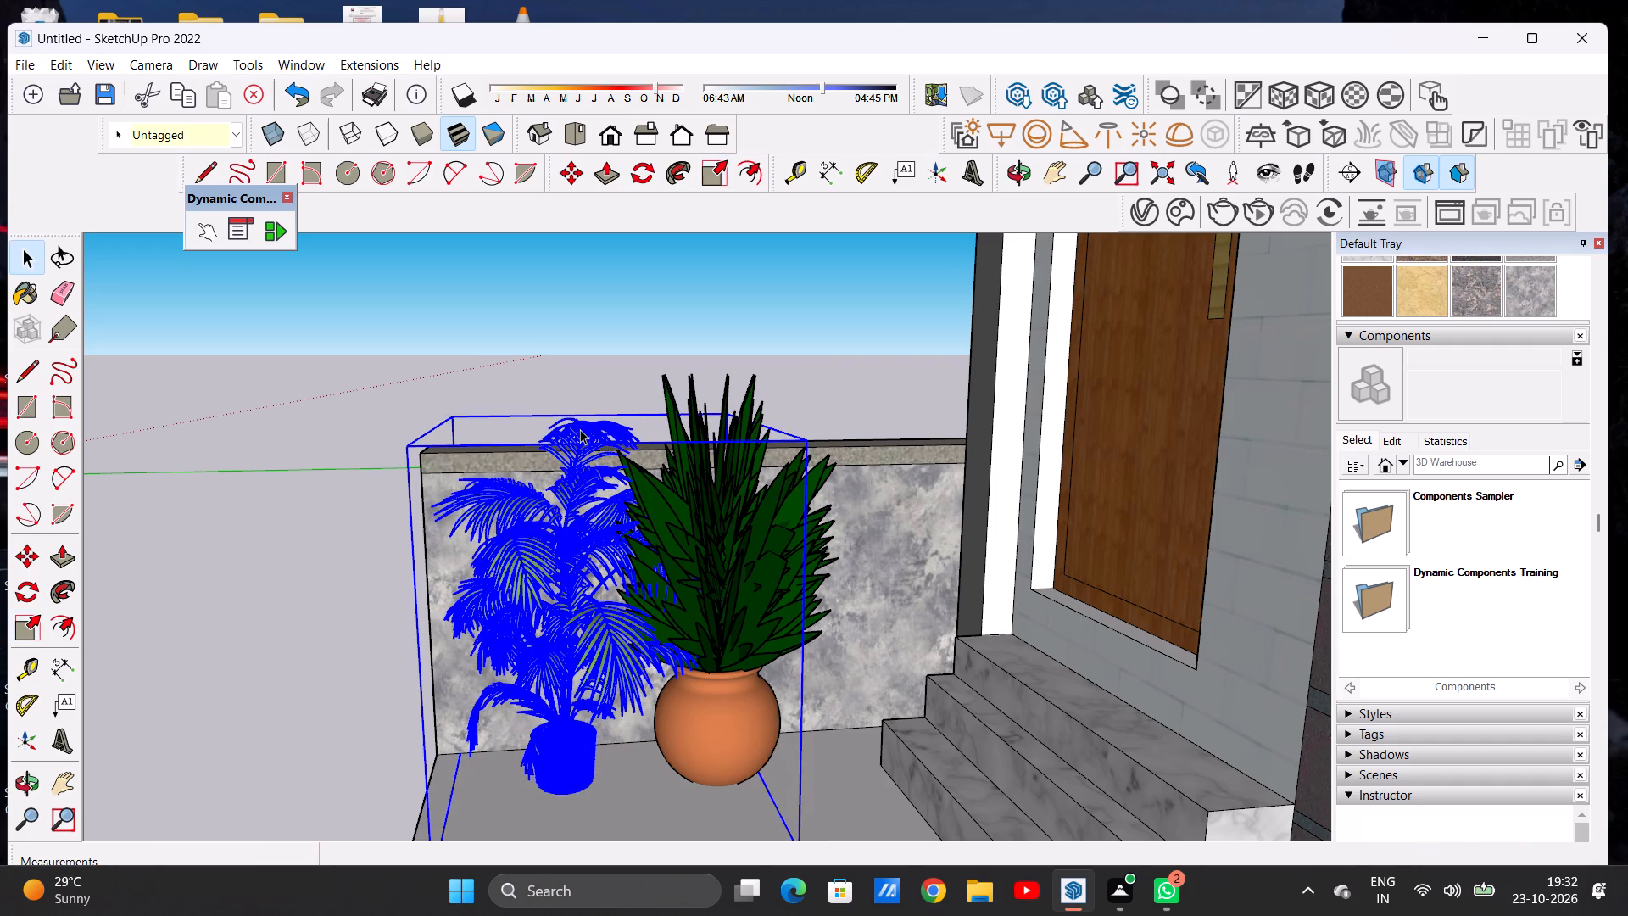
left_click(282, 623)
Examine the two forecourt plants beside the entrance steps and the house's whole front facade from several angles.
scroll(637, 561, "down", 5)
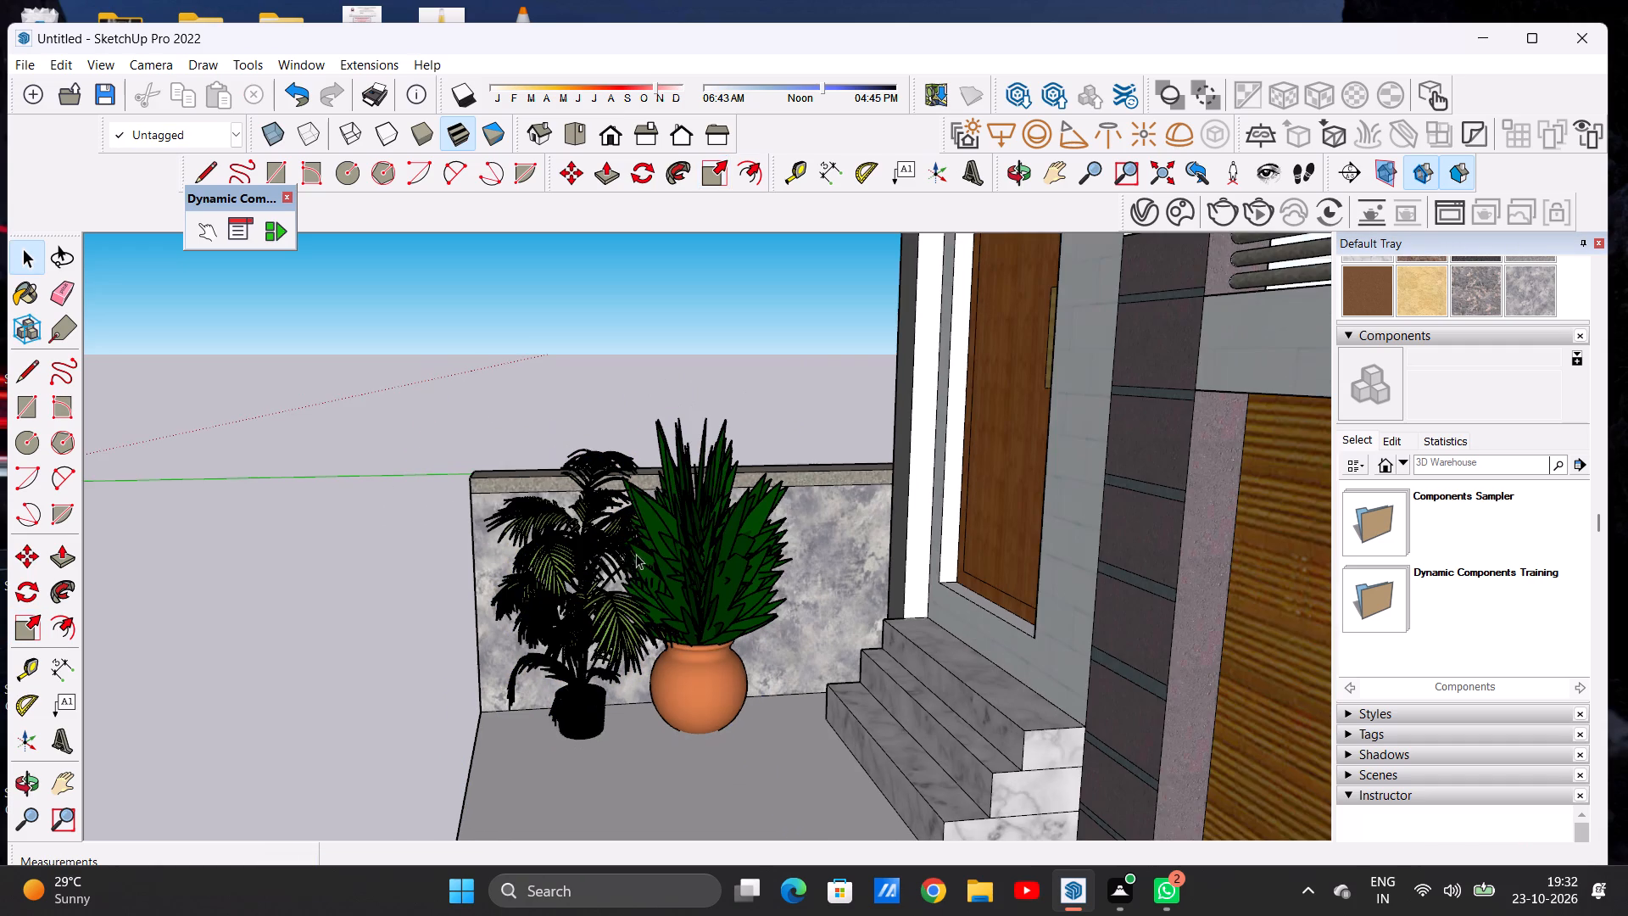
middle_click_drag(597, 555, 934, 553)
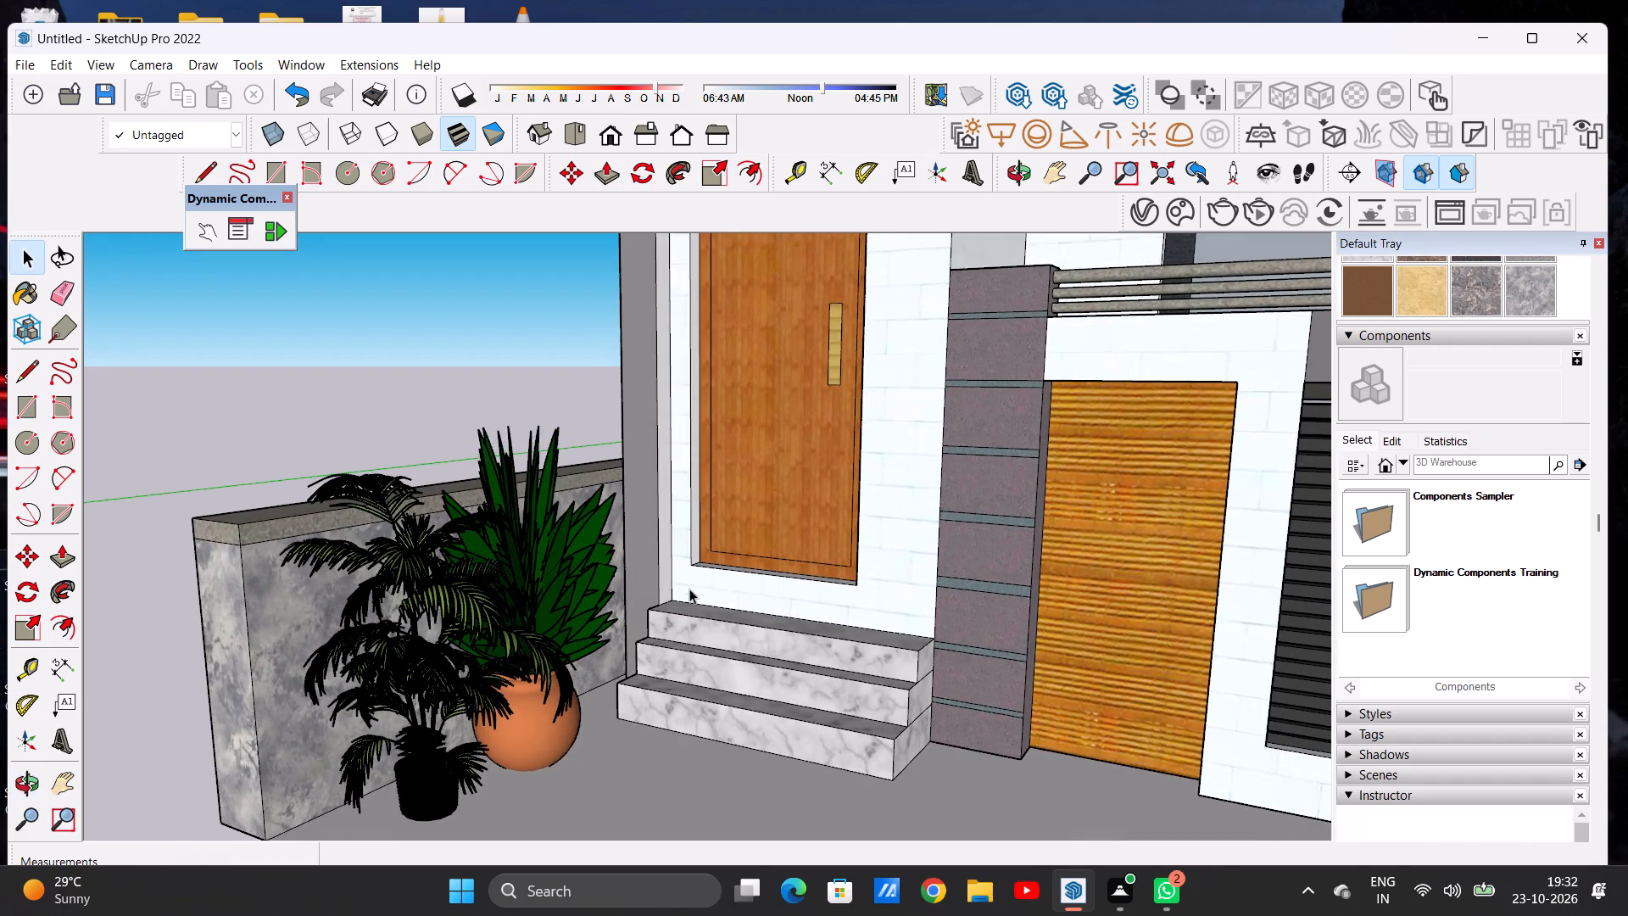
scroll(691, 580, "down", 12)
middle_click_drag(598, 620, 820, 601)
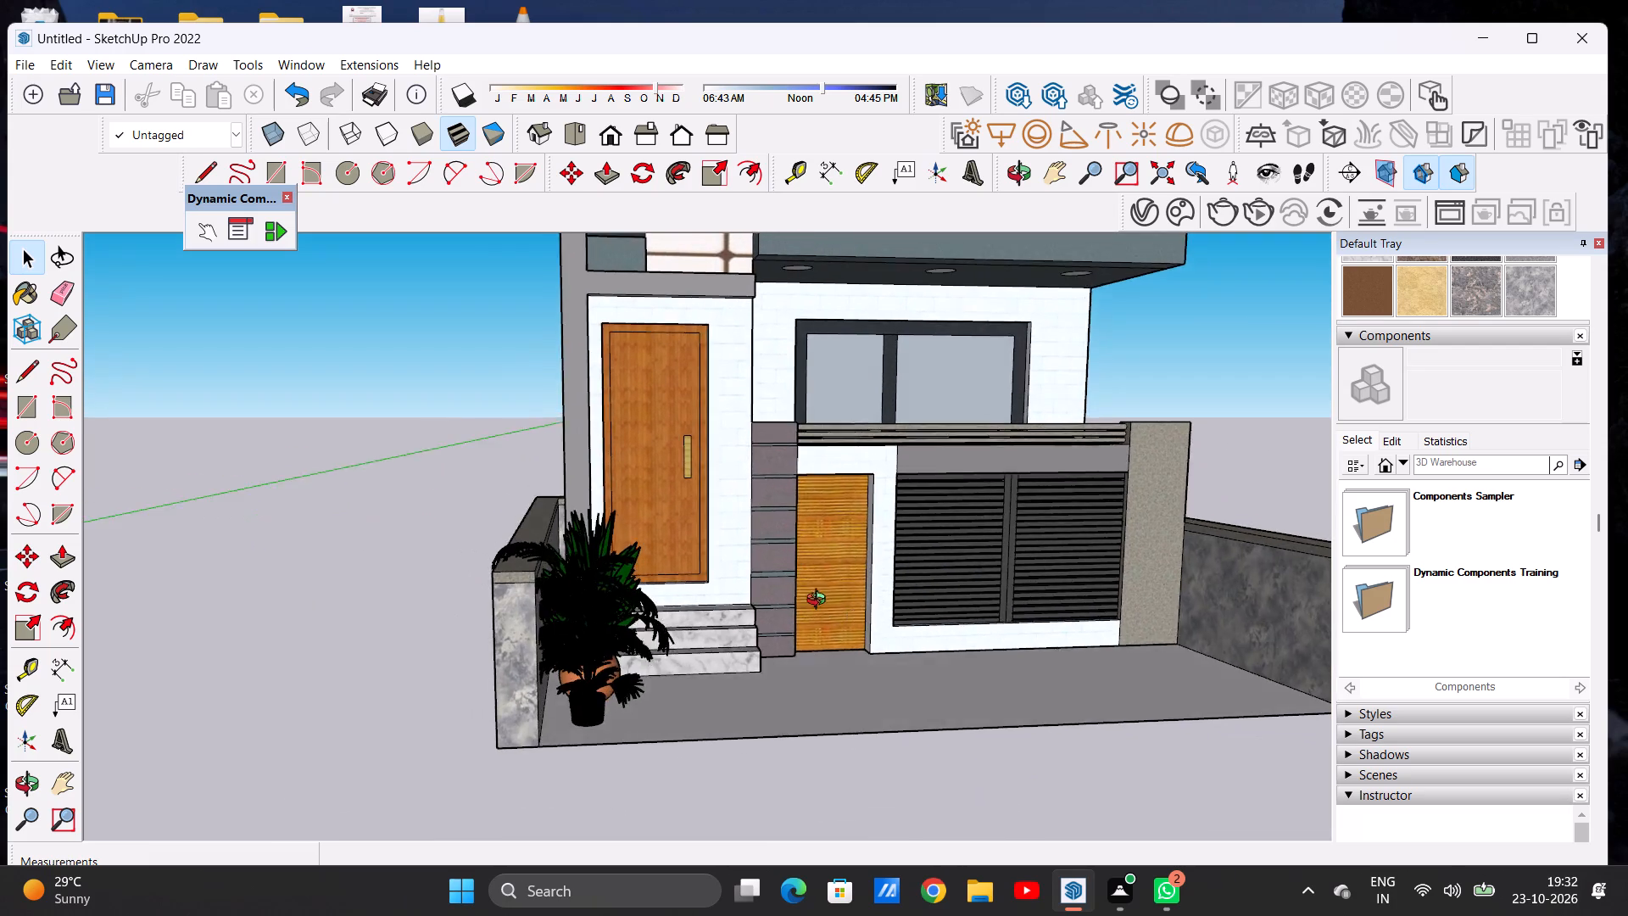
middle_click_drag(820, 601, 728, 606)
scroll(653, 656, "down", 18)
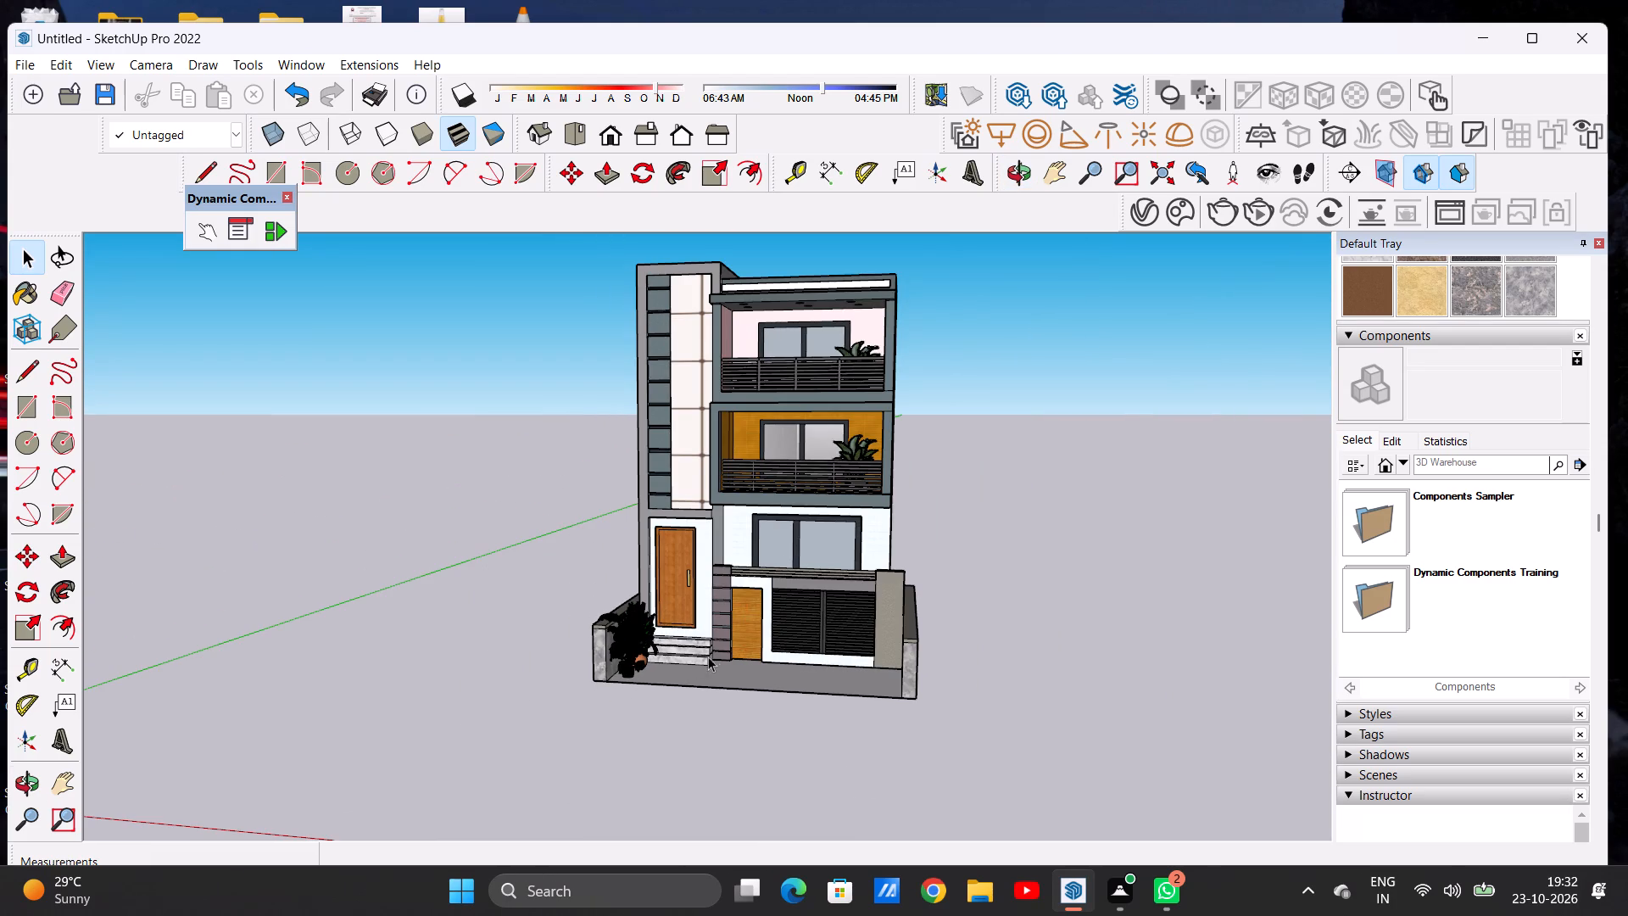
scroll(770, 520, "up", 5)
scroll(777, 599, "down", 8)
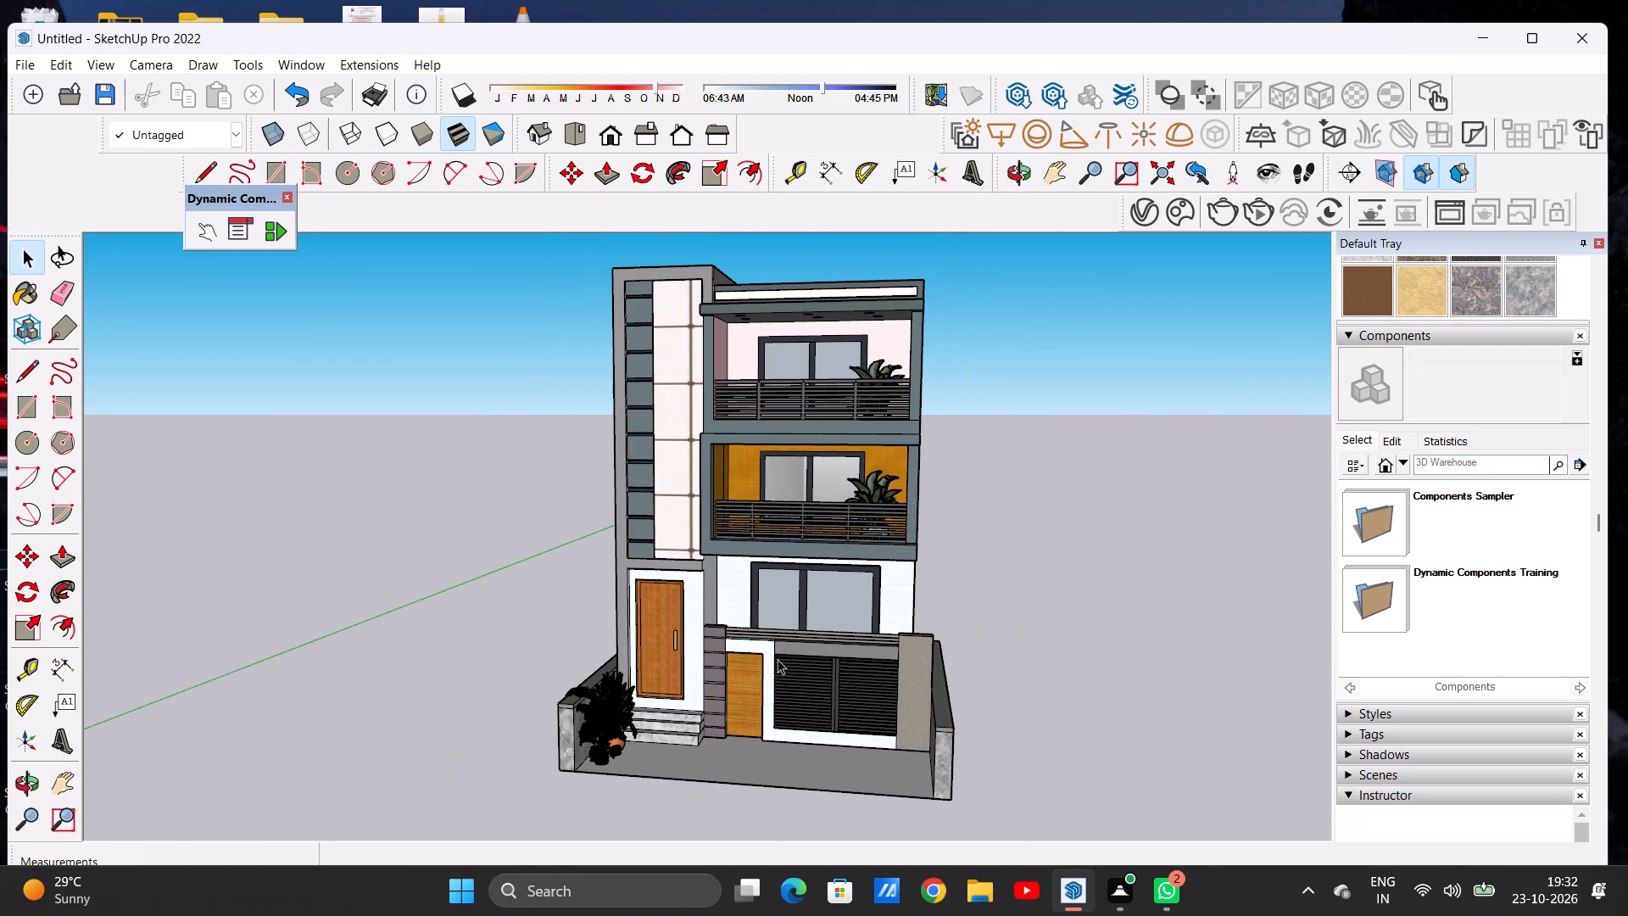
scroll(828, 479, "up", 6)
scroll(805, 592, "down", 5)
middle_click_drag(885, 580, 884, 580)
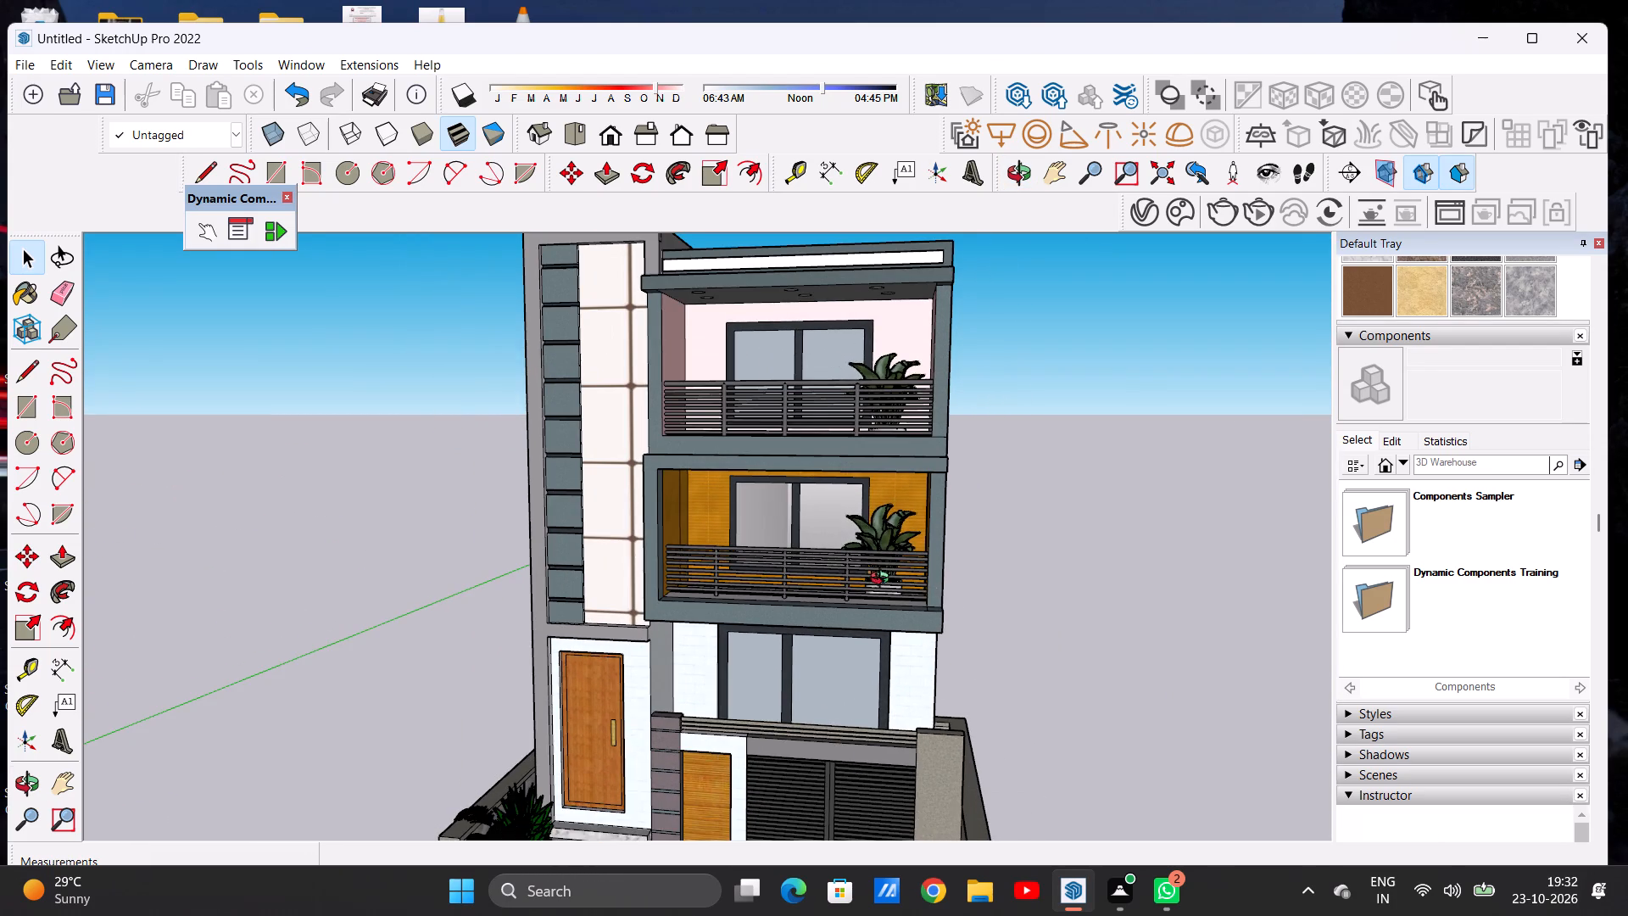
middle_click_drag(884, 580, 898, 548)
scroll(816, 551, "down", 5)
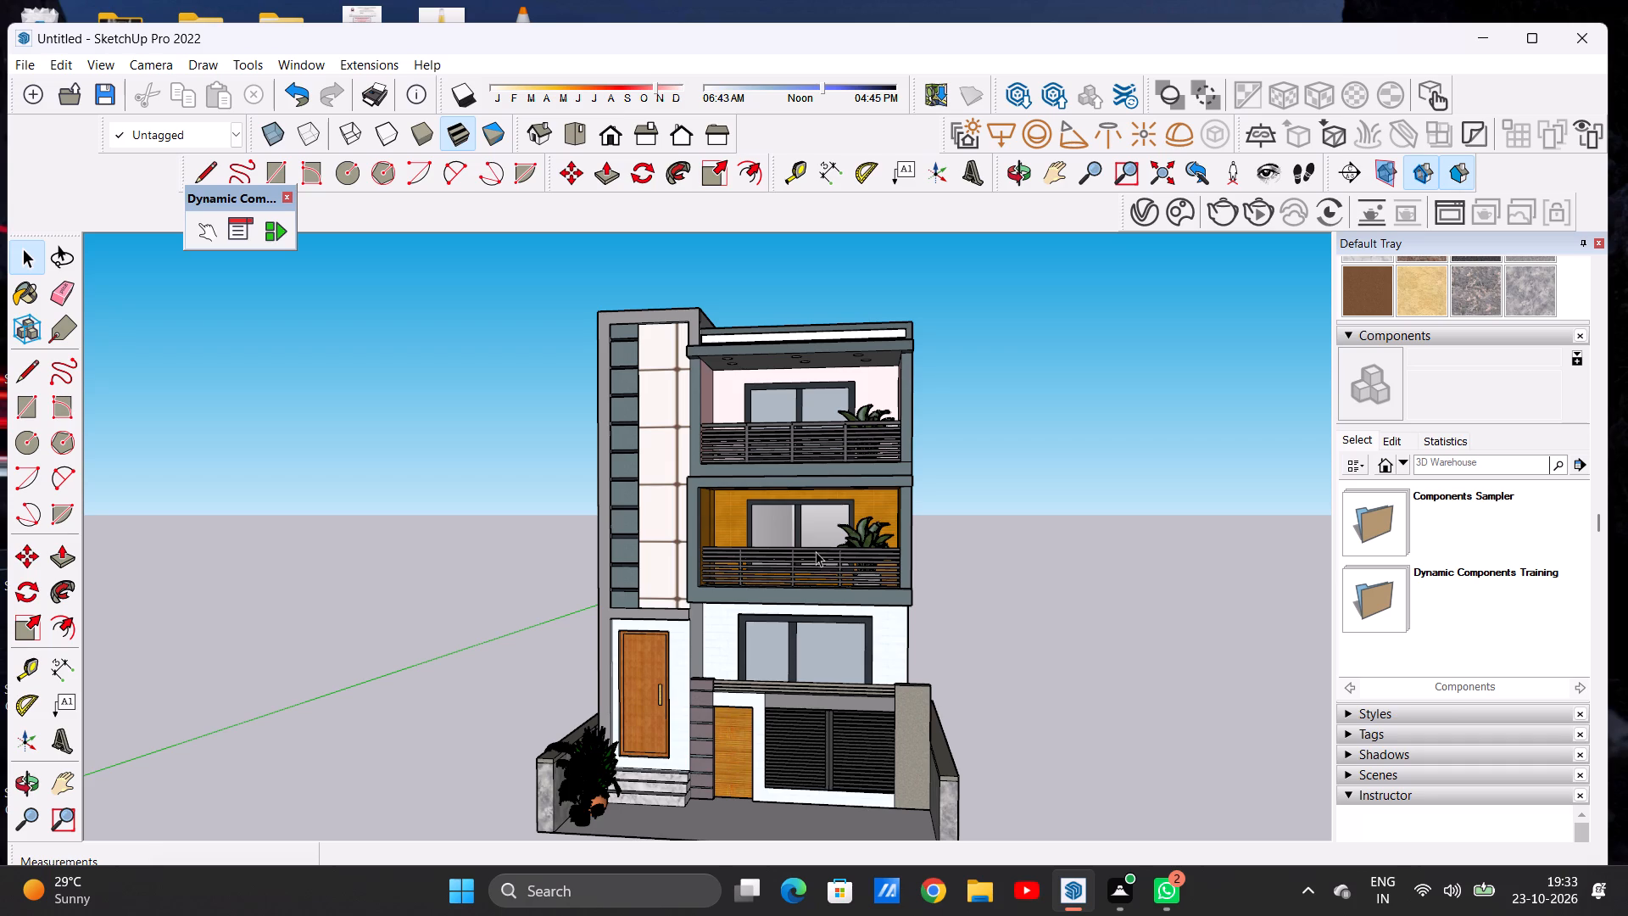
scroll(702, 561, "down", 7)
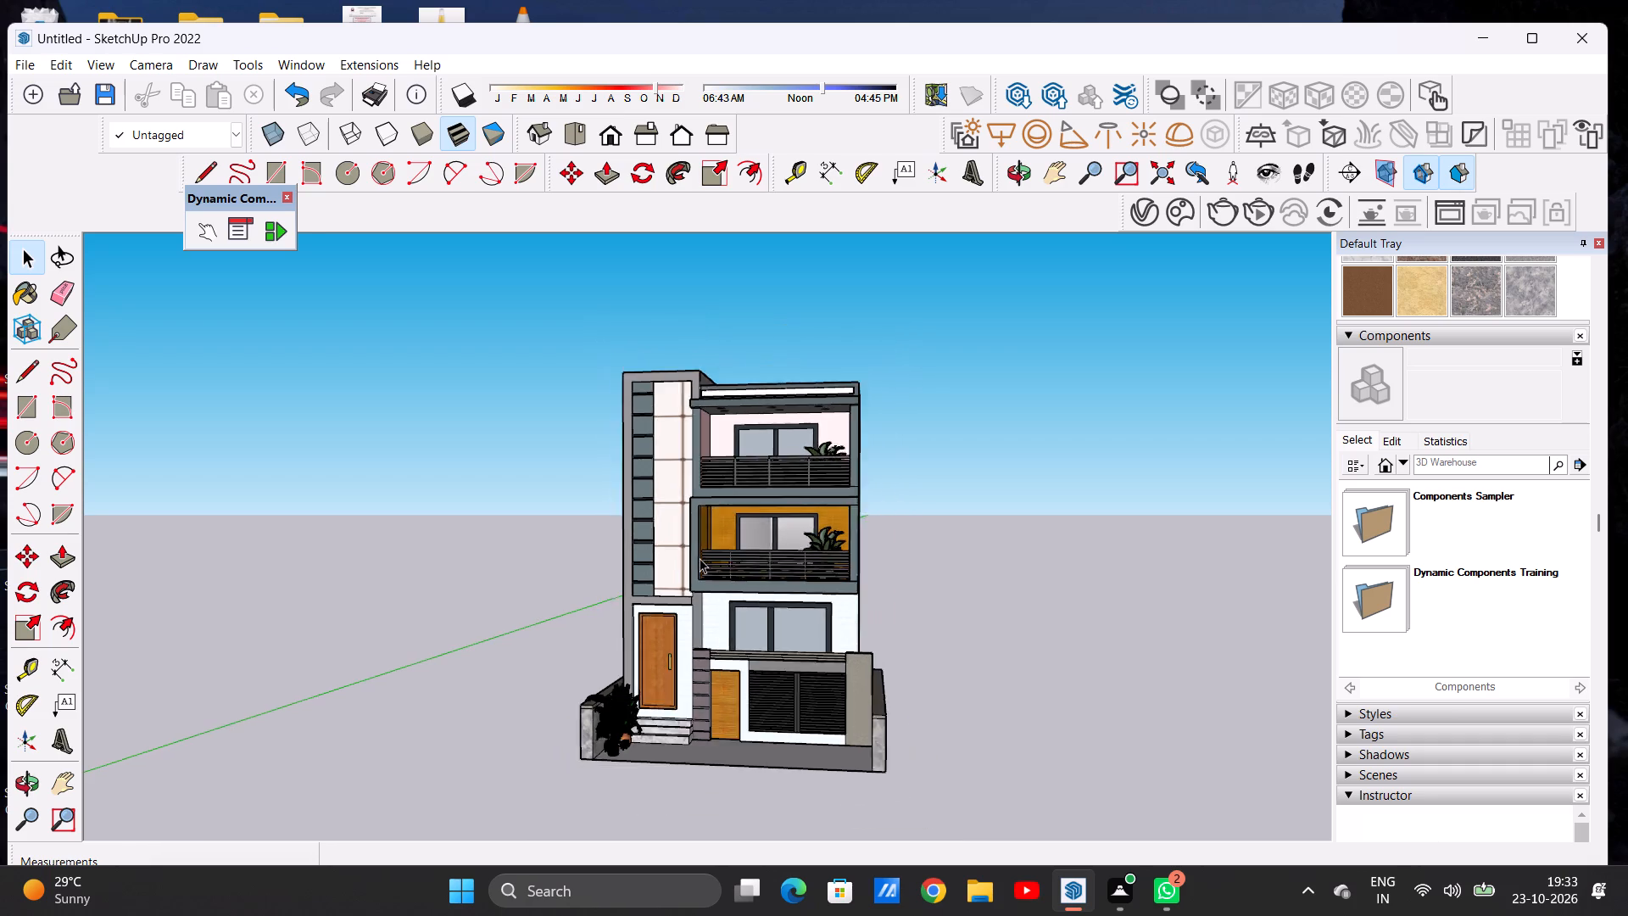
Examine the whole front facade, its balconies and the forecourt from several distances and angles.
scroll(700, 558, "down", 10)
scroll(741, 551, "up", 12)
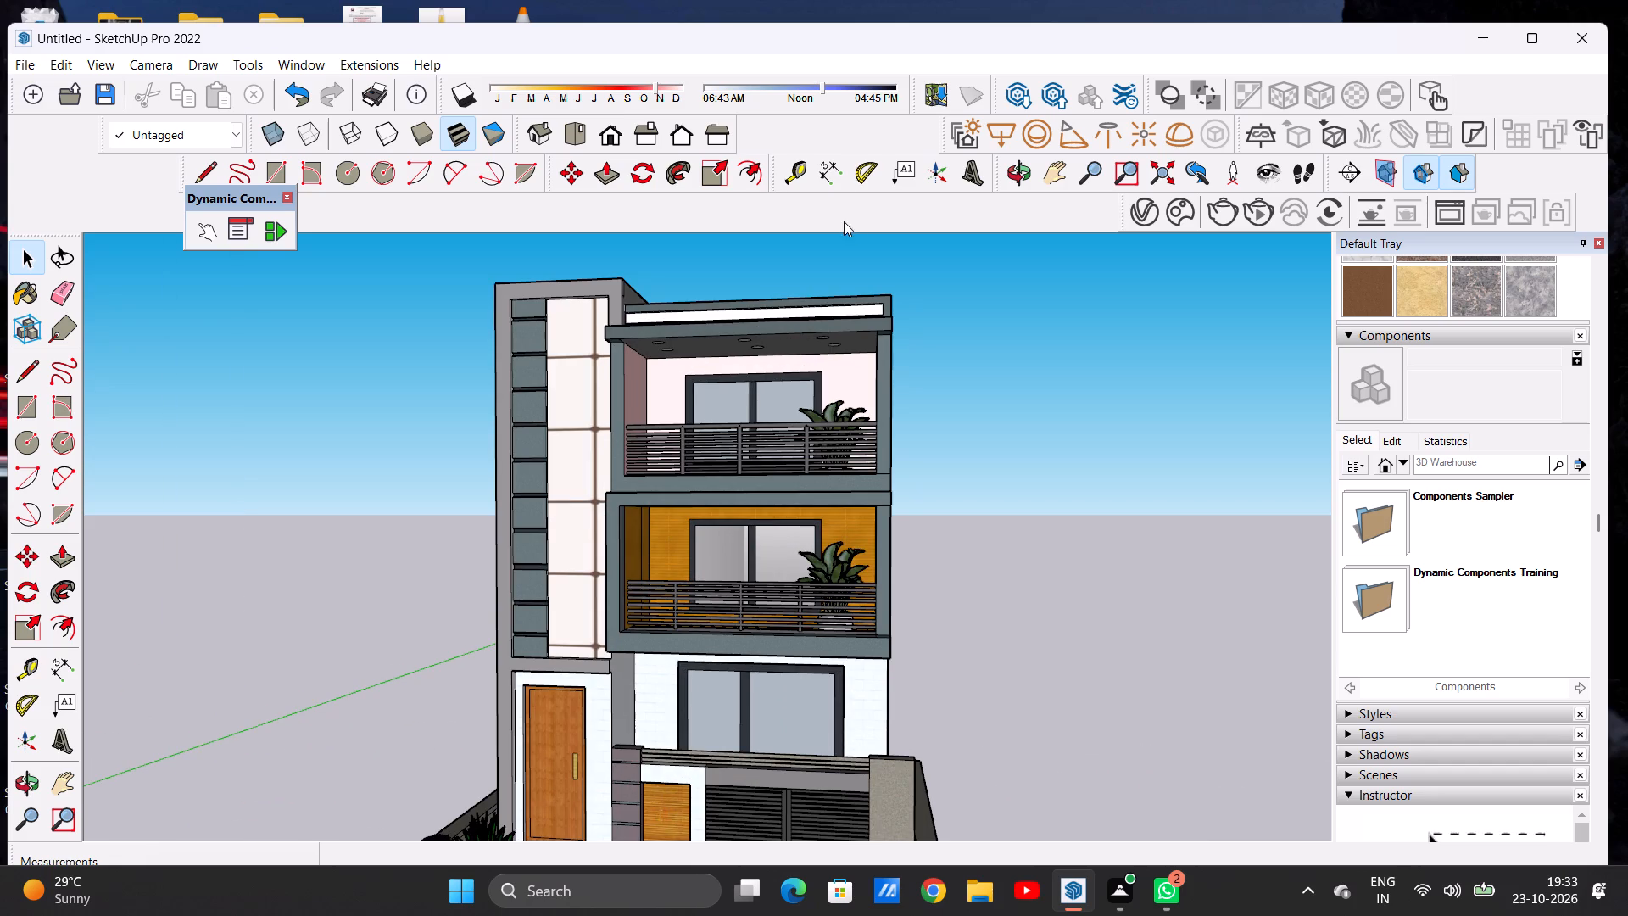
scroll(853, 265, "down", 6)
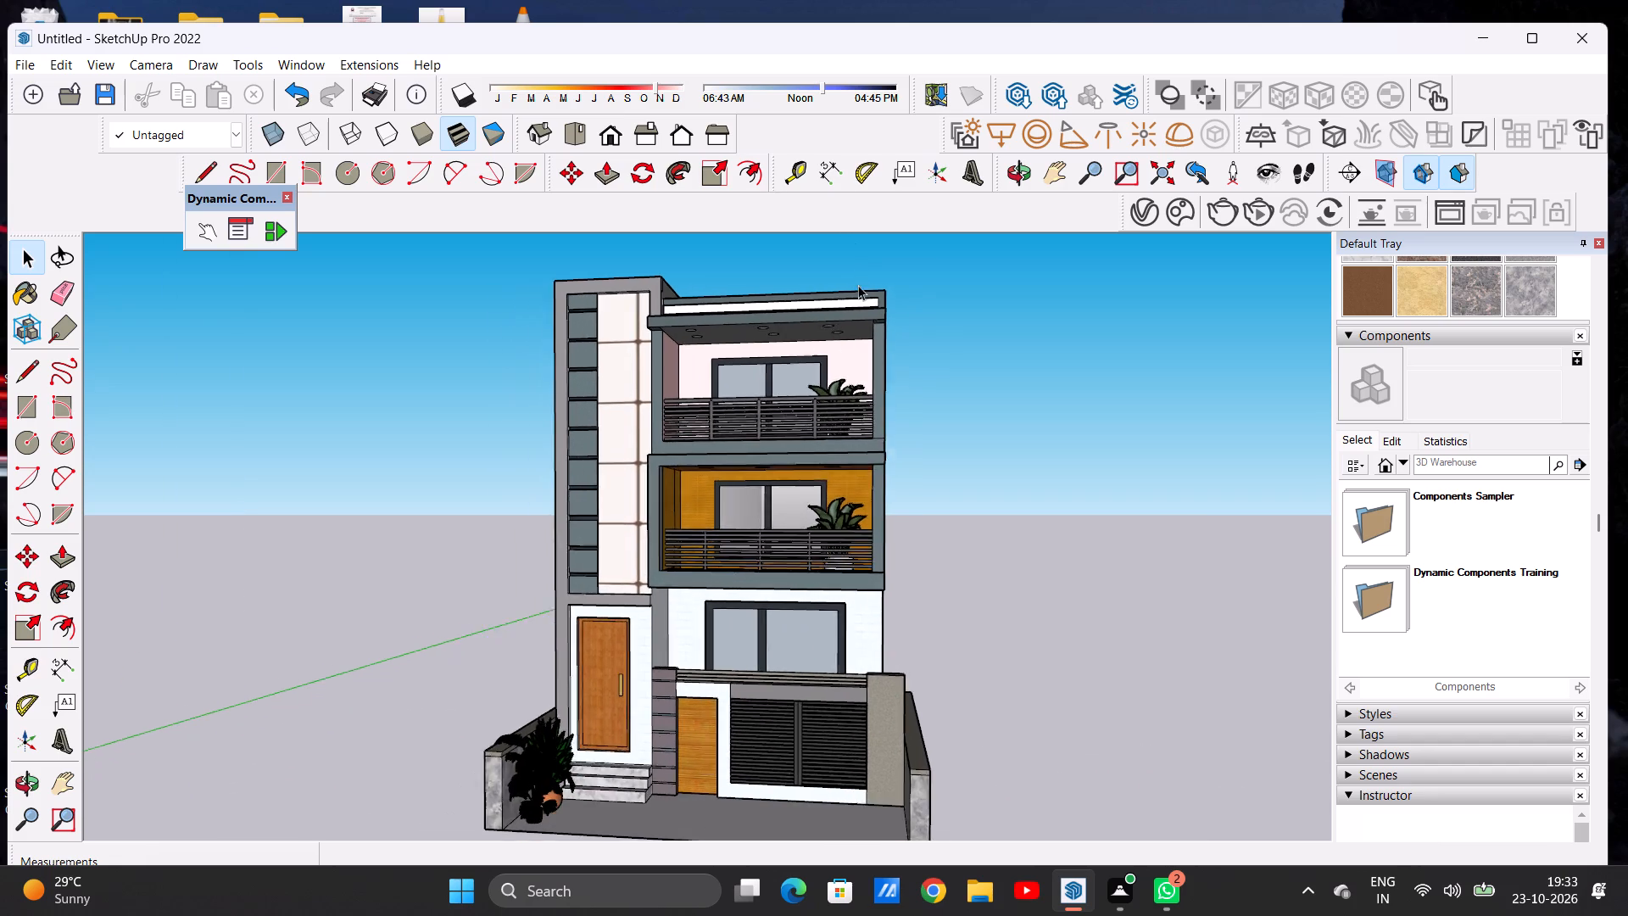
scroll(855, 303, "down", 5)
scroll(845, 482, "up", 7)
middle_click_drag(787, 456, 874, 521)
scroll(675, 652, "up", 6)
scroll(550, 550, "down", 6)
middle_click_drag(663, 624, 549, 643)
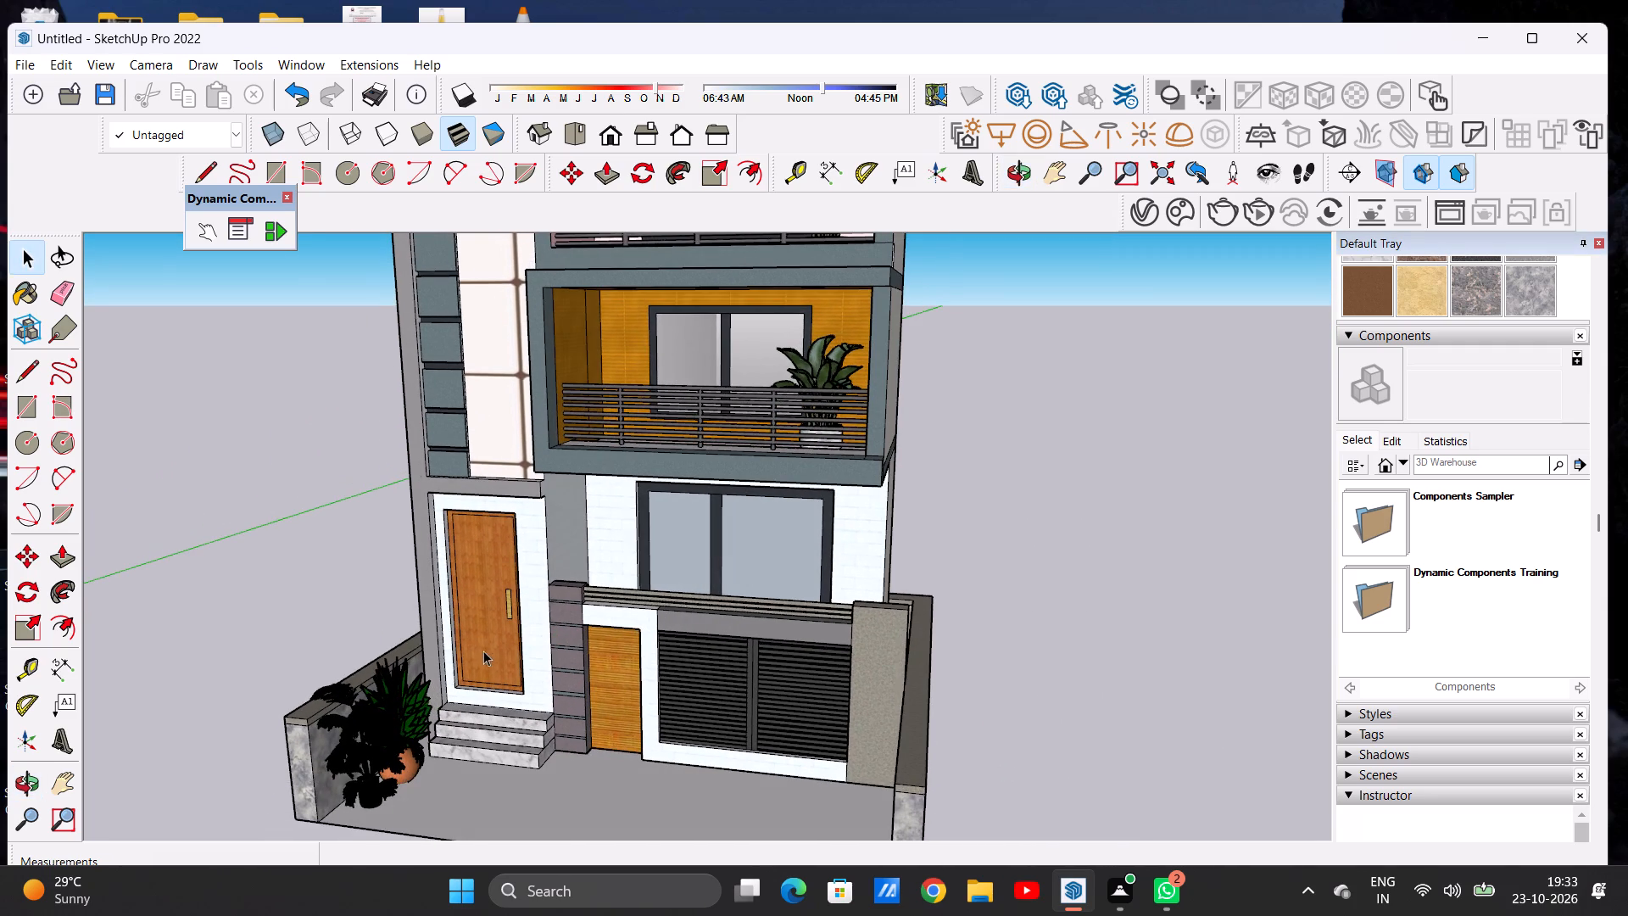
Copy the terracotta-potted forecourt plant about 14' 6 7/8" up onto the floor of the middle, wood-clad balcony and deselect it.
scroll(471, 660, "up", 6)
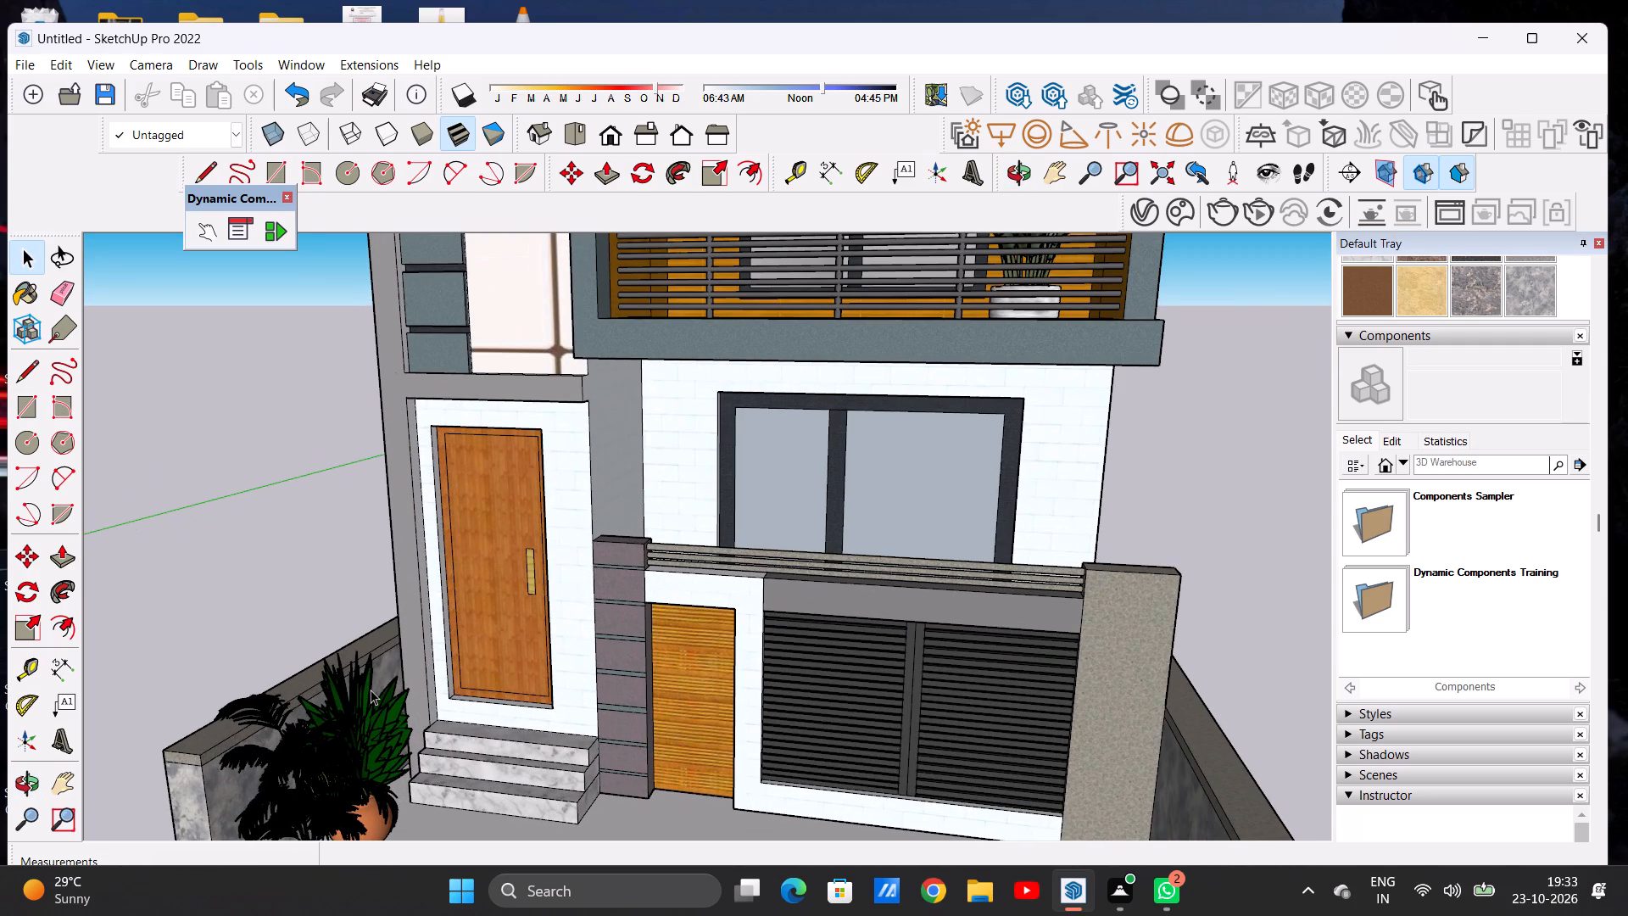
left_click(363, 697)
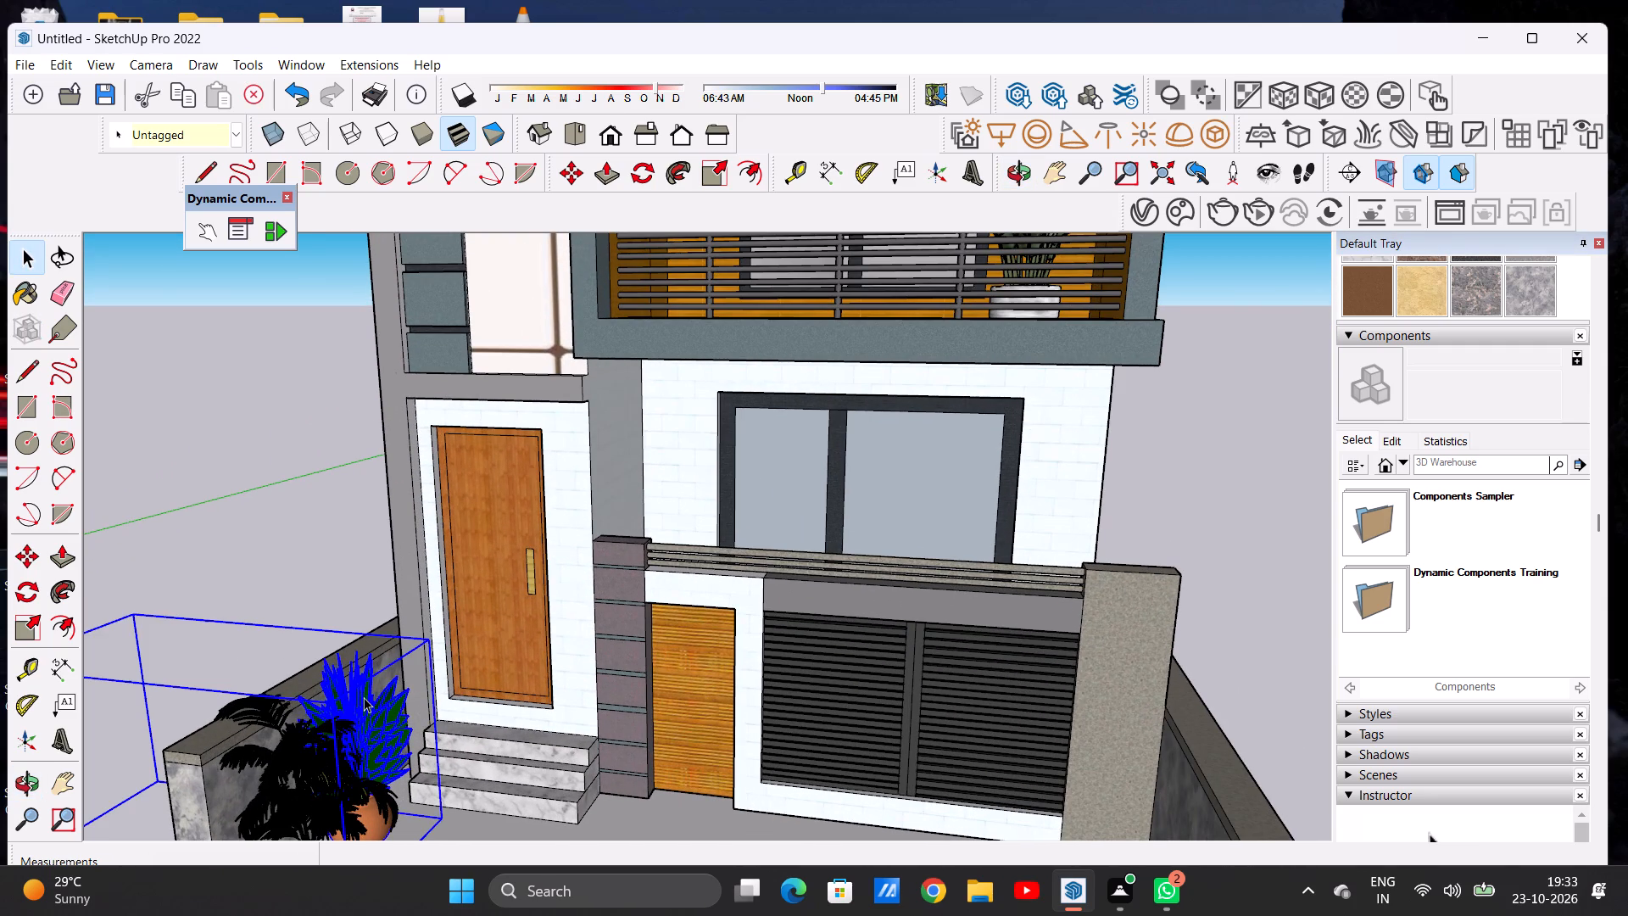
key("m")
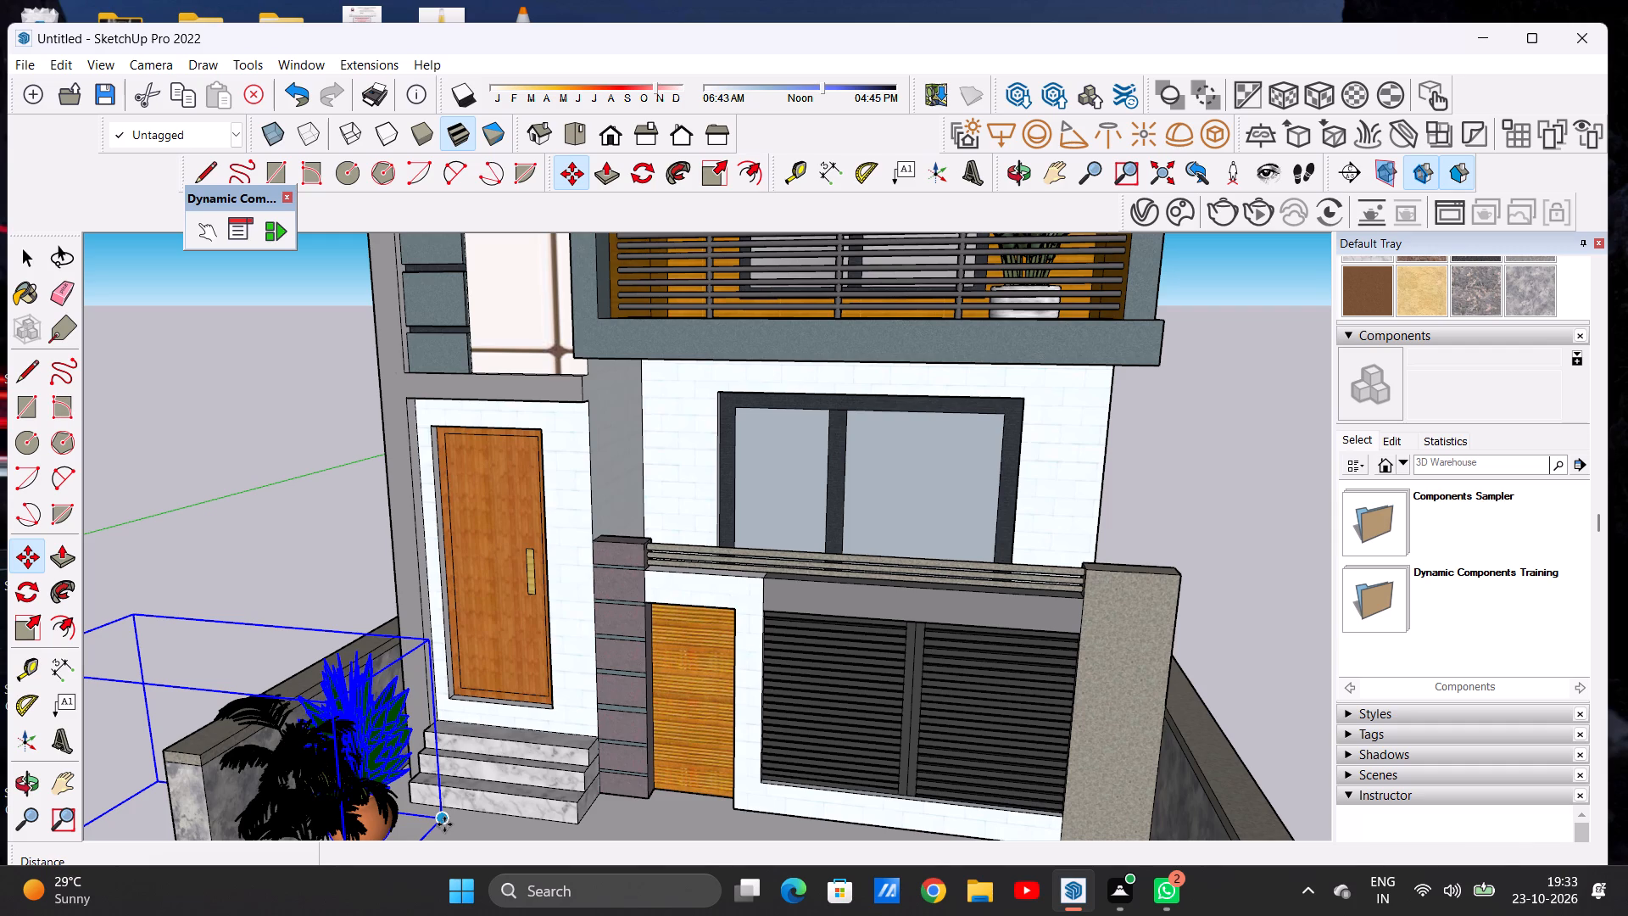
left_click(440, 819)
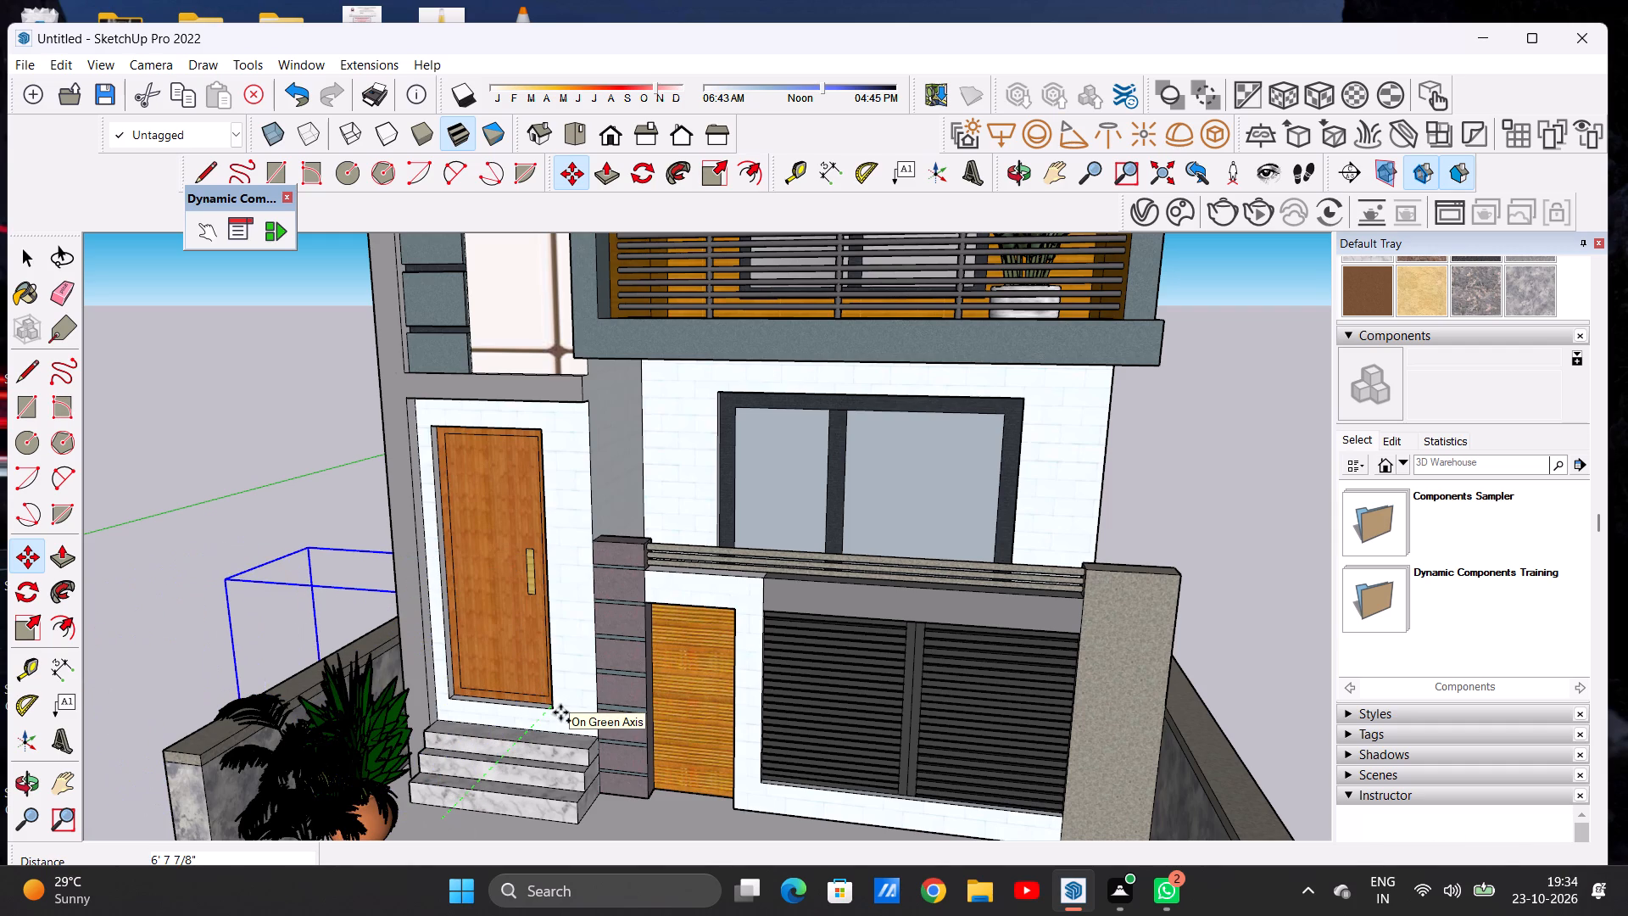
scroll(654, 627, "down", 8)
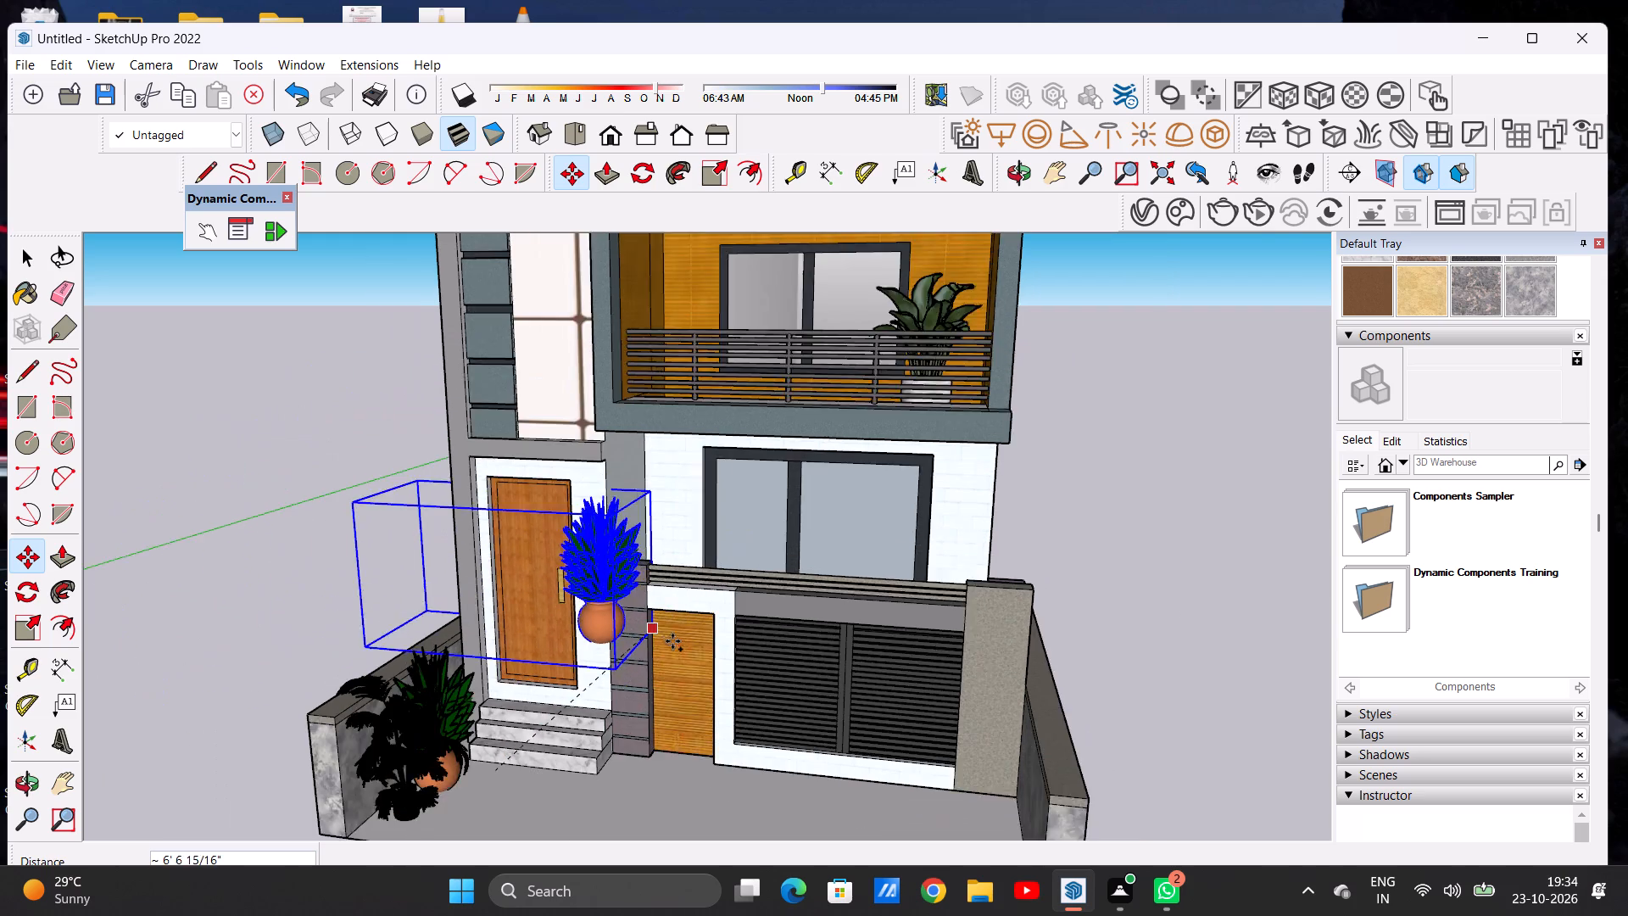
scroll(672, 641, "down", 19)
scroll(711, 509, "up", 10)
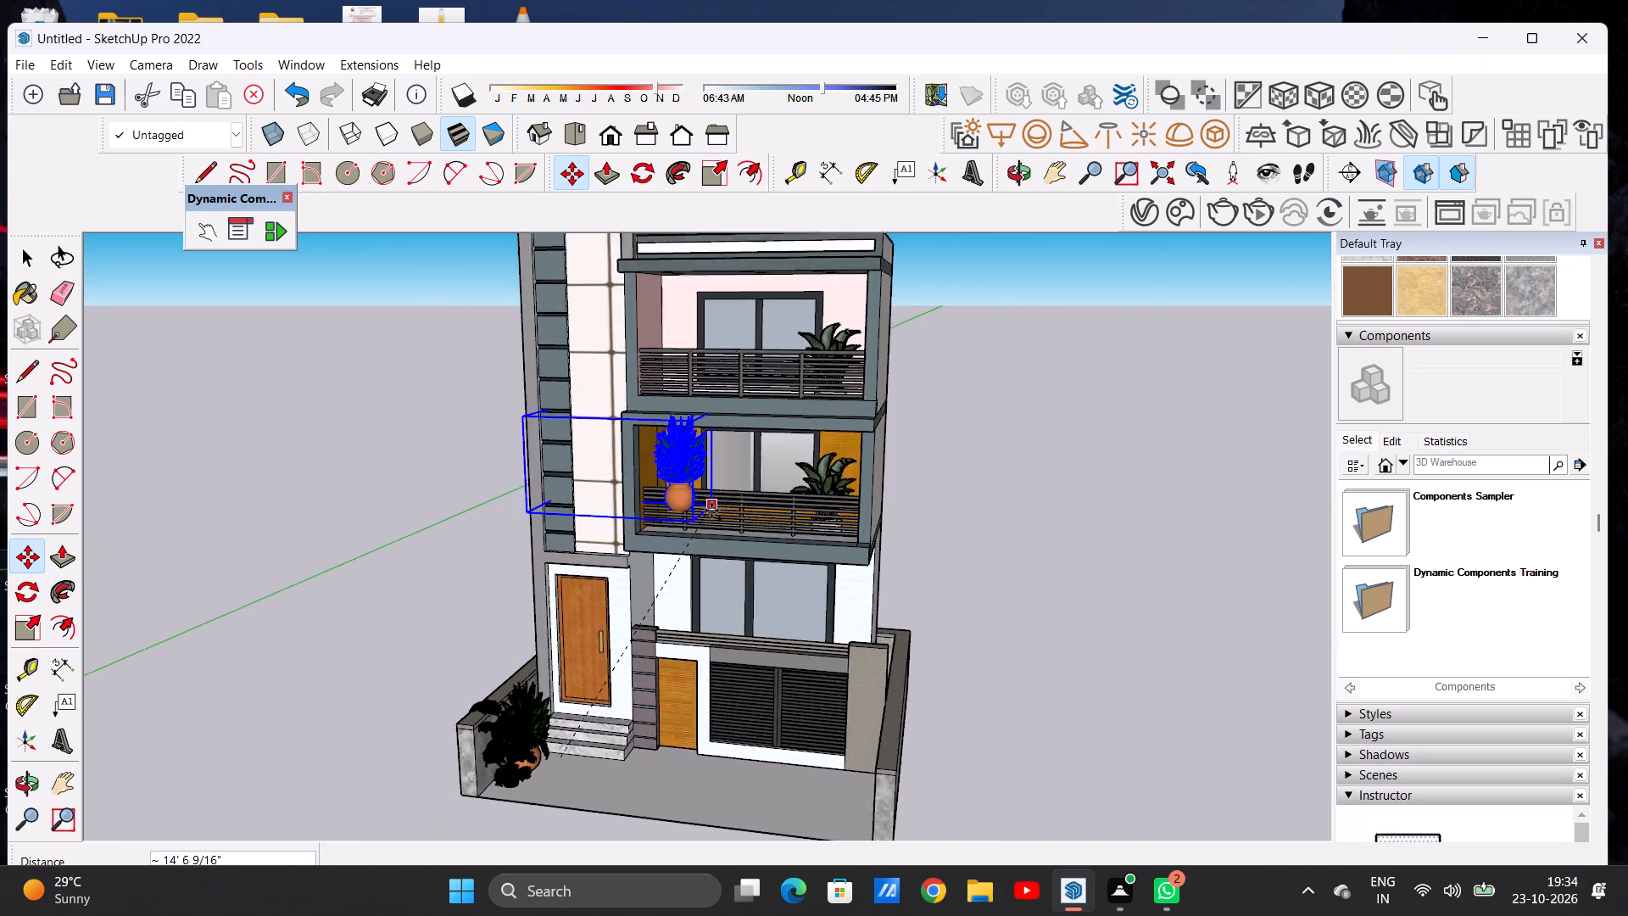
scroll(711, 512, "up", 16)
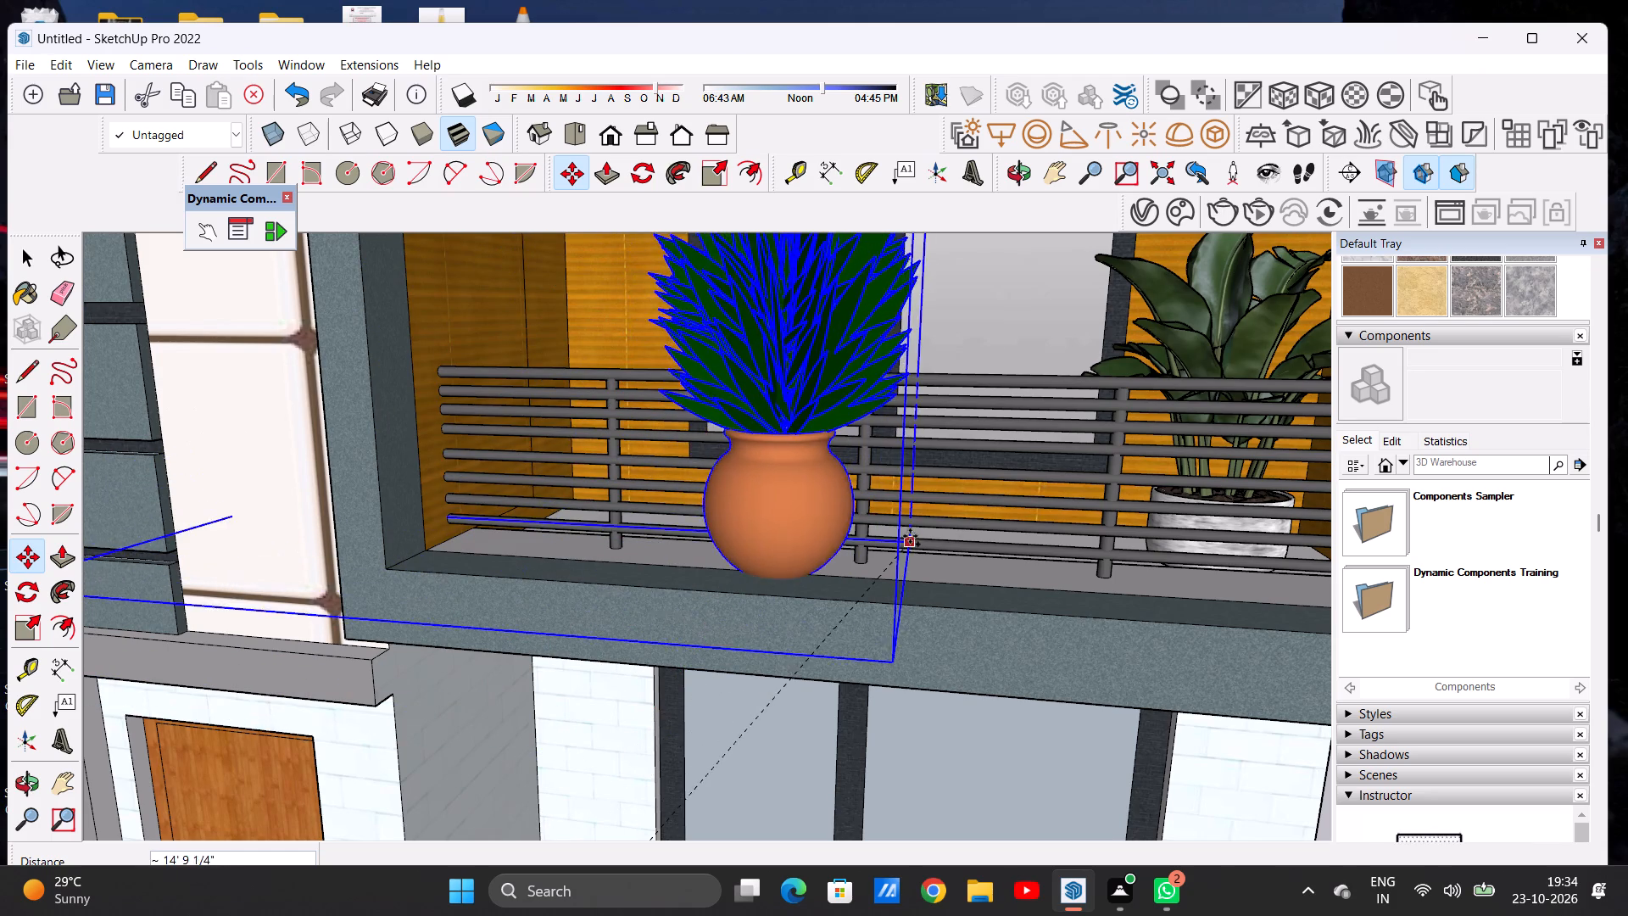
scroll(853, 545, "down", 9)
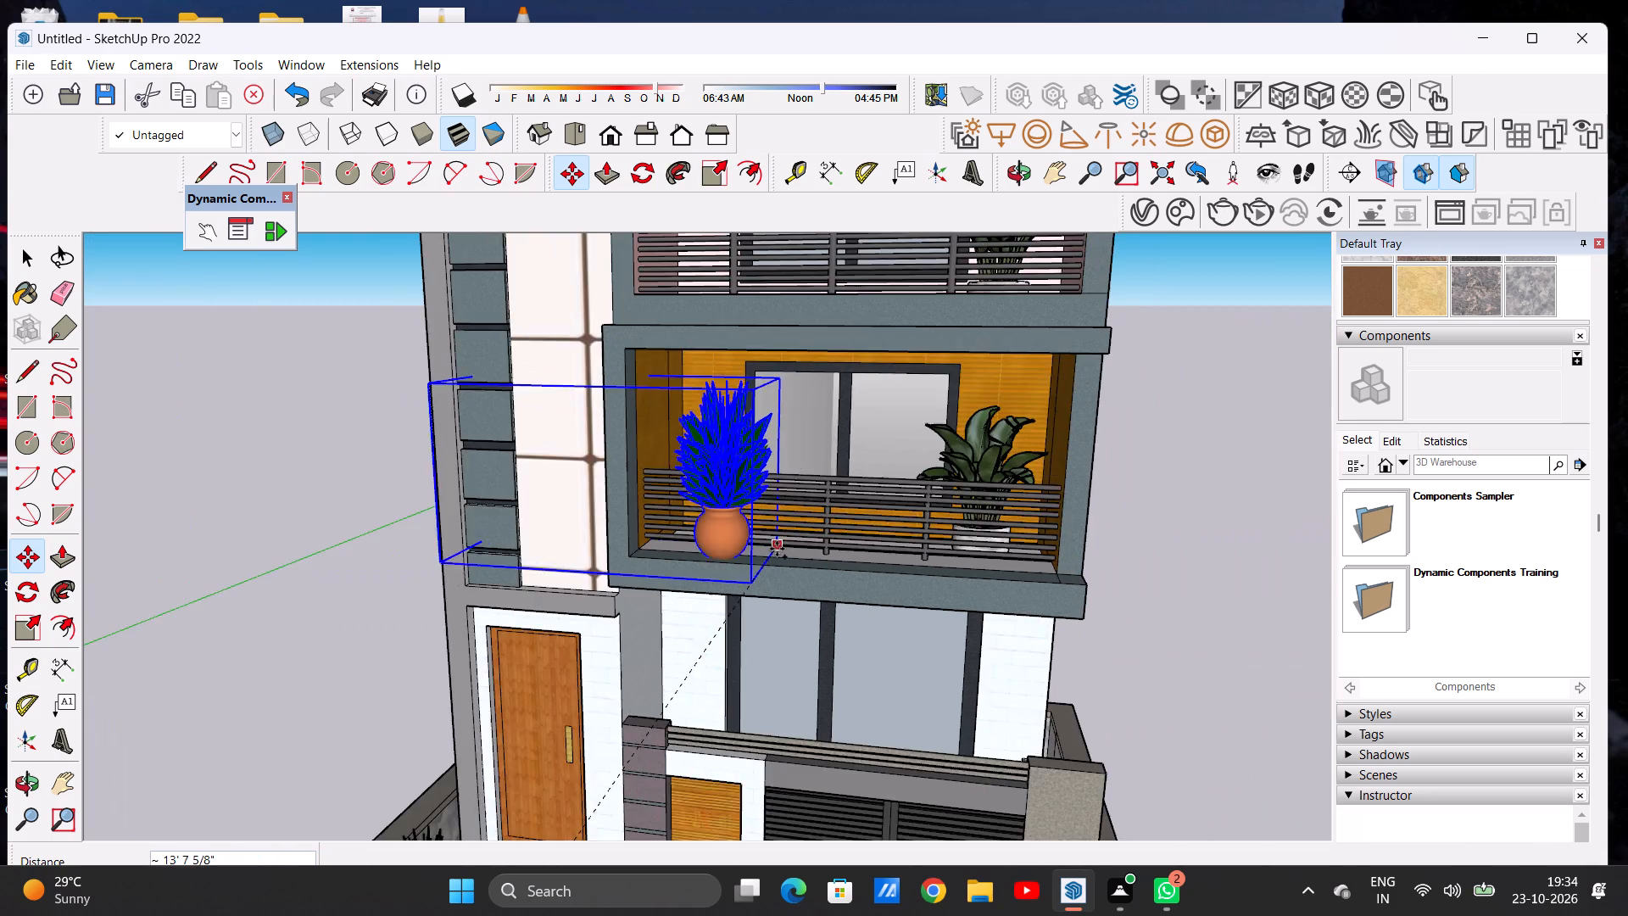
scroll(777, 549, "down", 5)
middle_click_drag(895, 540, 622, 580)
scroll(823, 503, "up", 6)
scroll(825, 502, "down", 1)
scroll(825, 502, "up", 1)
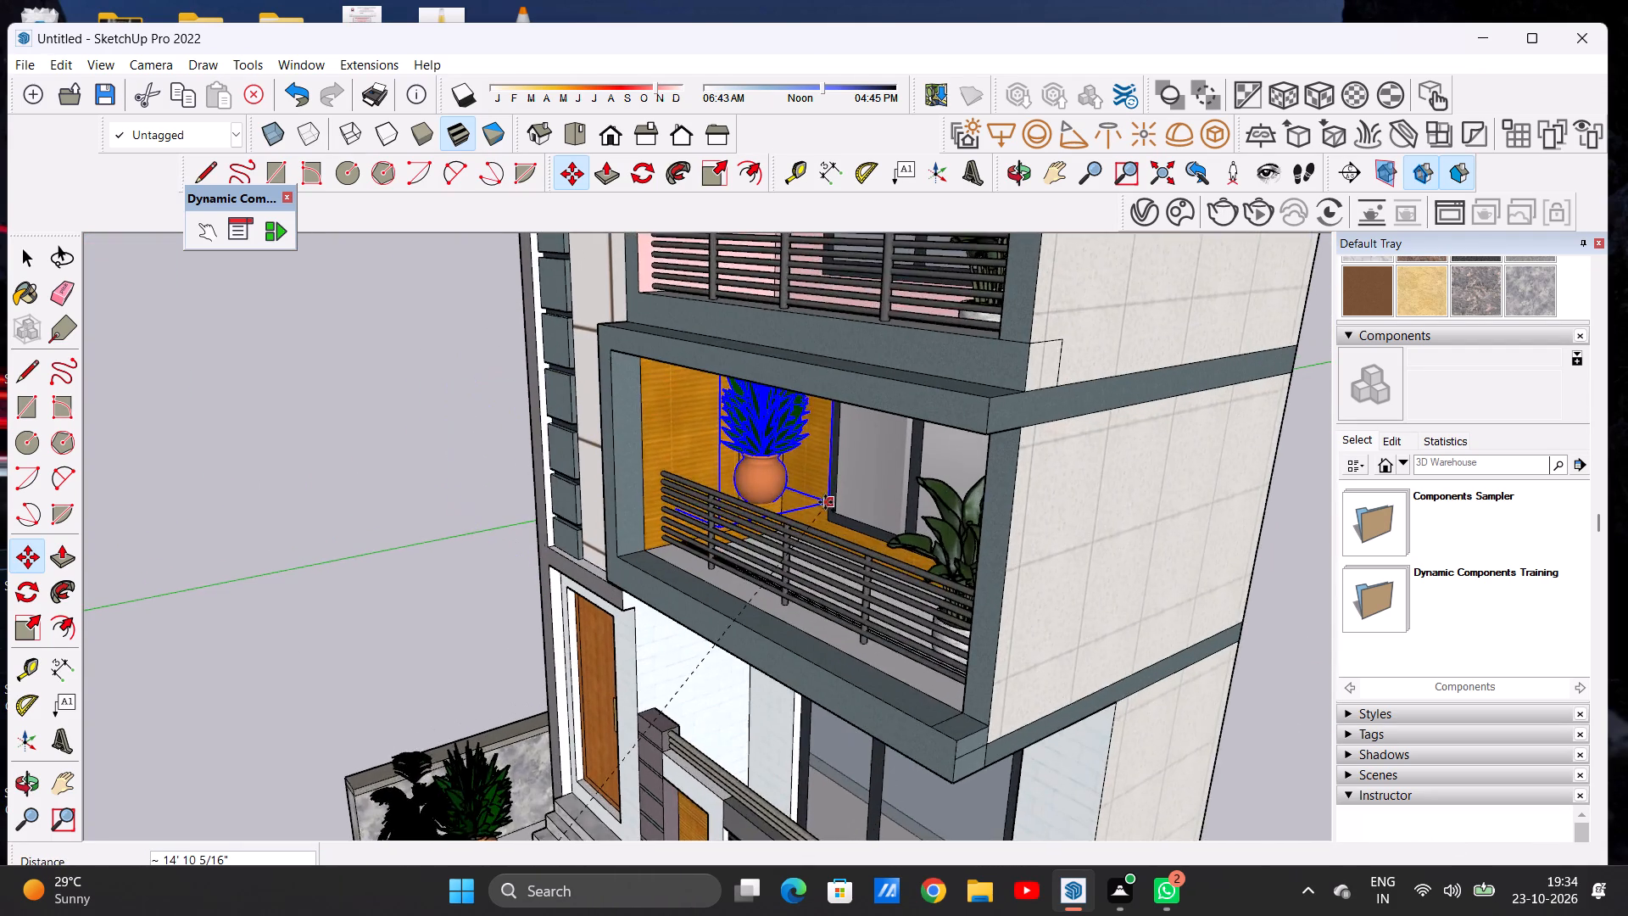
scroll(825, 502, "up", 5)
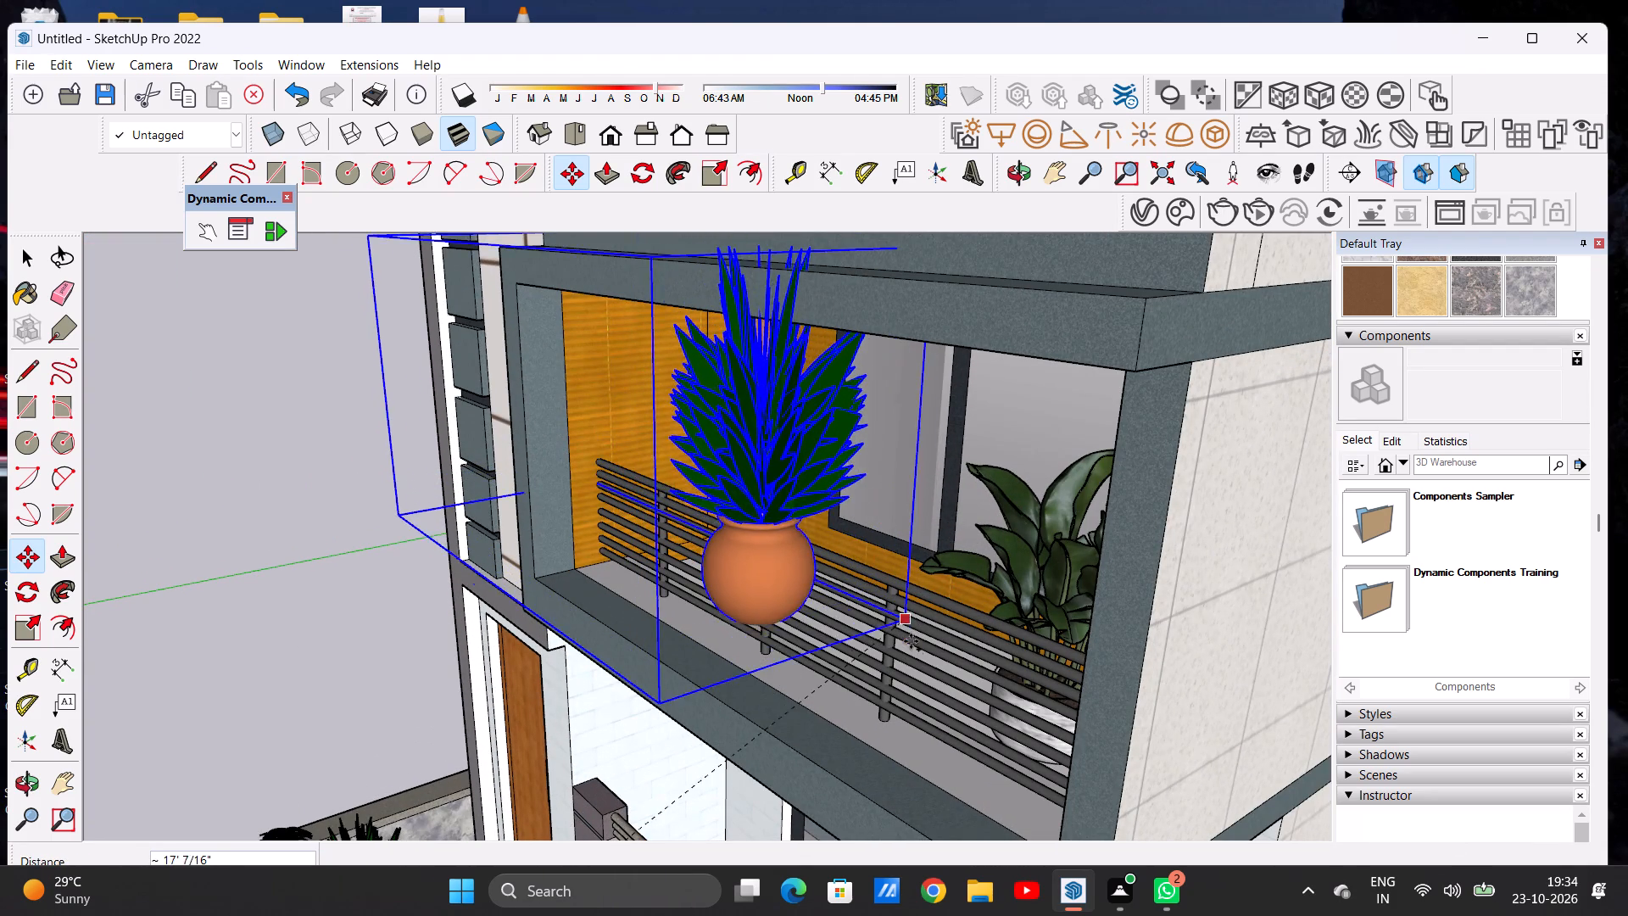
middle_click_drag(976, 532, 845, 573)
scroll(869, 541, "up", 8)
scroll(834, 559, "down", 1)
scroll(834, 559, "up", 5)
scroll(834, 559, "down", 1)
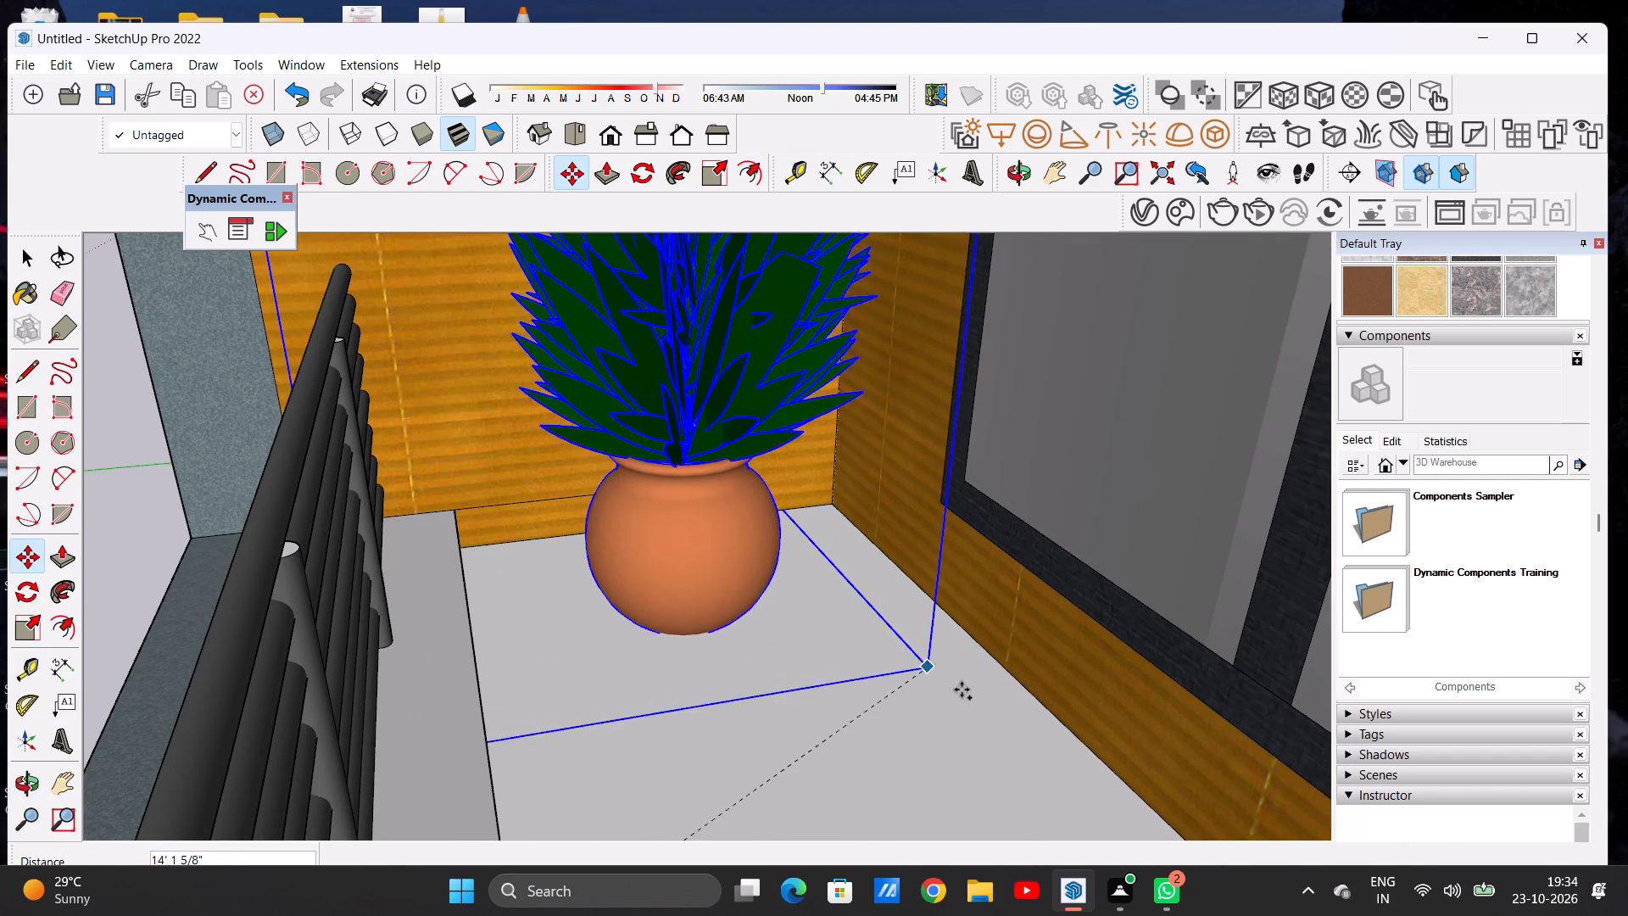
left_click(1066, 718)
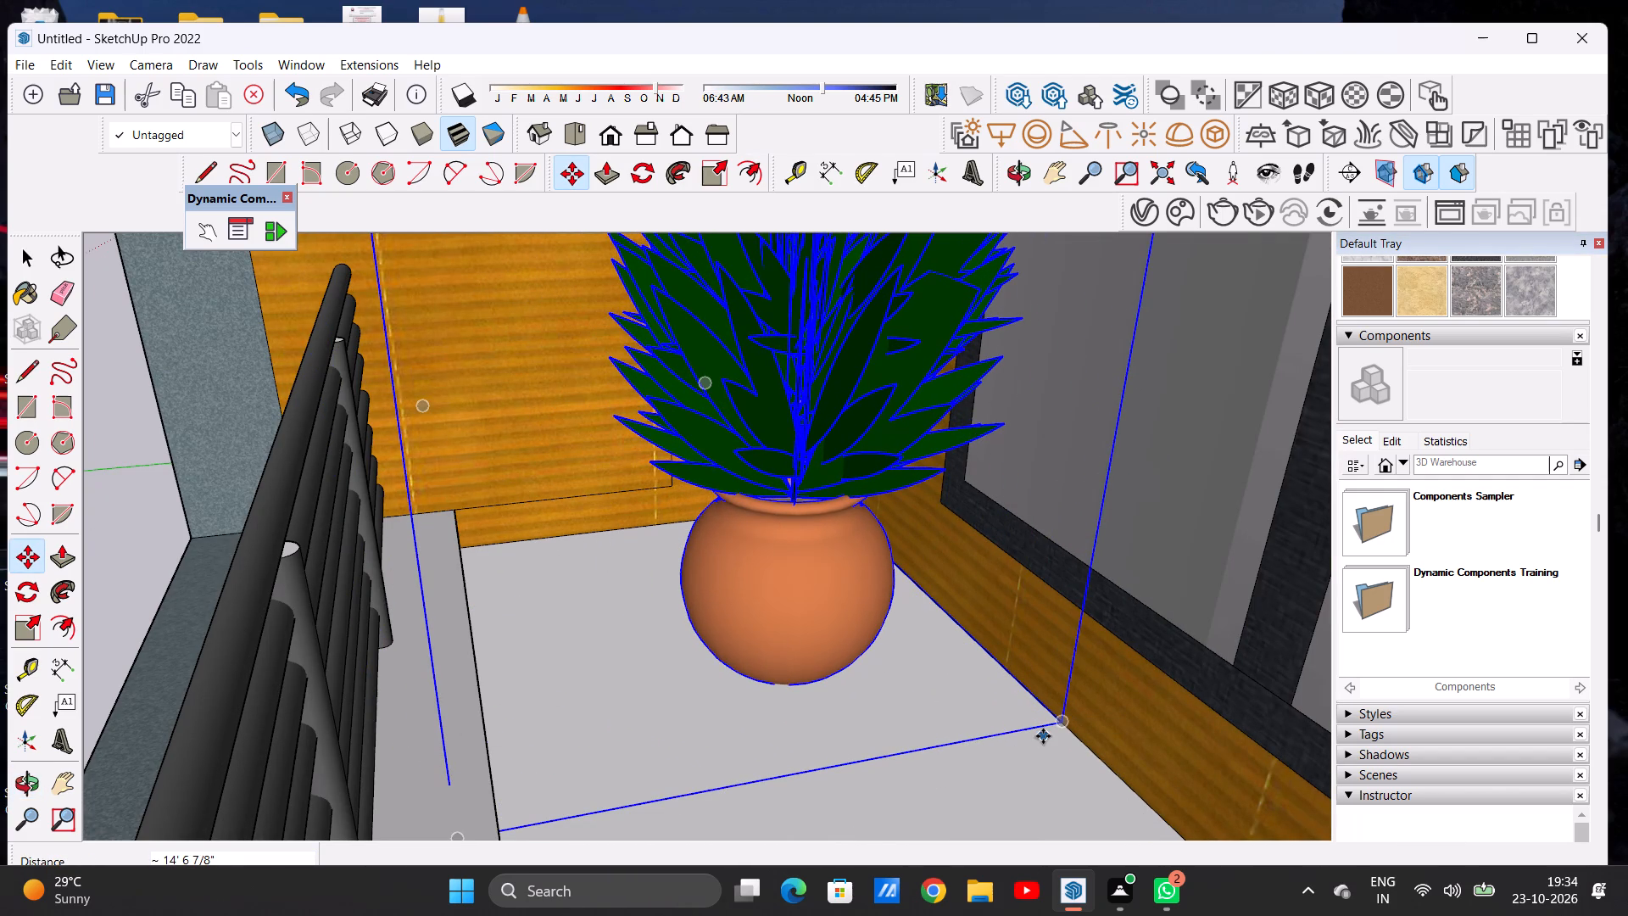
key("space")
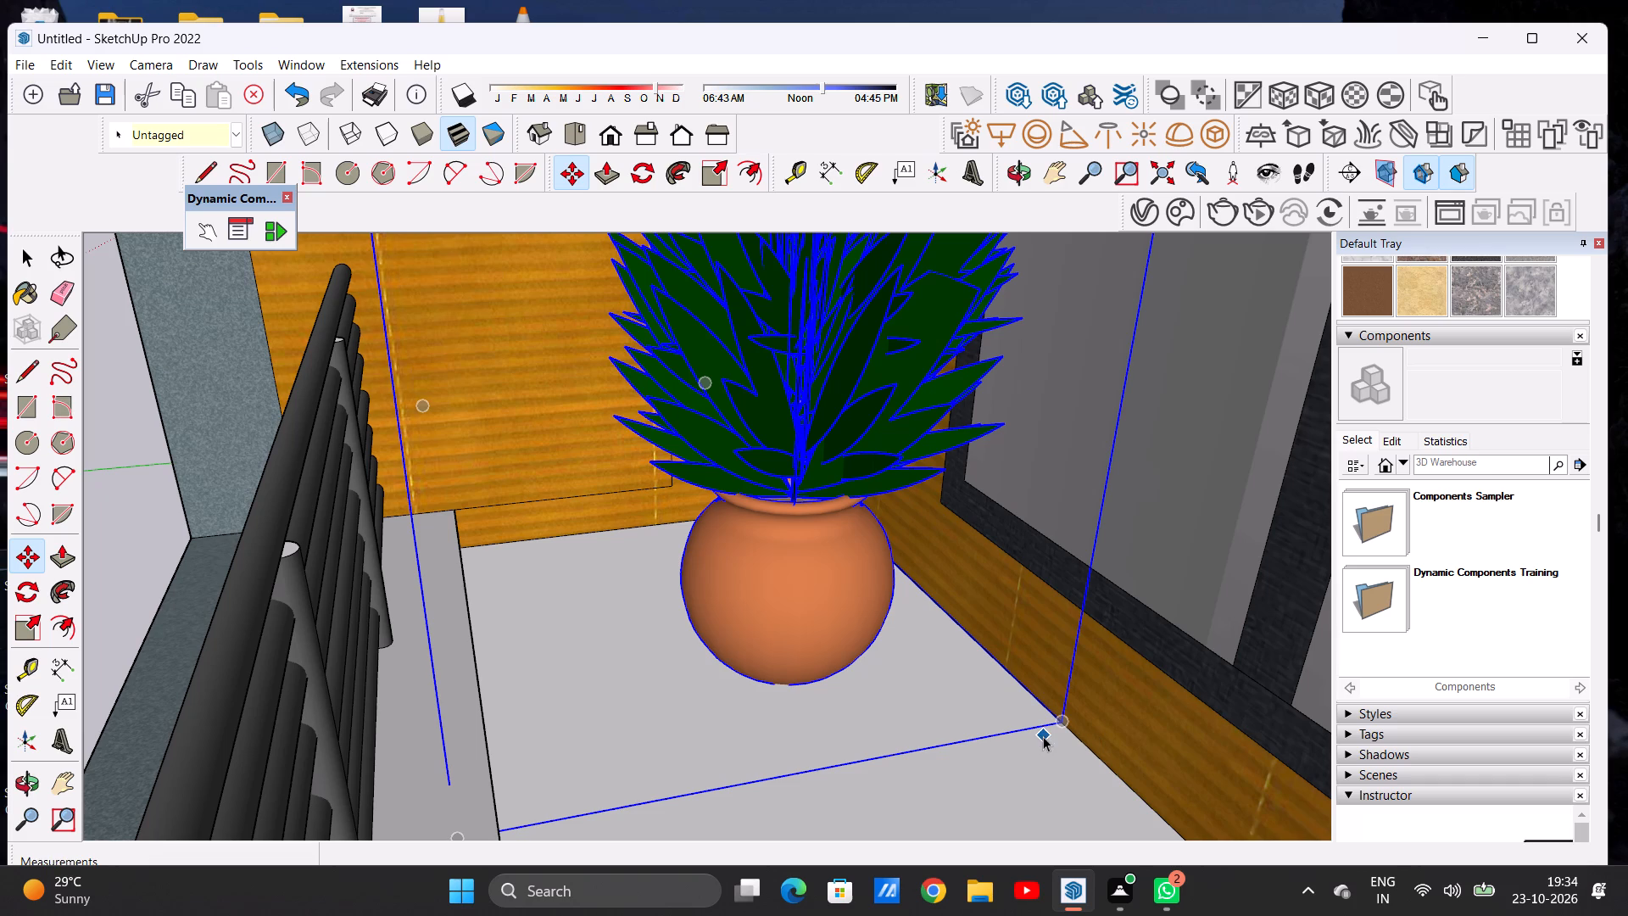
scroll(991, 688, "down", 8)
scroll(871, 718, "down", 7)
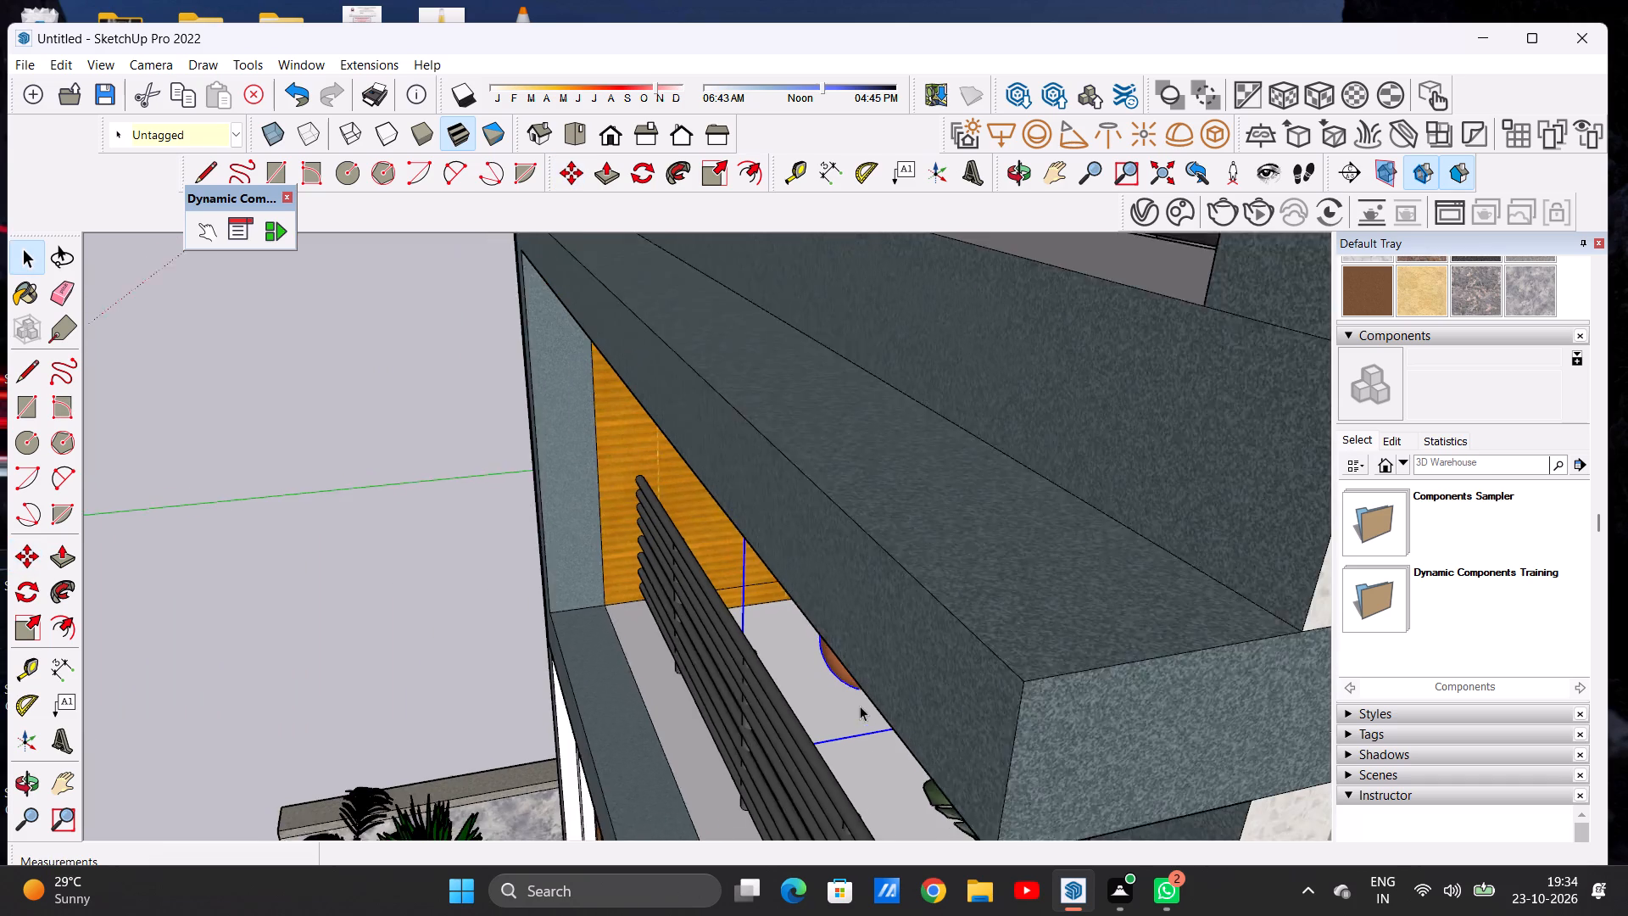
left_click(470, 591)
Move the copied balcony plant about 1' 7 9/16" toward the balcony's wood-clad end wall, away from the broad-leaved plant, and deselect it.
scroll(693, 623, "down", 6)
middle_click_drag(728, 679, 746, 660)
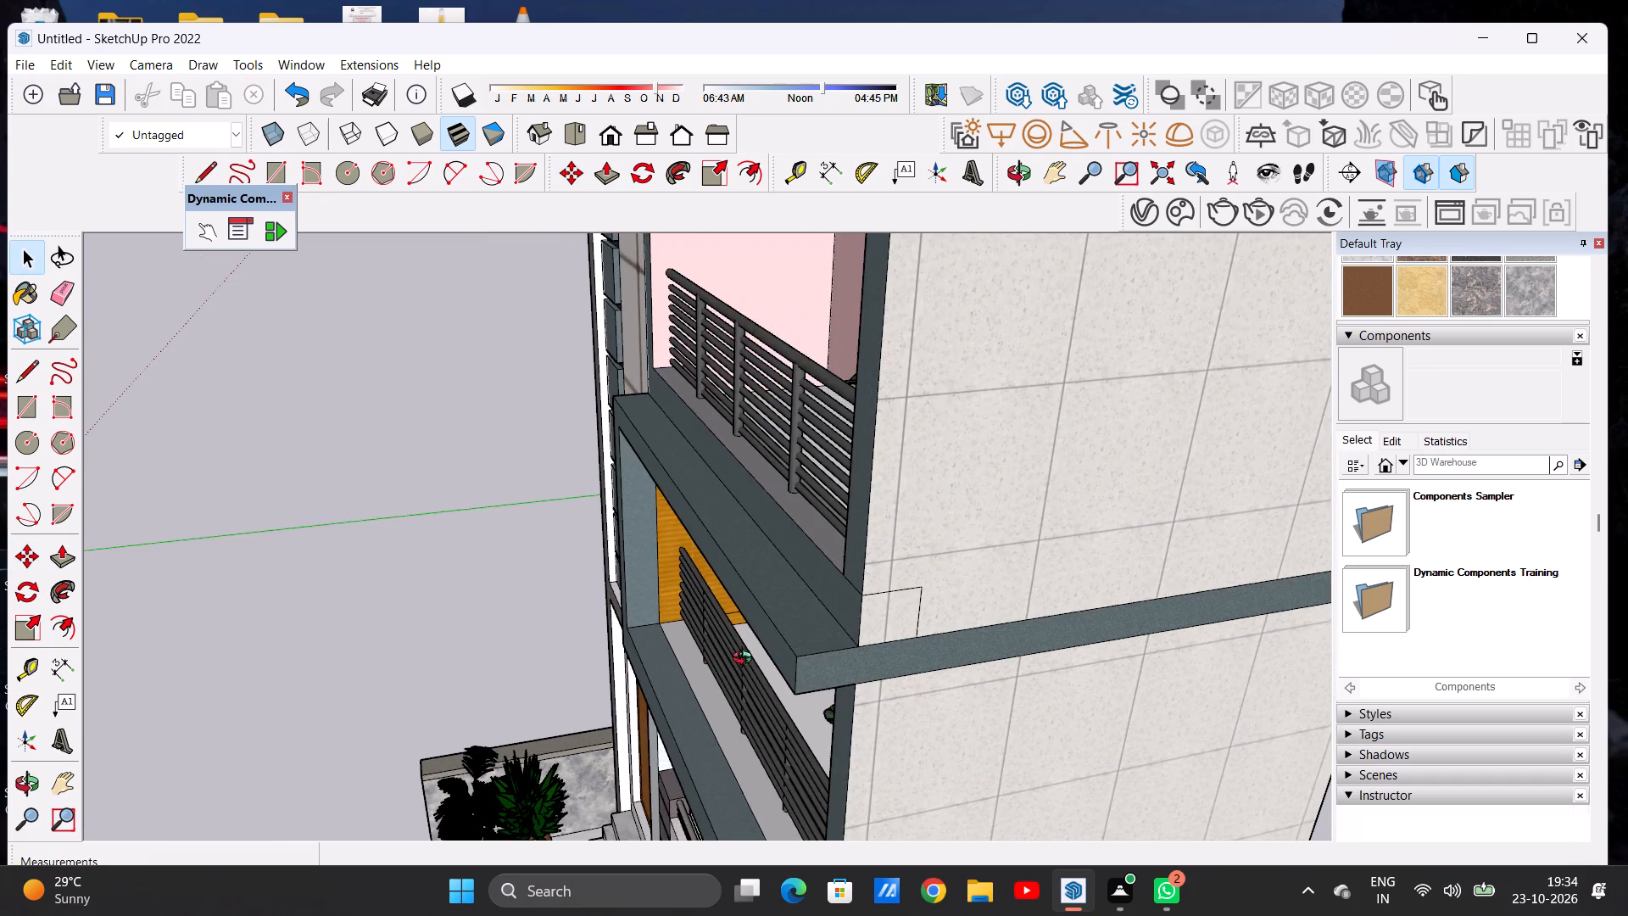
middle_click_drag(746, 660, 924, 563)
scroll(786, 573, "up", 7)
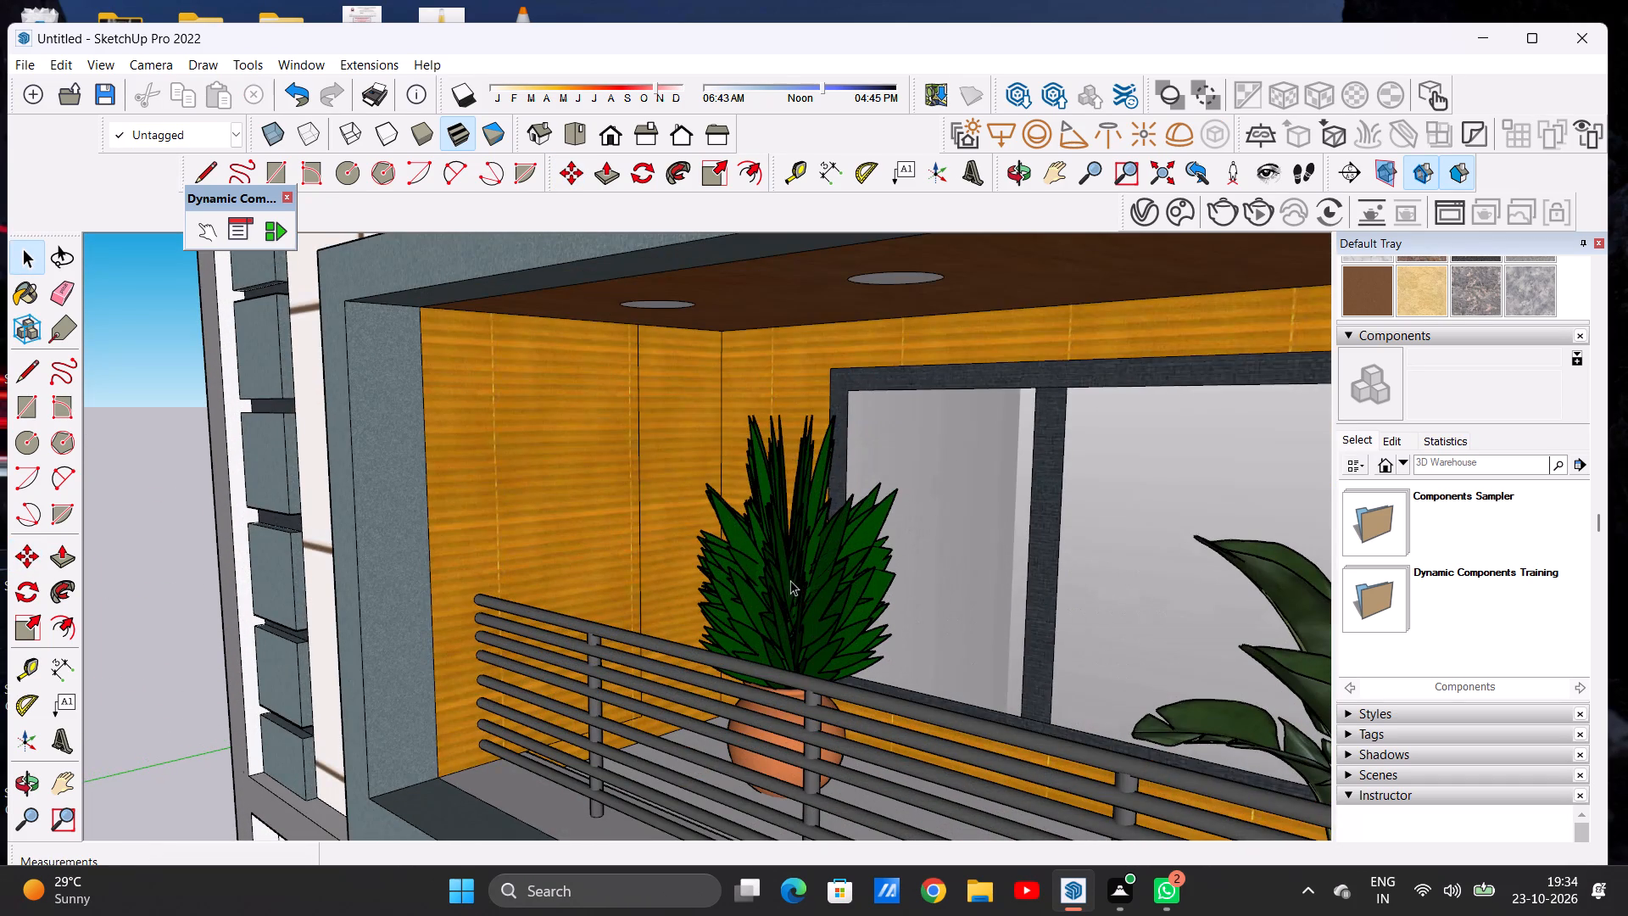
left_click(814, 595)
scroll(689, 612, "down", 7)
middle_click_drag(718, 718, 685, 753)
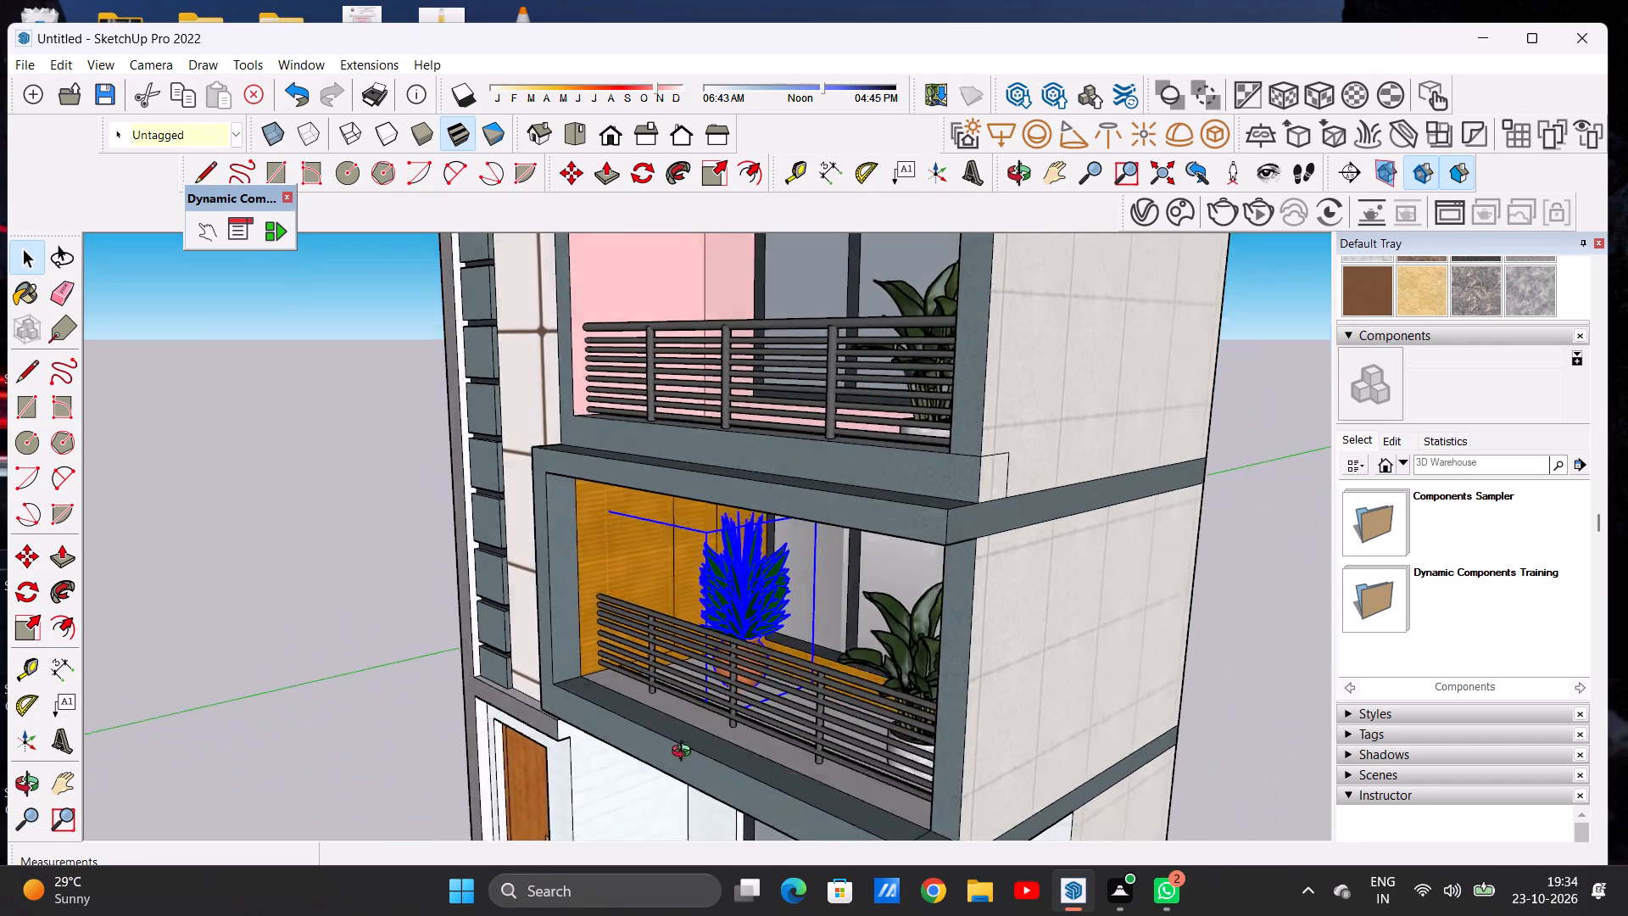
middle_click_drag(685, 753, 645, 782)
scroll(741, 695, "up", 7)
key("m")
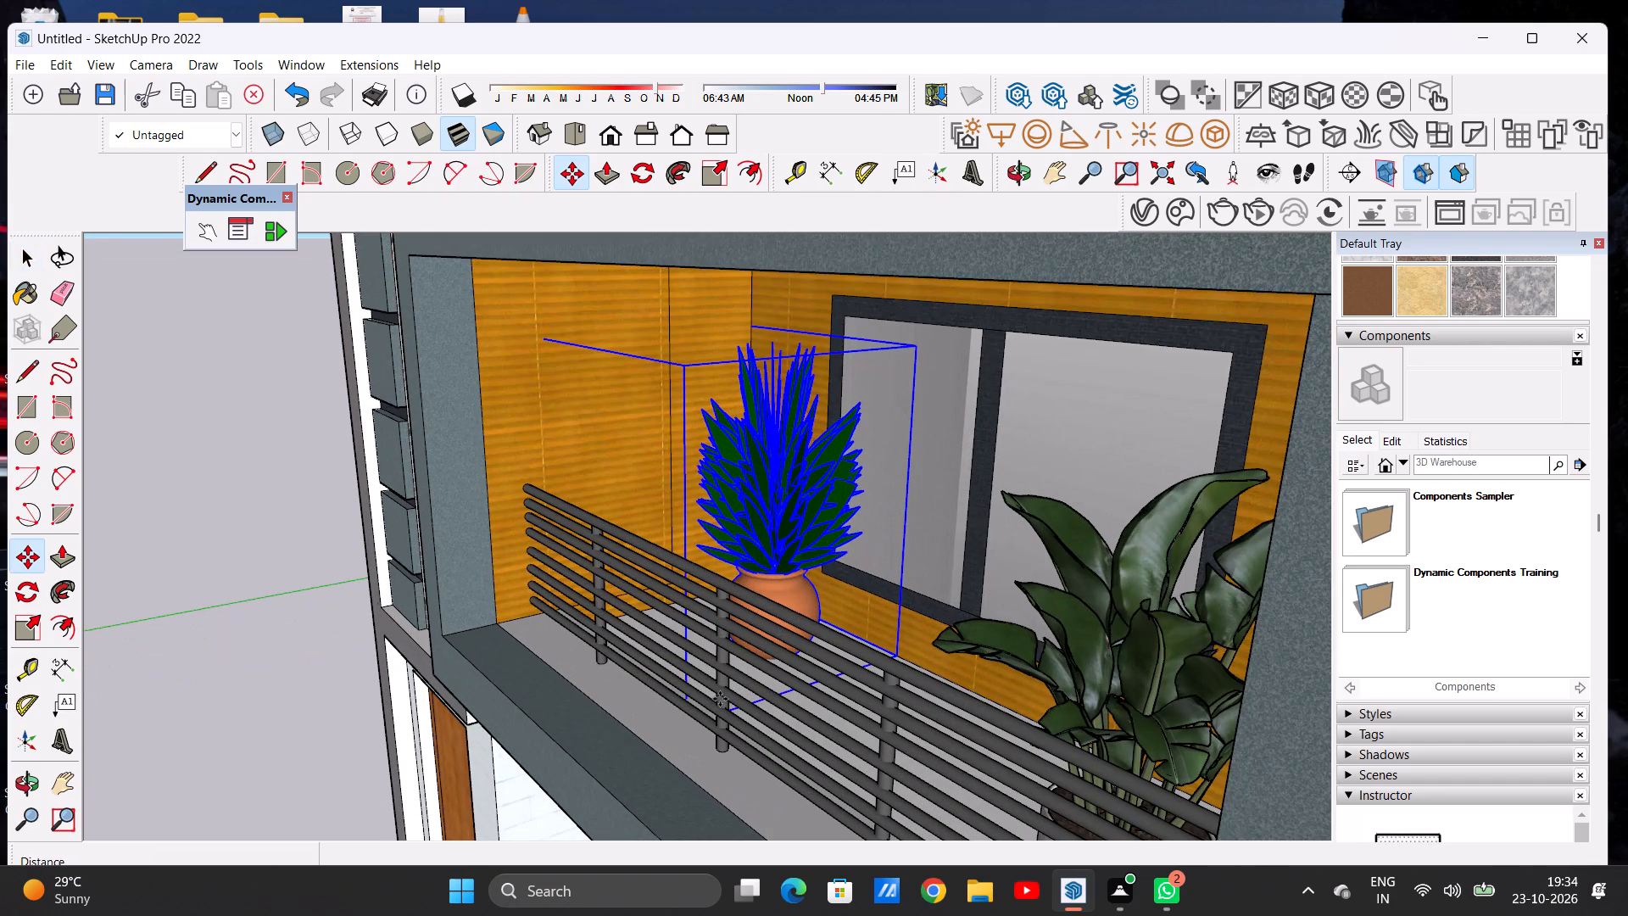
left_click(682, 725)
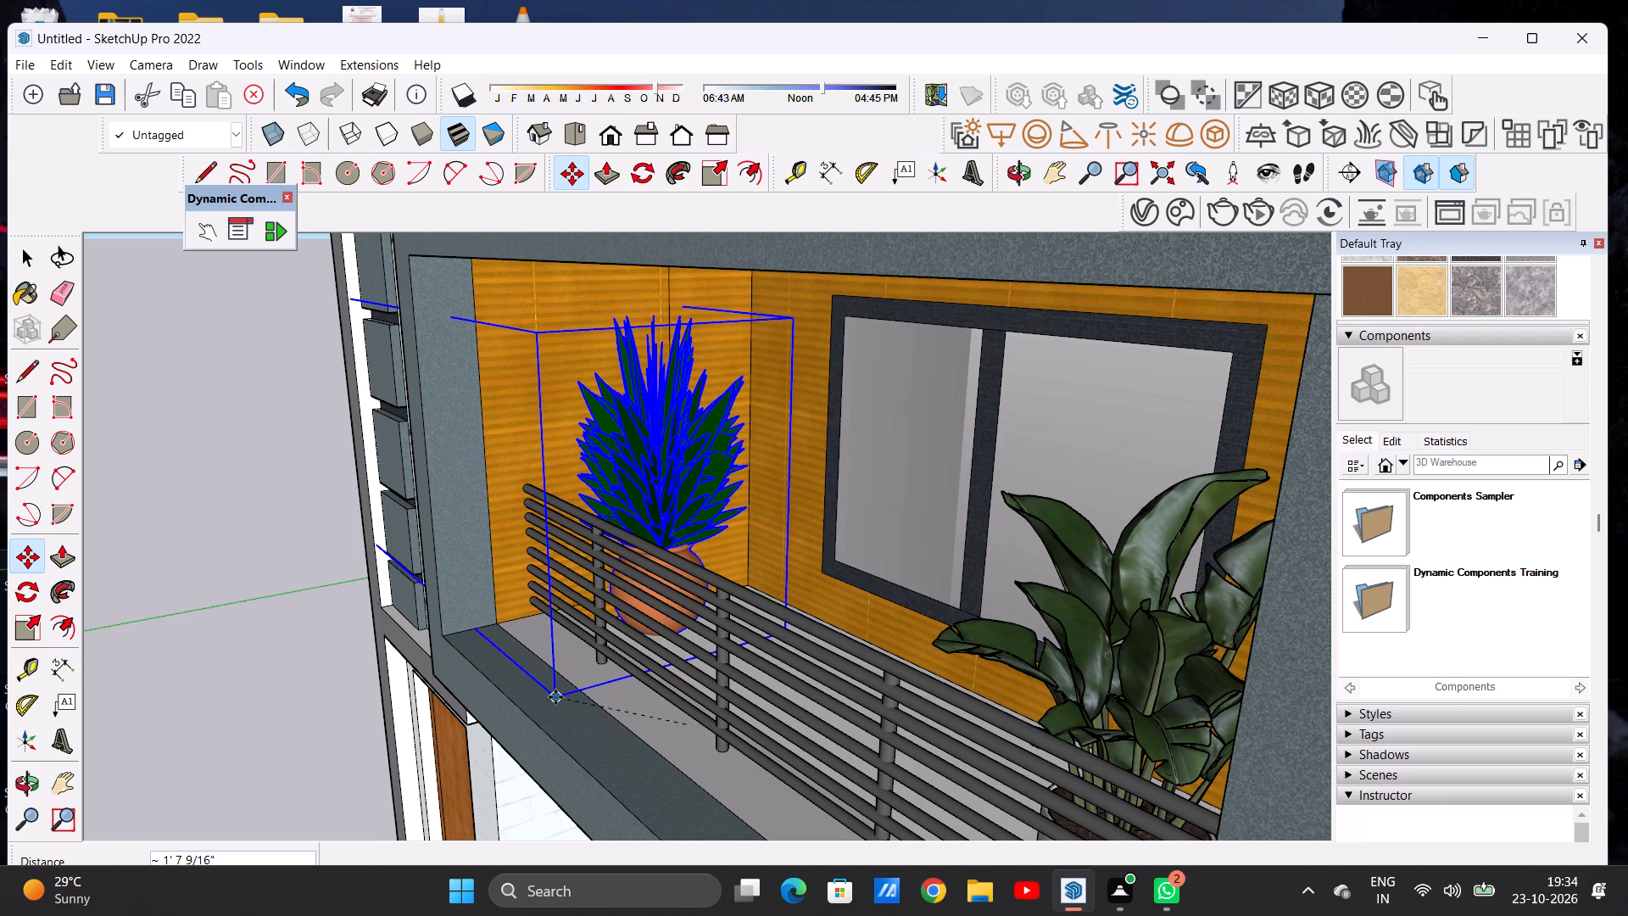
left_click(555, 697)
key("space")
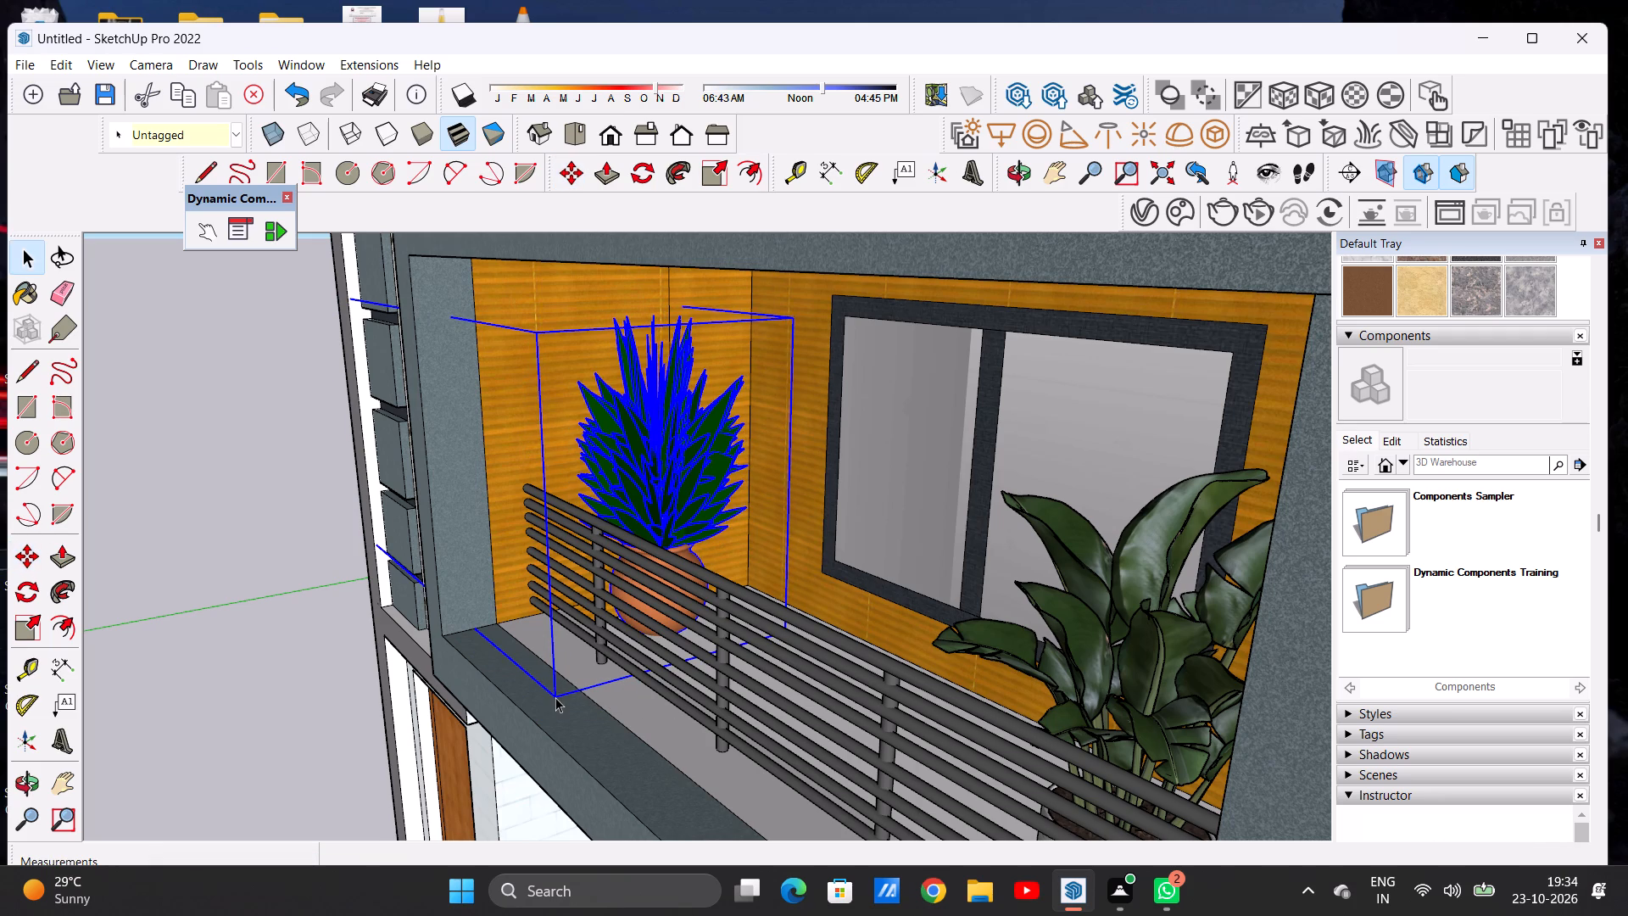
left_click(306, 720)
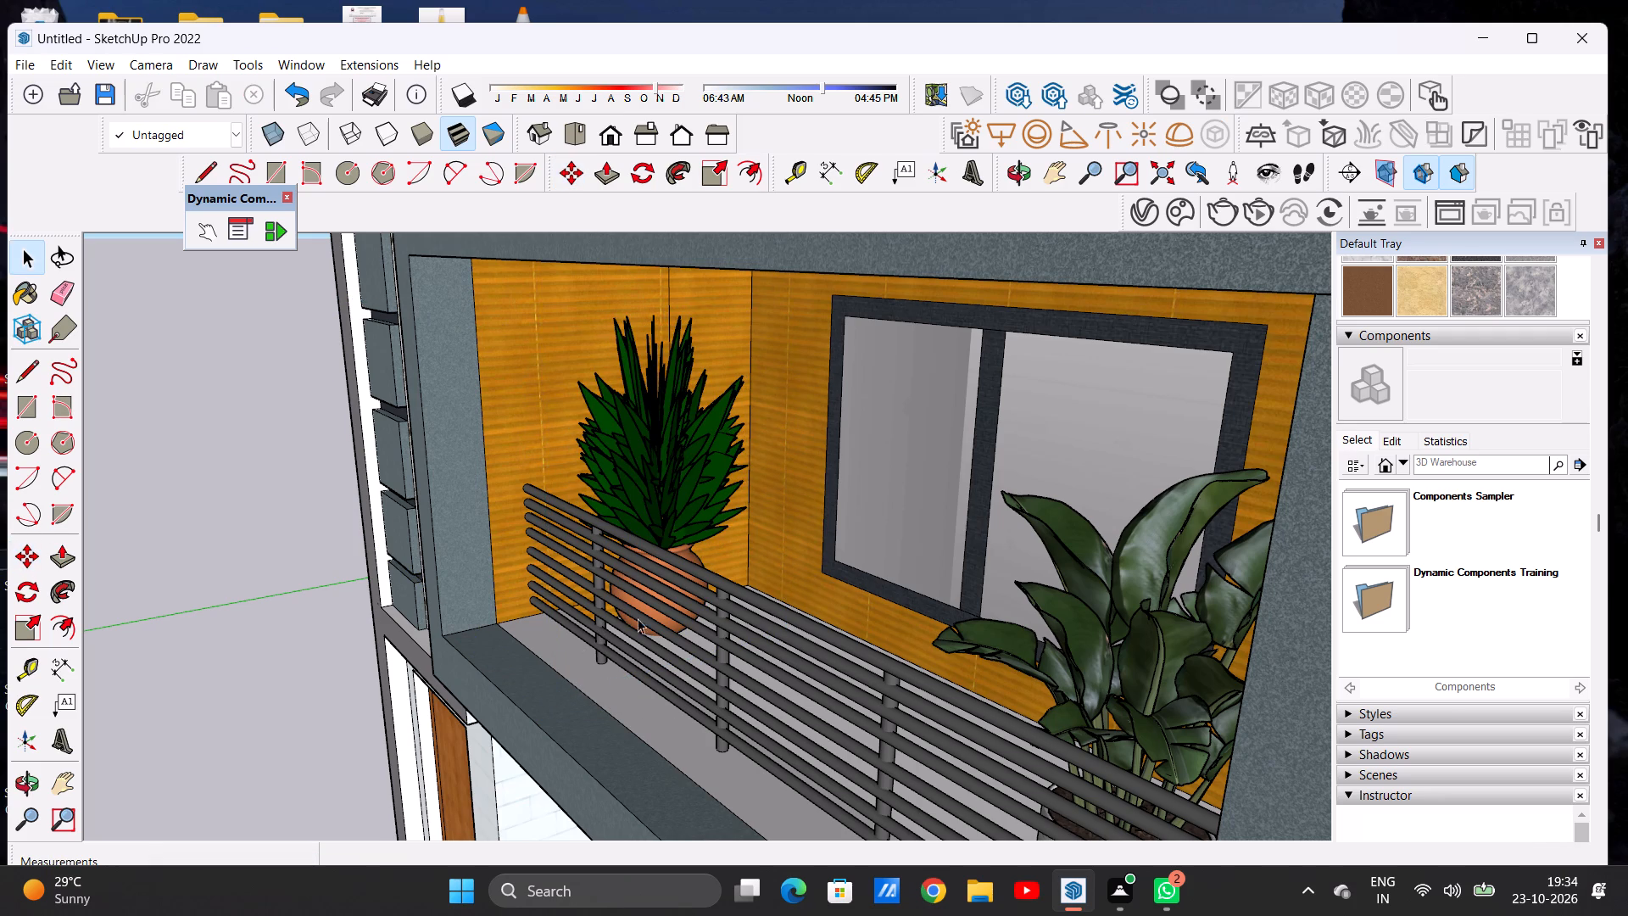
Examine the terracotta-potted plant on the middle balcony up close and the whole house front from a distance.
scroll(629, 617, "down", 6)
scroll(694, 587, "down", 7)
middle_click_drag(613, 620, 854, 605)
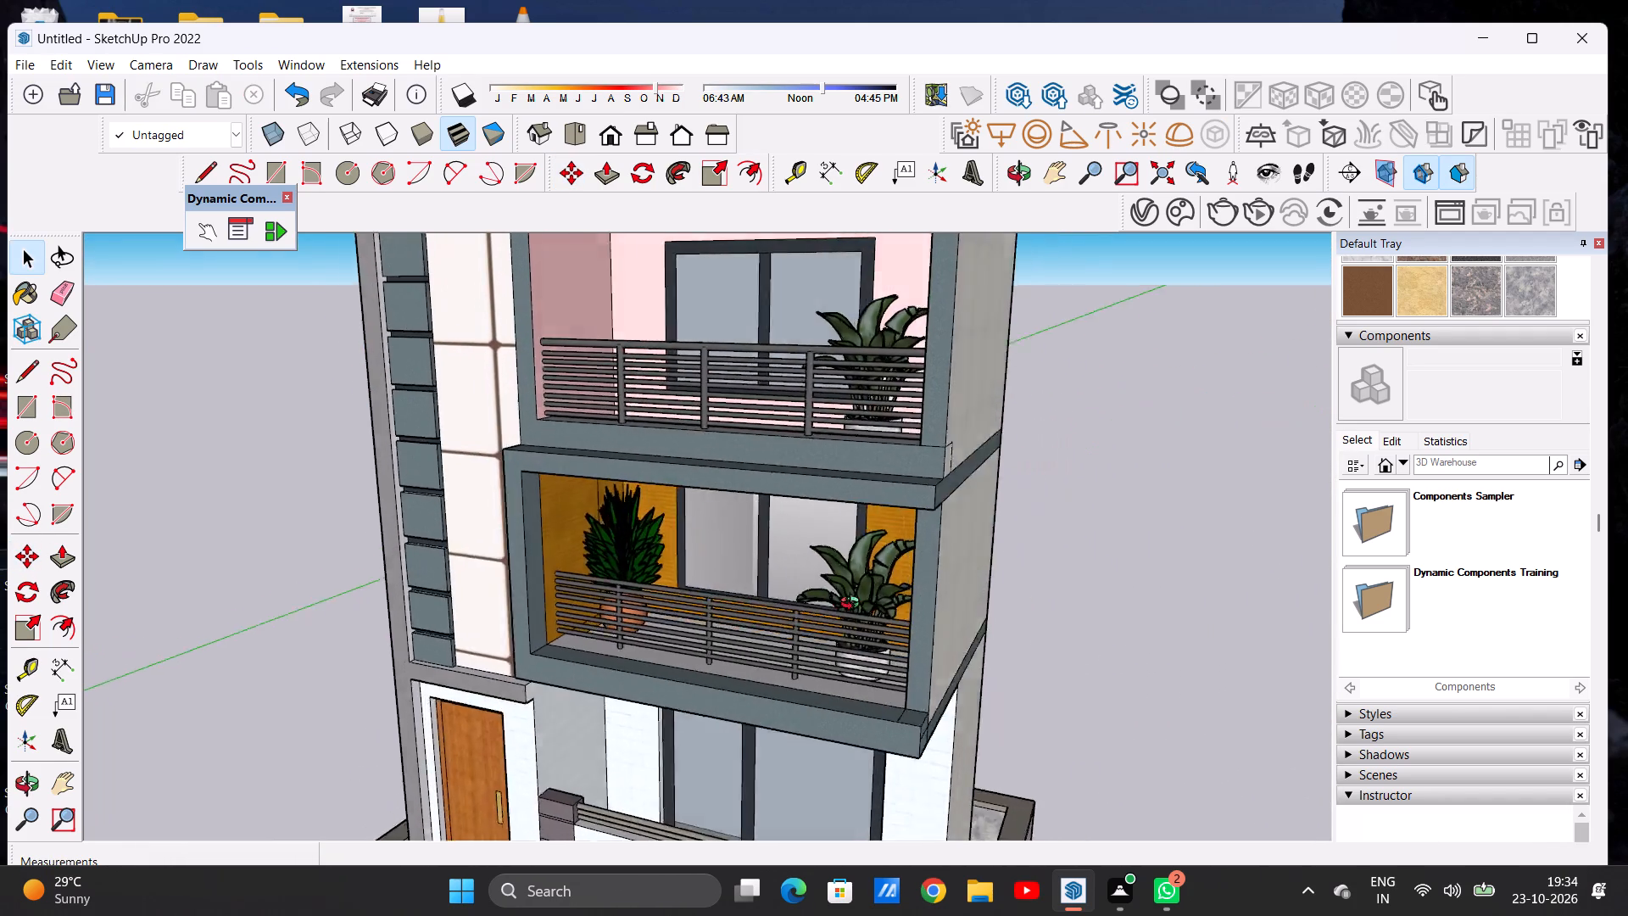
middle_click_drag(854, 605, 963, 584)
scroll(616, 568, "up", 11)
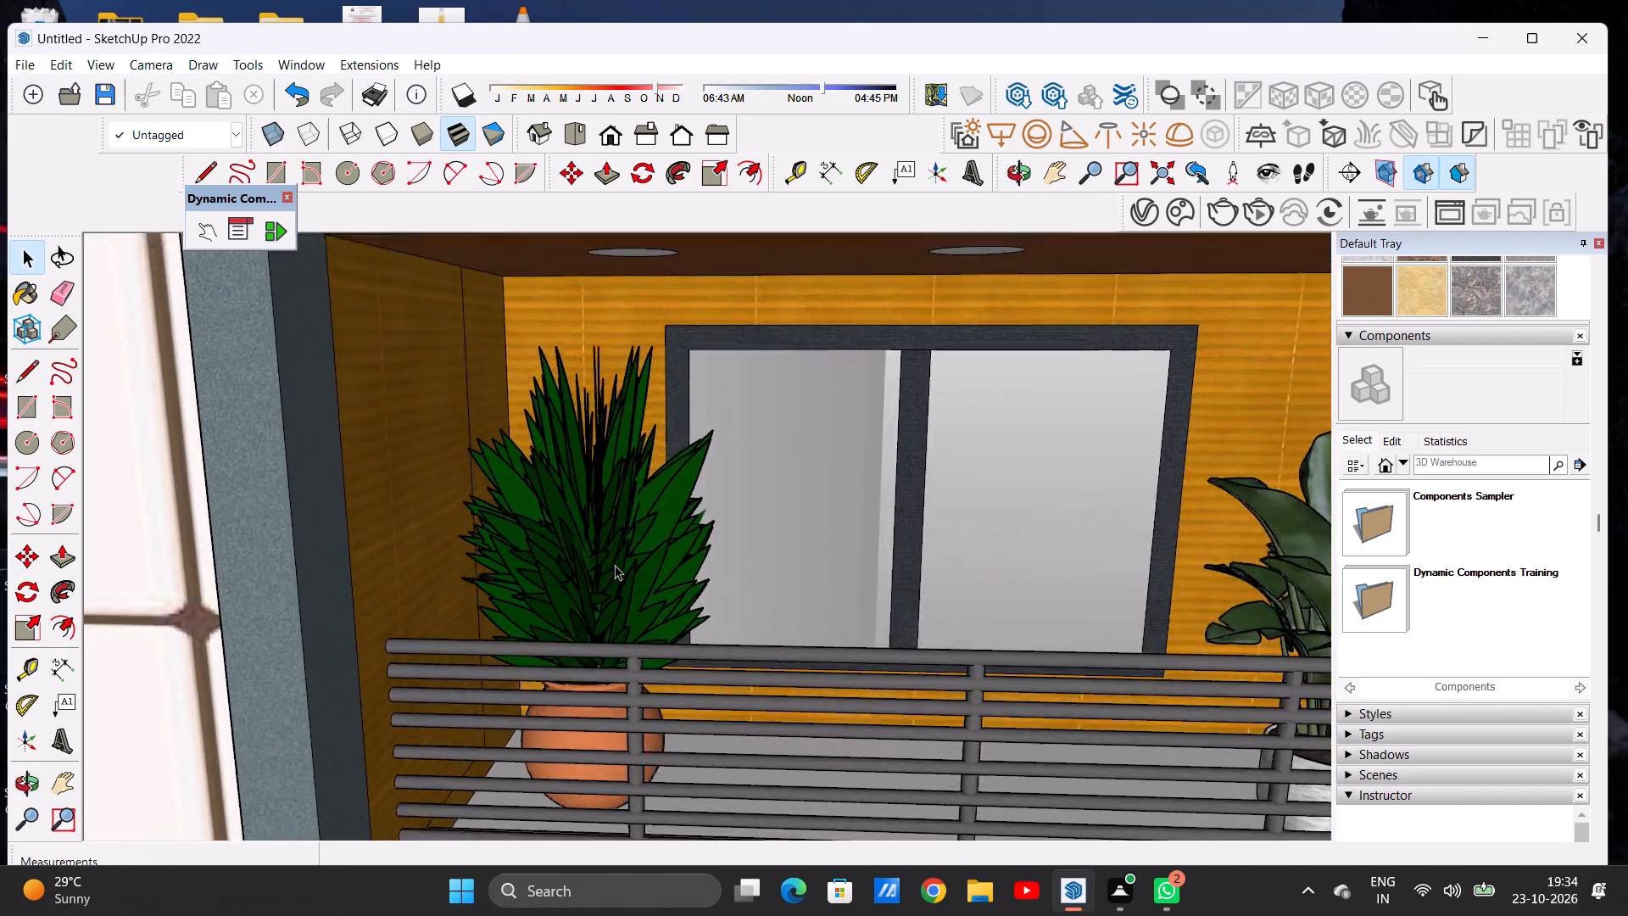
scroll(615, 565, "up", 8)
middle_click_drag(682, 591, 474, 604)
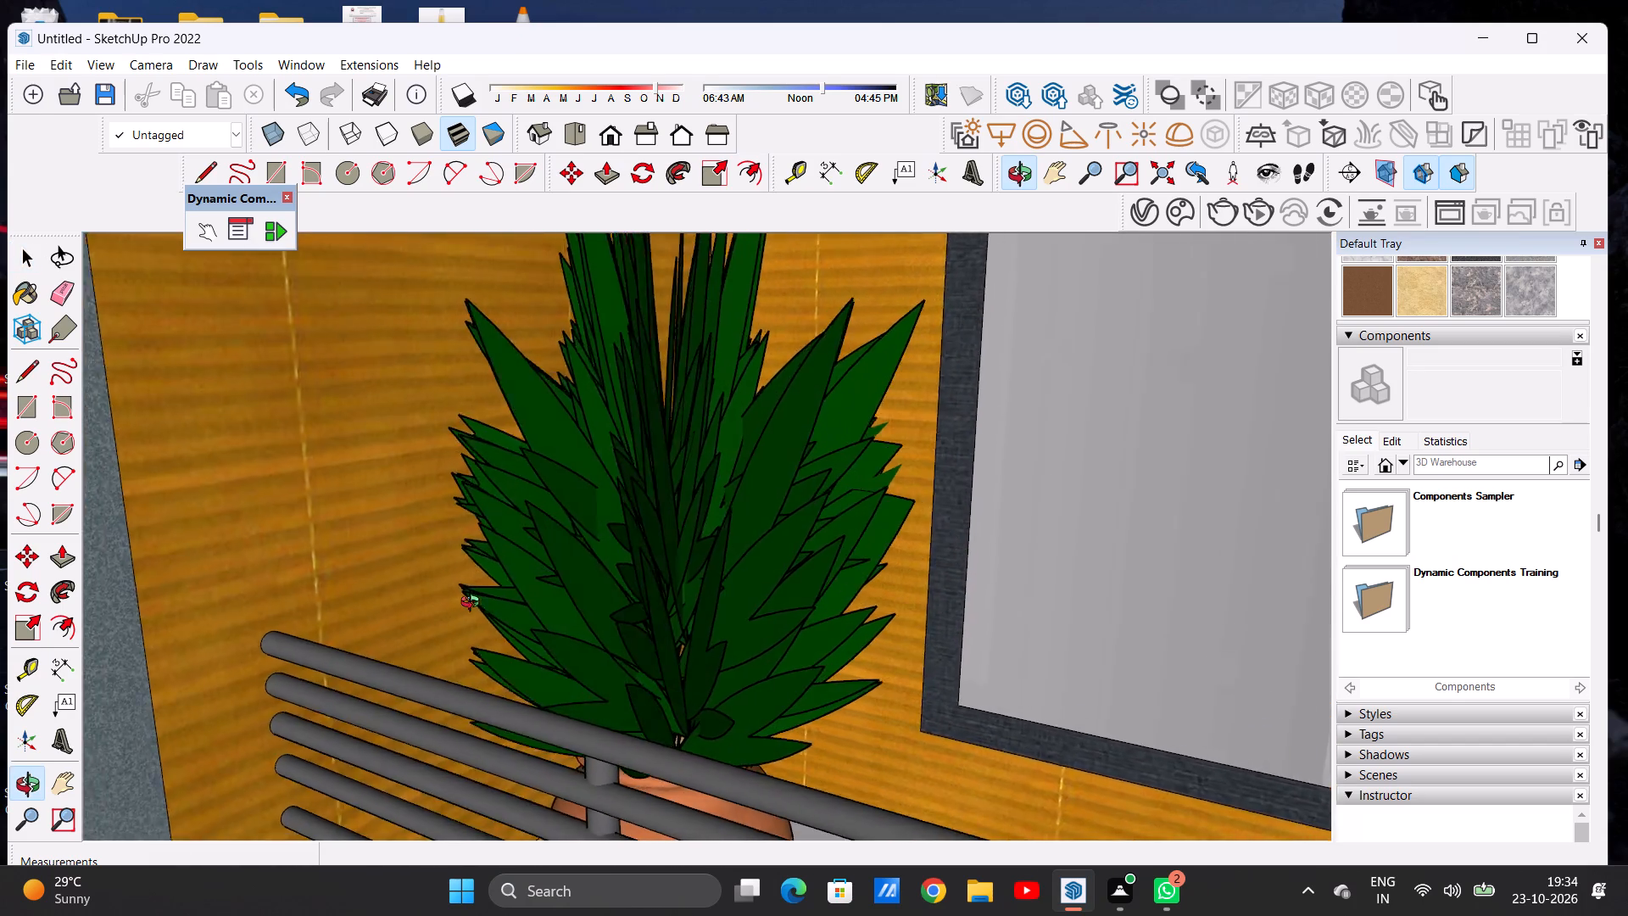
middle_click_drag(474, 604, 669, 601)
scroll(672, 608, "down", 3)
scroll(671, 609, "up", 2)
scroll(671, 609, "down", 3)
scroll(671, 616, "up", 1)
scroll(673, 619, "down", 5)
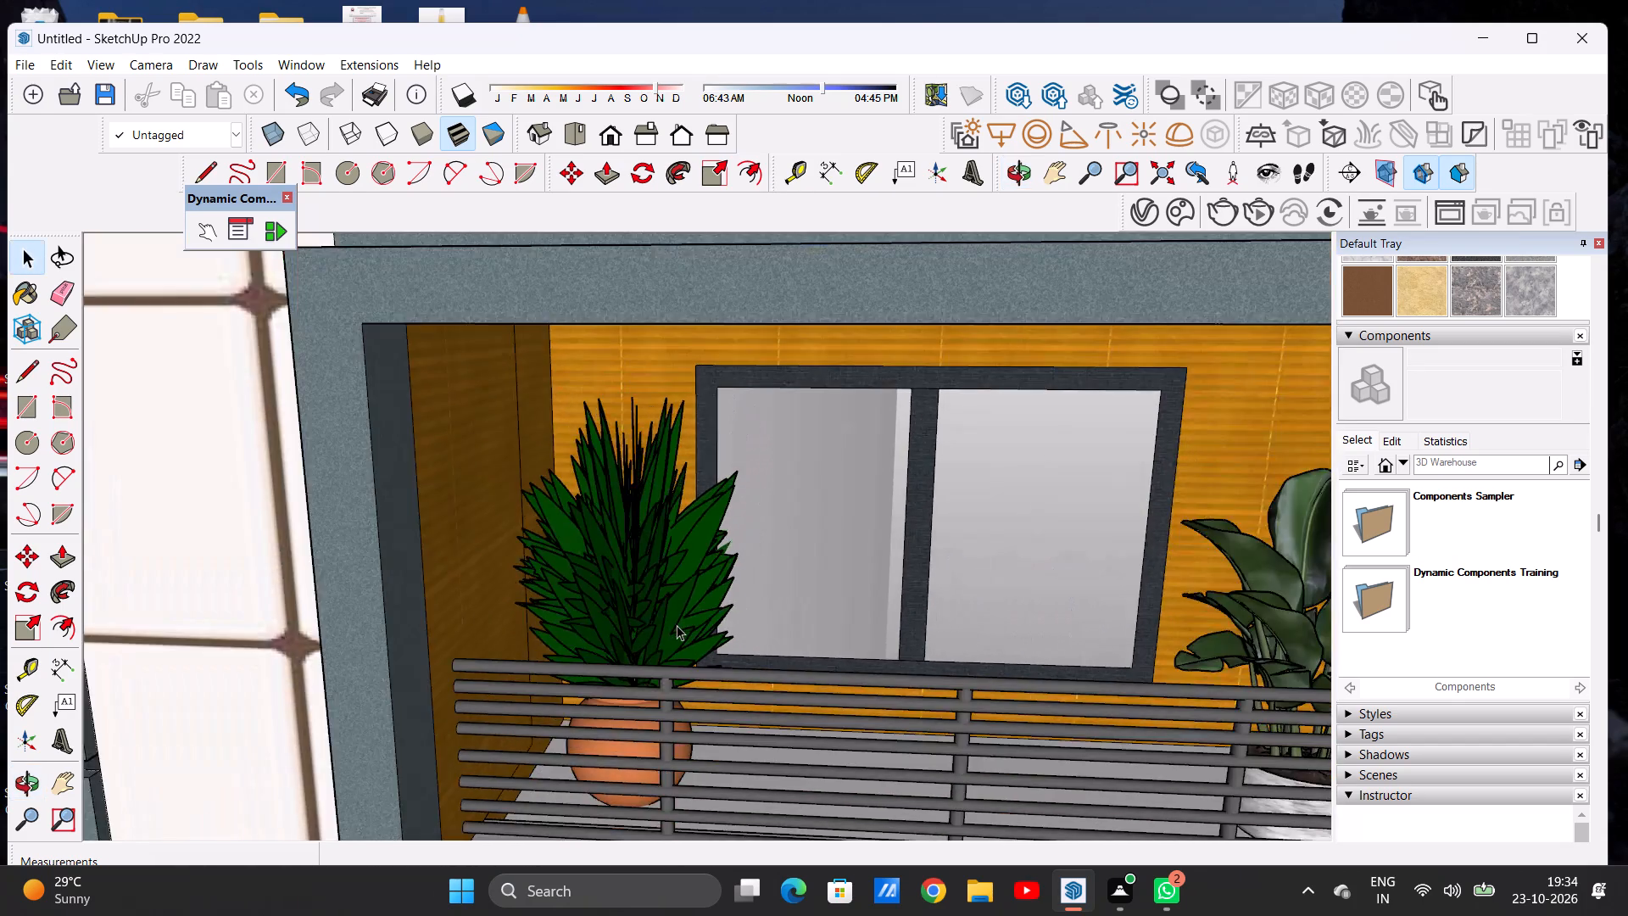
scroll(677, 625, "up", 1)
scroll(677, 625, "down", 20)
scroll(677, 625, "down", 1)
scroll(819, 586, "down", 5)
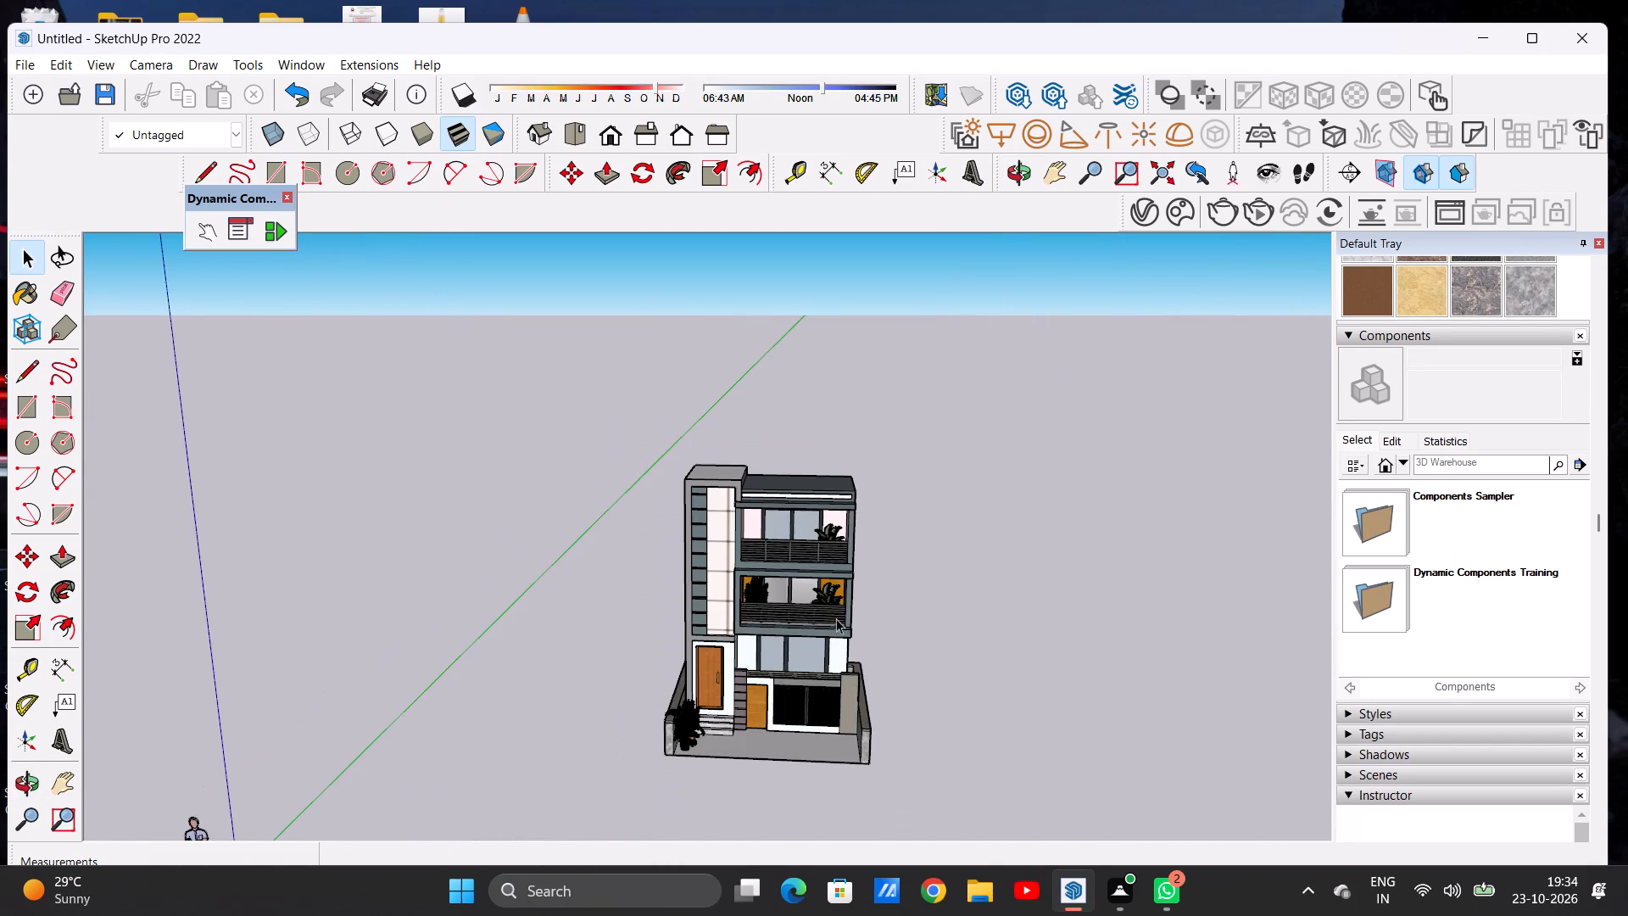
scroll(839, 620, "up", 6)
scroll(808, 617, "down", 4)
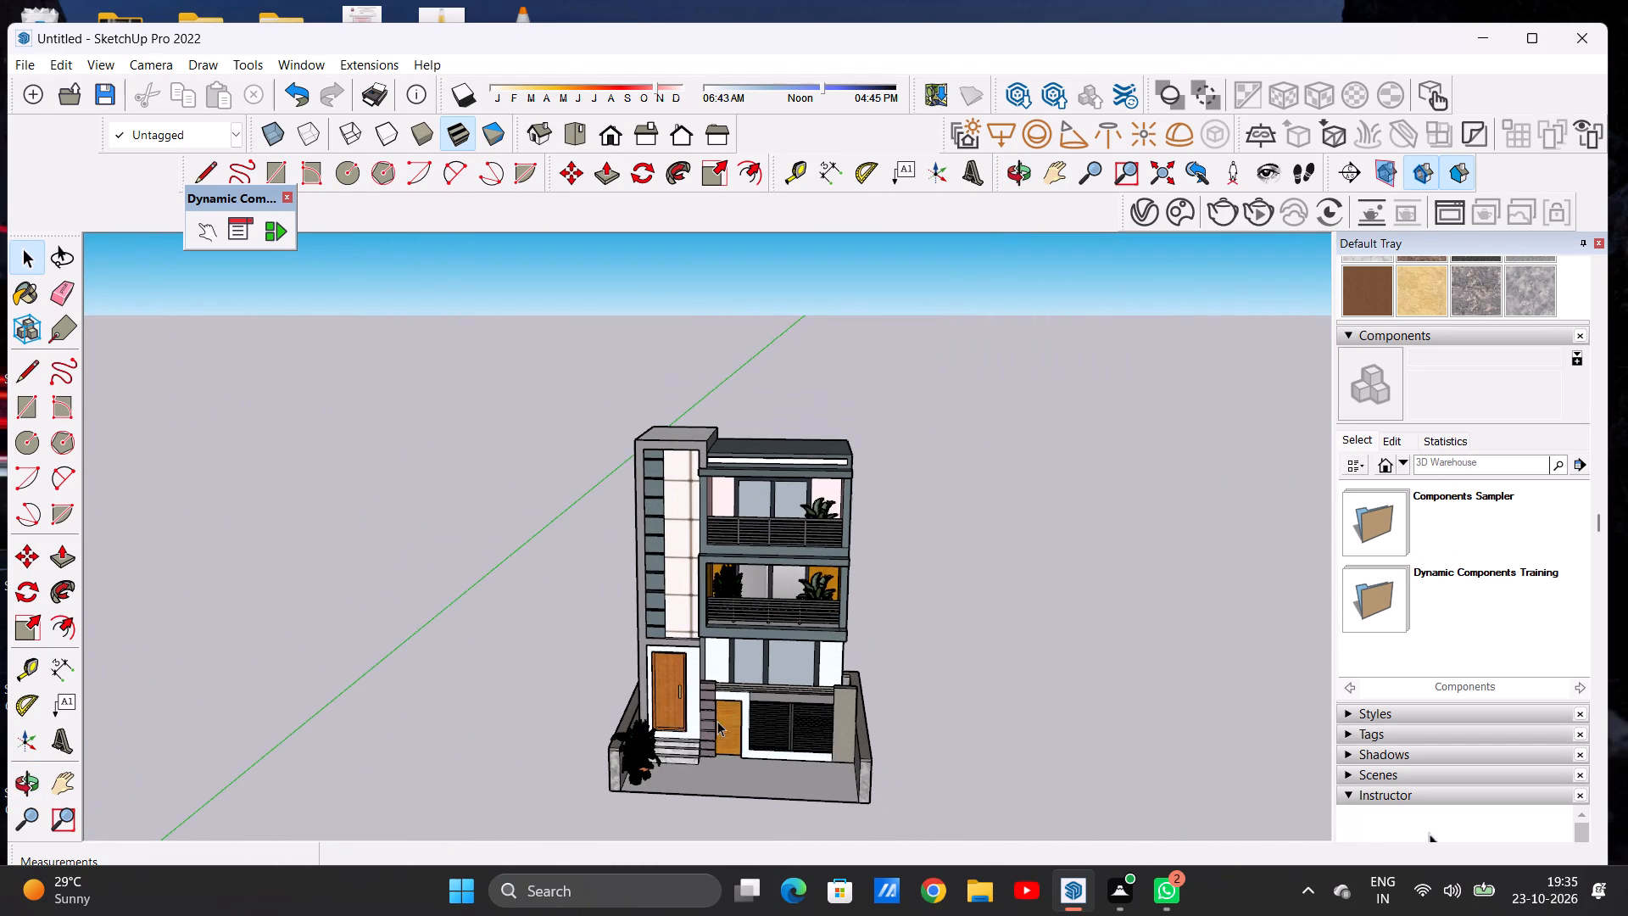
Import the SPIKED_SUCCULENT_skp2020 model and place it on the forecourt floor in front of the wood-slatted door beside the steps.
scroll(764, 814, "up", 8)
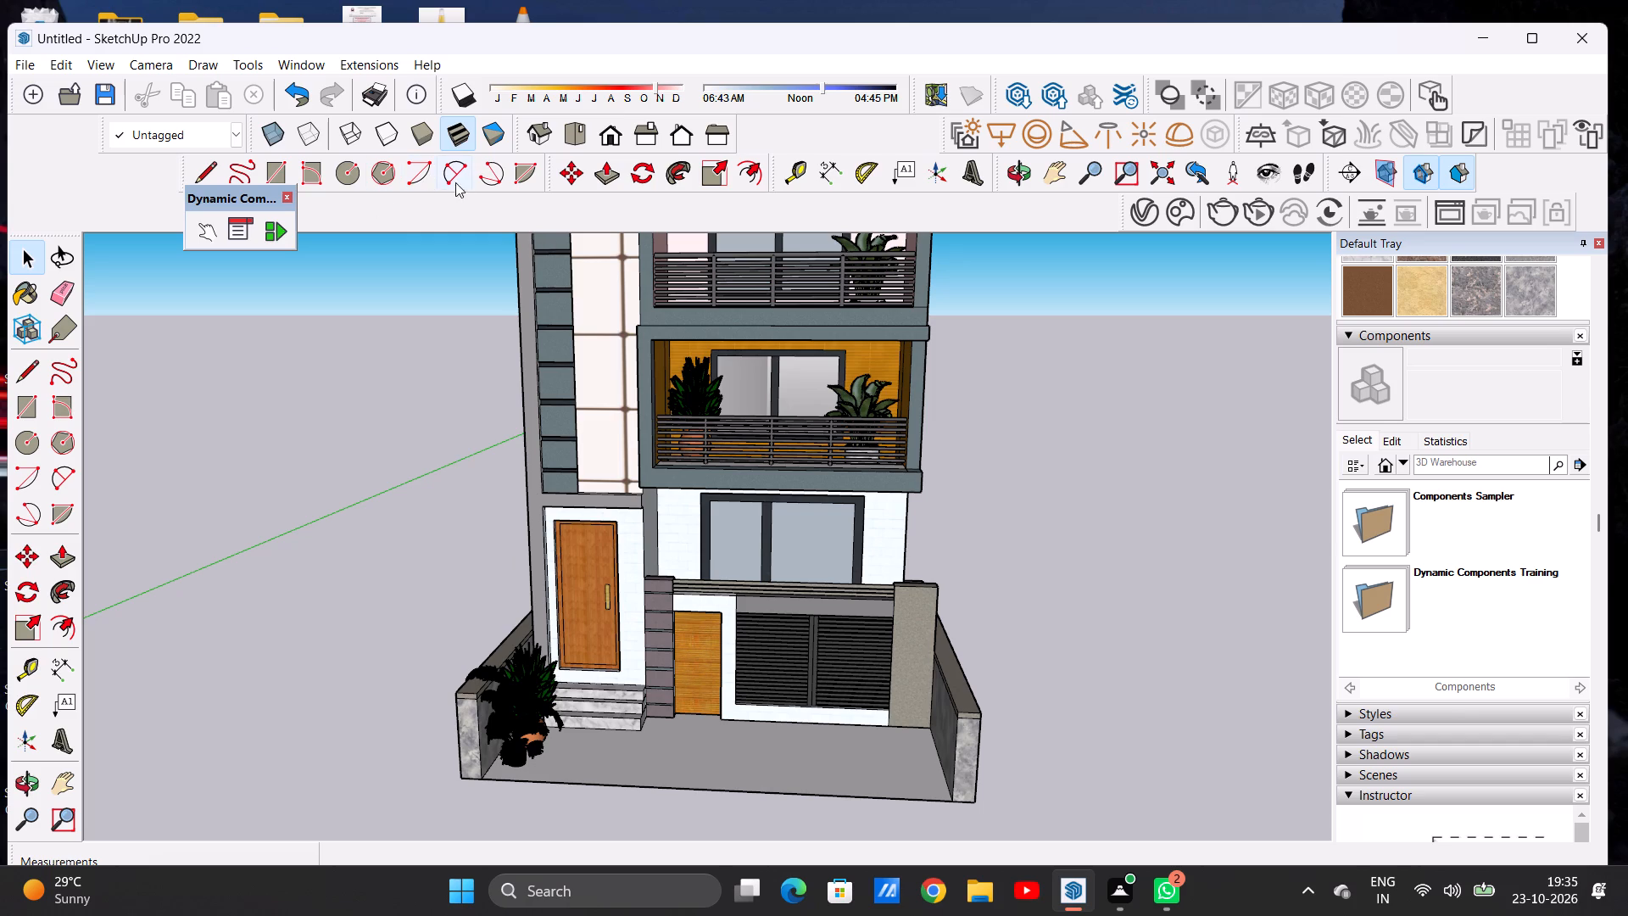
left_click(25, 62)
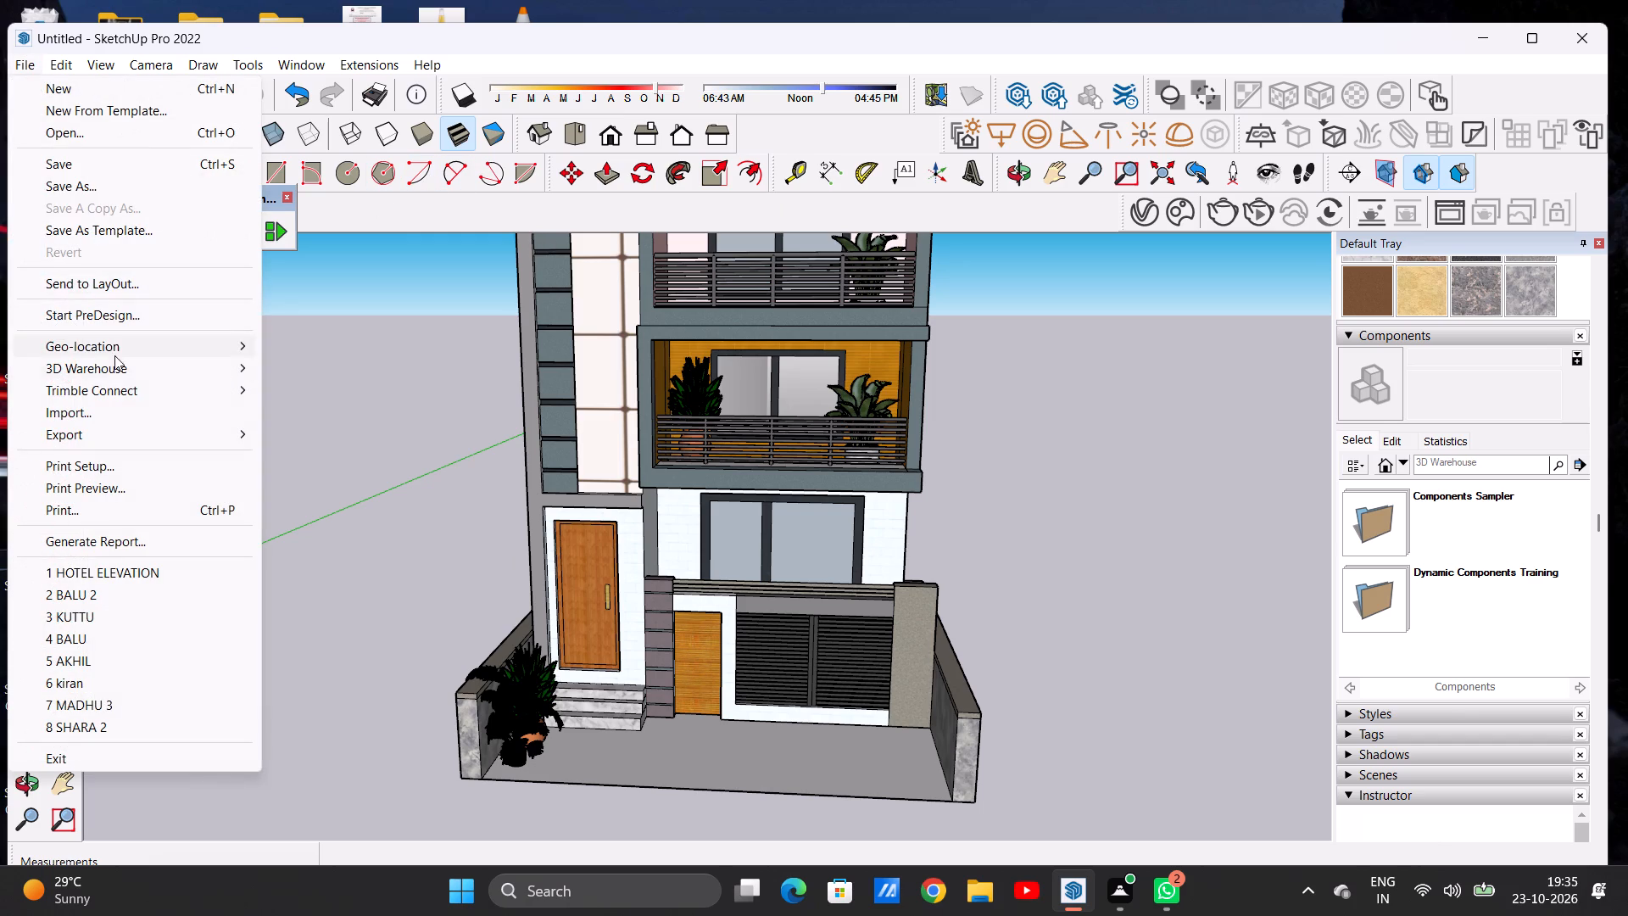
left_click(137, 415)
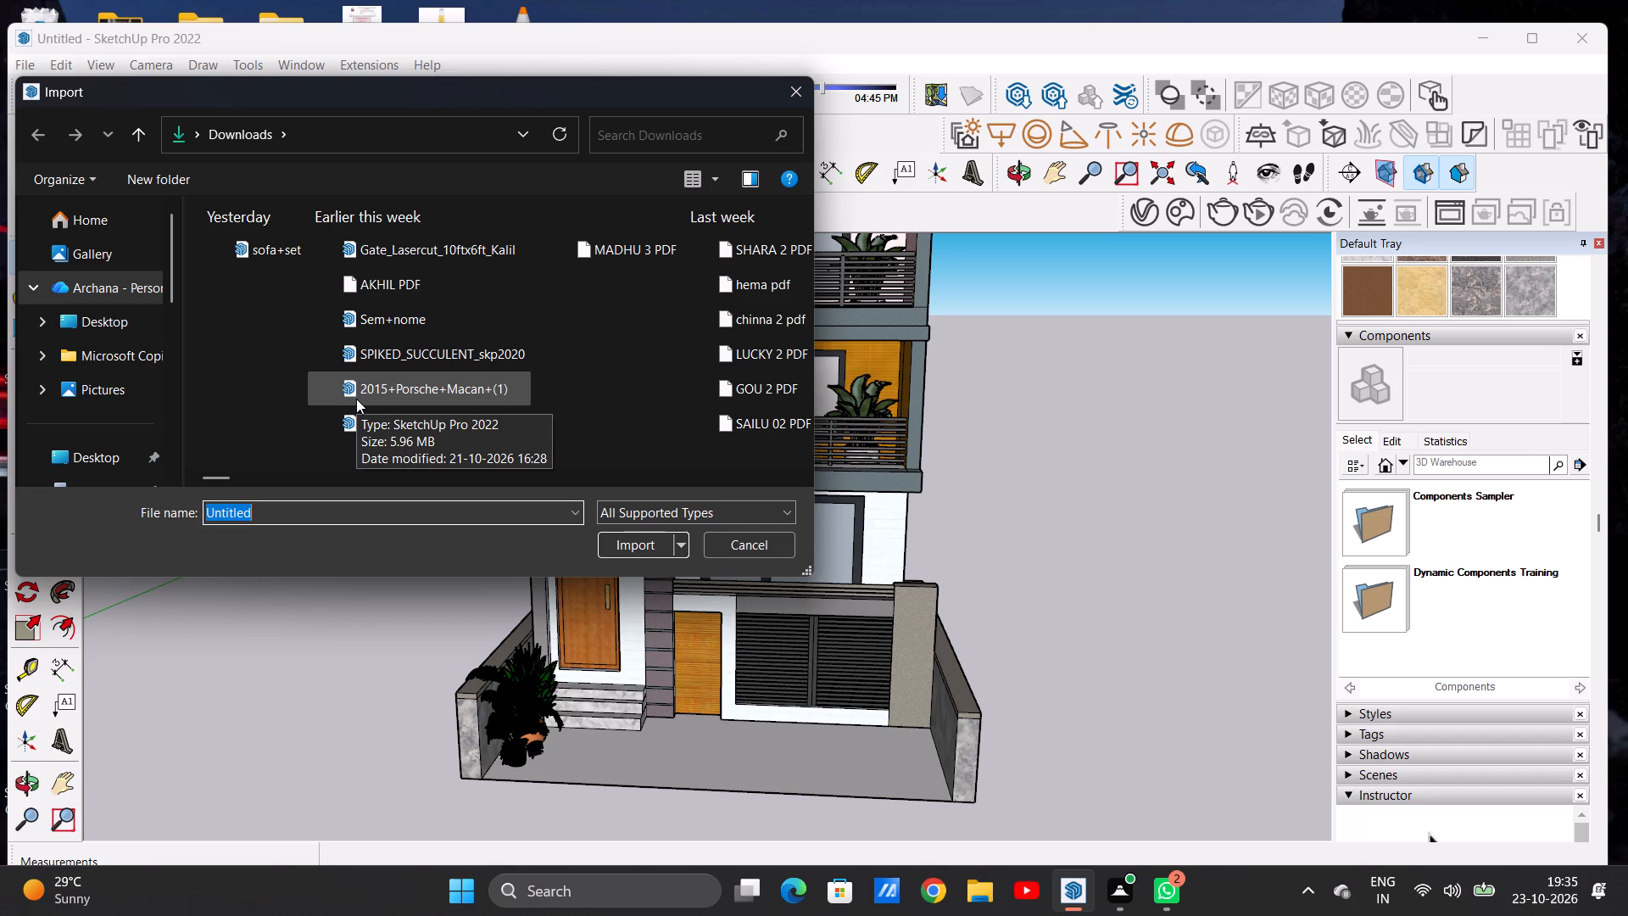
double_click(428, 359)
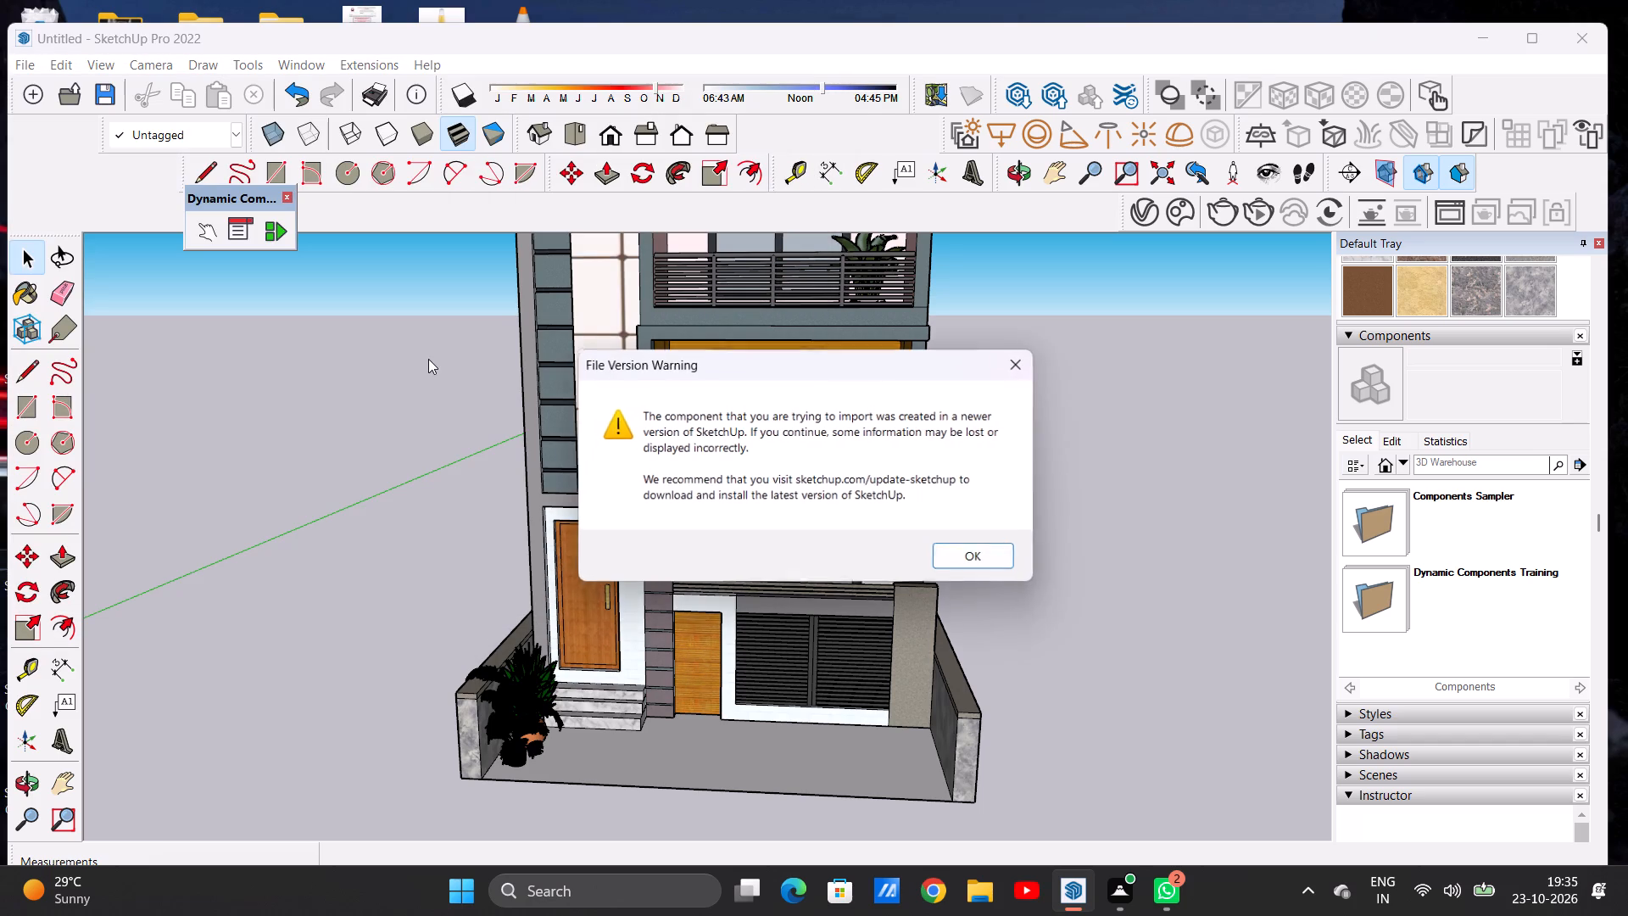
left_click(977, 556)
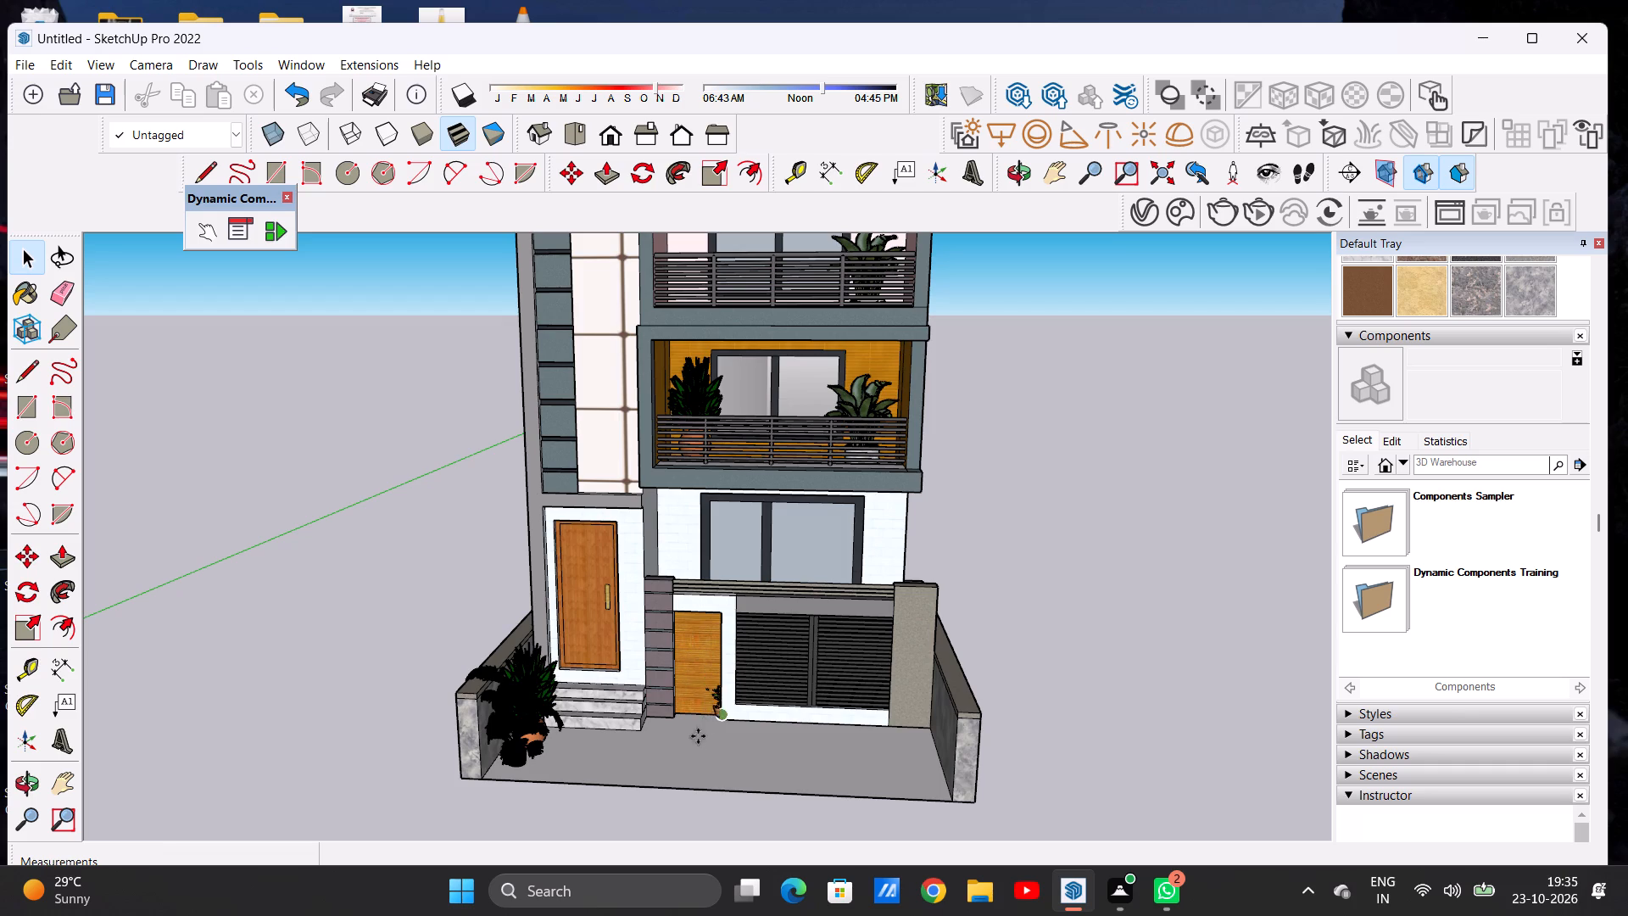
scroll(692, 746, "up", 16)
scroll(694, 711, "up", 6)
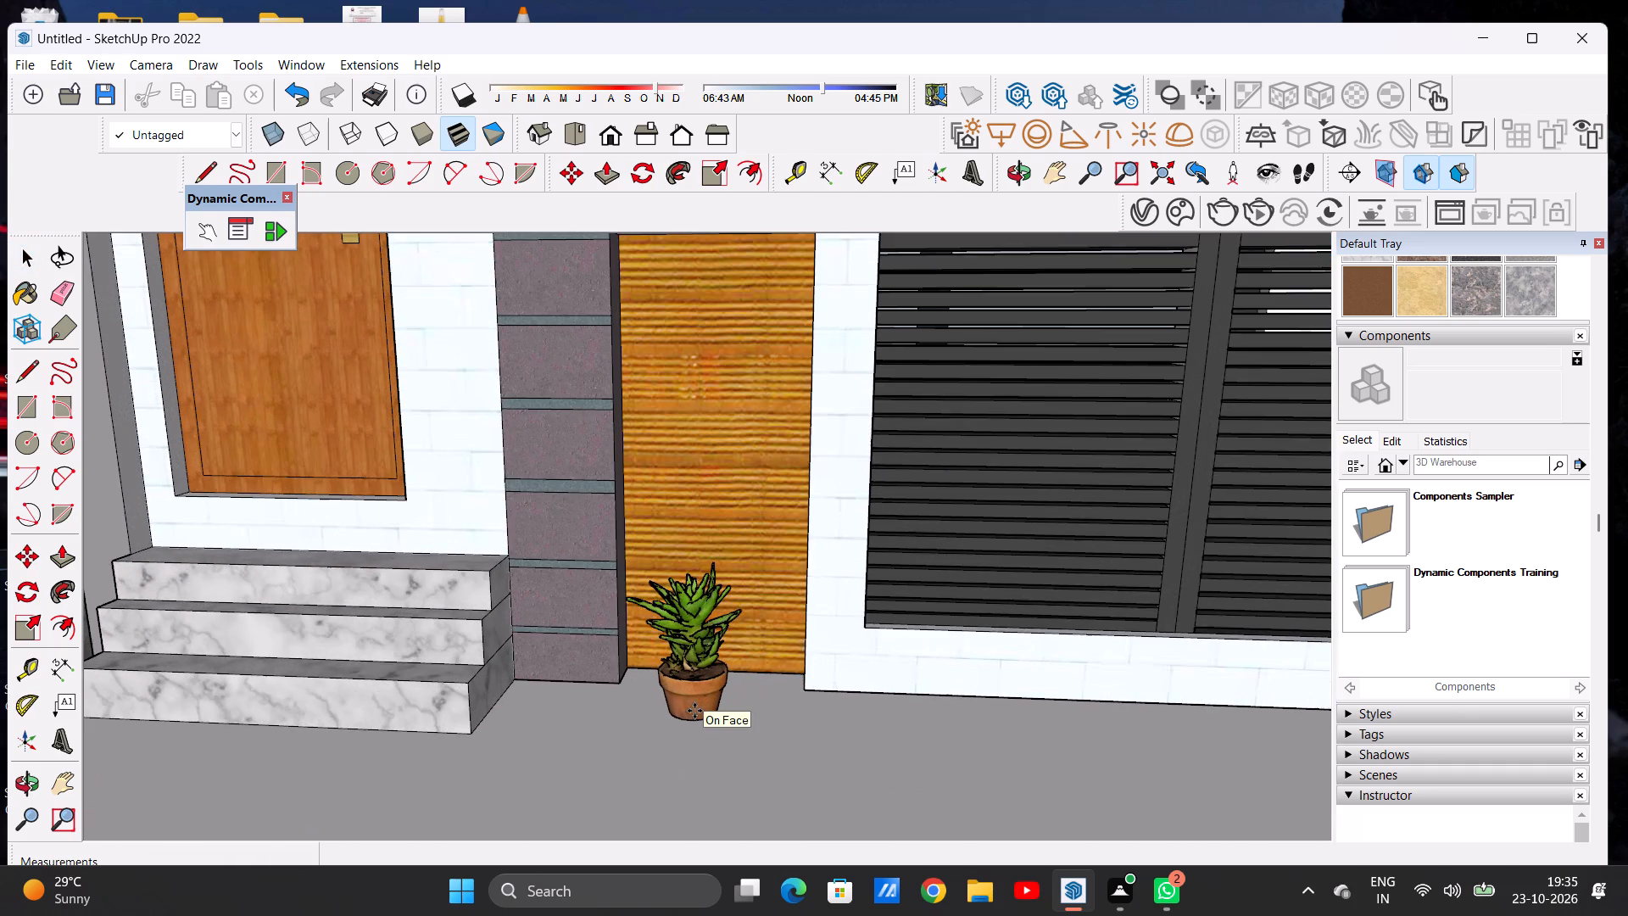
scroll(694, 711, "up", 11)
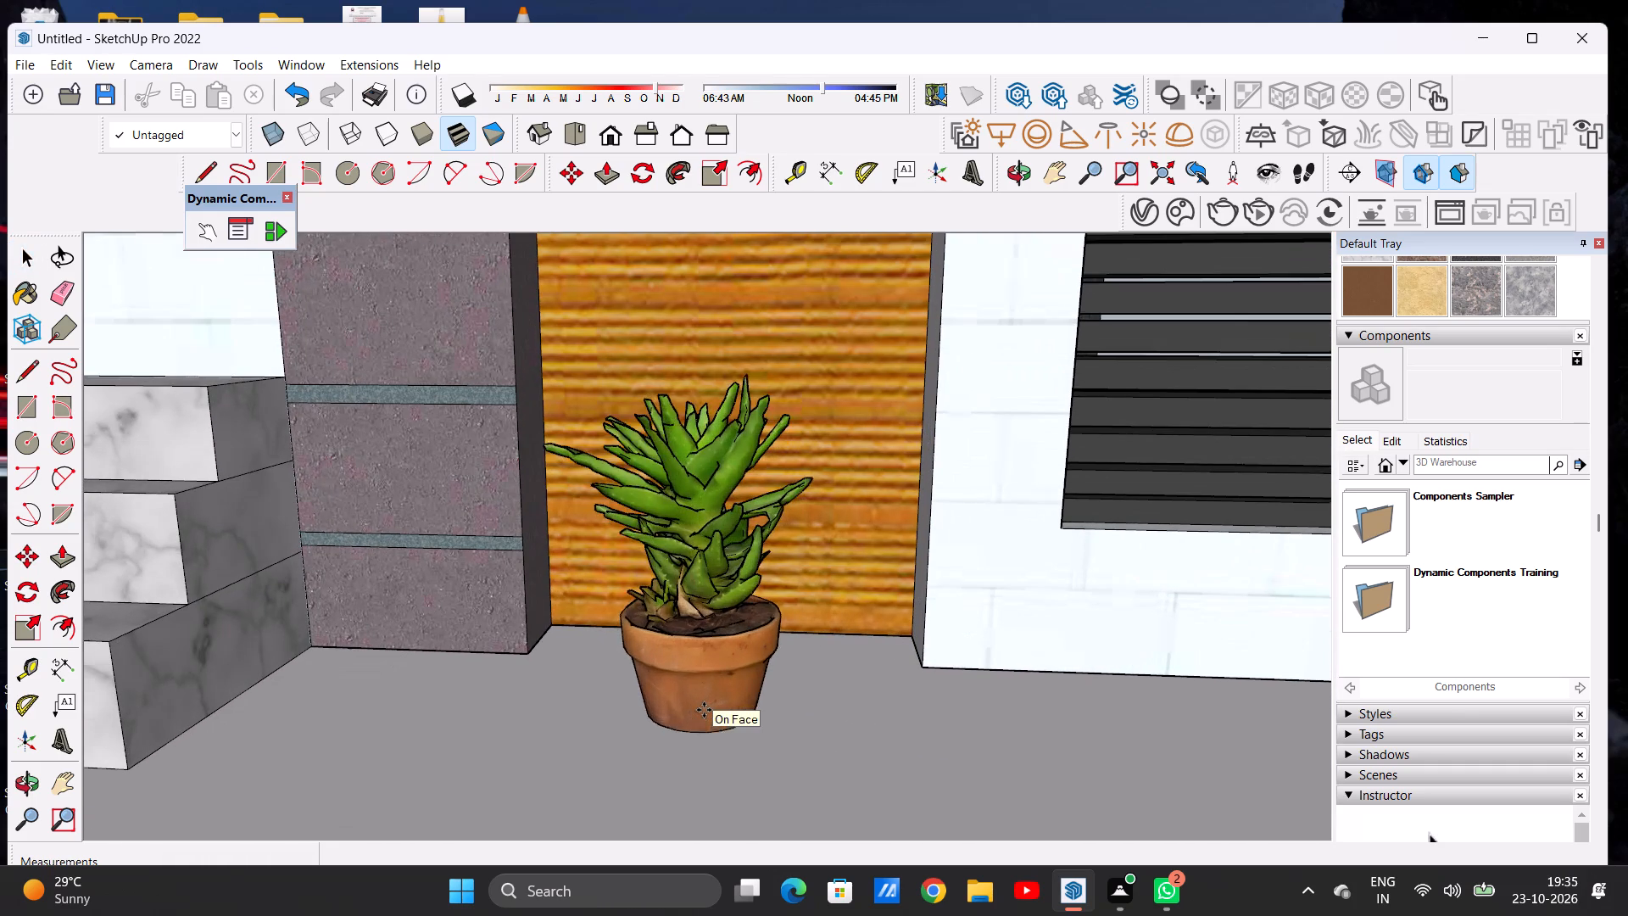
left_click(722, 696)
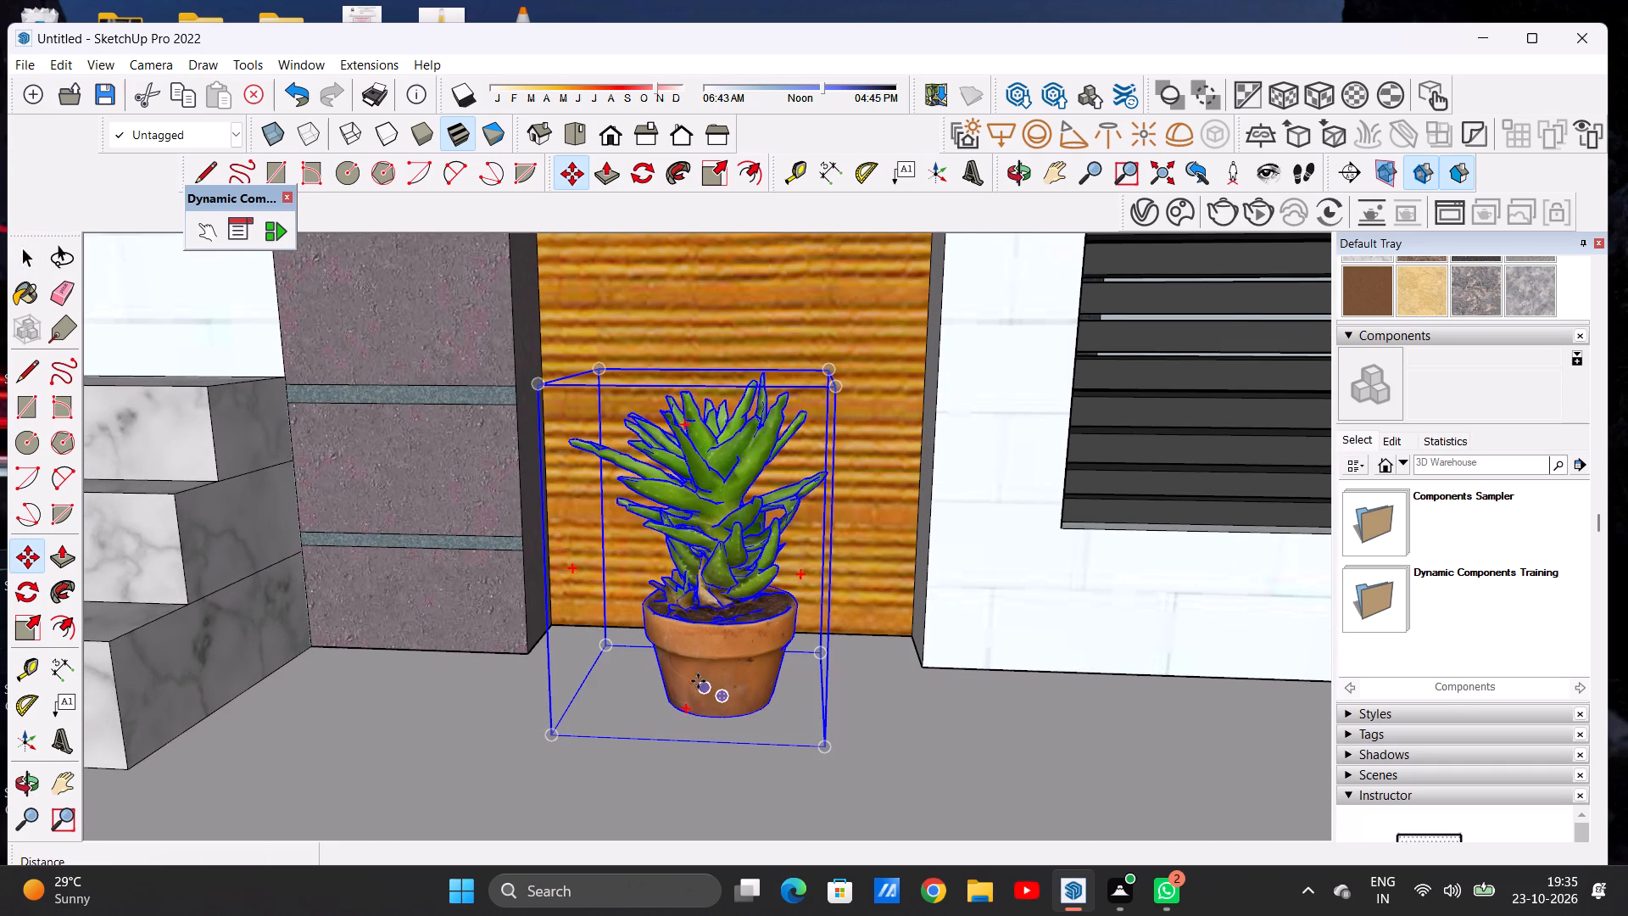
key("space")
Move the potted succulent about 4 1/16" toward the corner where the wood-slatted door meets the white wall.
scroll(672, 628, "down", 5)
middle_click_drag(658, 686, 465, 701)
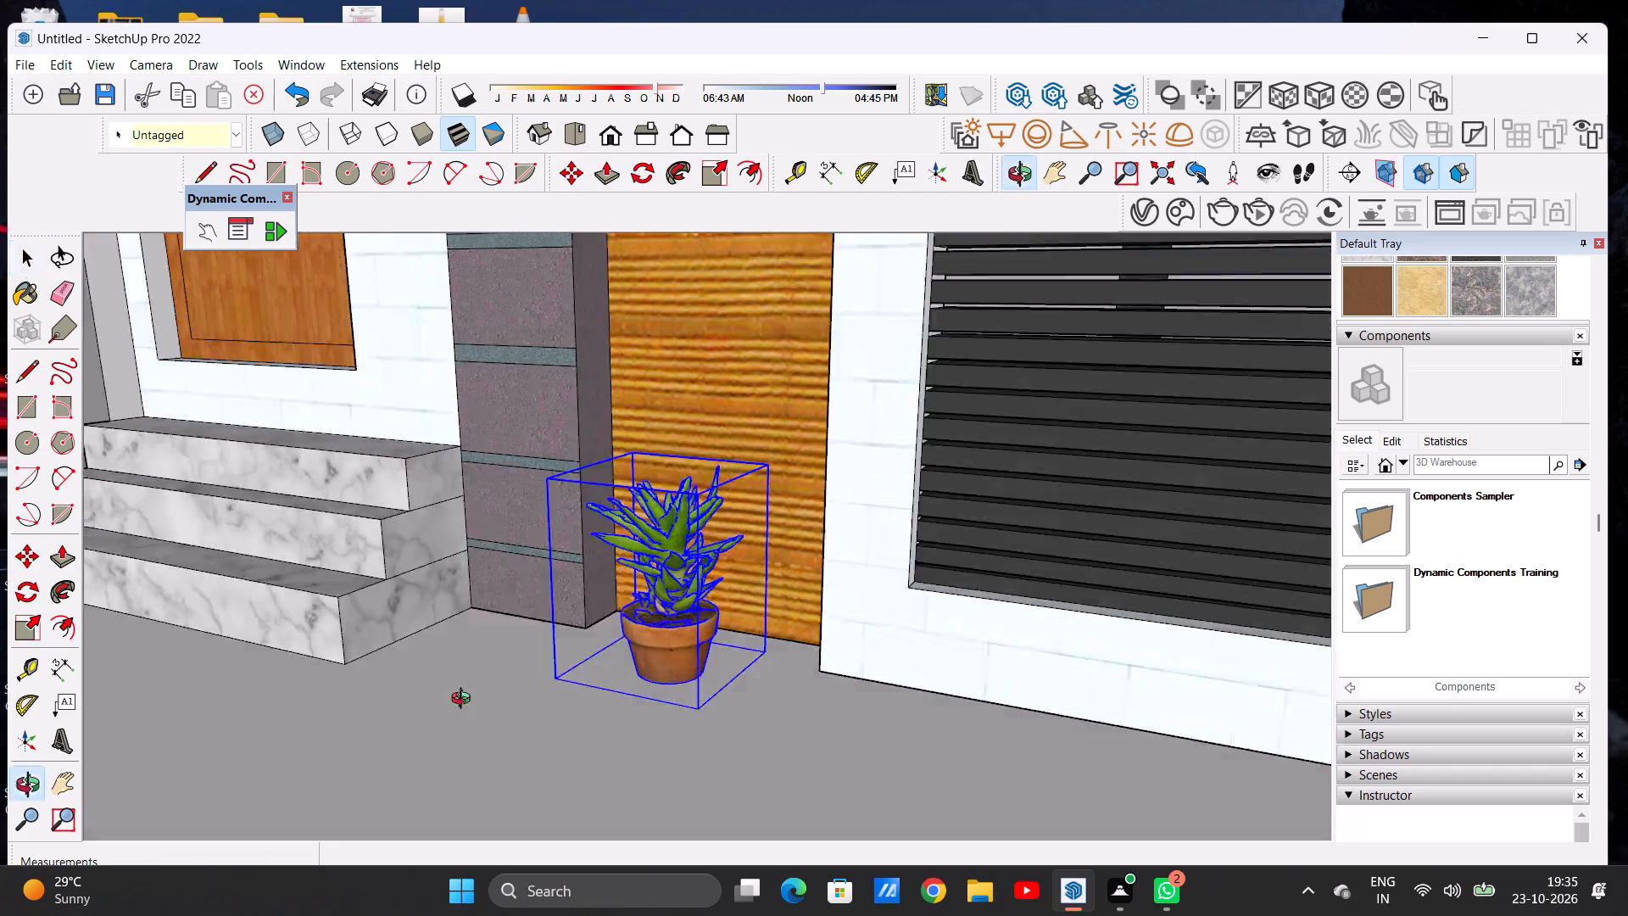
middle_click_drag(465, 701, 321, 701)
scroll(579, 671, "up", 3)
key("m")
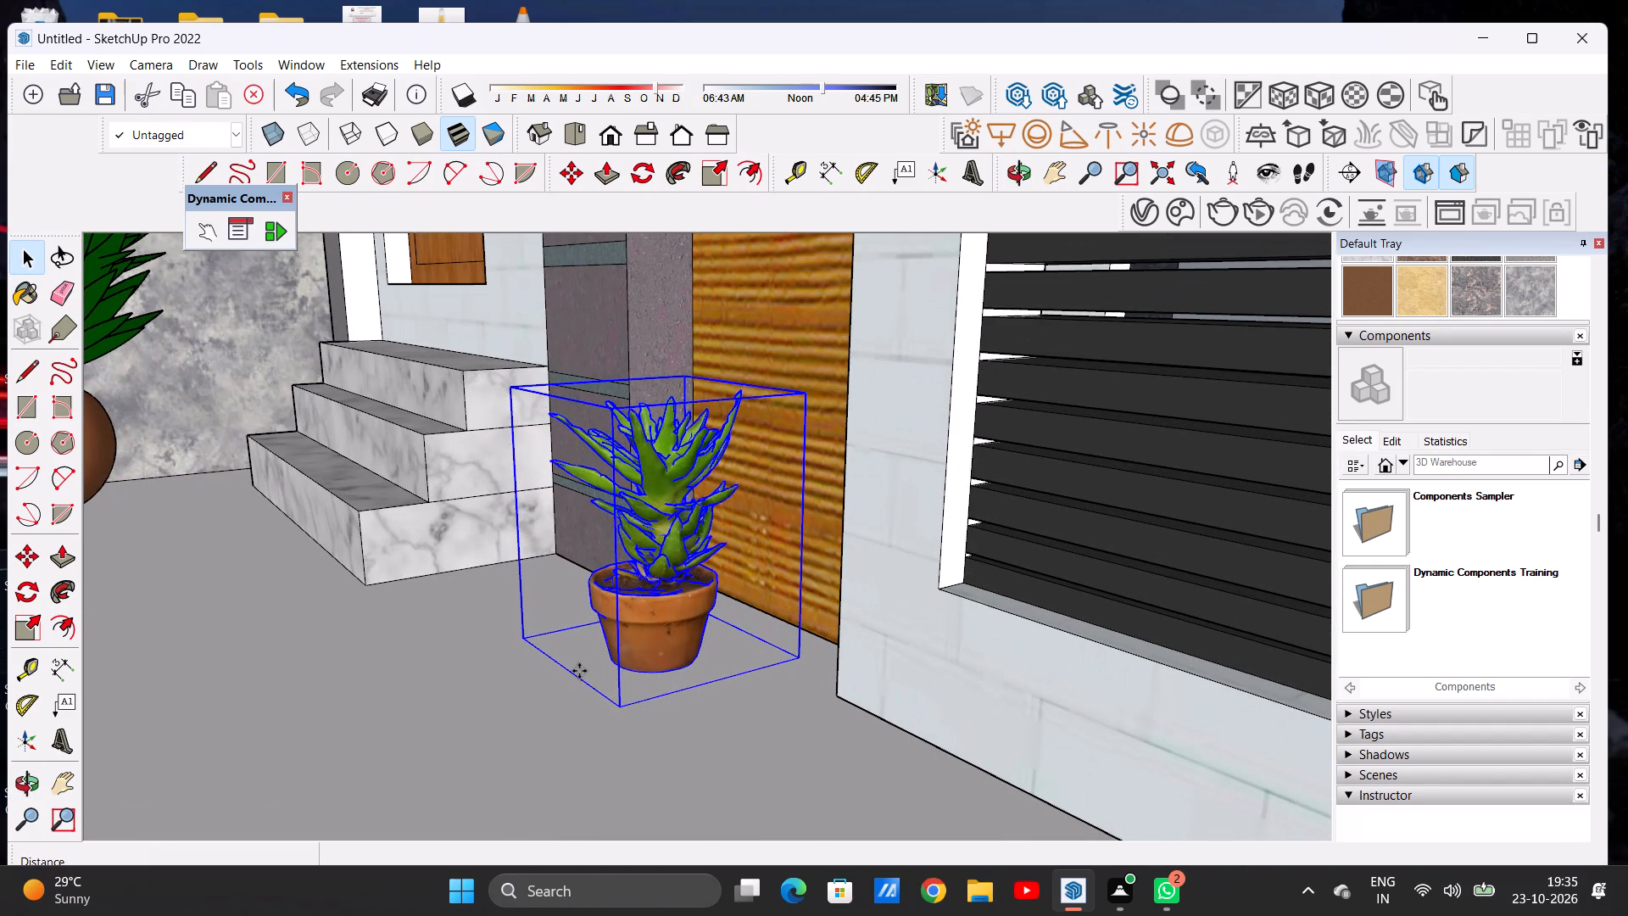
left_click(796, 659)
left_click(831, 636)
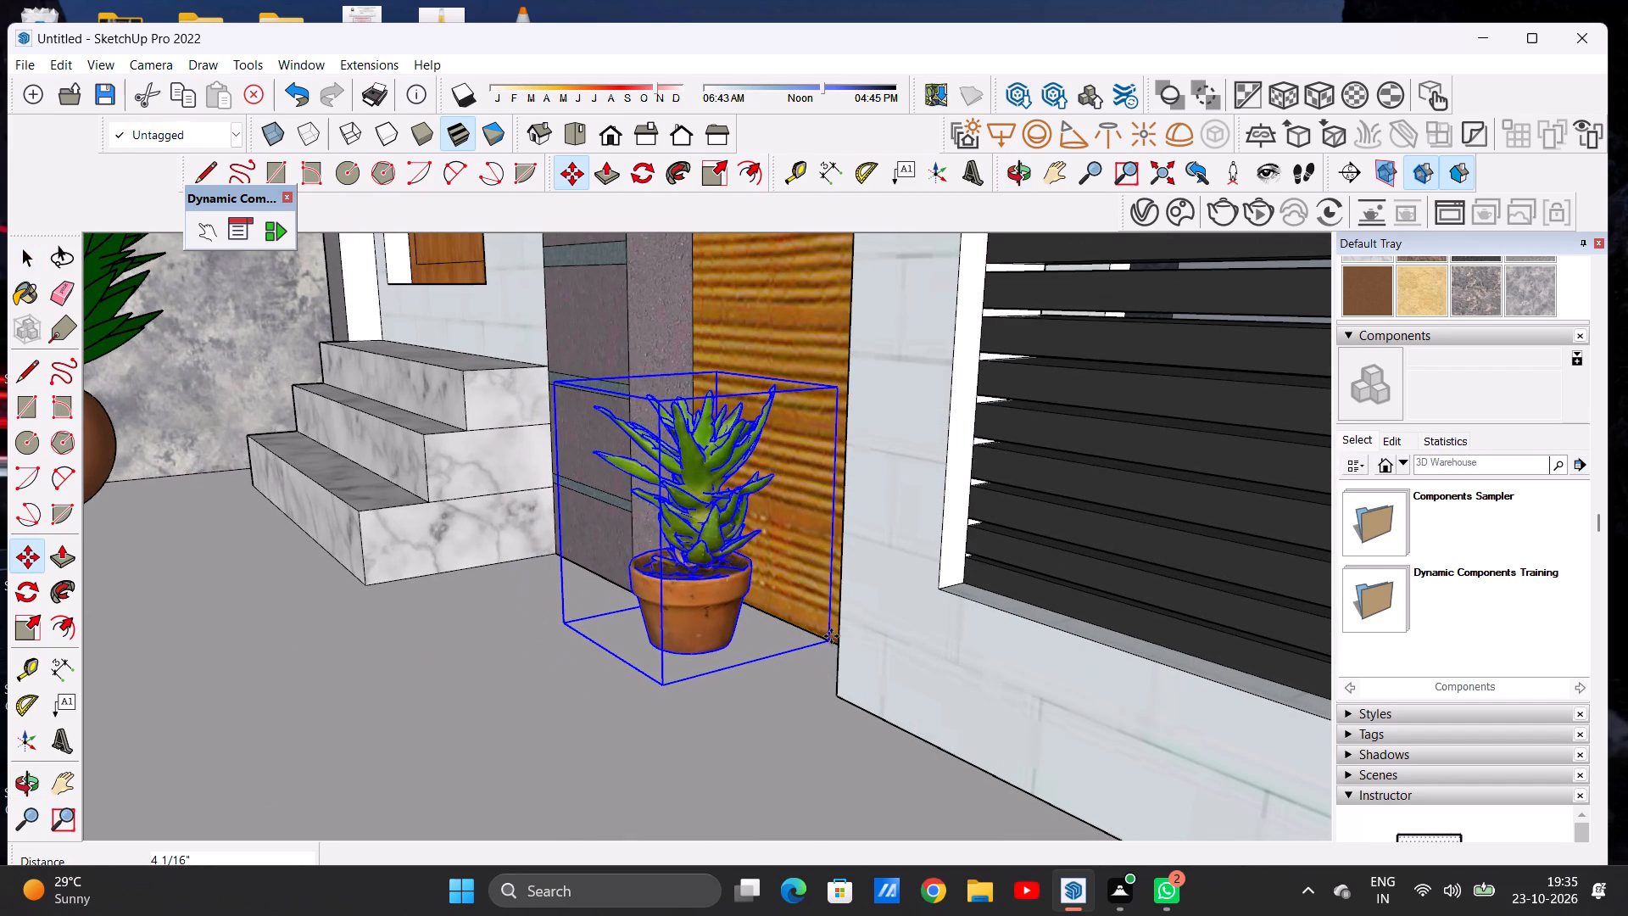
key("space")
Scale the potted succulent's height by 1.50 along the blue axis.
scroll(849, 884, "down", 5)
scroll(849, 908, "up", 1)
scroll(849, 912, "down", 7)
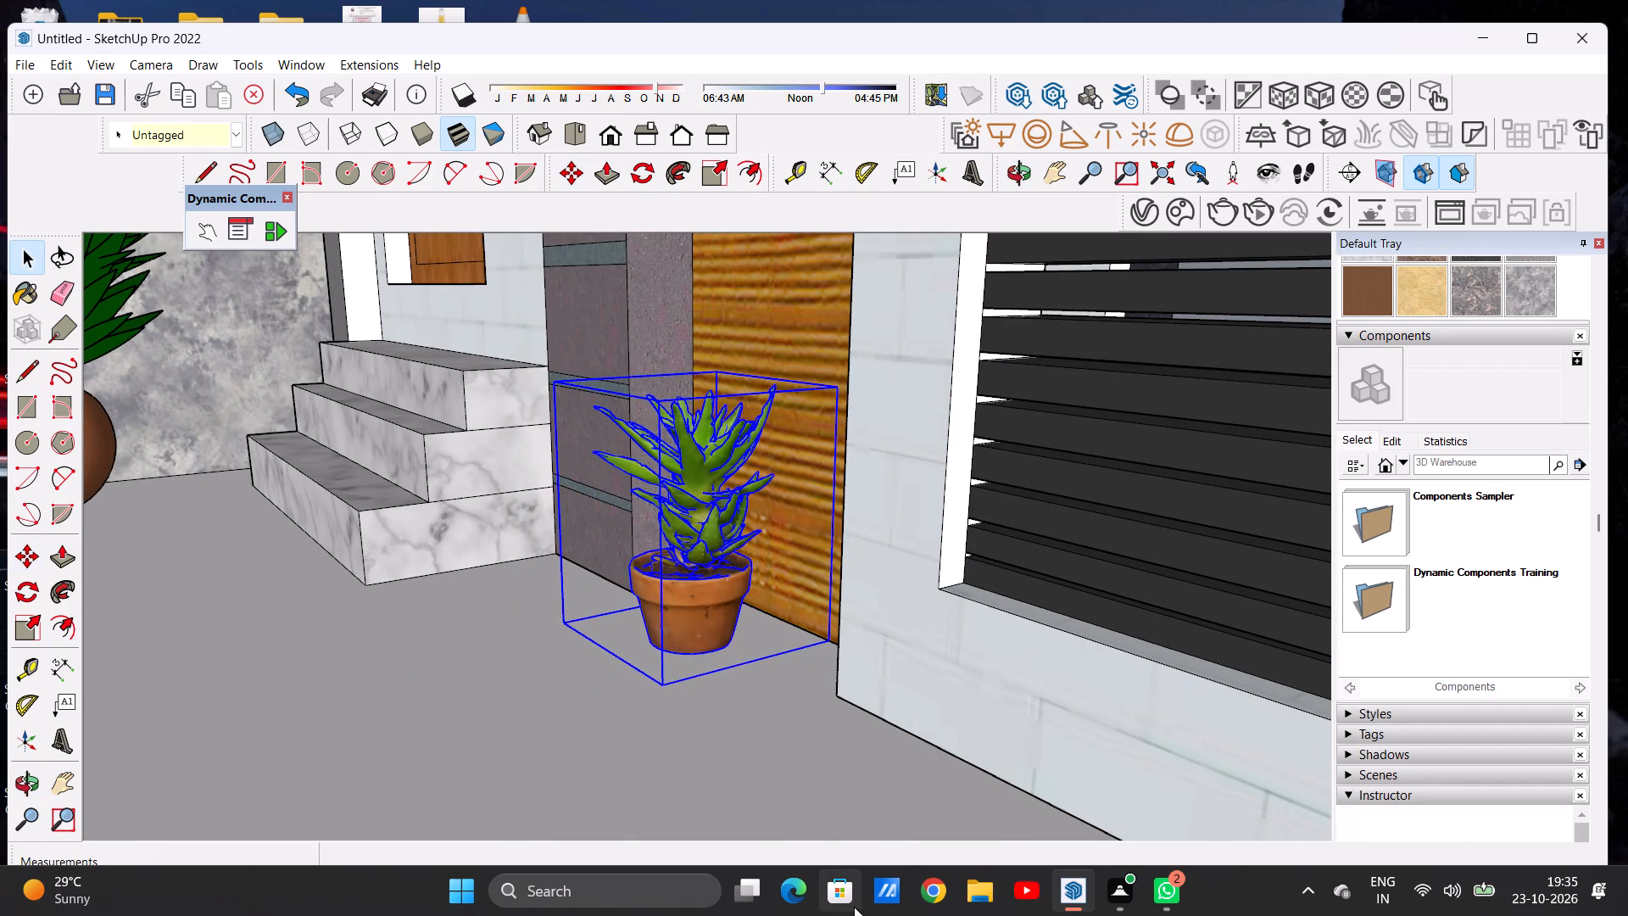
scroll(854, 907, "down", 3)
scroll(775, 749, "down", 20)
middle_click_drag(704, 691, 789, 692)
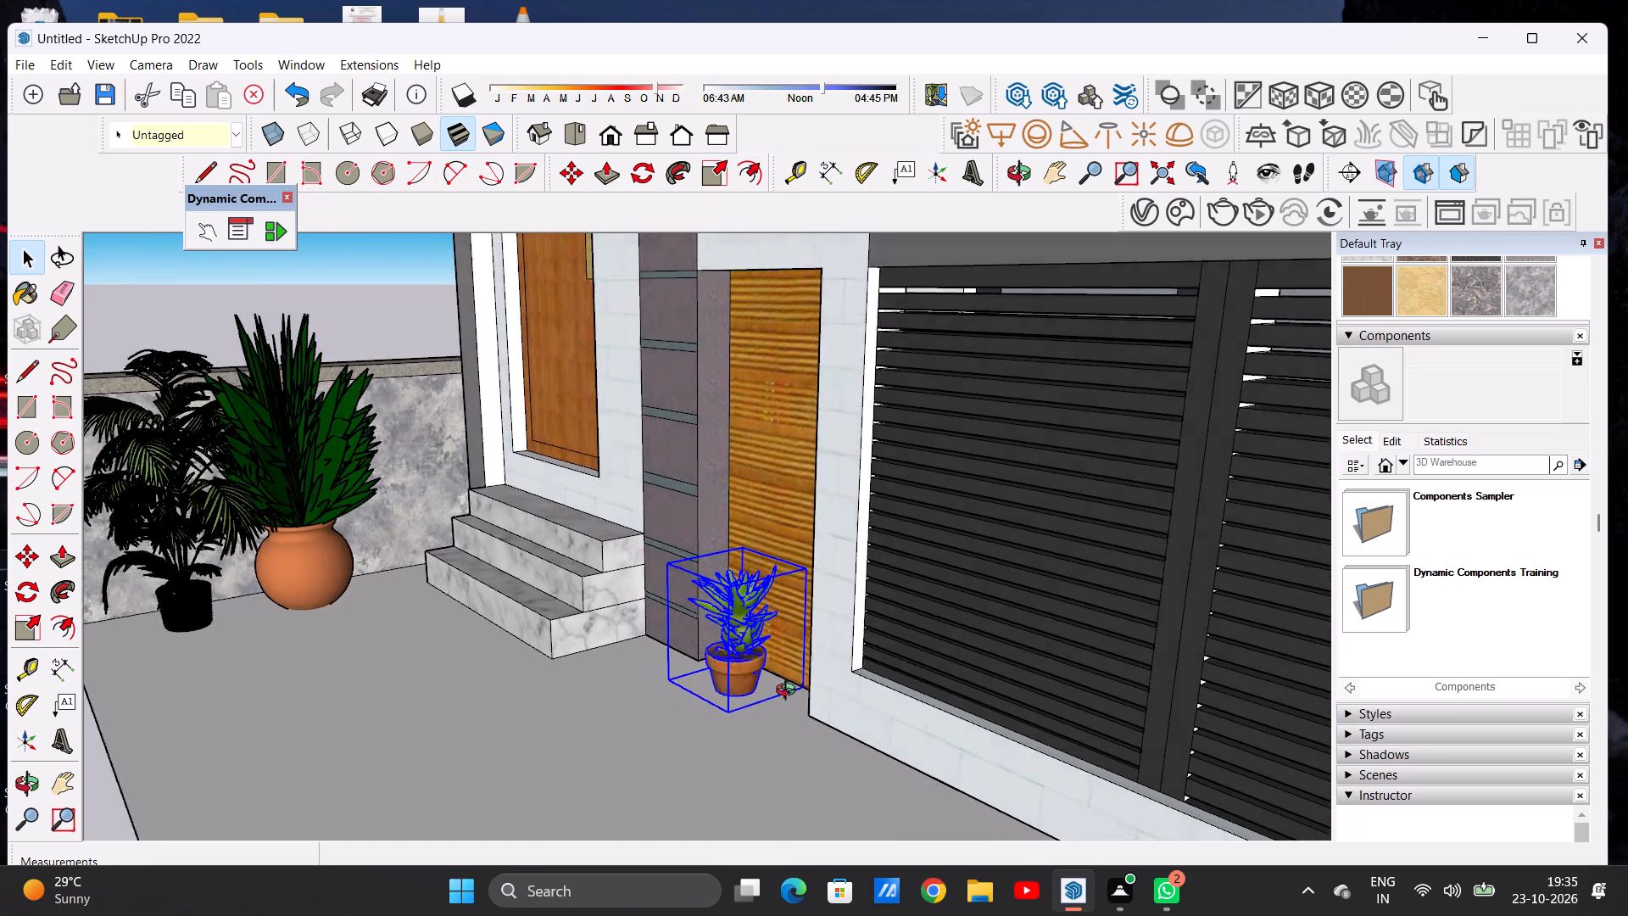
middle_click_drag(789, 692, 867, 684)
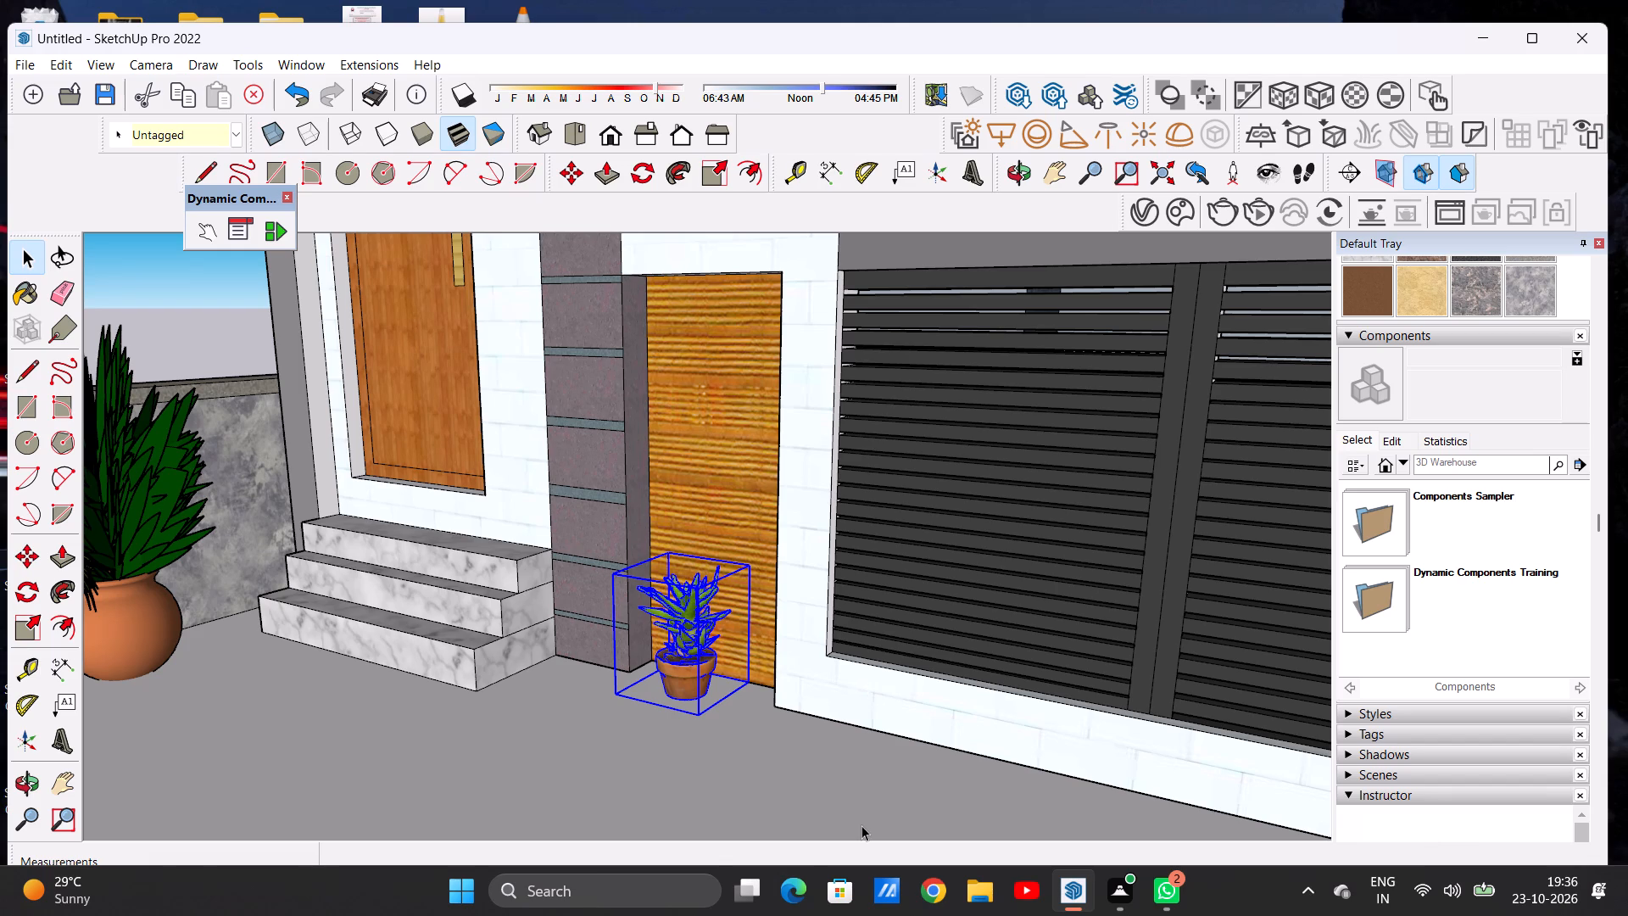
scroll(791, 745, "down", 4)
scroll(733, 659, "up", 5)
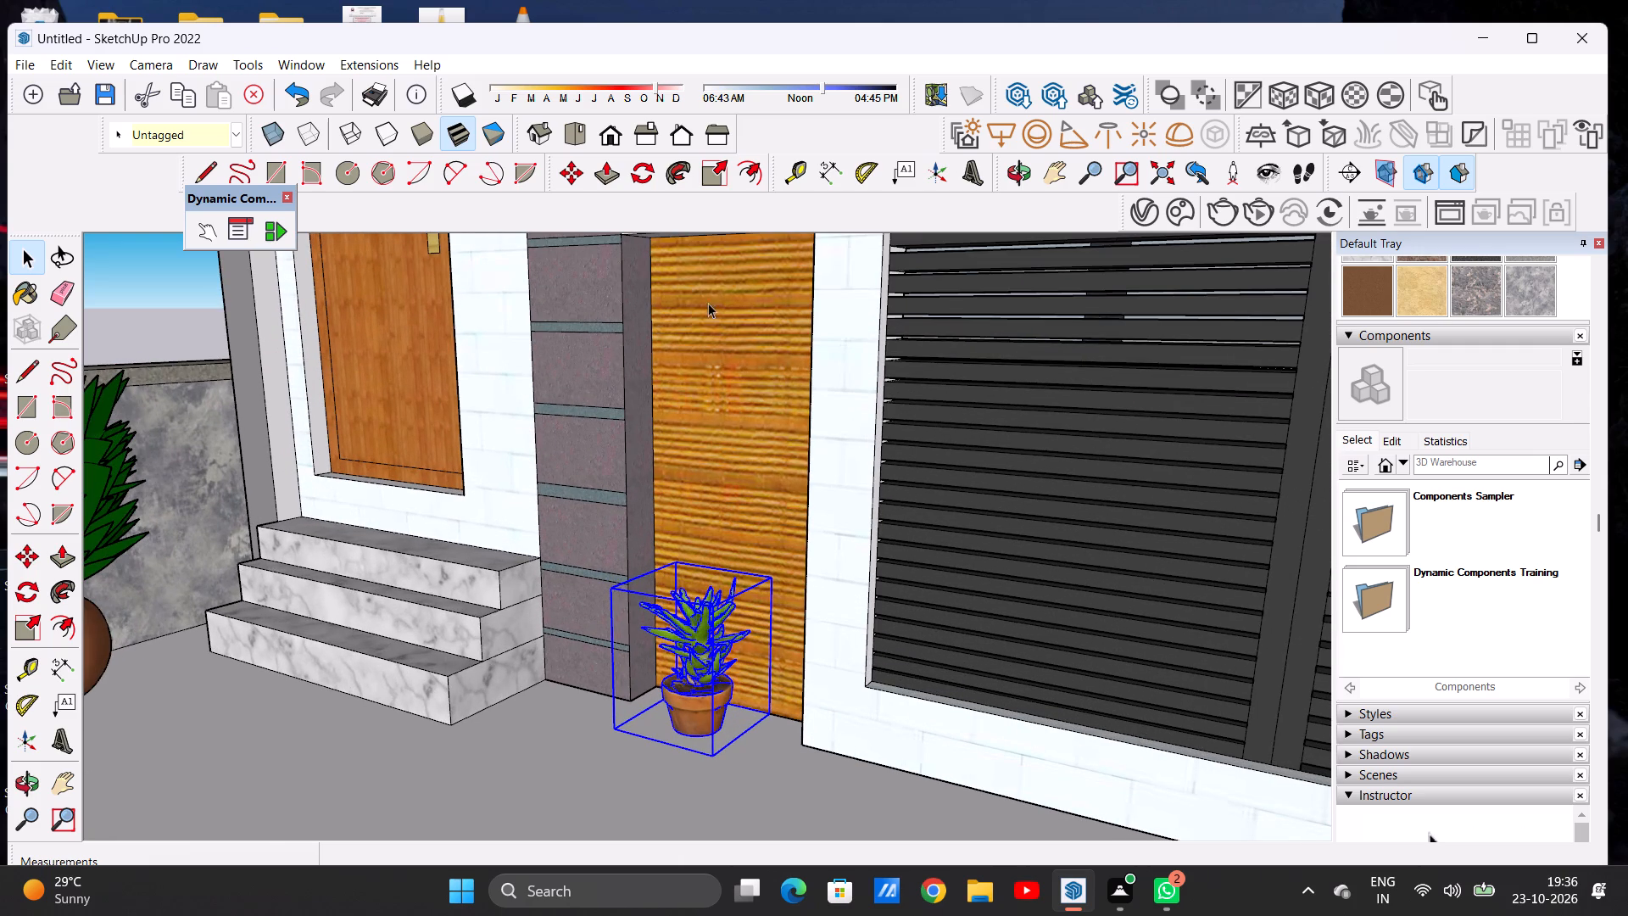
left_click(716, 181)
scroll(709, 584, "up", 3)
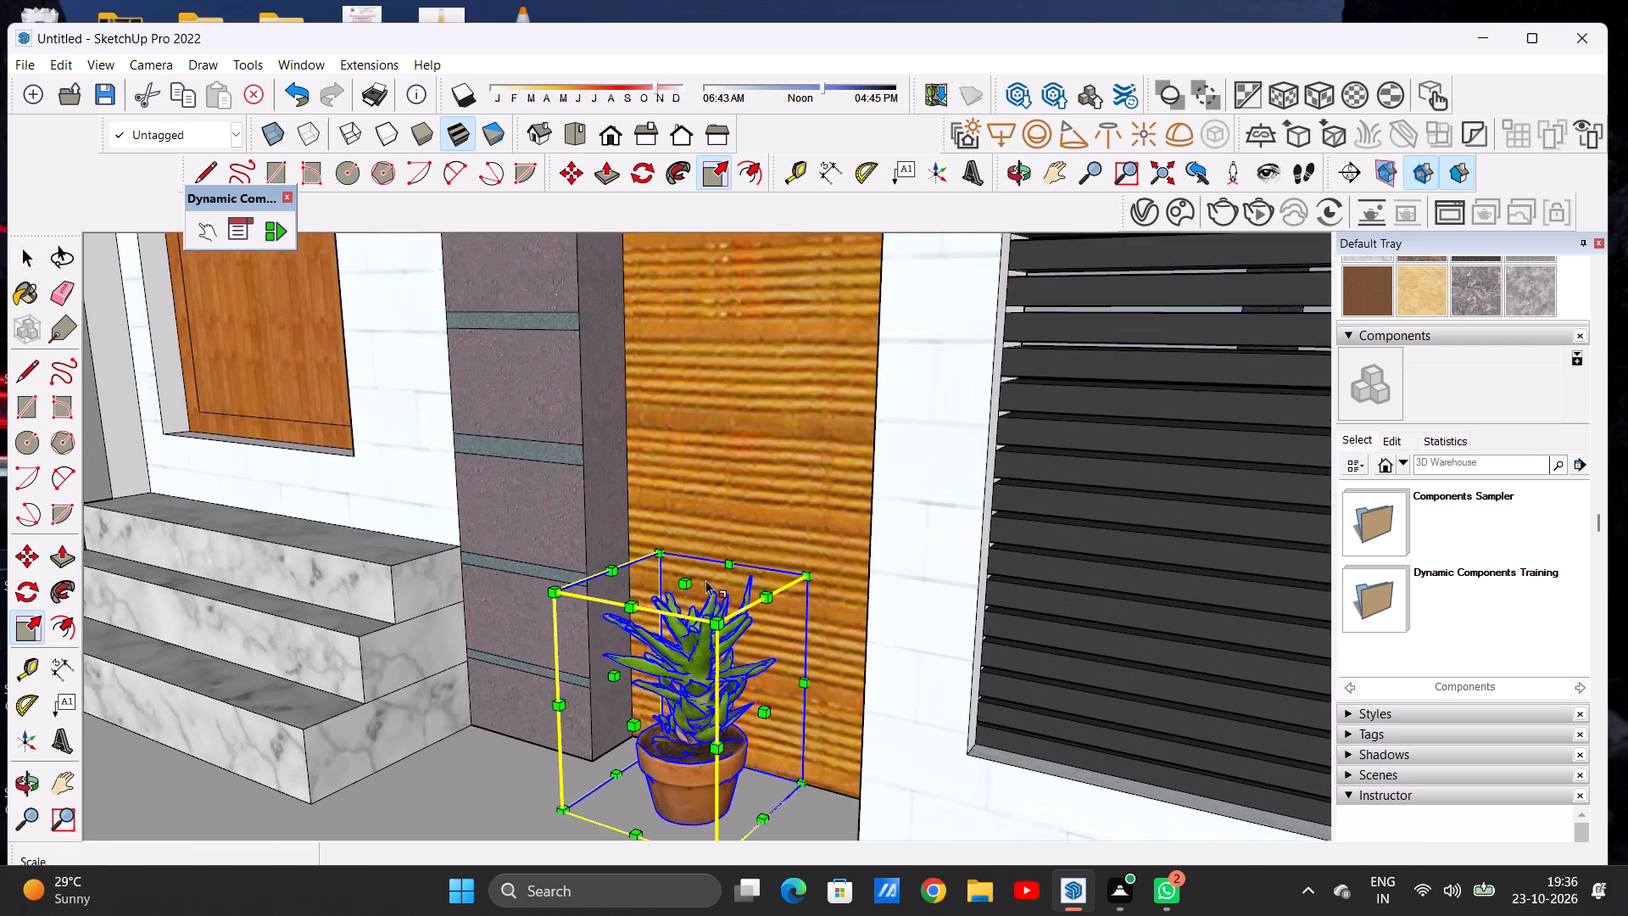
scroll(705, 580, "up", 2)
left_click(684, 578)
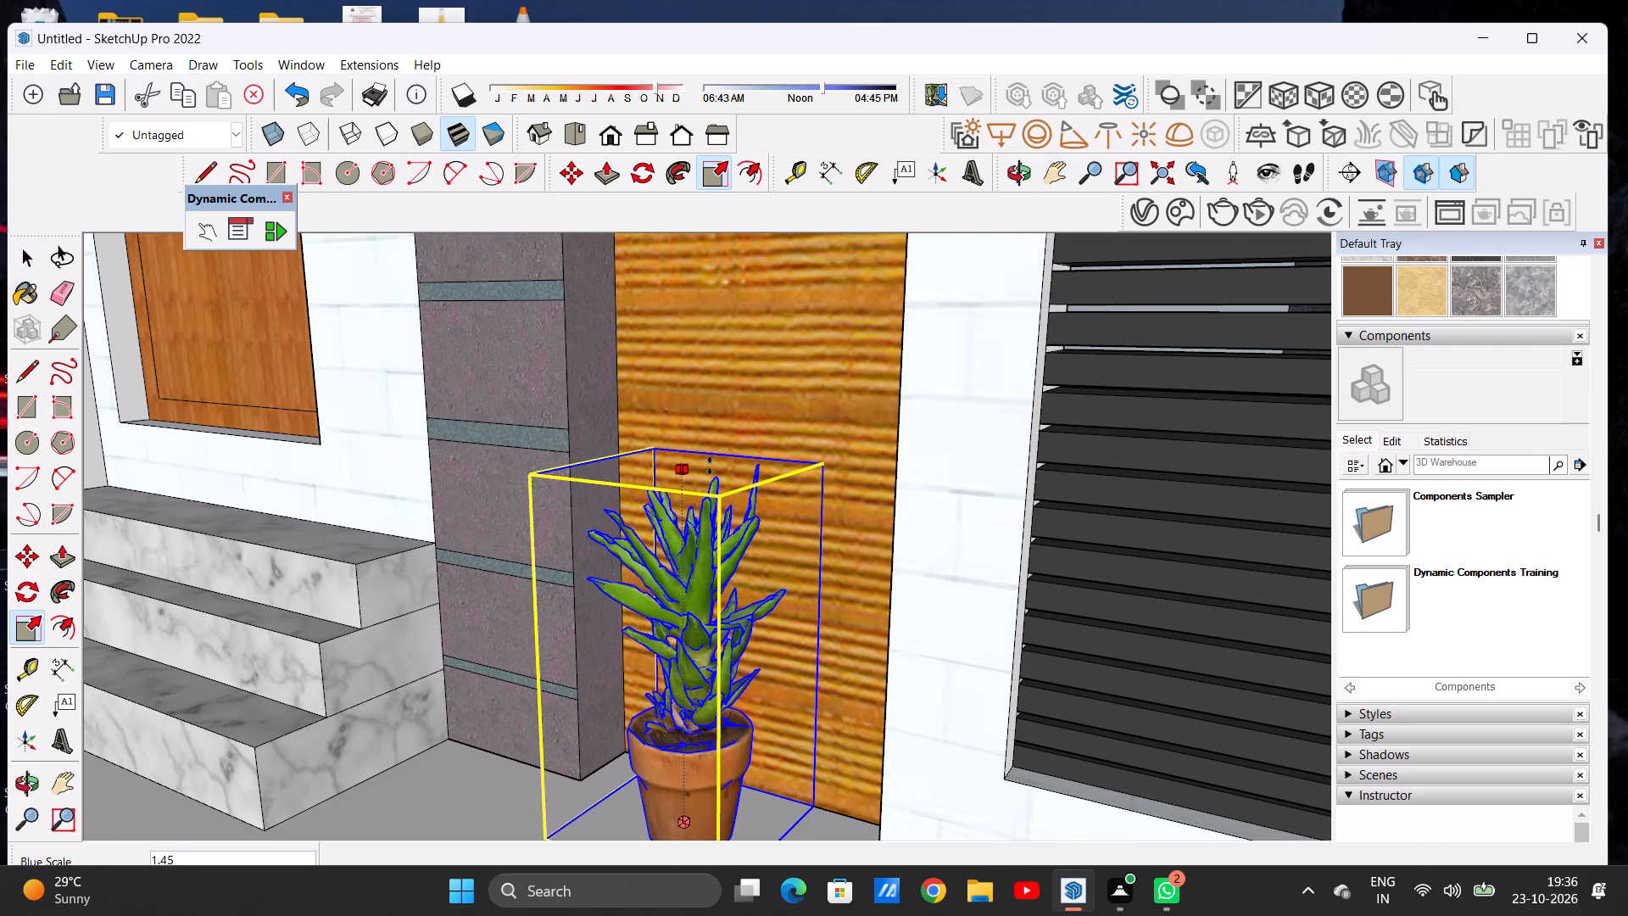
left_click(711, 465)
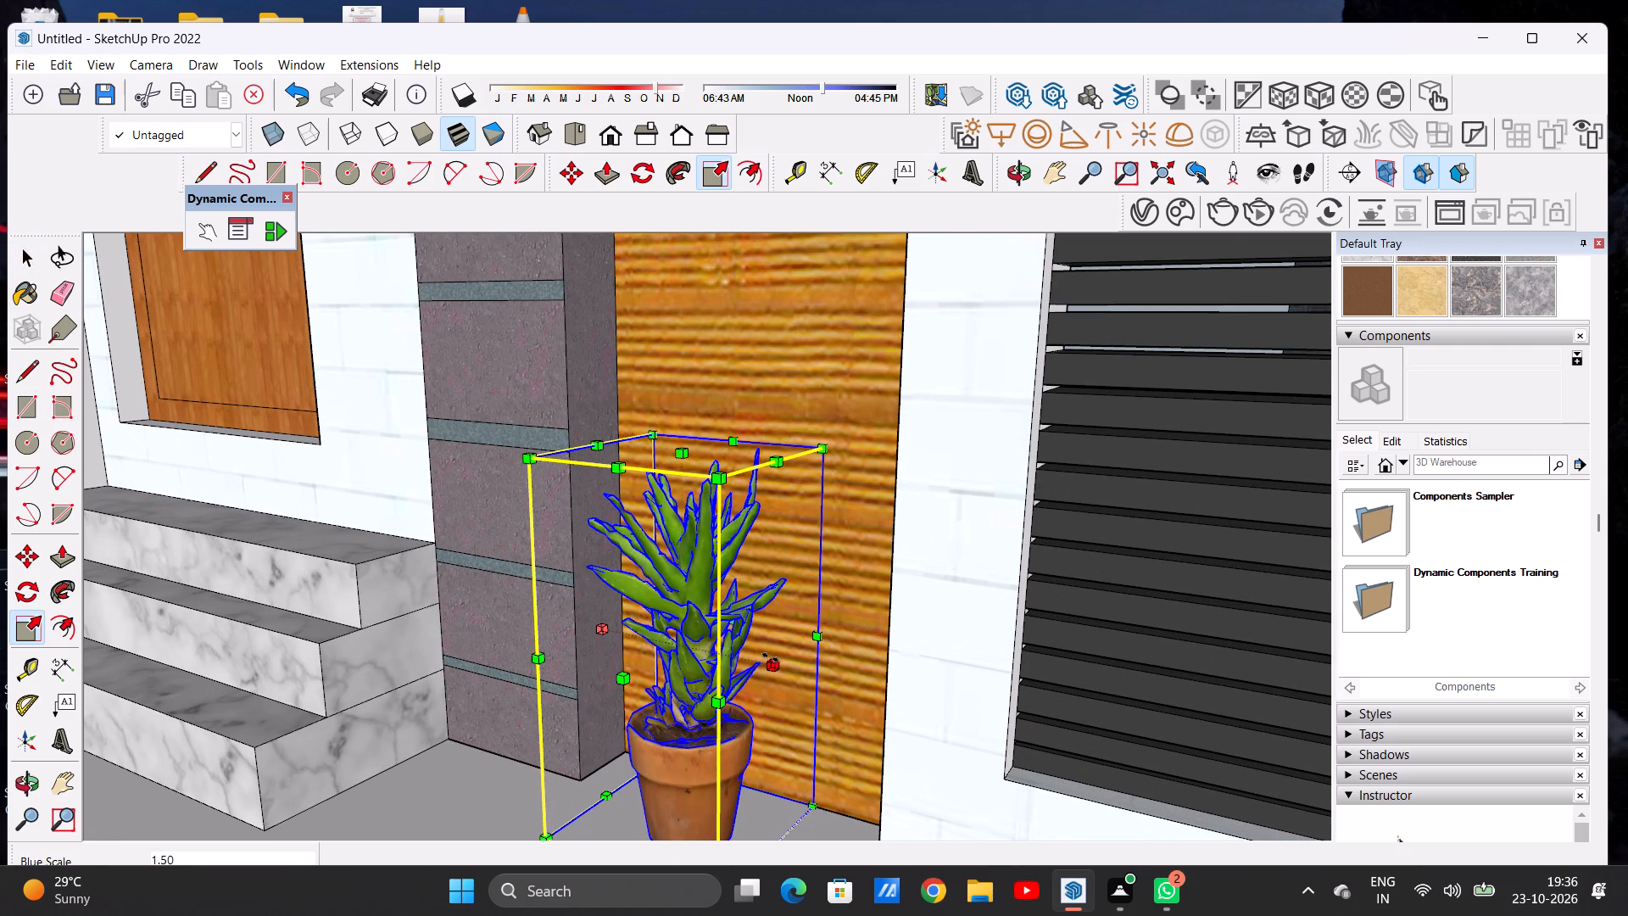
Scale the potted succulent's width by 1.30 along the red axis and deselect it.
left_click(771, 657)
left_click(833, 679)
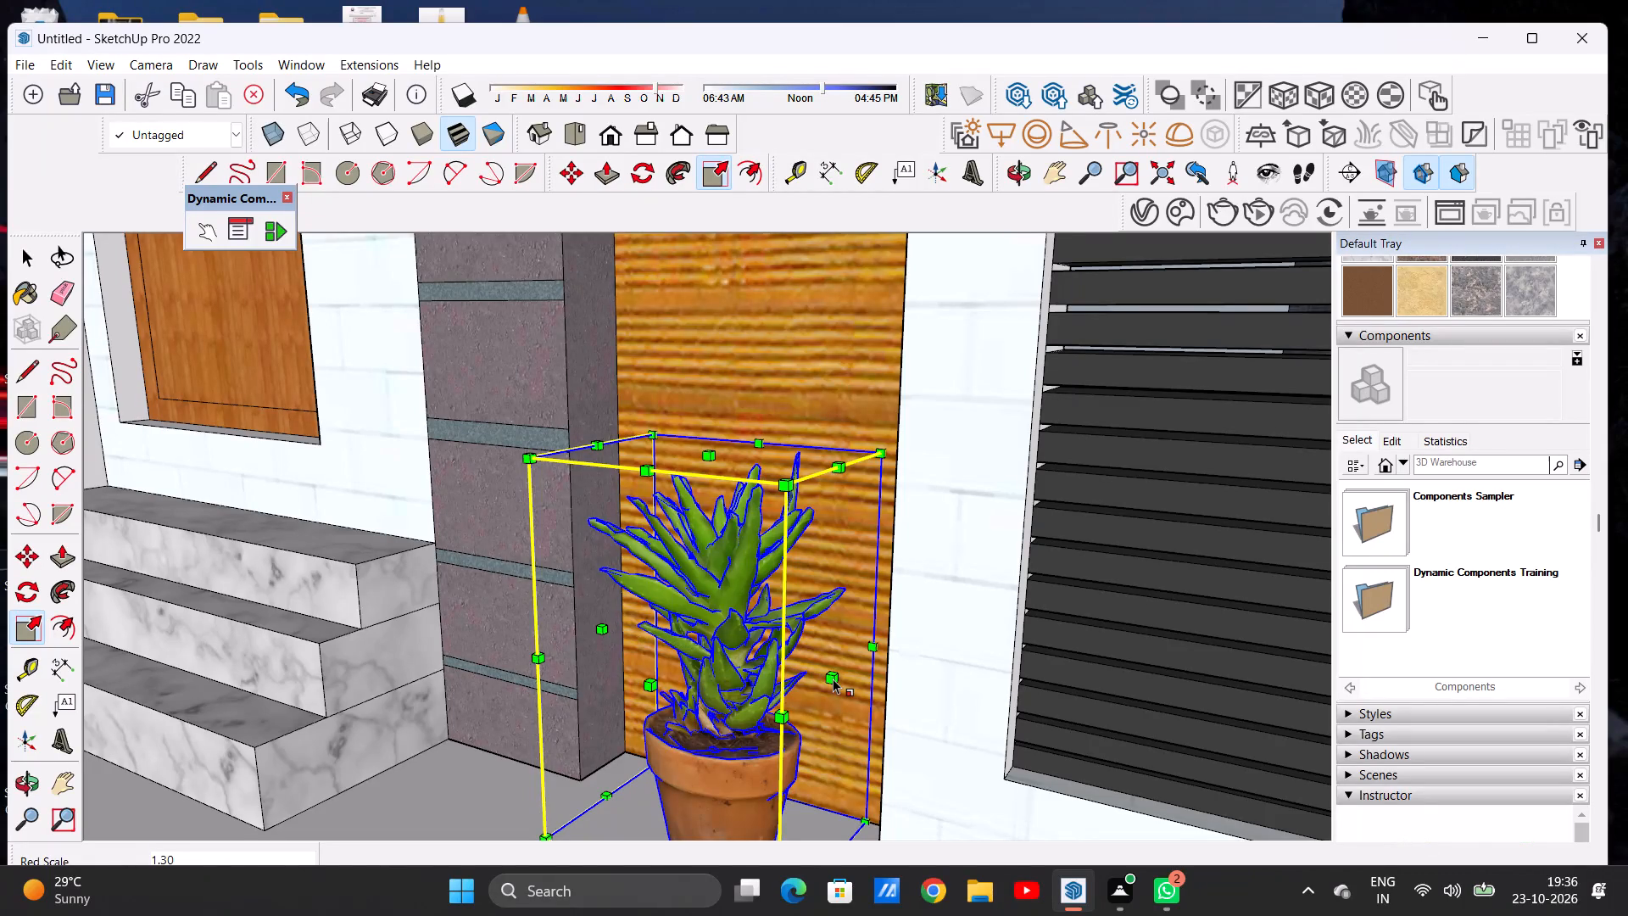
key("space")
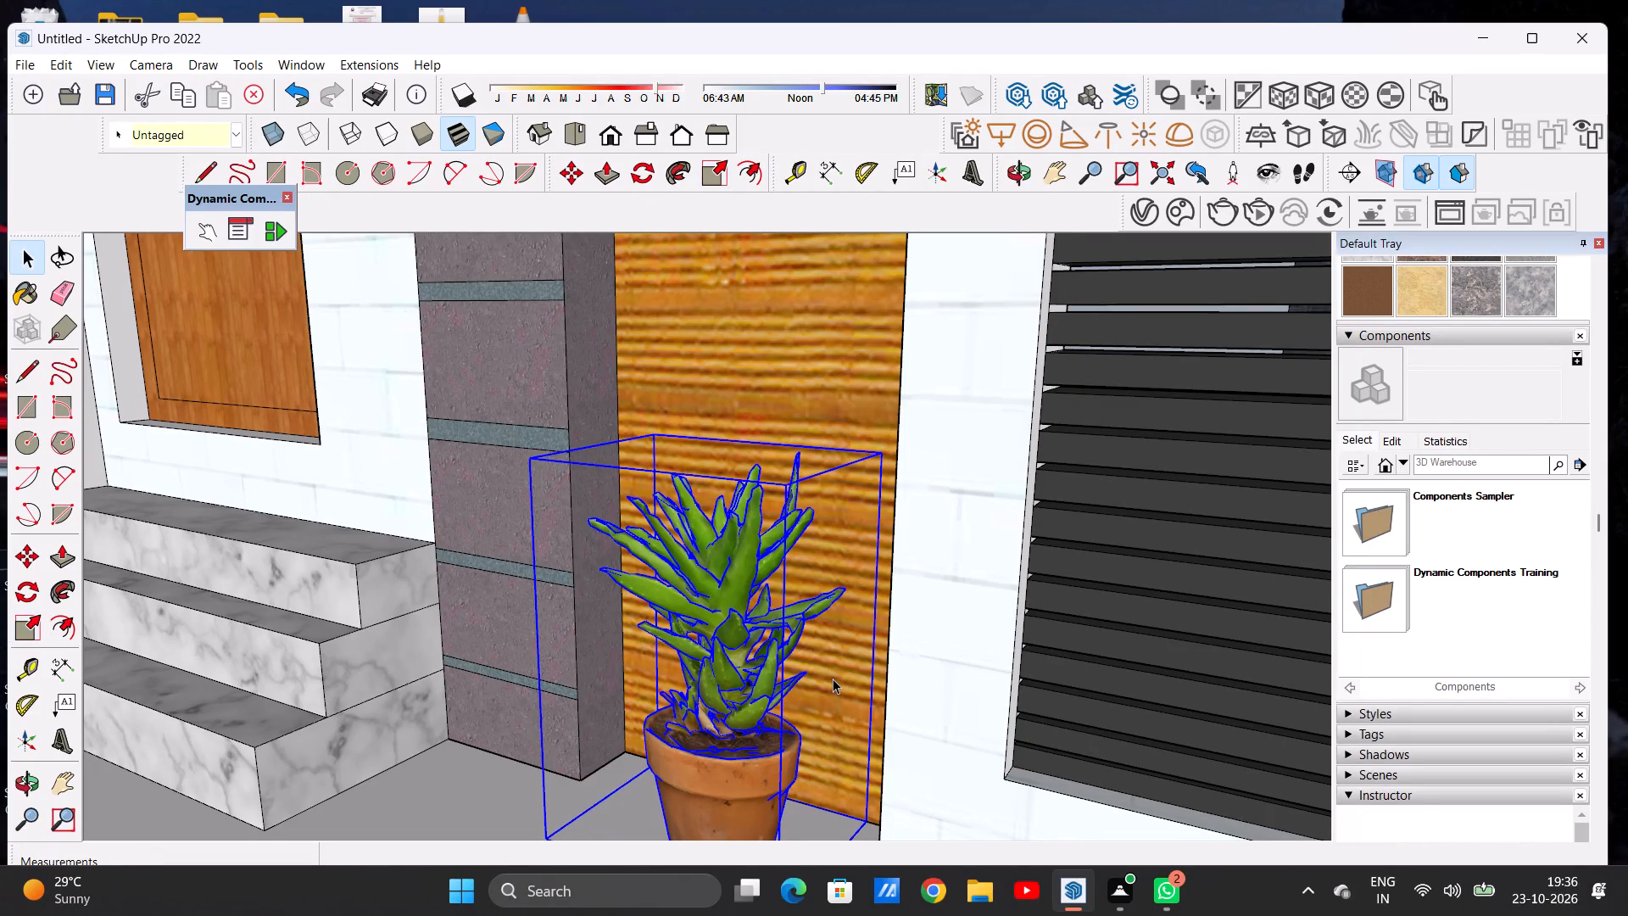
scroll(813, 648, "down", 15)
scroll(796, 606, "up", 1)
scroll(796, 606, "down", 9)
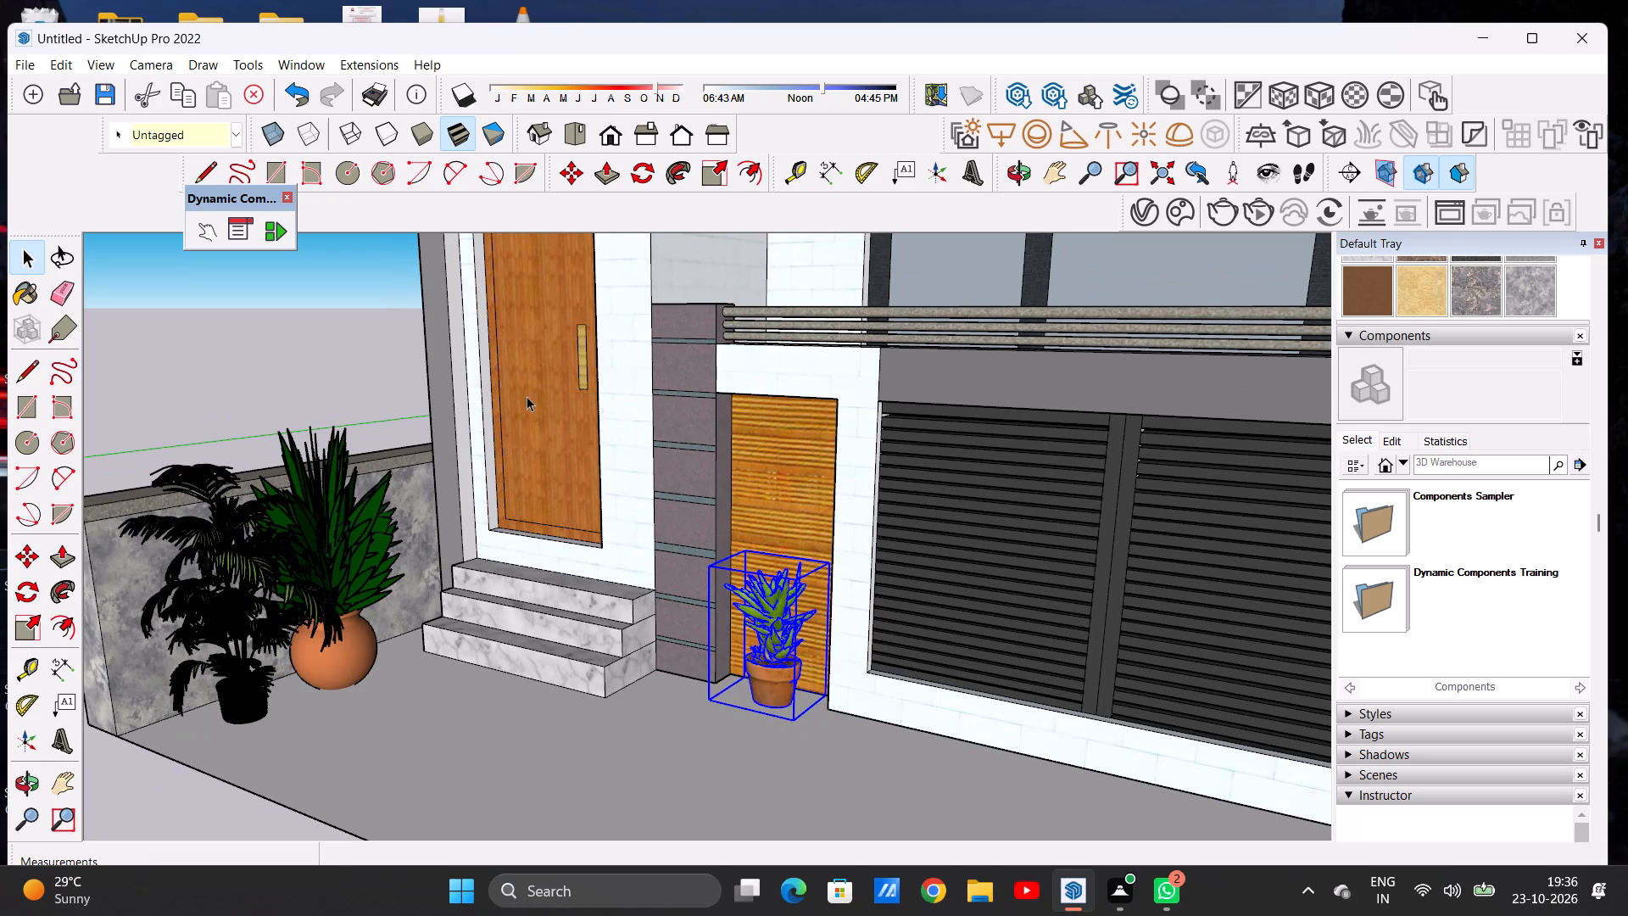
left_click(390, 382)
Outline a floor patch around the succulent with lines about 3' 3 11/16" from the bottom step's corner and 1' 5 3/4" back to the white wall's corner.
scroll(709, 556, "down", 5)
middle_click_drag(704, 614, 809, 614)
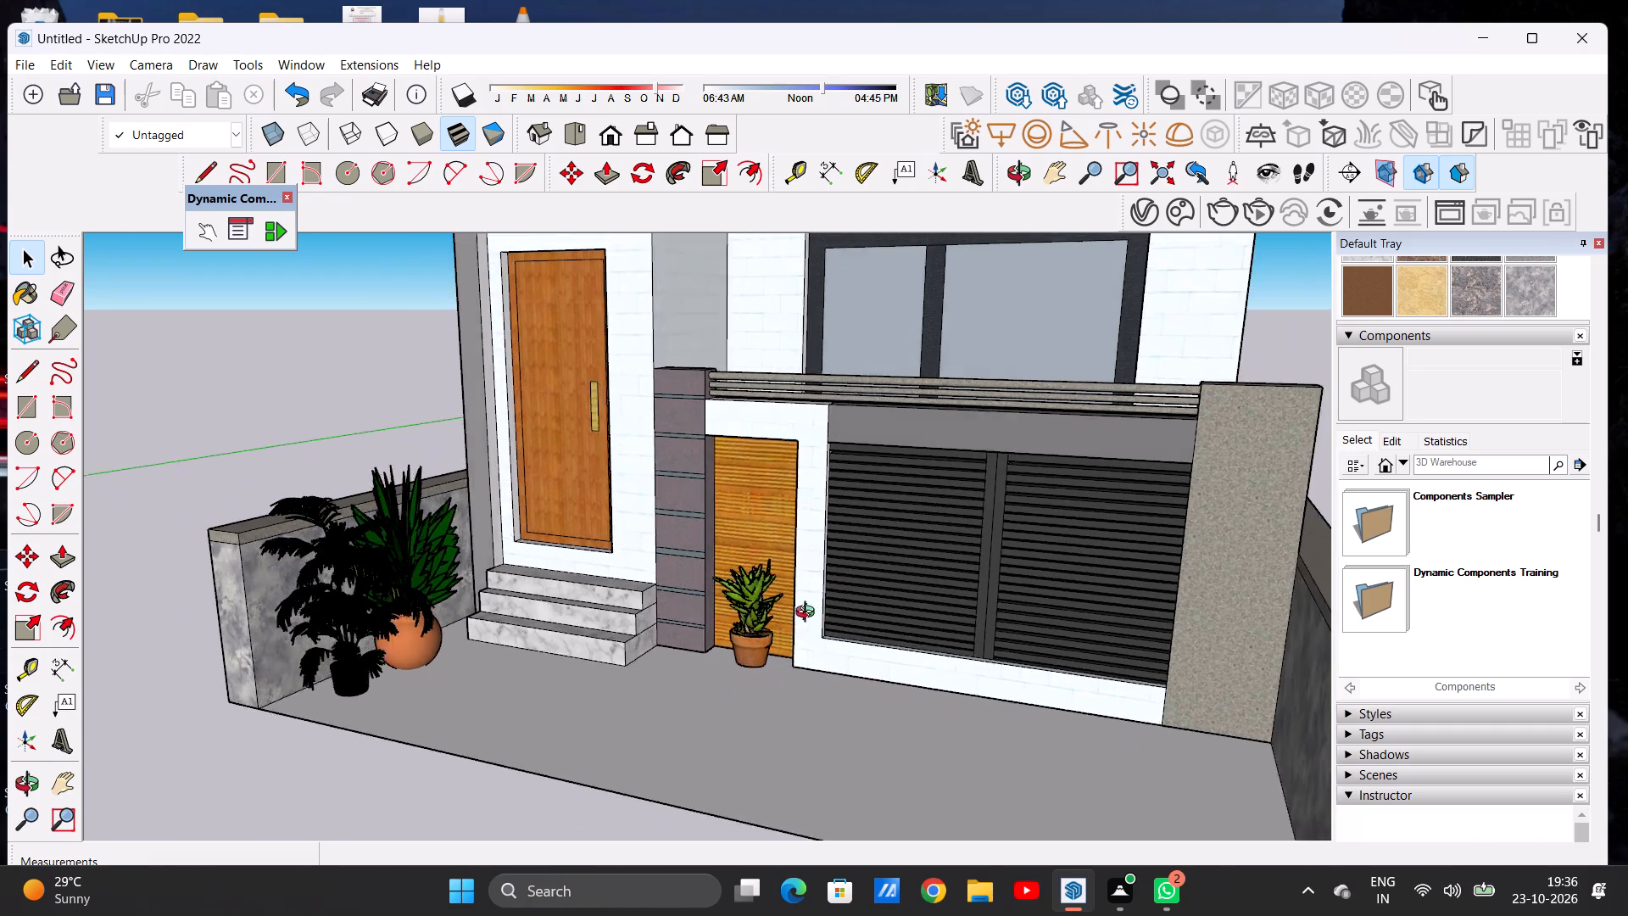
middle_click_drag(809, 614, 916, 605)
scroll(743, 612, "down", 8)
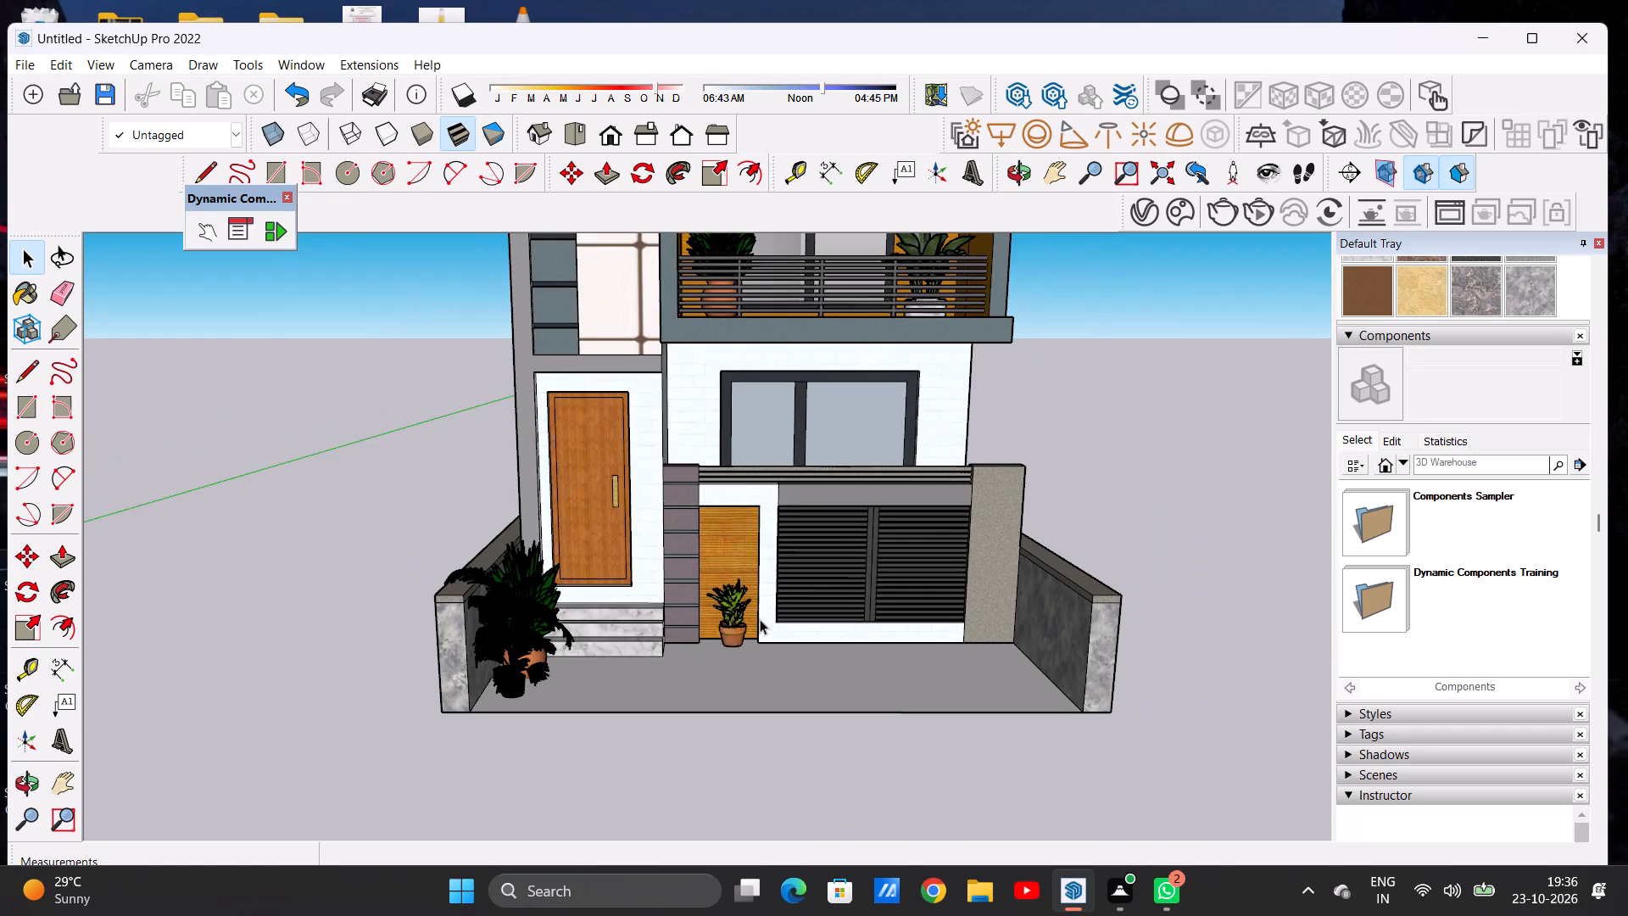
scroll(760, 619, "up", 12)
middle_click_drag(769, 663, 659, 726)
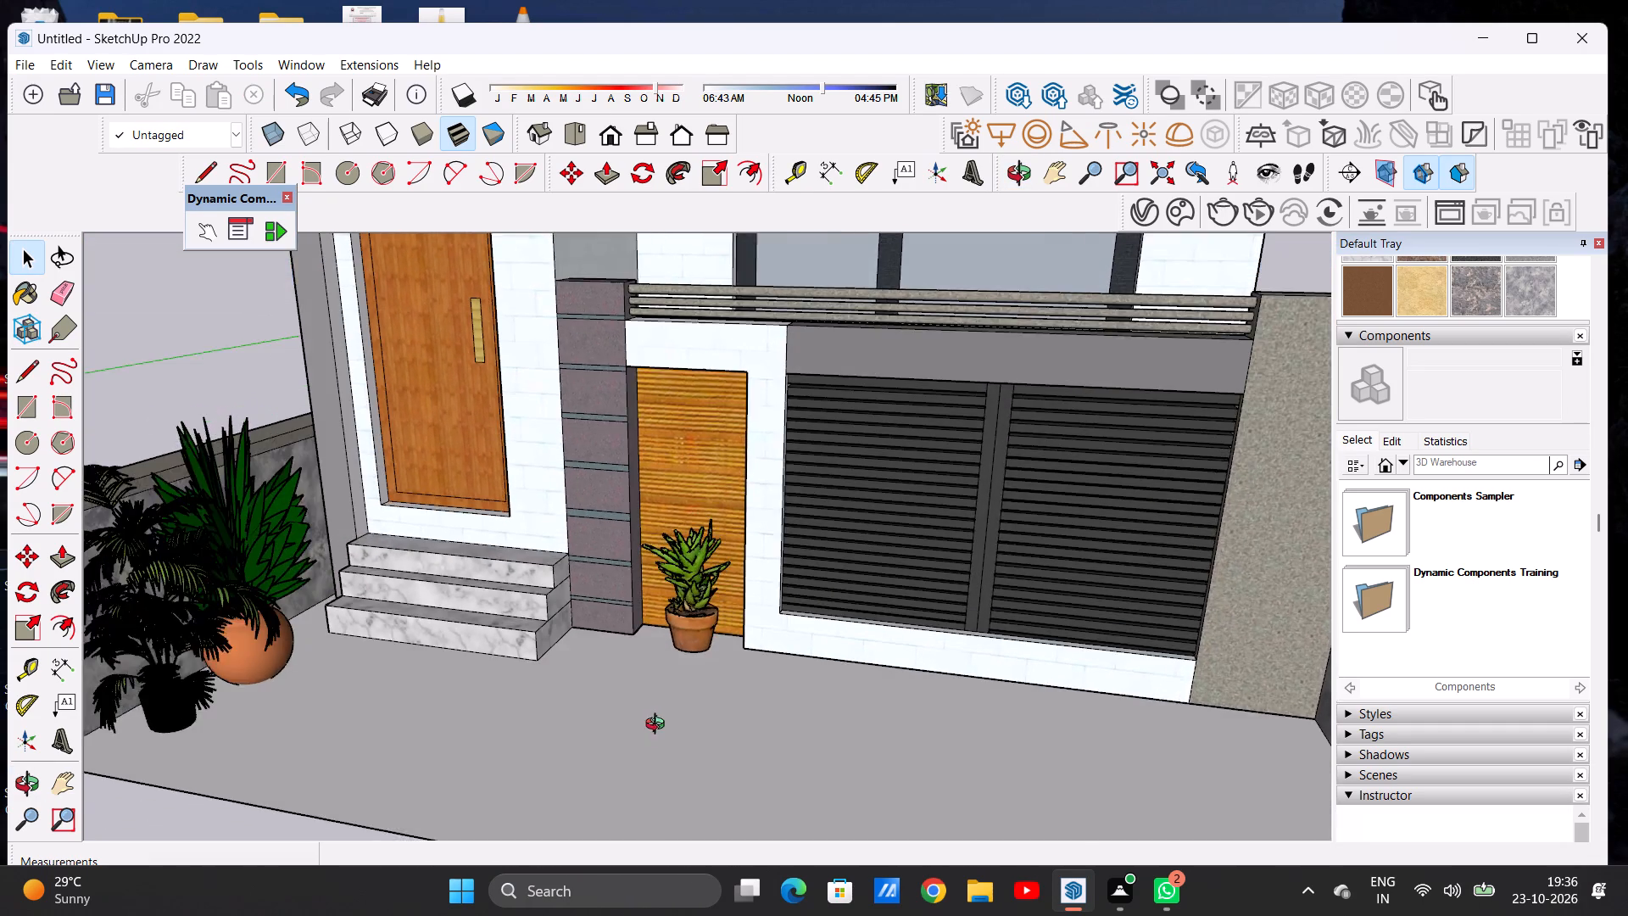
middle_click_drag(659, 726, 661, 754)
scroll(650, 695, "up", 6)
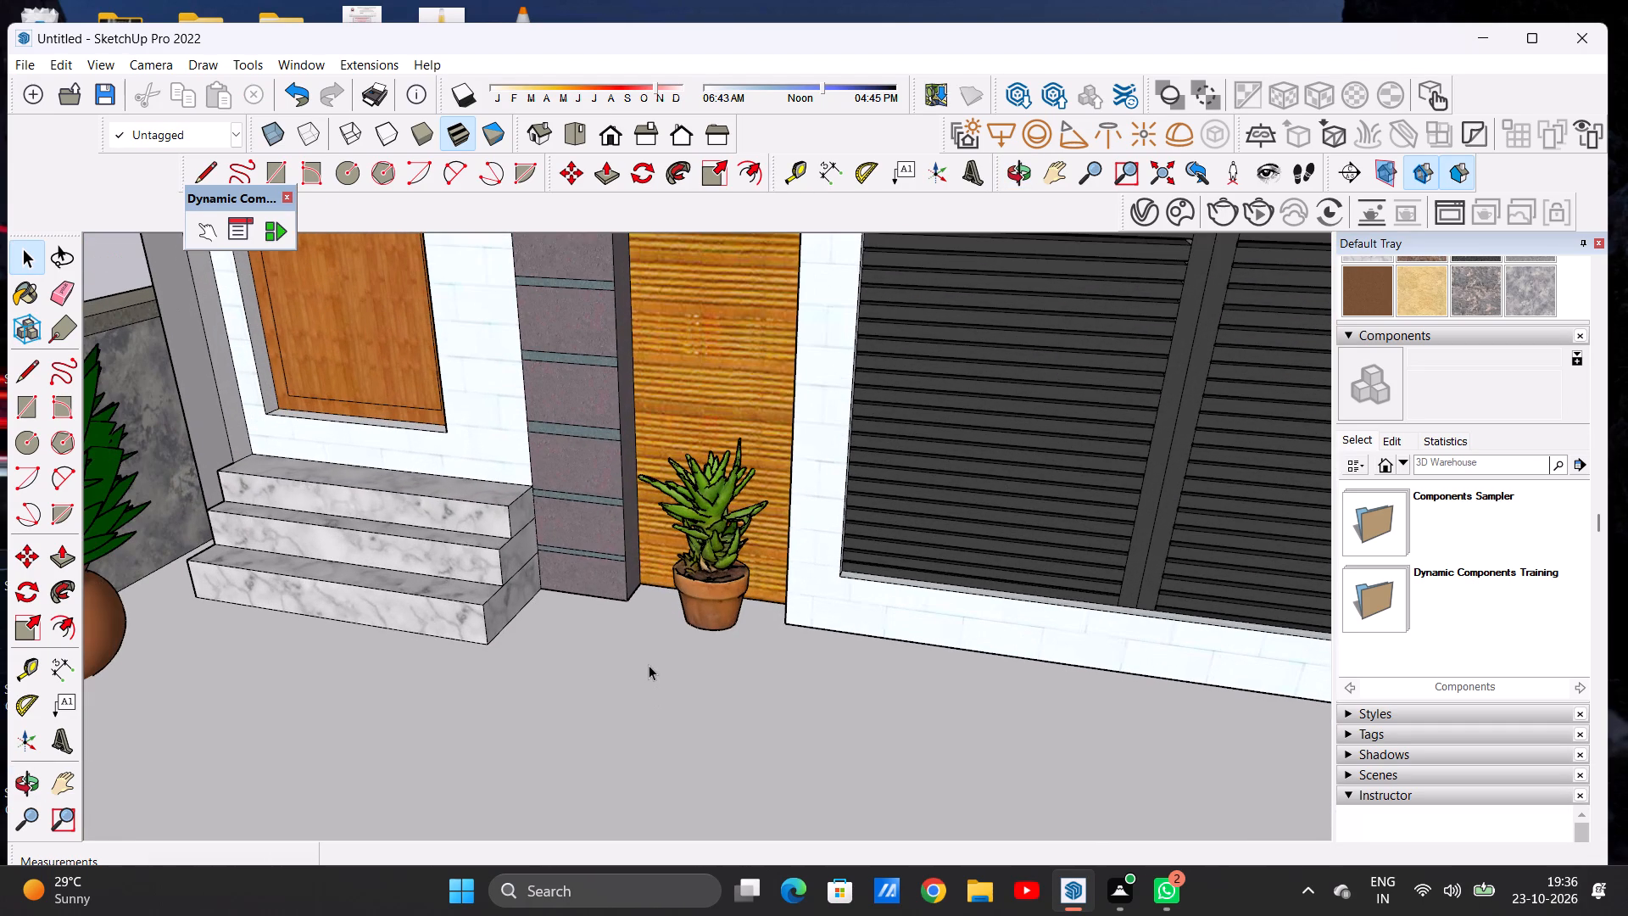
key("l")
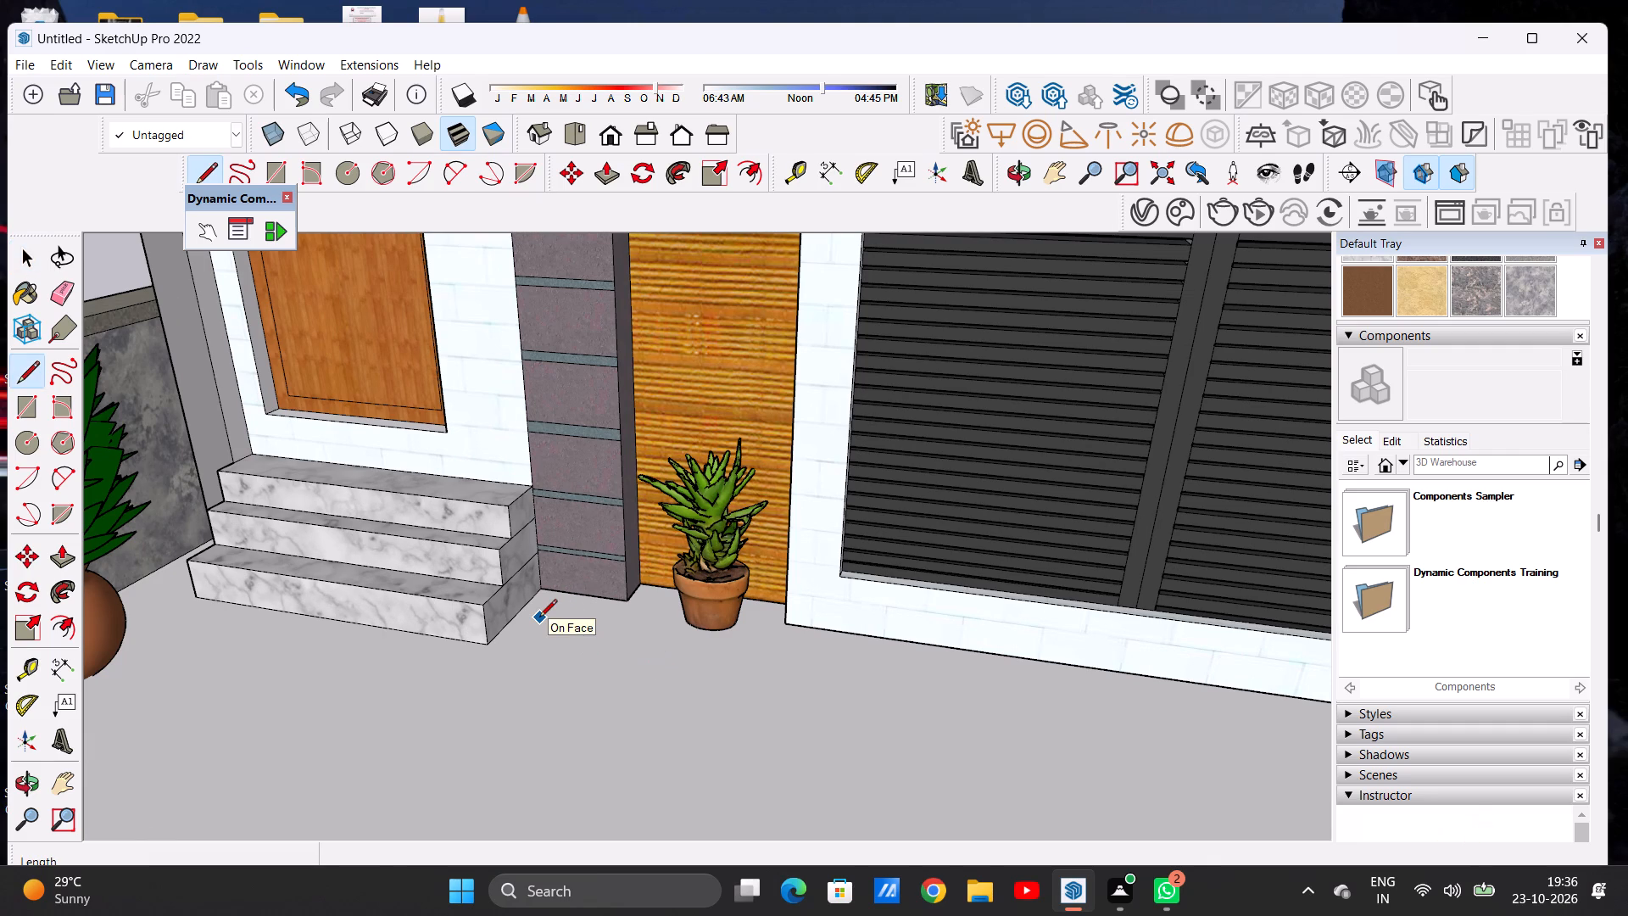
left_click(489, 645)
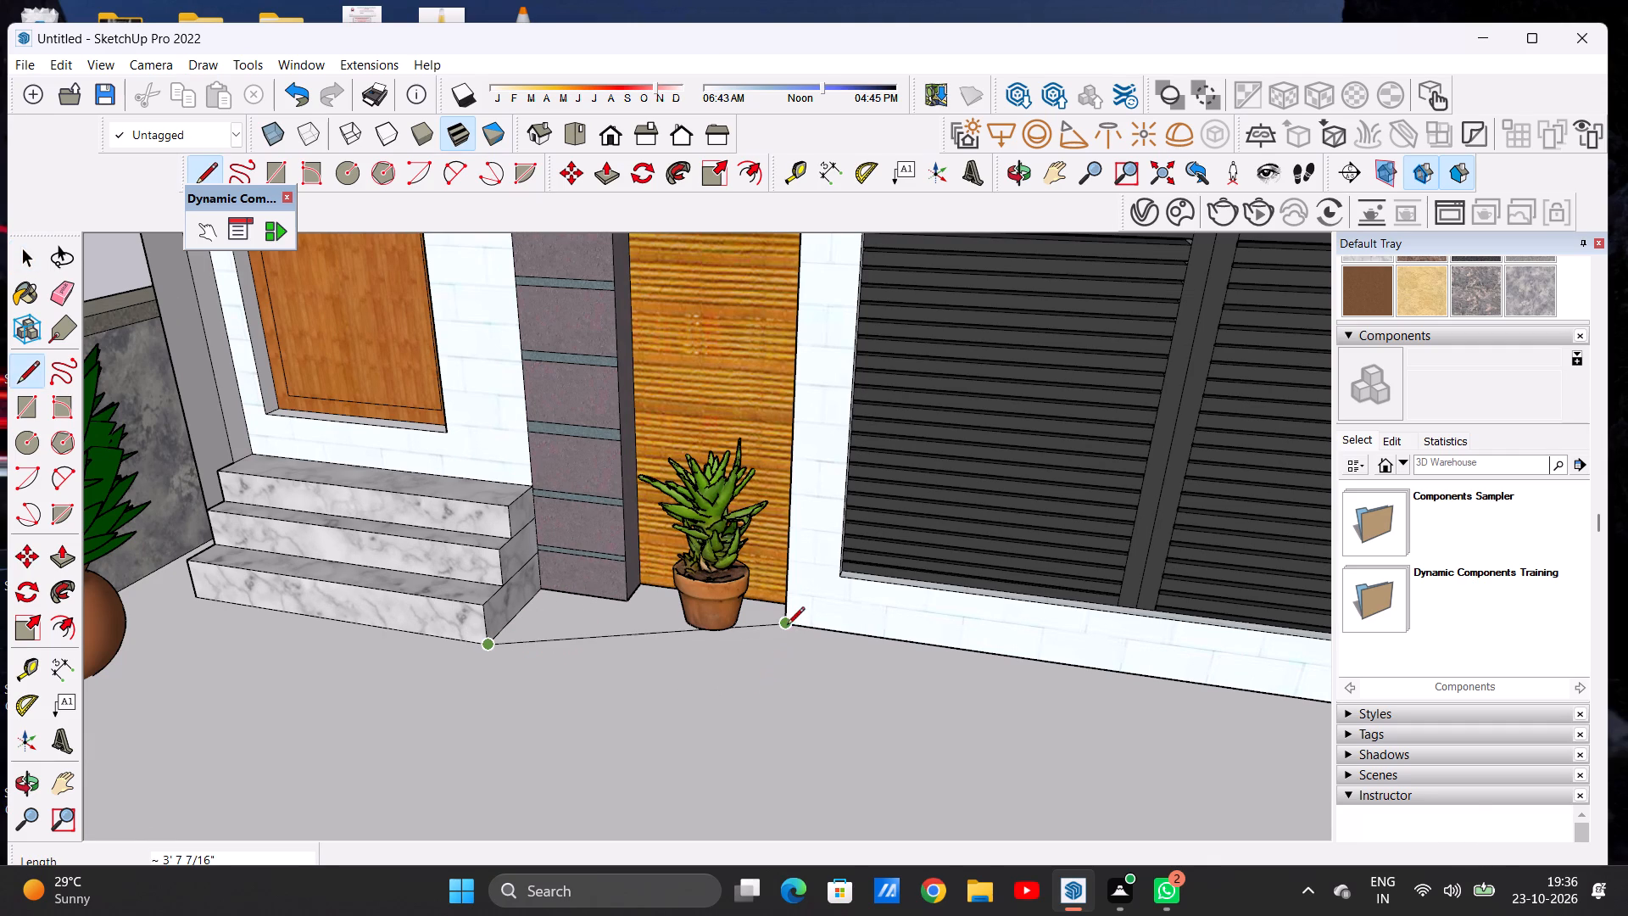
scroll(783, 679, "down", 1)
scroll(783, 679, "up", 1)
scroll(783, 679, "down", 1)
scroll(783, 679, "up", 3)
middle_click_drag(767, 701, 703, 774)
scroll(760, 671, "up", 7)
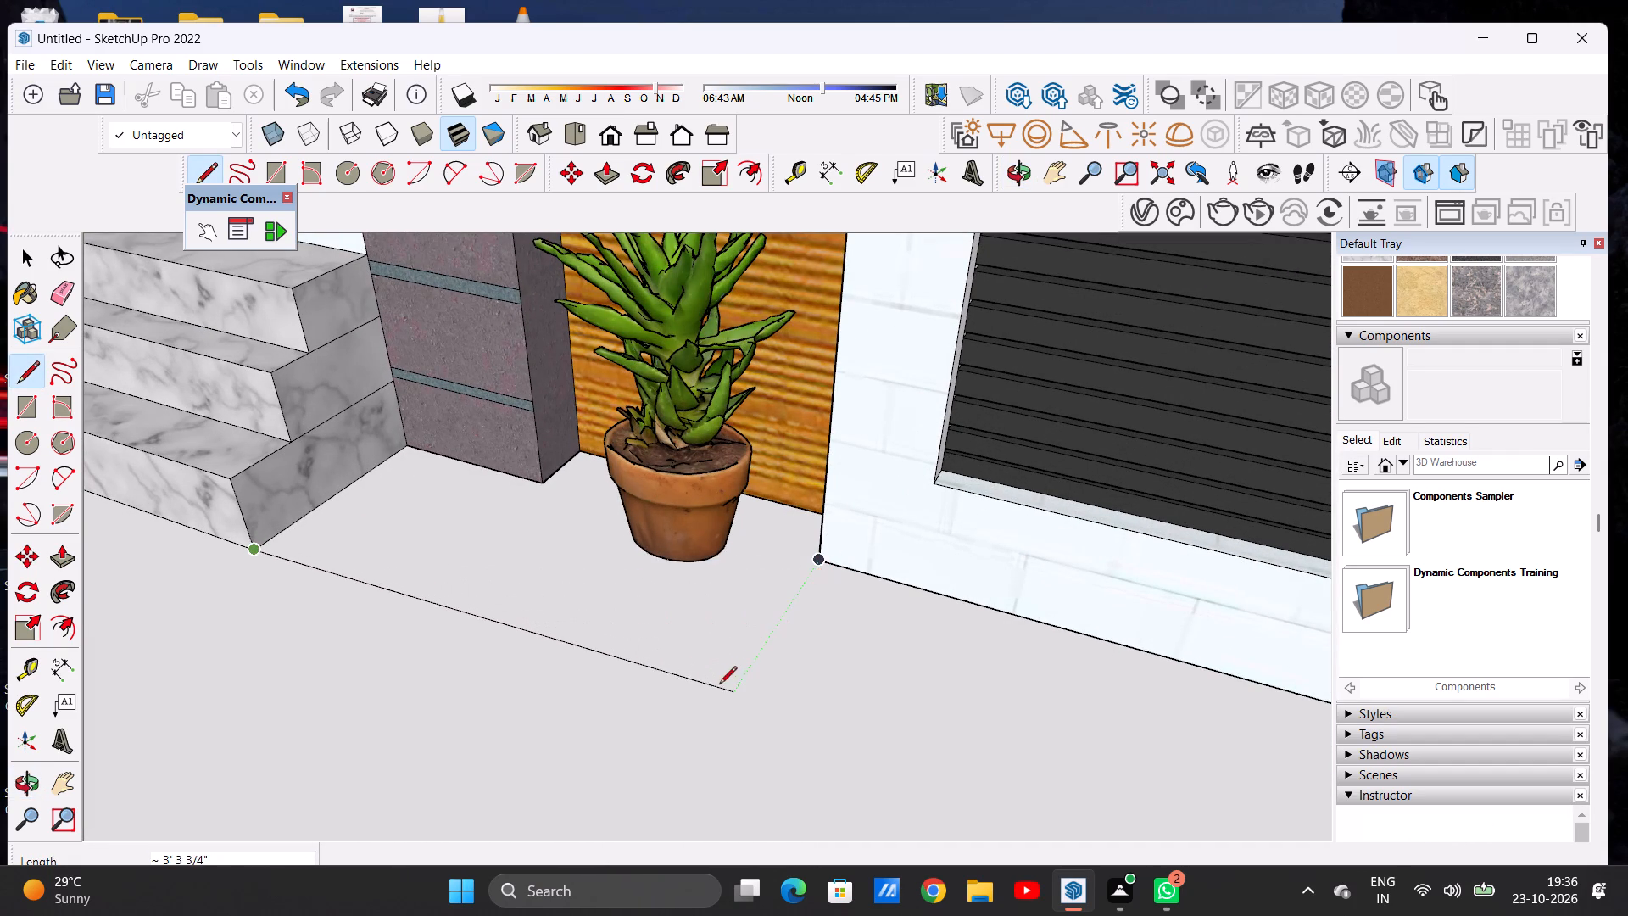
left_click(720, 717)
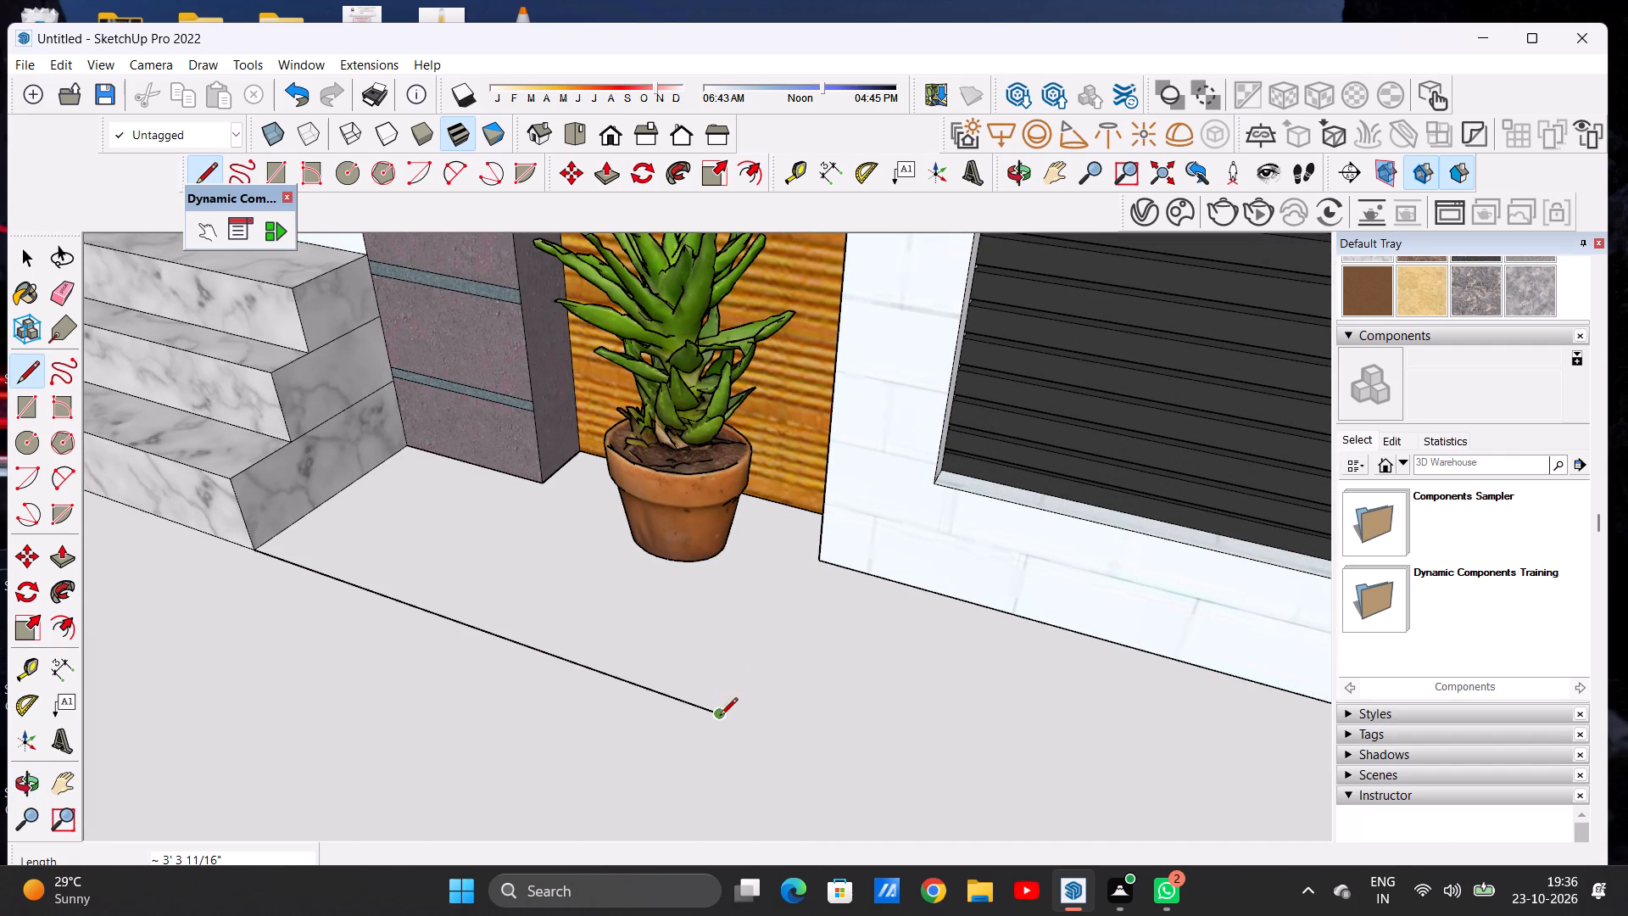
left_click(825, 565)
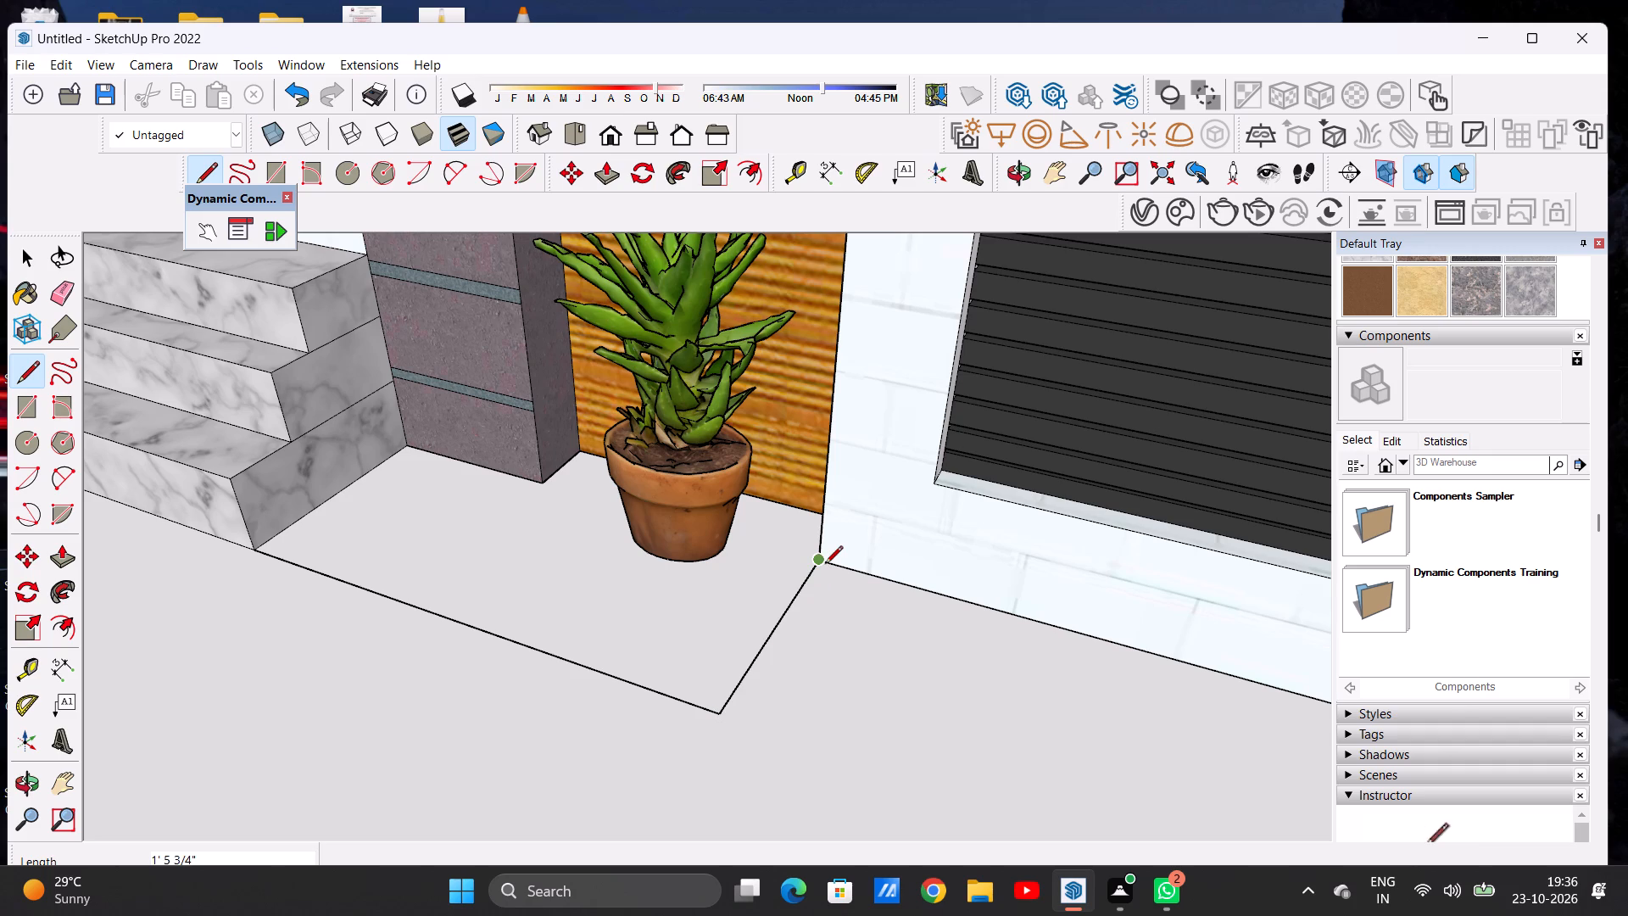
key("space")
scroll(761, 564, "up", 2)
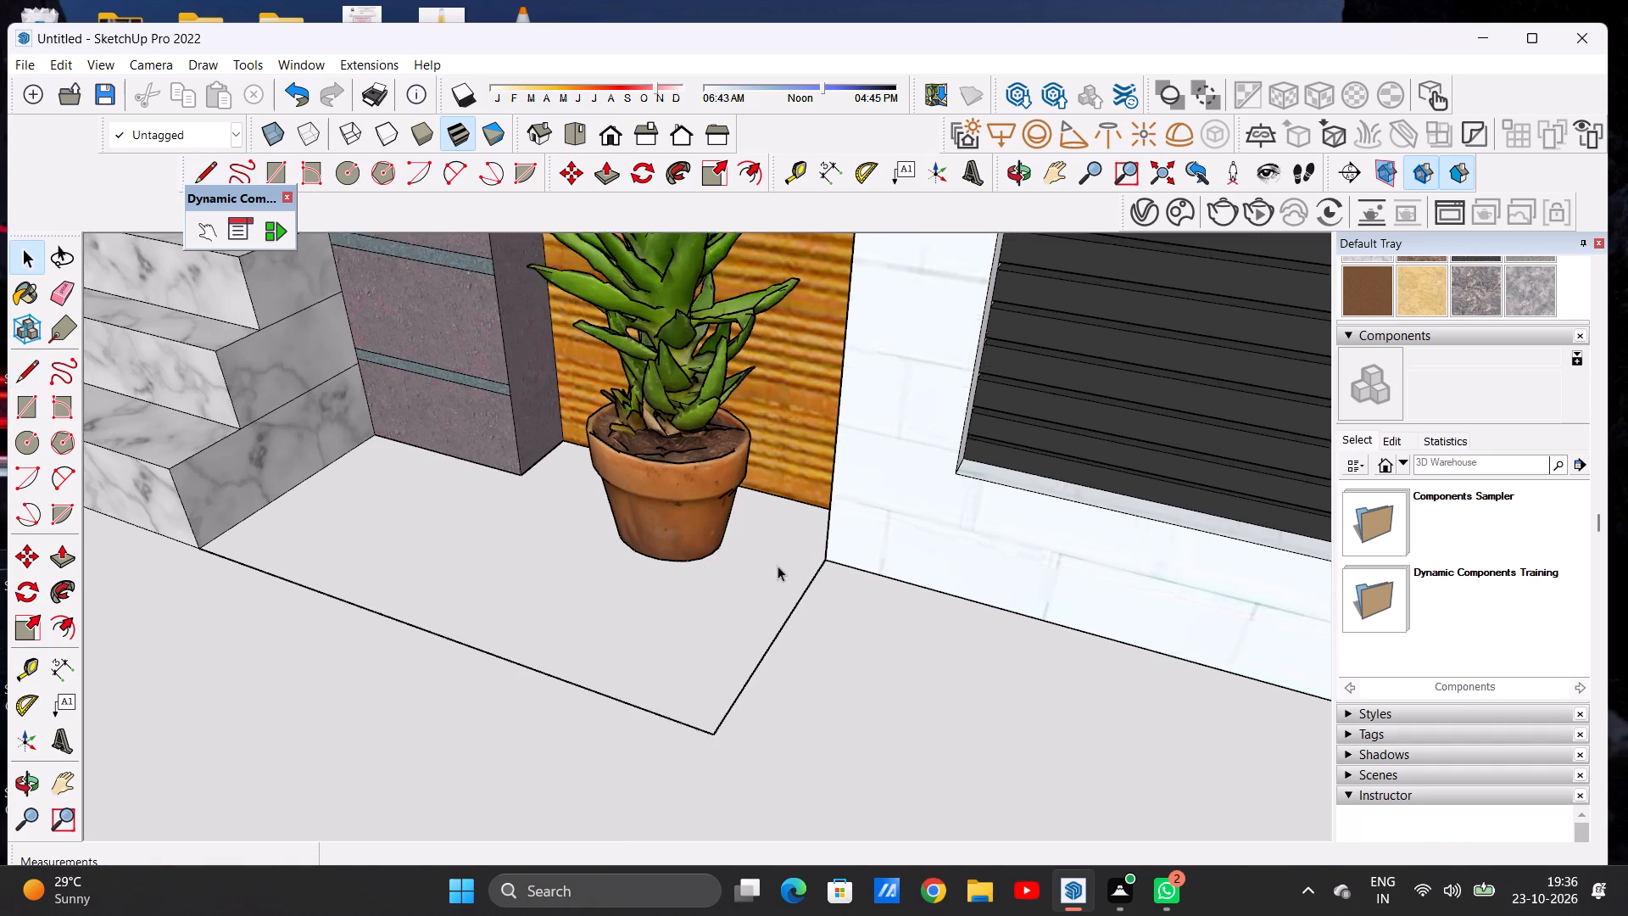
Examine the outlined floor patch and its edges around the potted succulent up close.
scroll(778, 566, "up", 6)
scroll(839, 570, "down", 1)
scroll(839, 570, "up", 3)
middle_click_drag(879, 548, 1052, 521)
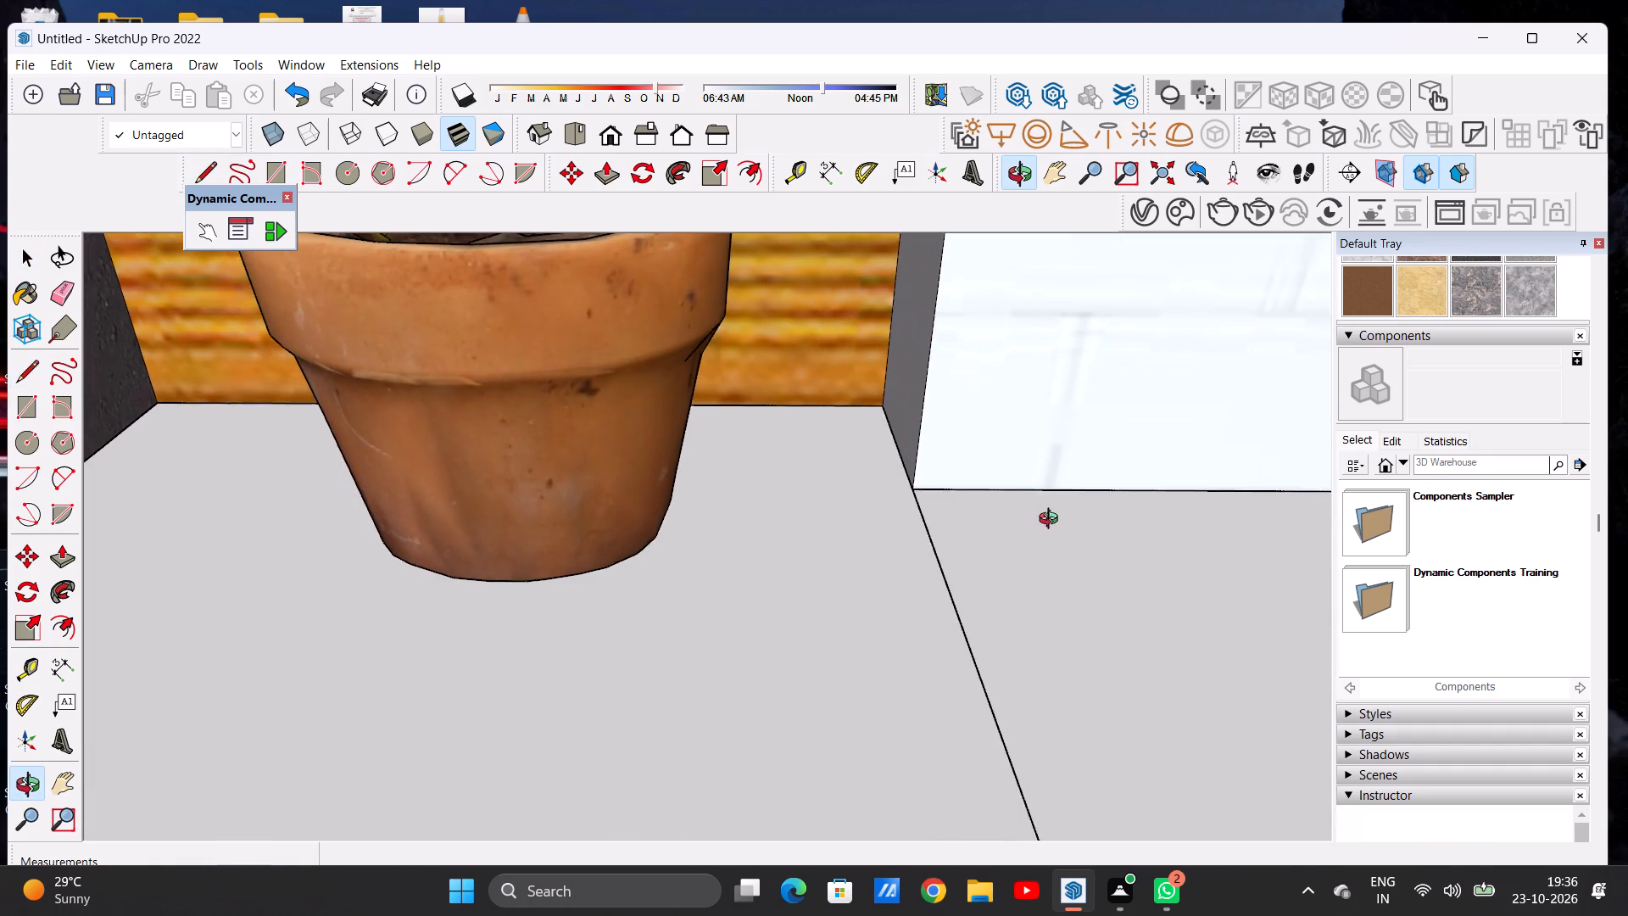
middle_click_drag(1052, 521, 1053, 521)
scroll(885, 509, "down", 16)
scroll(845, 599, "up", 7)
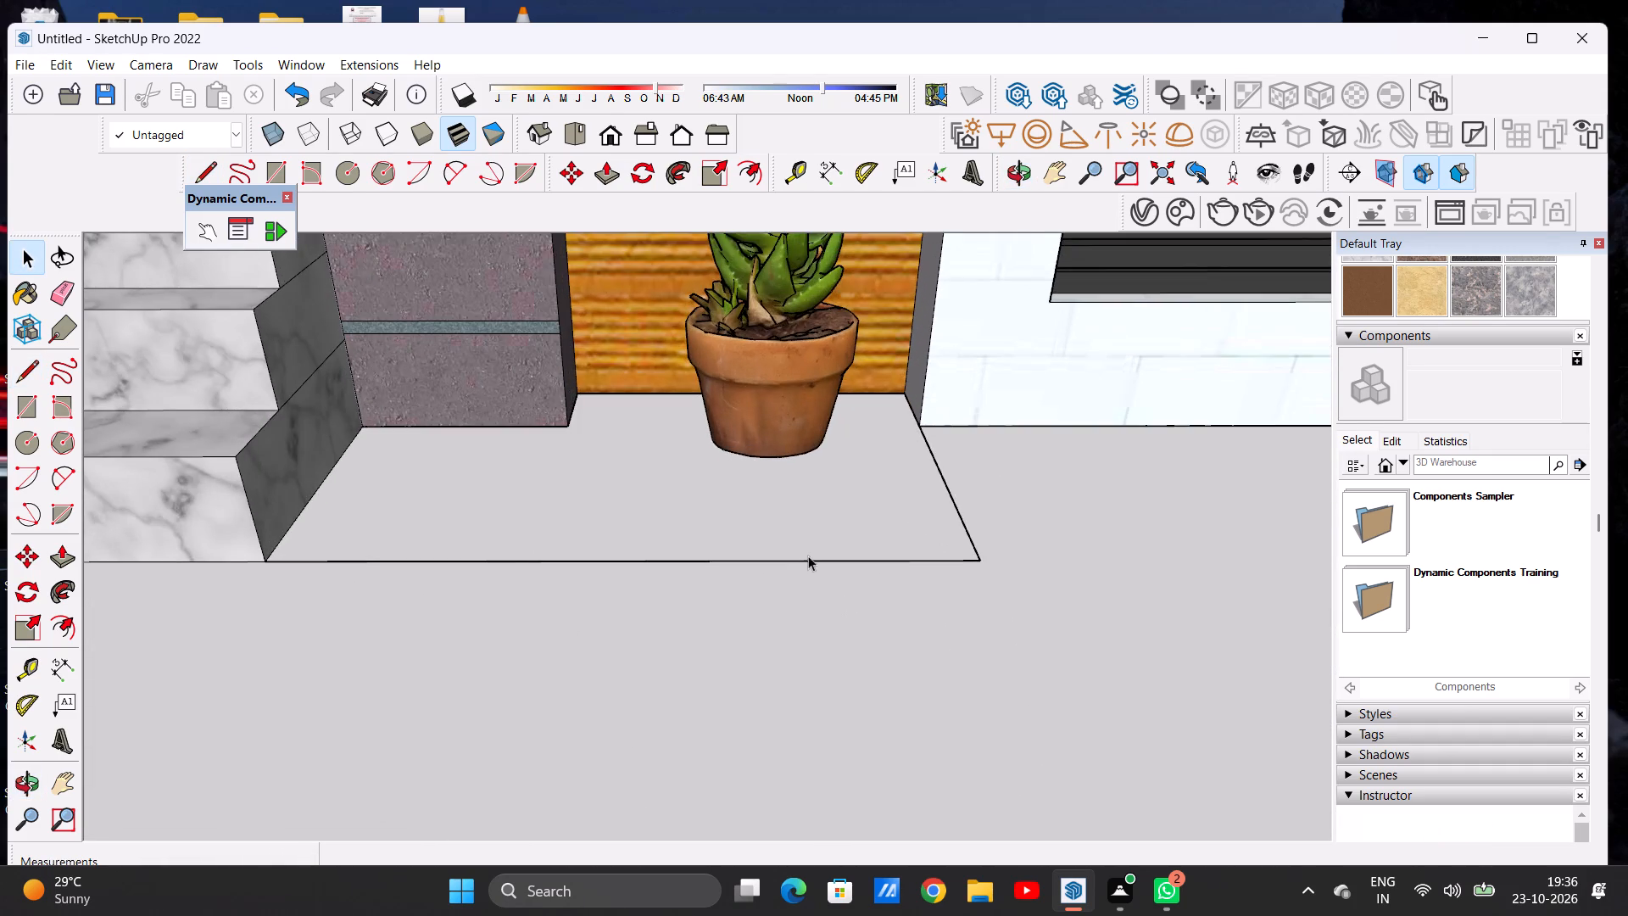
middle_click_drag(761, 561, 794, 554)
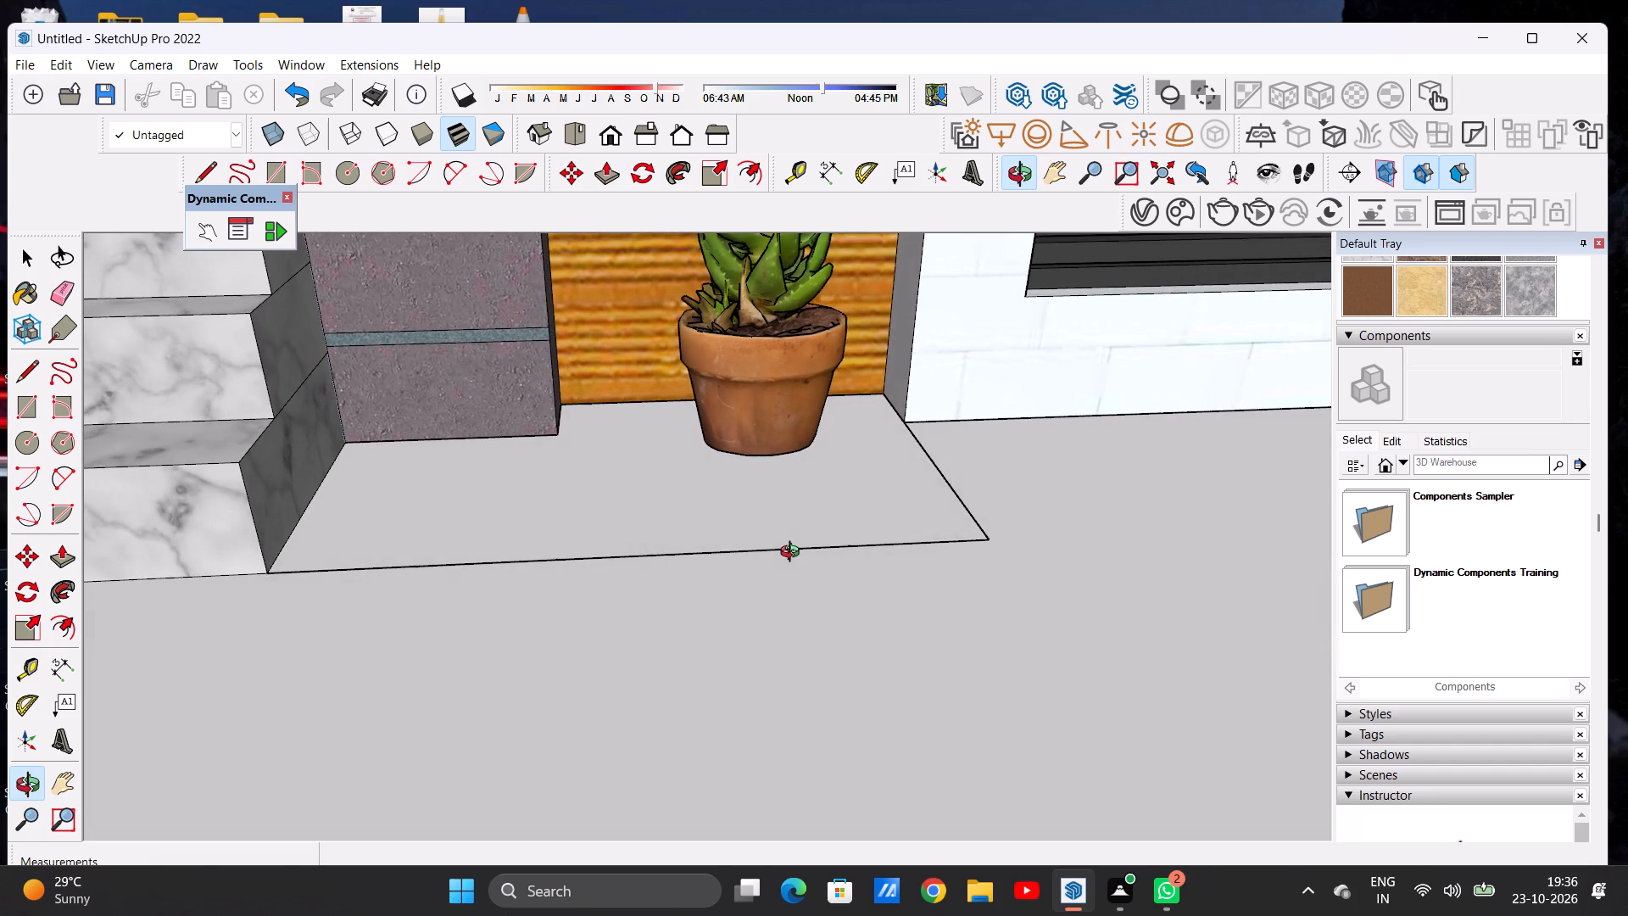
middle_click_drag(794, 554, 793, 554)
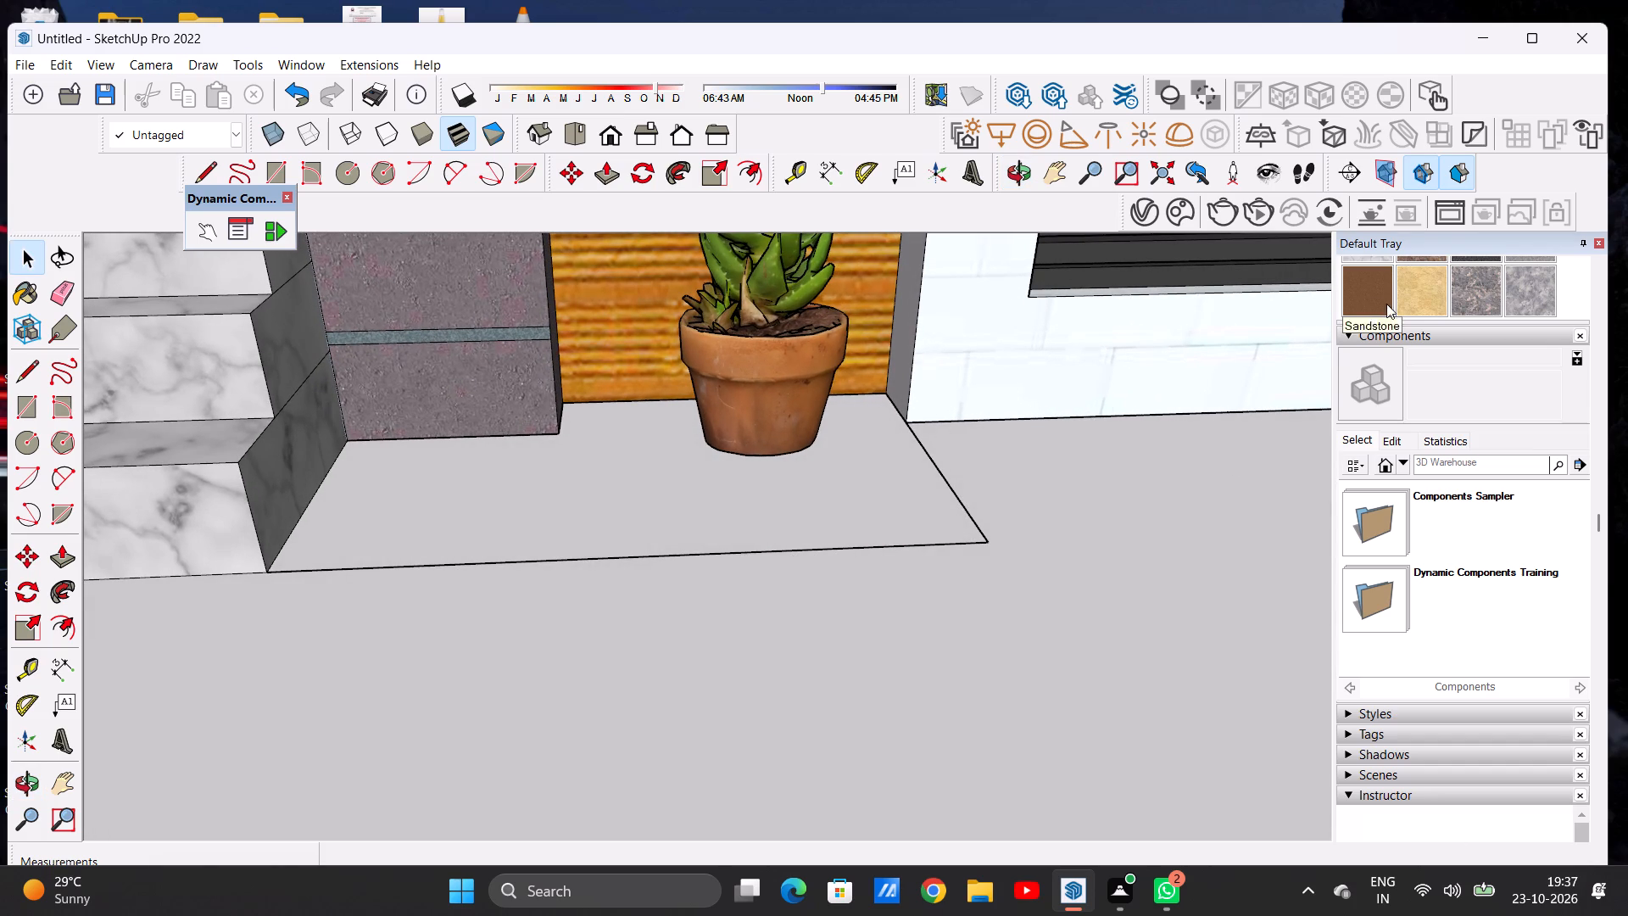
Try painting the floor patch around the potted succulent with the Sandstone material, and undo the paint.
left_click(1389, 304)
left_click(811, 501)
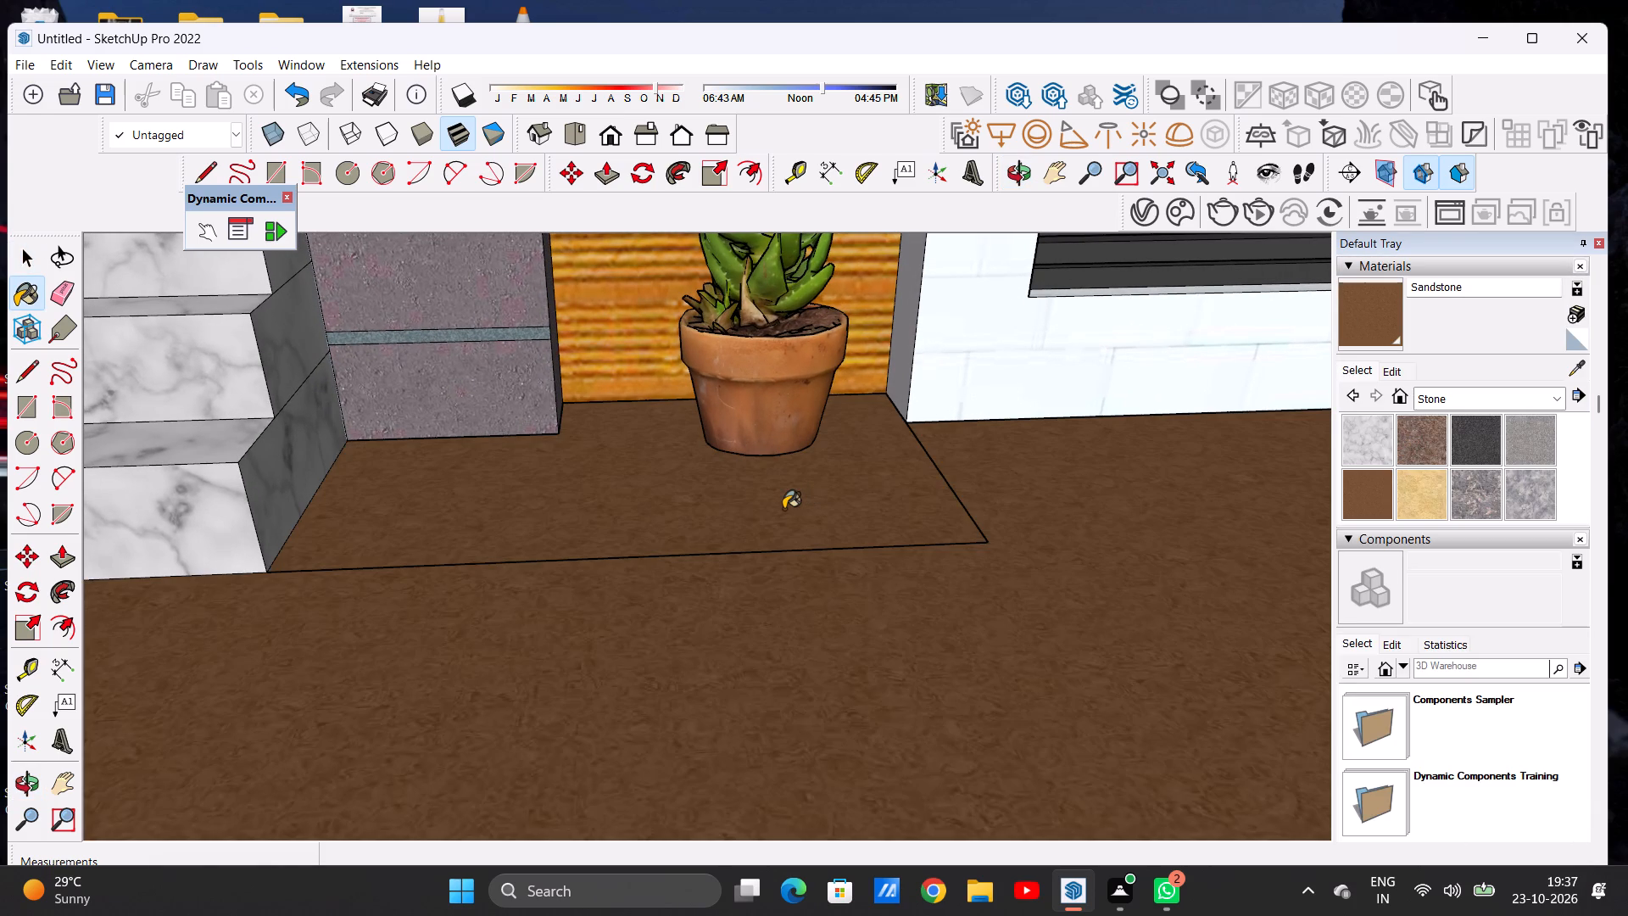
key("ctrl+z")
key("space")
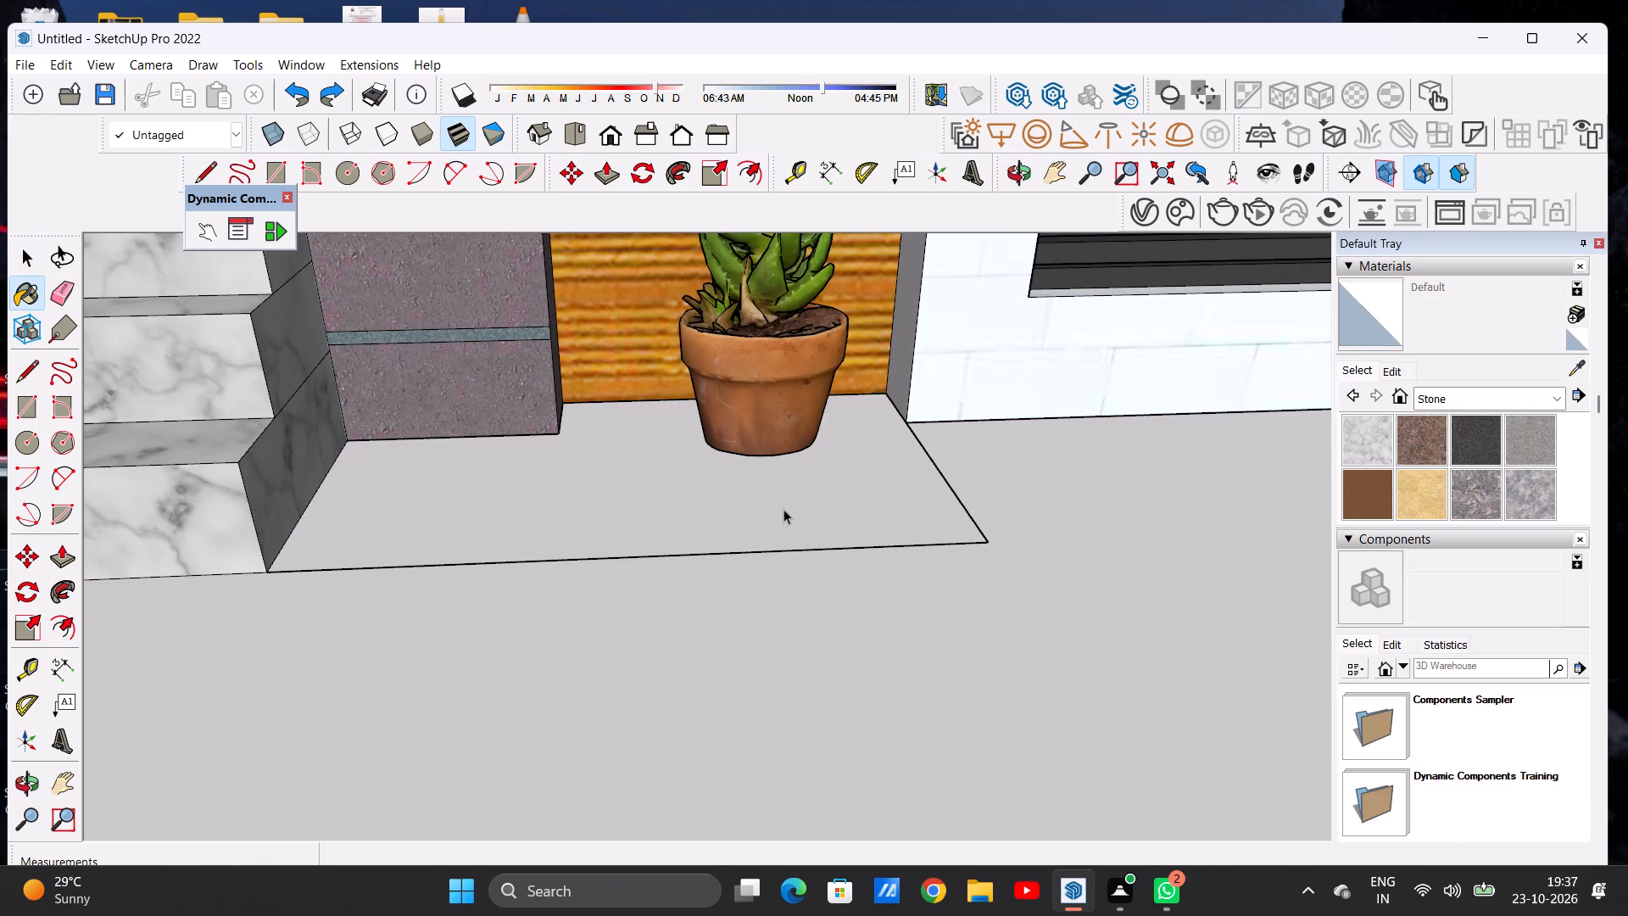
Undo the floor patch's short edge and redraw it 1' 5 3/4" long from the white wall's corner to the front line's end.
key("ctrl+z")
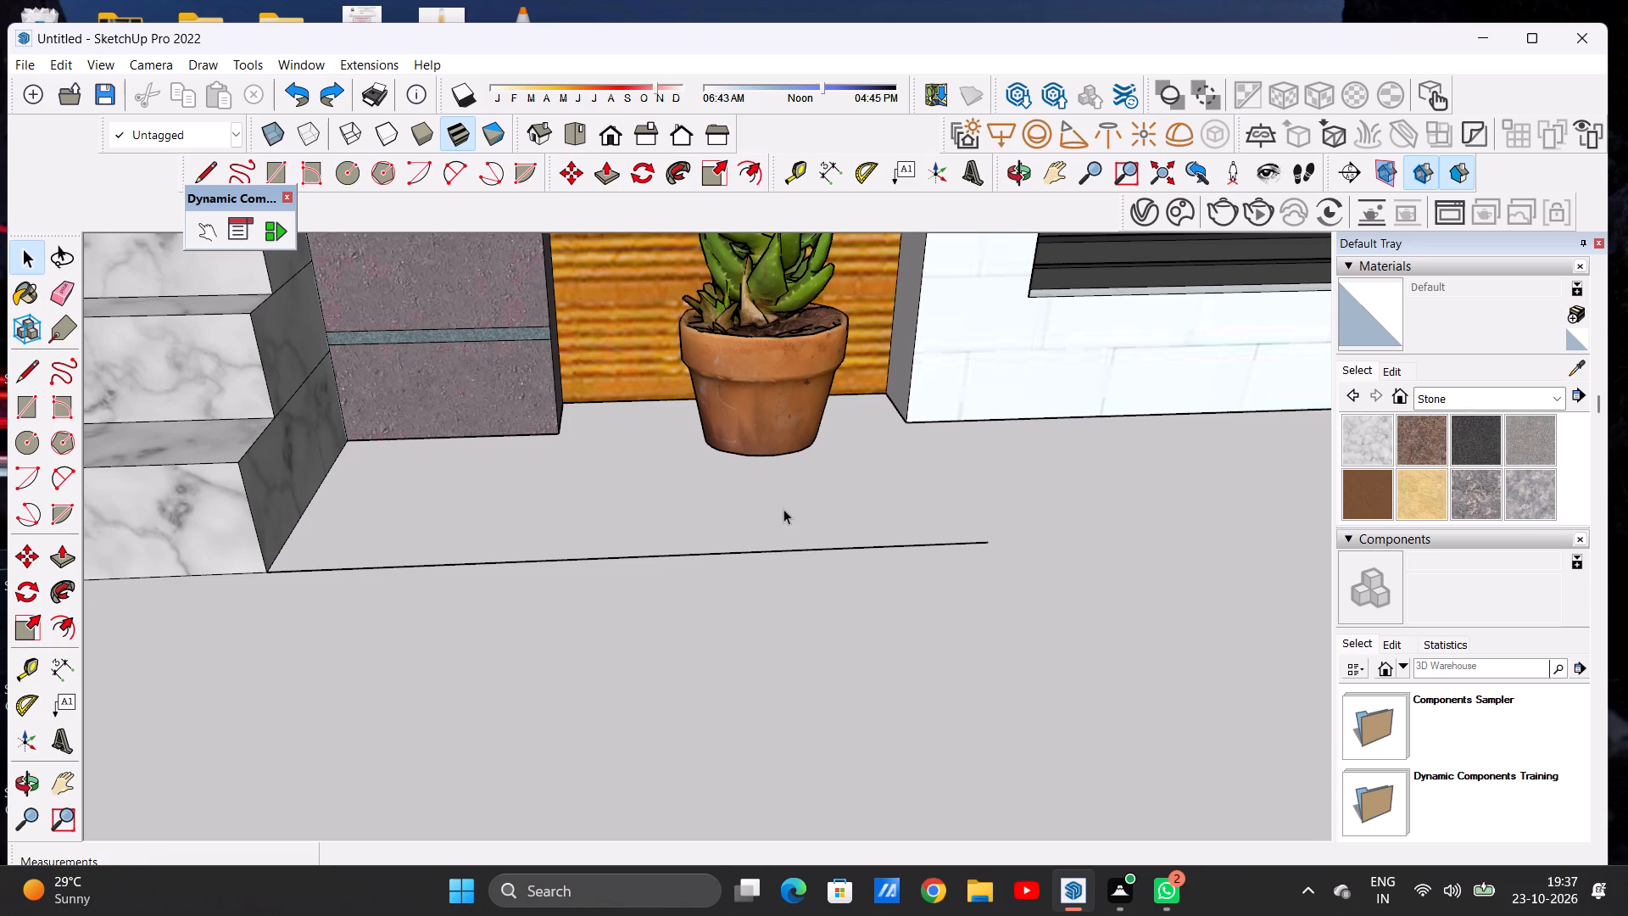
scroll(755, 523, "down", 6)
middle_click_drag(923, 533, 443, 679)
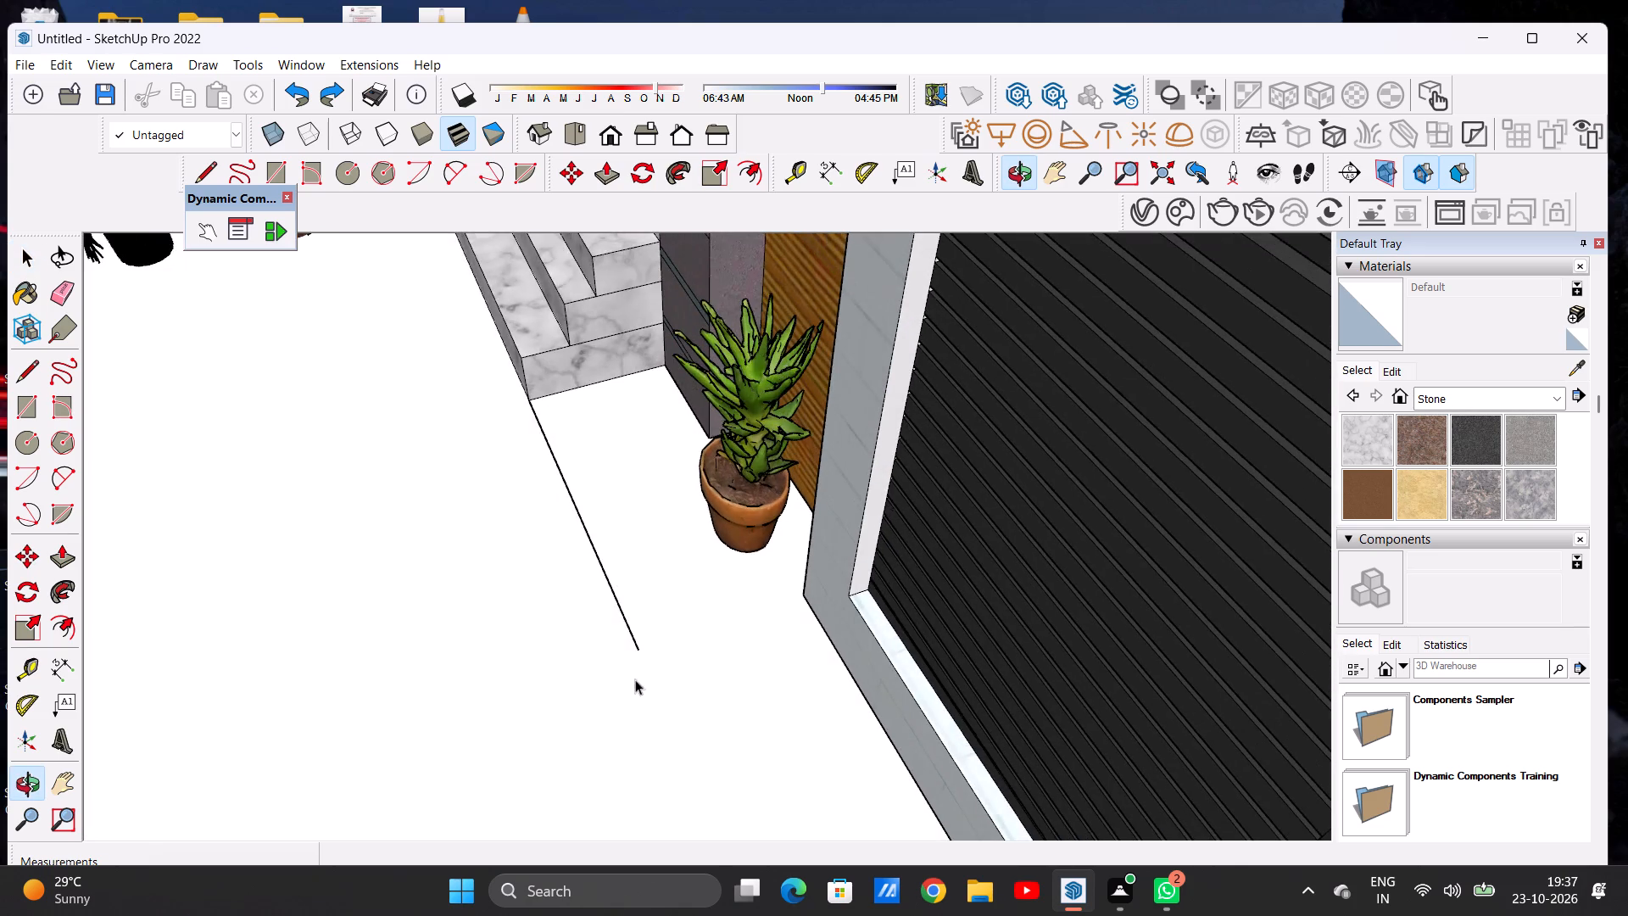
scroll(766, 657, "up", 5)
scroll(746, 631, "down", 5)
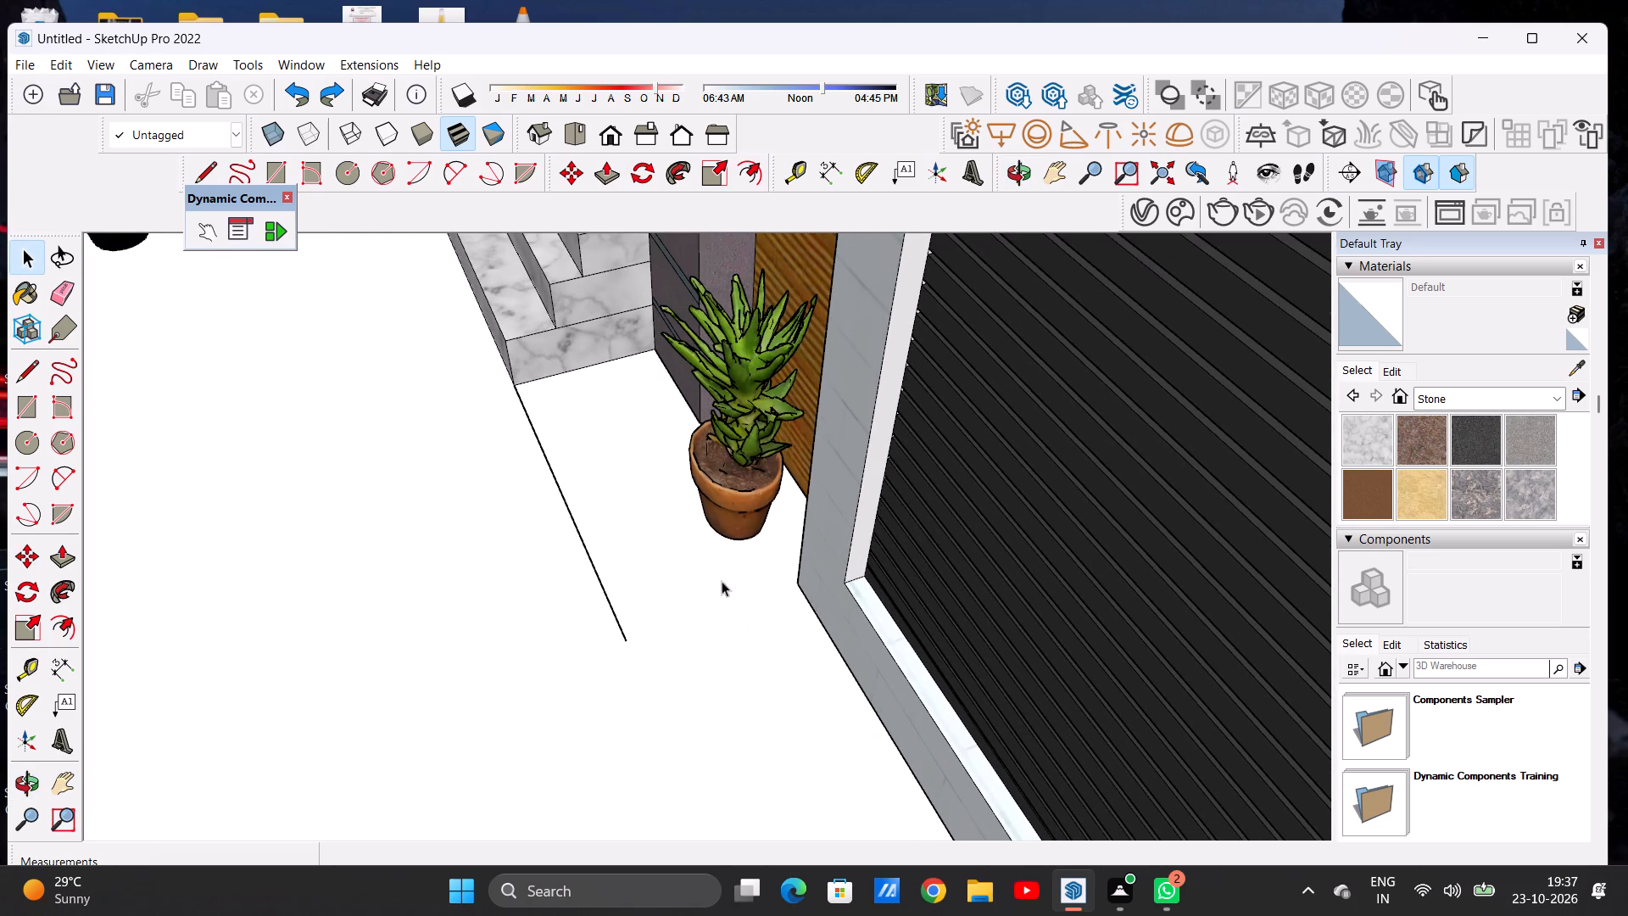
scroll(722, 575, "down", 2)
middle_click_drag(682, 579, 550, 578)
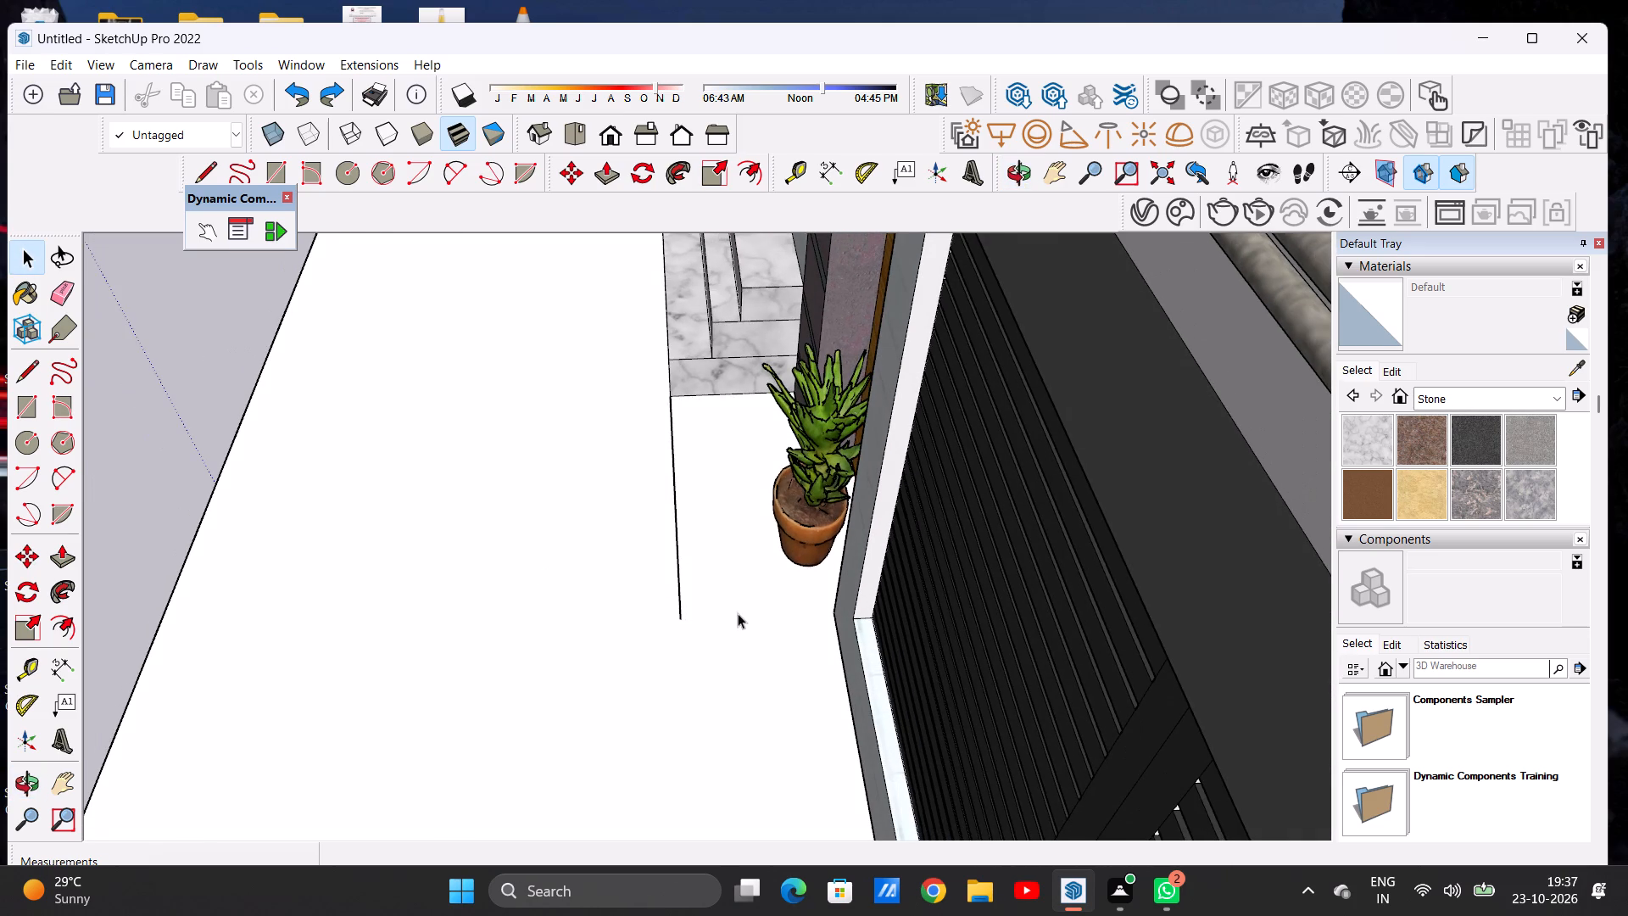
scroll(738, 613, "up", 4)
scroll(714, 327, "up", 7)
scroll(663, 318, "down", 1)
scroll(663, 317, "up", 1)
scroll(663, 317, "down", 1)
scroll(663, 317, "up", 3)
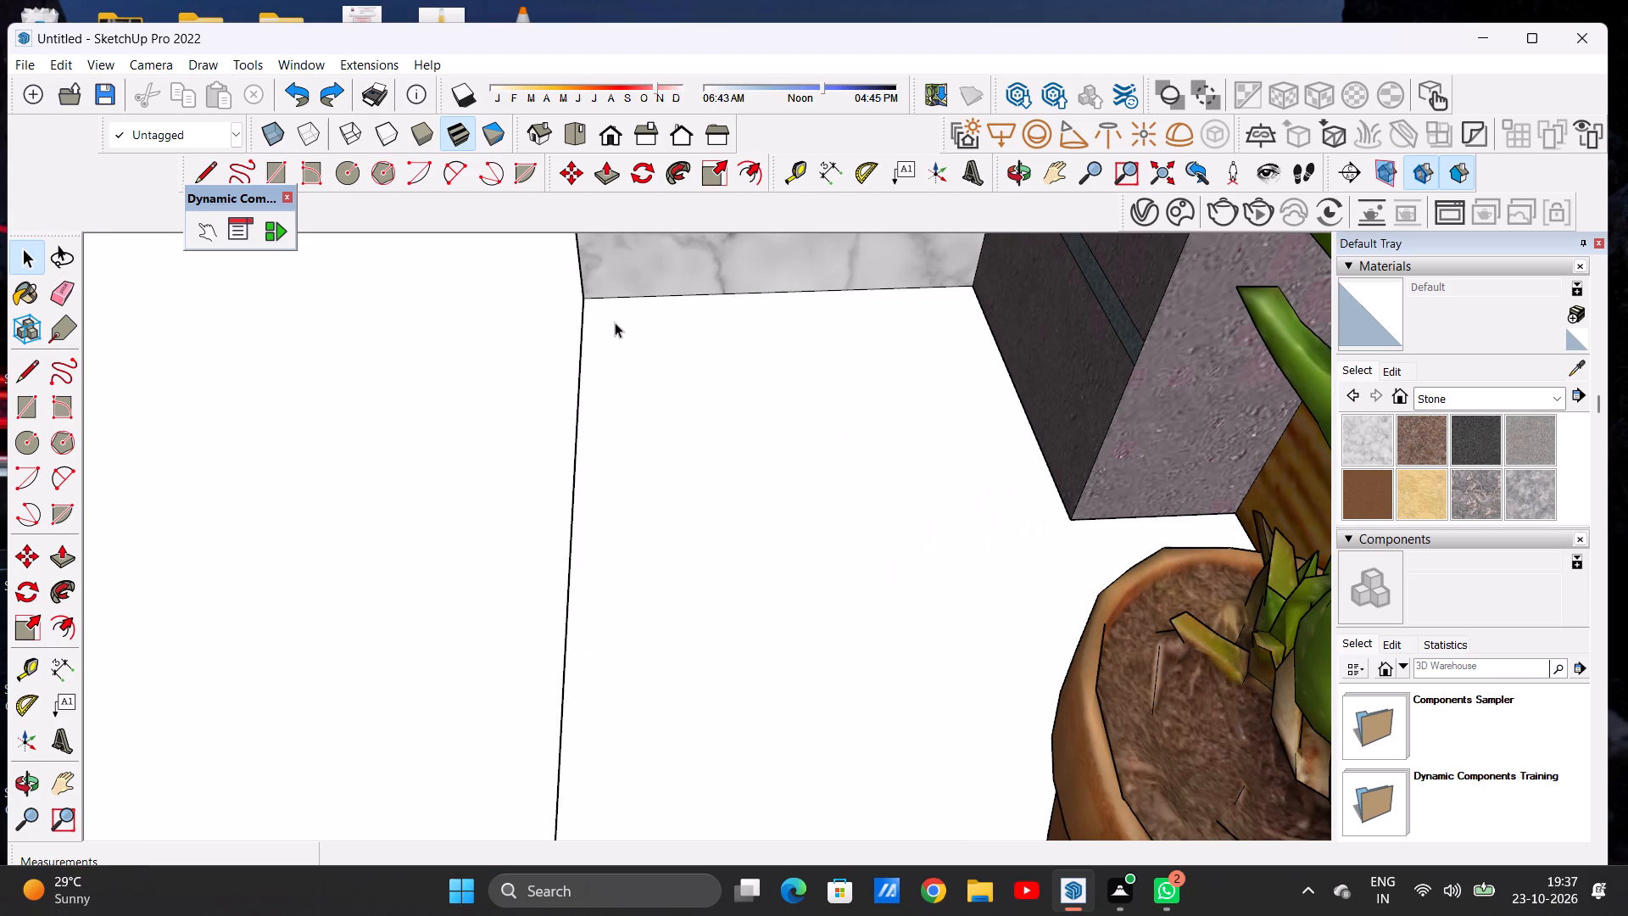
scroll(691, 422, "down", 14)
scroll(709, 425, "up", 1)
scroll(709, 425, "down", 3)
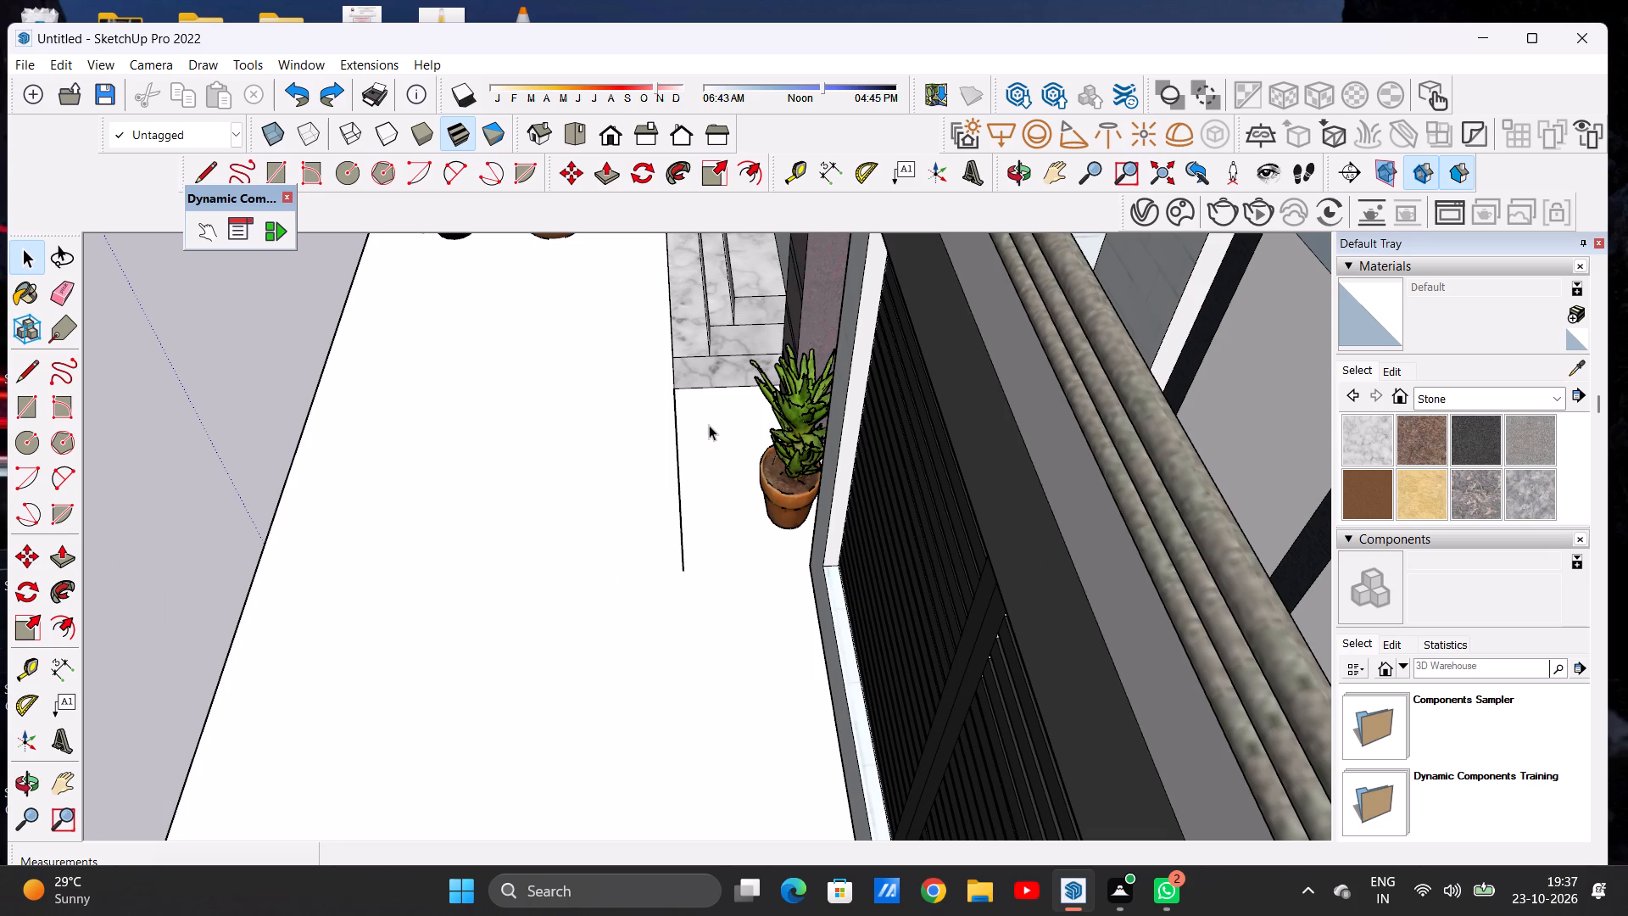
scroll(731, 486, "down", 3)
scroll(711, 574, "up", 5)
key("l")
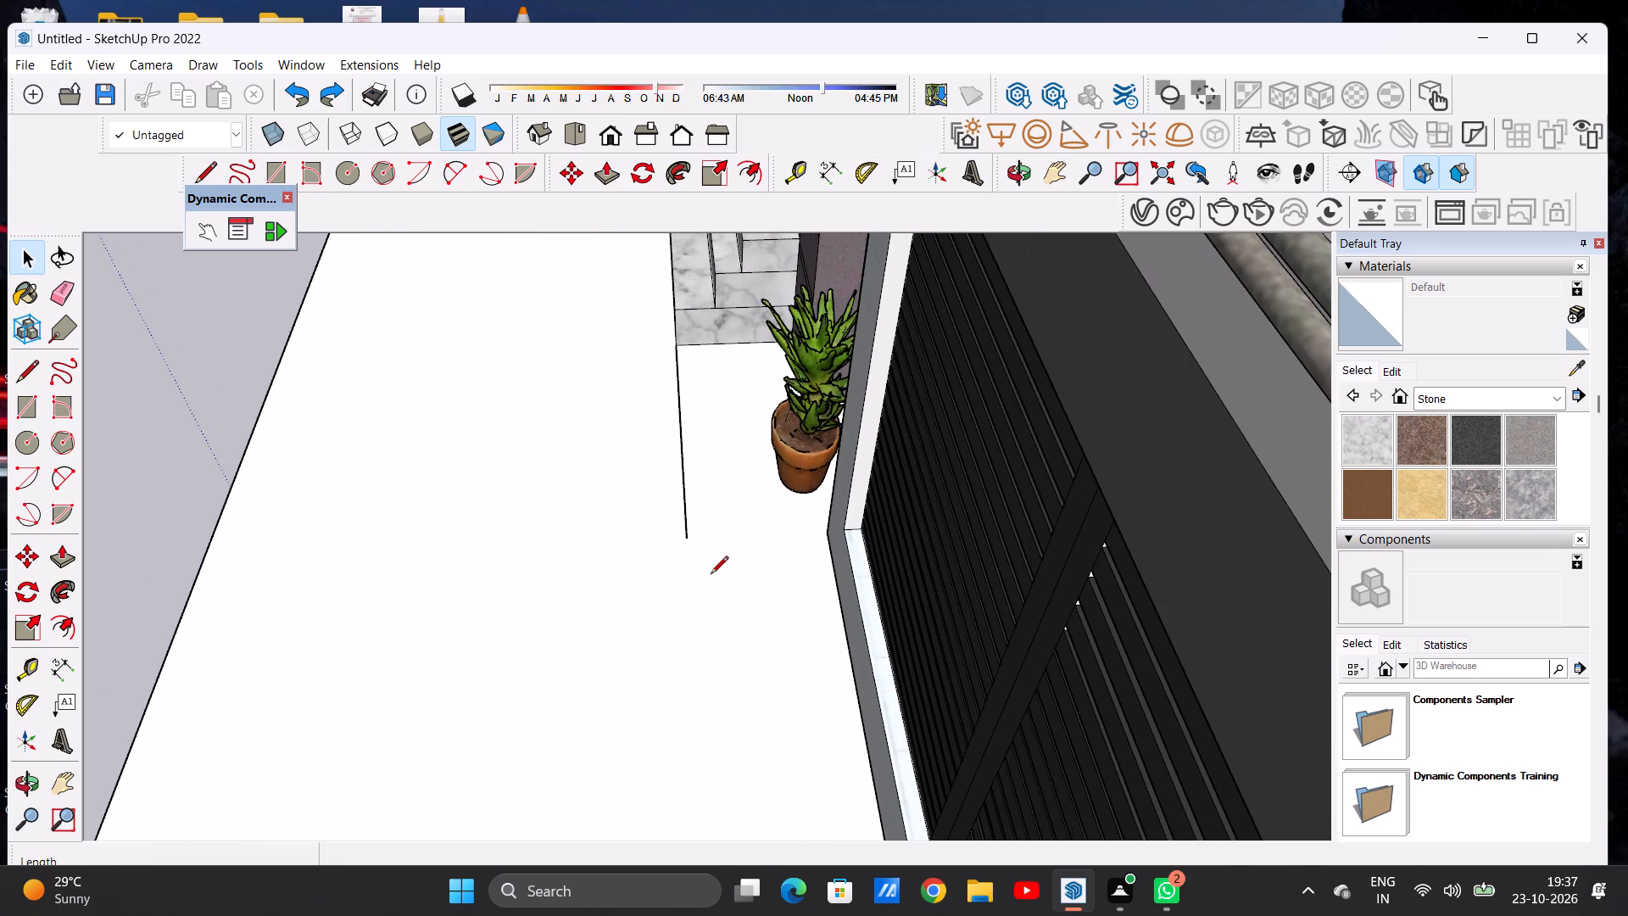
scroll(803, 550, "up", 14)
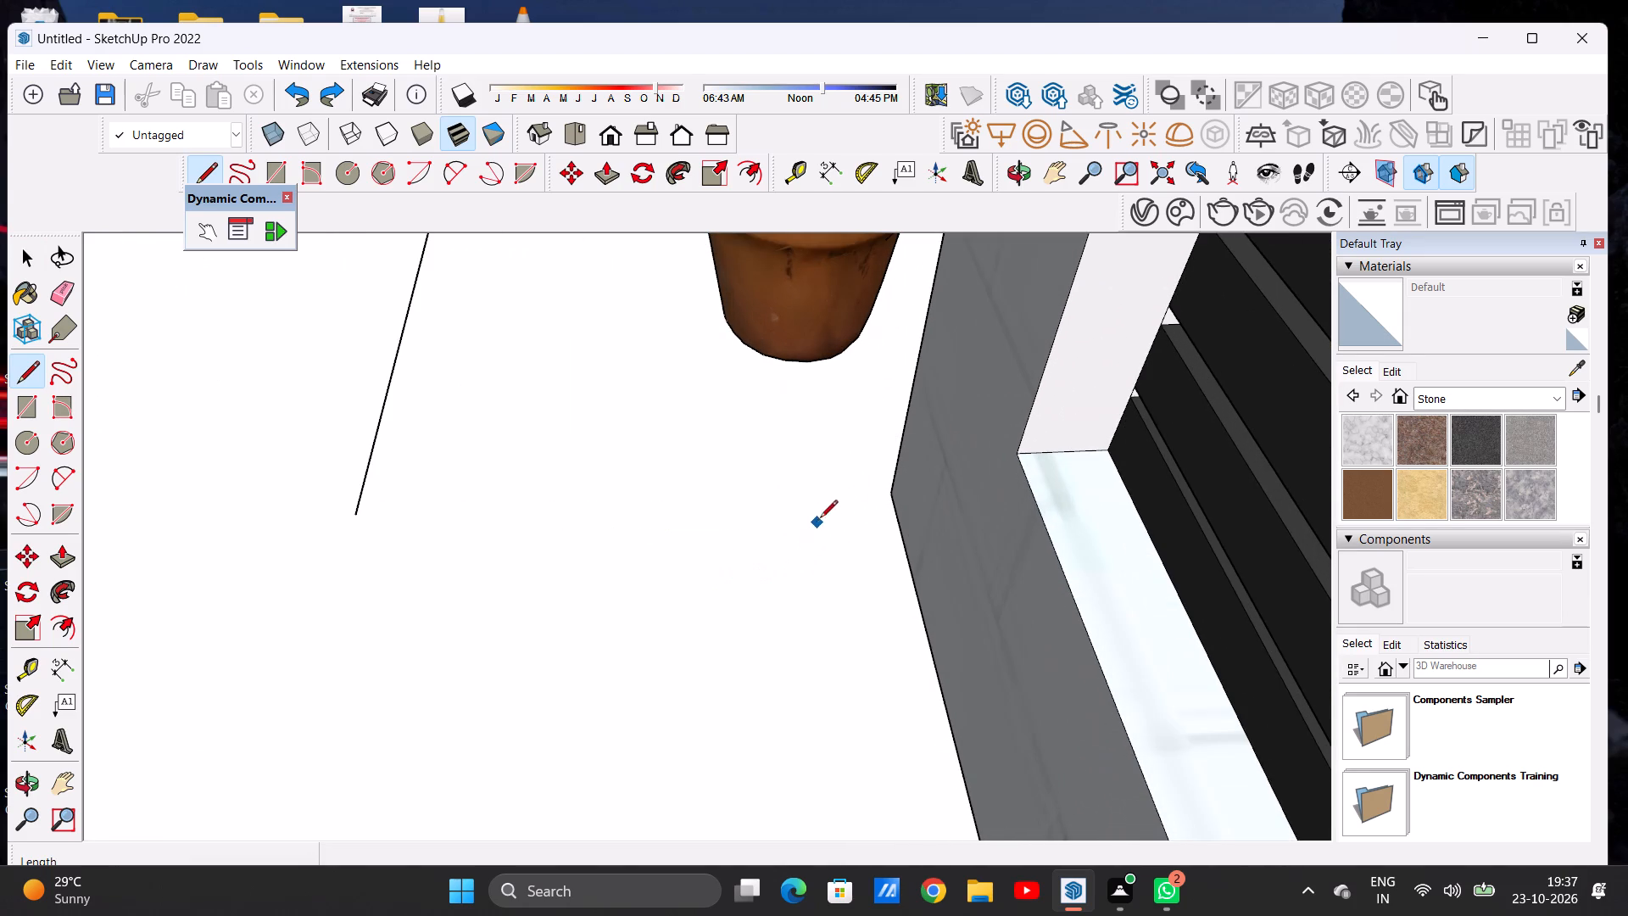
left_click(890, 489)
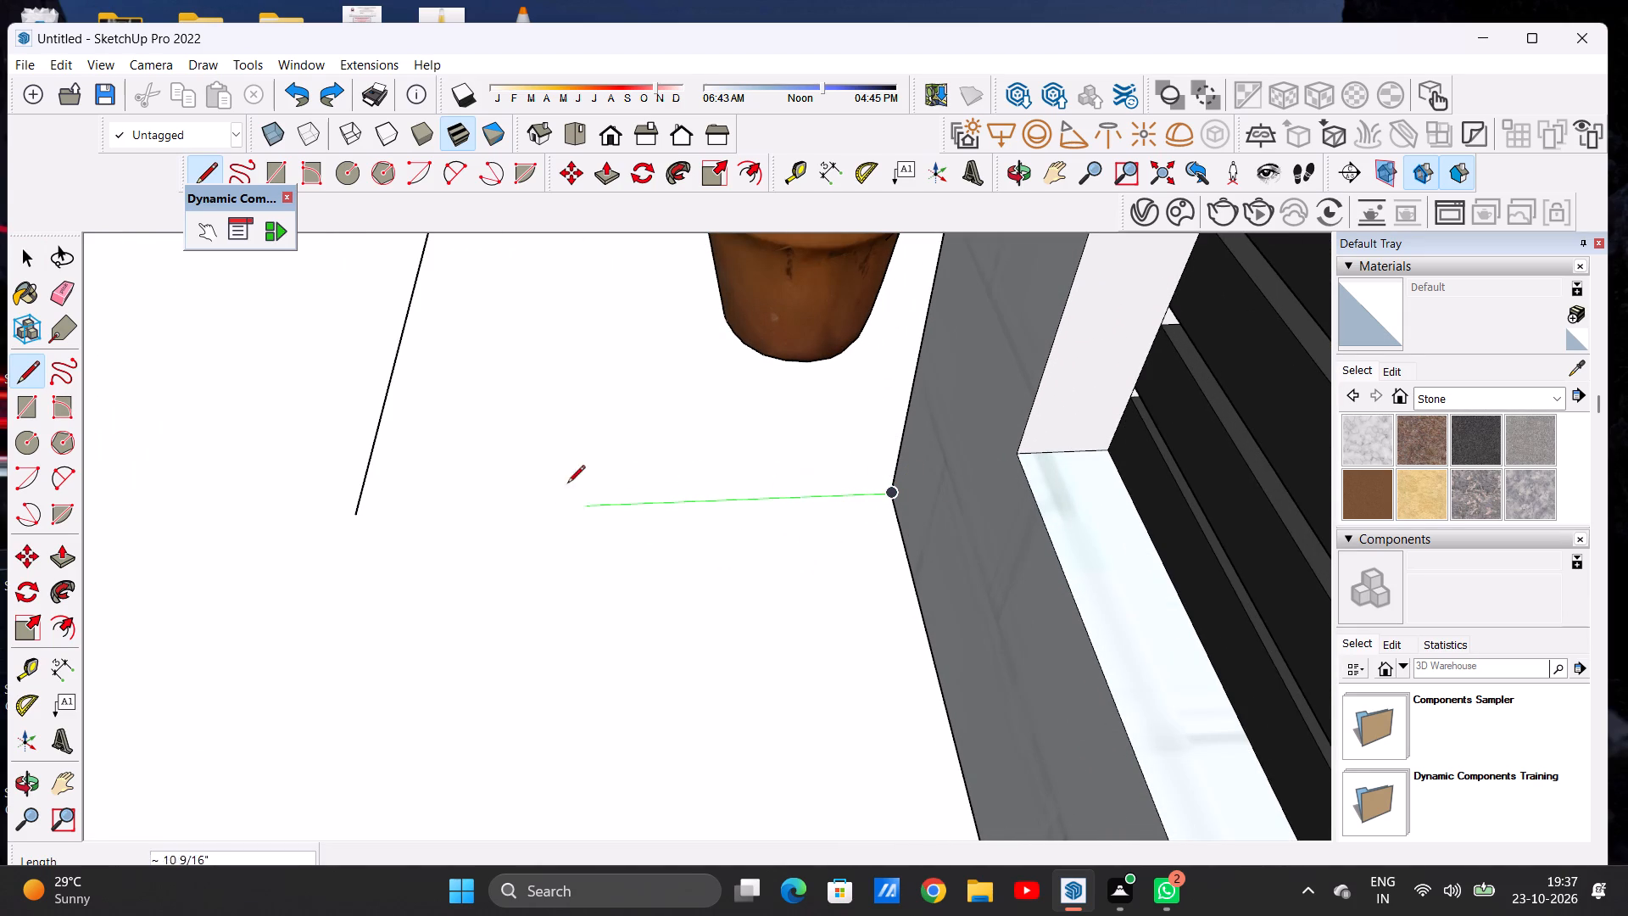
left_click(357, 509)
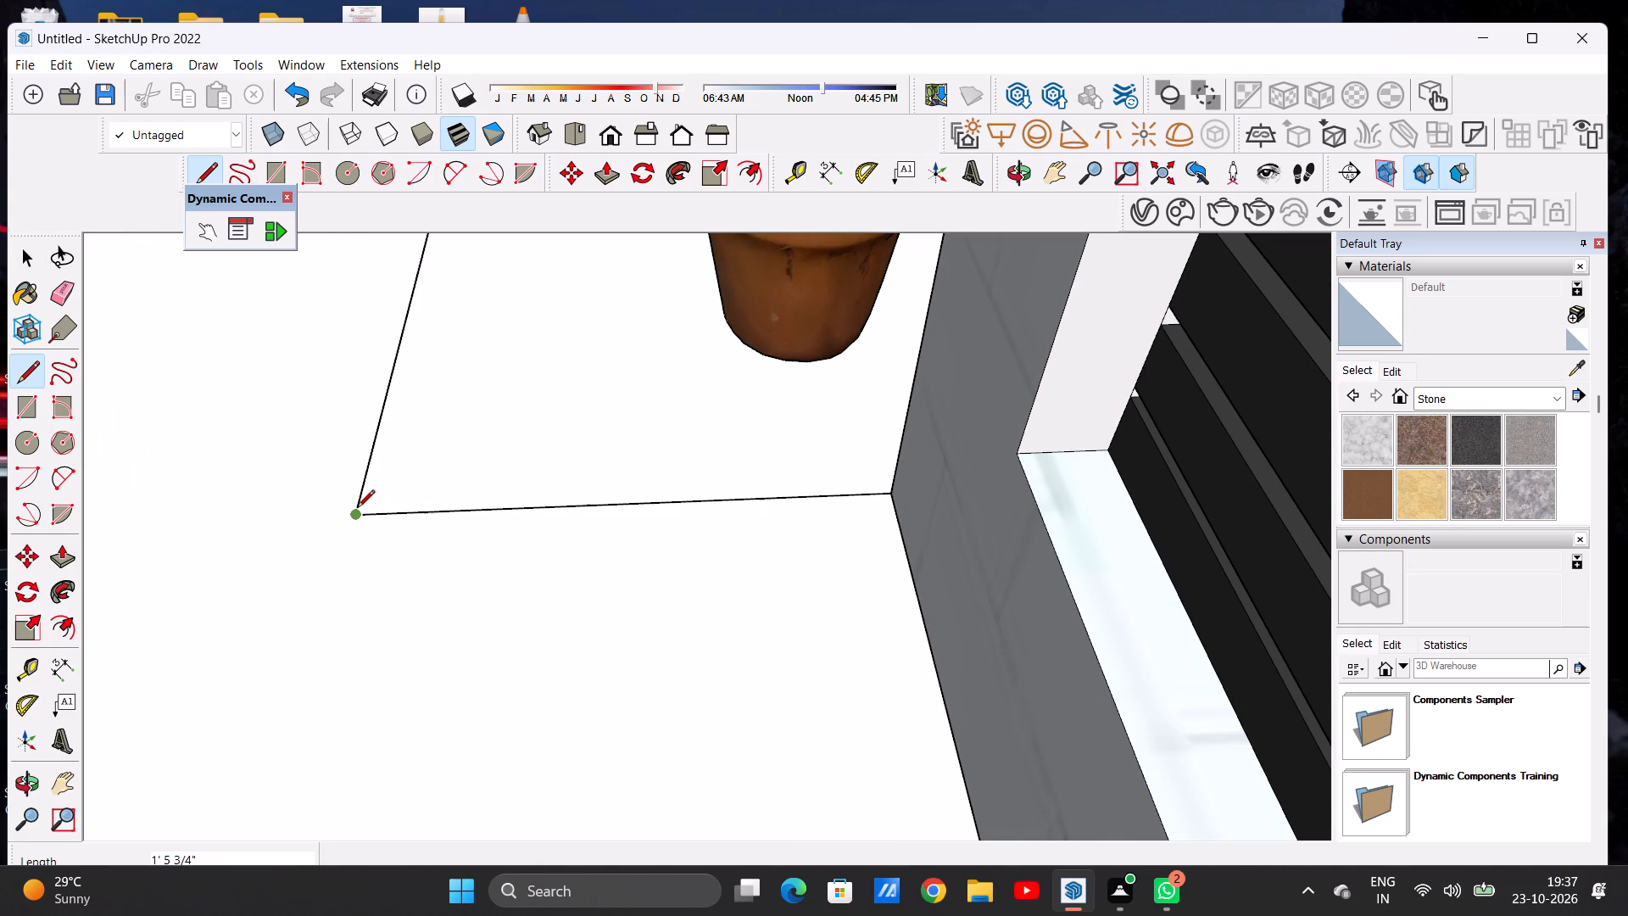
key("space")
Examine the patch's redrawn outer corner up close and its outline between the marble steps and the white wall.
scroll(363, 514, "up", 20)
scroll(363, 514, "up", 14)
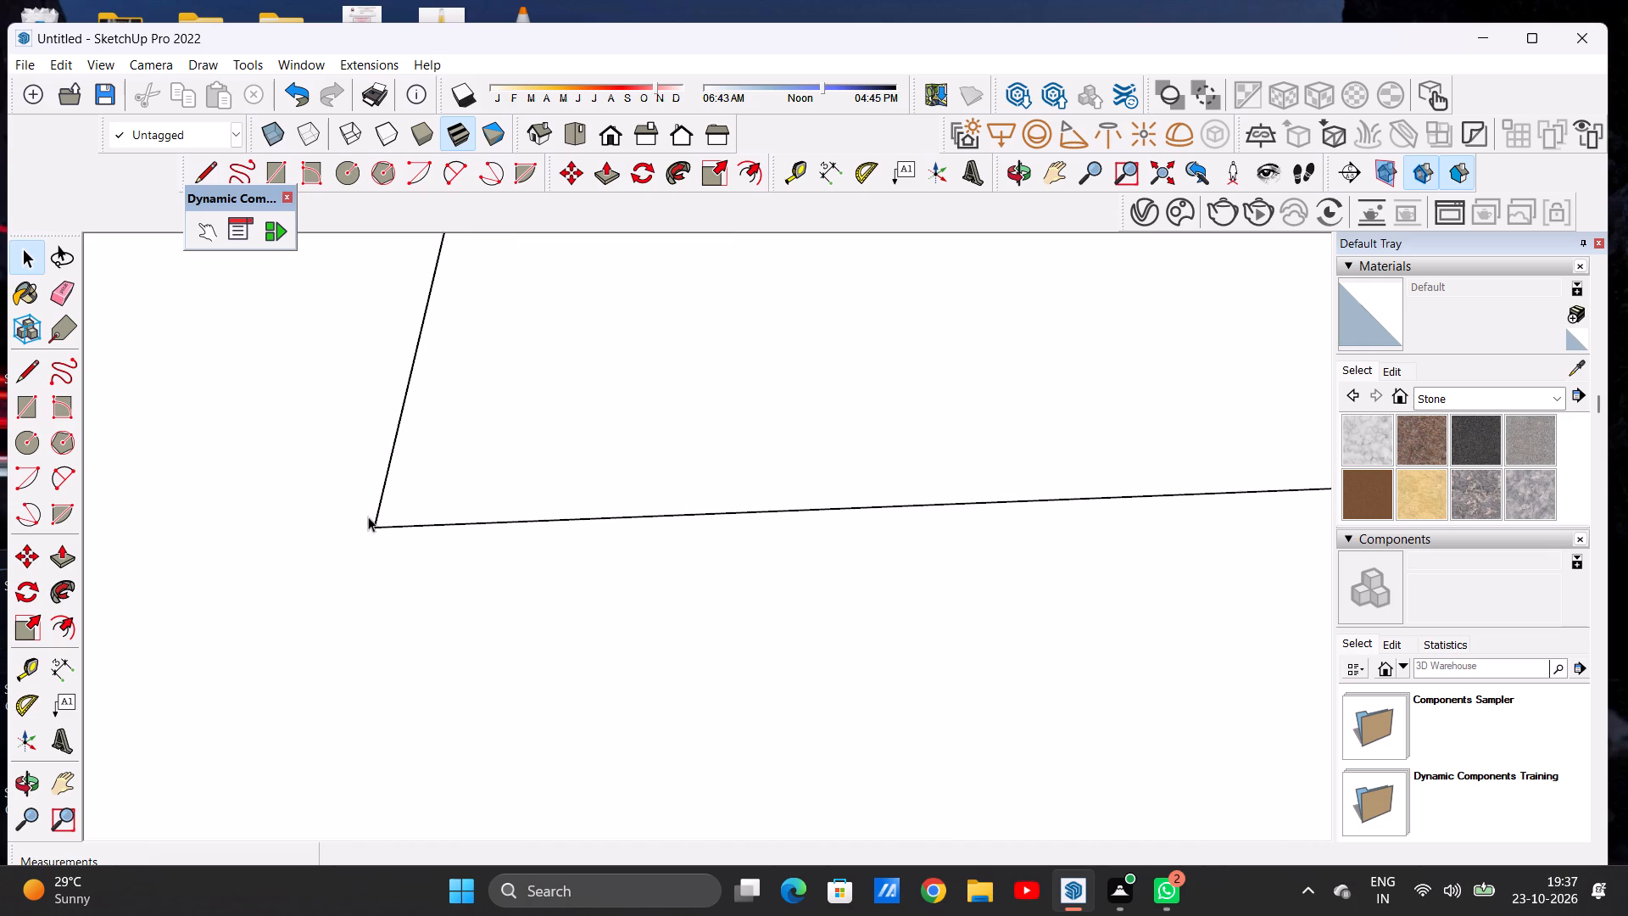
scroll(368, 517, "up", 4)
scroll(389, 522, "up", 20)
scroll(408, 575, "up", 4)
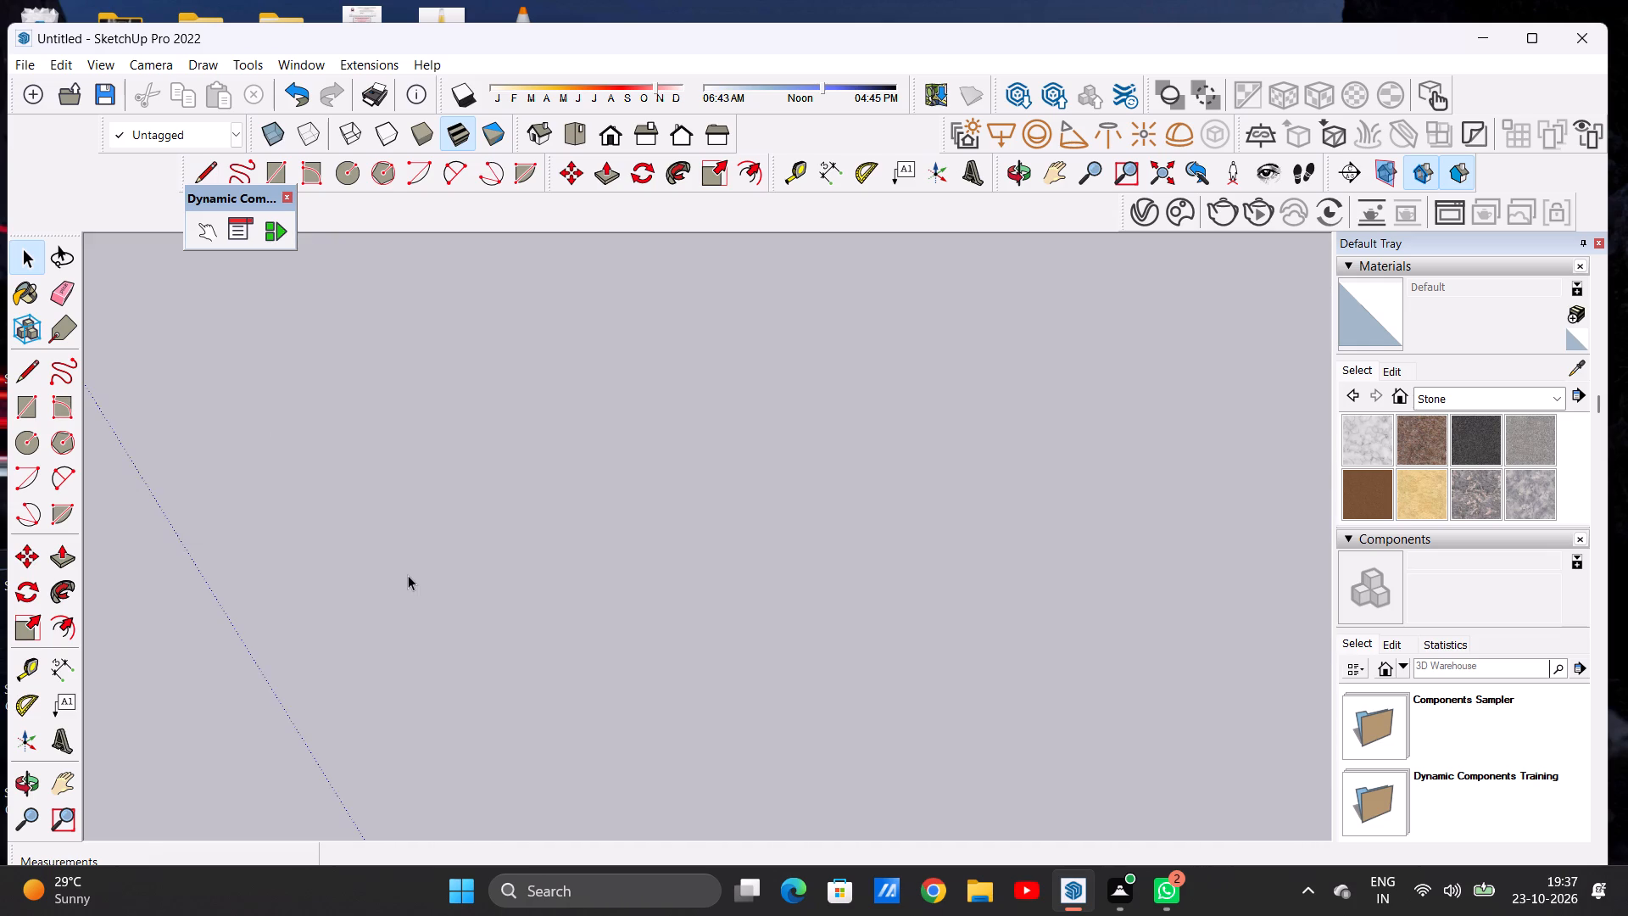
scroll(409, 595, "down", 20)
scroll(409, 595, "down", 14)
scroll(434, 599, "up", 1)
scroll(436, 605, "down", 4)
scroll(437, 605, "up", 1)
scroll(437, 605, "down", 15)
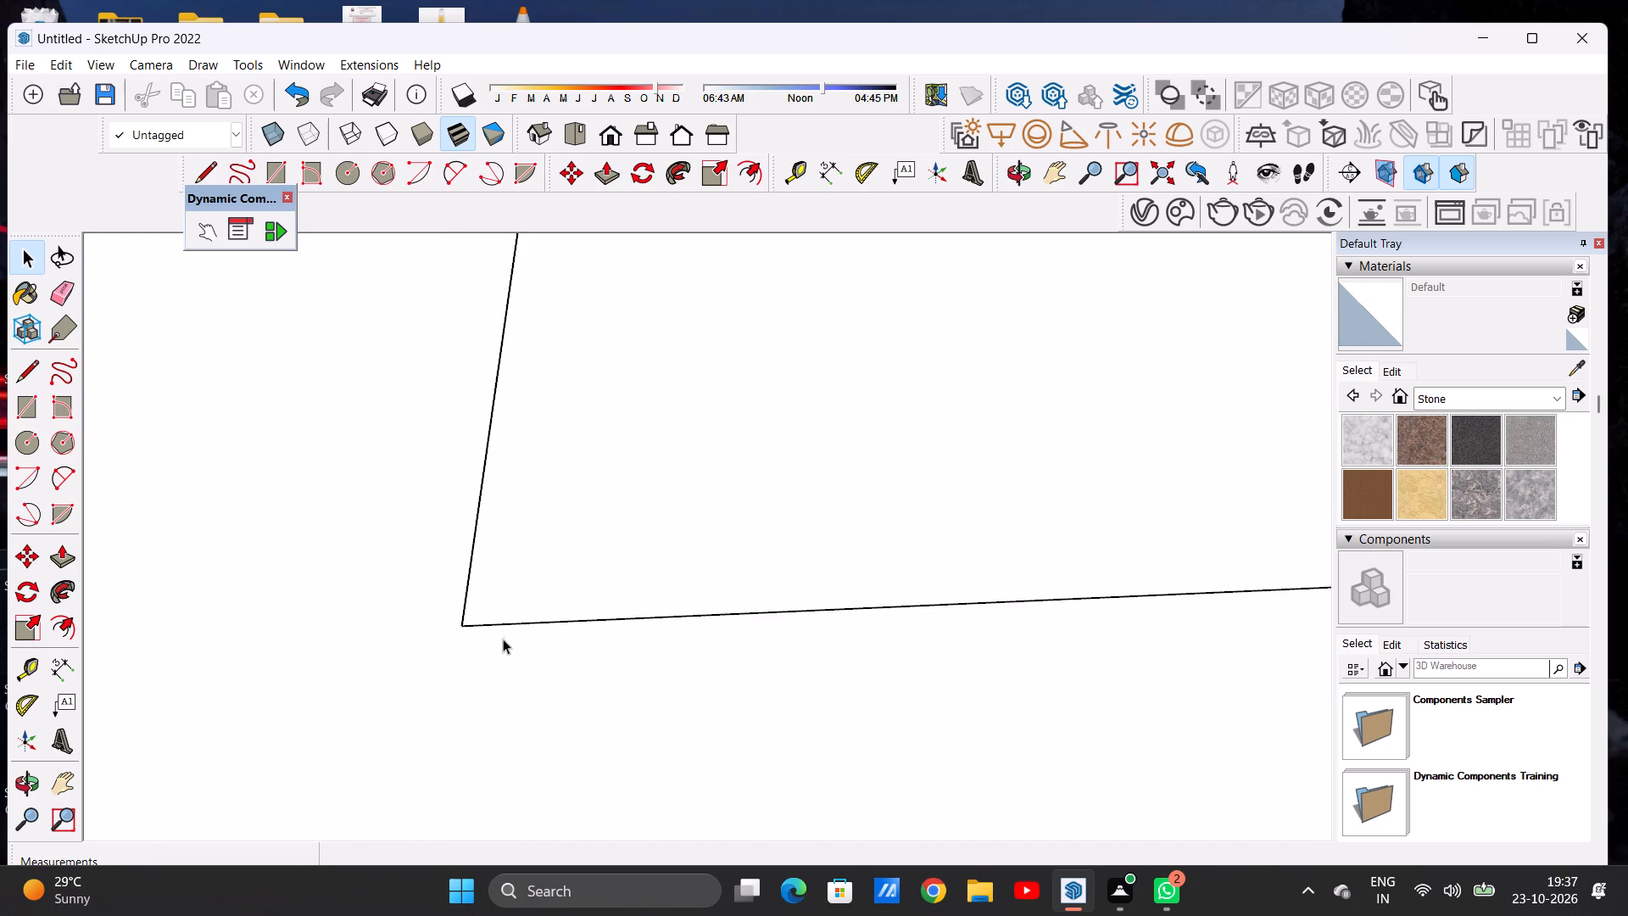
scroll(503, 639, "down", 20)
scroll(503, 639, "down", 15)
middle_click_drag(477, 594, 573, 599)
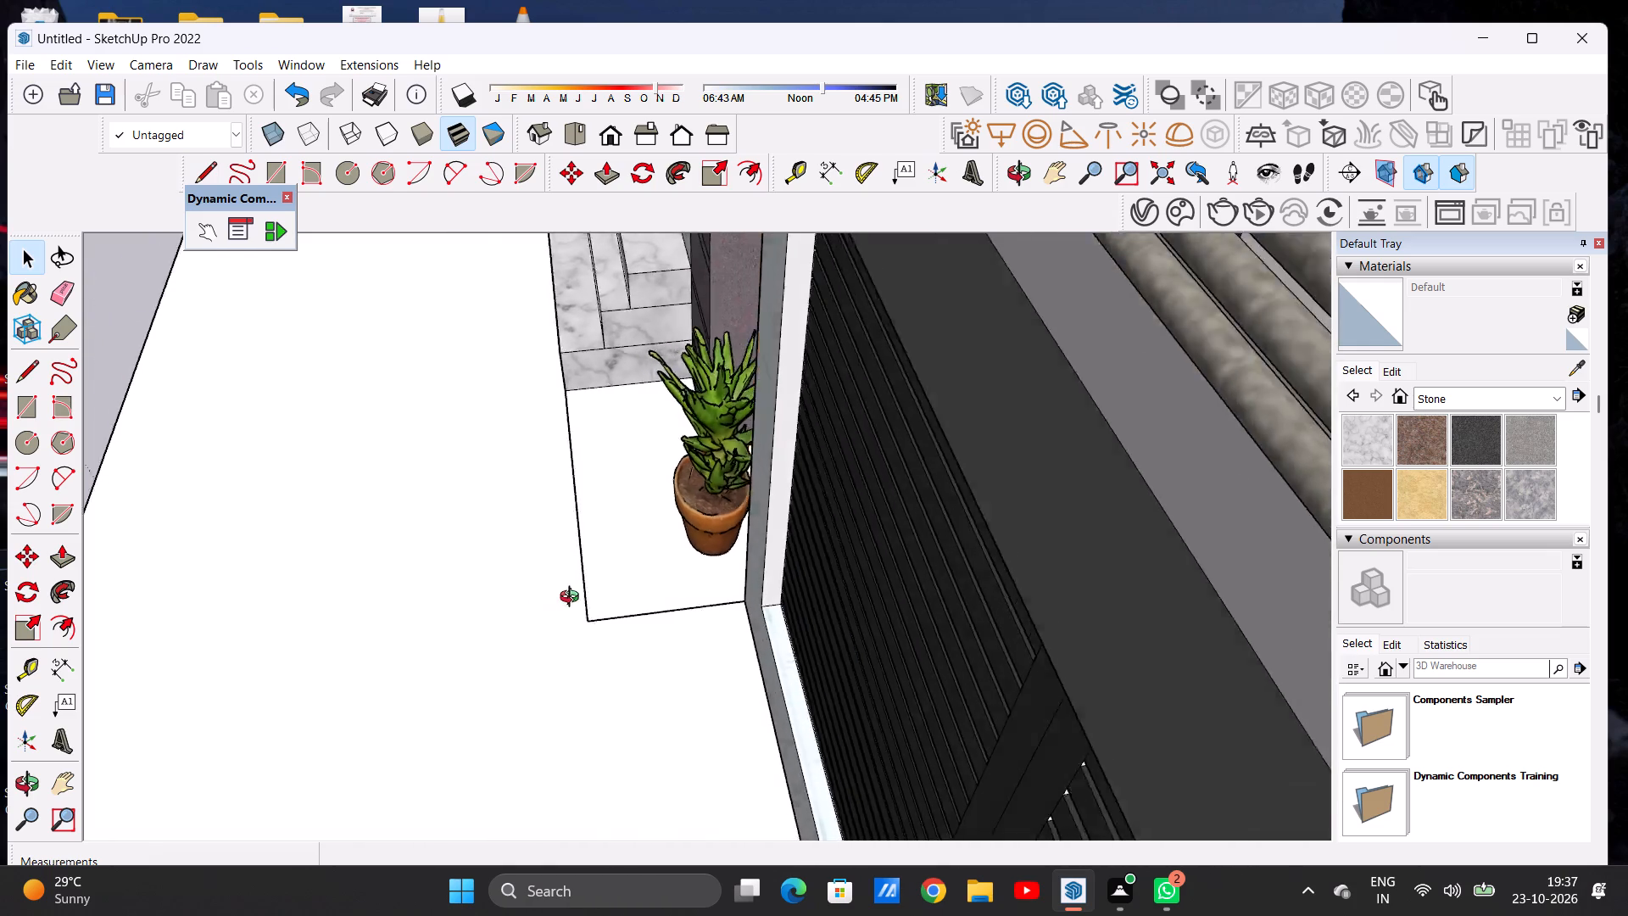
middle_click_drag(573, 599, 862, 557)
scroll(854, 552, "down", 8)
middle_click_drag(638, 595, 699, 596)
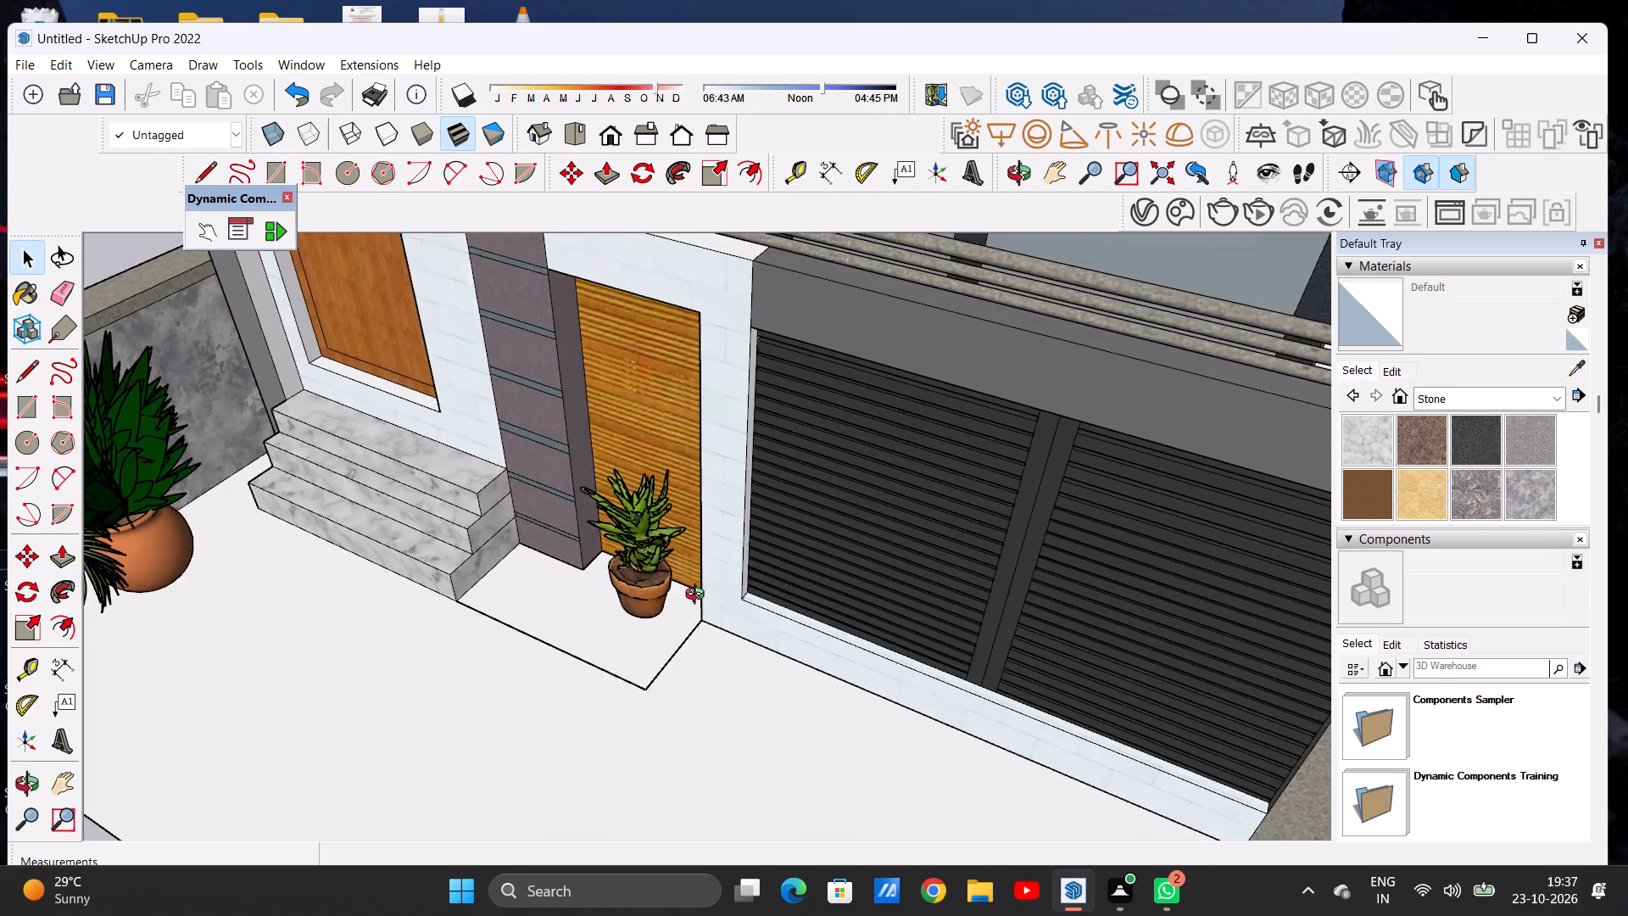
middle_click_drag(699, 596, 844, 565)
scroll(812, 529, "down", 9)
scroll(699, 655, "up", 5)
scroll(699, 655, "down", 1)
scroll(699, 655, "up", 1)
scroll(699, 631, "down", 1)
scroll(699, 631, "up", 7)
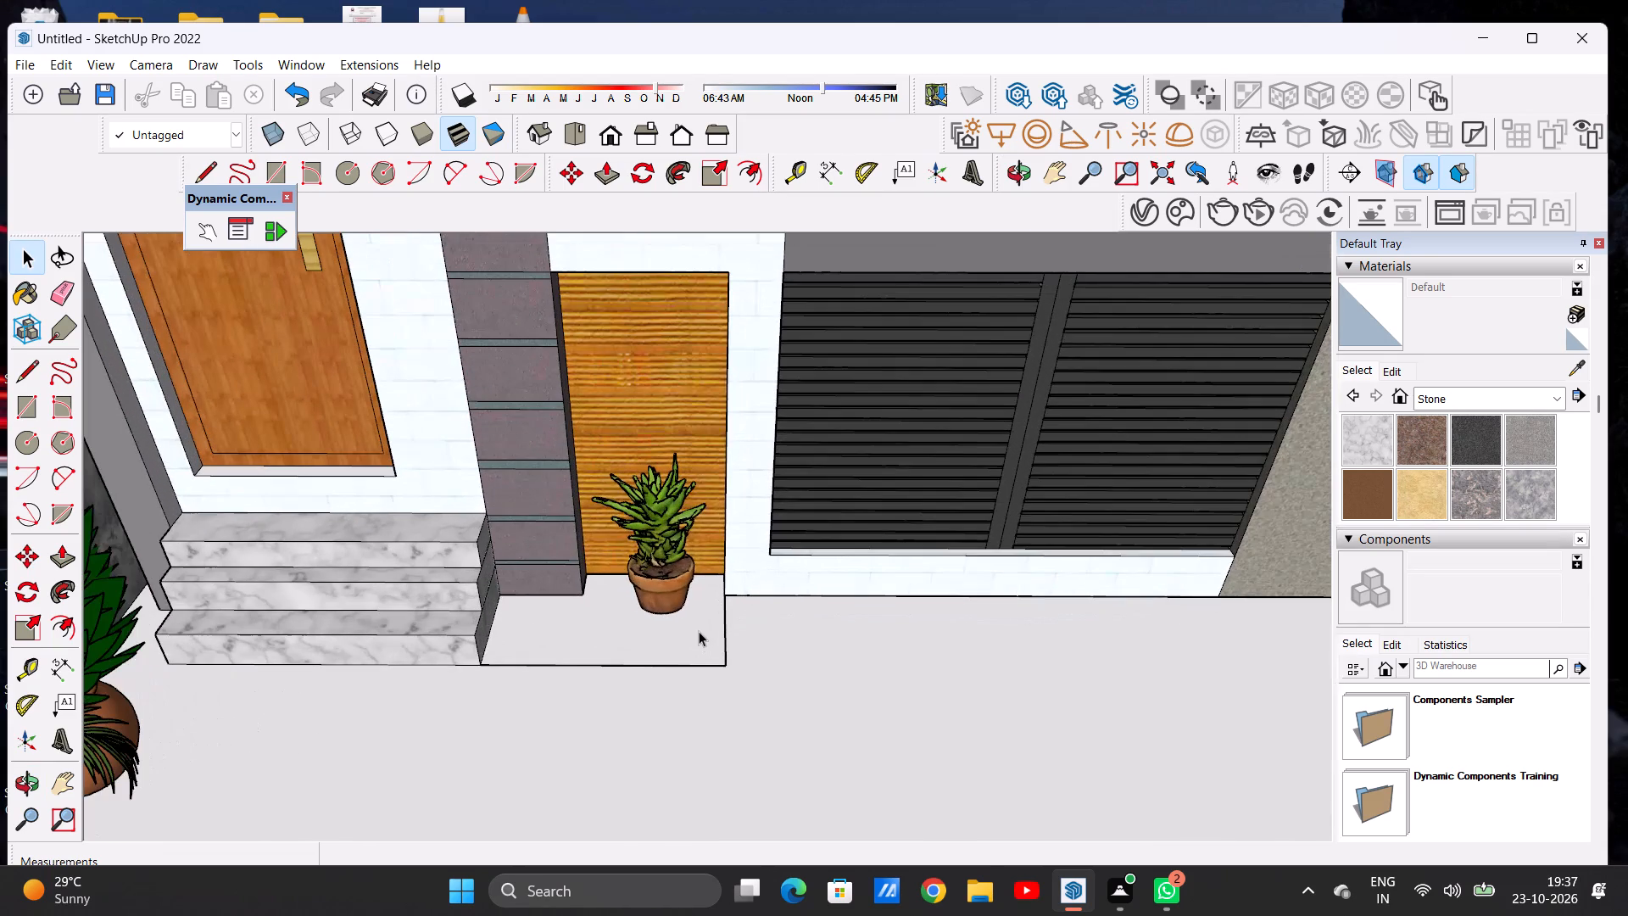
Undo both outline lines of the floor patch around the potted succulent.
key("ctrl+z")
key("ctrl+z")
Draw a floor rectangle about 3' 3 11/16" by 1' 5 3/4" from the bottom step's front corner to the white wall's corner.
key("r")
scroll(699, 631, "up", 8)
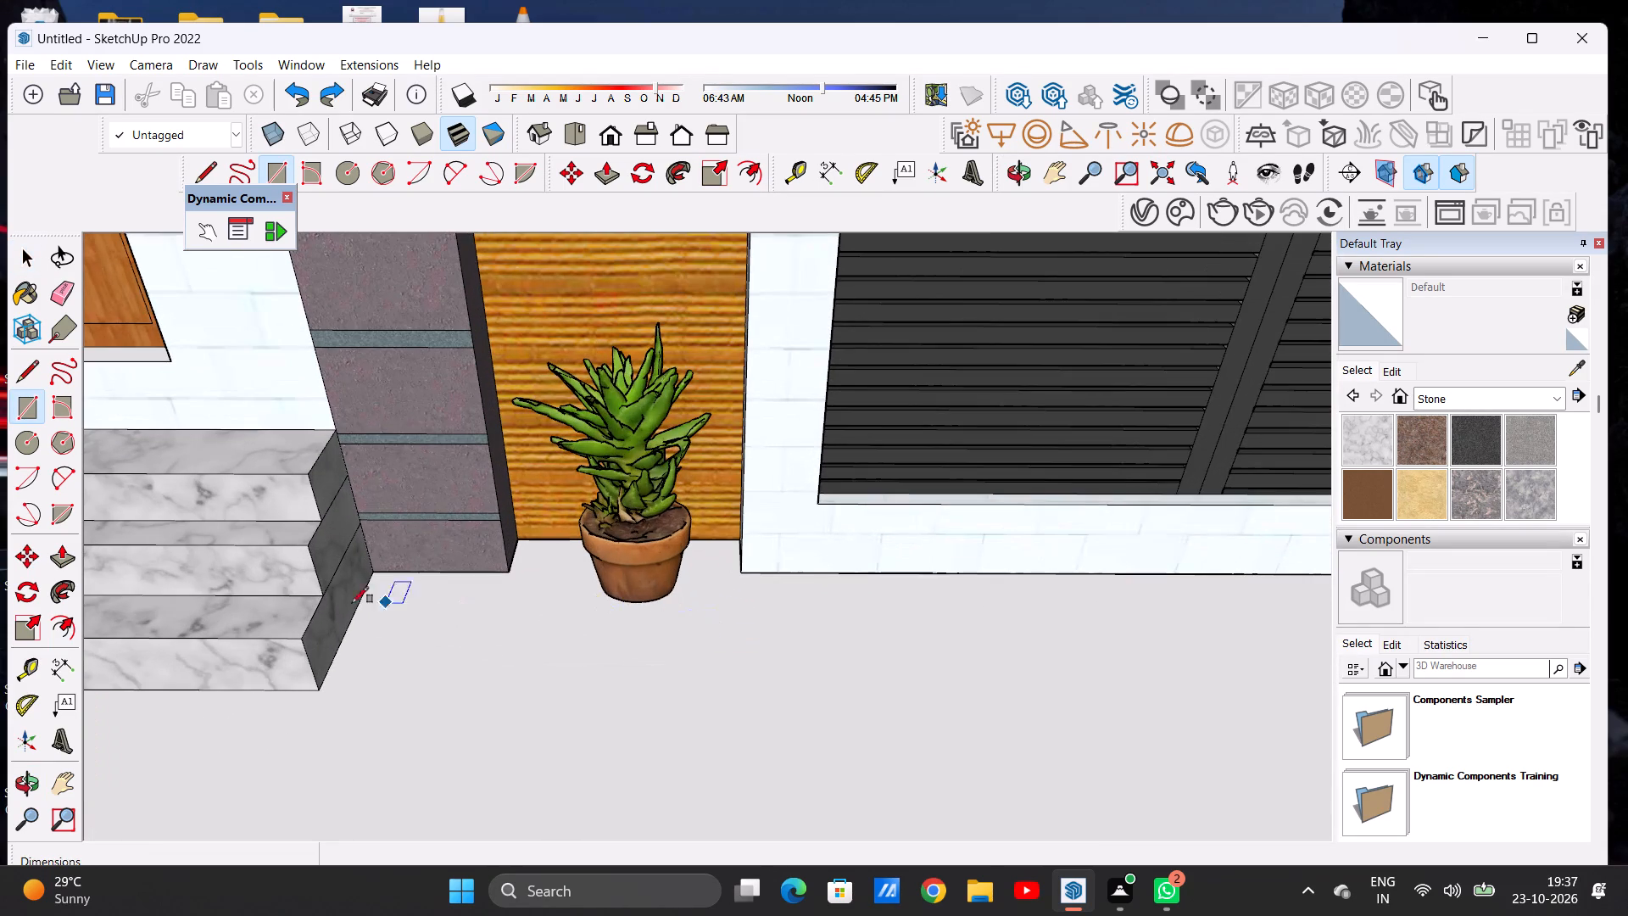
left_click(328, 687)
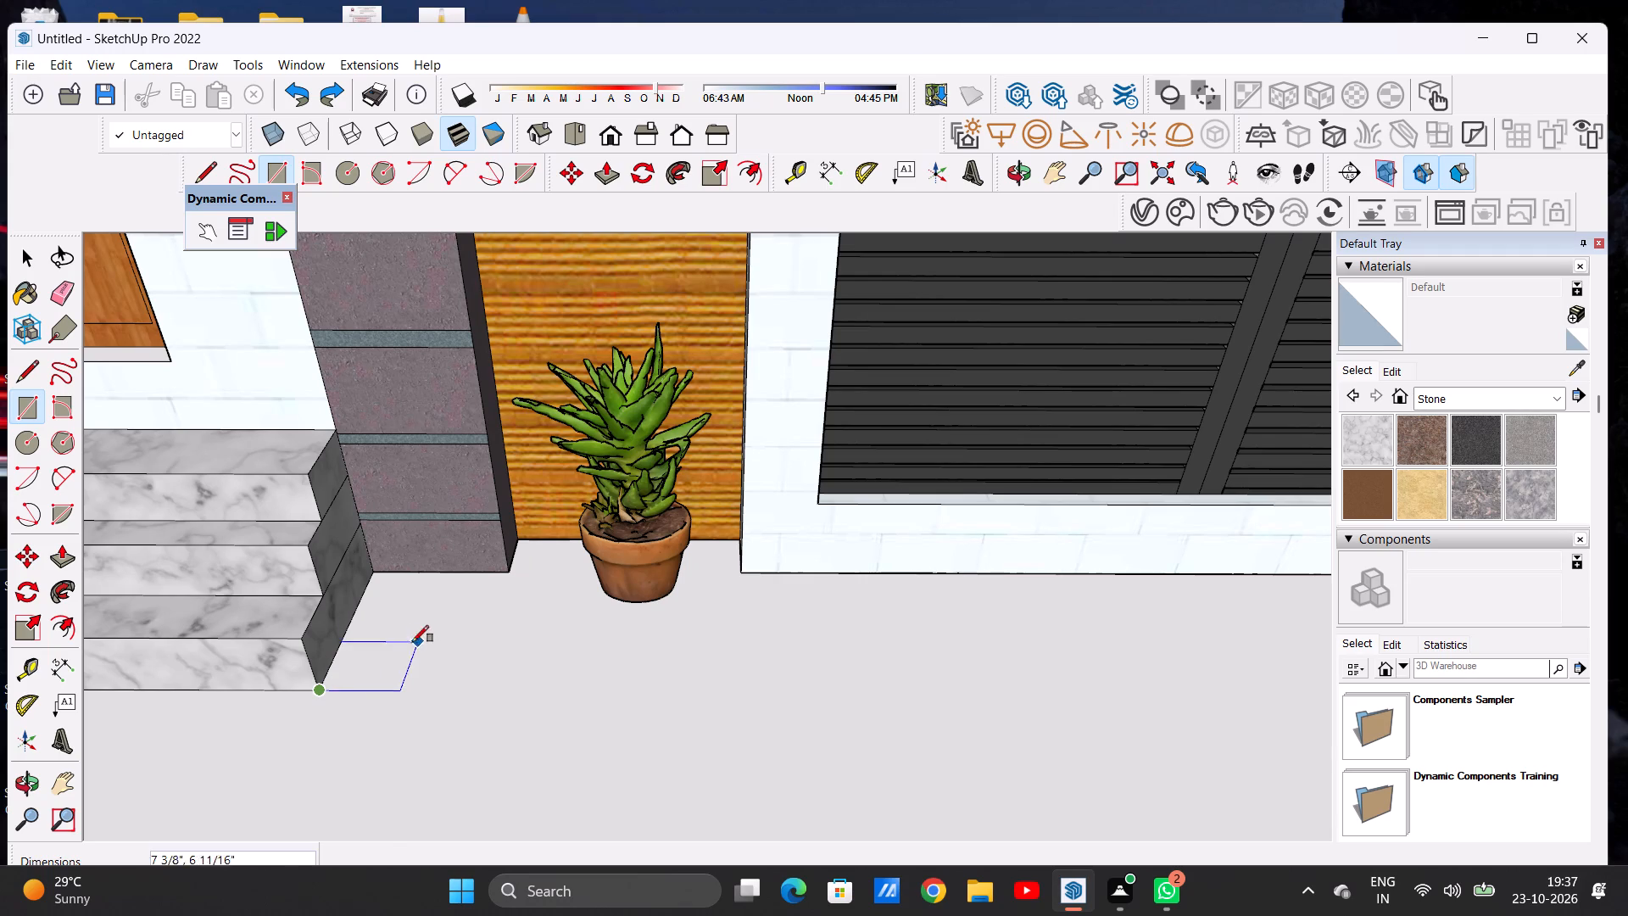
left_click(376, 578)
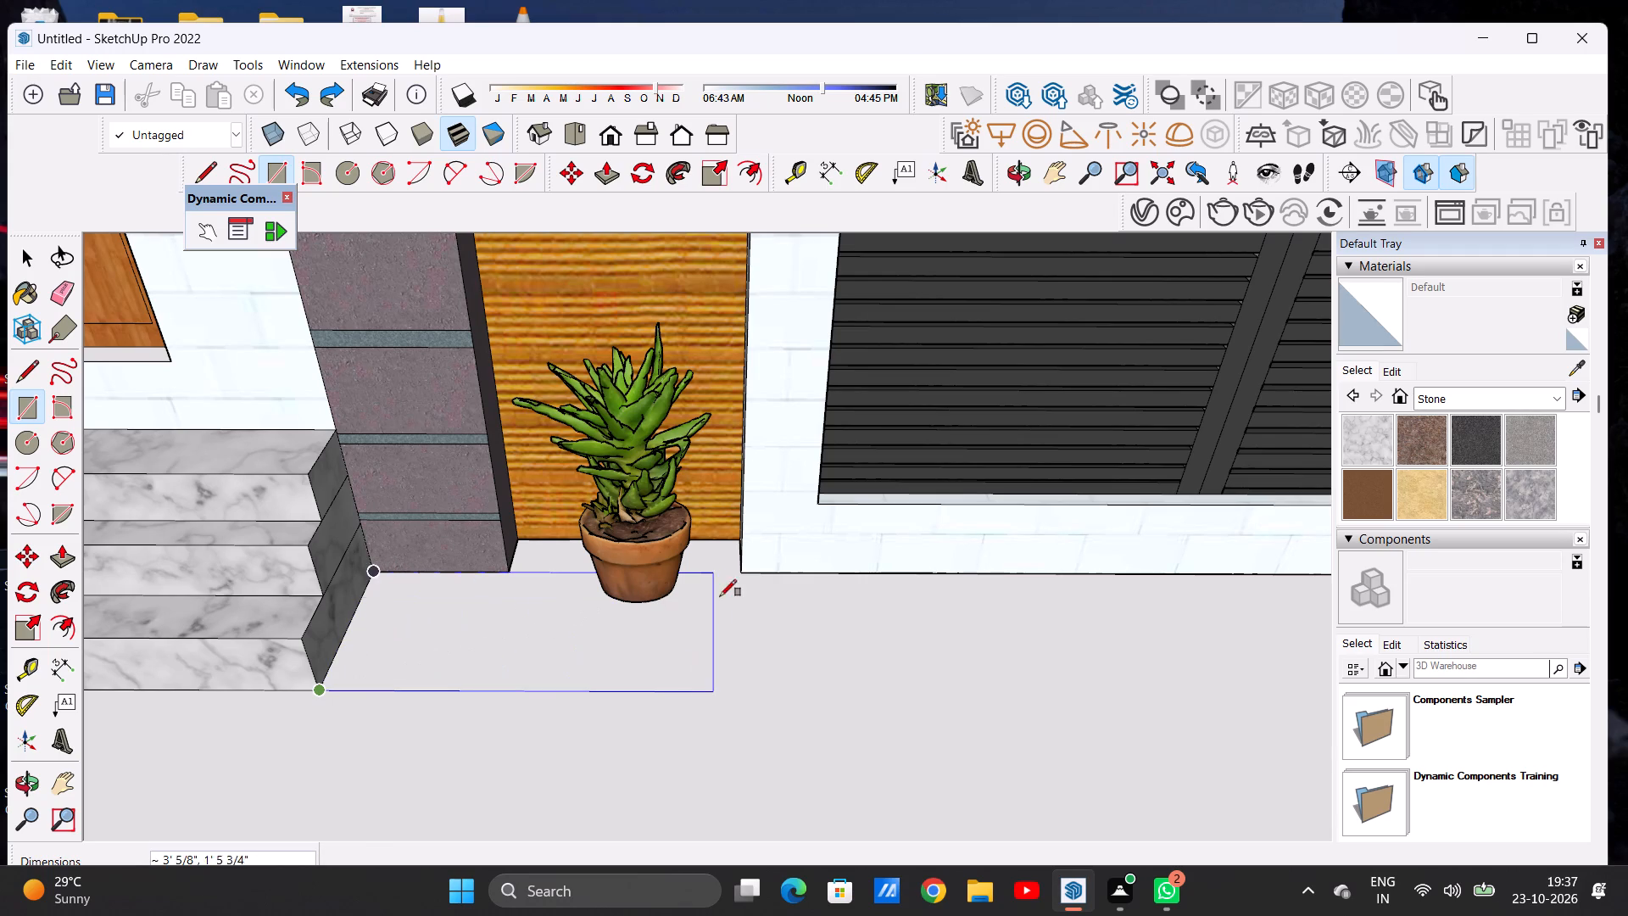
left_click(743, 579)
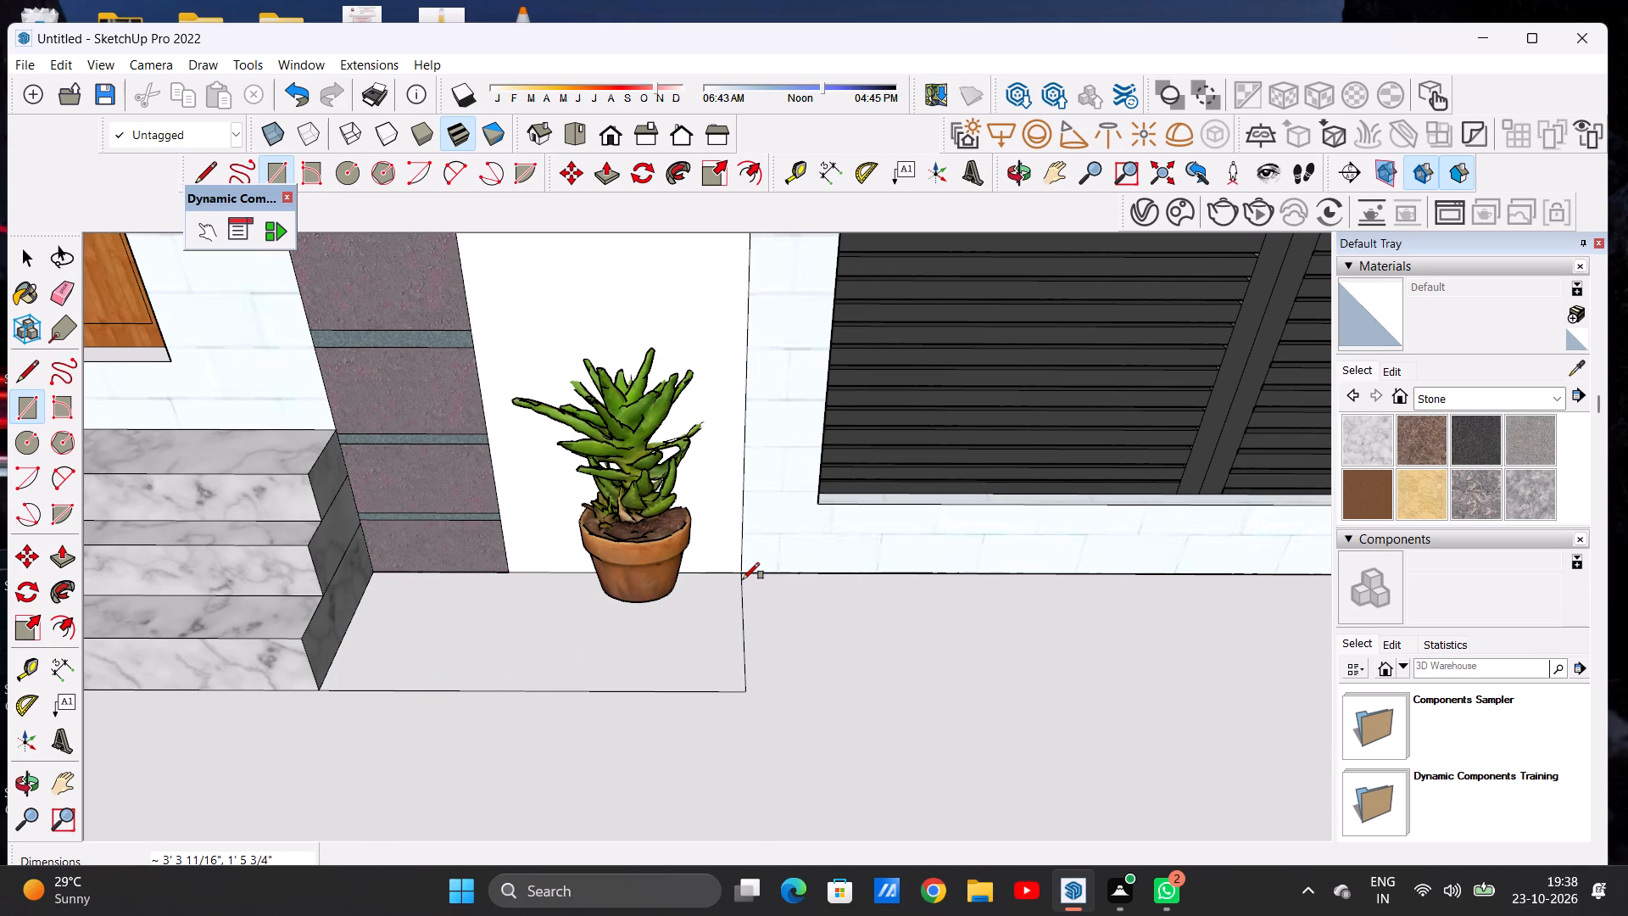
key("space")
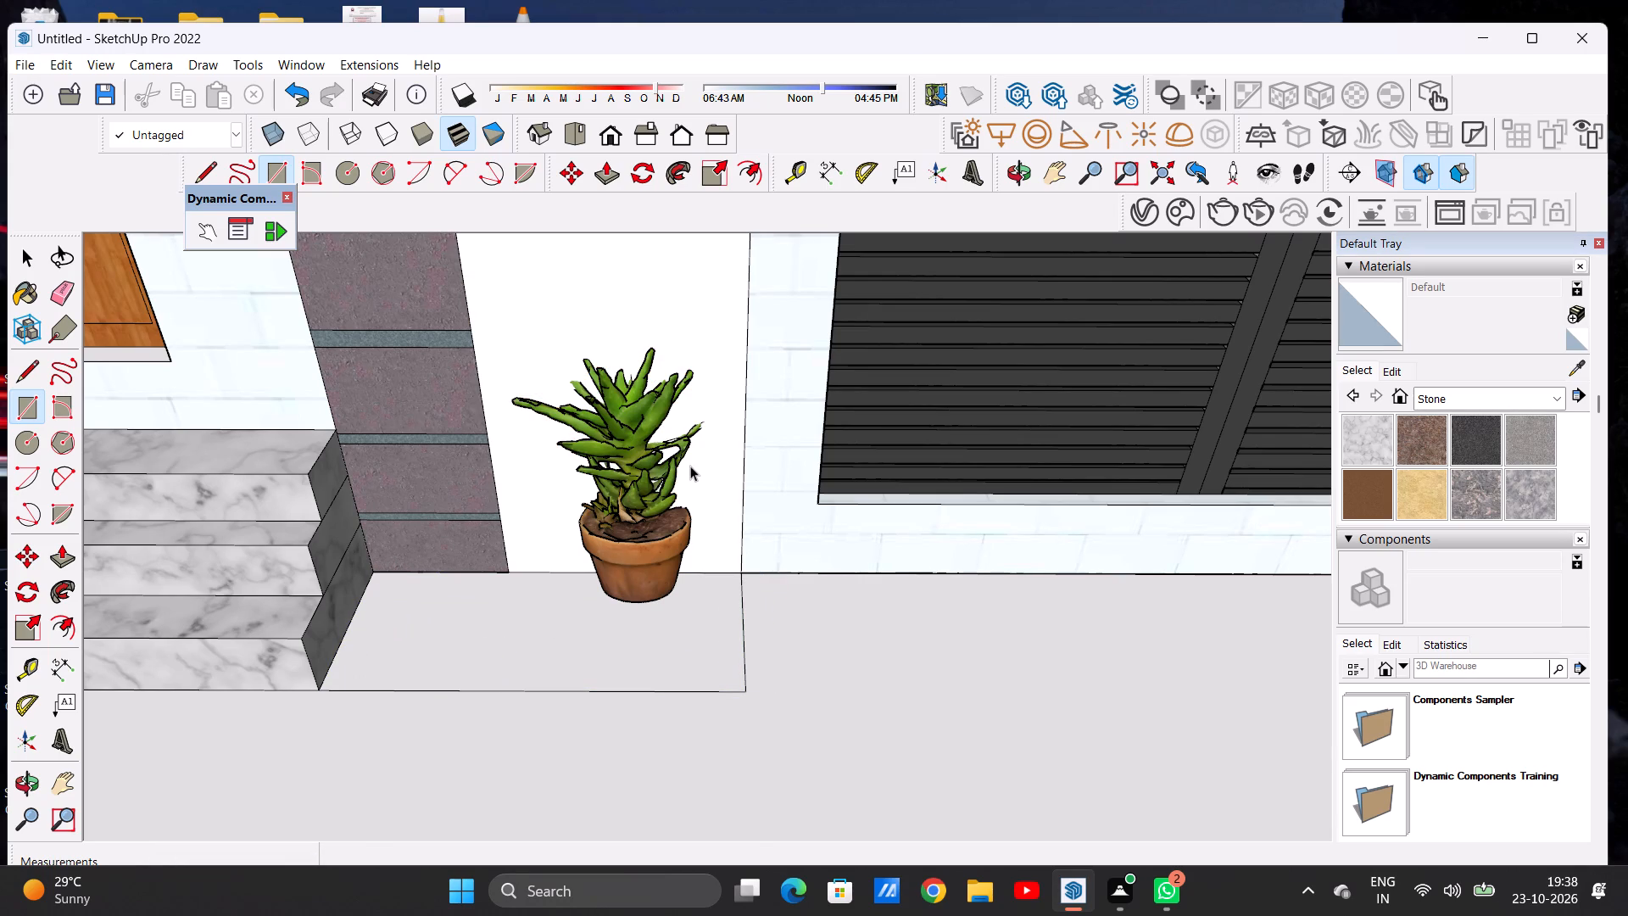
Delete the white vertical face covering the recessed wooden panel behind the potted succulent.
left_click(702, 467)
key("Delete")
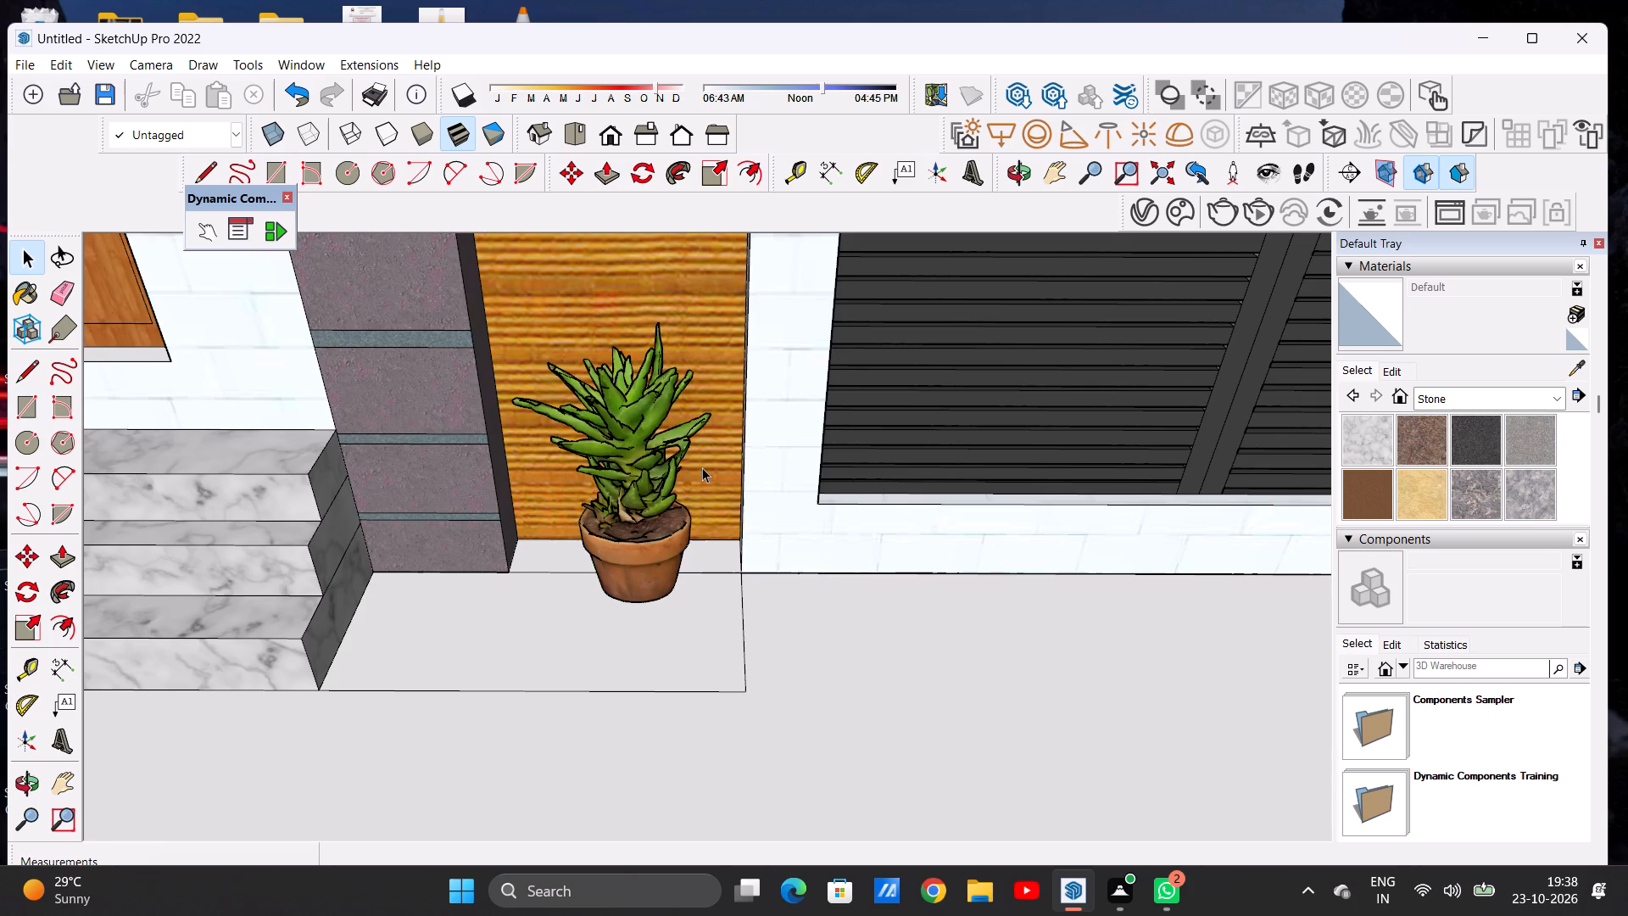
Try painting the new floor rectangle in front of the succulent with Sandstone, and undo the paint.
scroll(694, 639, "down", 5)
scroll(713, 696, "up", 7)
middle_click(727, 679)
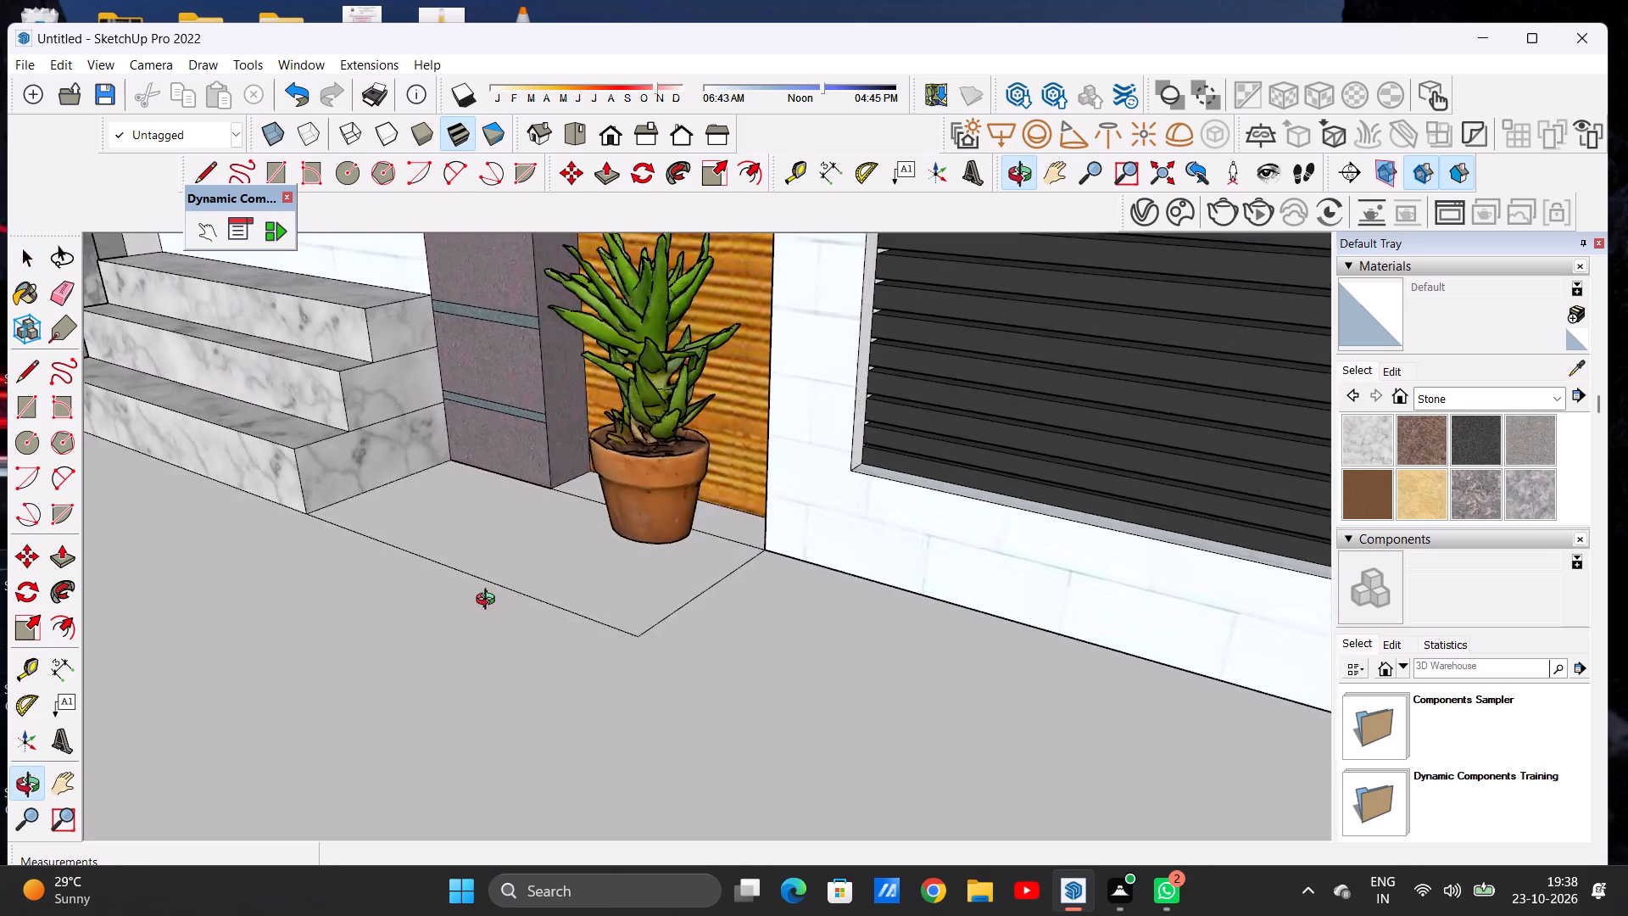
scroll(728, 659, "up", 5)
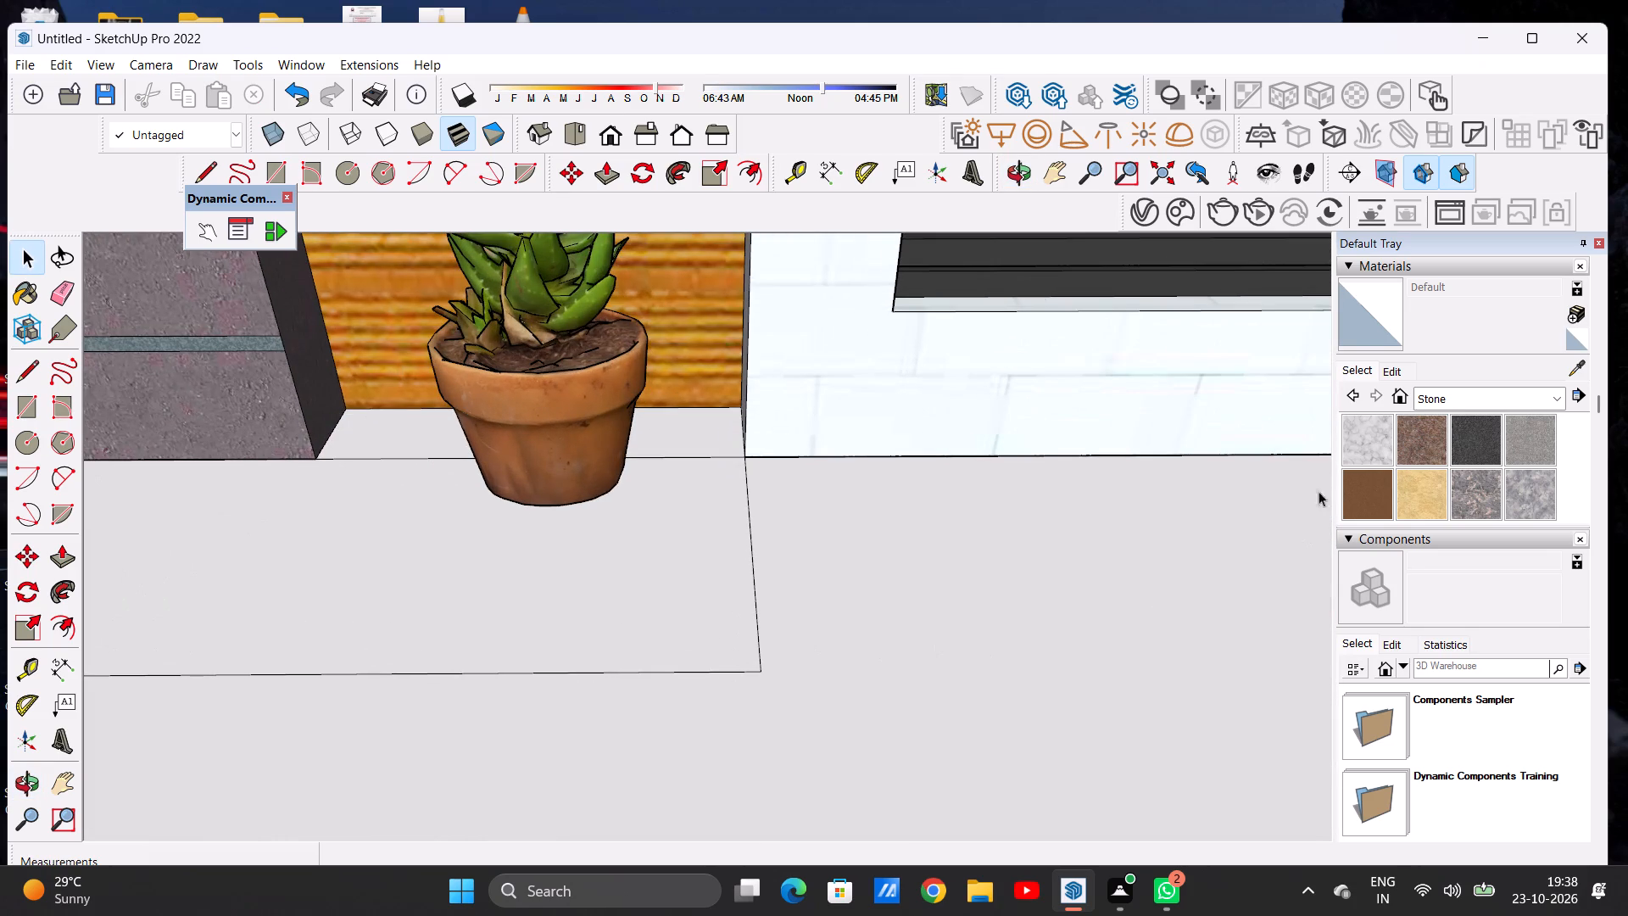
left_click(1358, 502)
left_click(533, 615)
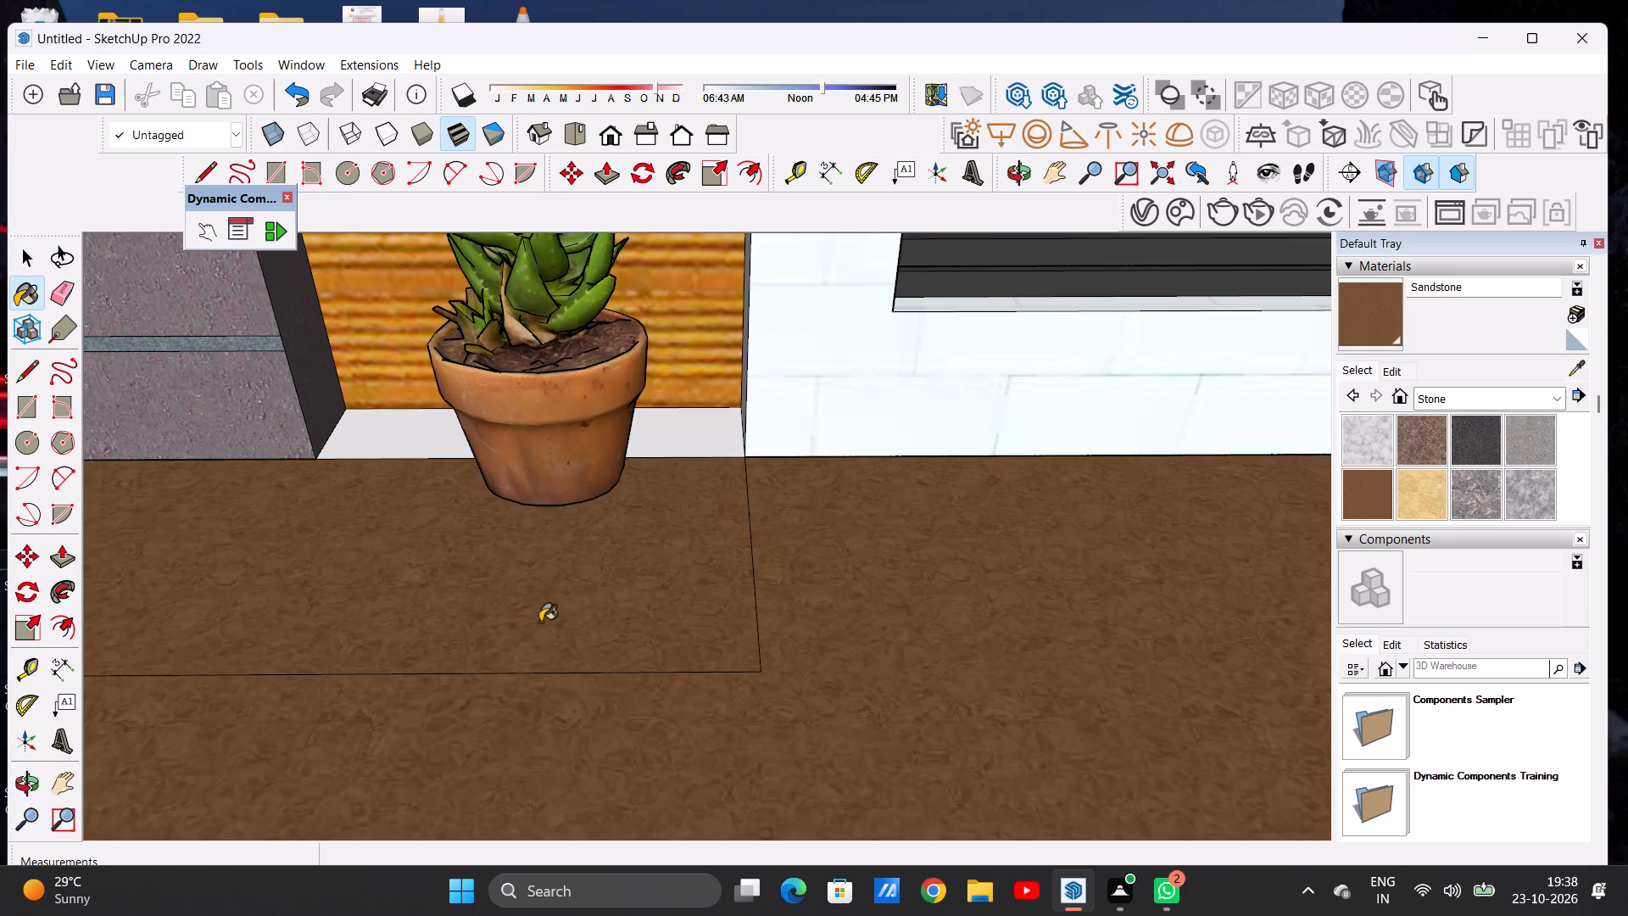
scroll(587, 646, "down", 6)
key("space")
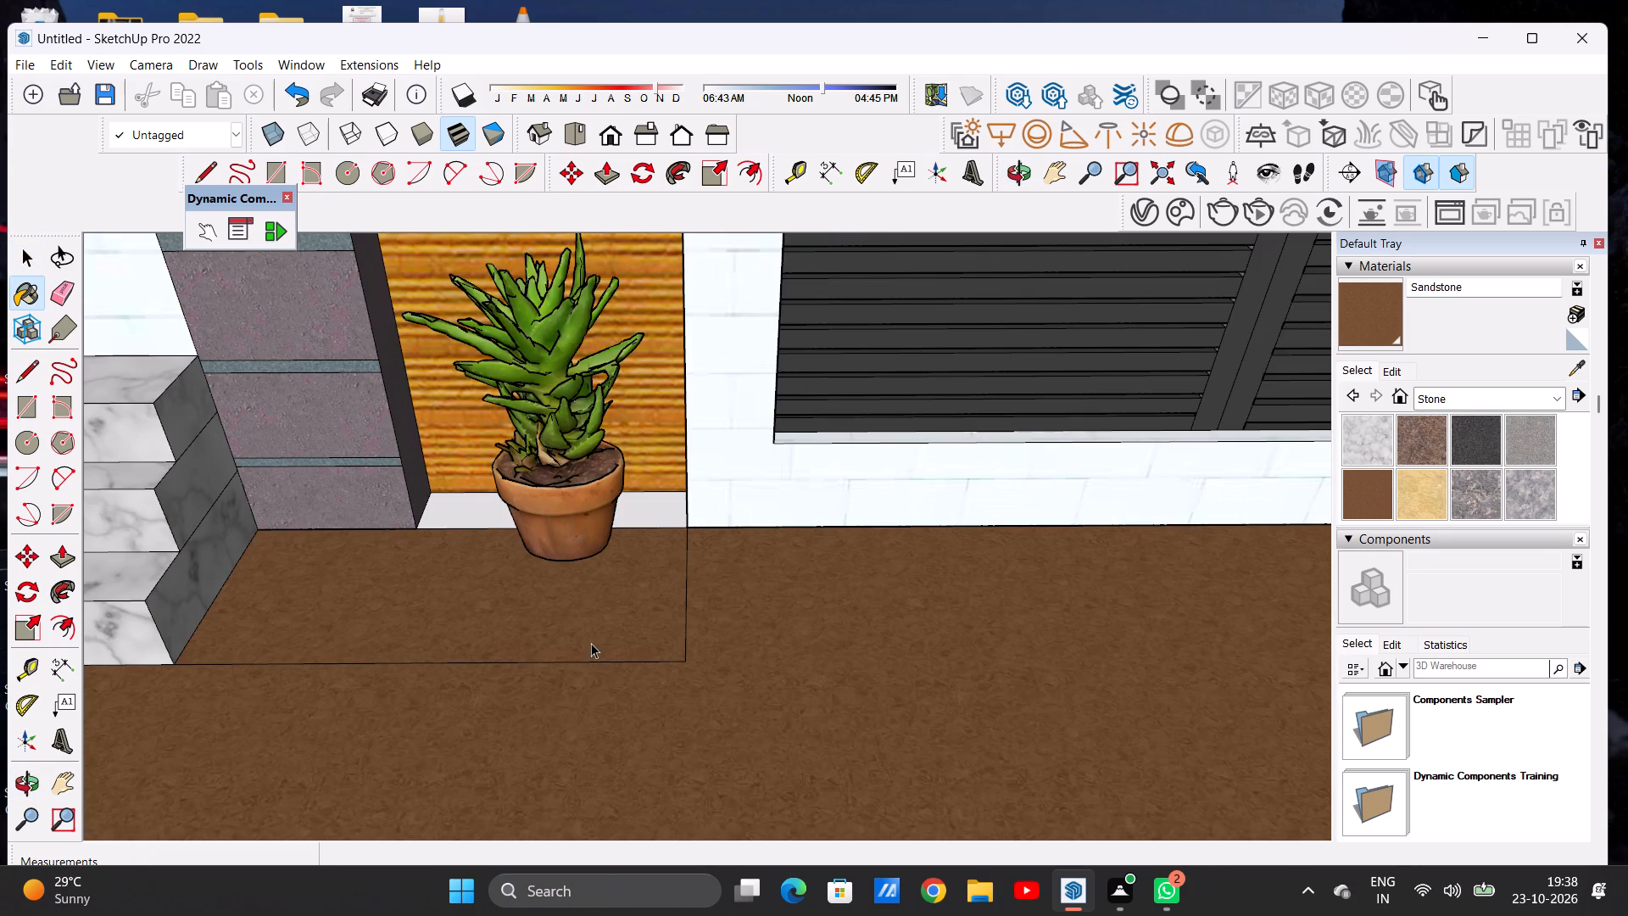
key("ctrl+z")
Examine the floor rectangle's face and edges around the potted succulent, from above and from below the floor slab.
scroll(638, 651, "up", 7)
left_click(633, 630)
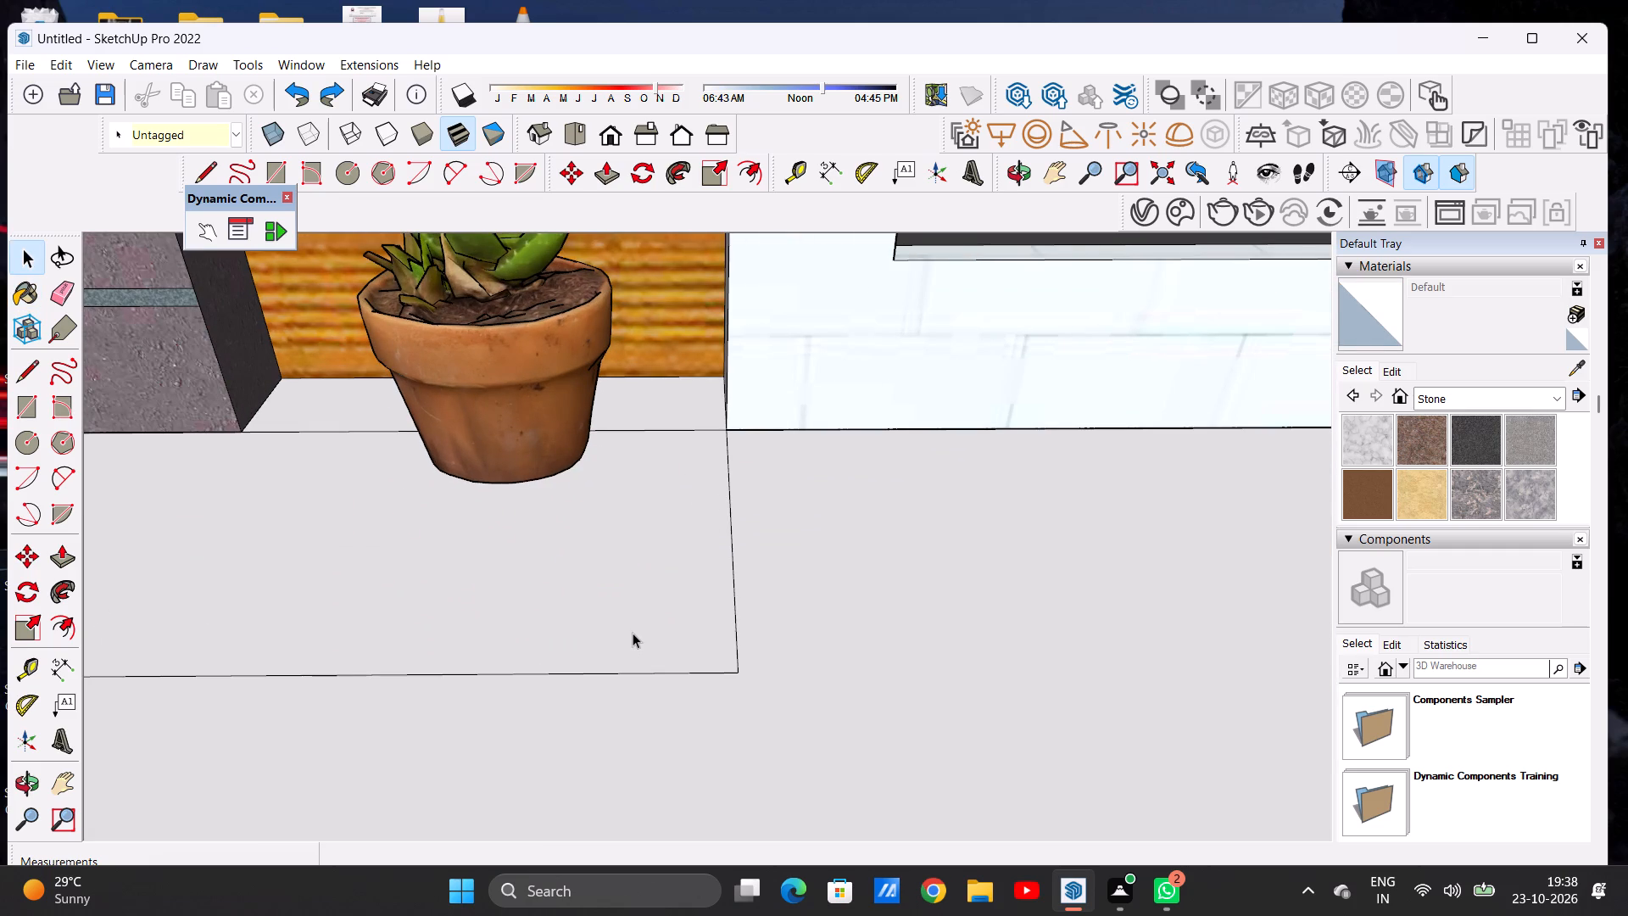
scroll(672, 612, "down", 13)
middle_click_drag(701, 690, 636, 402)
left_click(694, 674)
key("space")
left_click(707, 734)
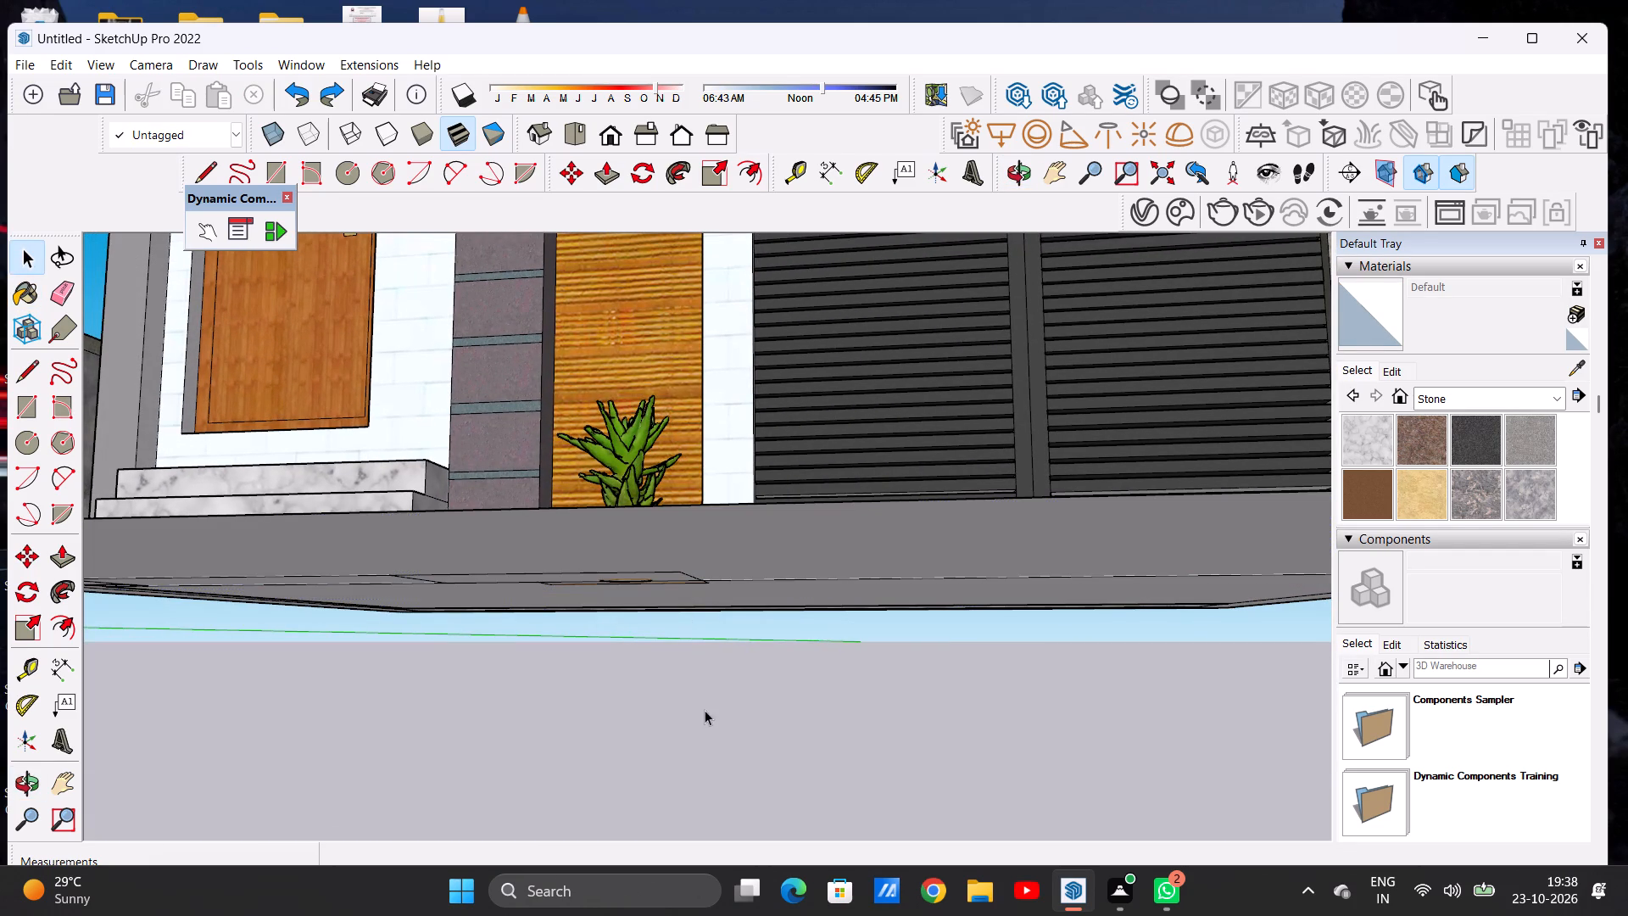
middle_click_drag(644, 529, 683, 820)
scroll(686, 661, "up", 8)
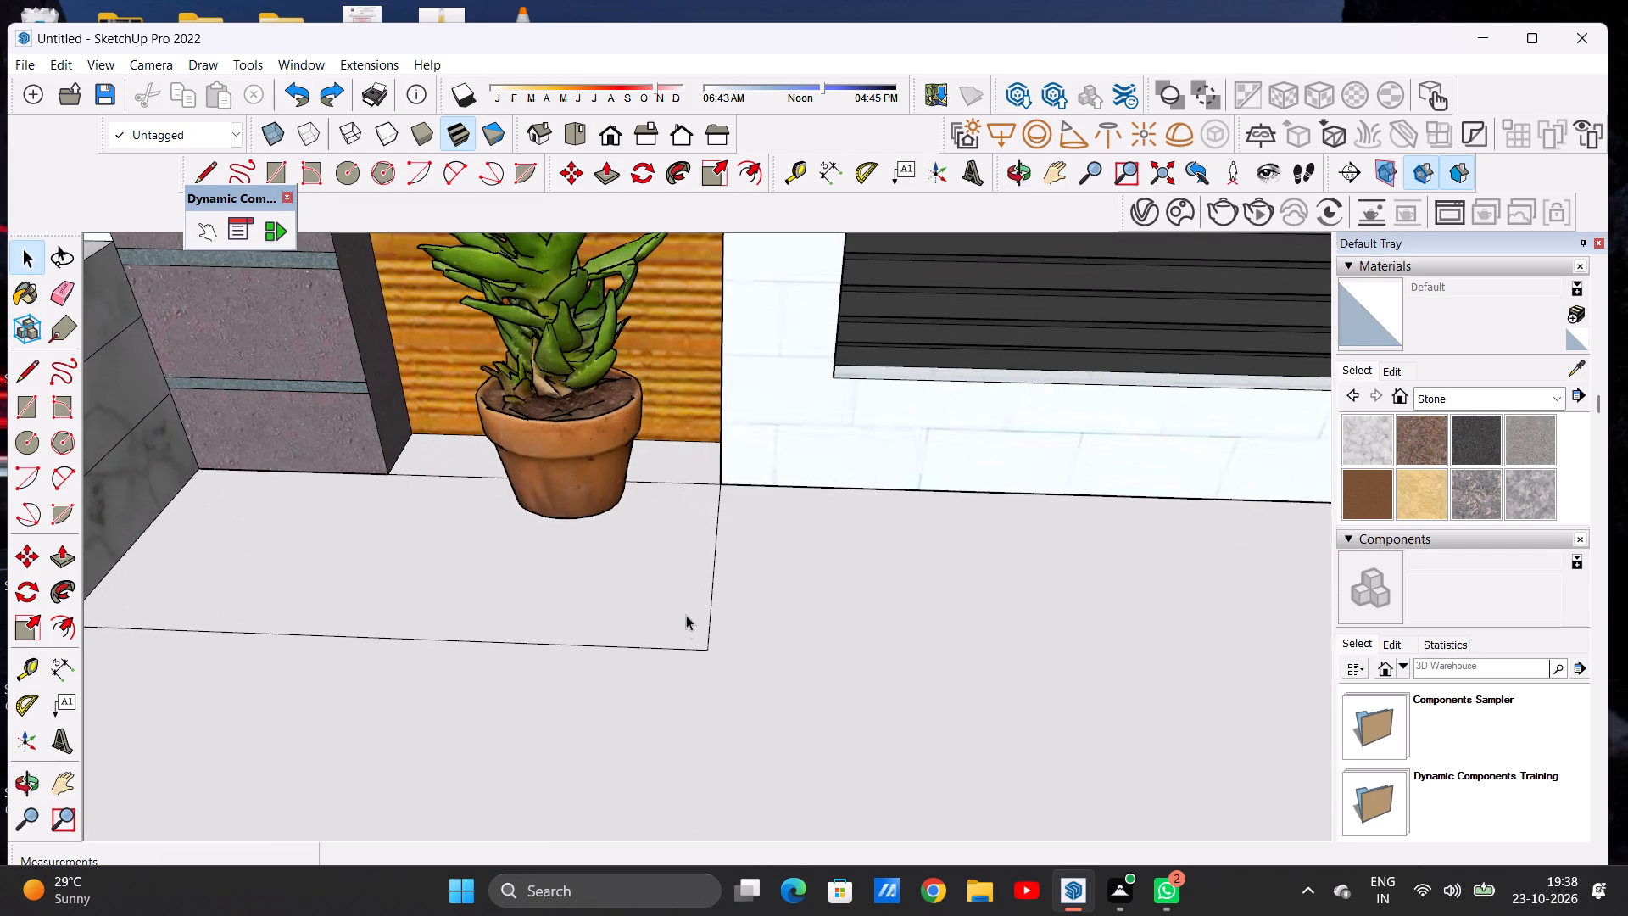
middle_click_drag(650, 617, 818, 695)
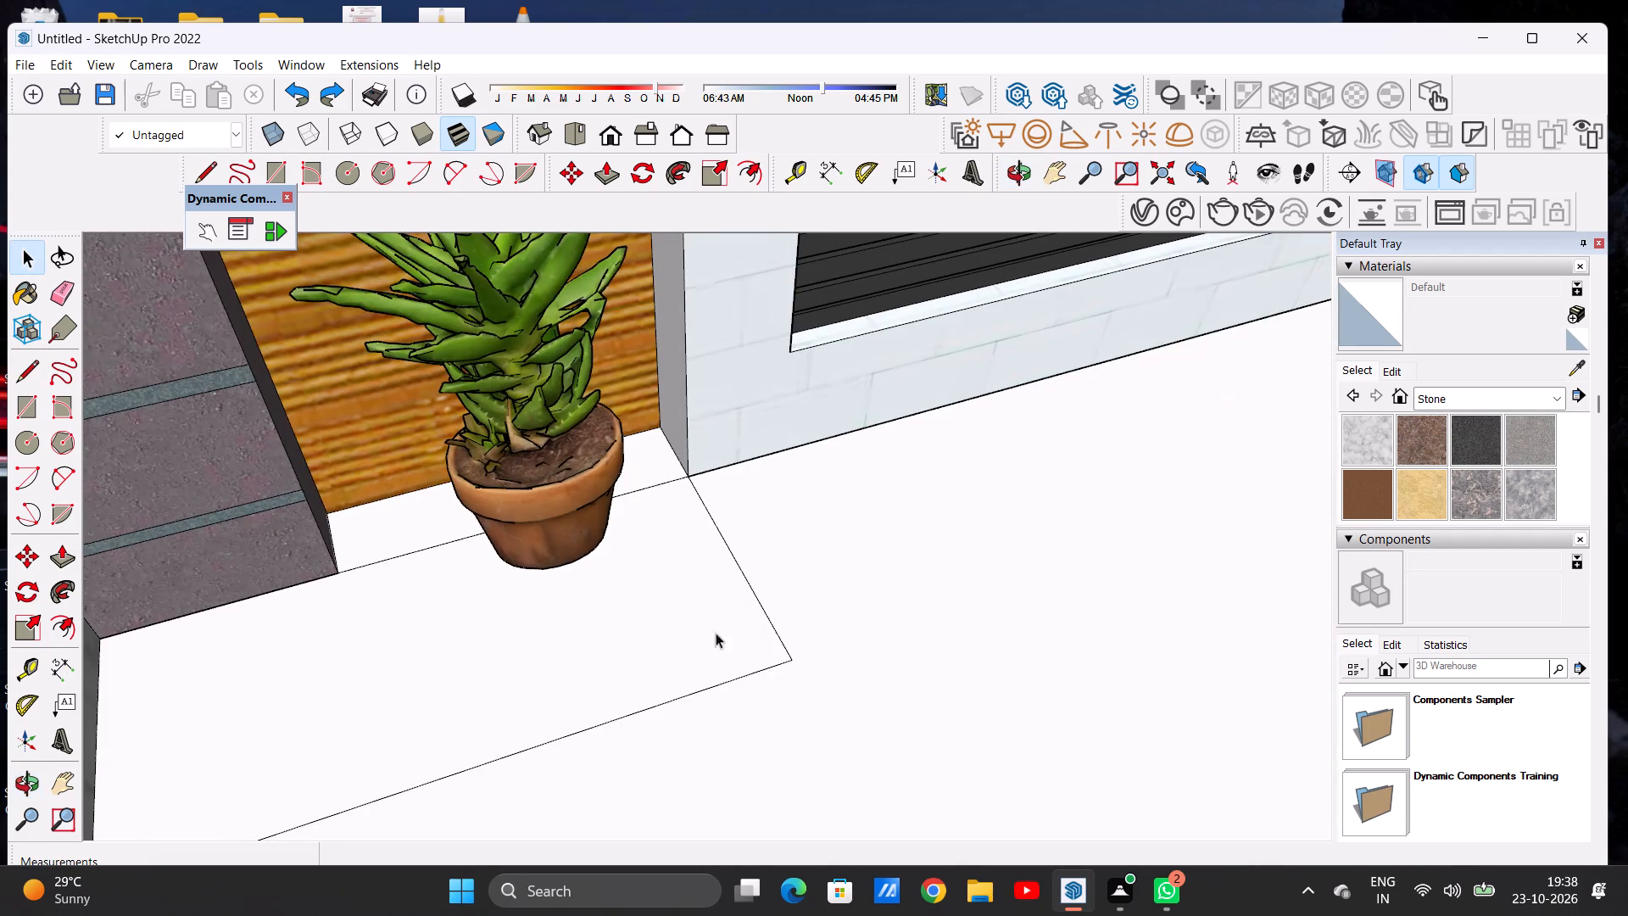
scroll(683, 581, "down", 1)
scroll(683, 581, "up", 1)
scroll(683, 581, "down", 6)
scroll(686, 598, "up", 7)
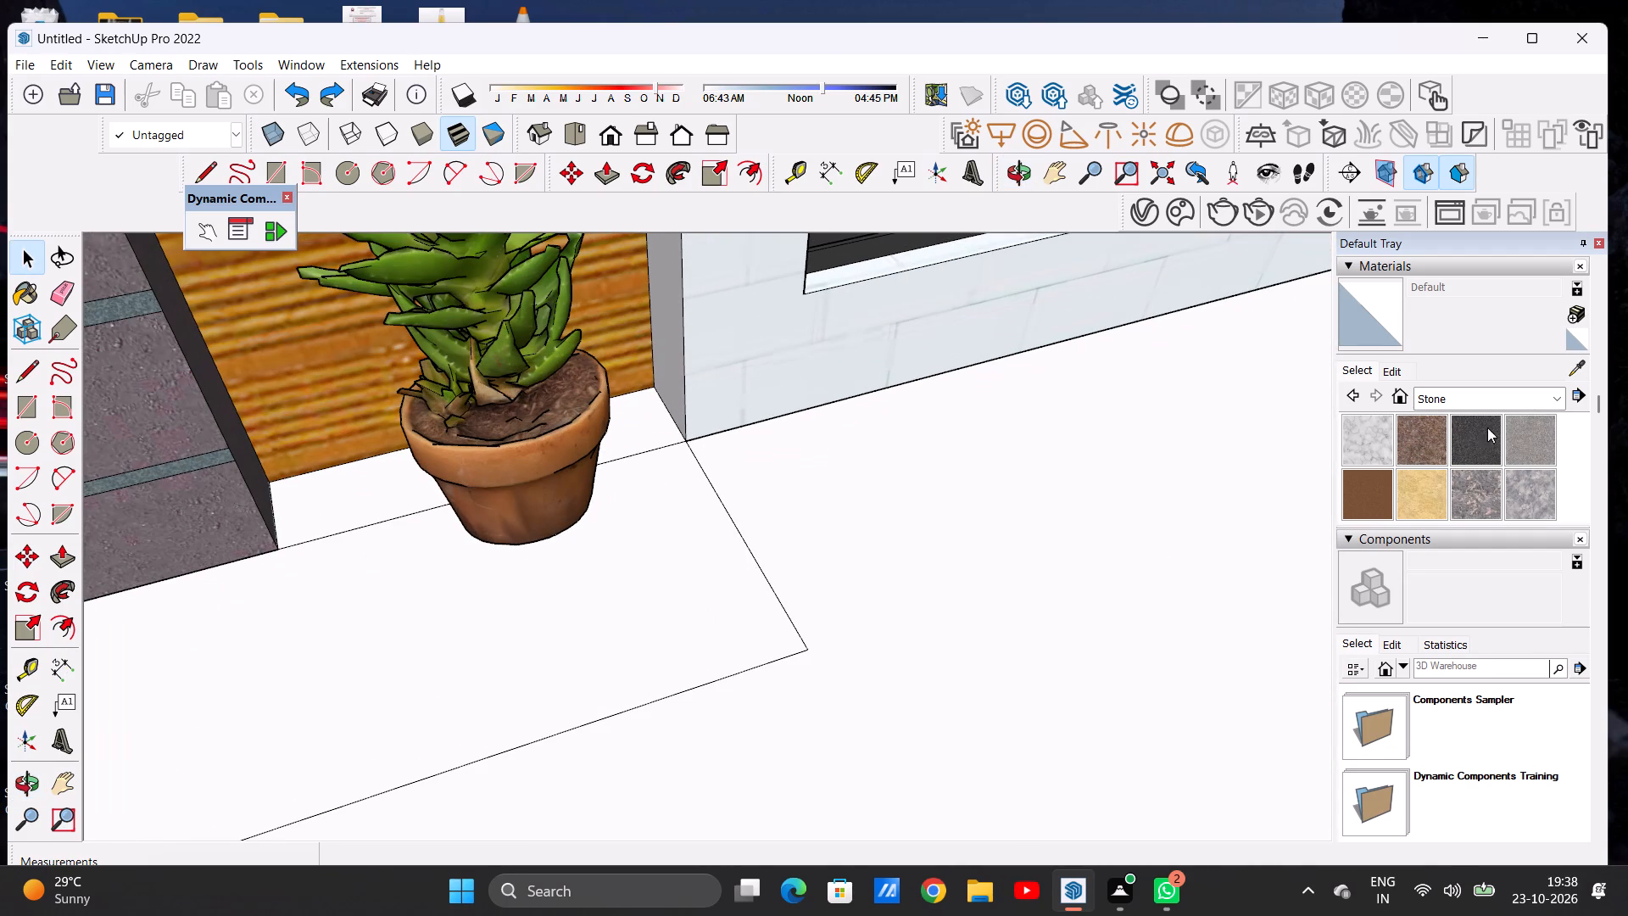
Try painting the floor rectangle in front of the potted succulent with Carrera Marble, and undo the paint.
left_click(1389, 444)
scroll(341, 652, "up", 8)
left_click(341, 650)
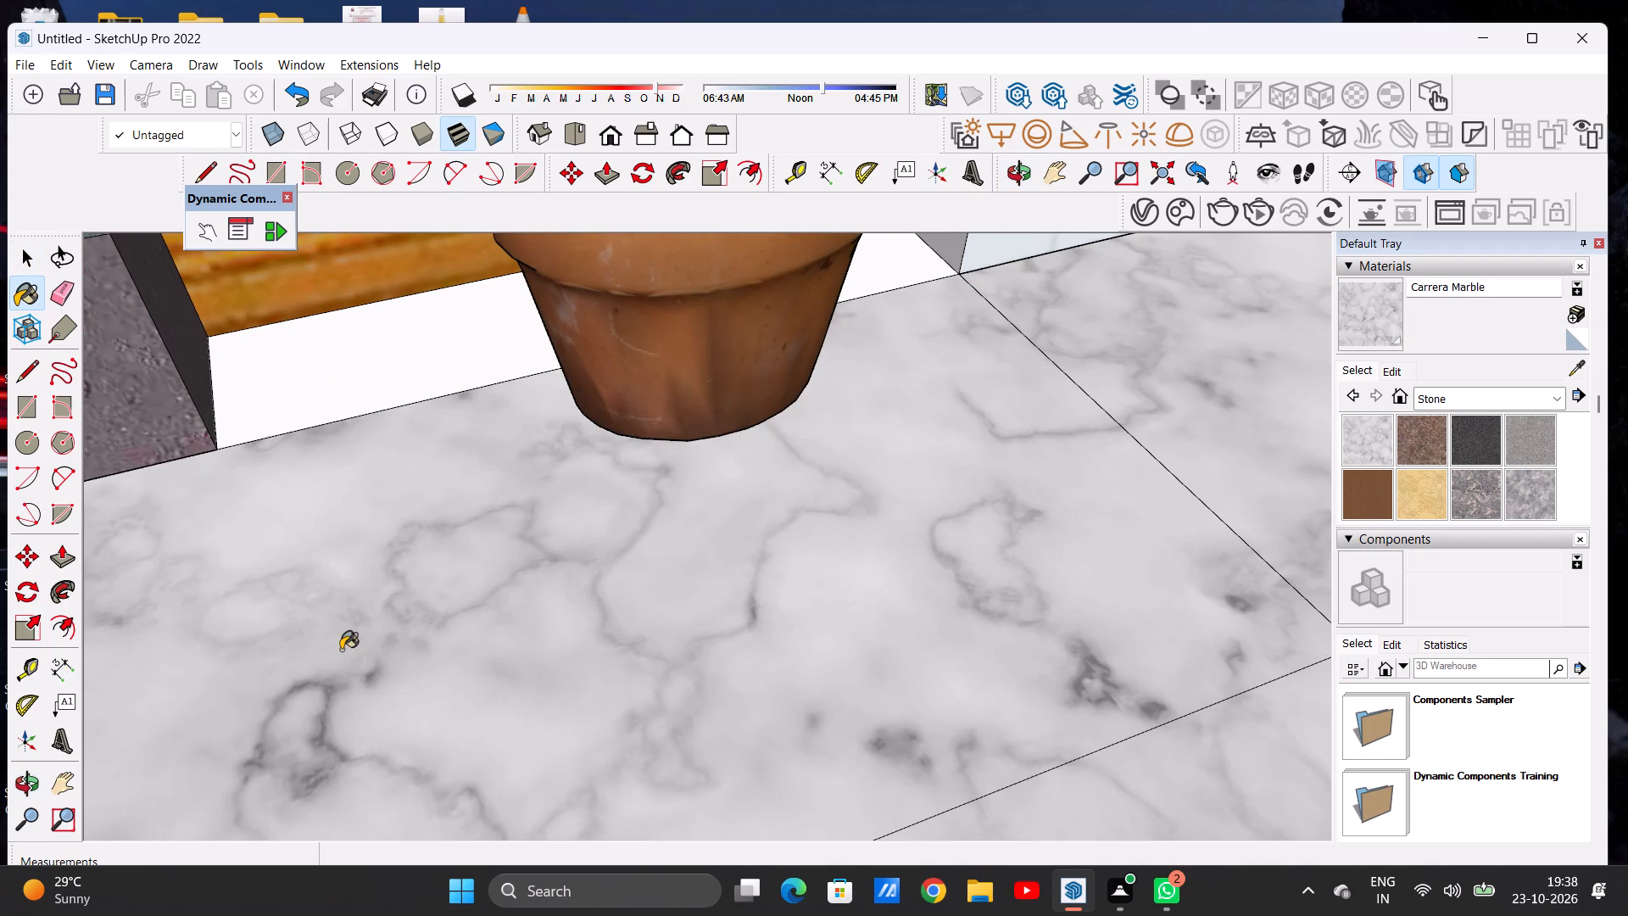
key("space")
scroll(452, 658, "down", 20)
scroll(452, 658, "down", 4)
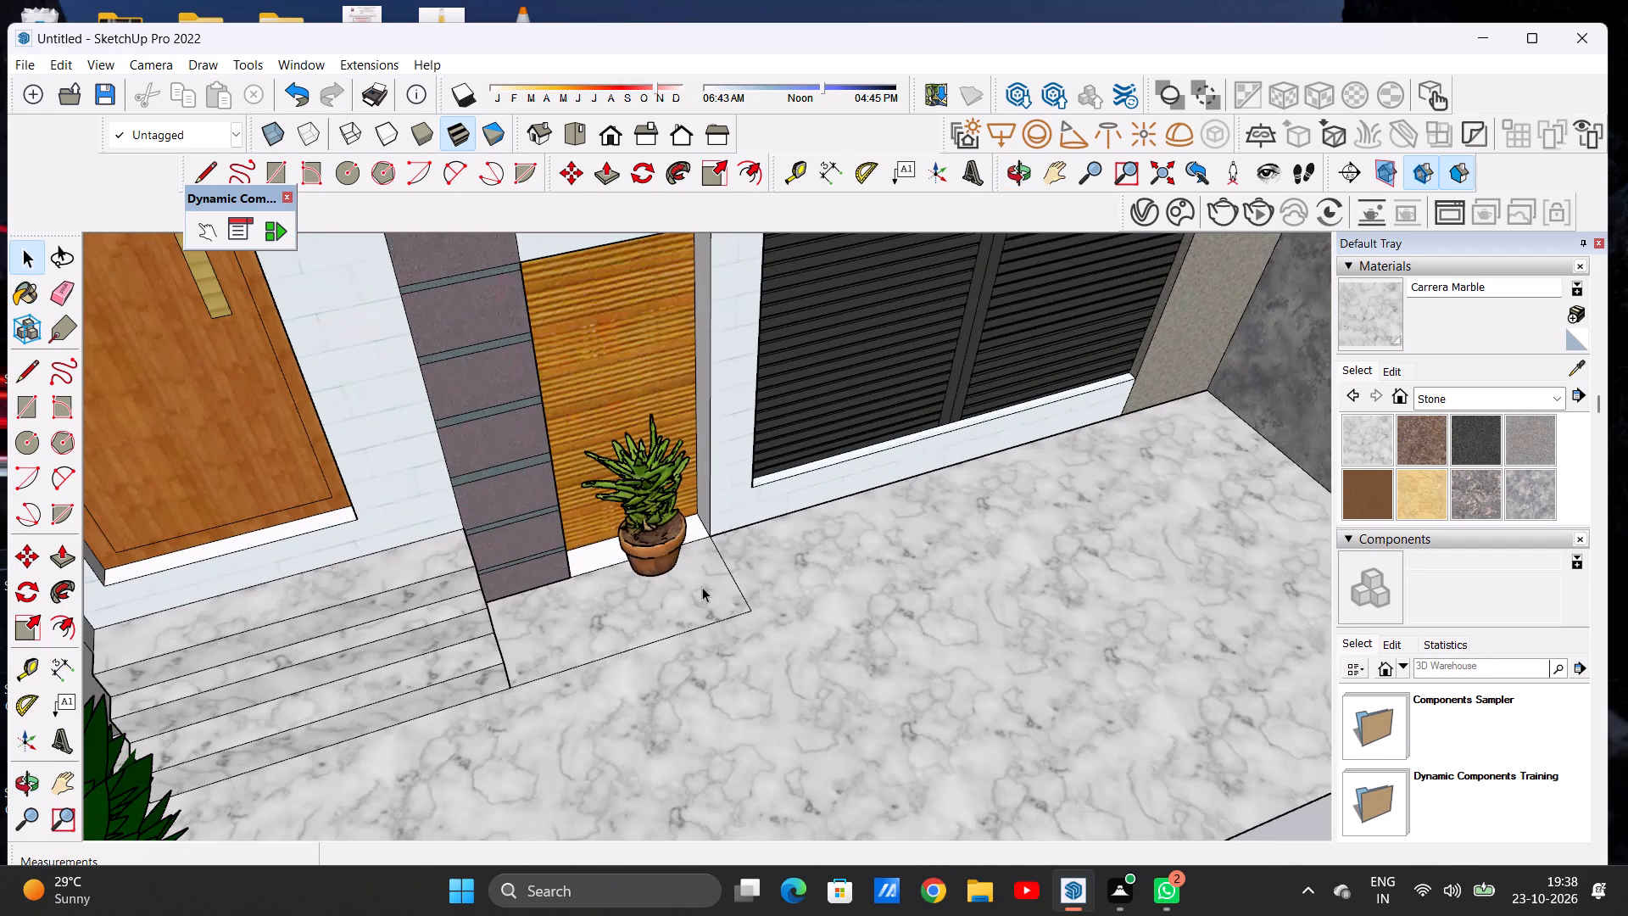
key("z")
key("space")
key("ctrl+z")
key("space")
Scale the spiky plant in the terracotta pot on the wood-clad middle balcony down to about 0.8 of its height.
scroll(705, 587, "down", 20)
scroll(705, 587, "down", 4)
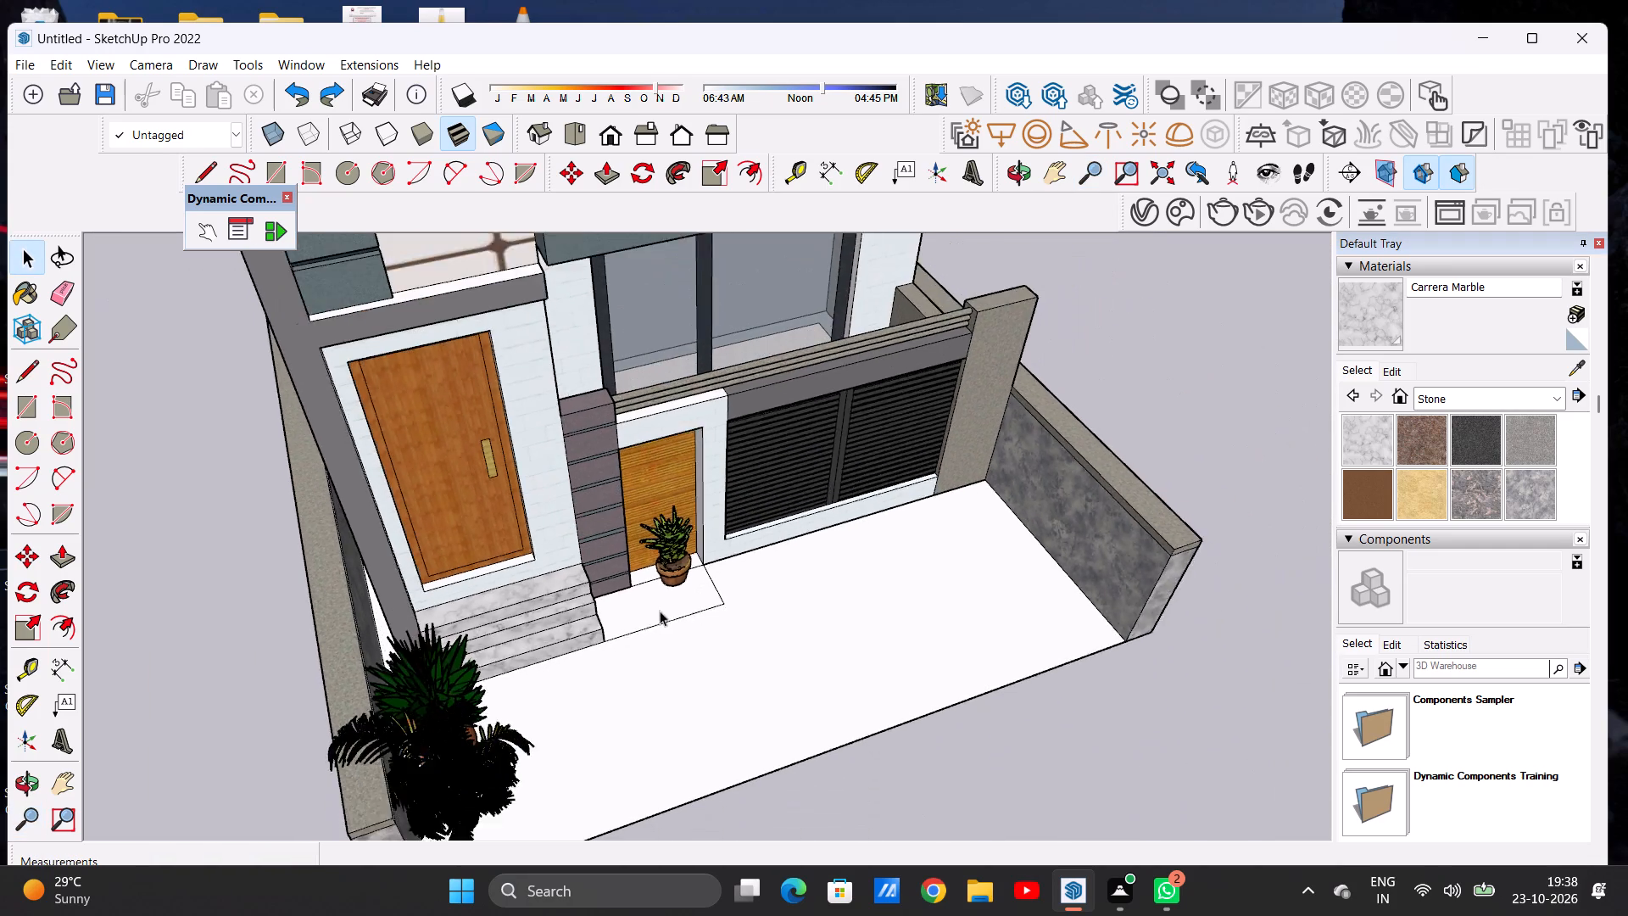
middle_click_drag(706, 619, 559, 556)
scroll(588, 638, "down", 15)
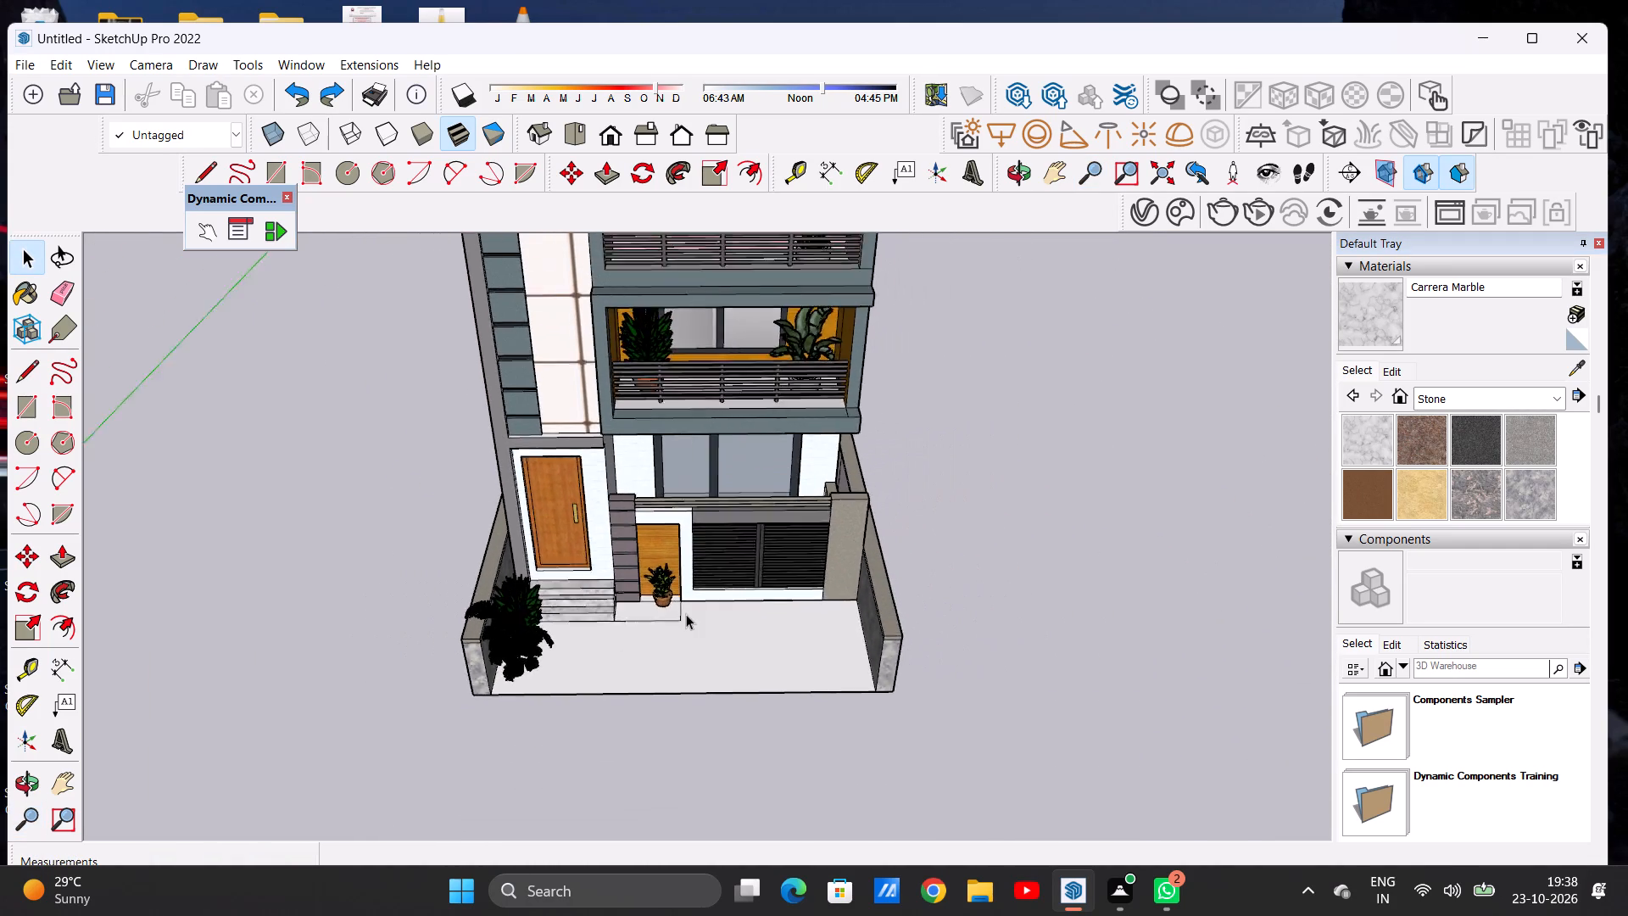
scroll(686, 614, "down", 5)
scroll(700, 438, "up", 5)
middle_click_drag(713, 531, 706, 442)
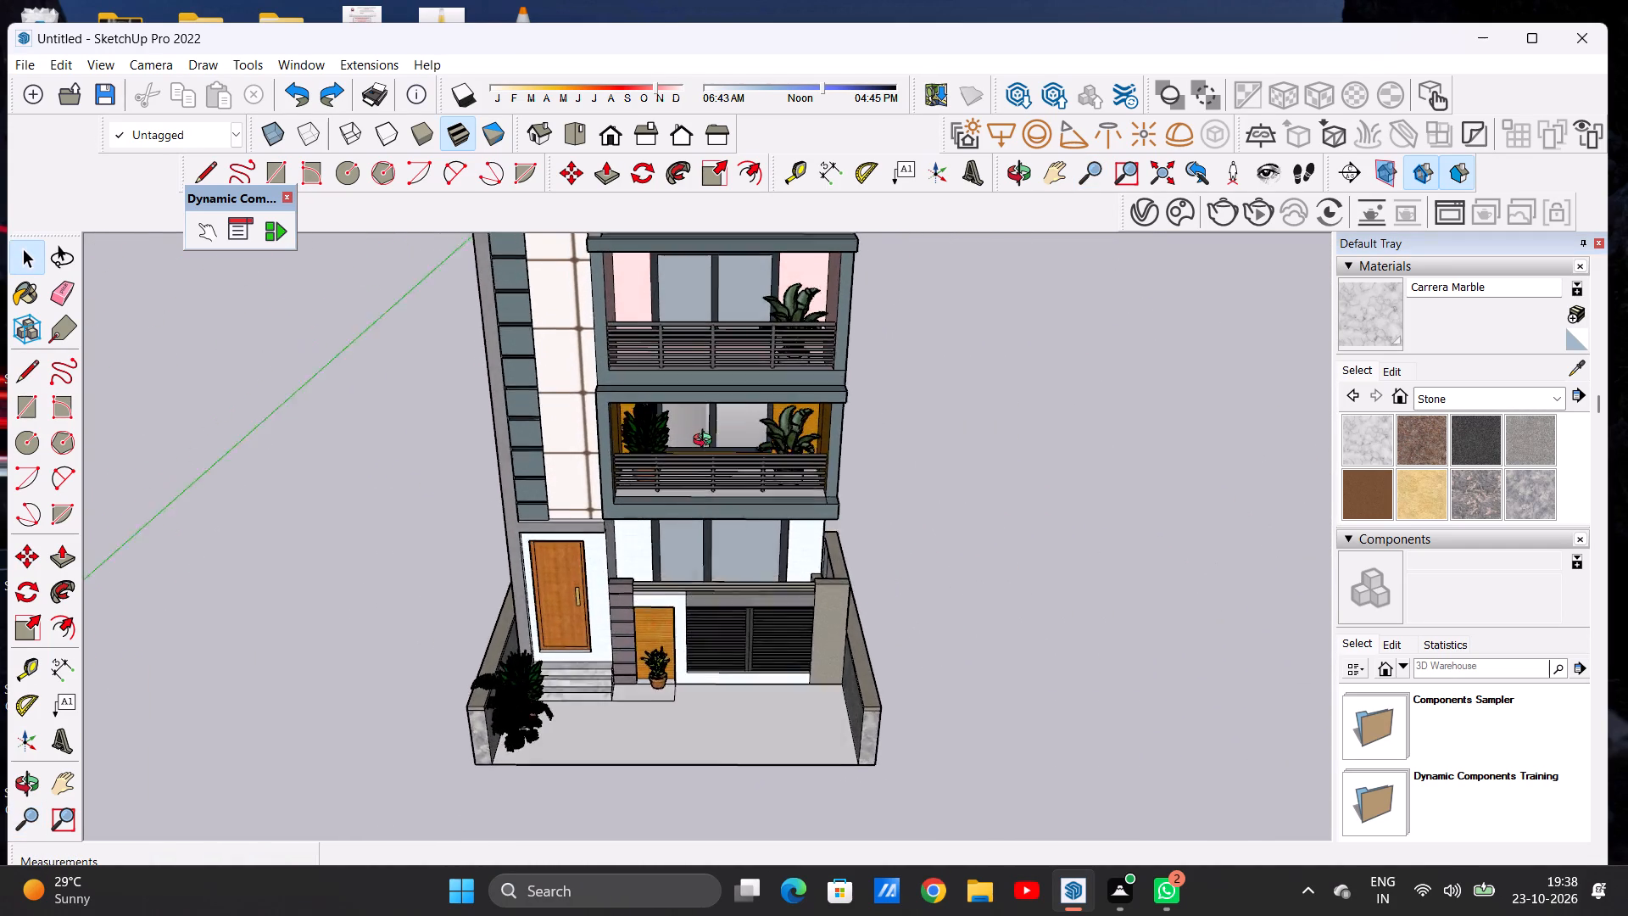
middle_click_drag(706, 442, 703, 395)
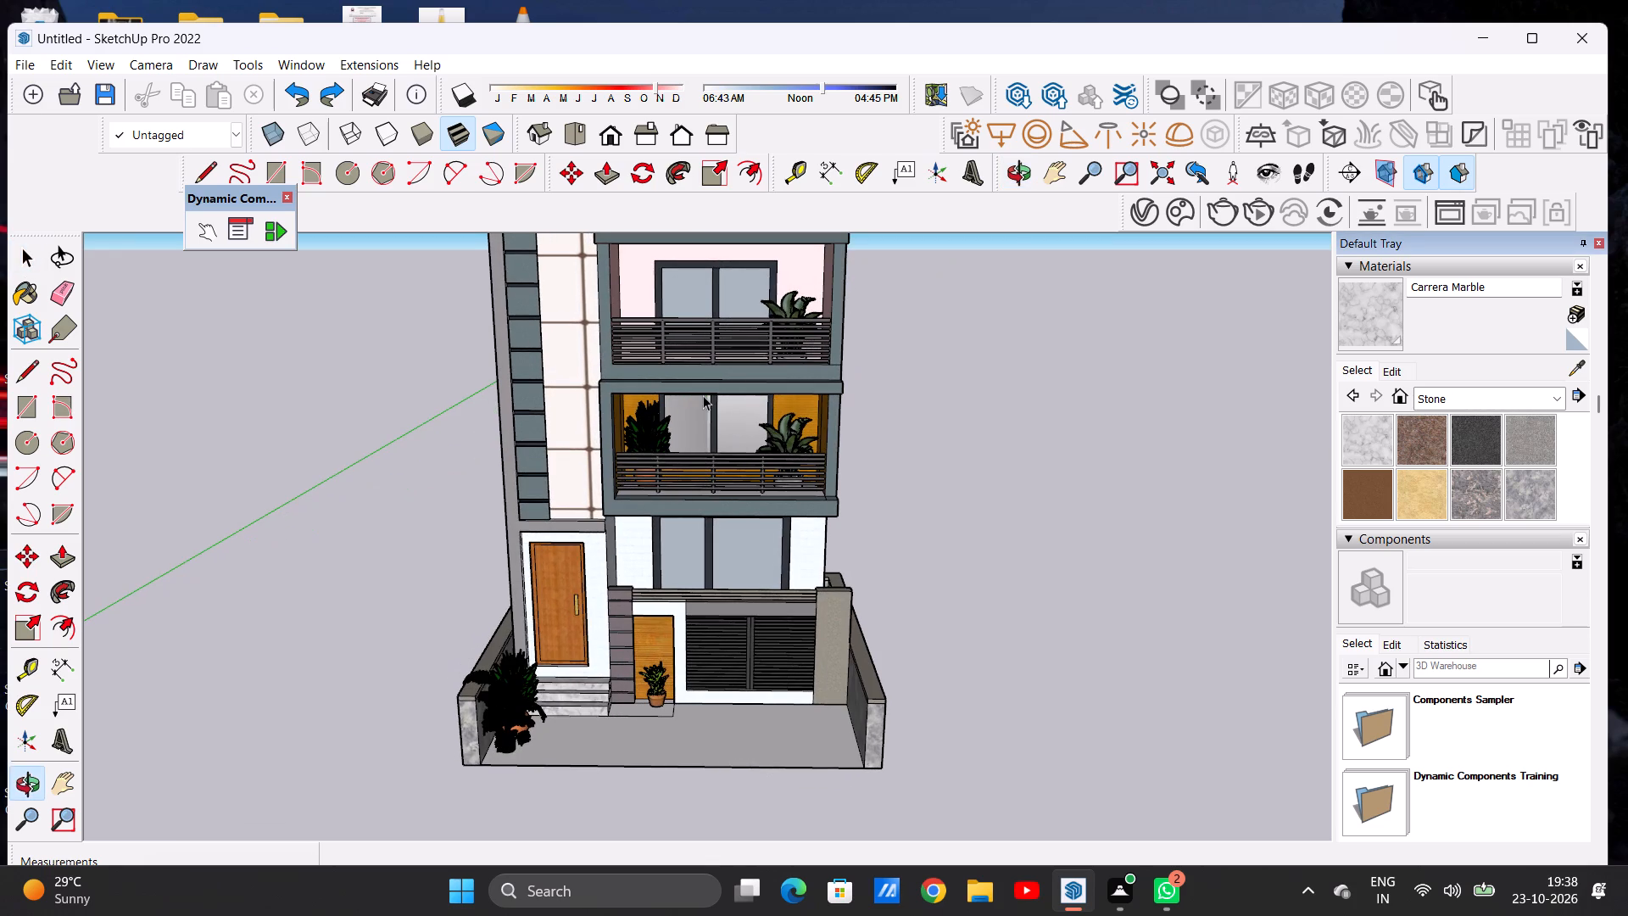
scroll(696, 410, "up", 6)
scroll(615, 431, "up", 2)
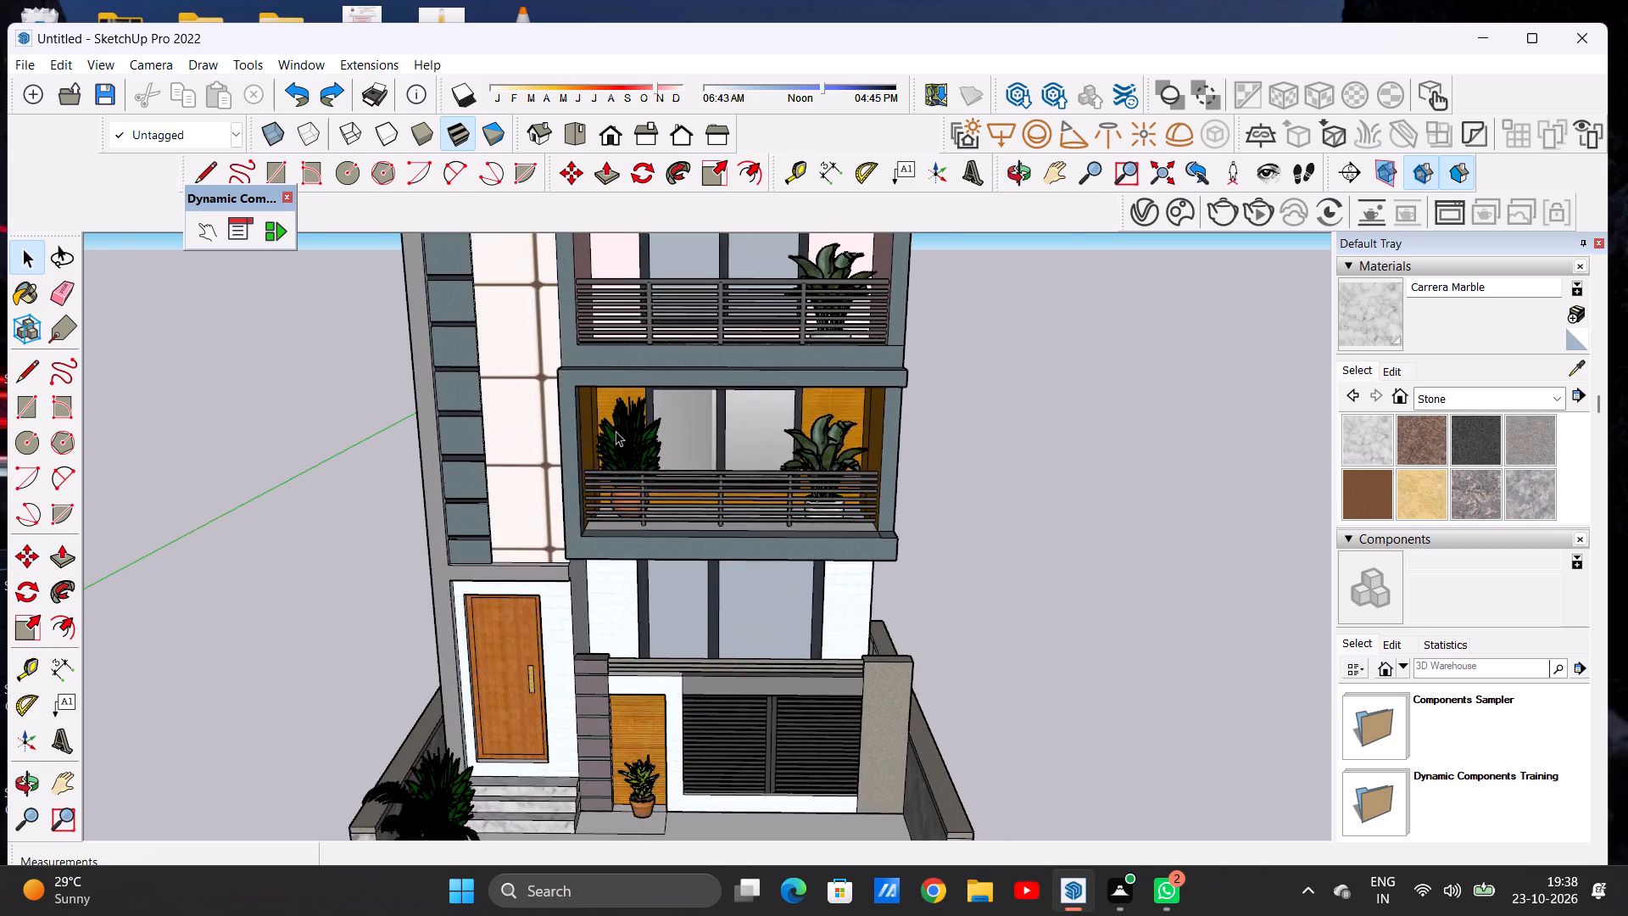
scroll(616, 431, "up", 10)
left_click(638, 441)
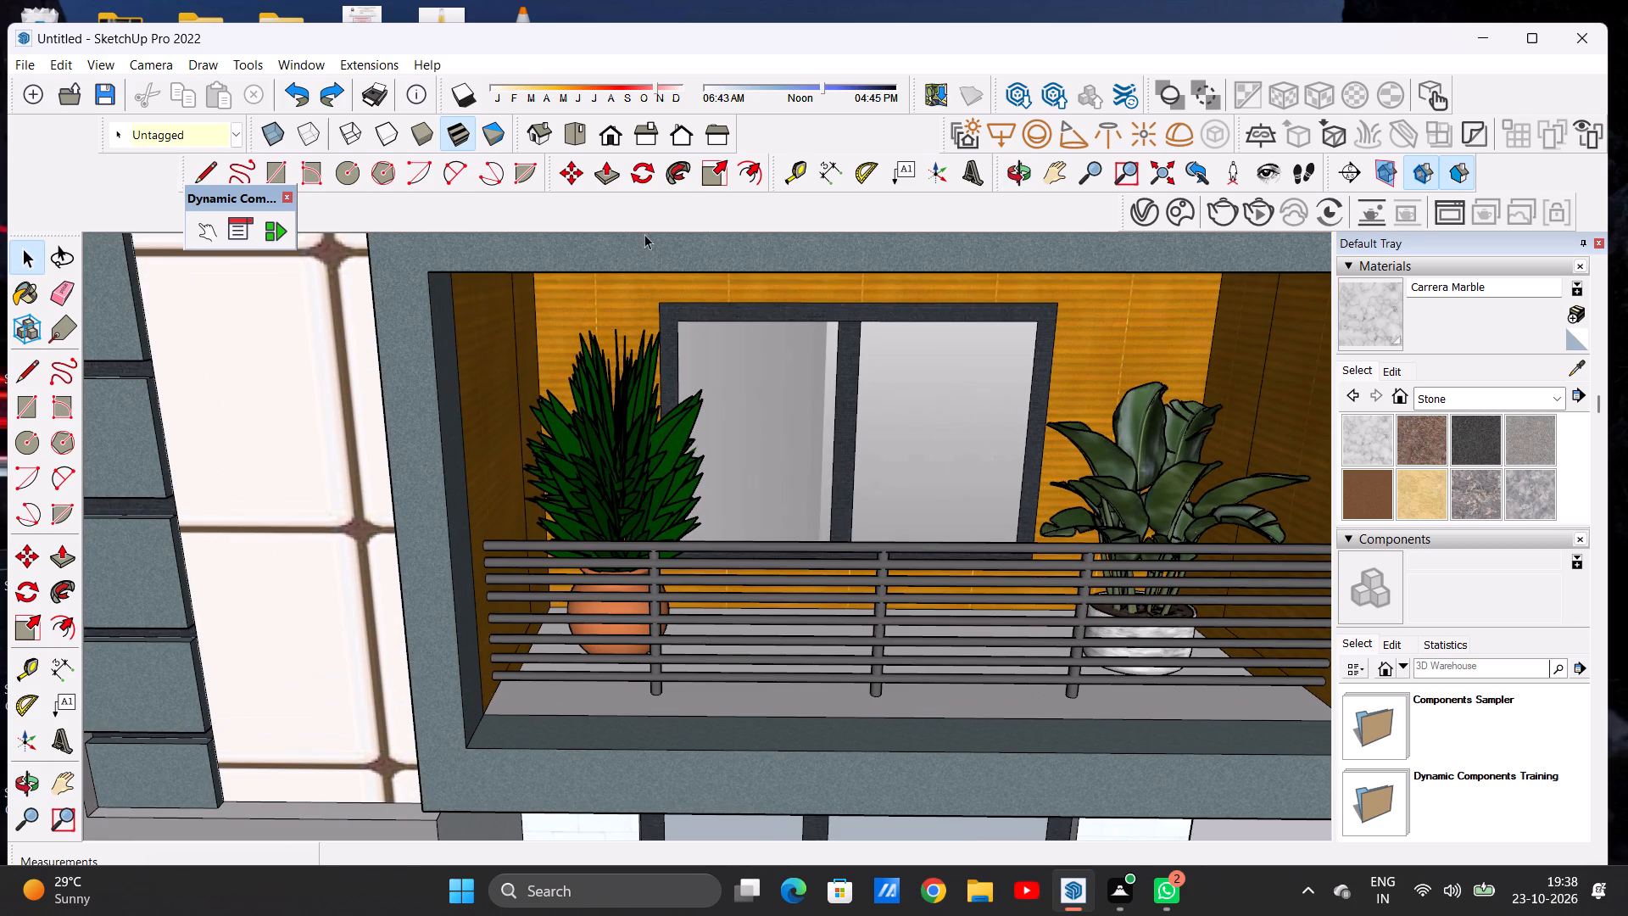
left_click(711, 176)
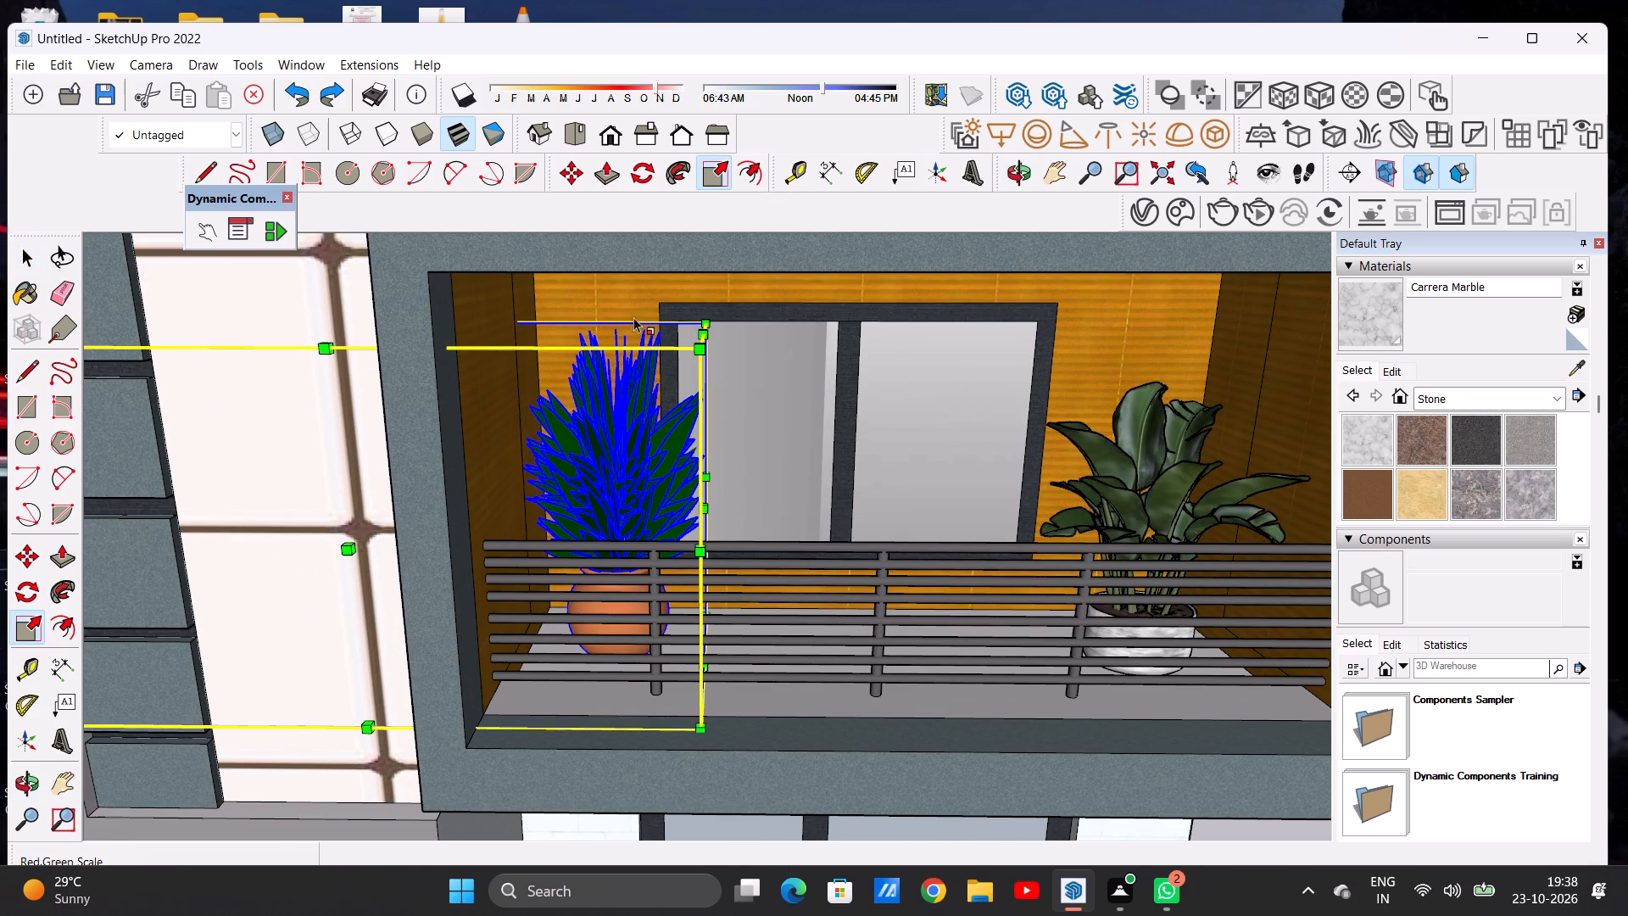
scroll(697, 328, "up", 4)
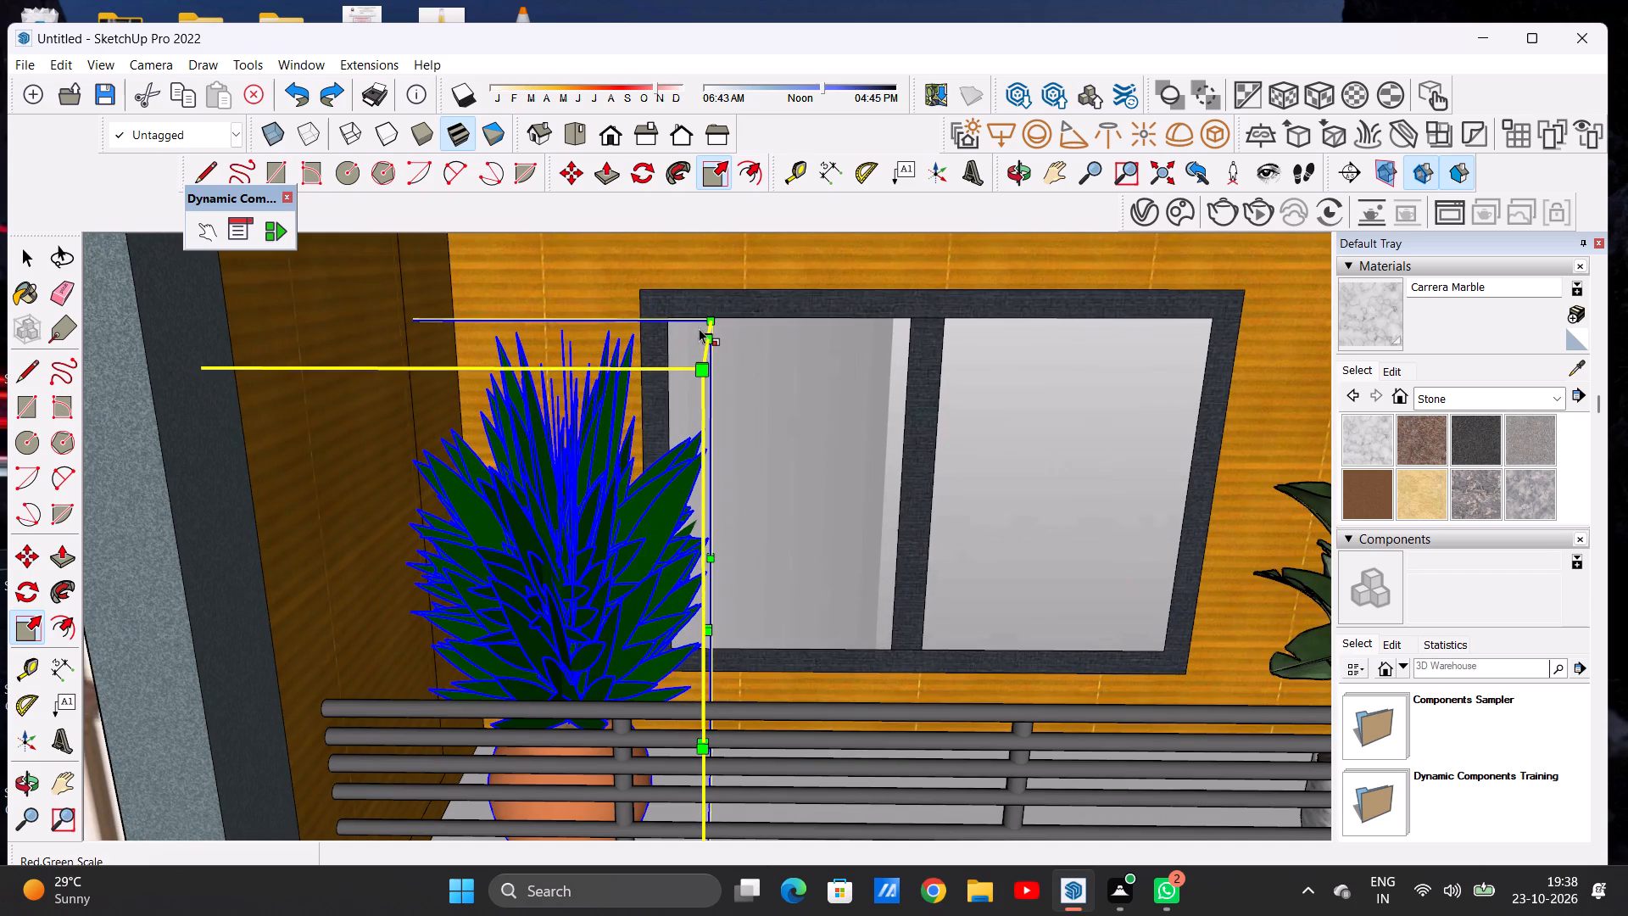
left_click(706, 335)
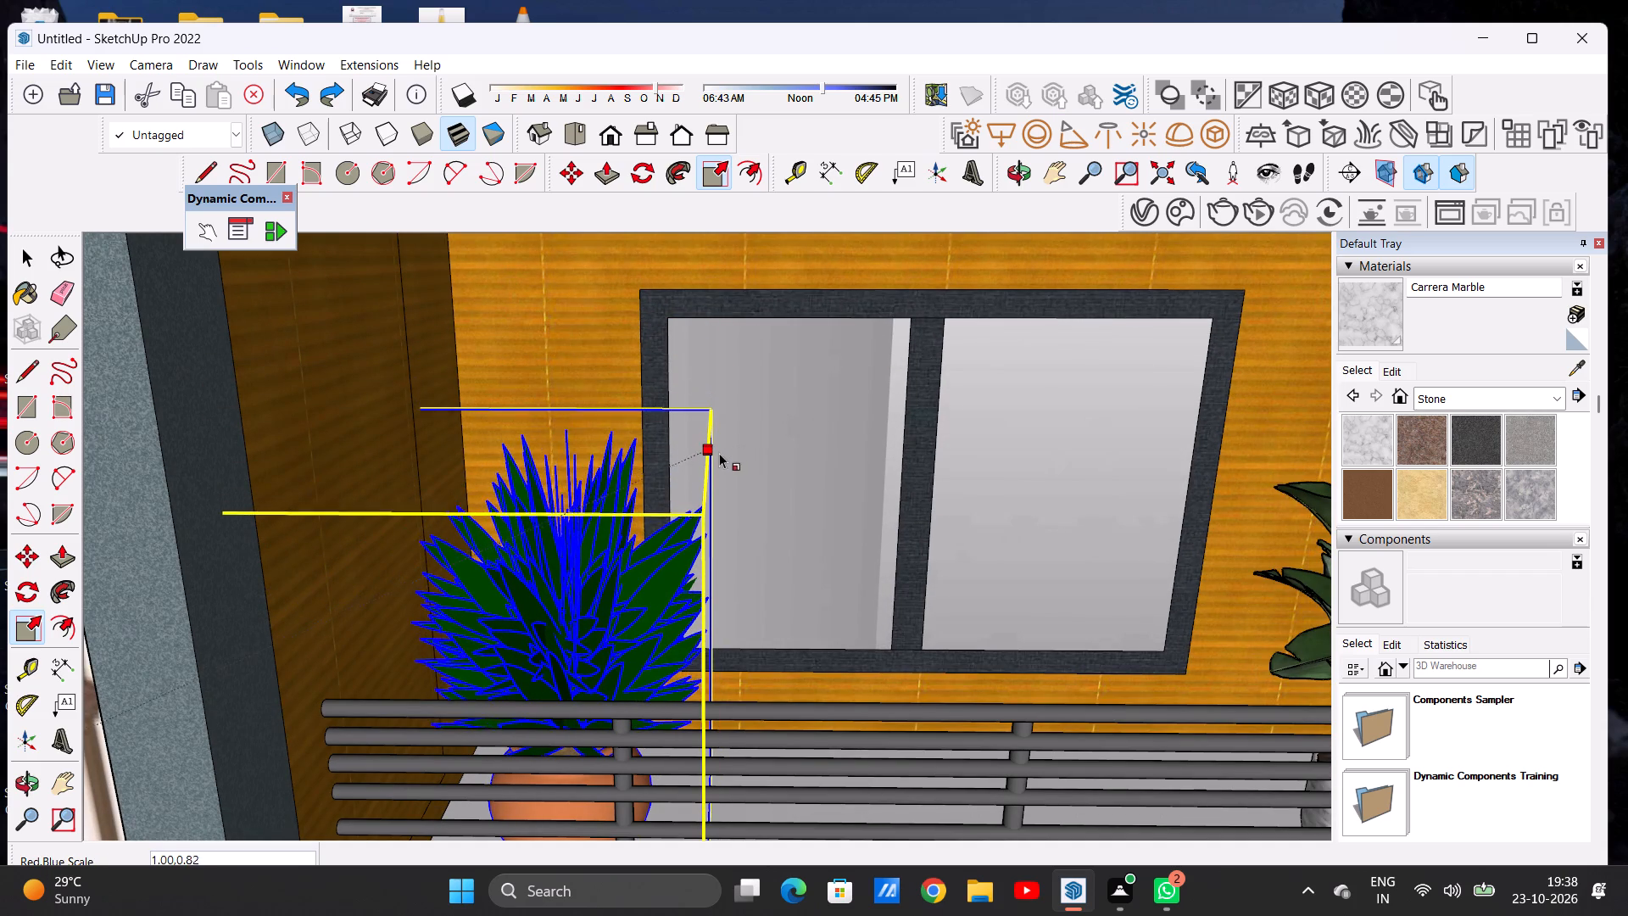
left_click(710, 464)
key("space")
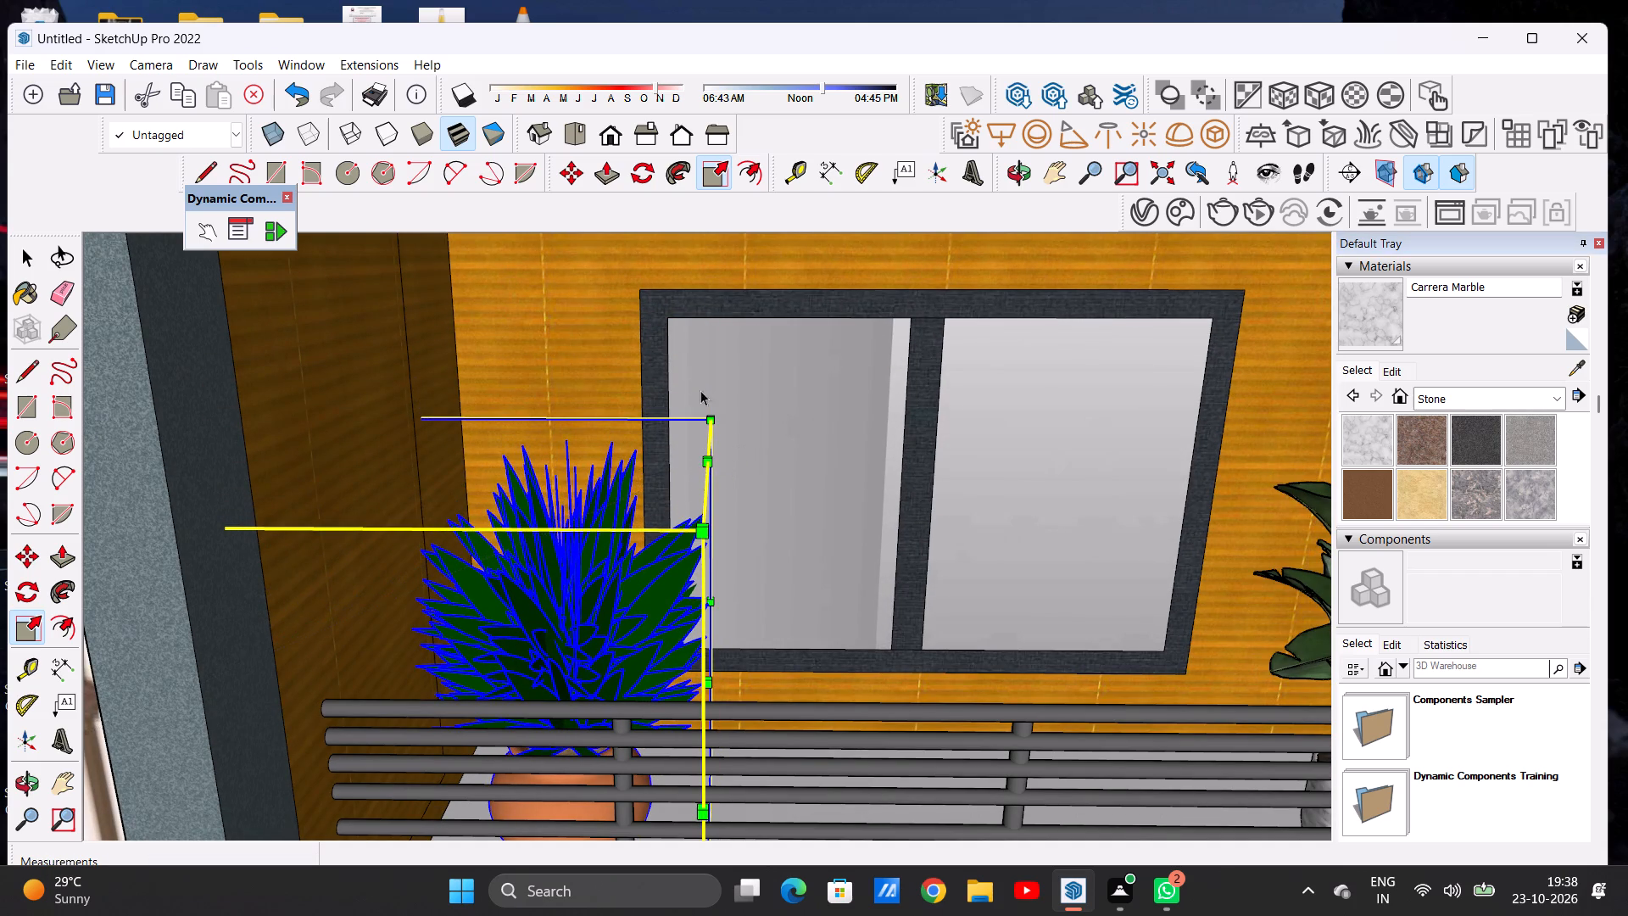
scroll(666, 343, "down", 11)
scroll(707, 400, "up", 1)
scroll(707, 400, "down", 3)
left_click(1059, 453)
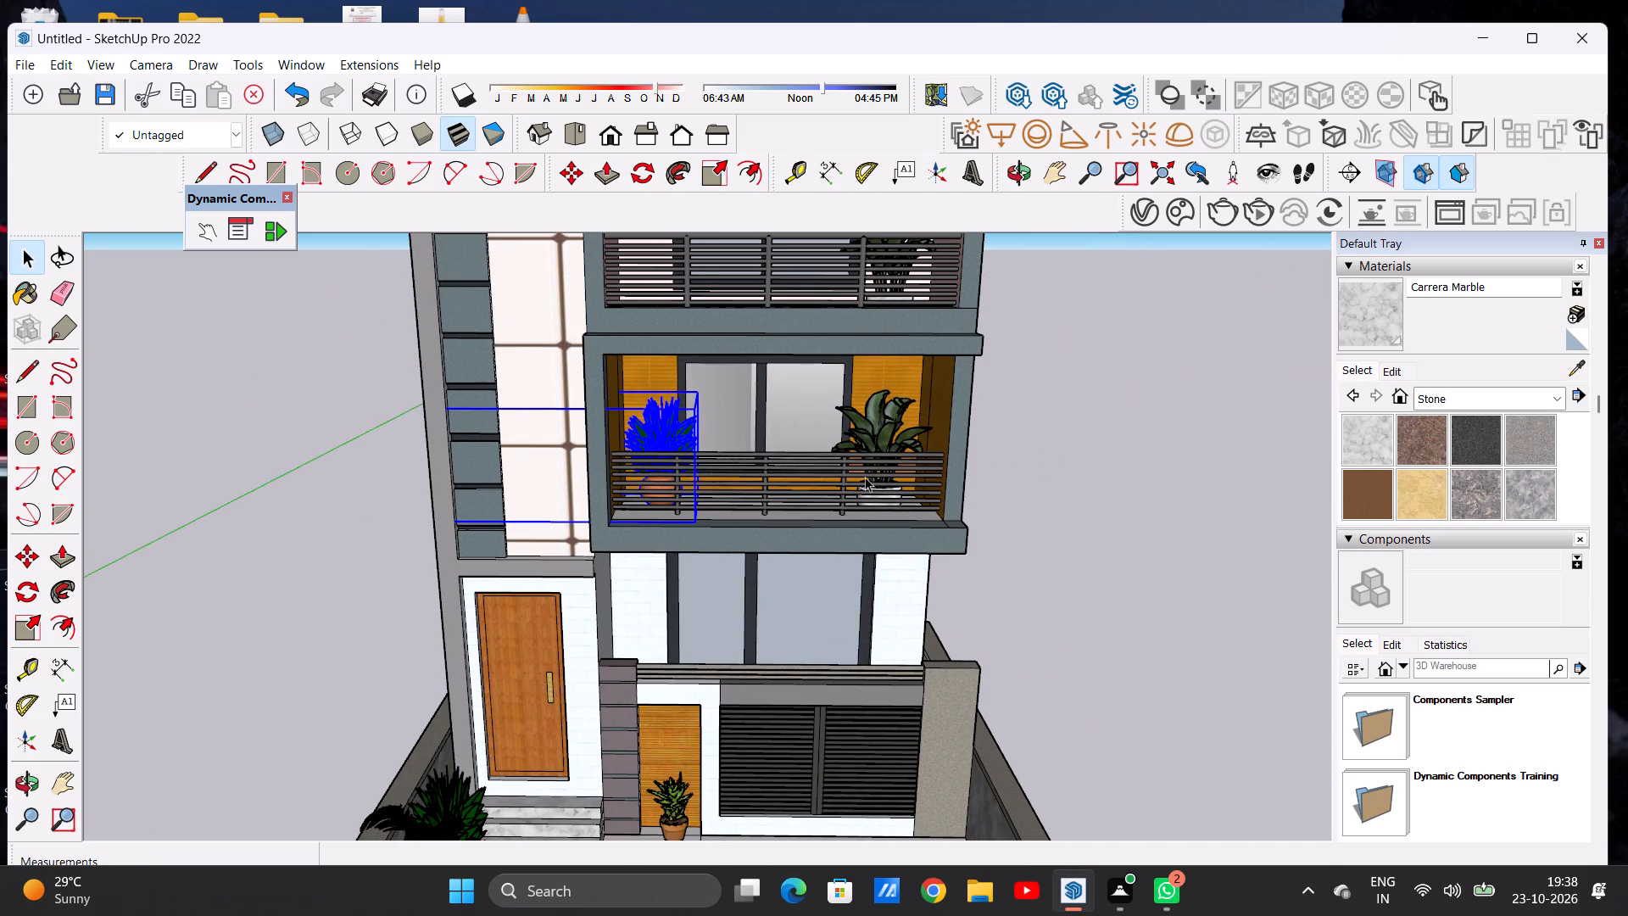
Examine the whole front facade, its balcony plants and the forecourt floor from several distances and angles.
middle_click_drag(862, 477, 846, 444)
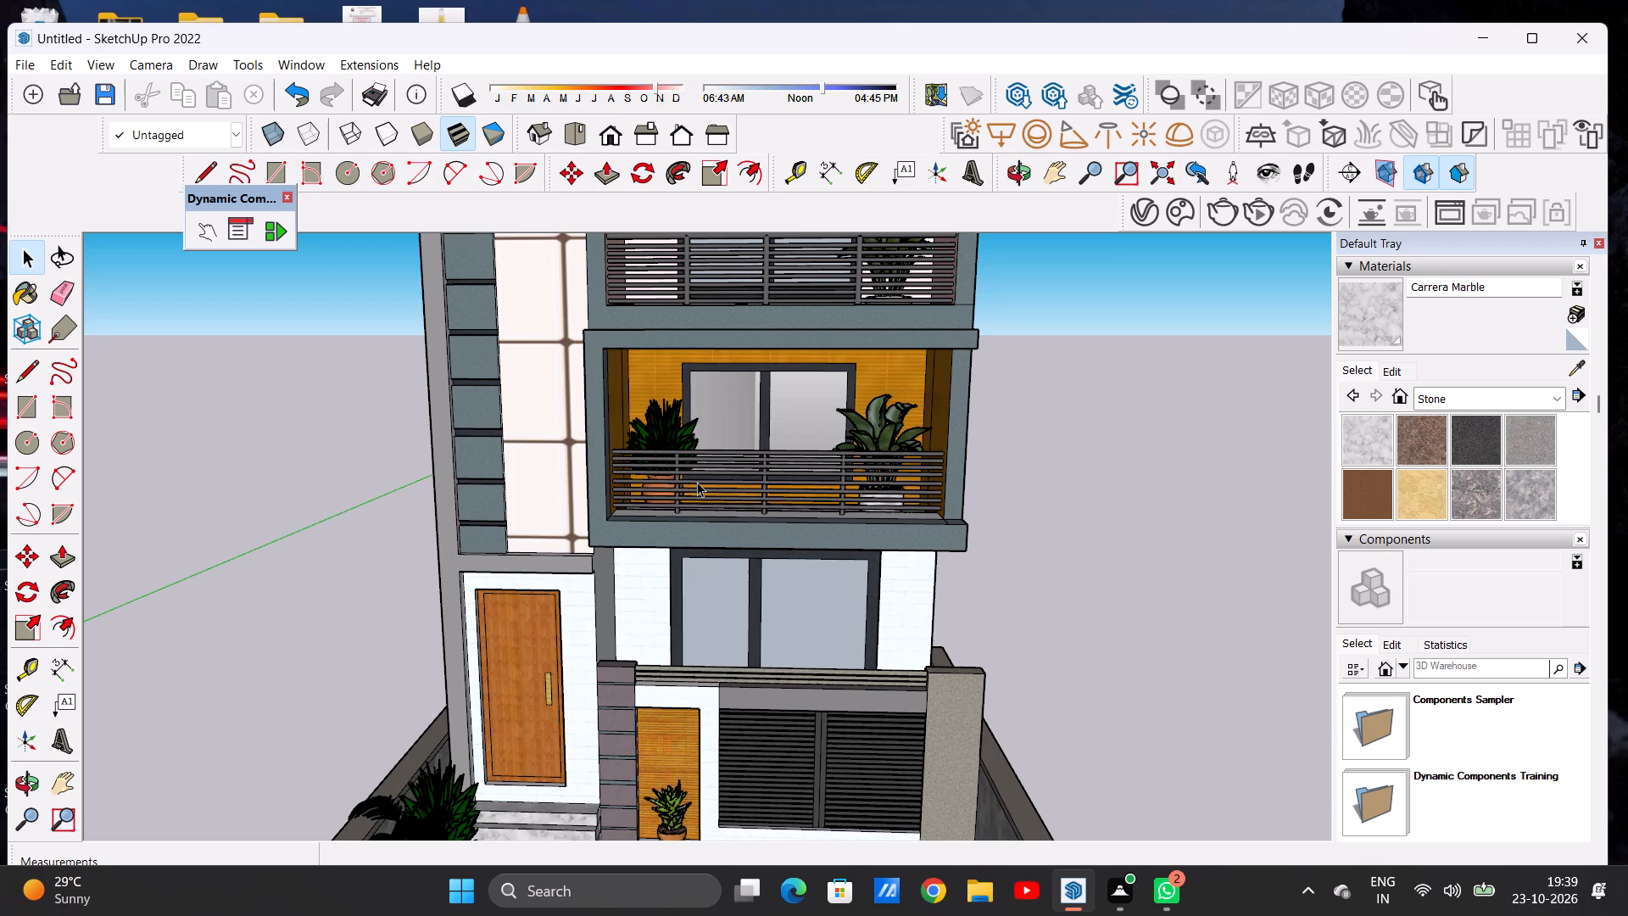
scroll(684, 561, "down", 1)
scroll(684, 561, "up", 1)
scroll(684, 561, "down", 13)
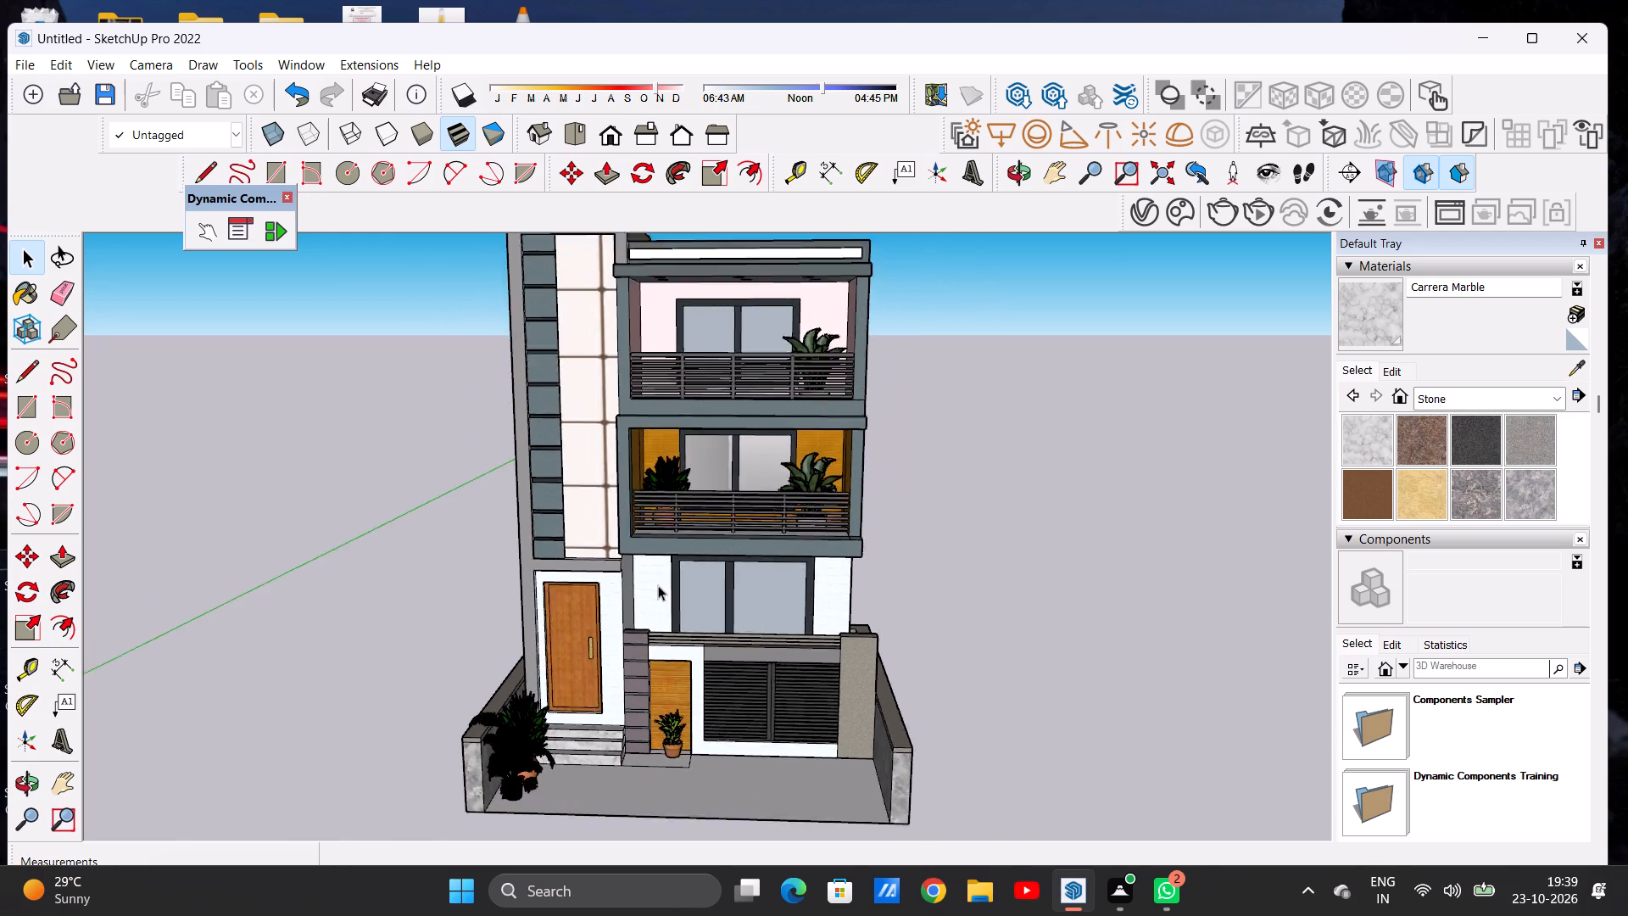
scroll(672, 587, "down", 3)
scroll(723, 483, "up", 8)
middle_click_drag(789, 600, 702, 589)
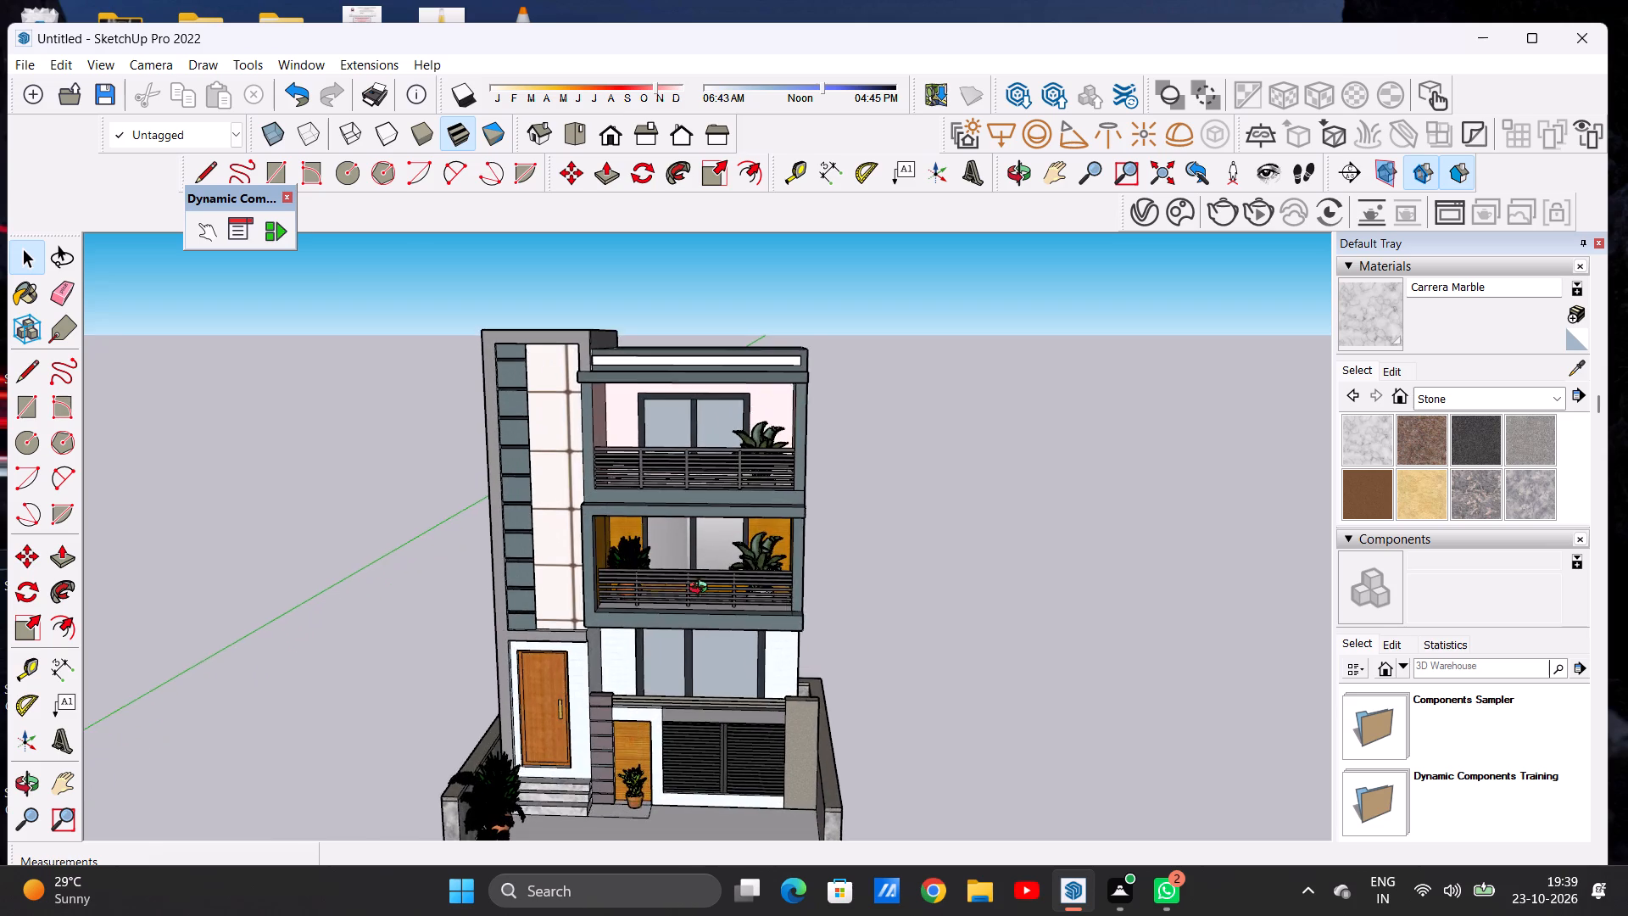
middle_click_drag(702, 589, 776, 567)
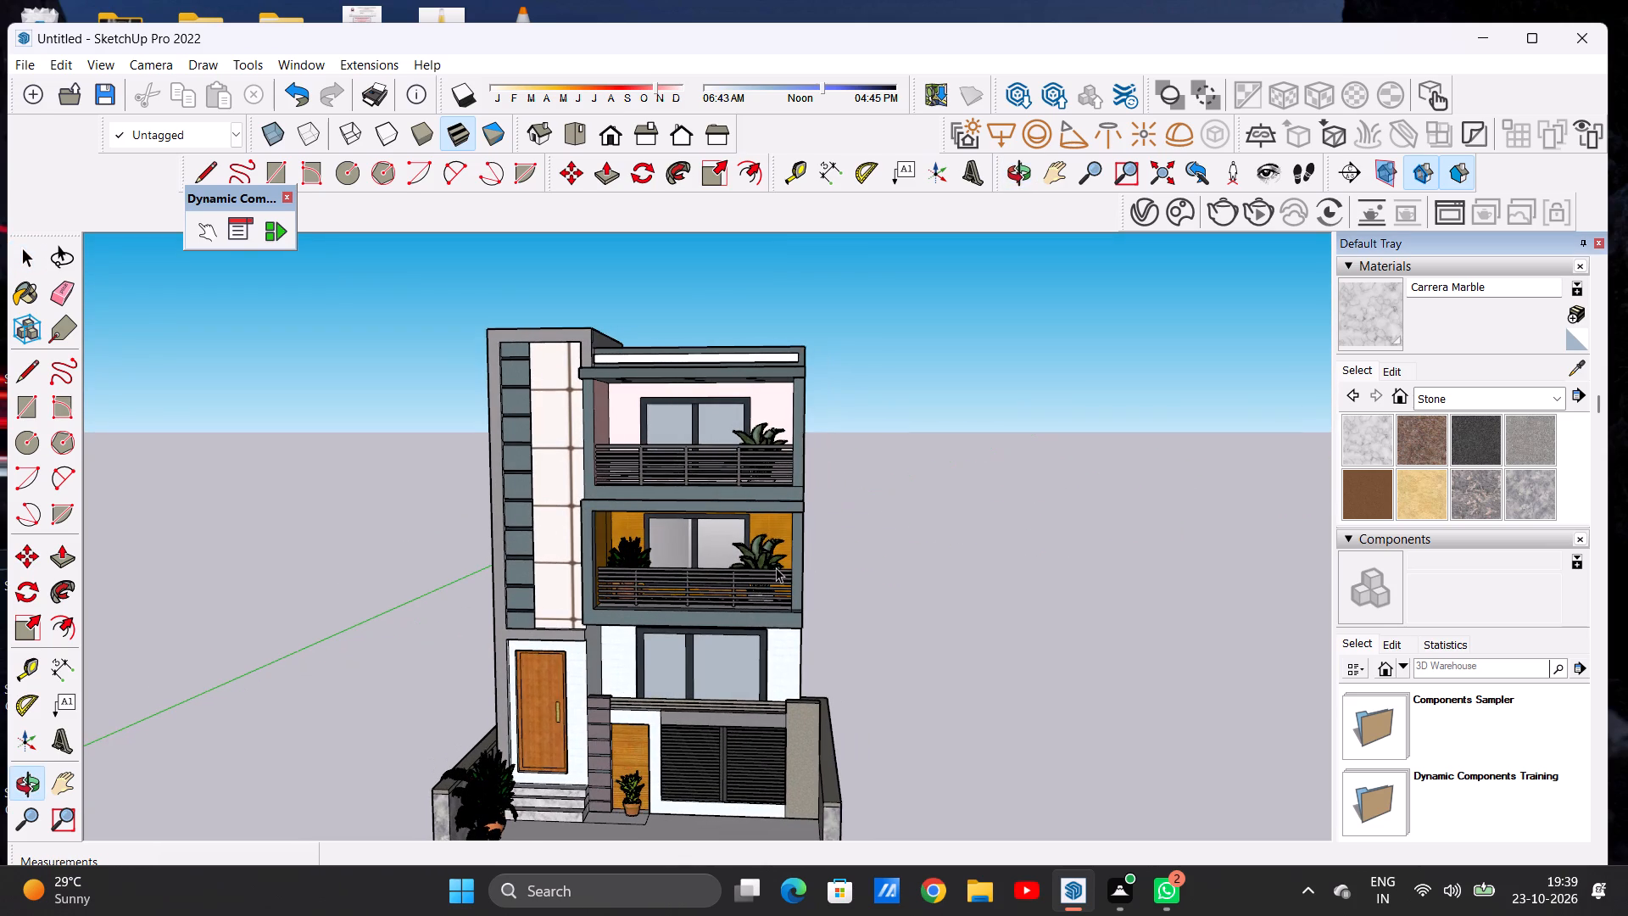
scroll(889, 538, "down", 6)
scroll(736, 675, "up", 6)
scroll(650, 790, "up", 4)
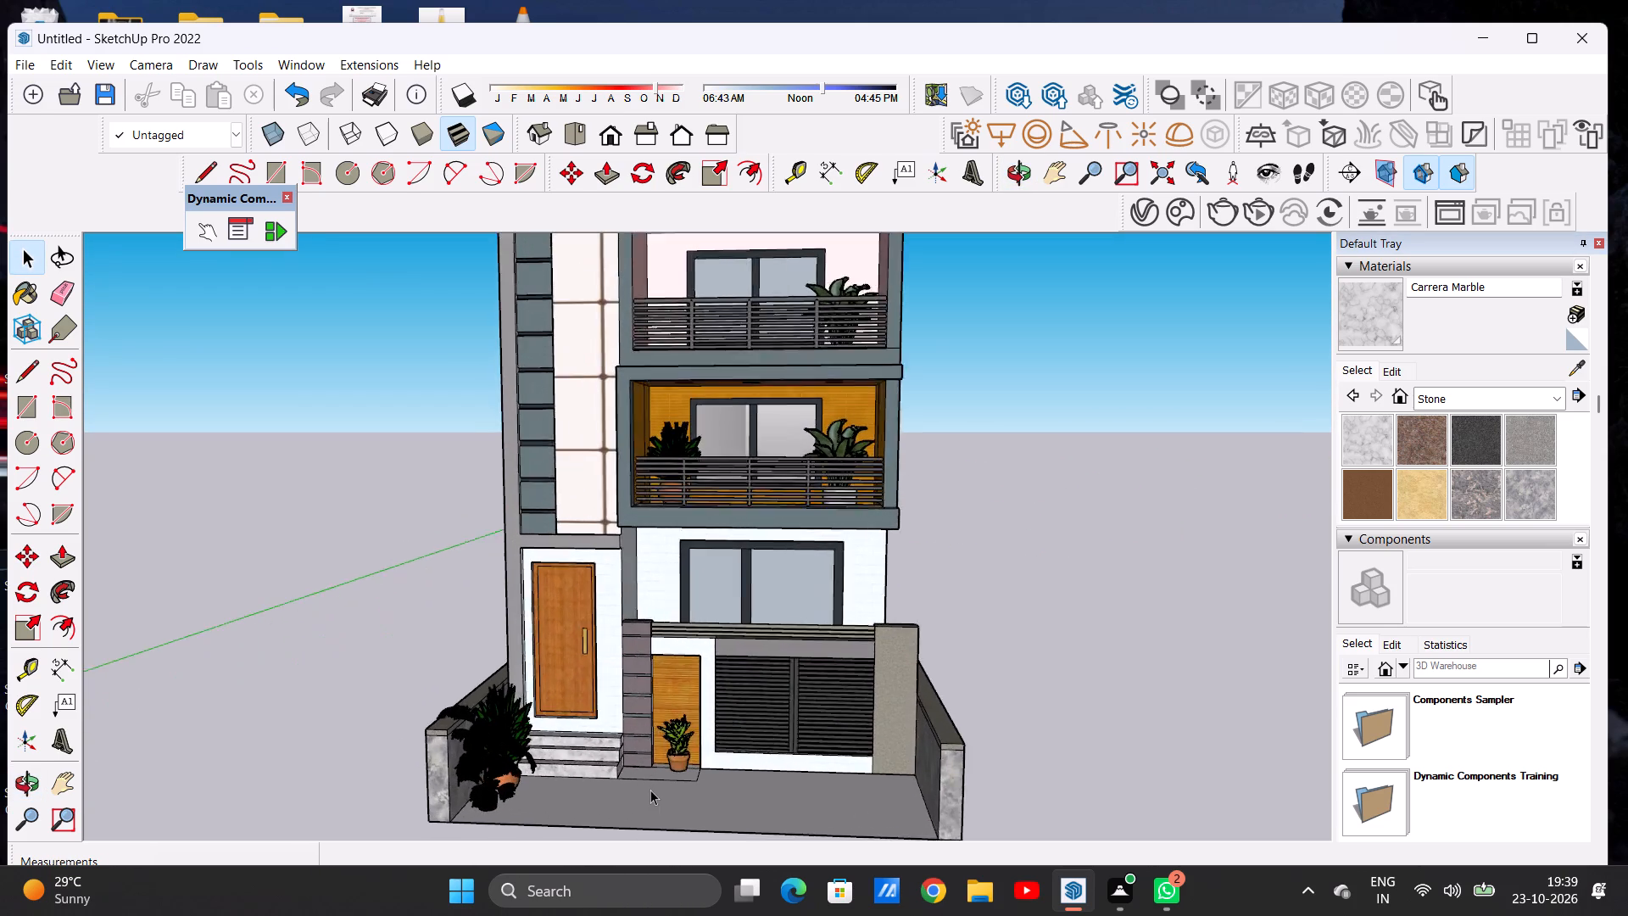
scroll(650, 790, "up", 14)
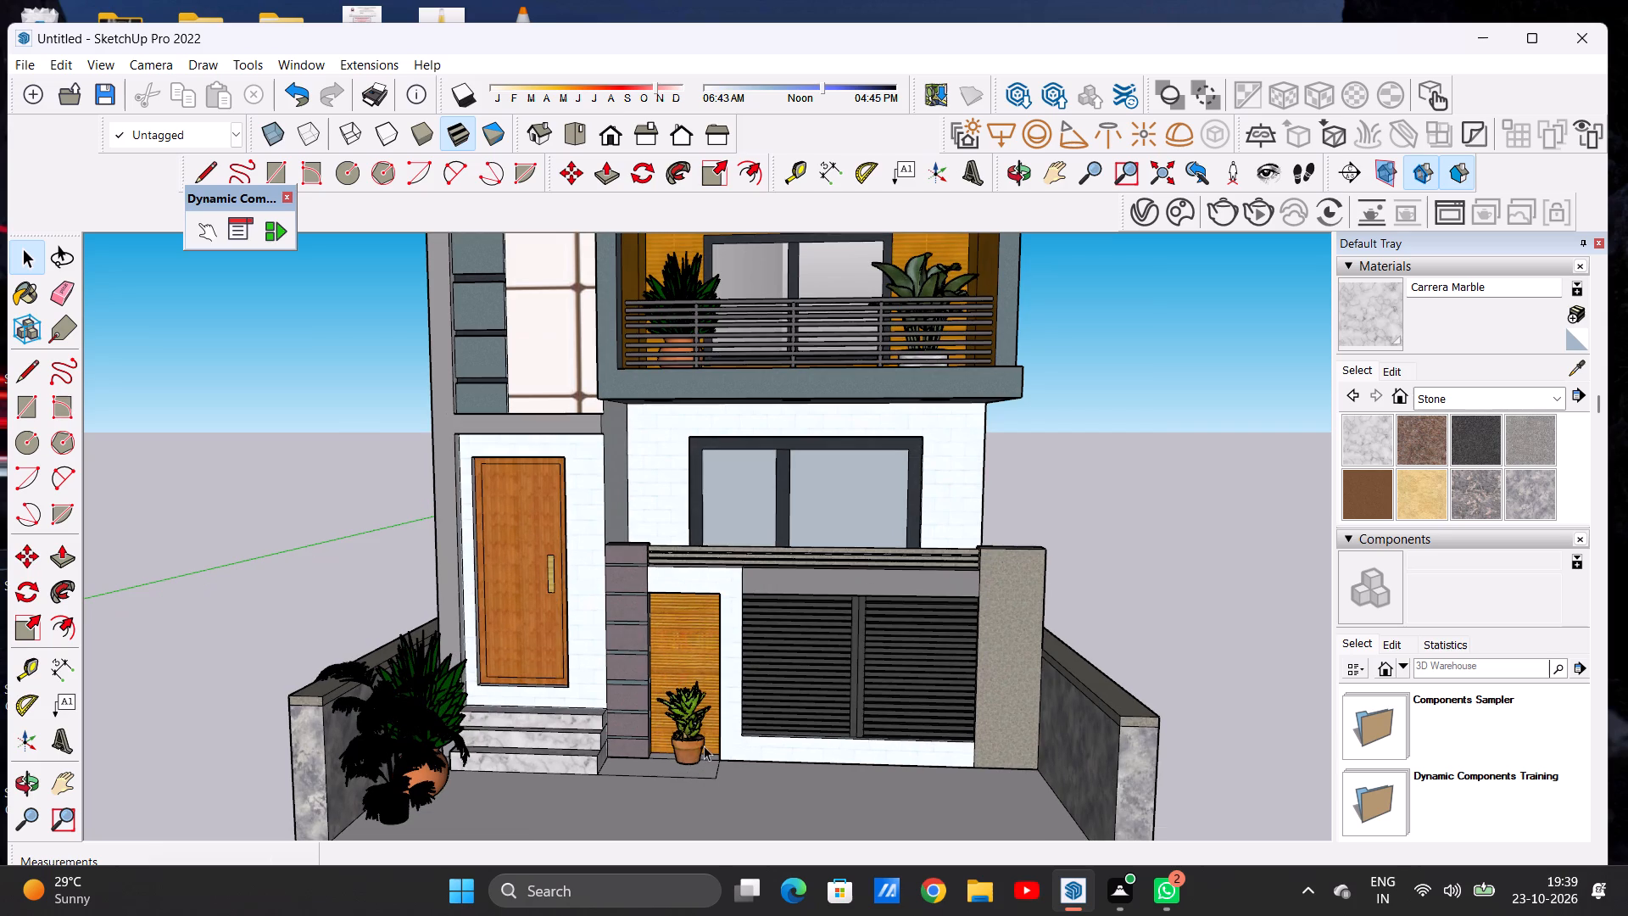
scroll(683, 661, "down", 7)
scroll(699, 760, "up", 6)
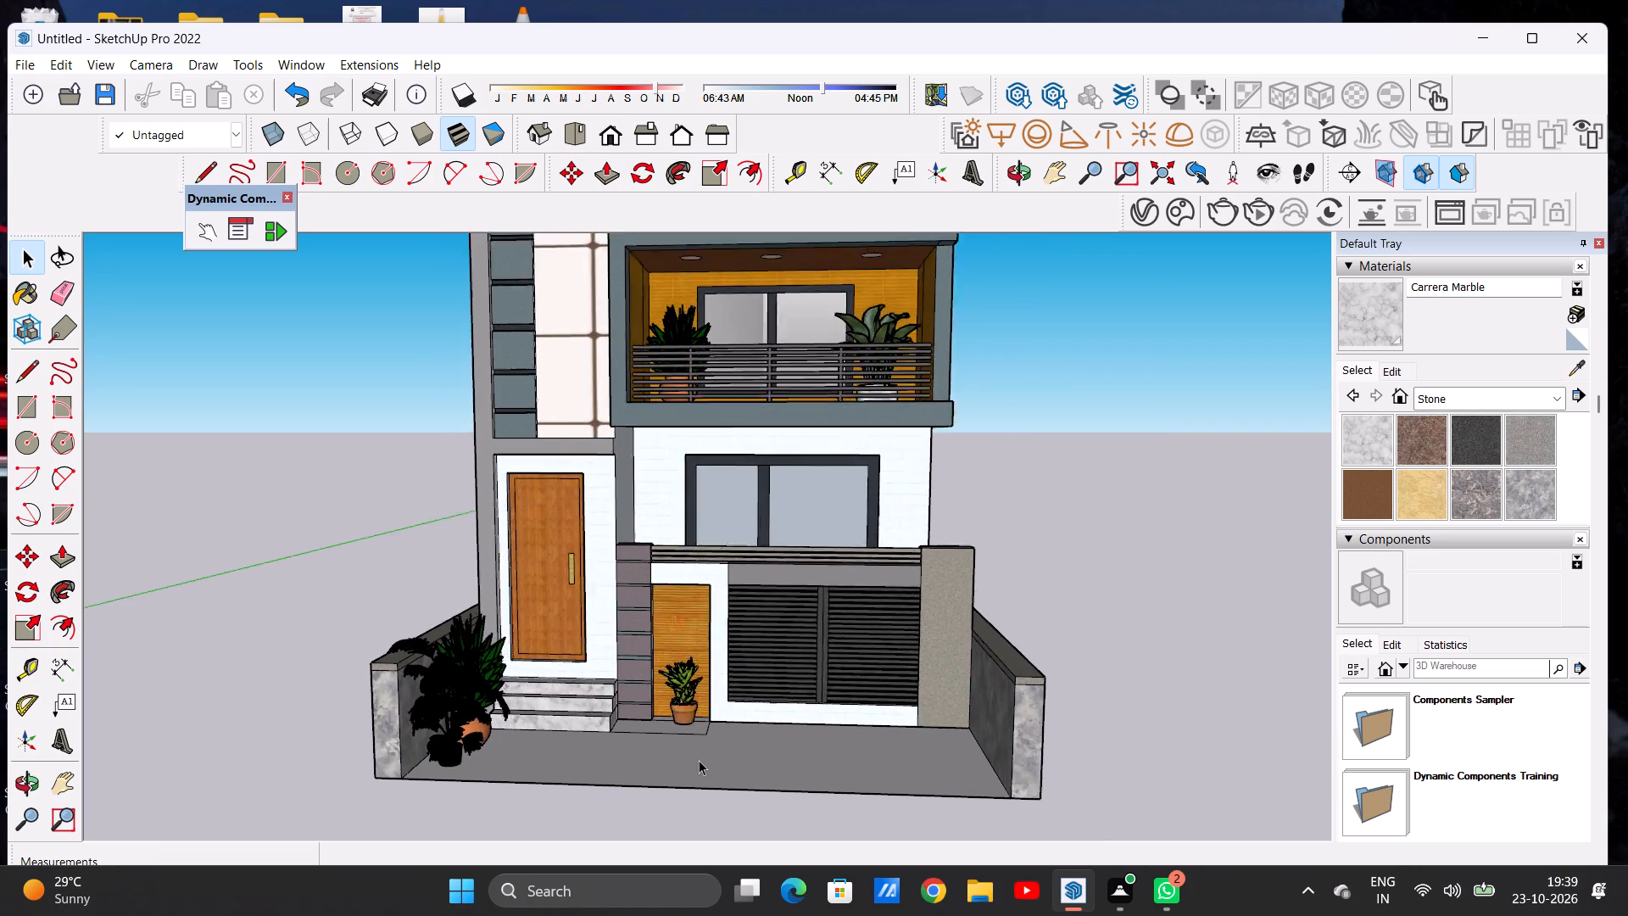
scroll(699, 760, "up", 1)
middle_click_drag(700, 723, 696, 852)
scroll(633, 727, "up", 2)
scroll(637, 724, "down", 1)
scroll(637, 724, "up", 3)
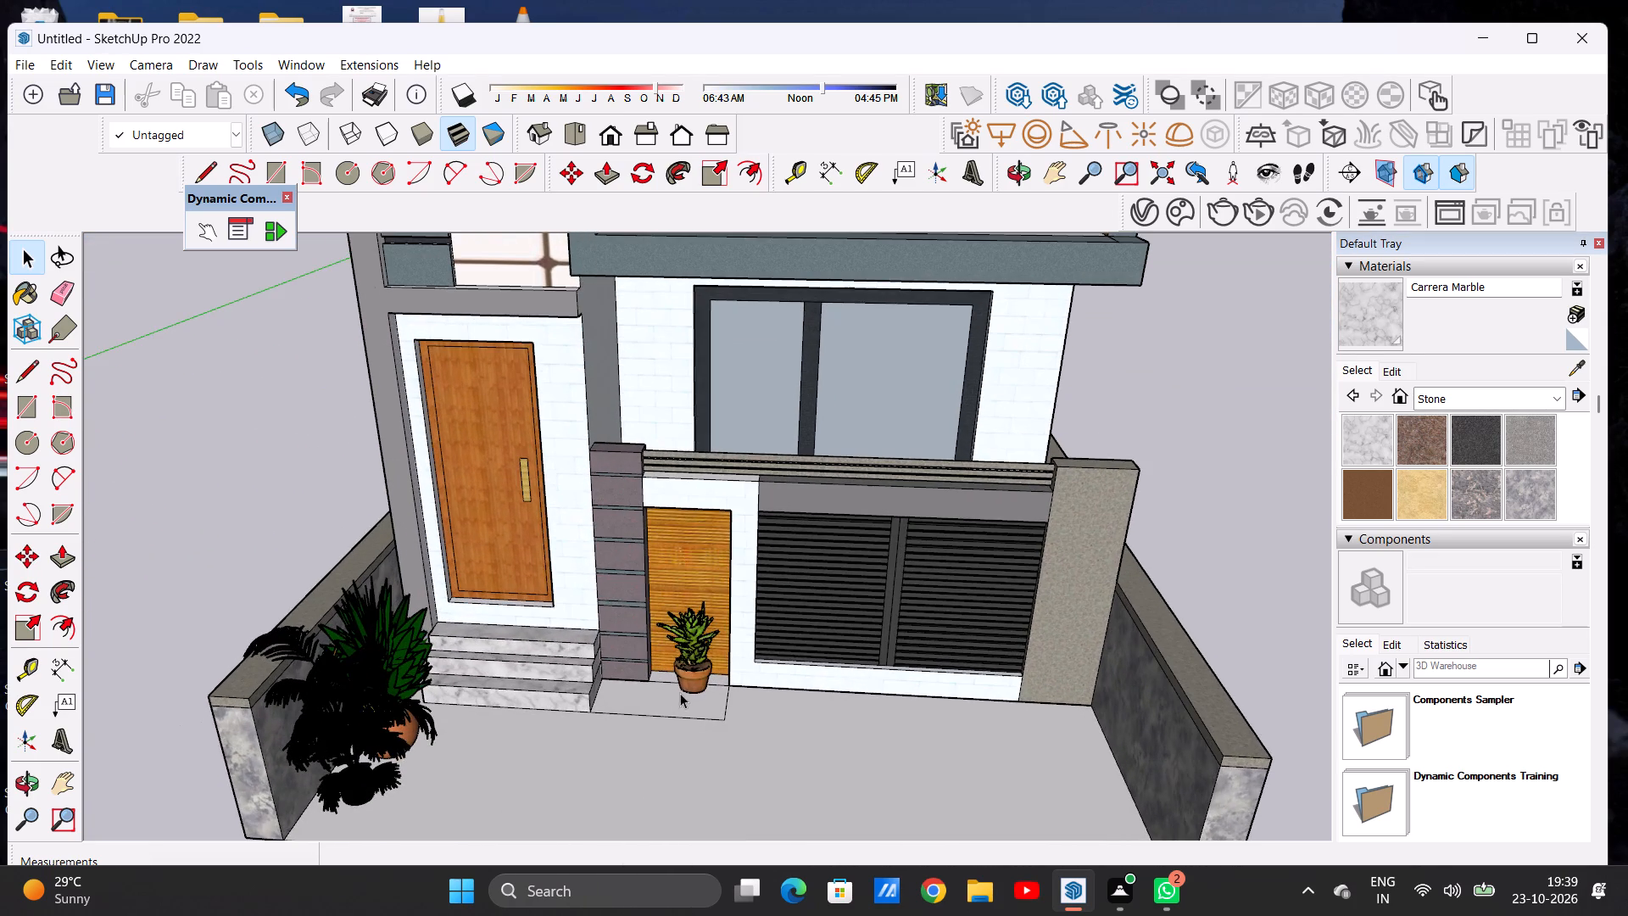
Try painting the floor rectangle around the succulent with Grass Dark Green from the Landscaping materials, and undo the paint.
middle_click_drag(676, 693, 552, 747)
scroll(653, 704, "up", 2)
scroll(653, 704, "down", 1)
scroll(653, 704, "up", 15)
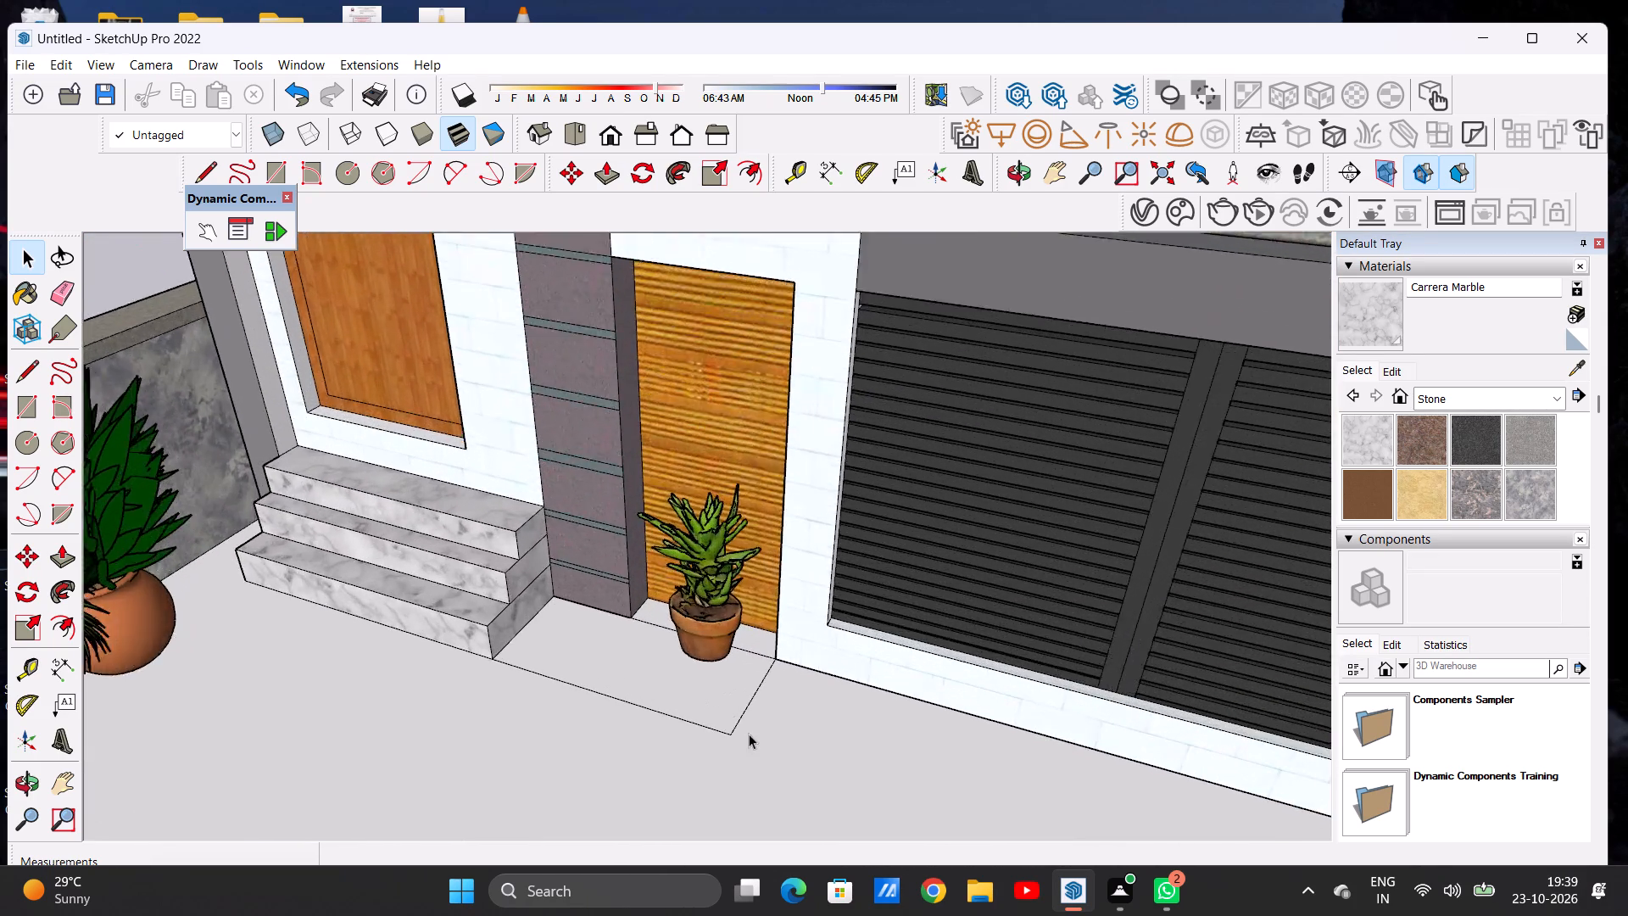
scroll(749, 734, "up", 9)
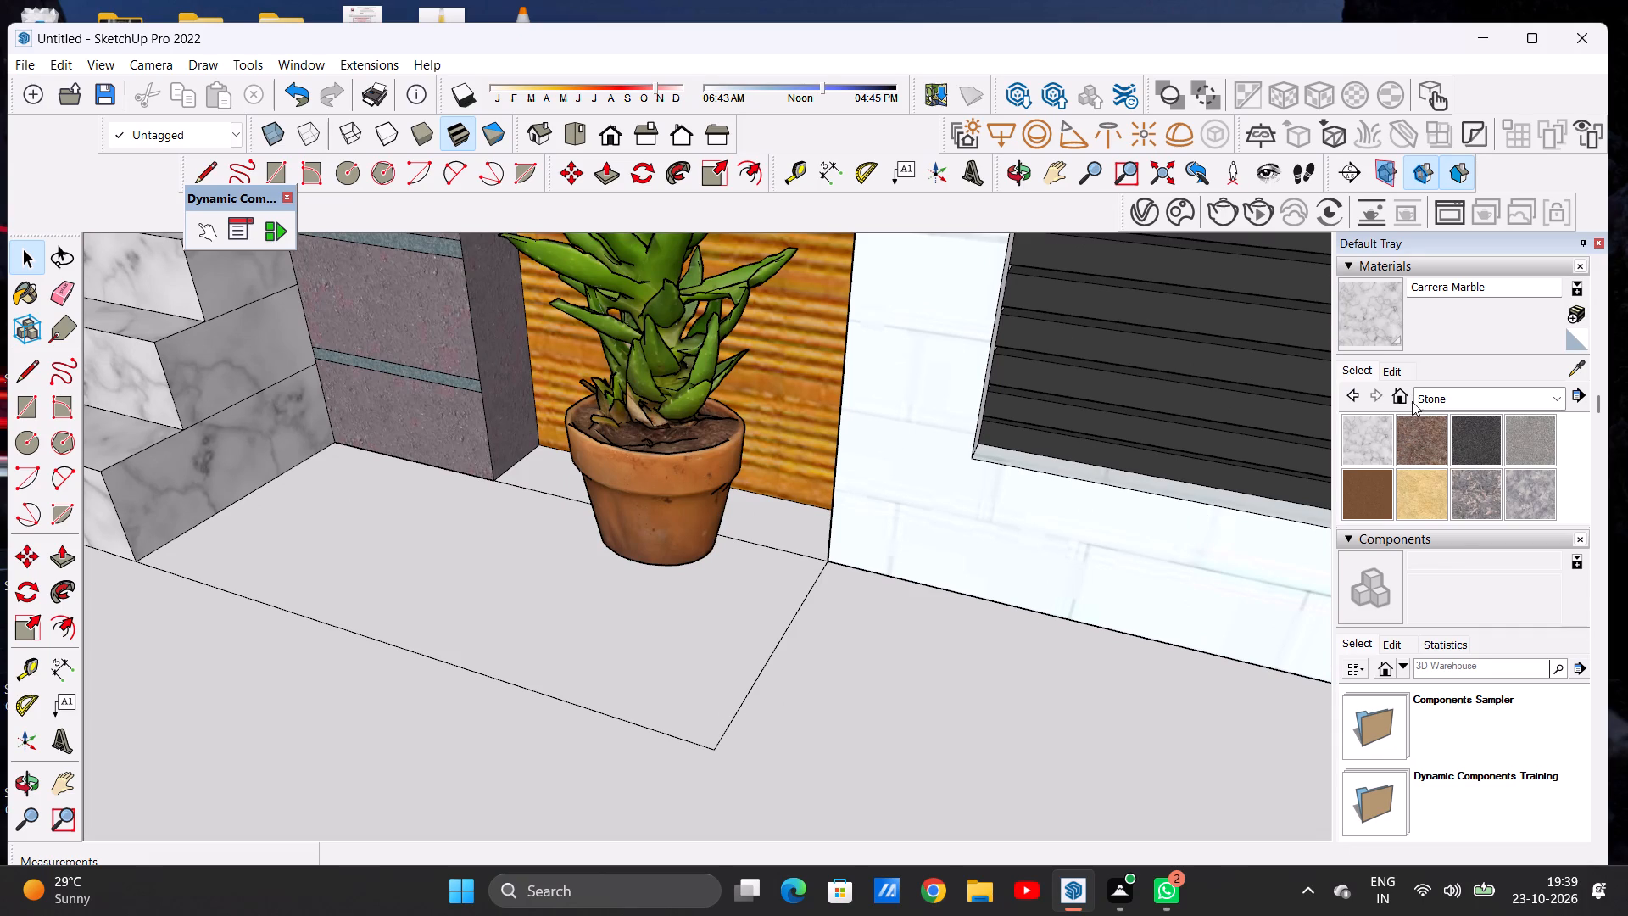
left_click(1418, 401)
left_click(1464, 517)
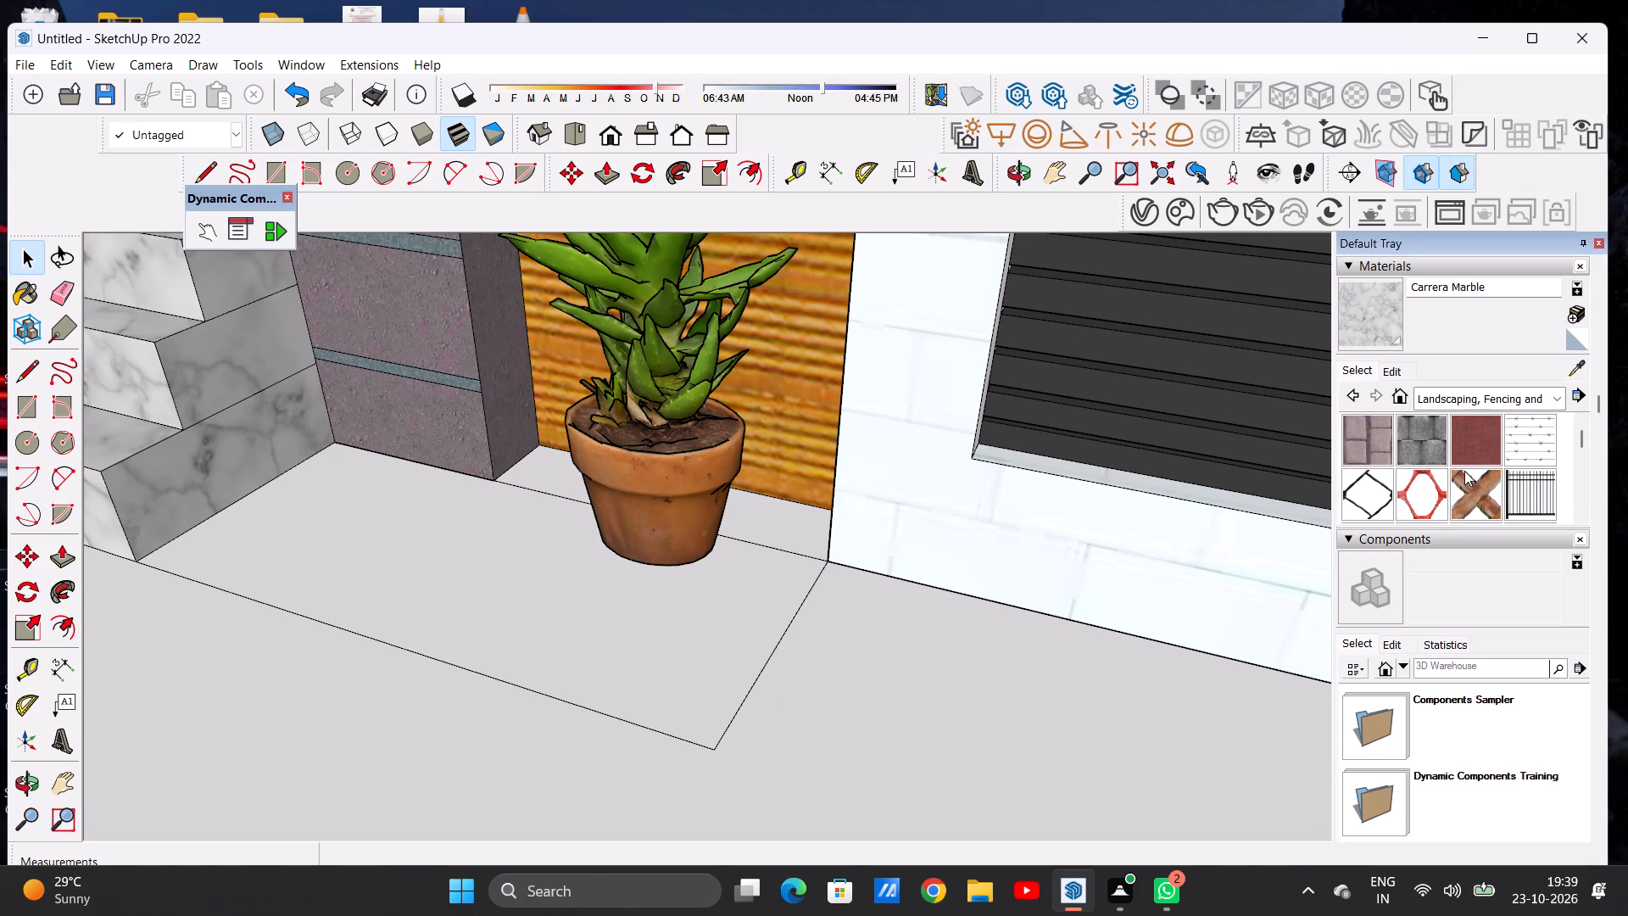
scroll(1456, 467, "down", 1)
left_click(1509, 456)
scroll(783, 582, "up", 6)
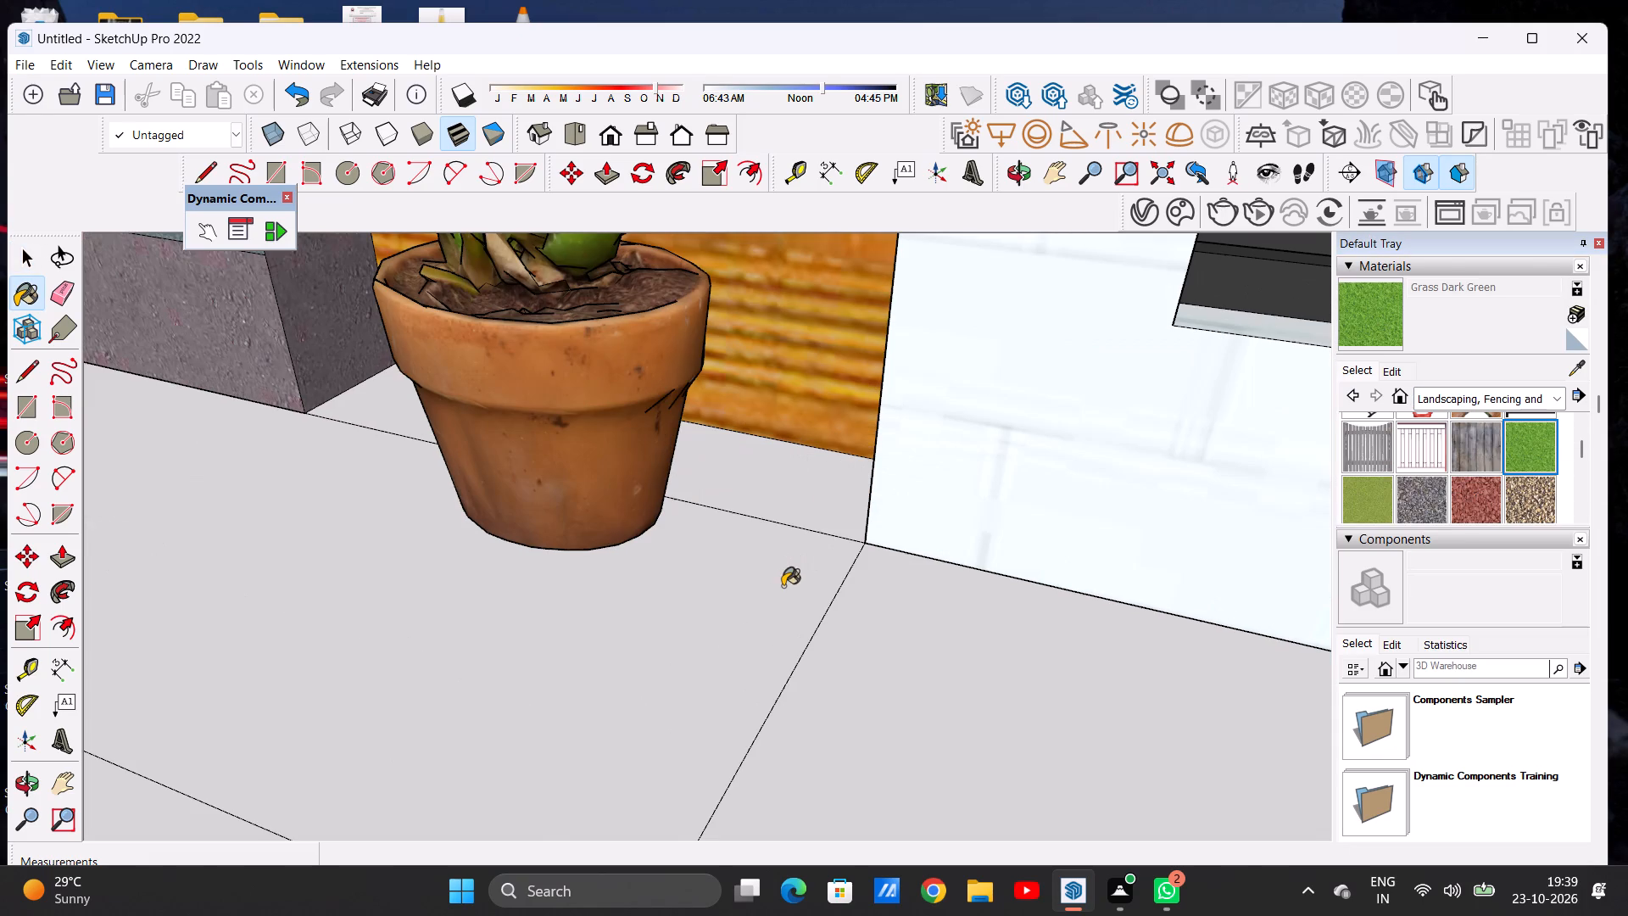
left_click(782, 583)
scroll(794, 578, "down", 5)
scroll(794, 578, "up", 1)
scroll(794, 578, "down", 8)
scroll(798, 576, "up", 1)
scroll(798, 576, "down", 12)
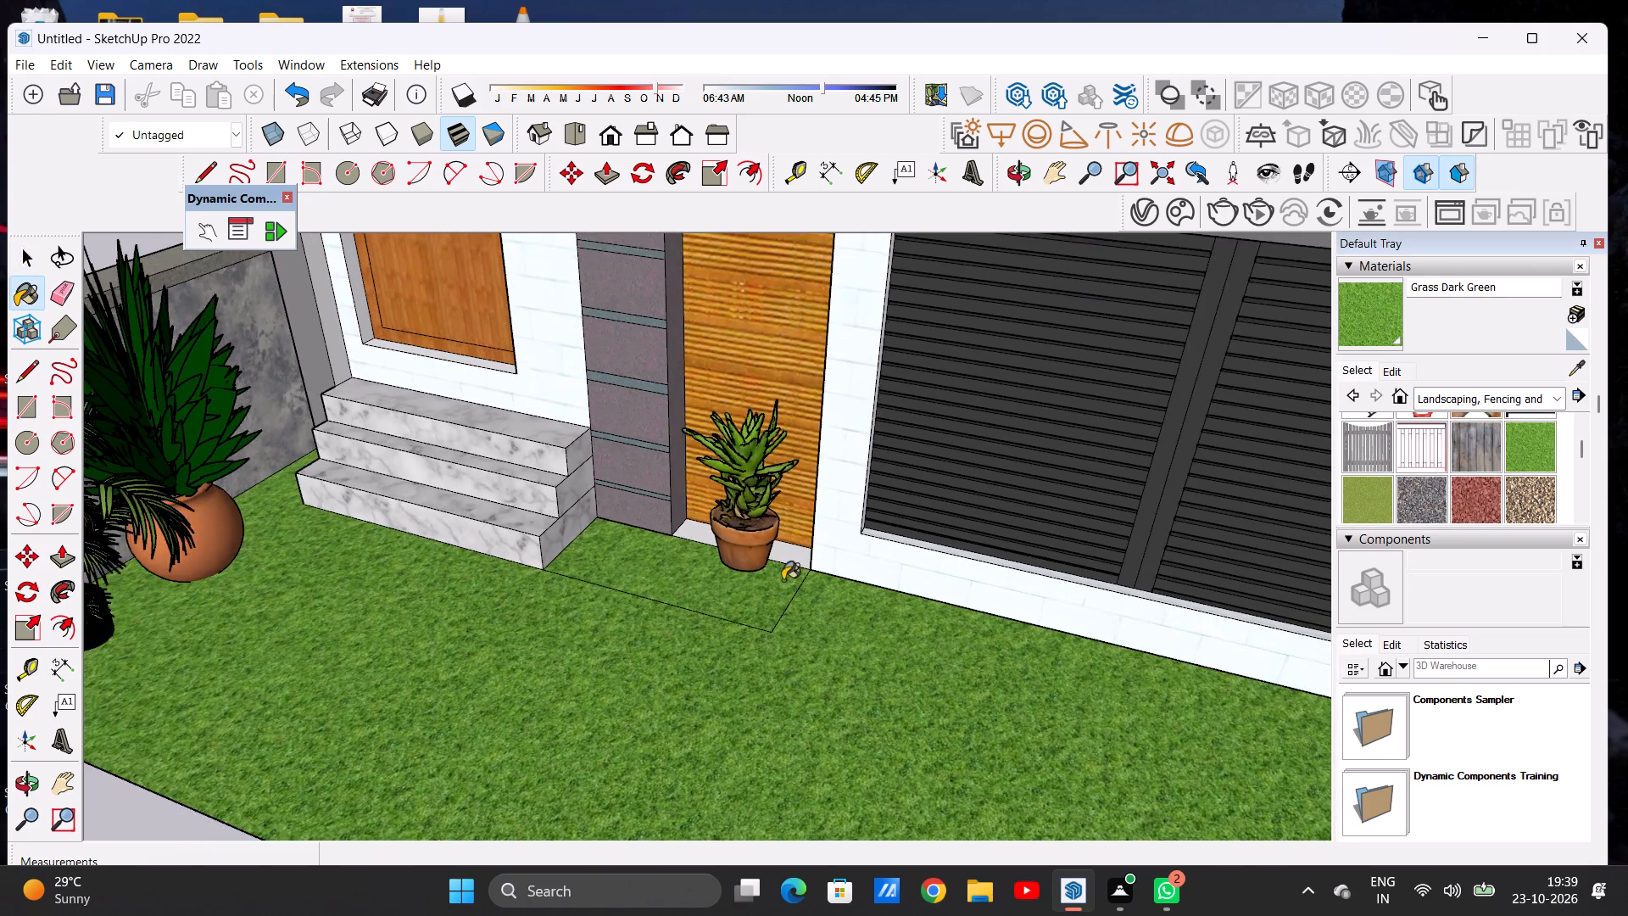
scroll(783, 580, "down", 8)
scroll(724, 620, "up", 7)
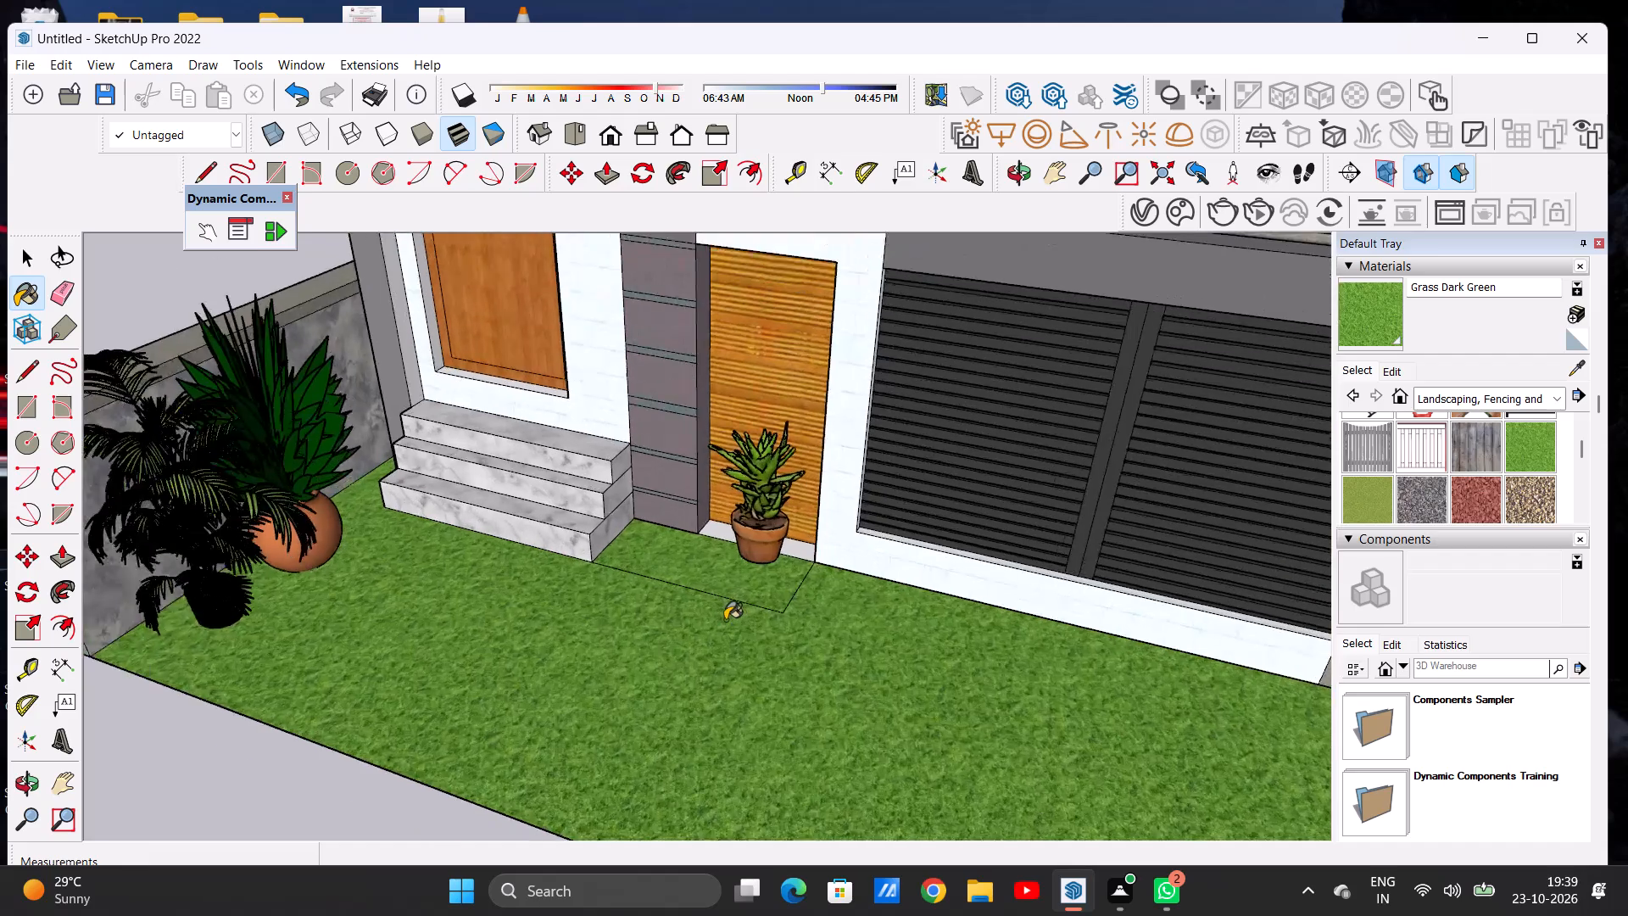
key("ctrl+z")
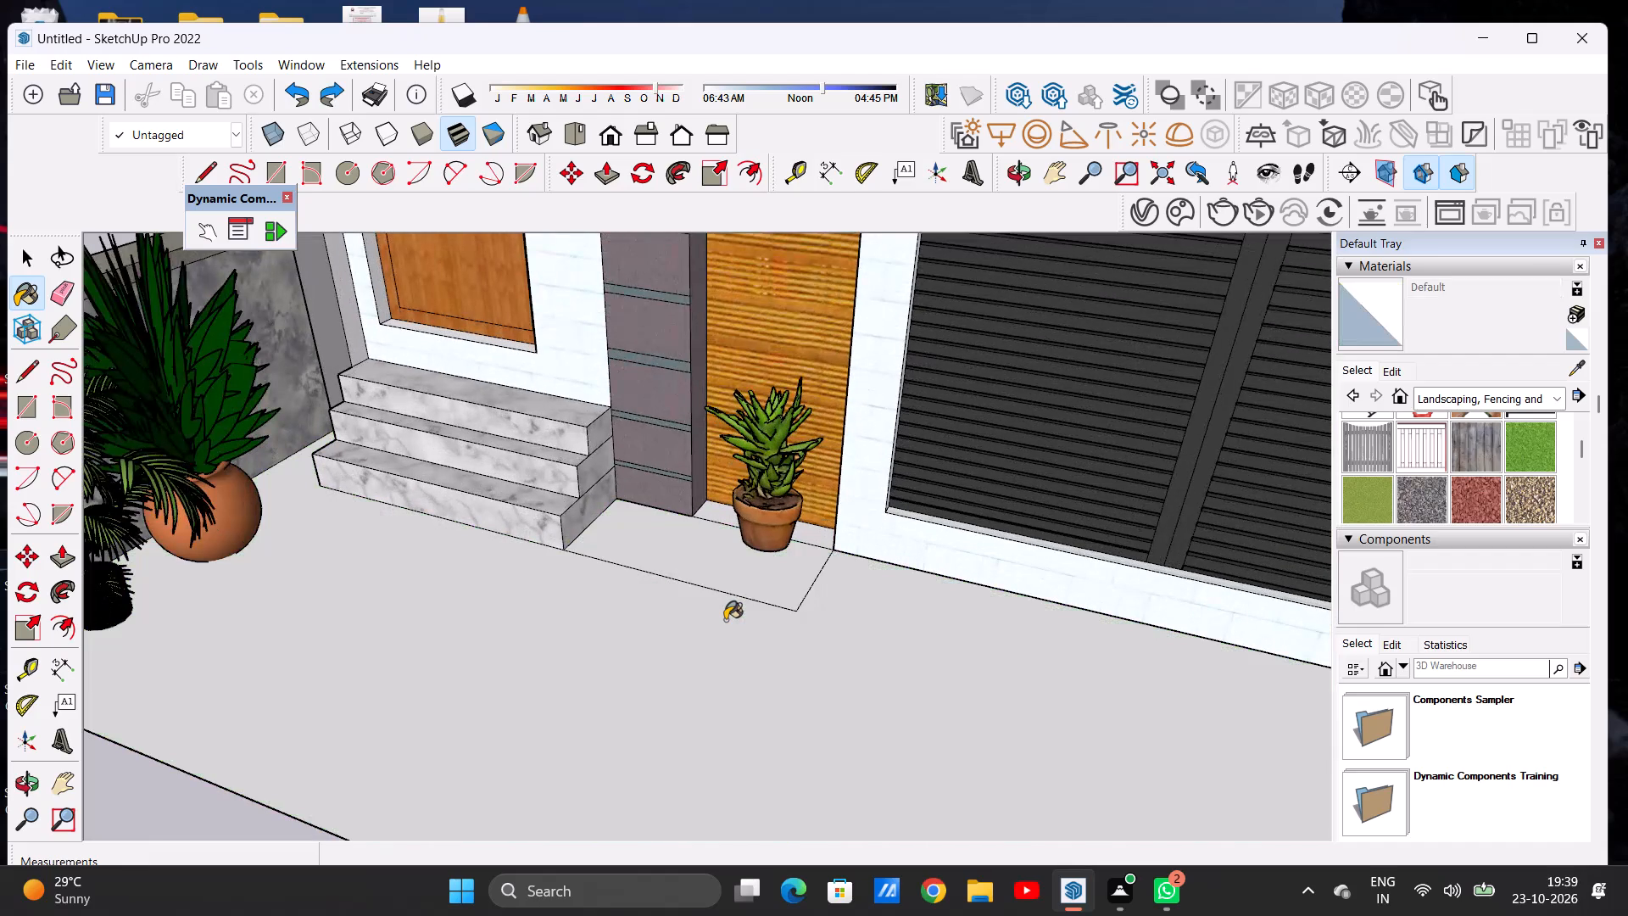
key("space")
Move the potted succulent about 2" away from the wooden panel, further onto the floor rectangle beside the steps.
scroll(641, 600, "up", 6)
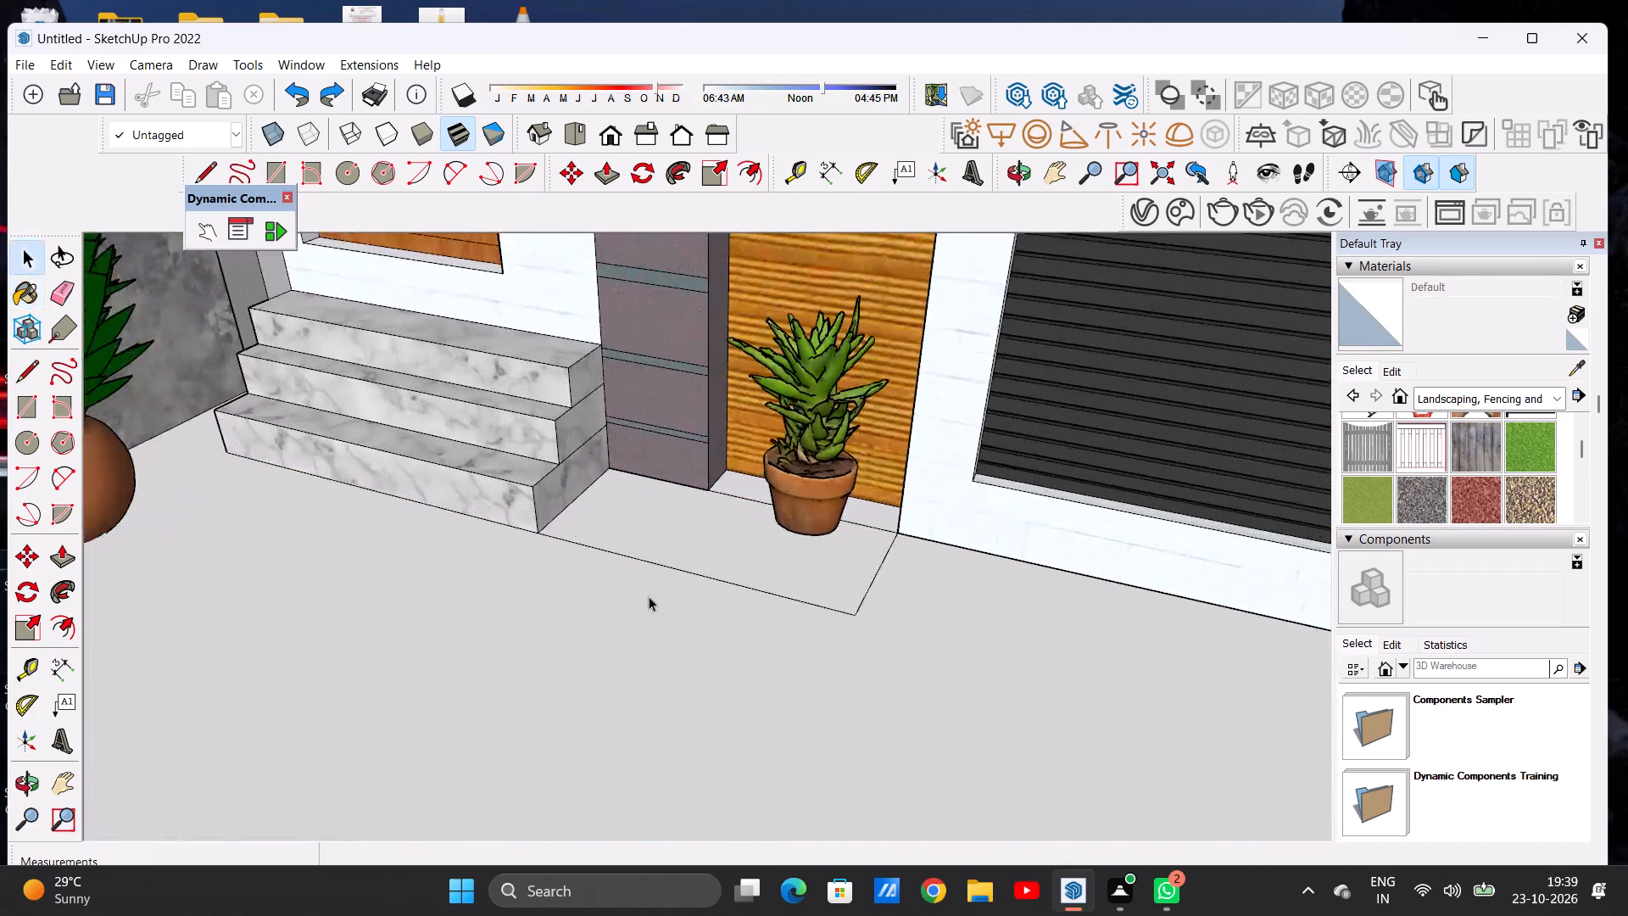
scroll(739, 561, "up", 7)
middle_click_drag(845, 567, 385, 517)
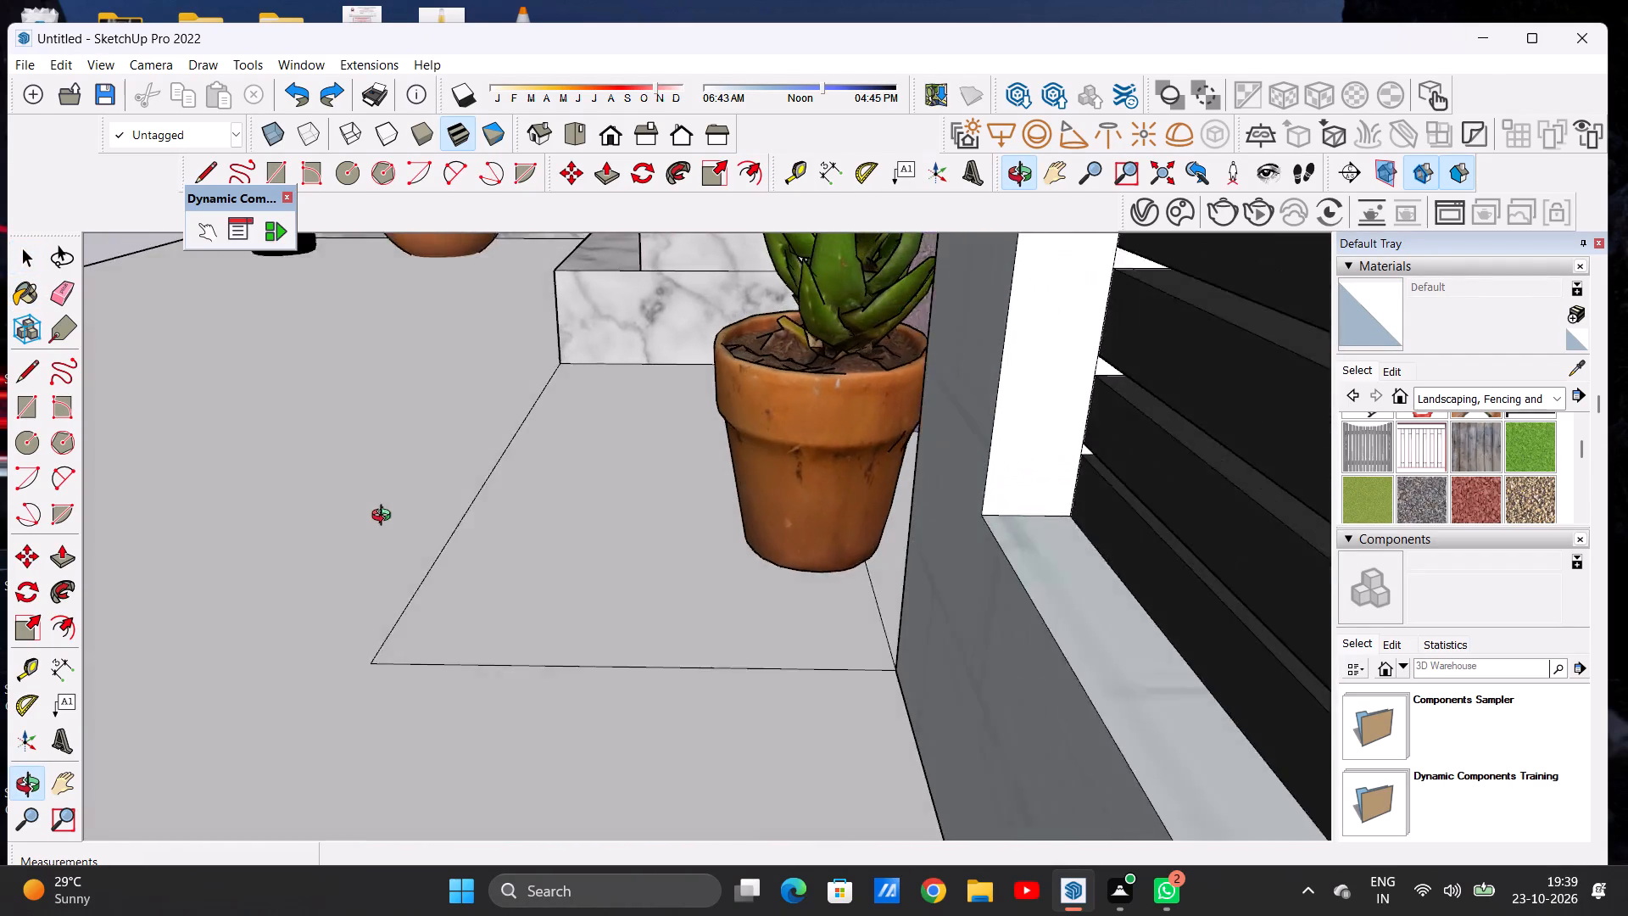
middle_click_drag(385, 517, 566, 546)
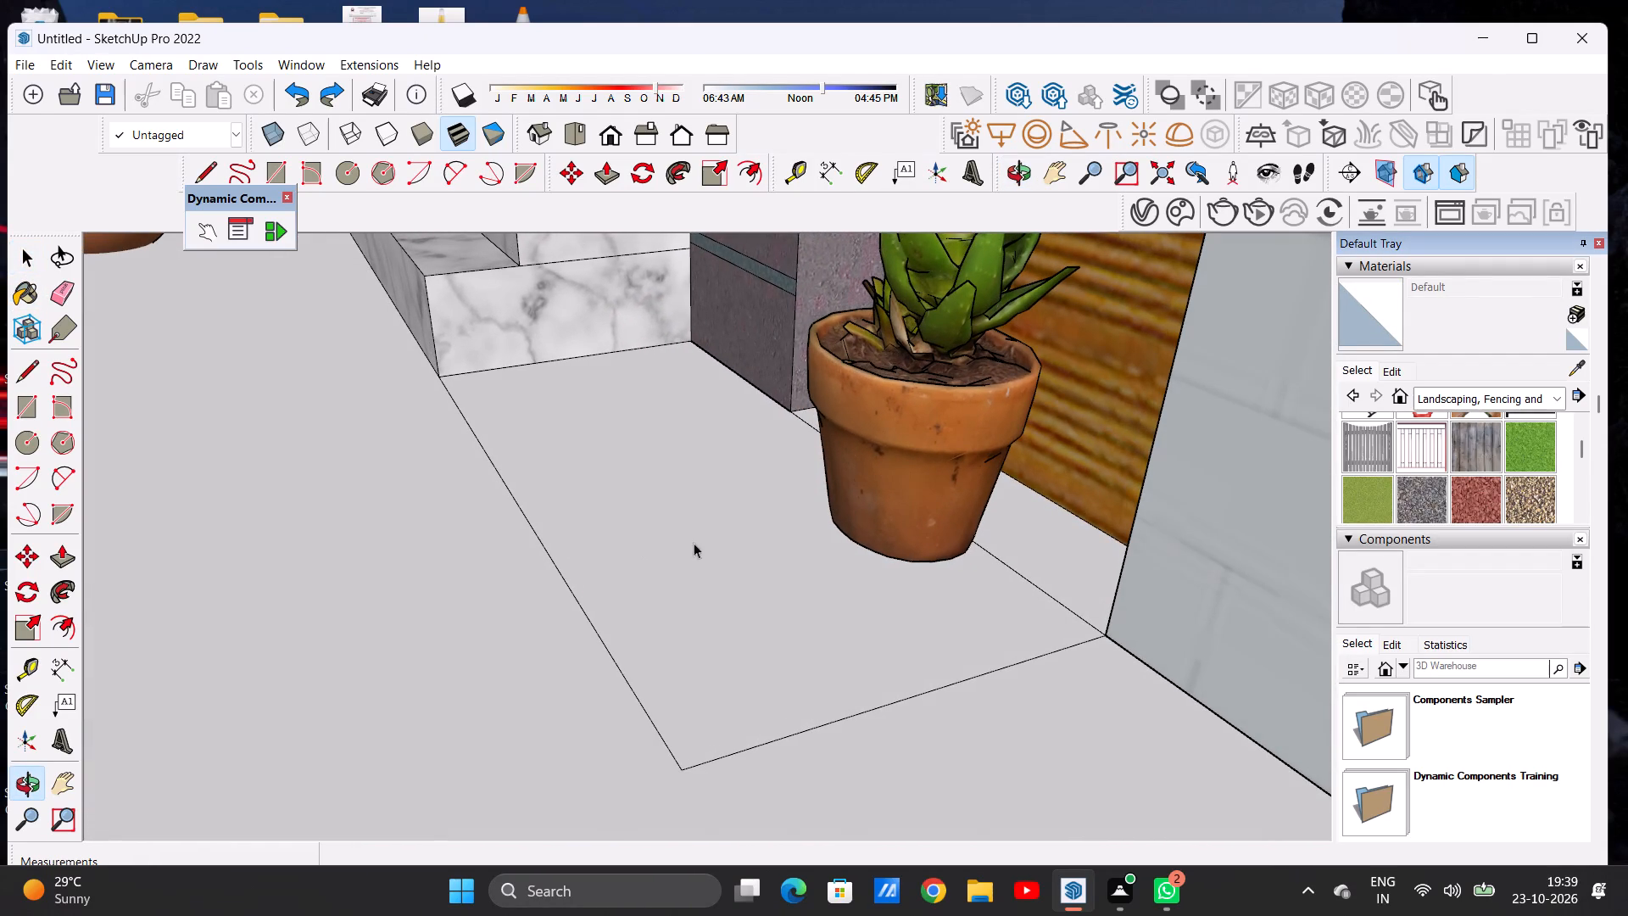
left_click(938, 502)
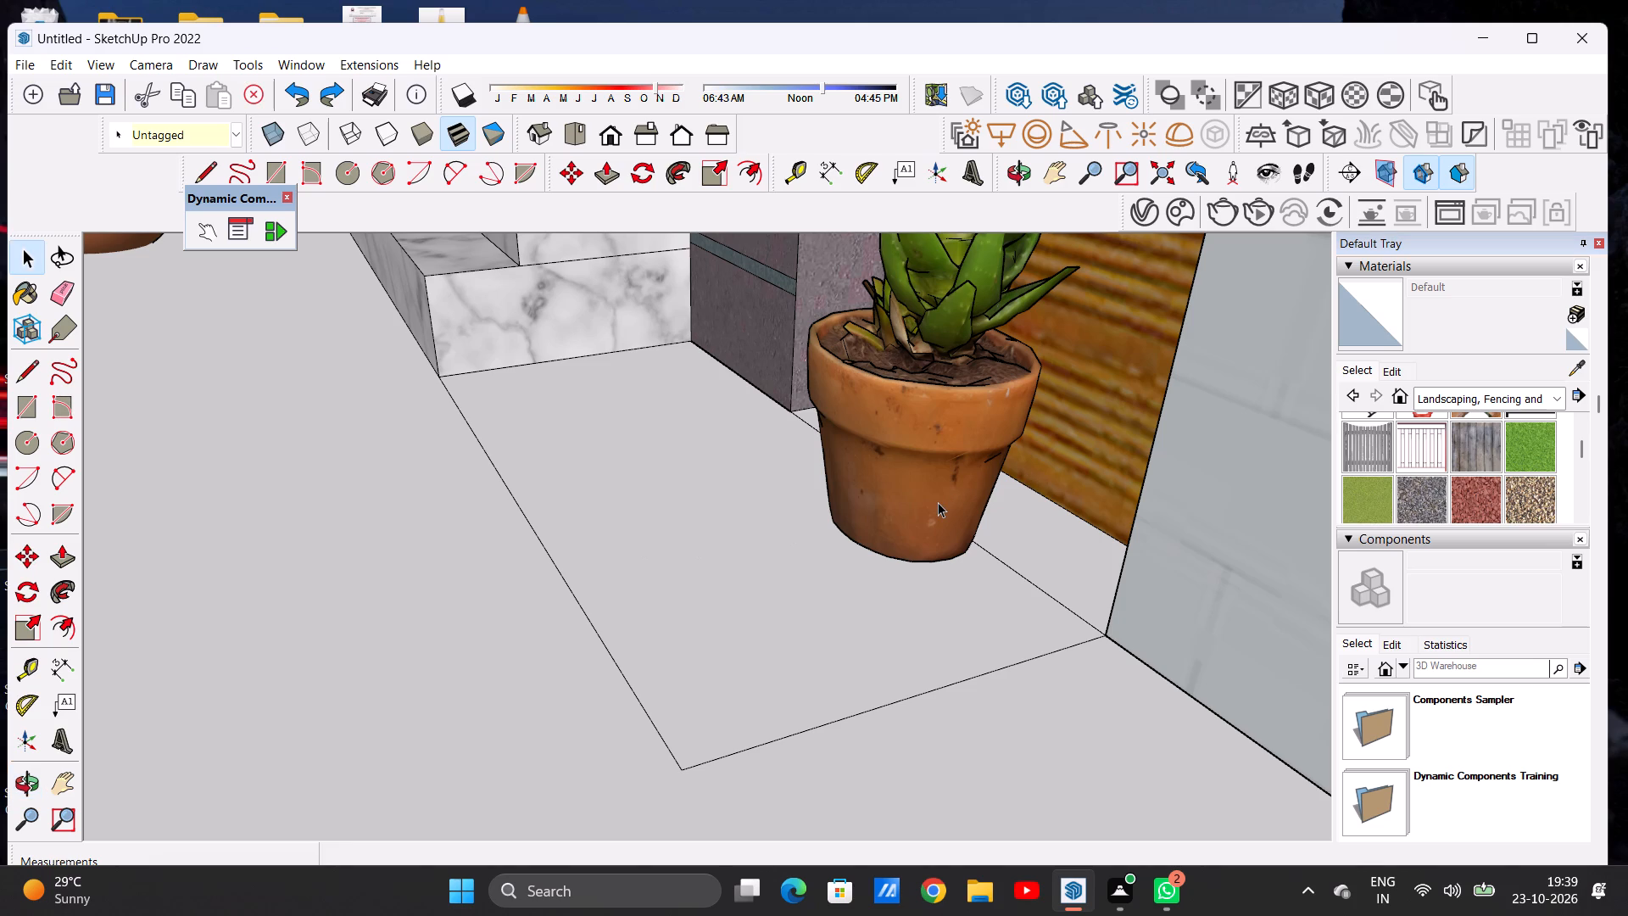
key("m")
left_click(892, 640)
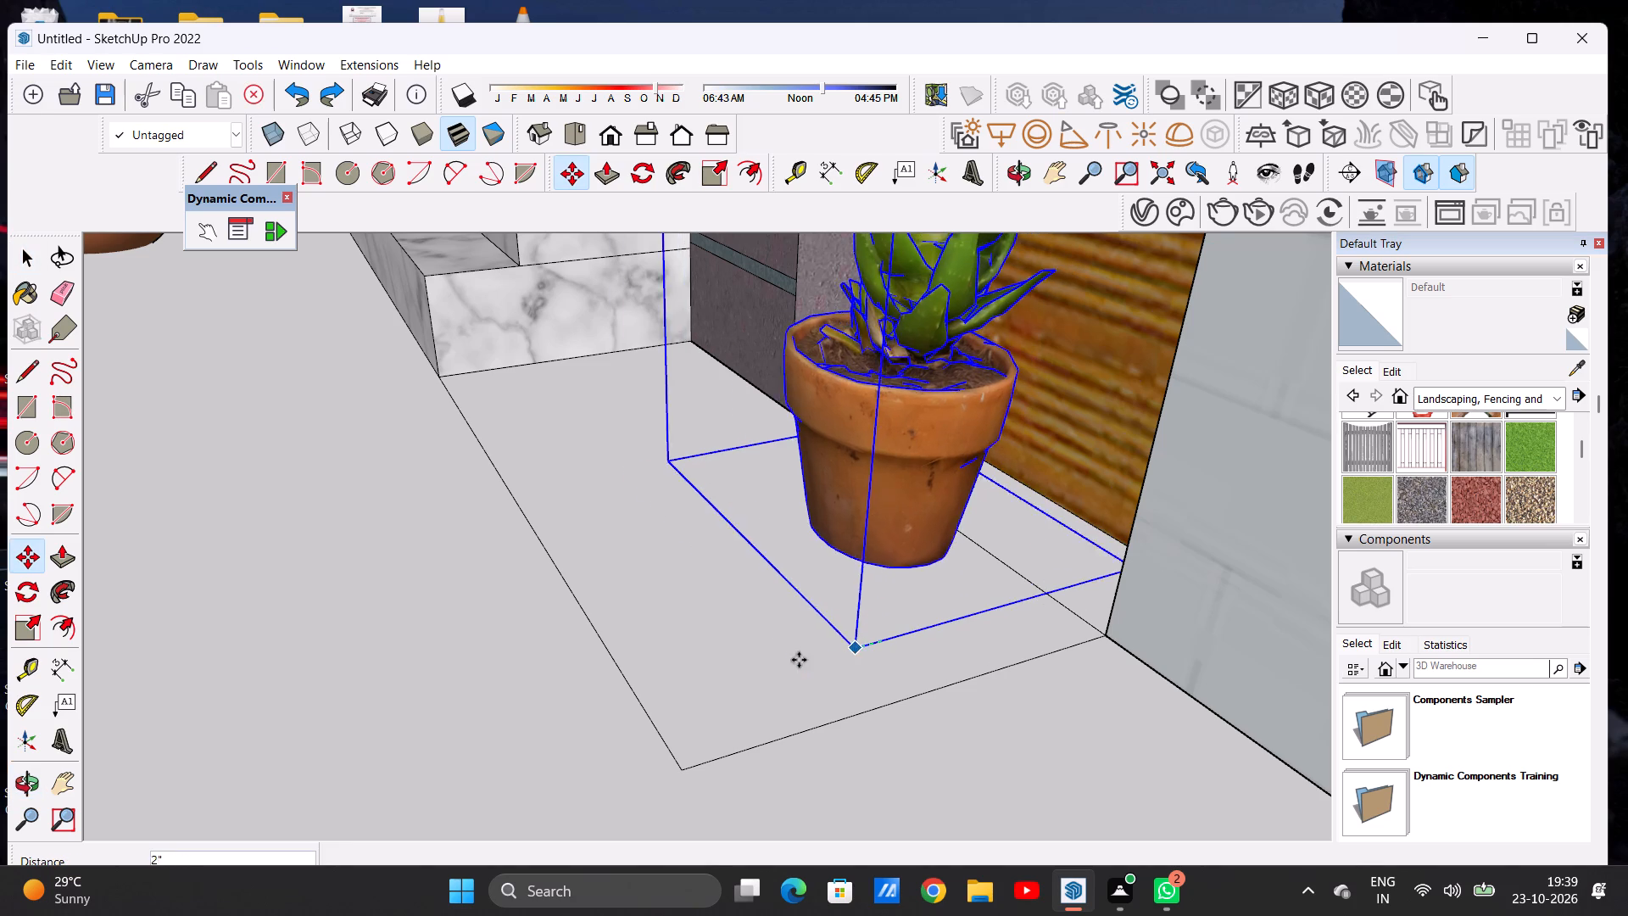
left_click(806, 658)
key("space")
scroll(868, 537, "down", 10)
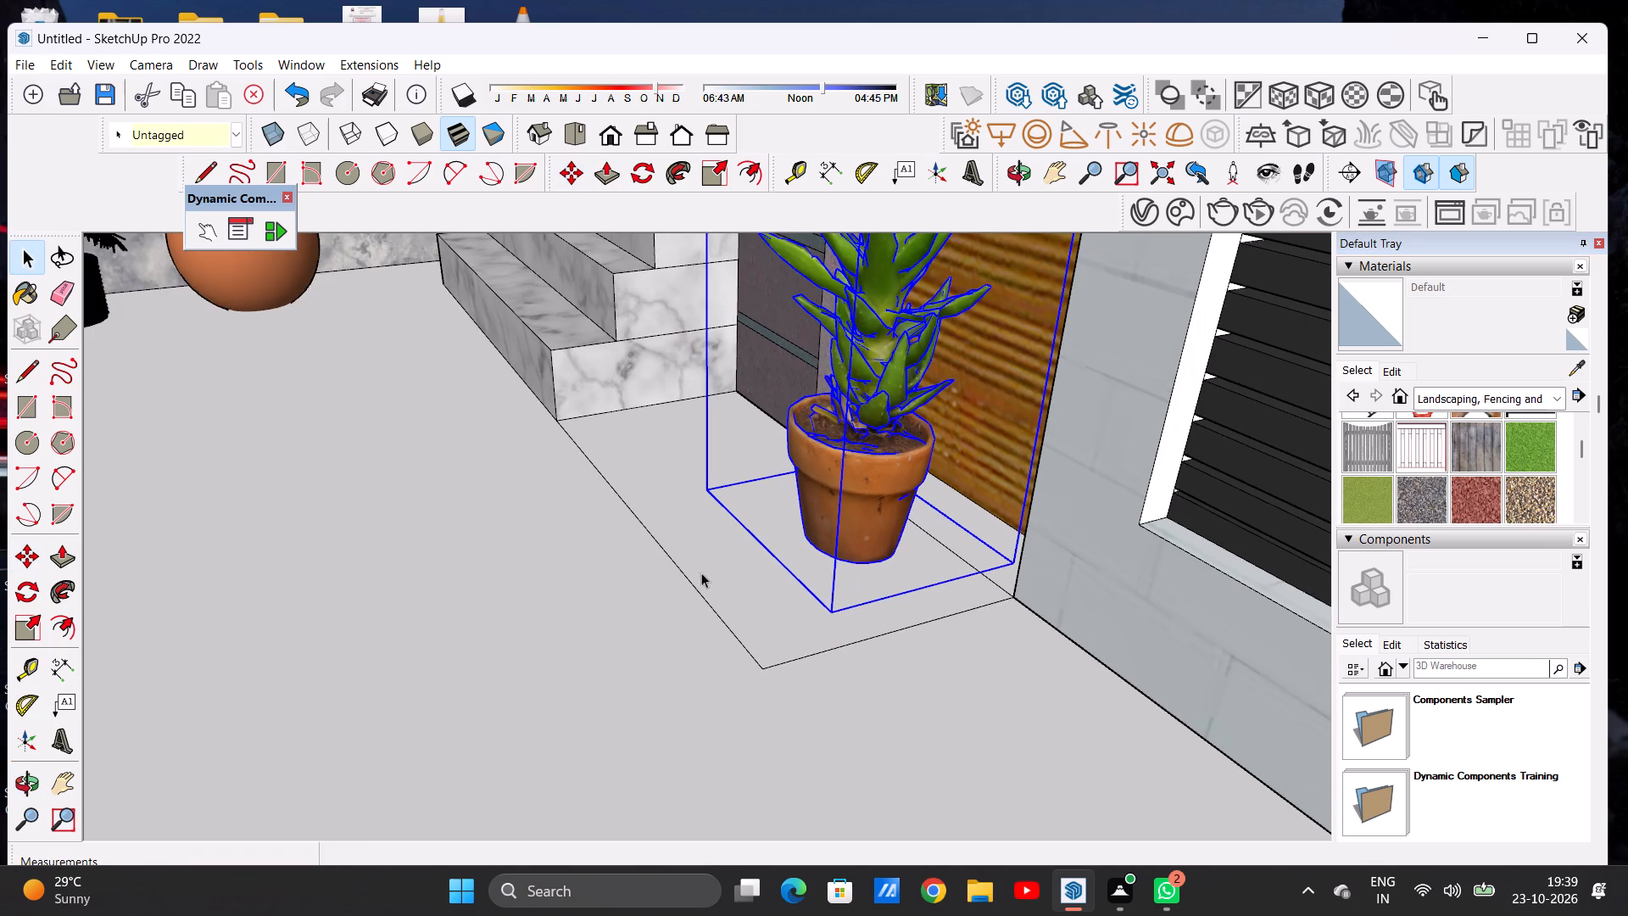
Examine the potted succulent, the floor rectangle under it and the surrounding forecourt floor from several distances and angles.
scroll(733, 518, "down", 3)
scroll(750, 534, "up", 1)
scroll(750, 536, "down", 14)
left_click(214, 643)
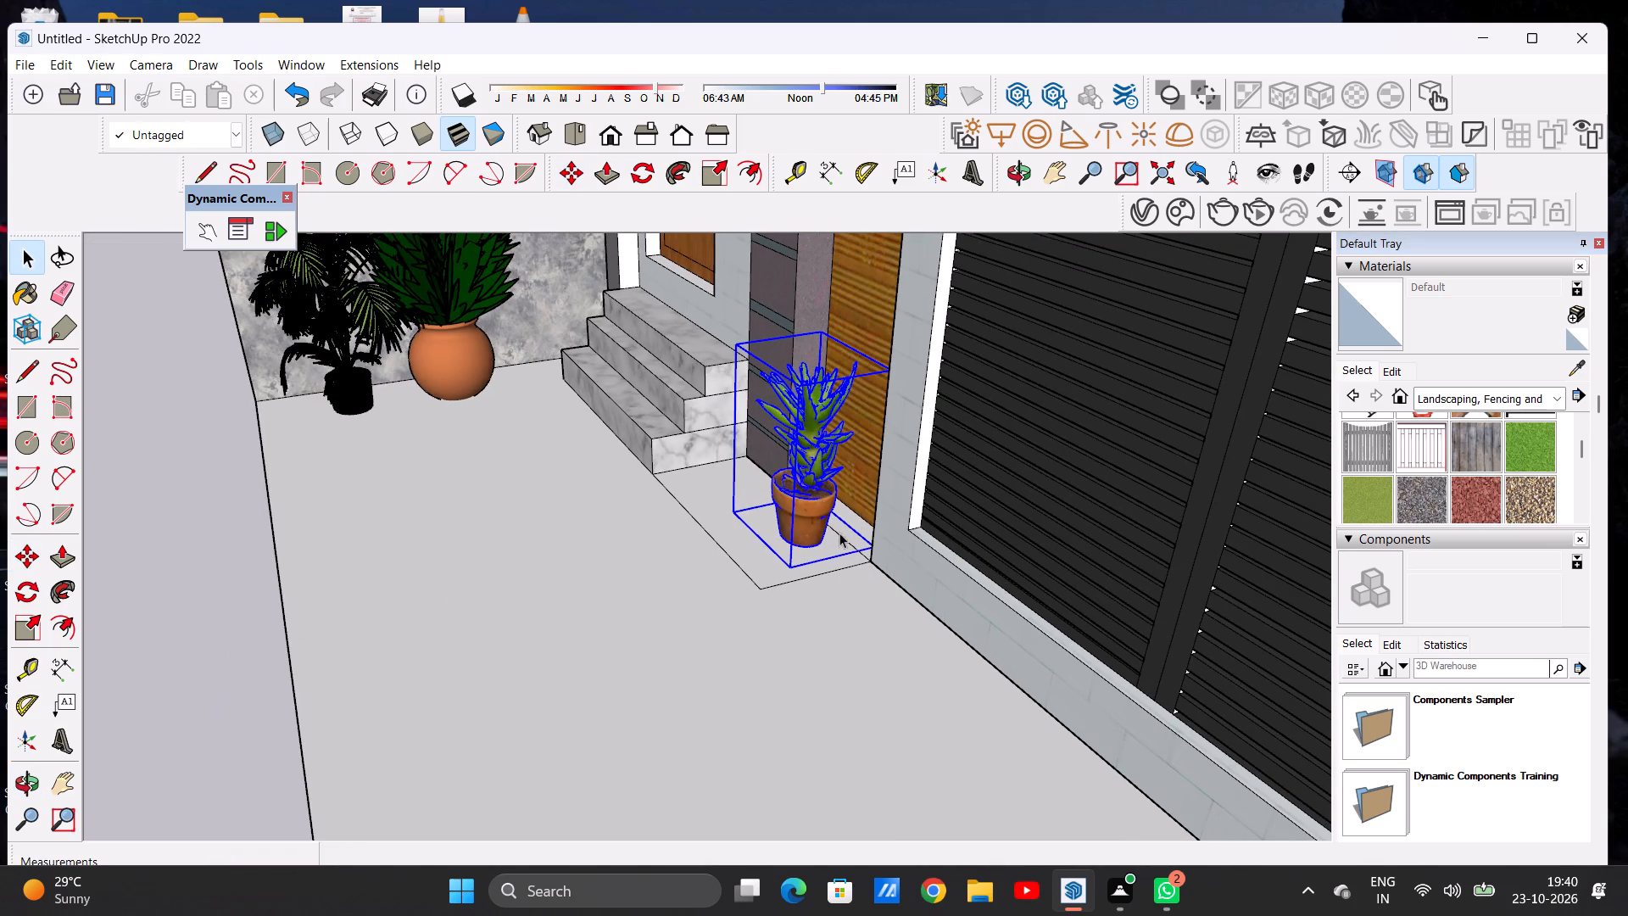
scroll(858, 522, "up", 6)
left_click(750, 586)
scroll(750, 585, "up", 6)
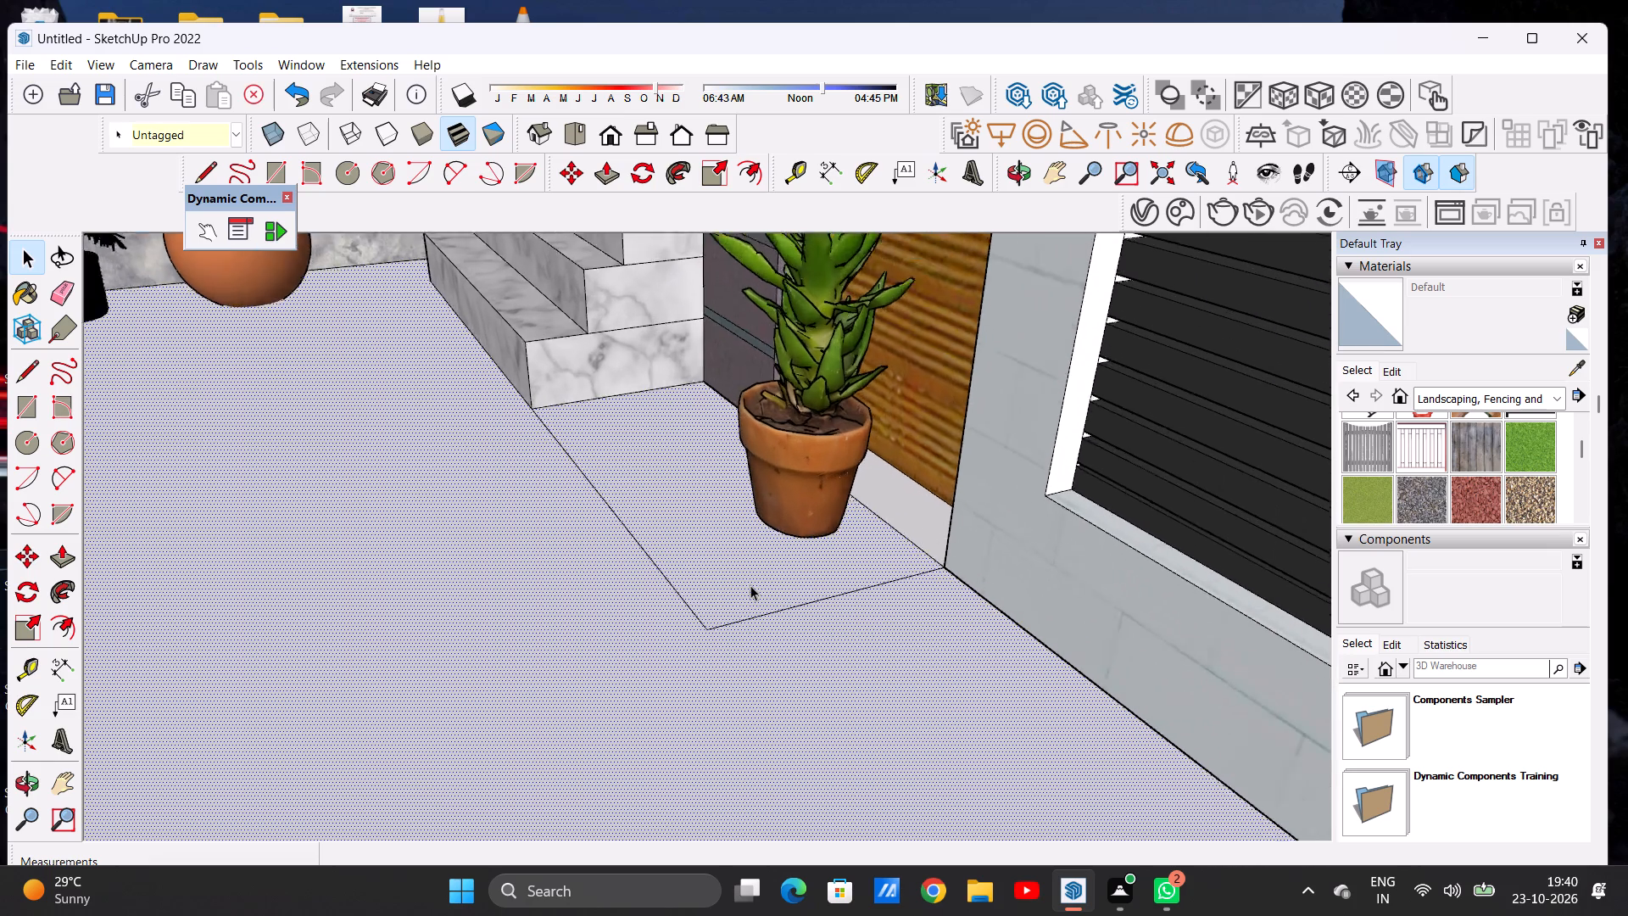
scroll(750, 585, "down", 1)
scroll(750, 585, "up", 1)
scroll(750, 585, "down", 20)
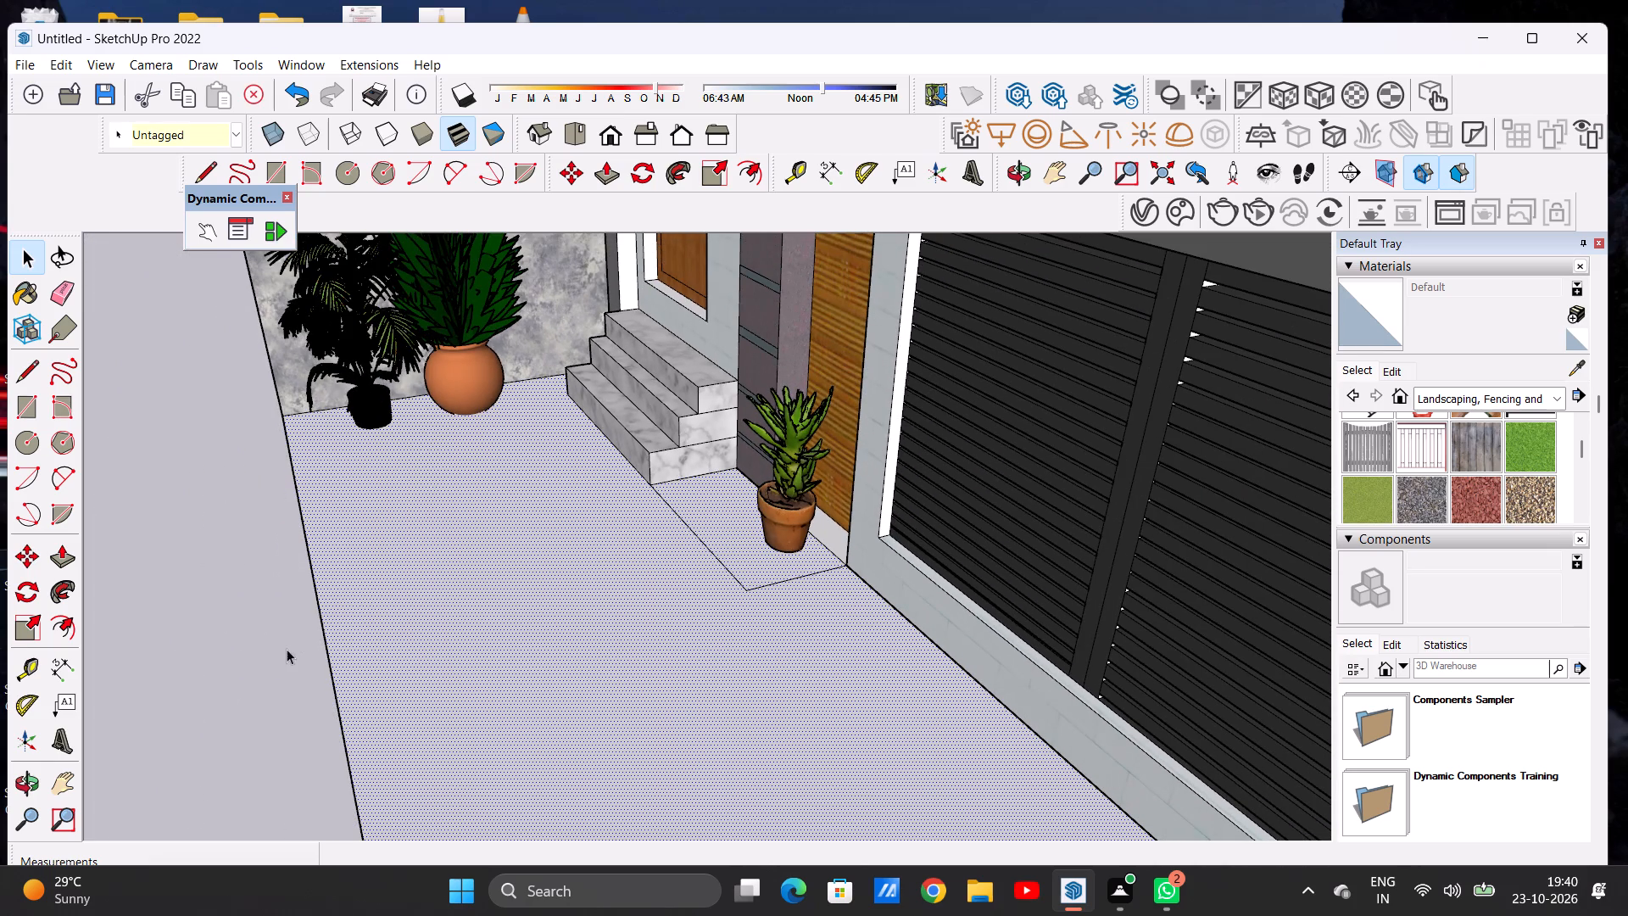
left_click(282, 651)
scroll(777, 572, "up", 6)
middle_click_drag(845, 550, 704, 525)
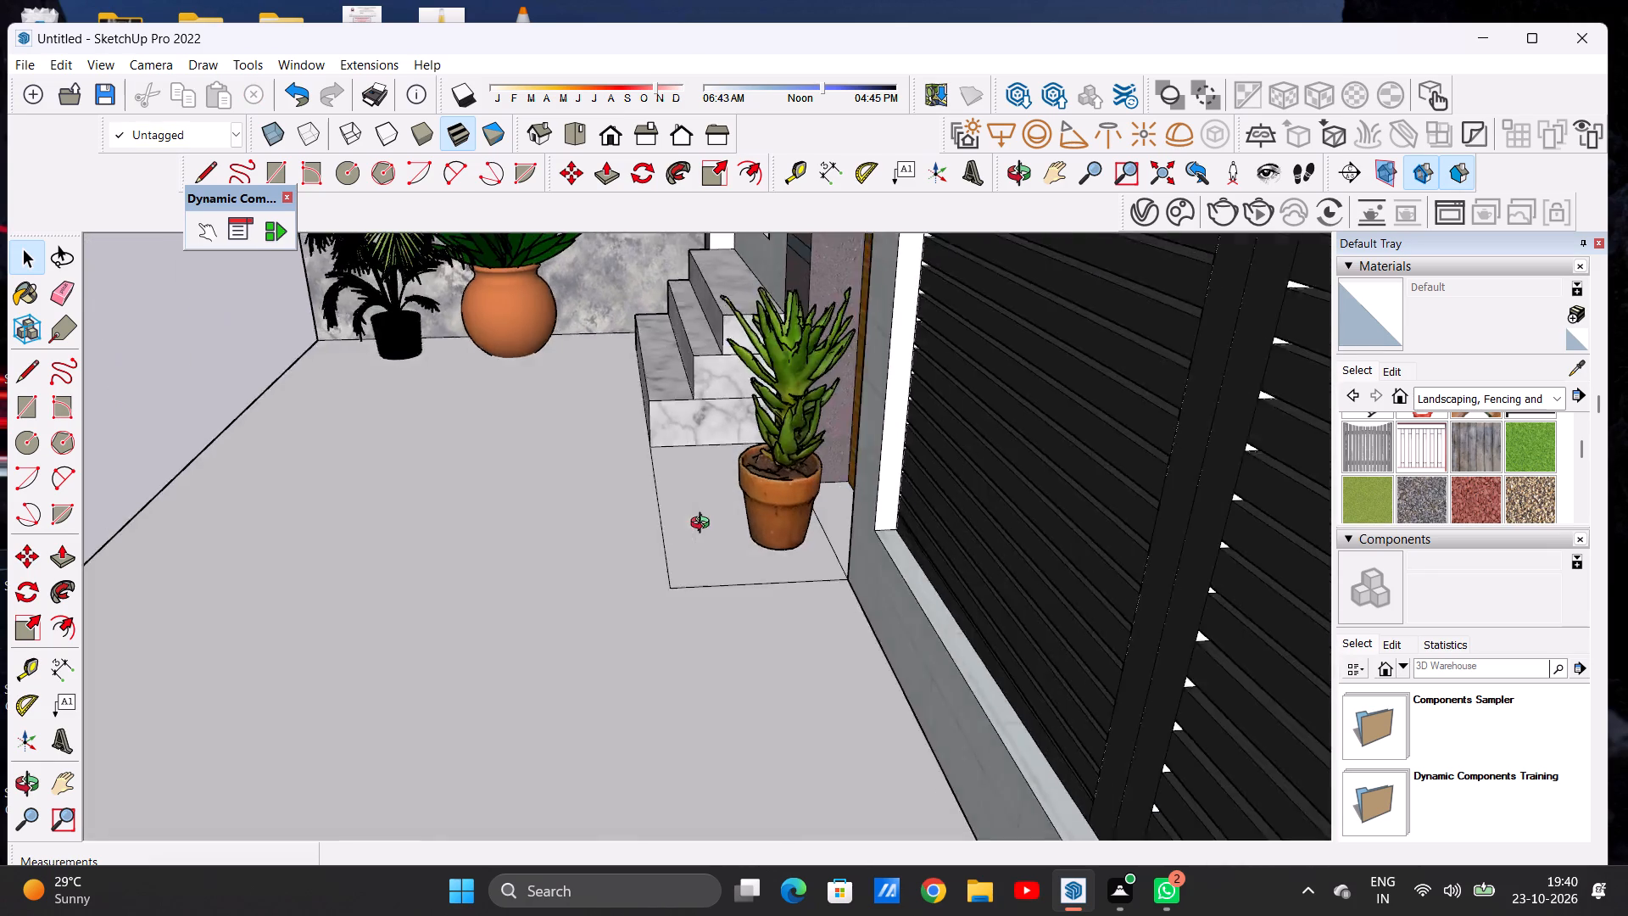
middle_click_drag(704, 525, 717, 534)
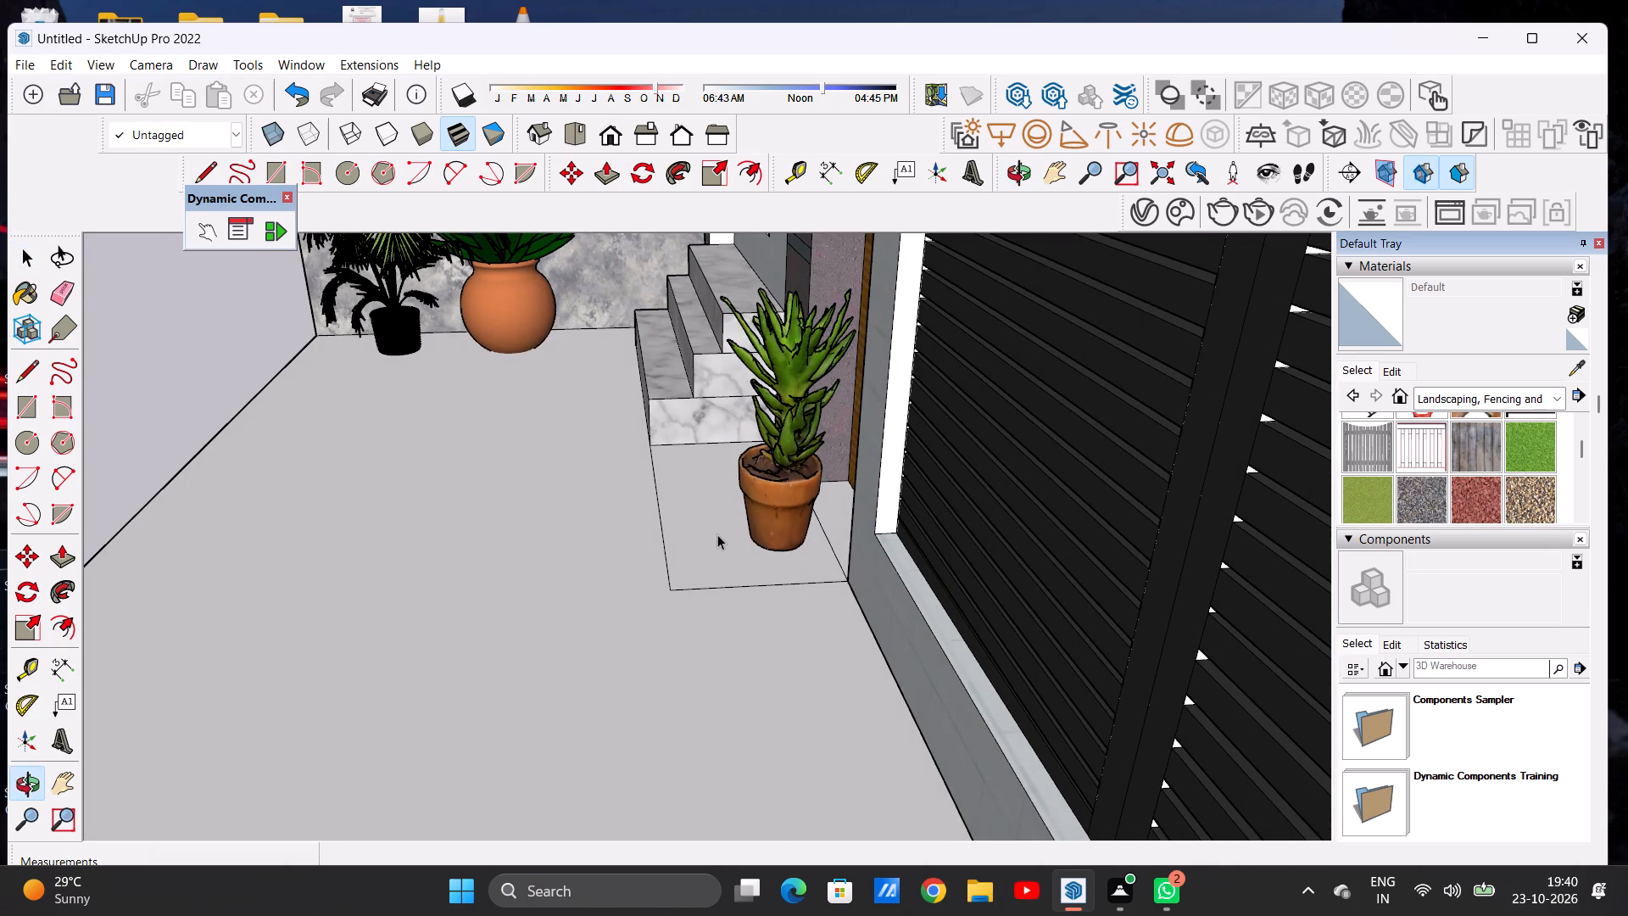
Move the potted succulent about 3 11/16" away from the marble steps, toward the white wall beside the wooden panel.
scroll(758, 520, "up", 7)
scroll(762, 518, "down", 1)
scroll(762, 518, "up", 1)
left_click(801, 523)
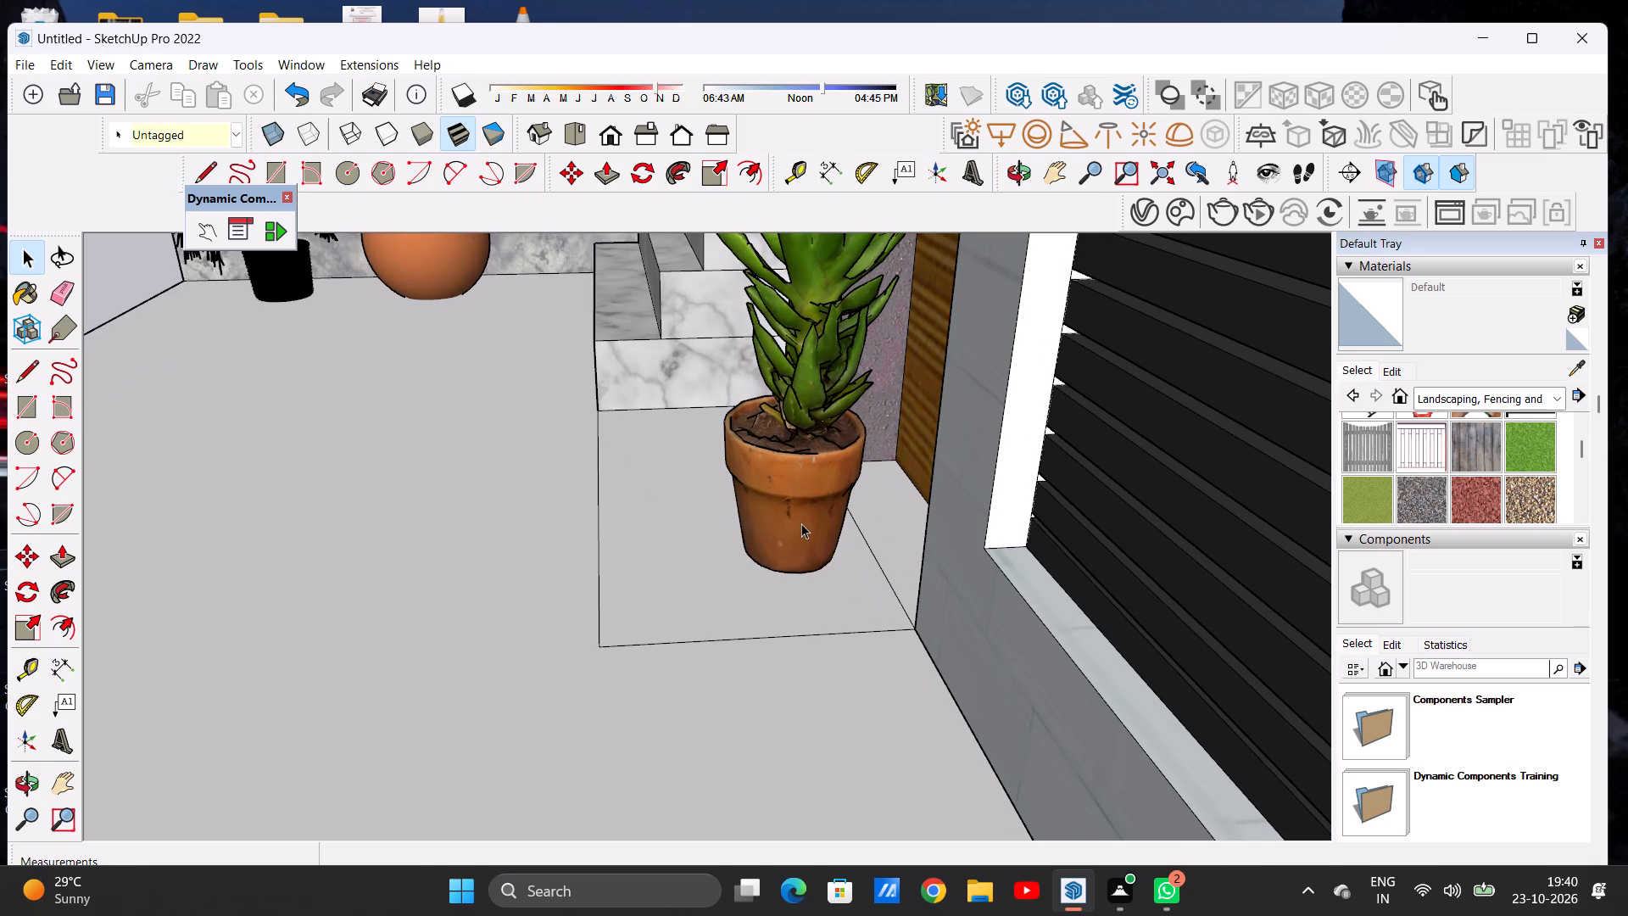
key("m")
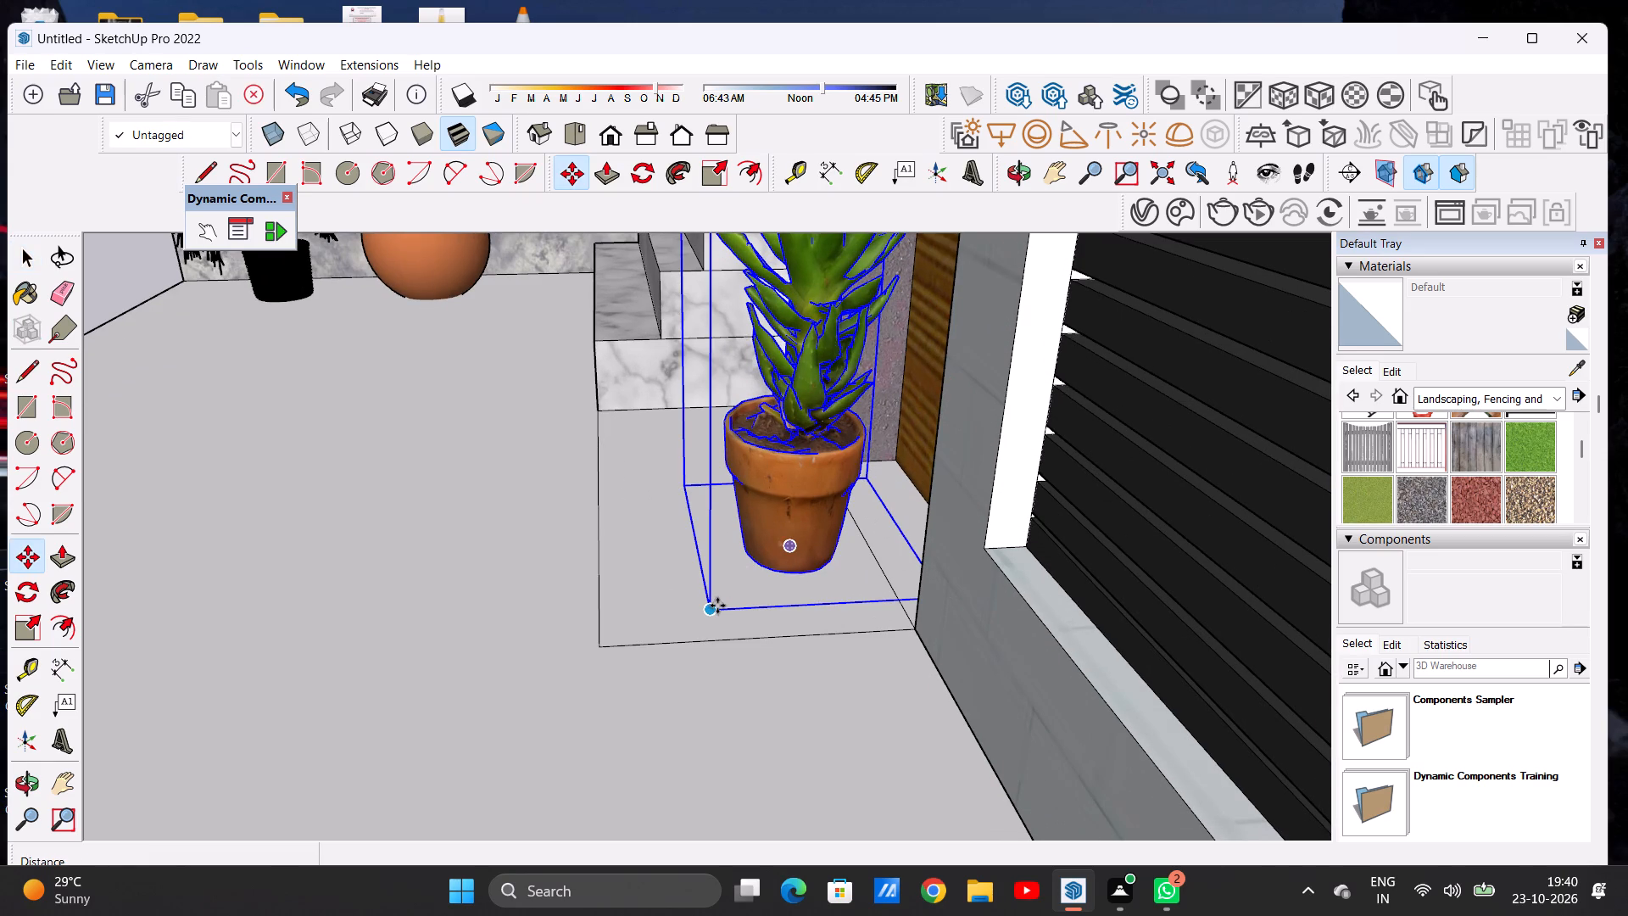
left_click(717, 606)
left_click(772, 599)
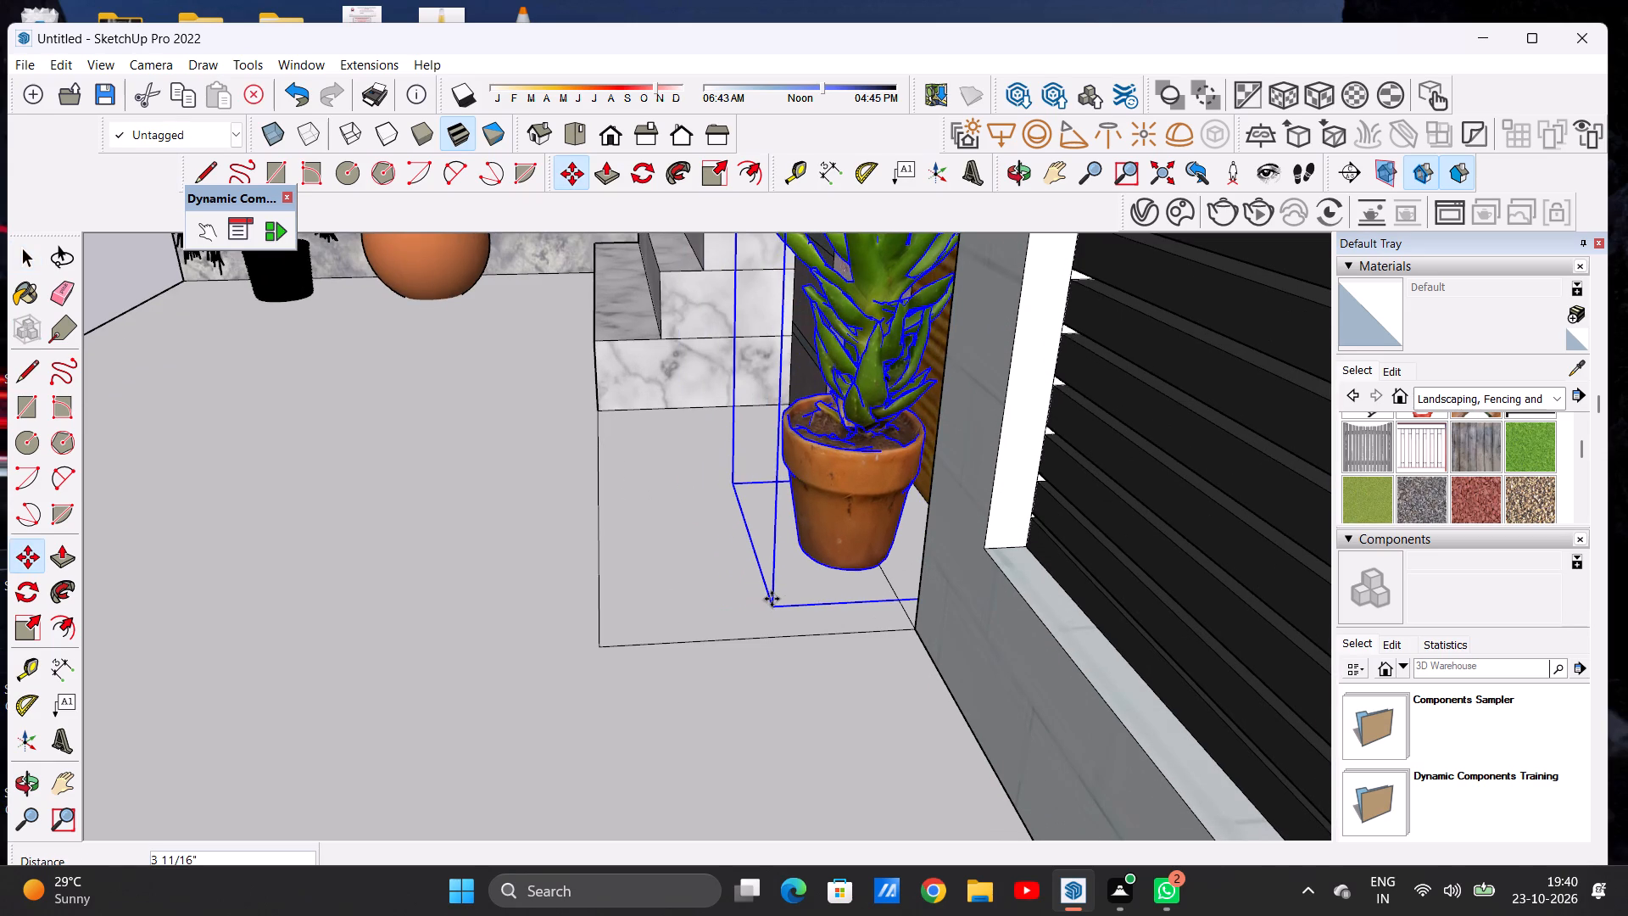
key("space")
scroll(782, 564, "down", 17)
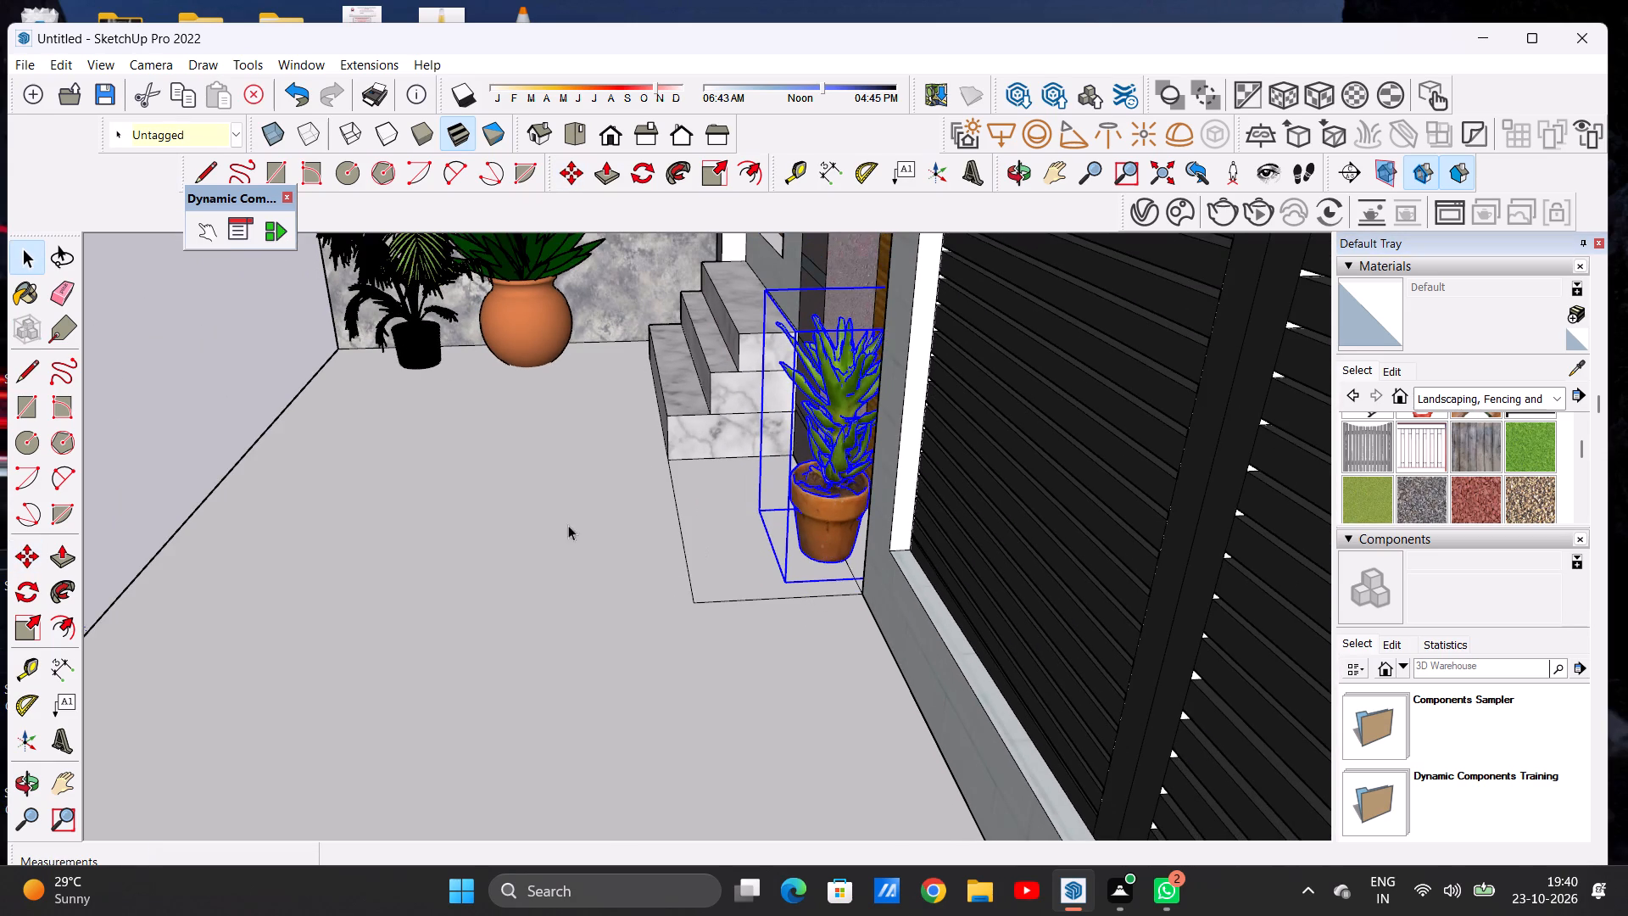
left_click(198, 399)
Examine the succulent's placement against the ground-floor front and forecourt from farther back.
scroll(670, 441, "down", 6)
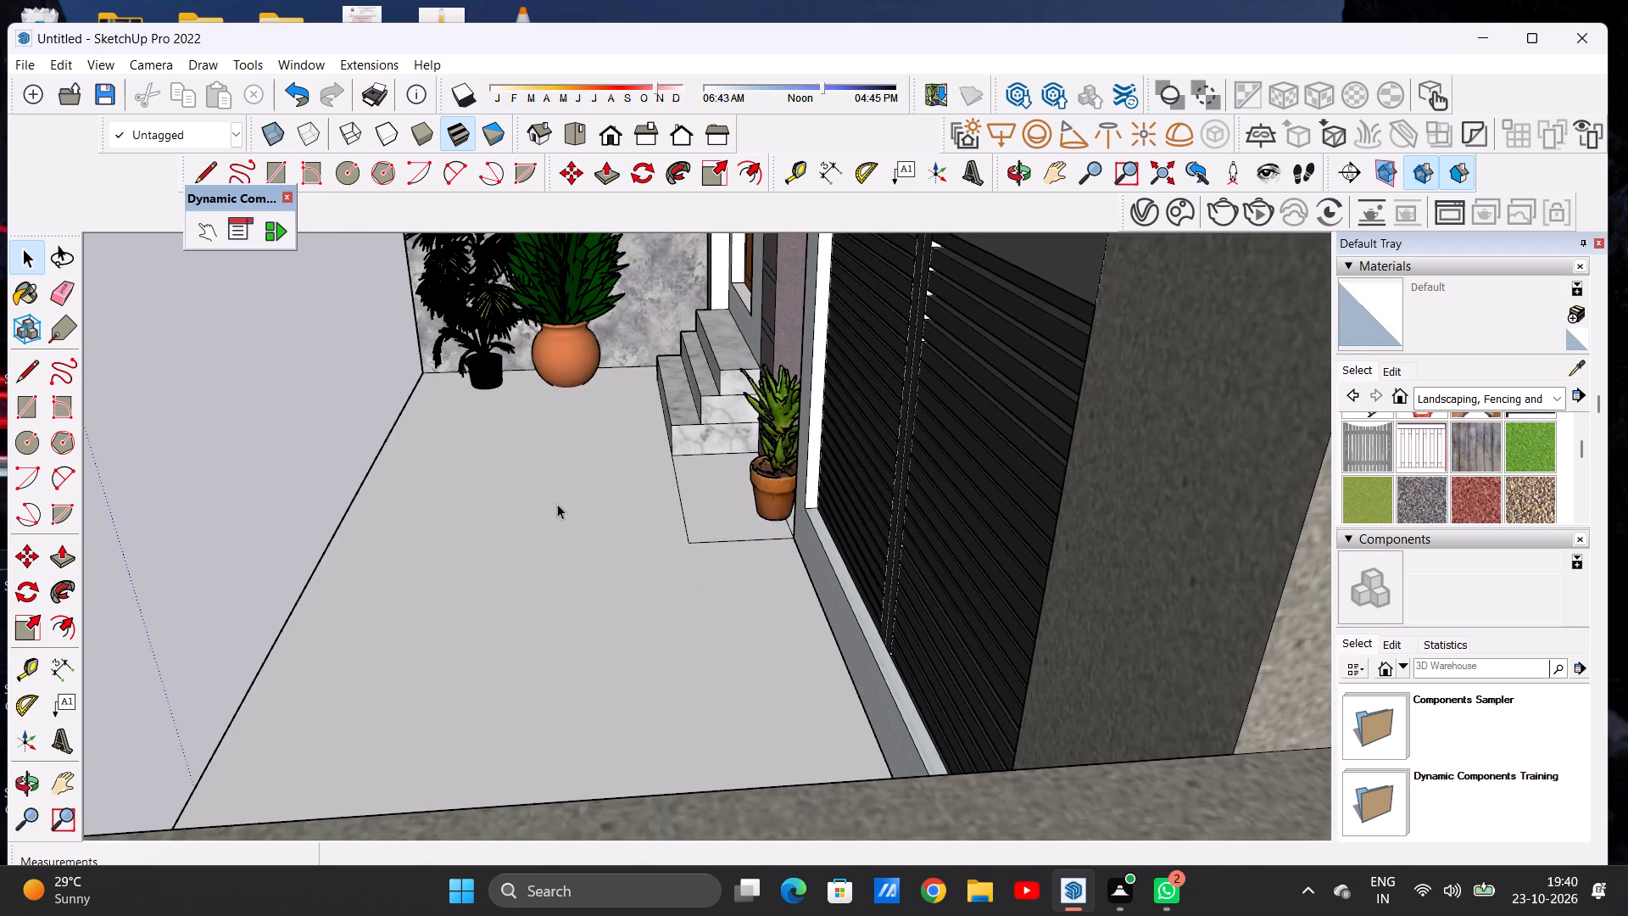
middle_click_drag(580, 507, 1051, 443)
scroll(776, 524, "down", 9)
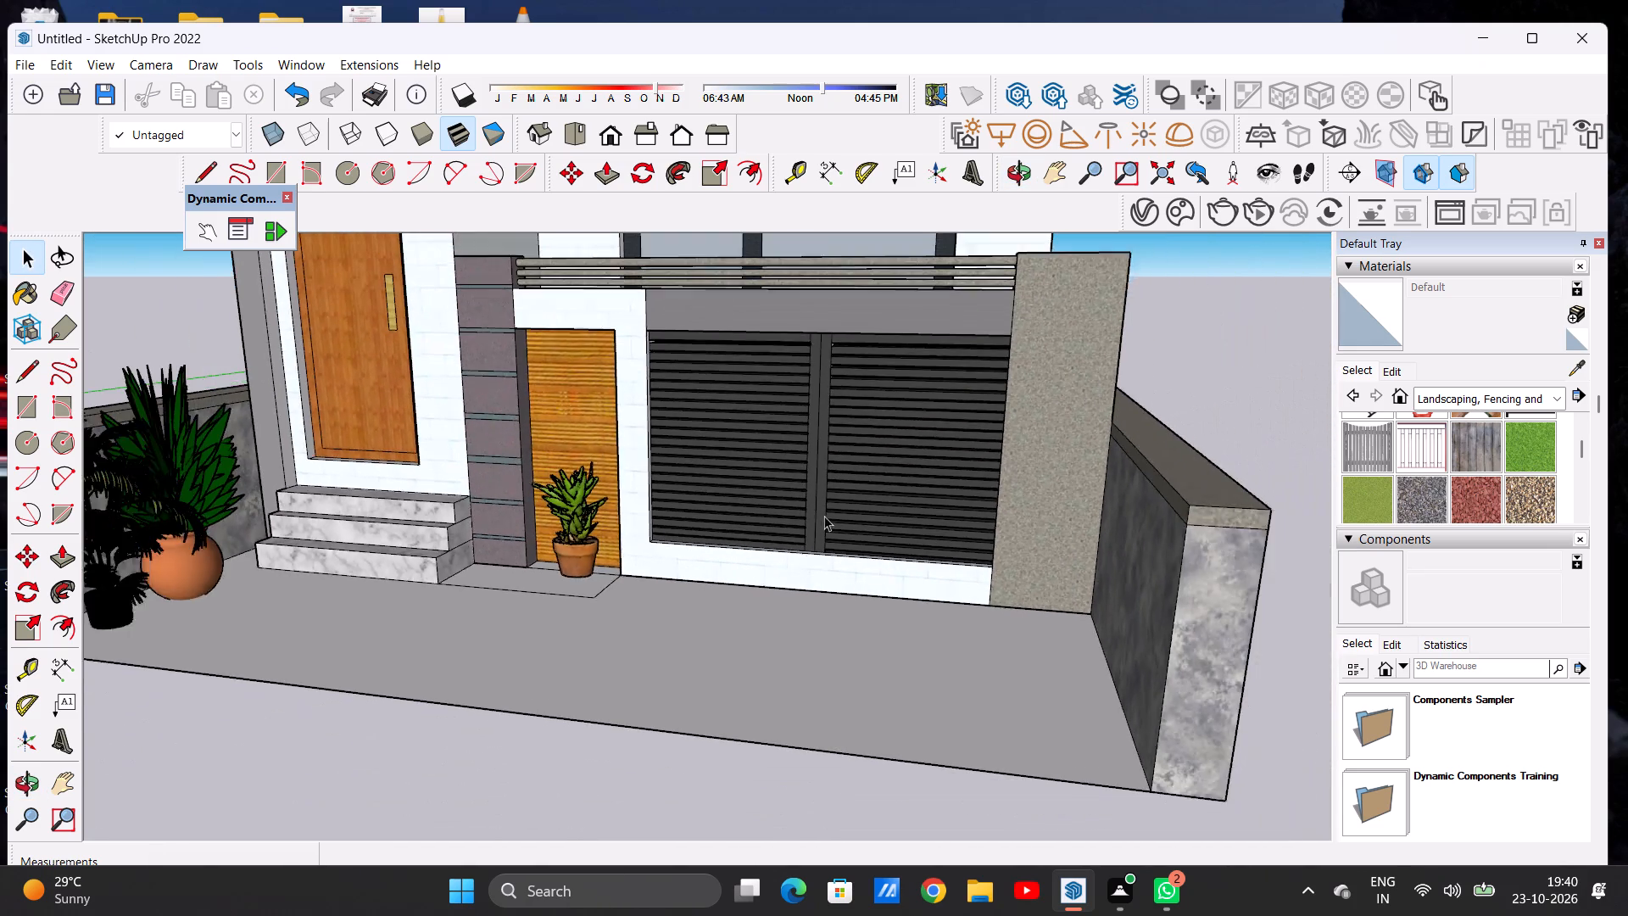
scroll(824, 516, "down", 1)
middle_click_drag(588, 600, 731, 577)
scroll(708, 570, "down", 4)
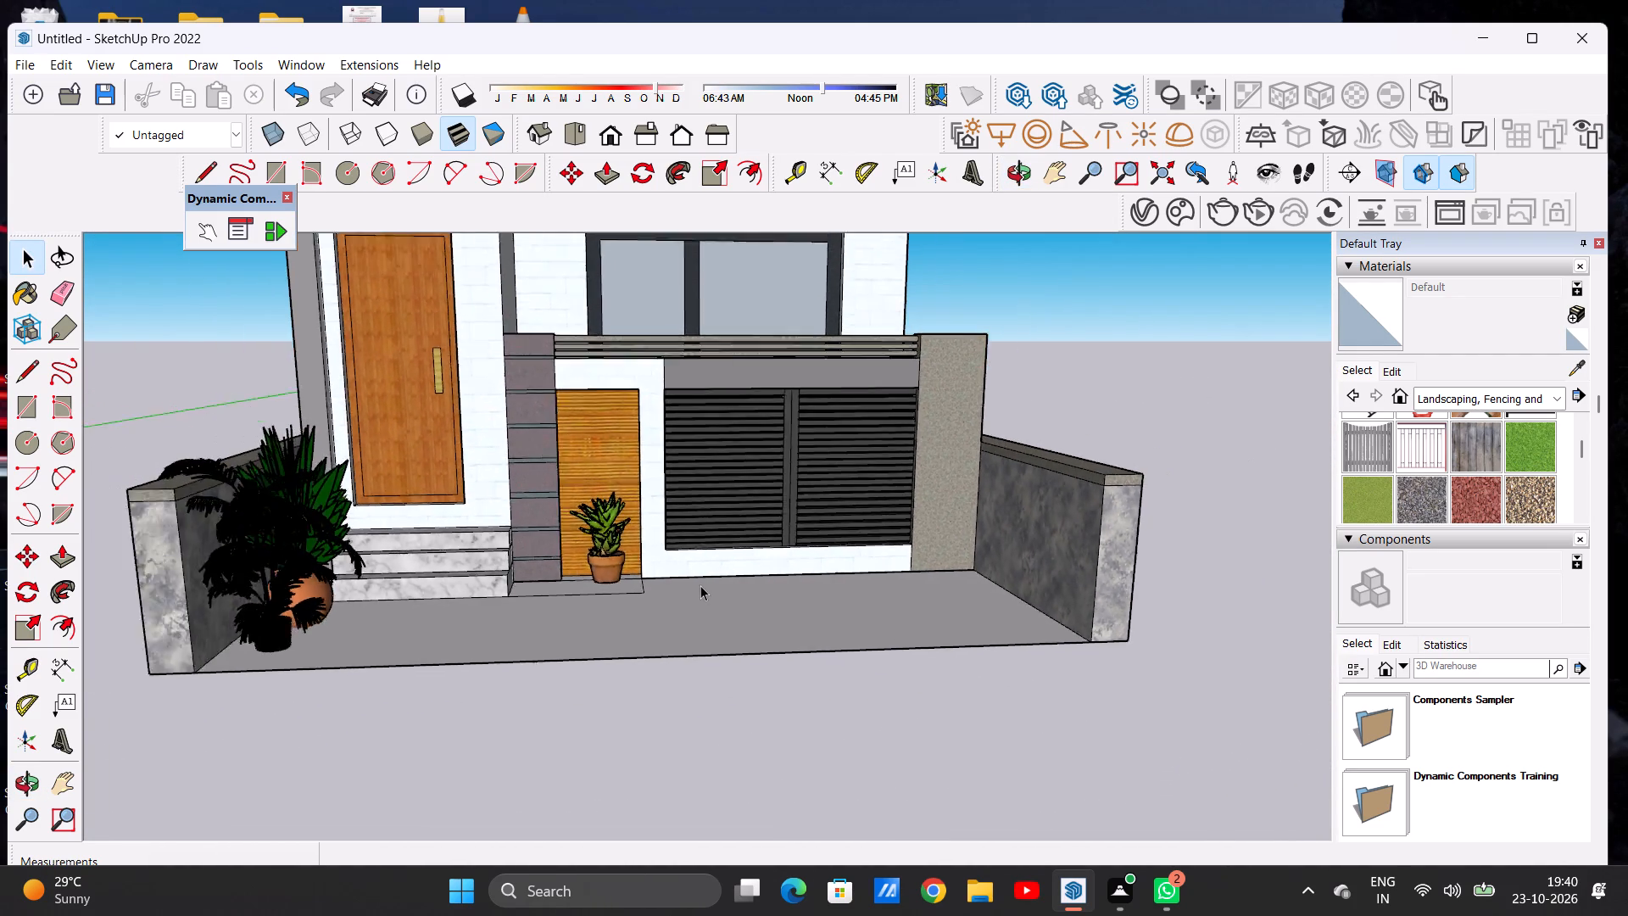
scroll(700, 585, "down", 1)
Erase the two outer edges of the floor rectangle around the succulent, merging the patch into the forecourt floor.
scroll(693, 553, "up", 7)
middle_click_drag(661, 591, 609, 703)
scroll(609, 703, "up", 3)
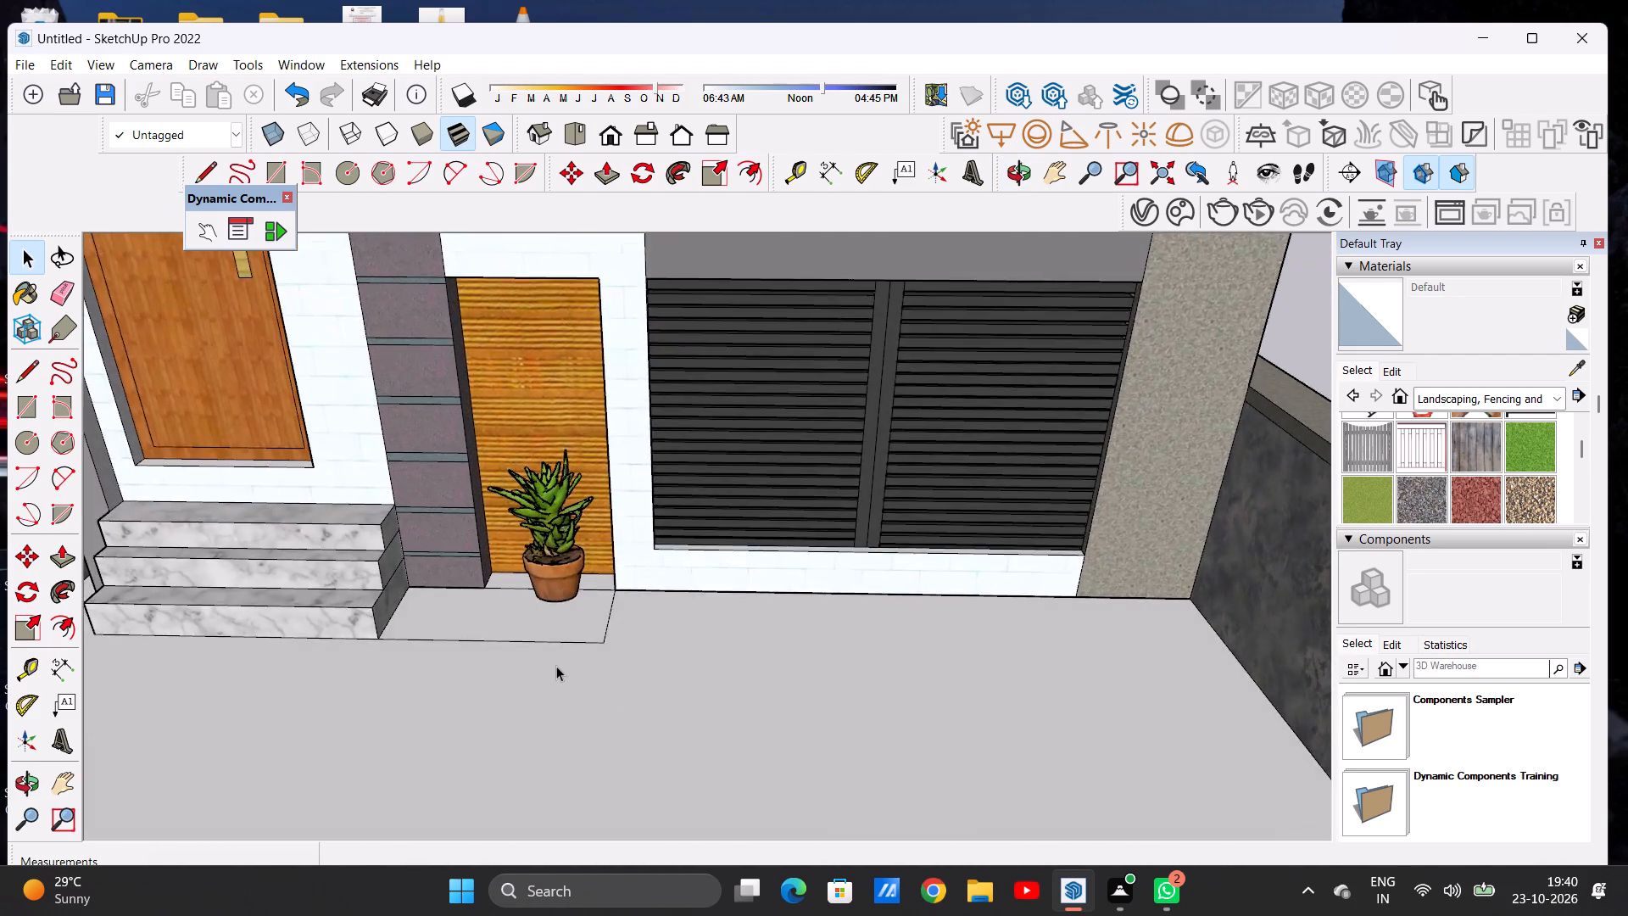
scroll(556, 666, "up", 3)
key("e")
scroll(535, 668, "up", 3)
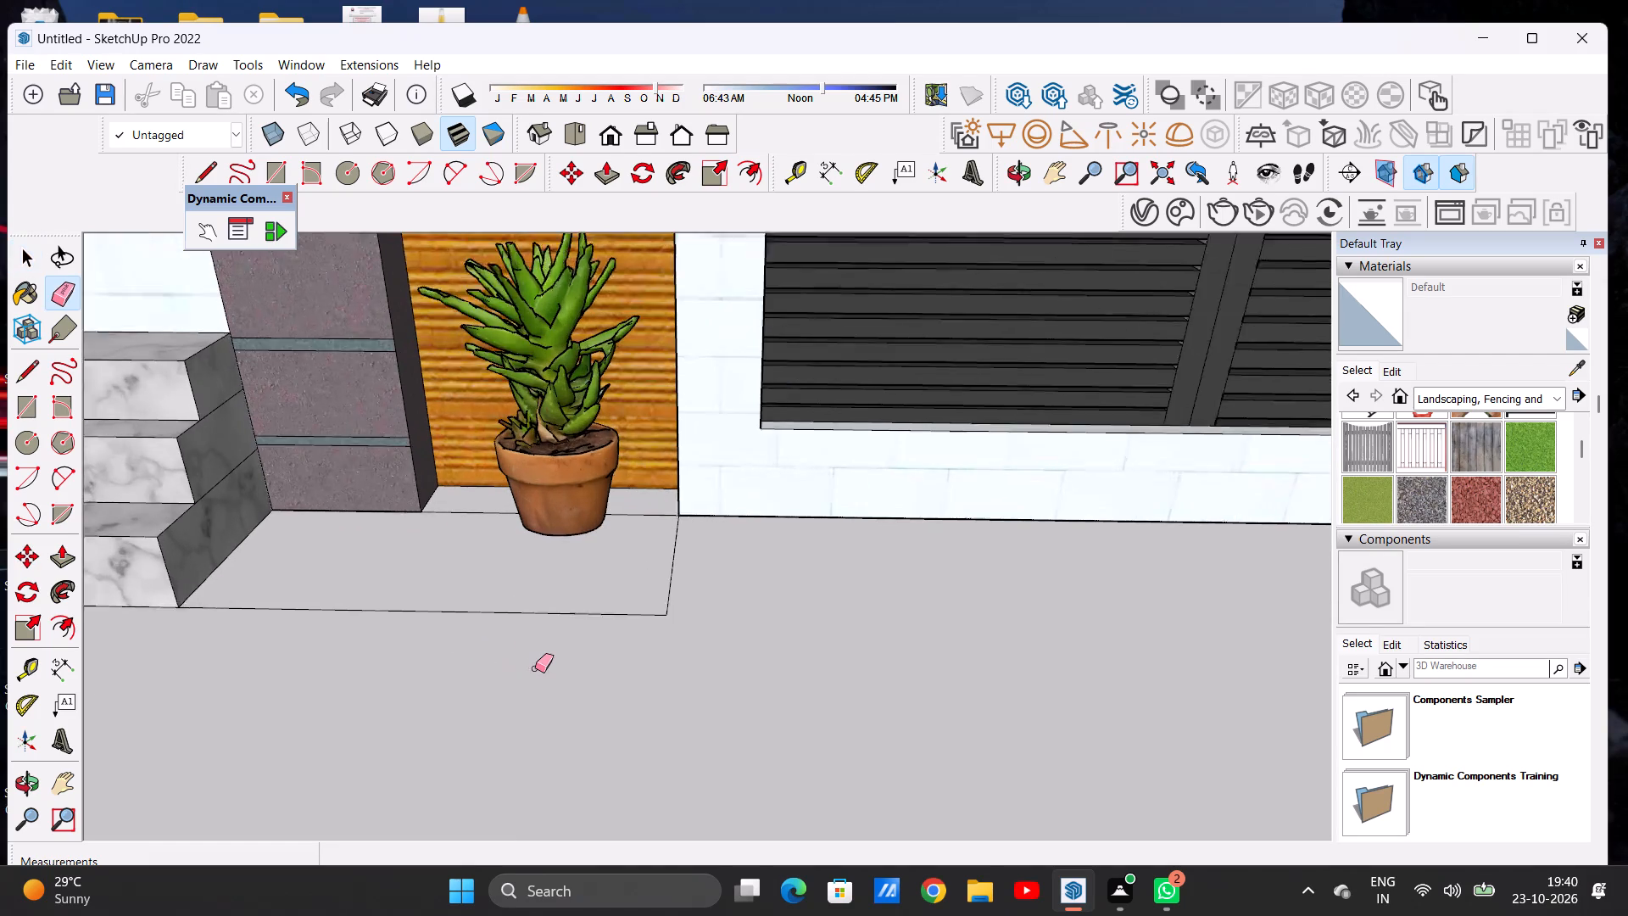
scroll(535, 668, "up", 2)
left_click_drag(693, 578, 712, 605)
left_click(674, 603)
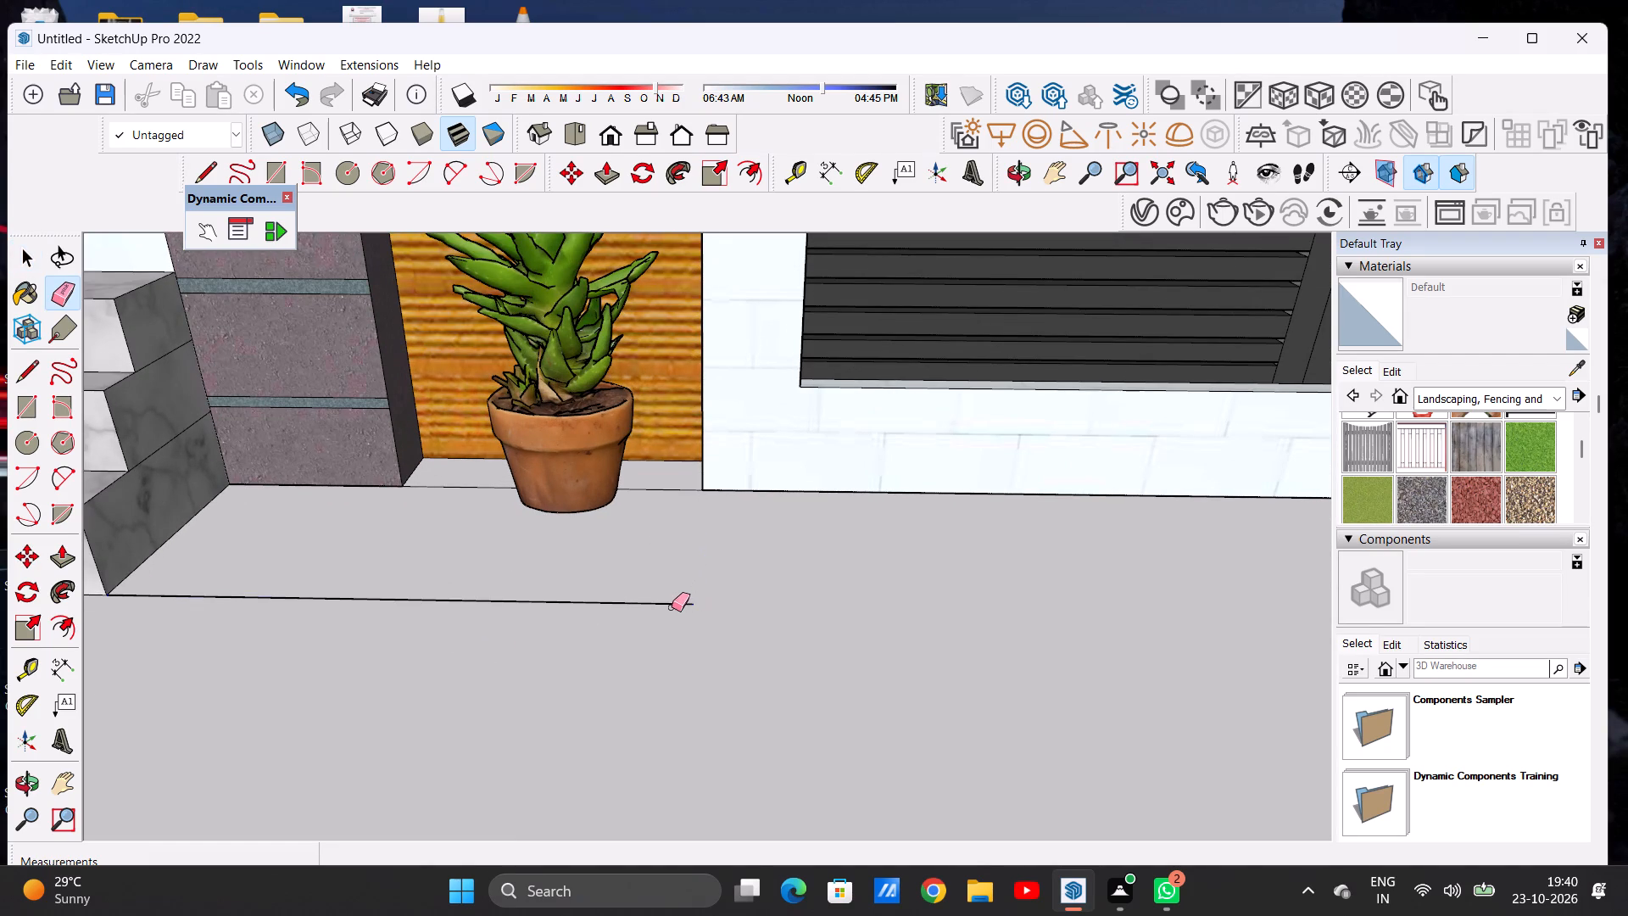
key("space")
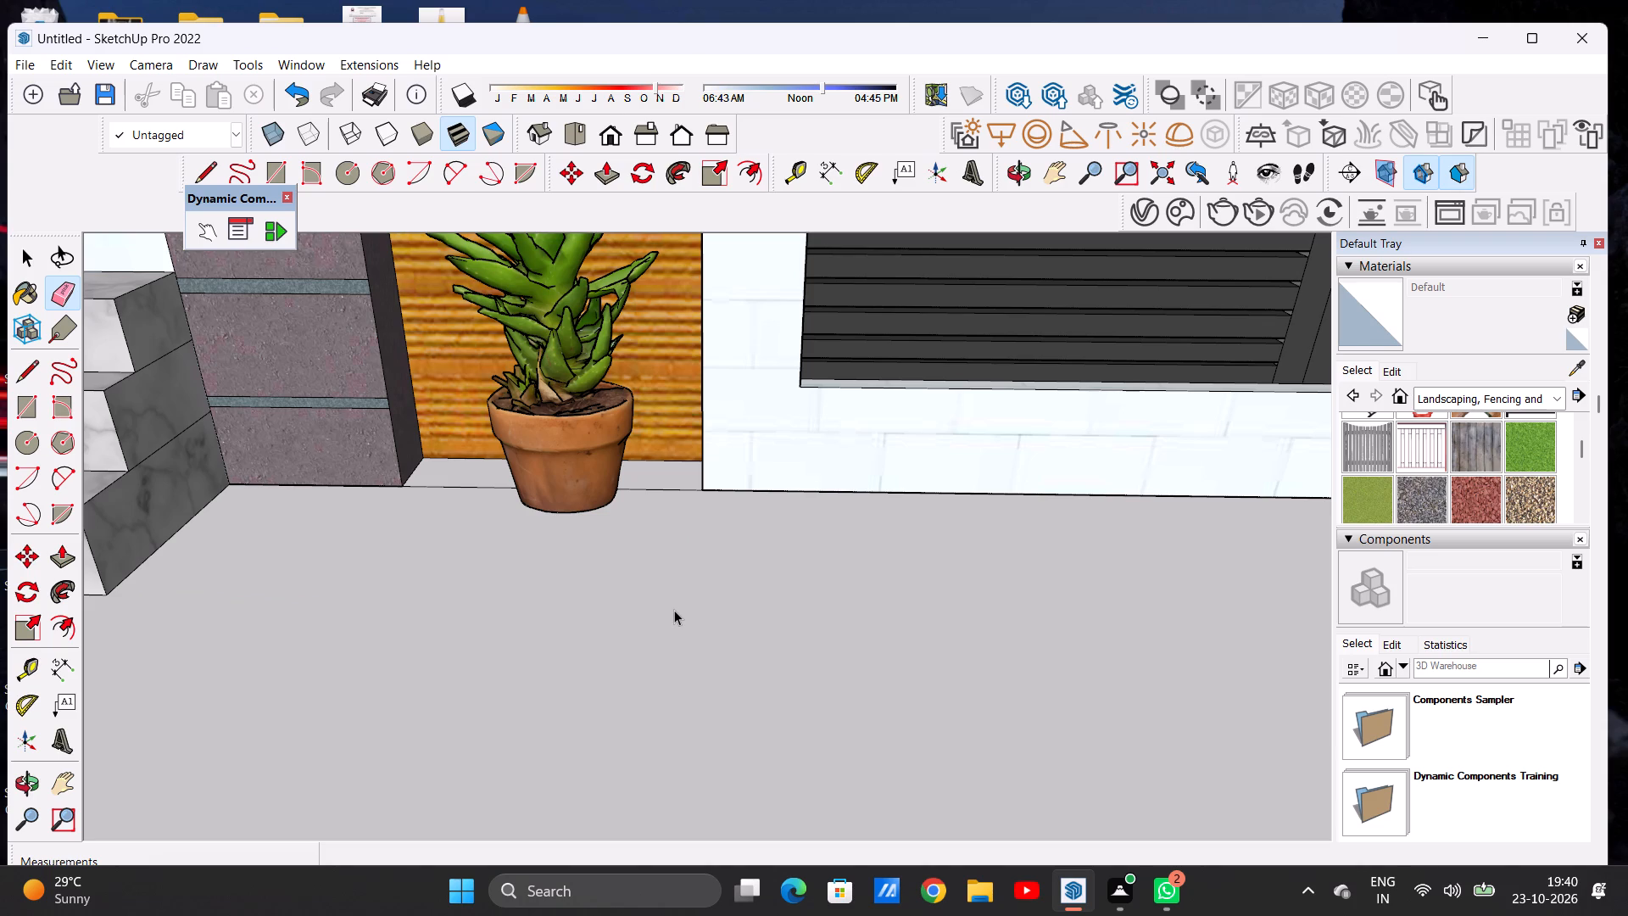
Examine the whole front facade and the cleared forecourt floor from the front, the side and above.
scroll(654, 705, "down", 9)
scroll(650, 704, "down", 14)
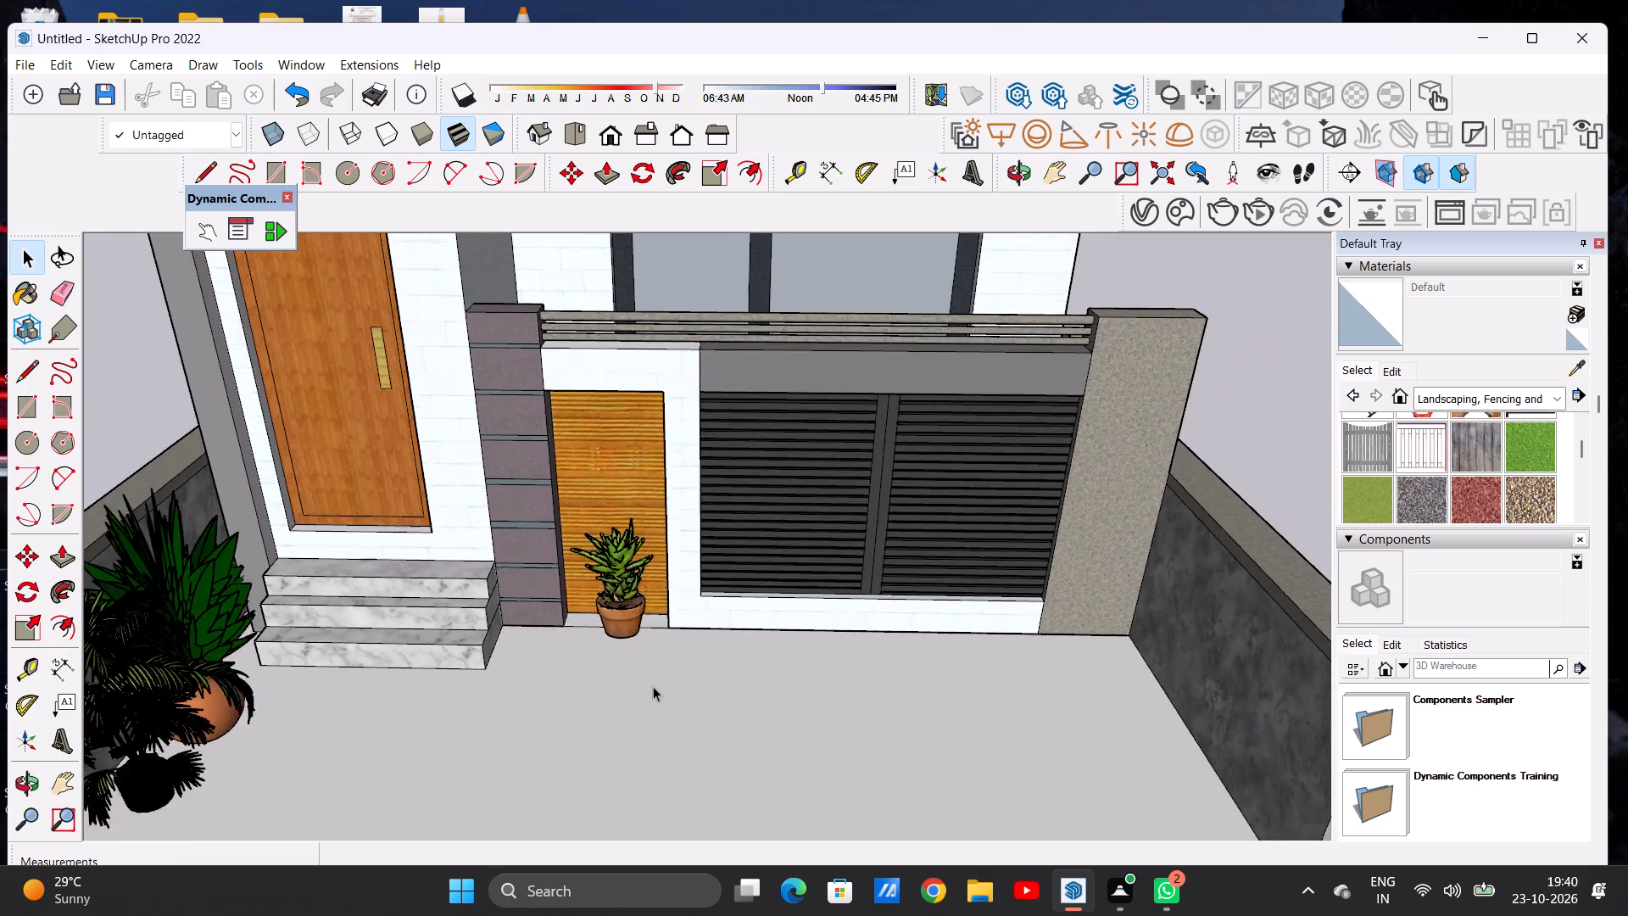
scroll(655, 679, "down", 7)
scroll(656, 695, "down", 14)
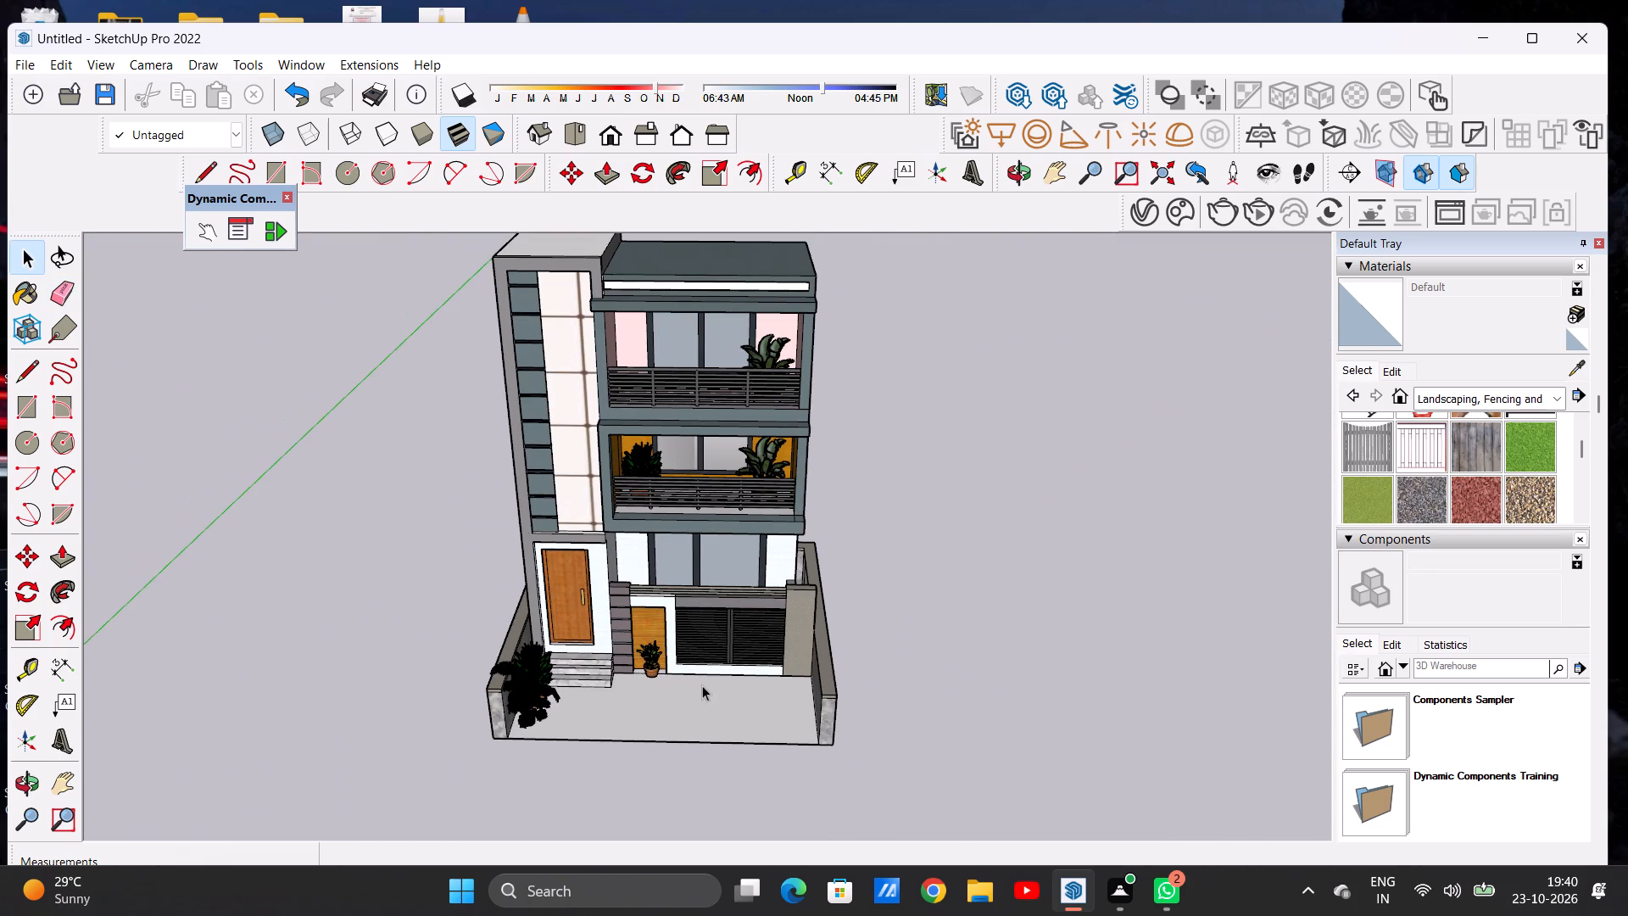
middle_click_drag(701, 668, 698, 519)
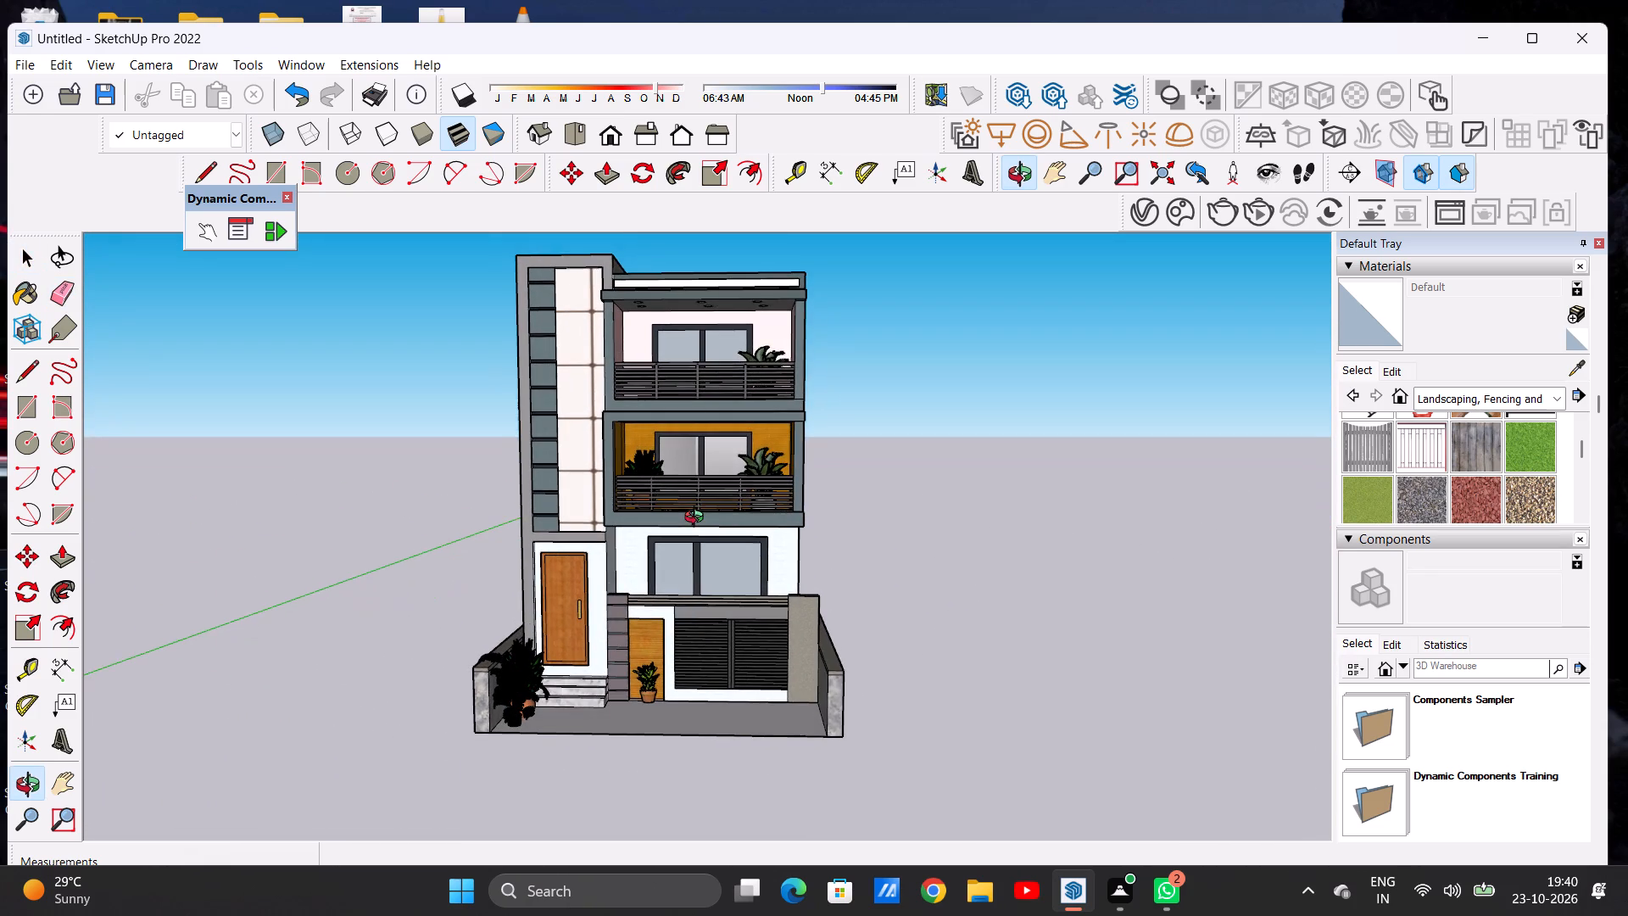
middle_click_drag(698, 519, 703, 502)
scroll(702, 634, "up", 7)
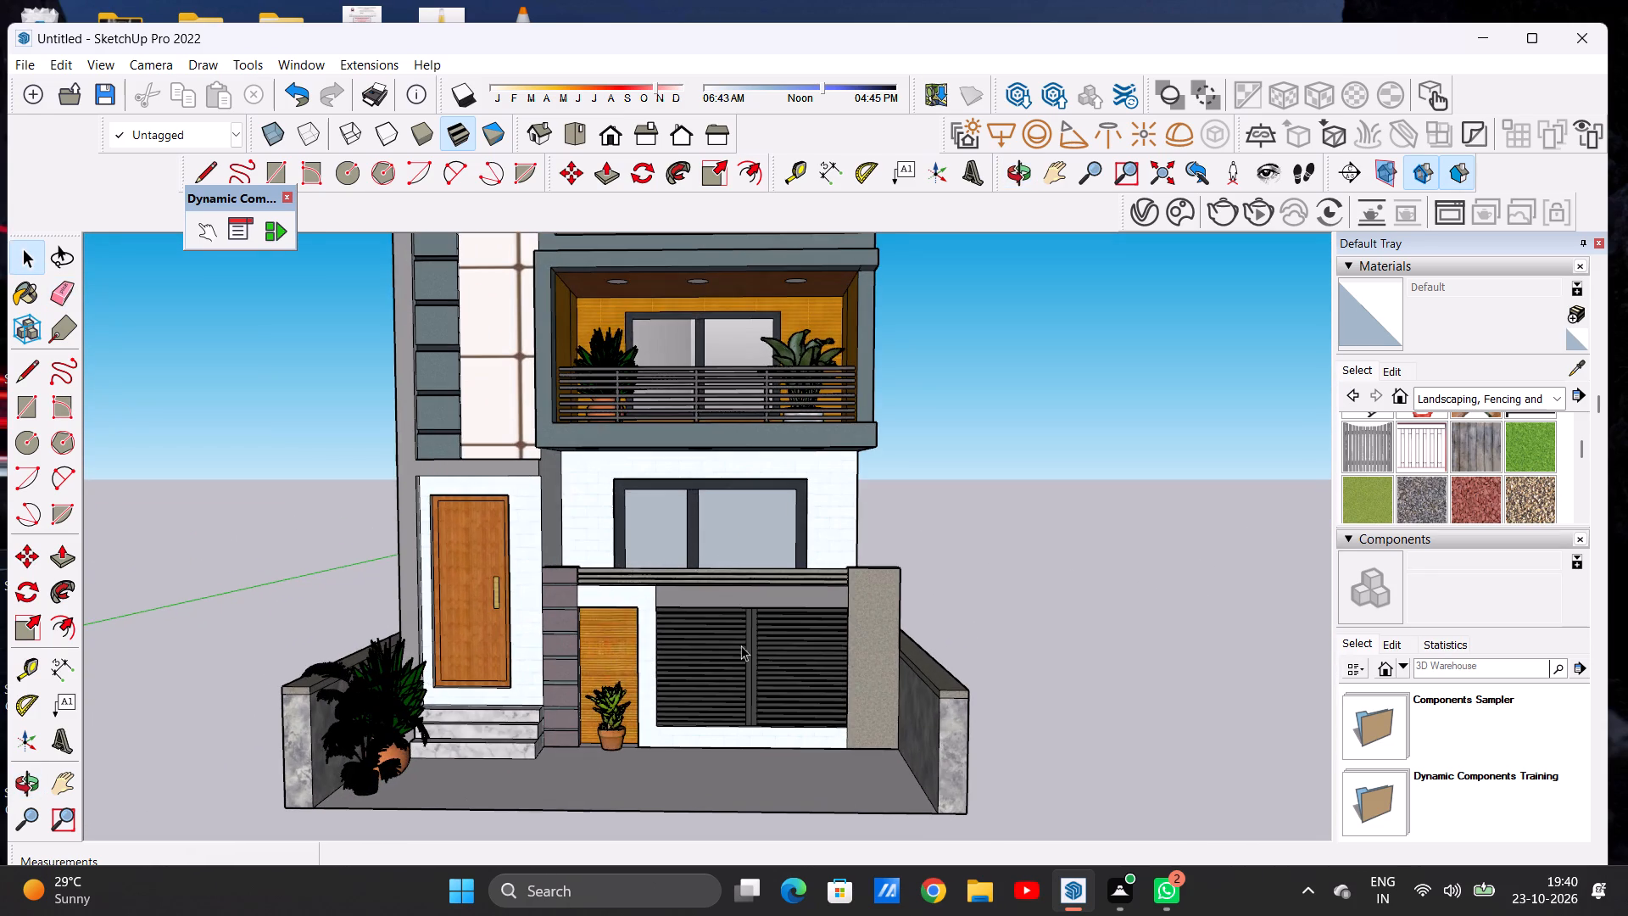
middle_click_drag(732, 650, 468, 640)
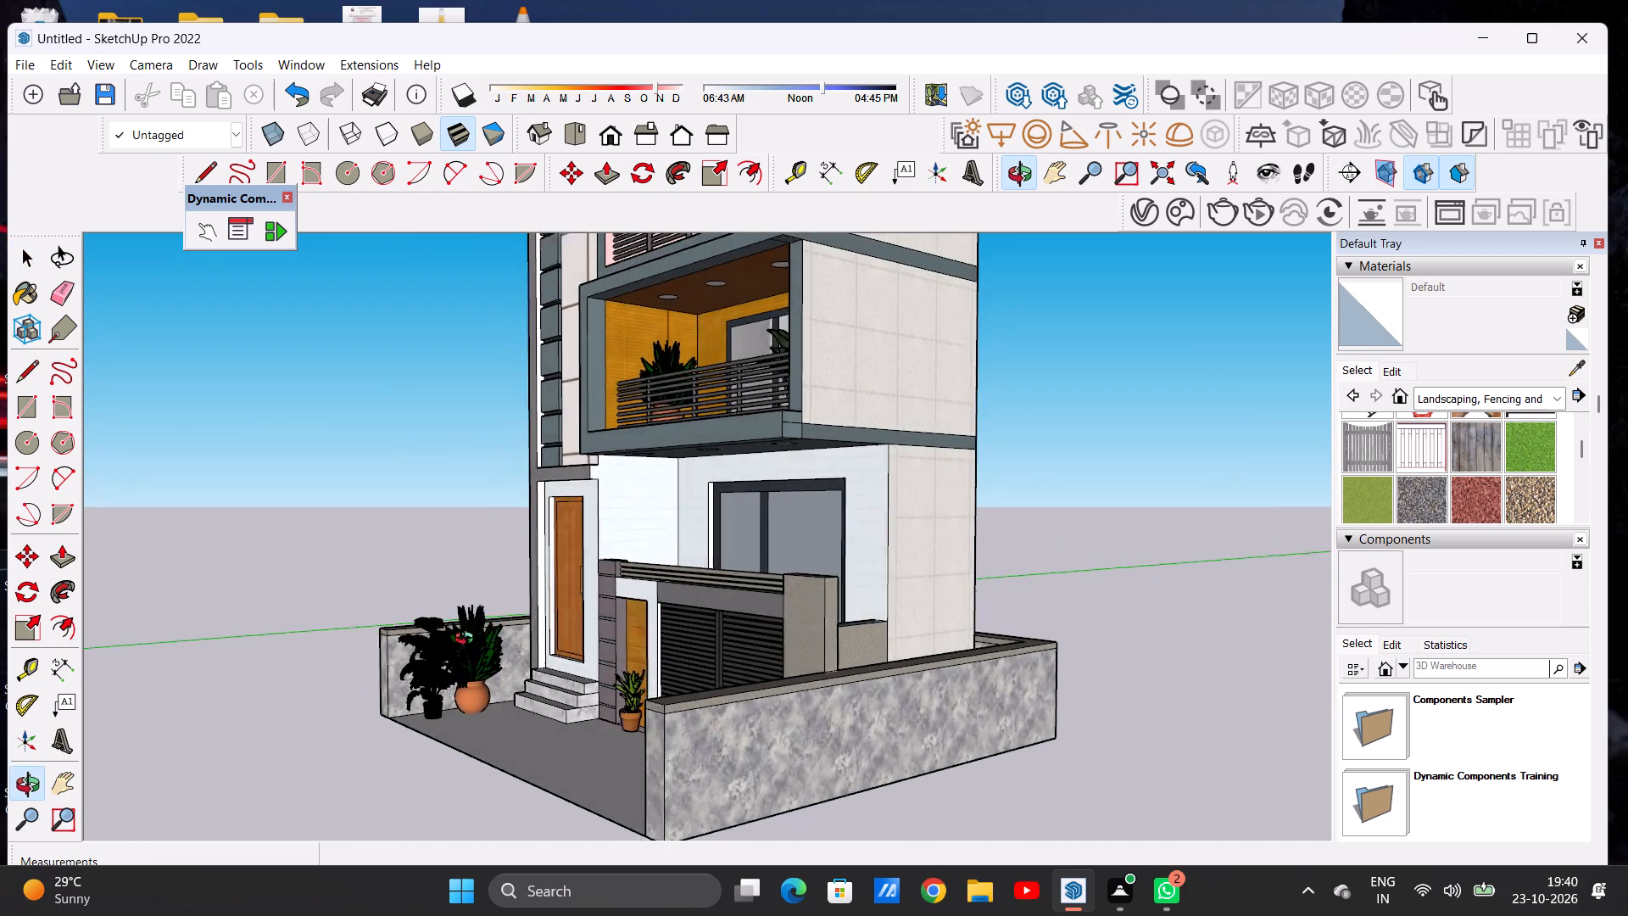
middle_click_drag(468, 640, 757, 656)
scroll(751, 692, "down", 2)
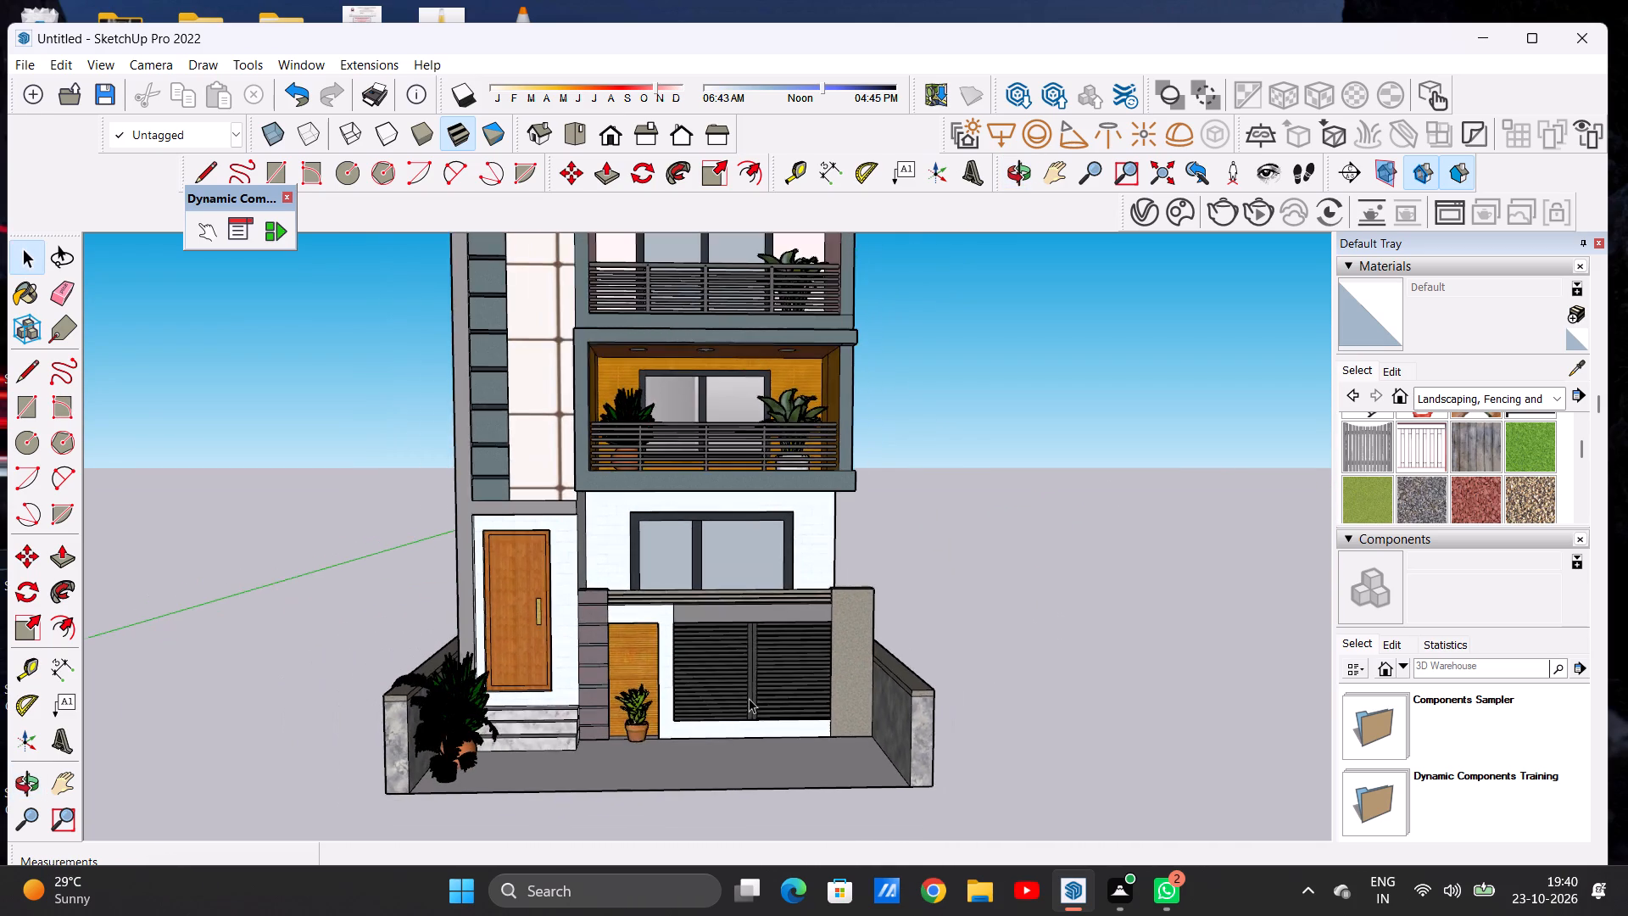
scroll(749, 701, "up", 4)
scroll(704, 734, "down", 5)
middle_click_drag(750, 712, 721, 791)
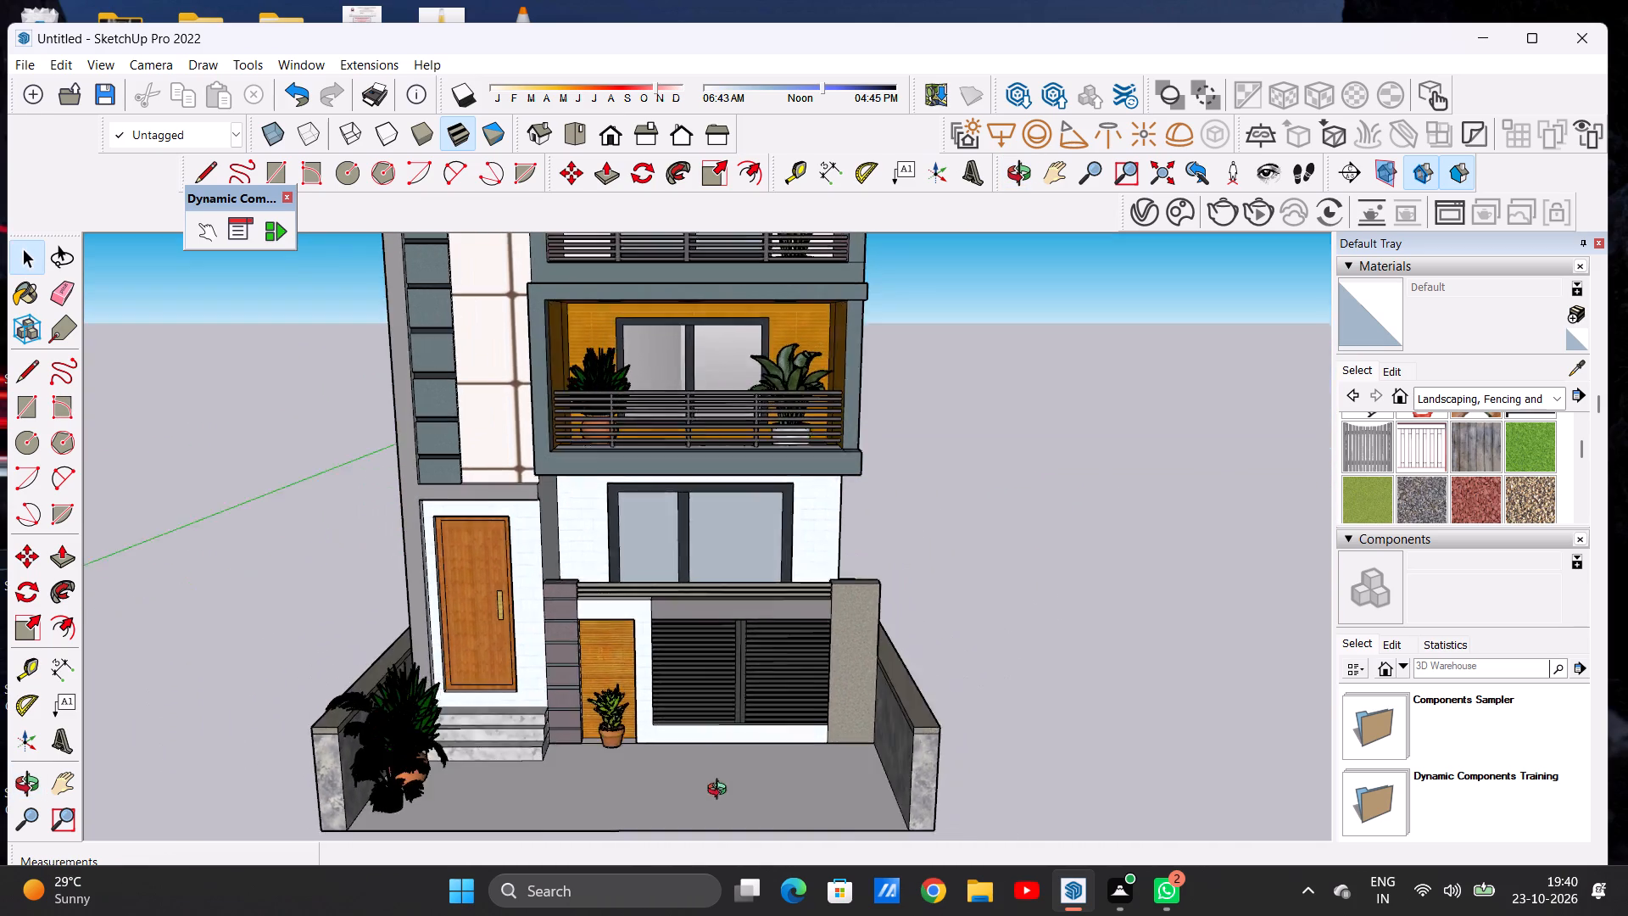
middle_click_drag(721, 791, 709, 847)
Paint the entire forecourt floor with Pavers with Grass Herringbone from the Landscaping, Fencing materials.
scroll(739, 747, "up", 2)
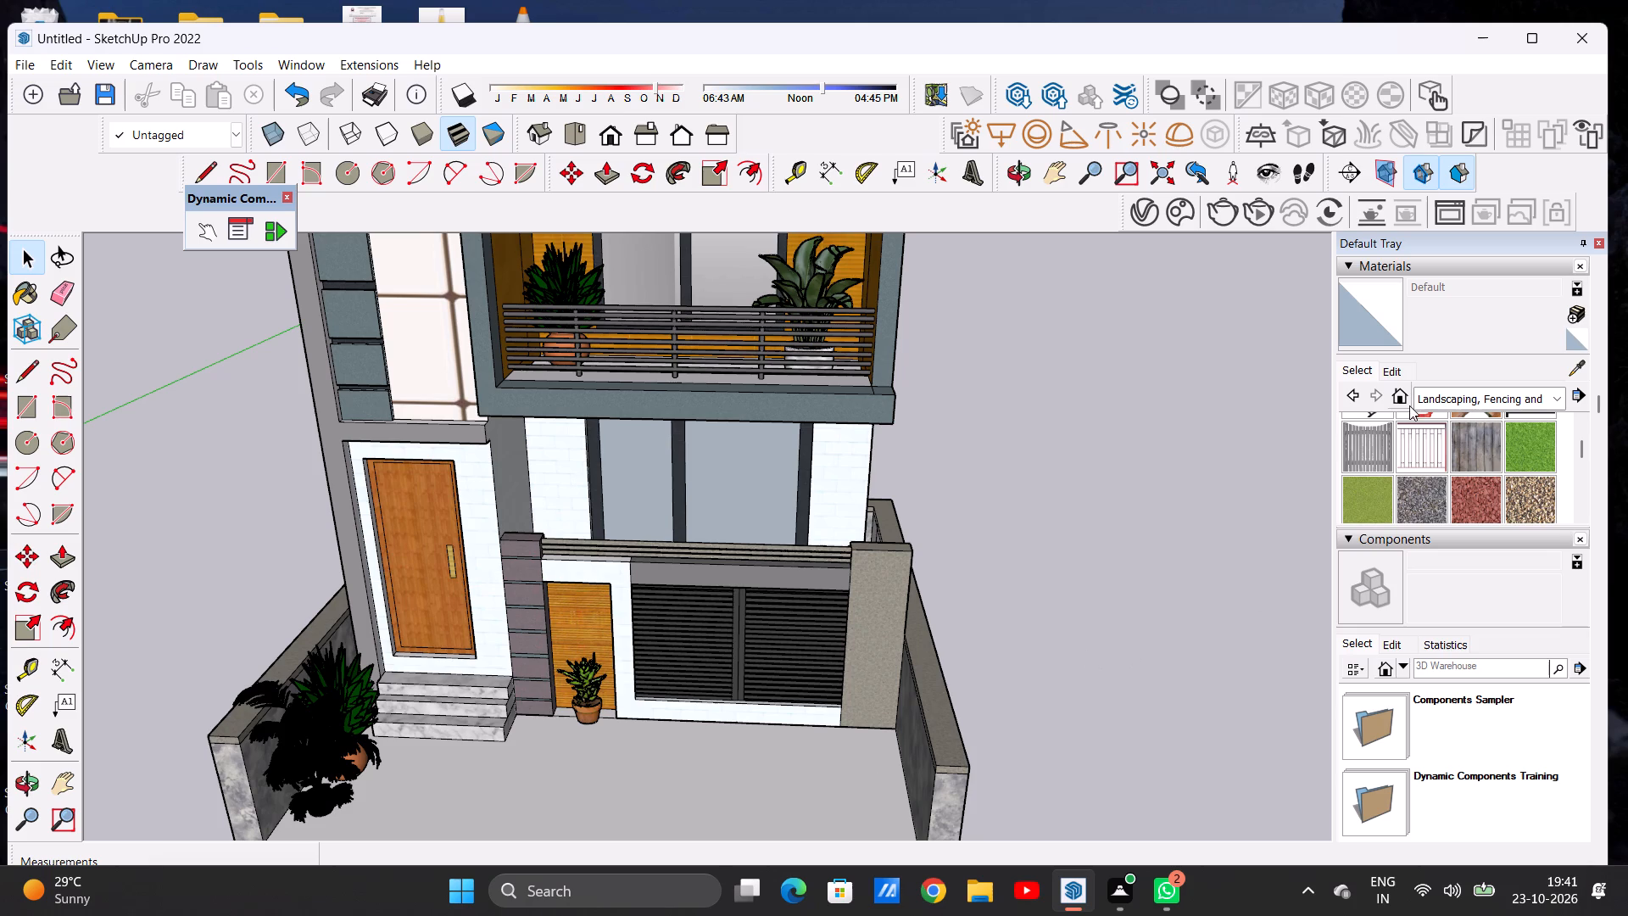
scroll(1434, 475, "down", 2)
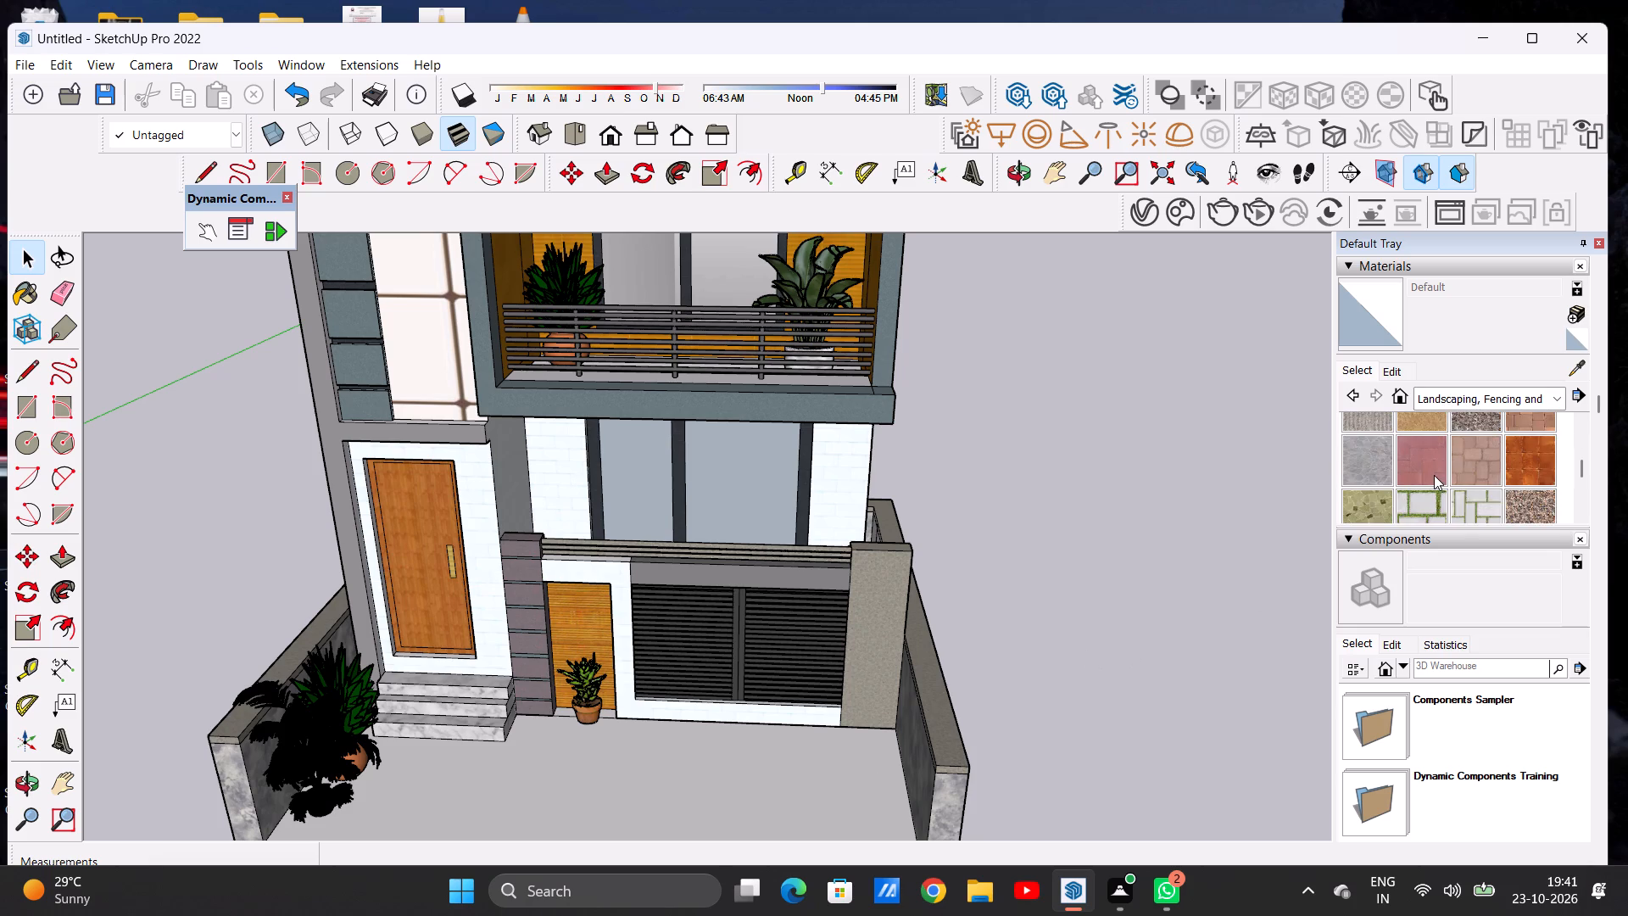
scroll(1434, 475, "down", 1)
scroll(1446, 472, "up", 1)
left_click(1485, 499)
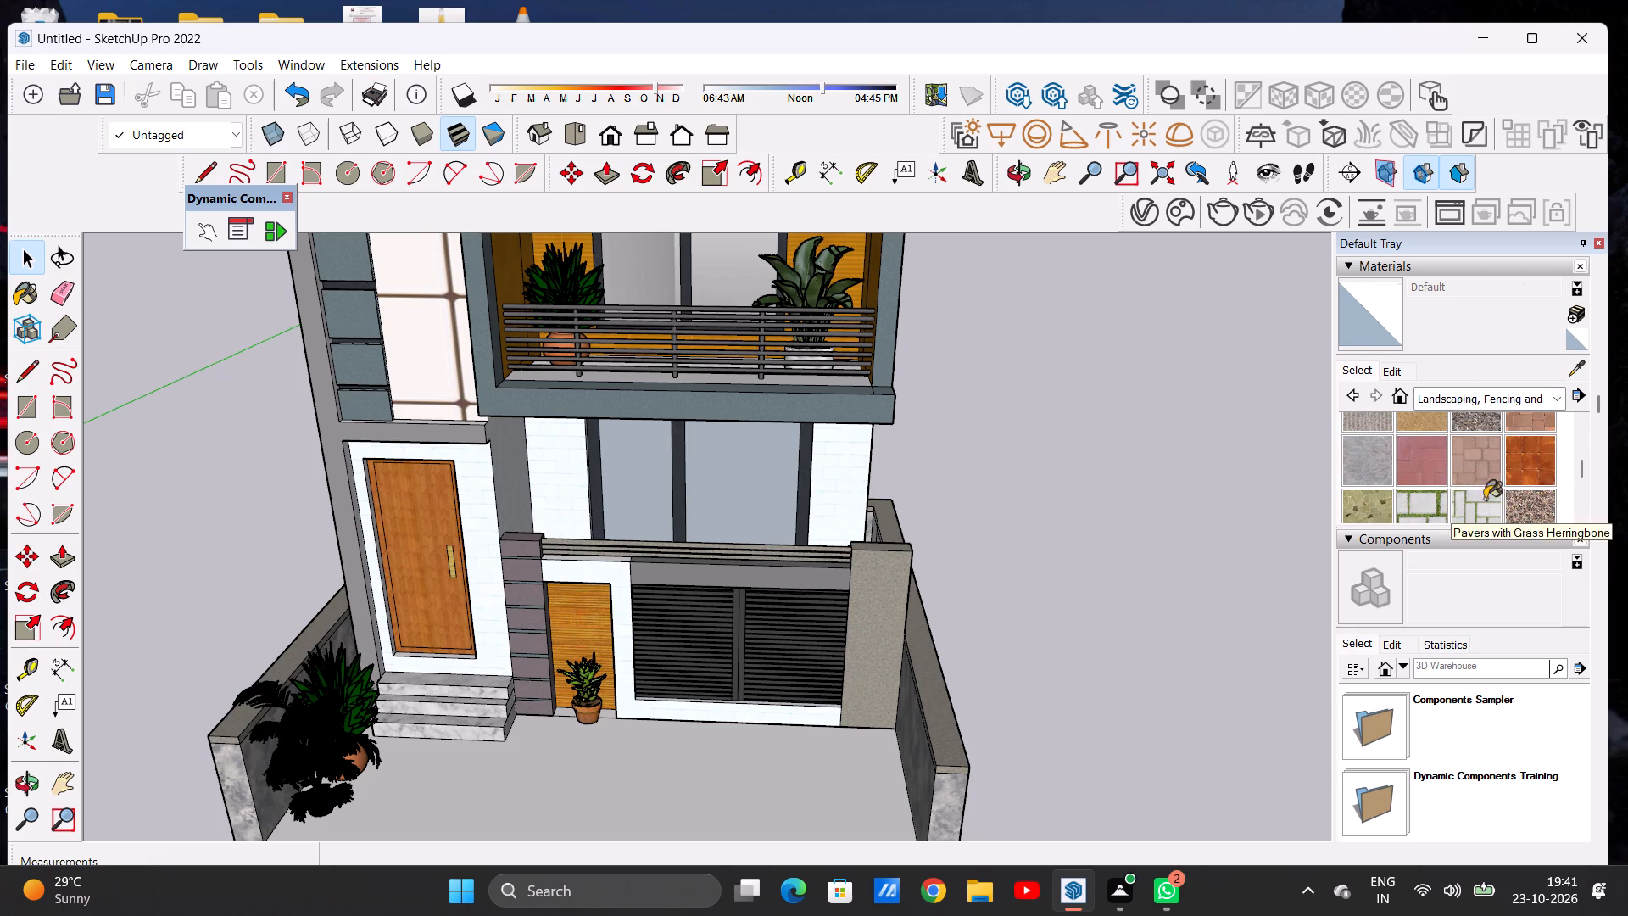
scroll(725, 798, "up", 6)
left_click(717, 796)
scroll(722, 700, "down", 7)
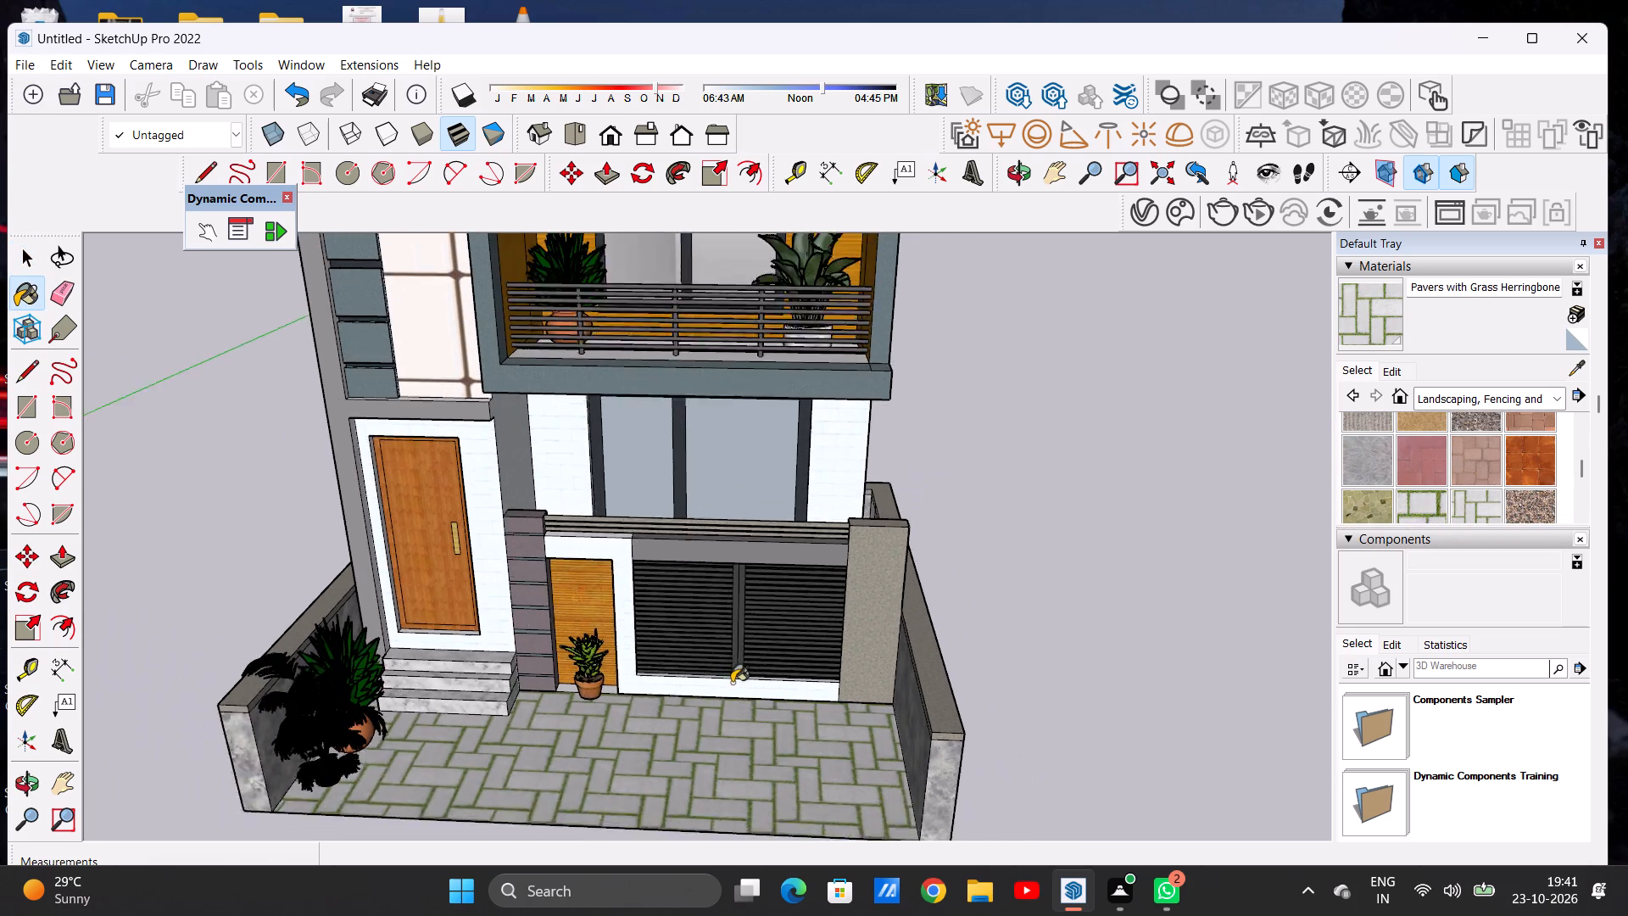
Examine the herringbone paving up close and against the whole house front.
scroll(670, 800, "up", 17)
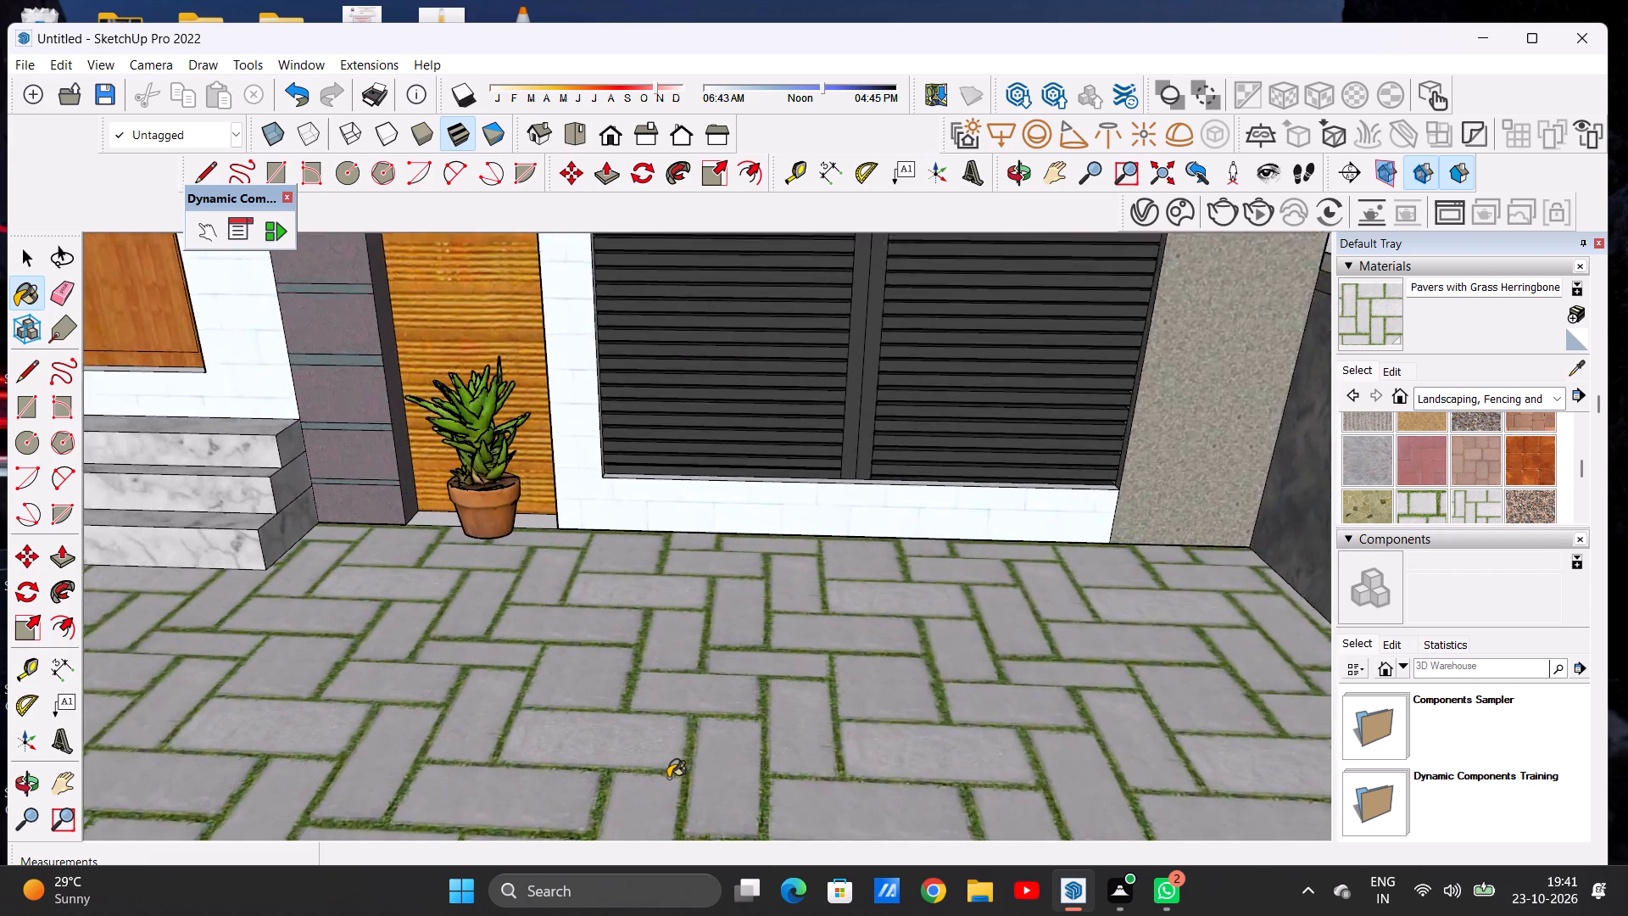
scroll(668, 778, "up", 4)
scroll(733, 712, "down", 13)
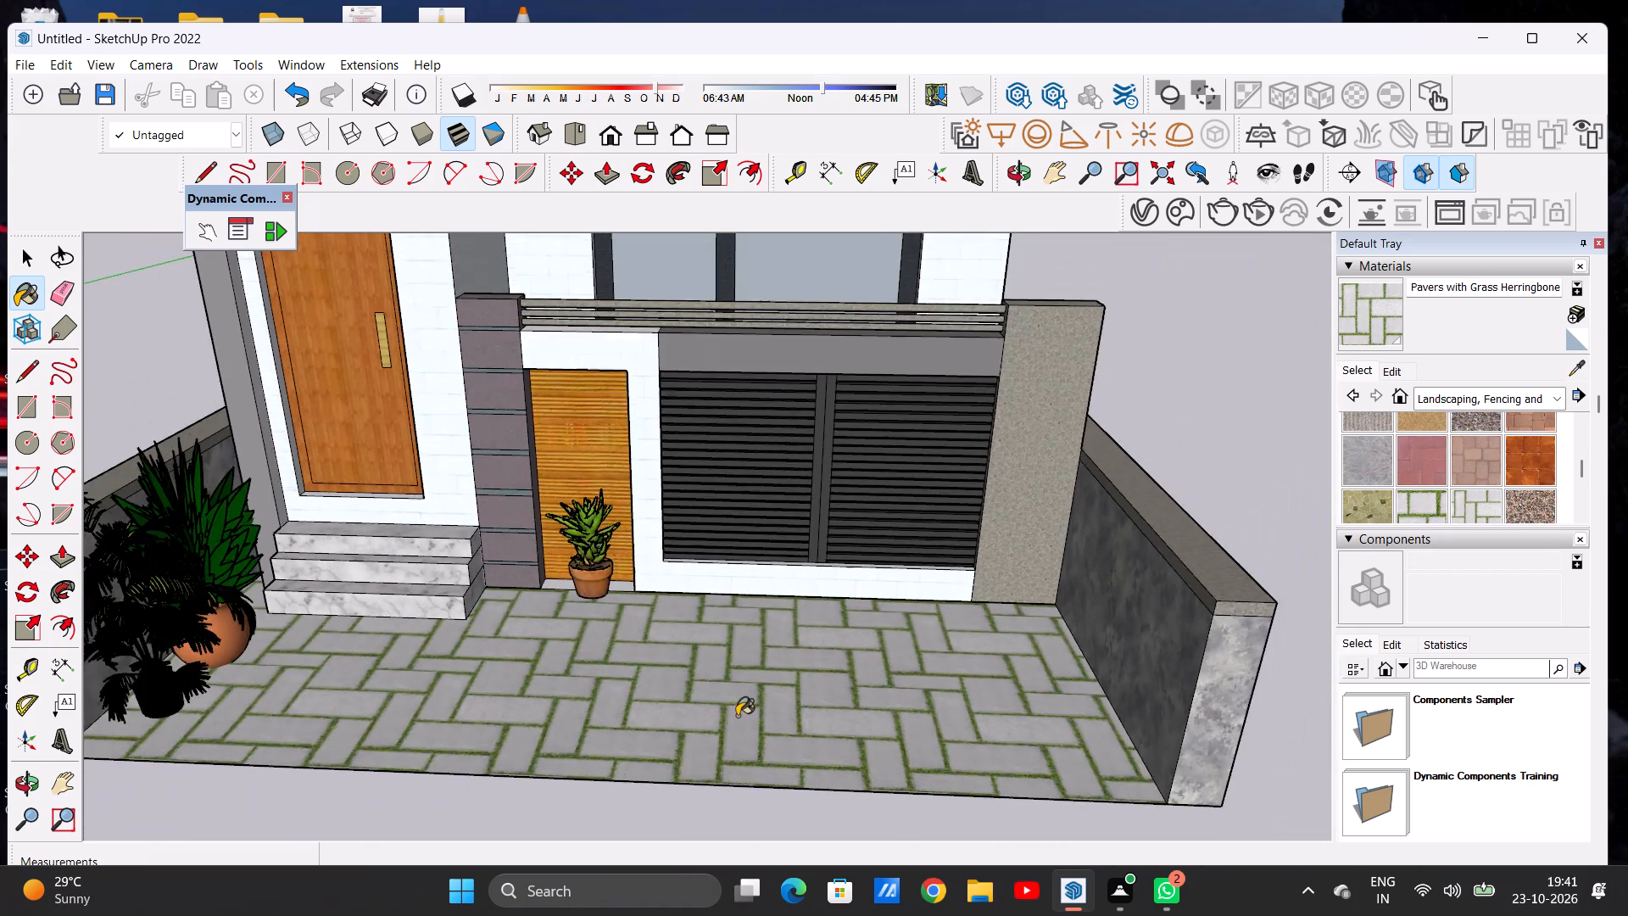
scroll(737, 716, "down", 15)
scroll(755, 729, "down", 6)
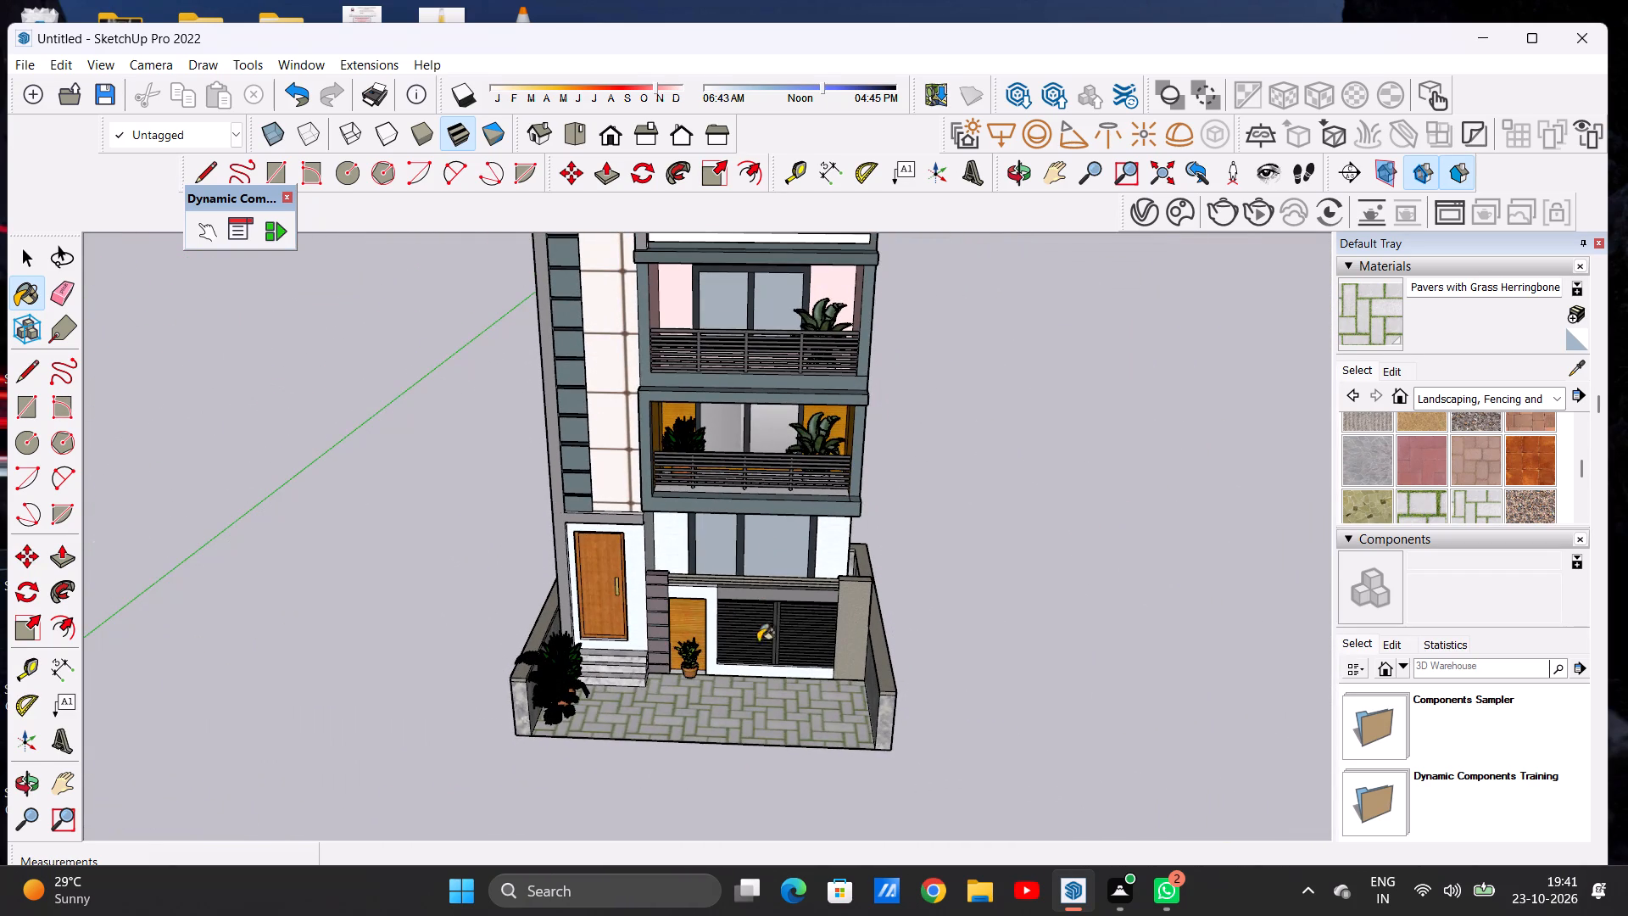
scroll(800, 607, "down", 6)
scroll(826, 290, "up", 3)
scroll(828, 295, "down", 1)
scroll(832, 300, "up", 1)
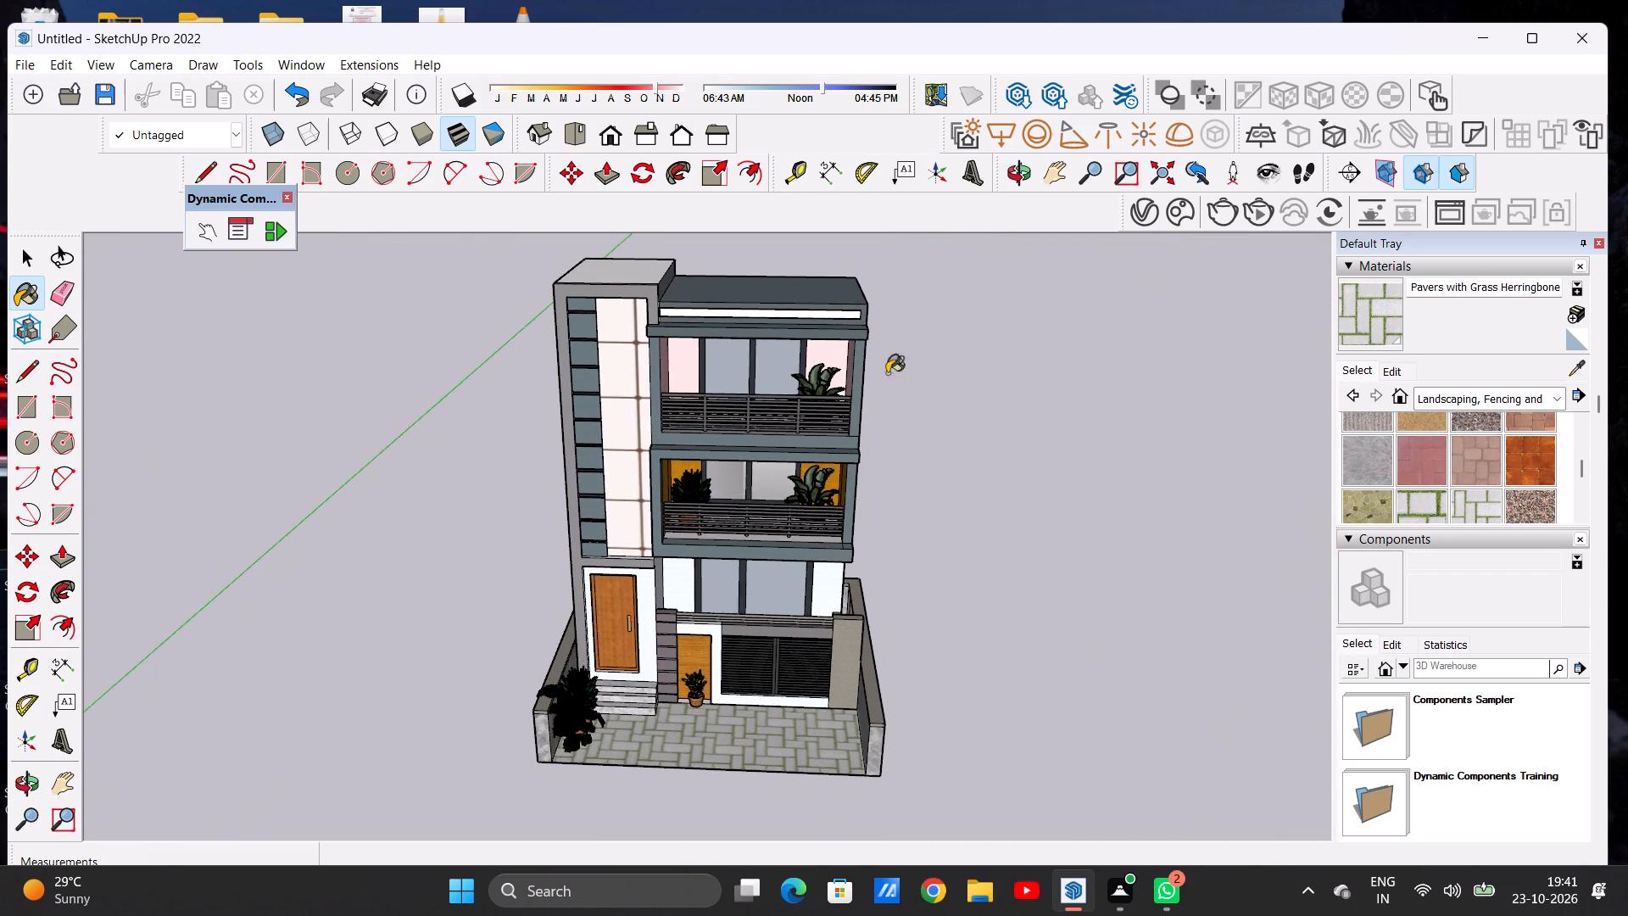
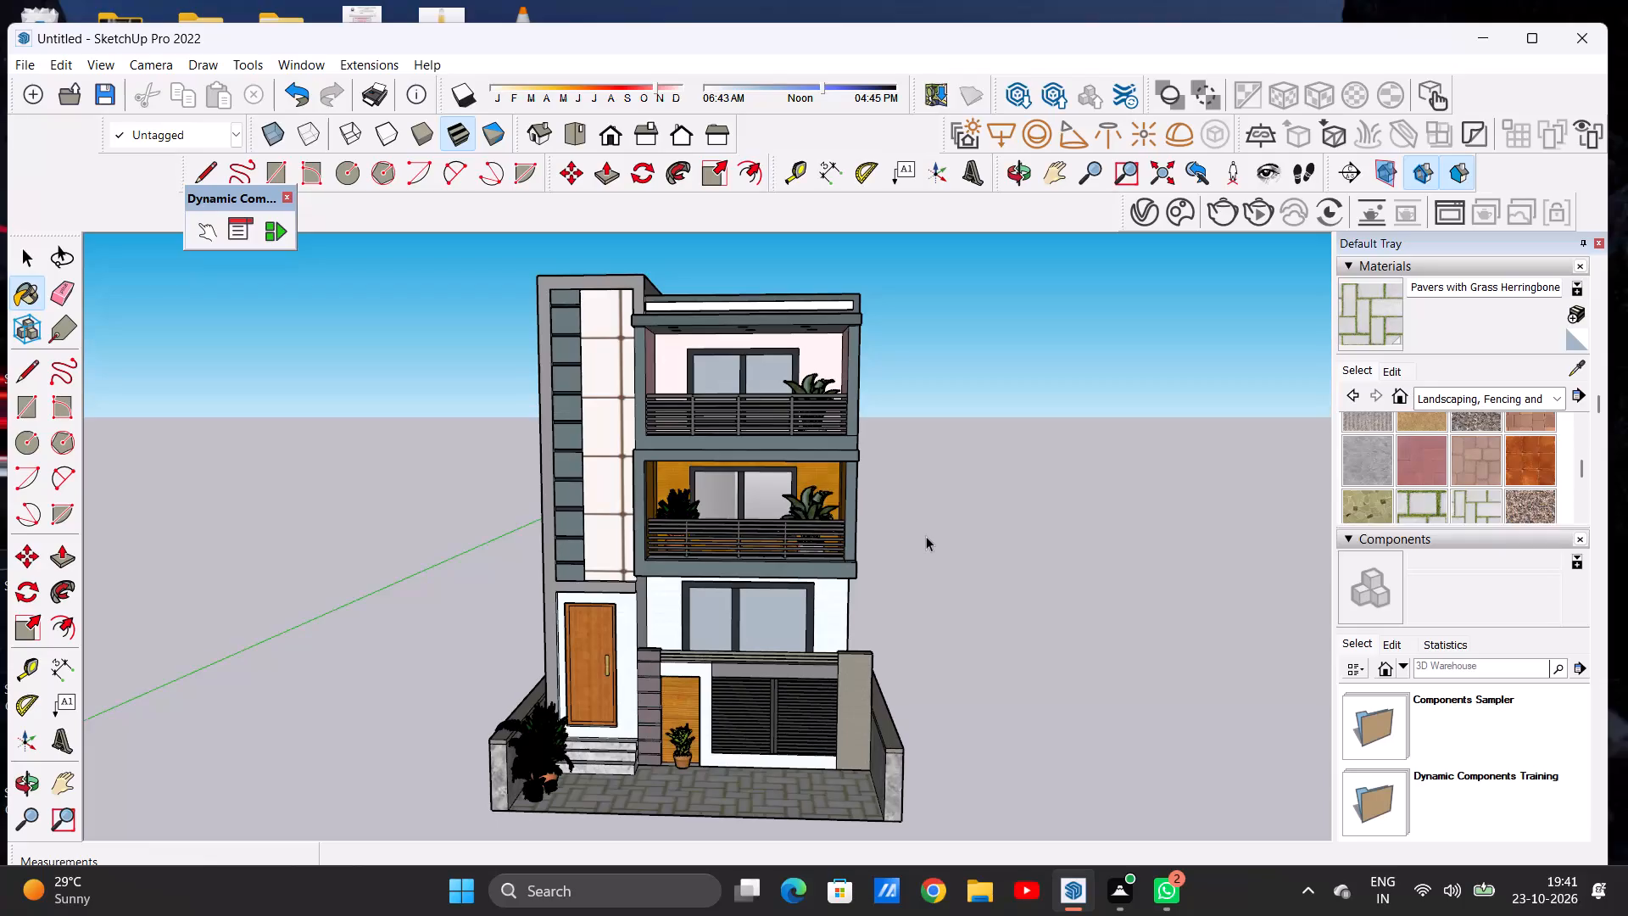
Paint the top face of the tall front tower with Terrazzo Tile Light from the Synthetic Surfaces materials.
scroll(557, 615, "down", 7)
scroll(632, 427, "down", 1)
scroll(633, 416, "up", 4)
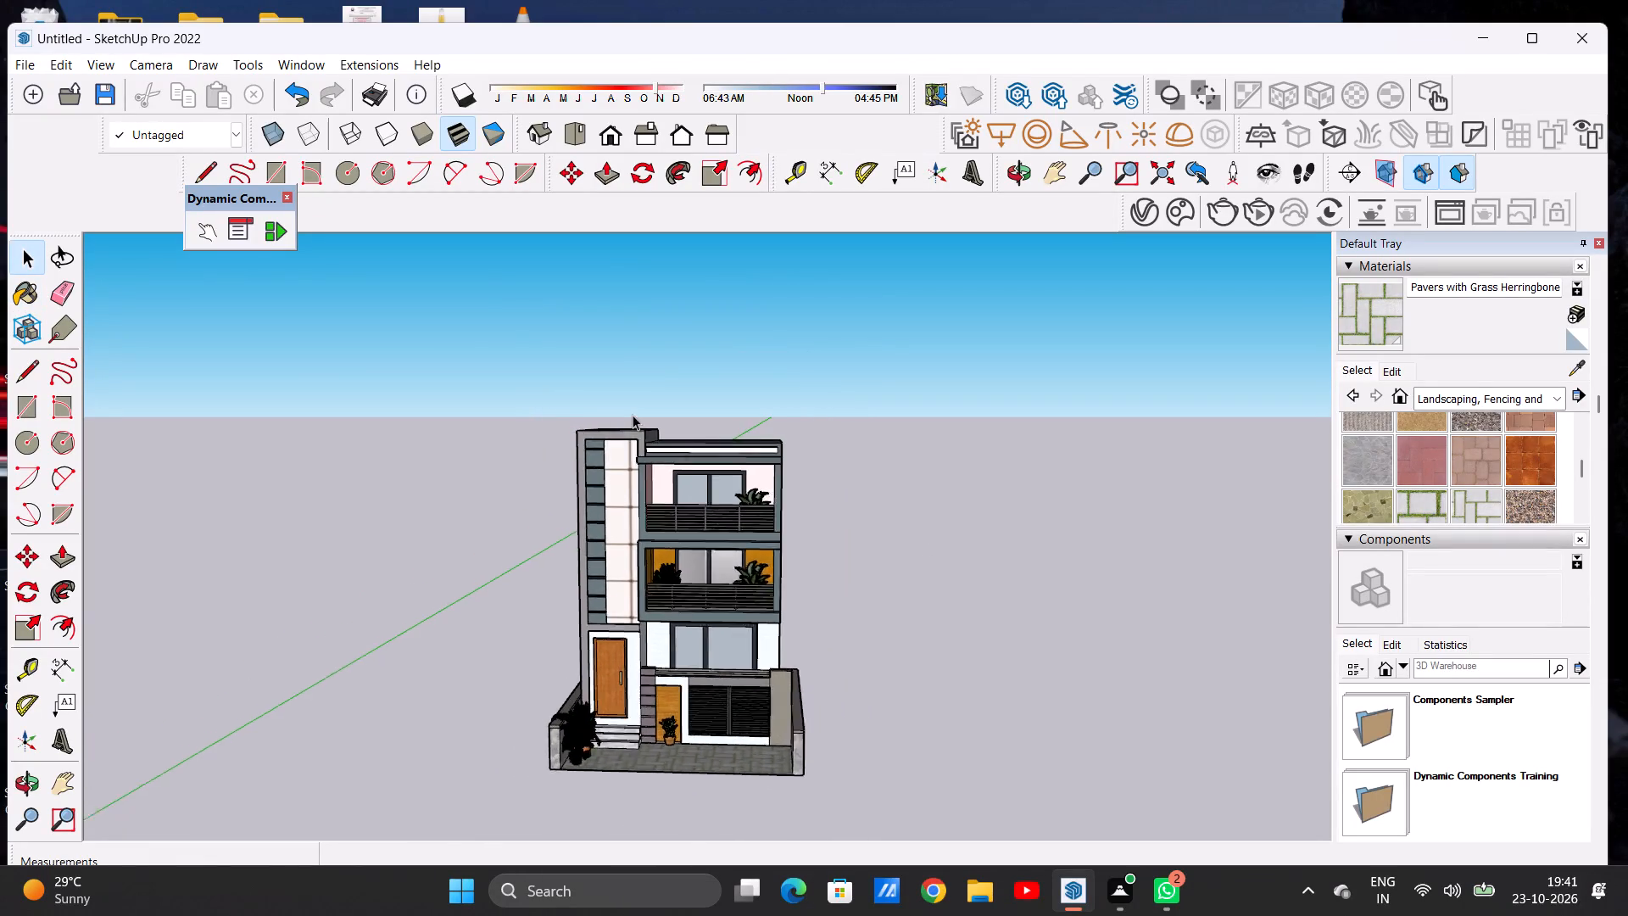
scroll(633, 399, "up", 5)
middle_click_drag(654, 426, 1109, 494)
middle_click_drag(641, 504, 942, 617)
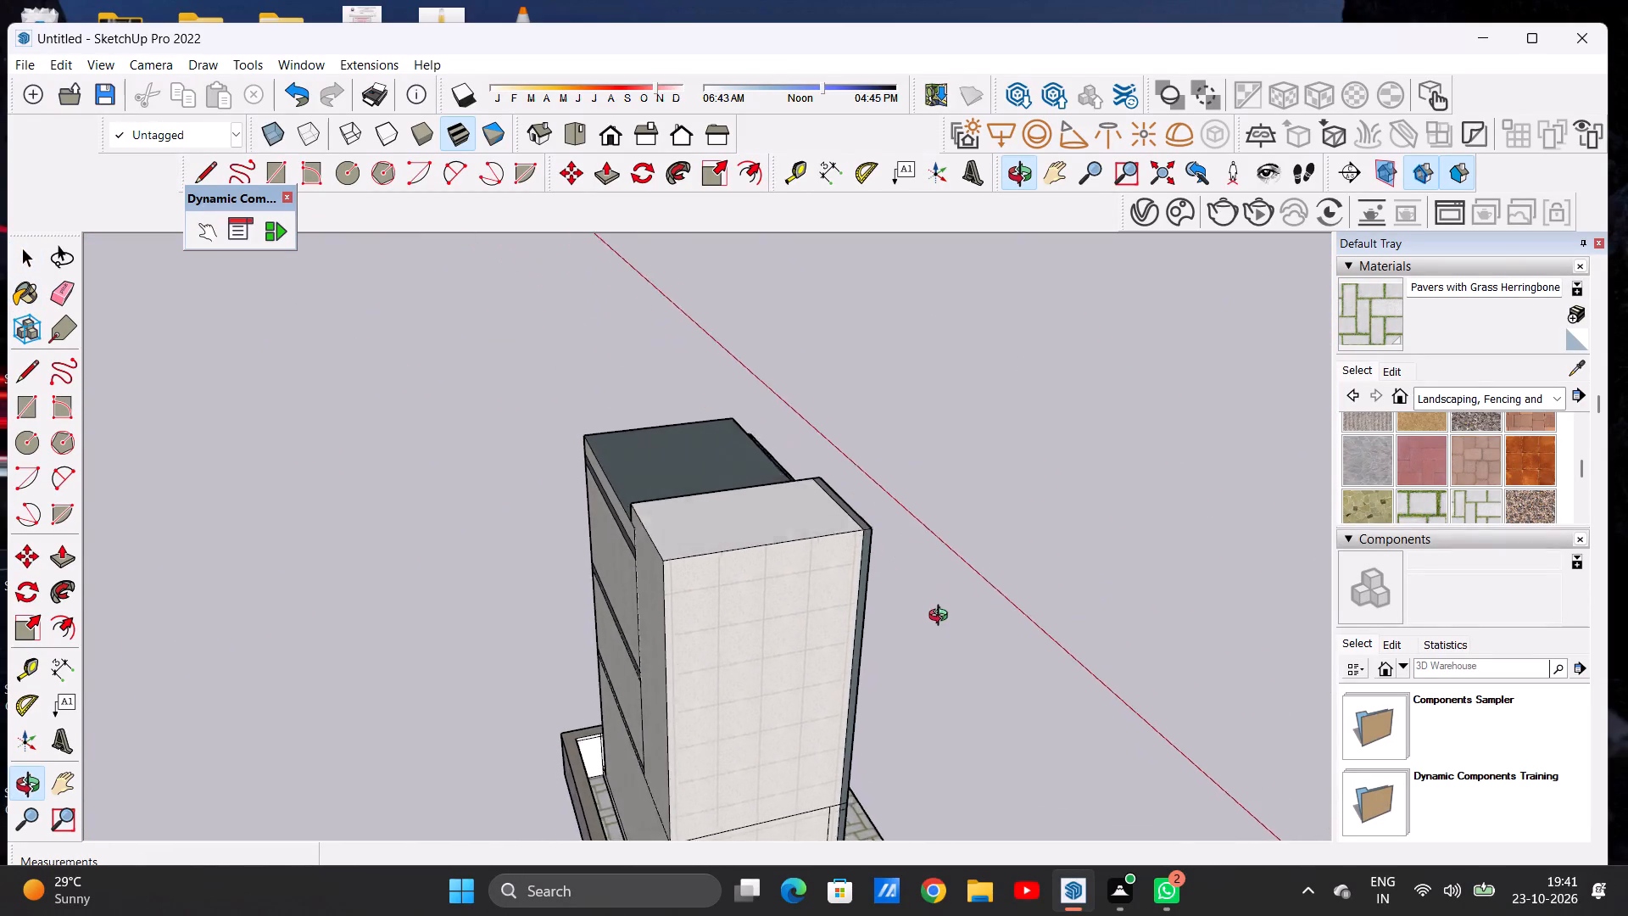
middle_click_drag(942, 617, 942, 623)
left_click(1446, 405)
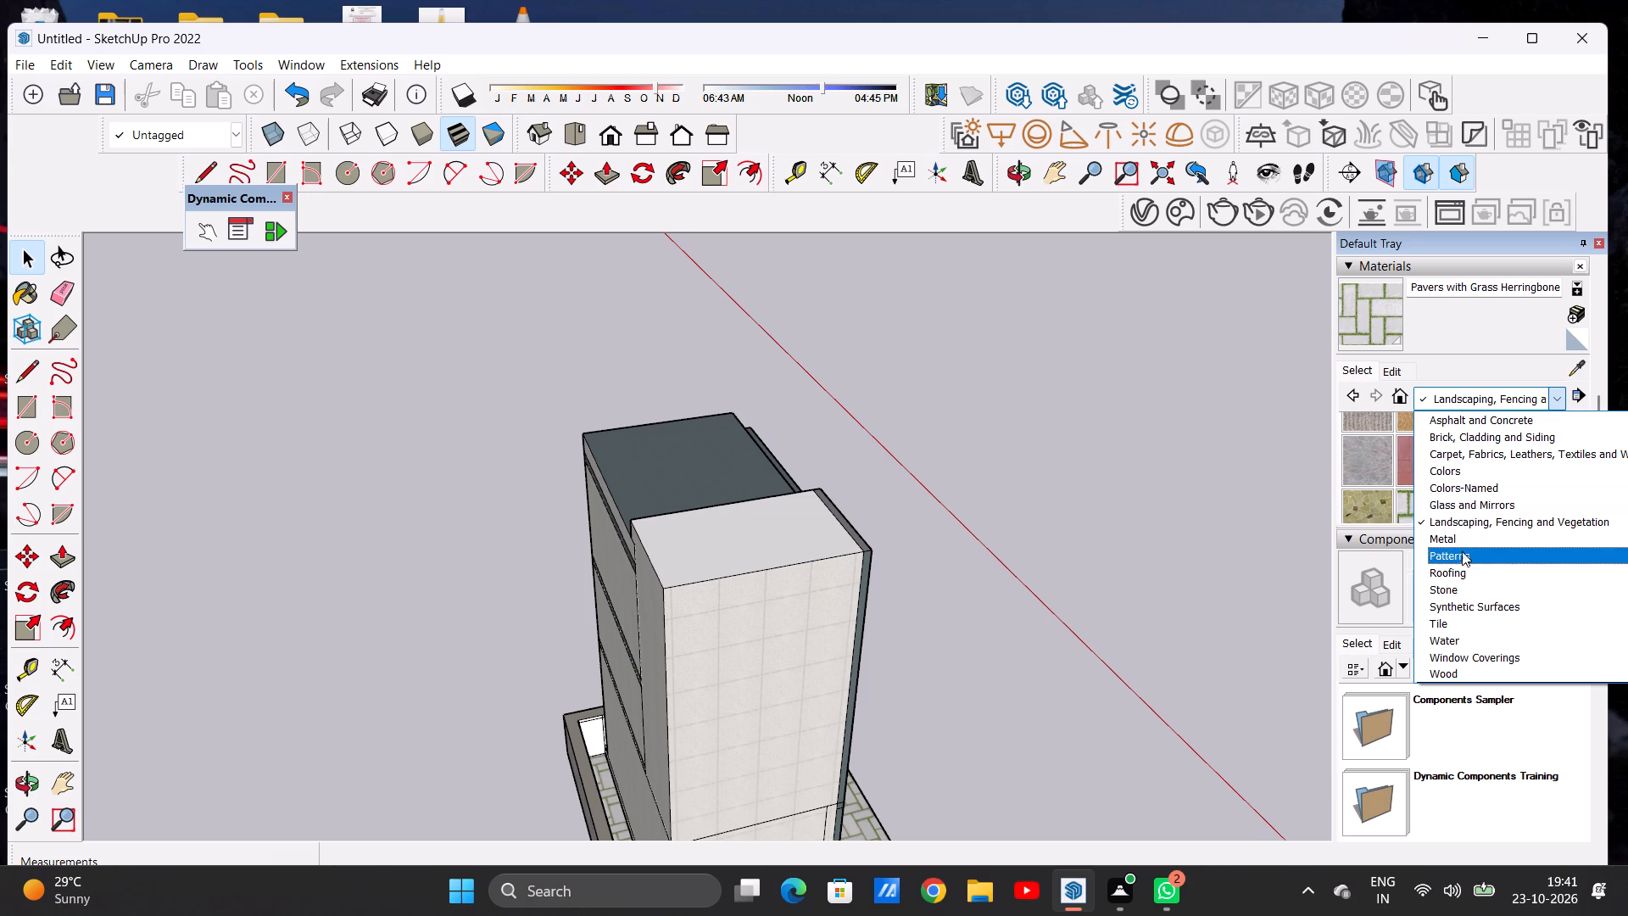
left_click(1475, 607)
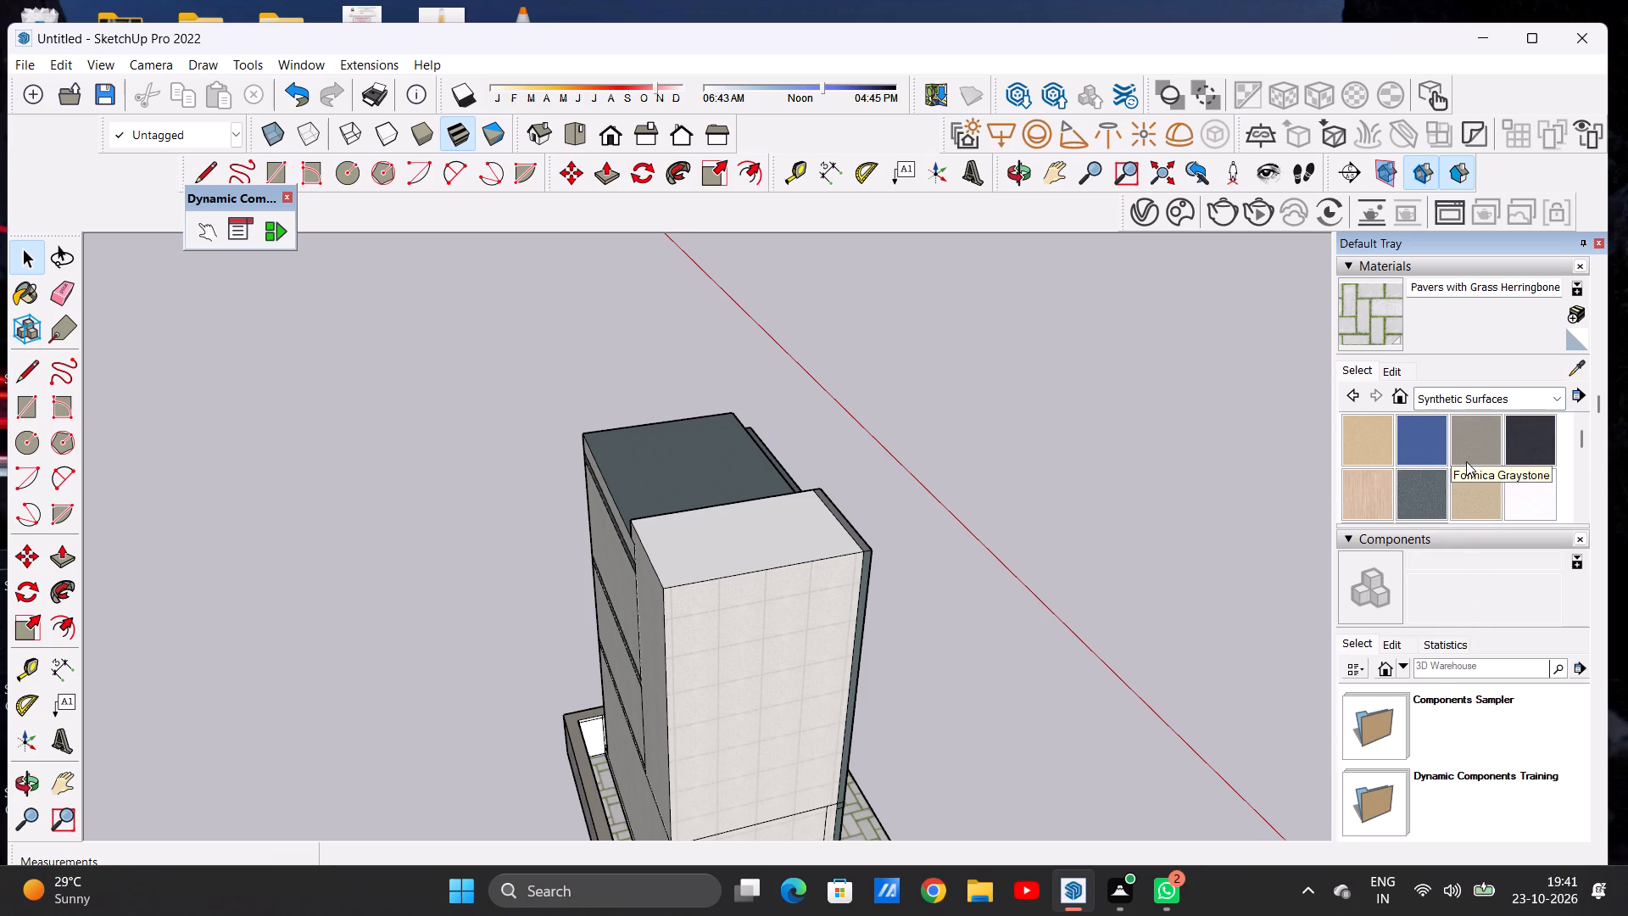
scroll(1446, 491, "down", 1)
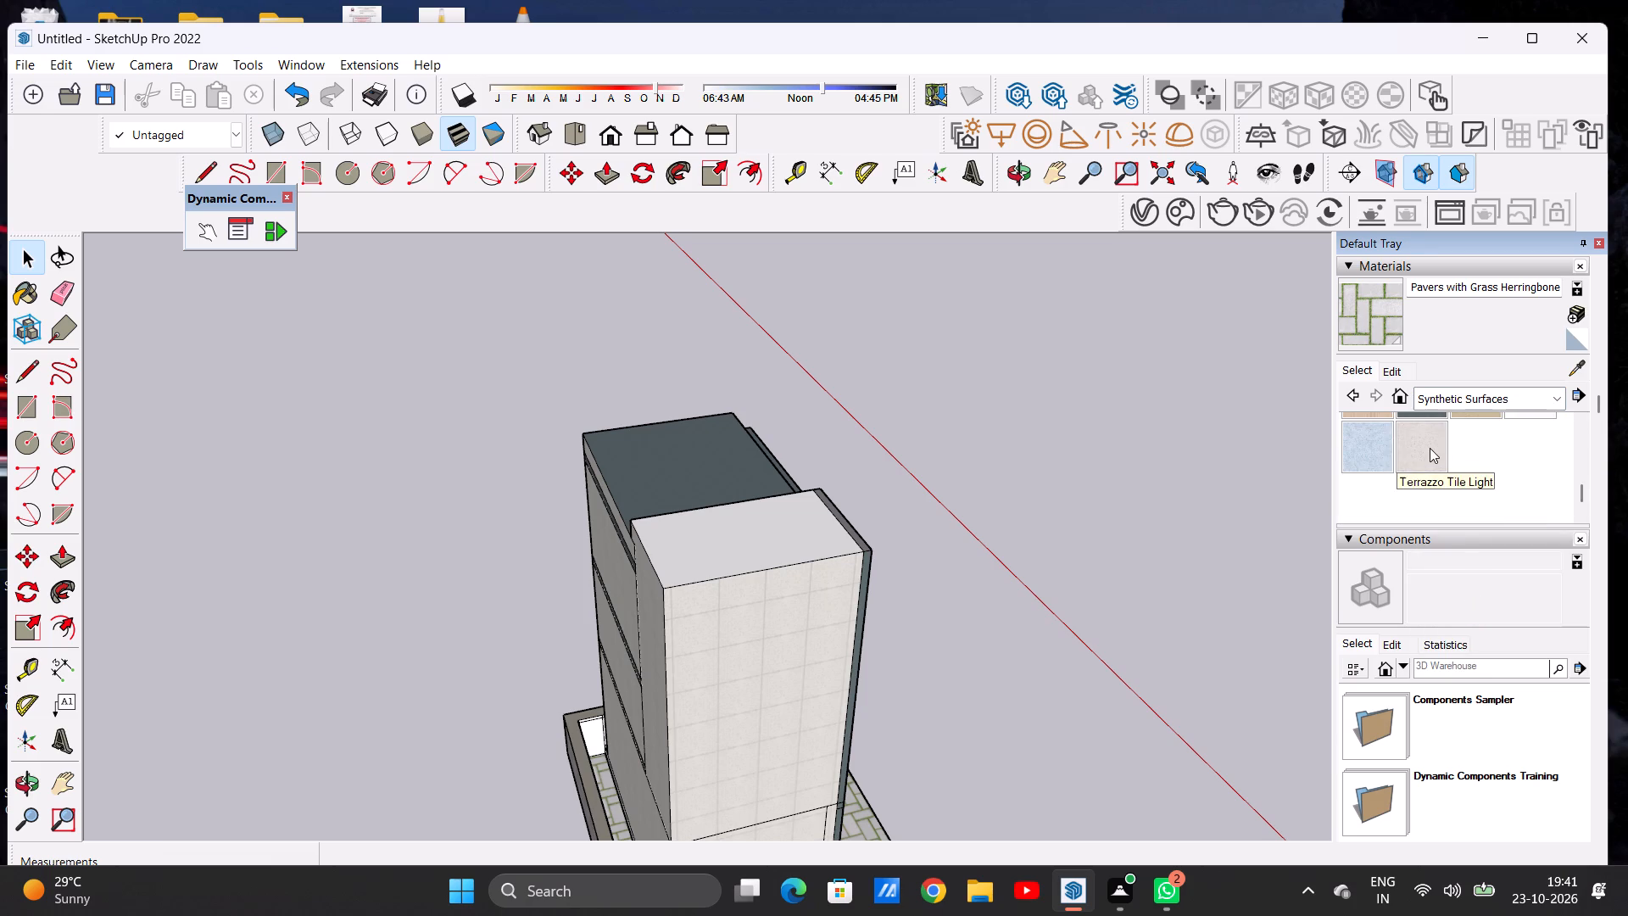
left_click(1430, 448)
scroll(734, 525, "up", 6)
left_click(708, 572)
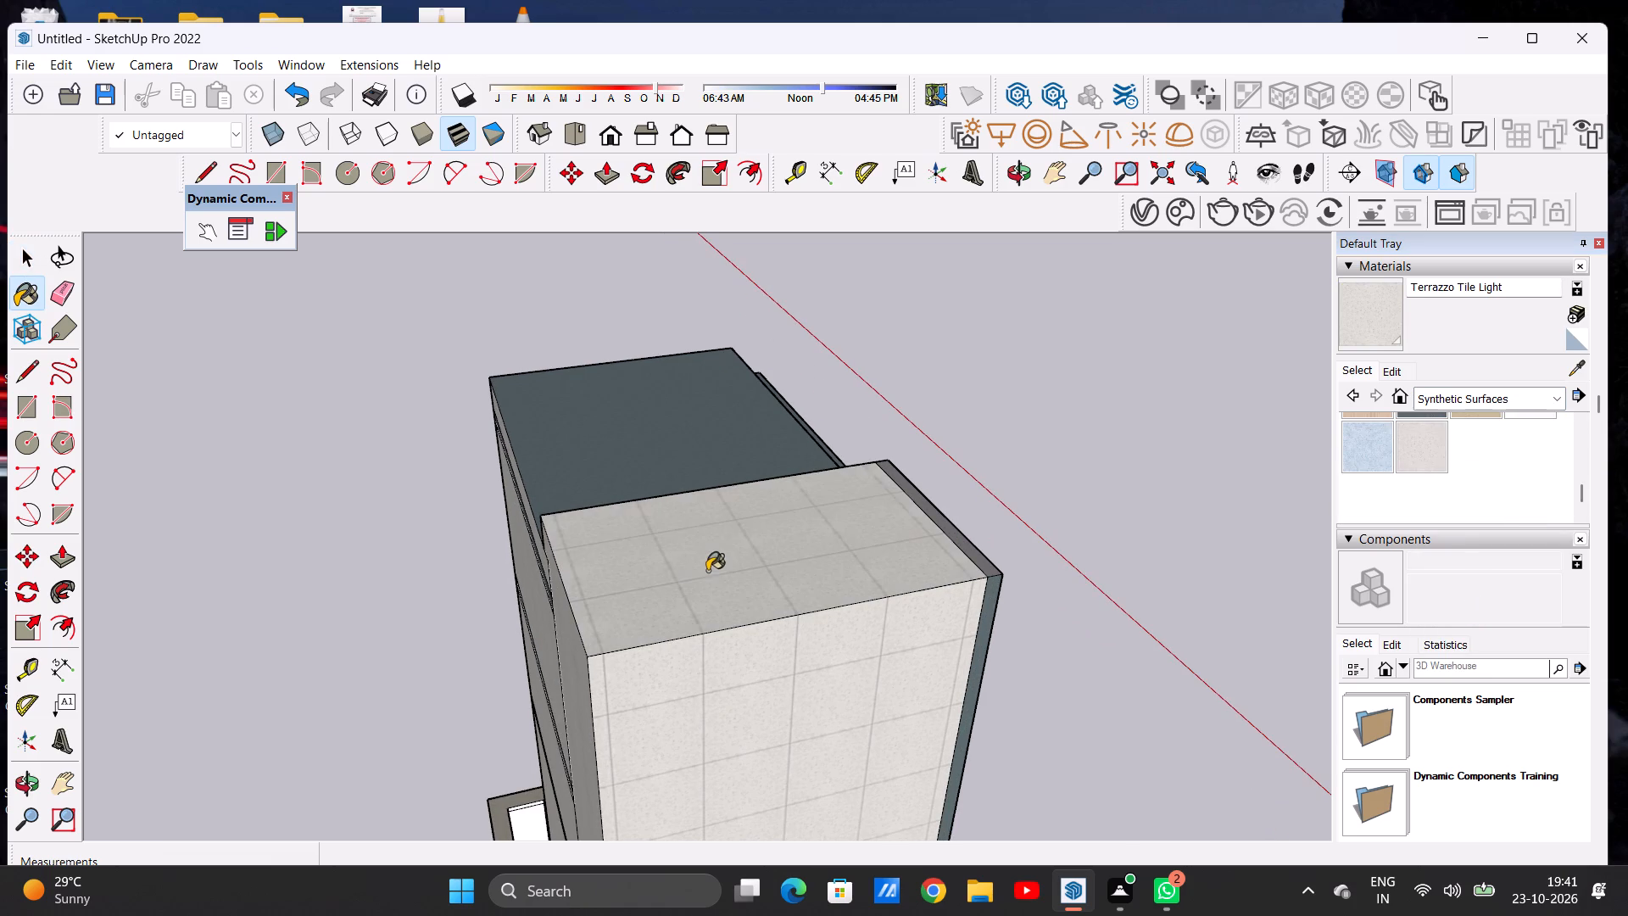
scroll(663, 572, "down", 14)
key("space")
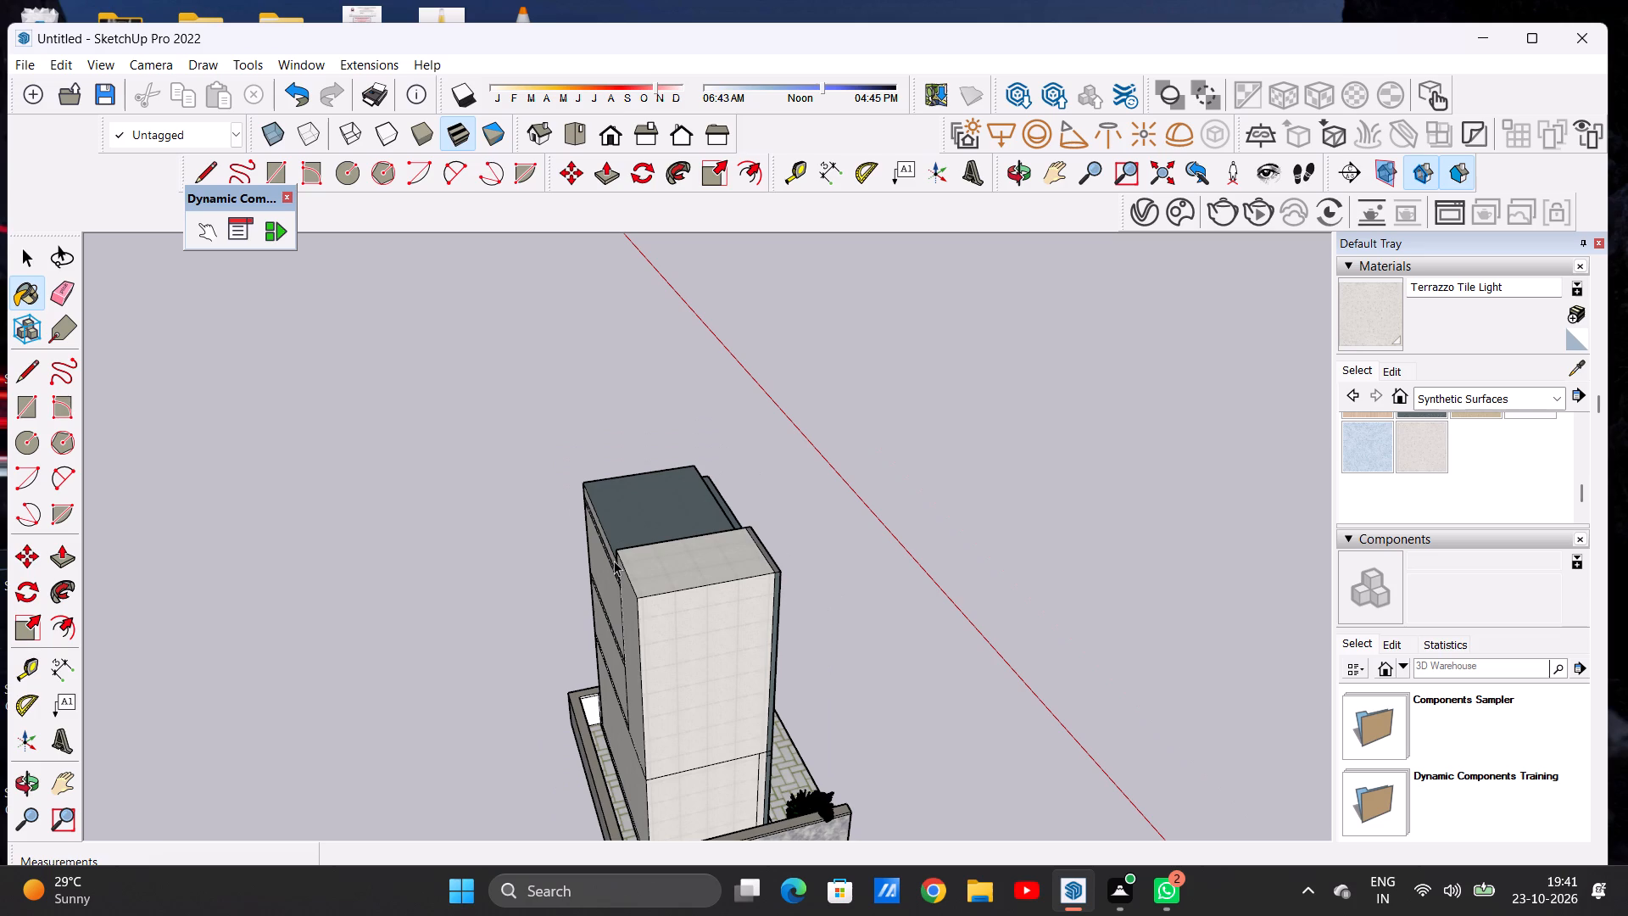
Examine the painted tower roof, the side walls and the front facade from around the building.
scroll(663, 557, "down", 7)
middle_click_drag(806, 589, 793, 589)
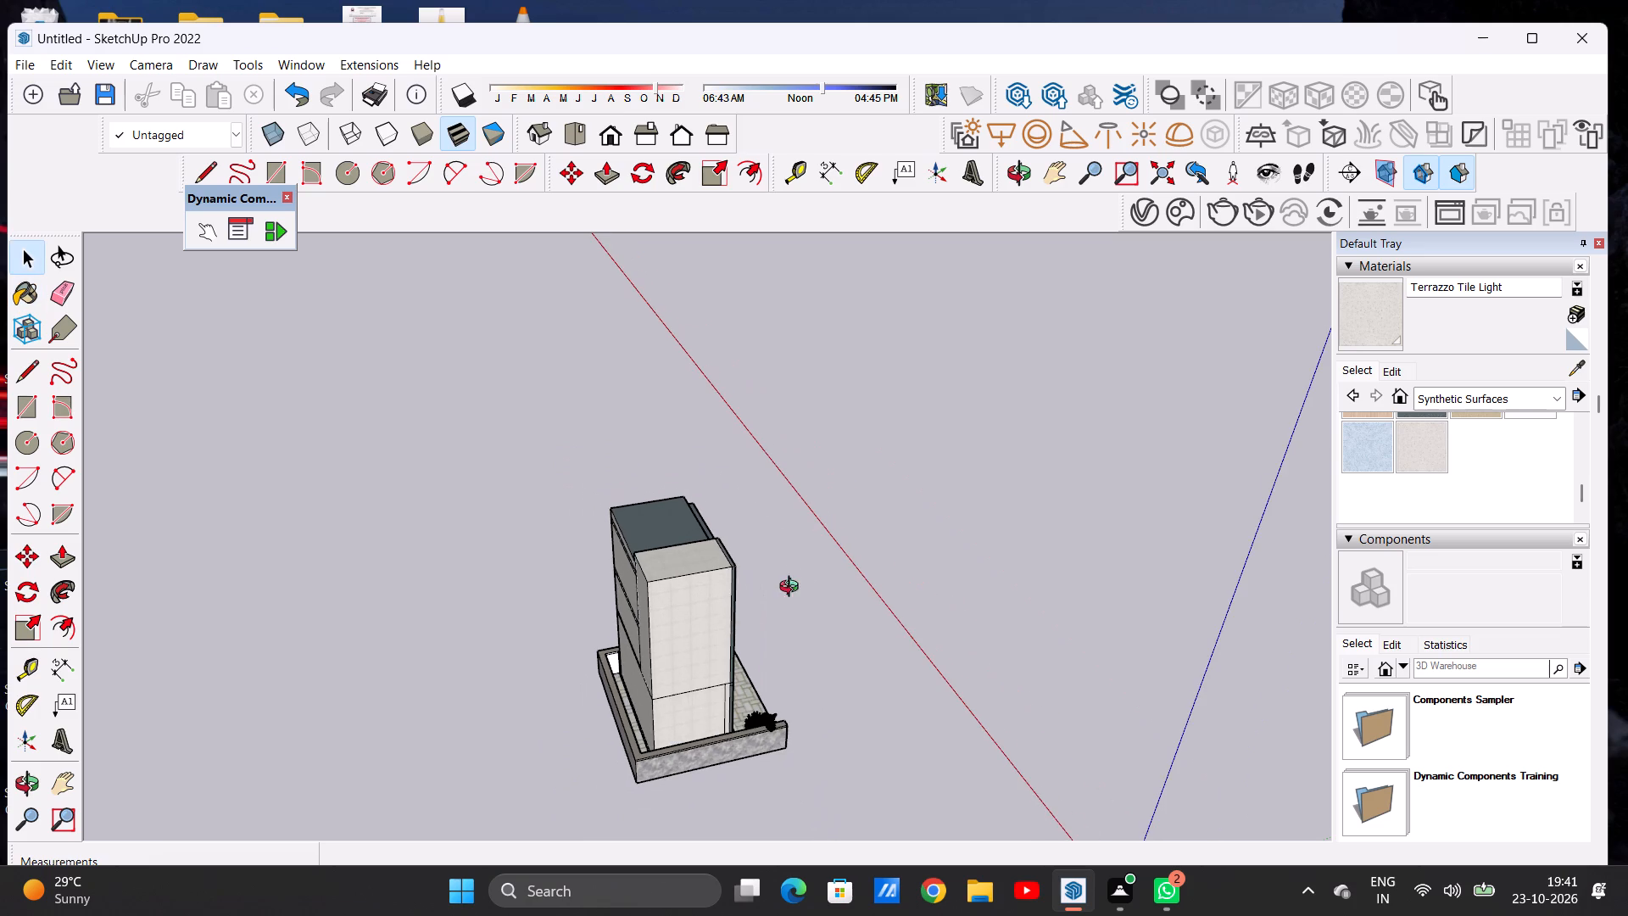
middle_click_drag(793, 589, 668, 554)
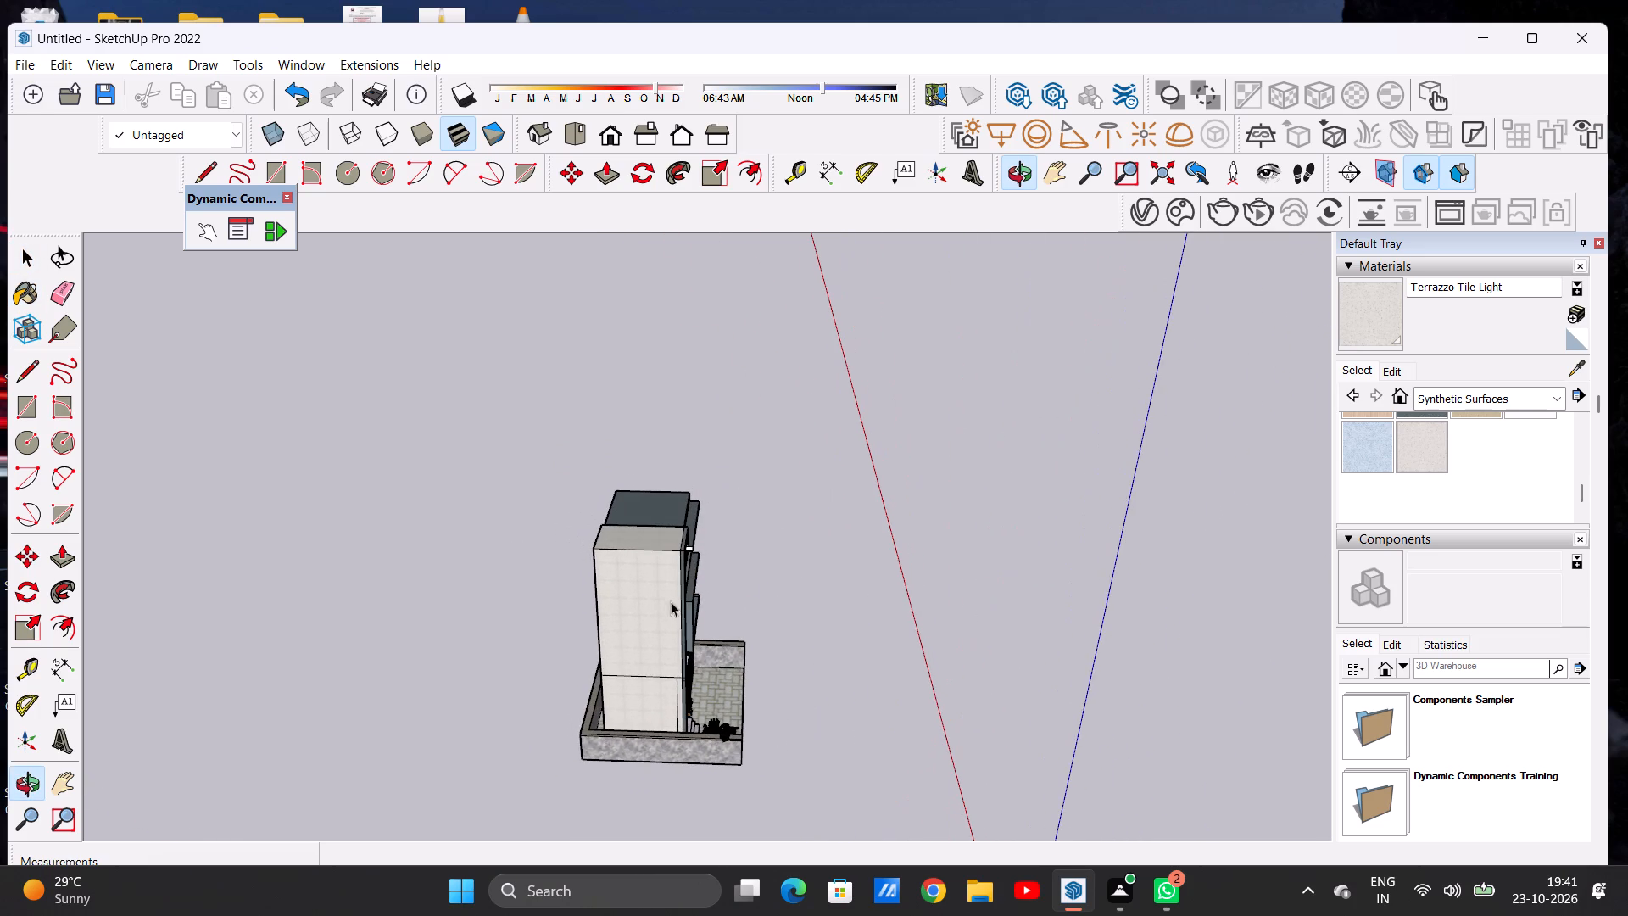
middle_click_drag(724, 609, 371, 574)
scroll(738, 661, "up", 7)
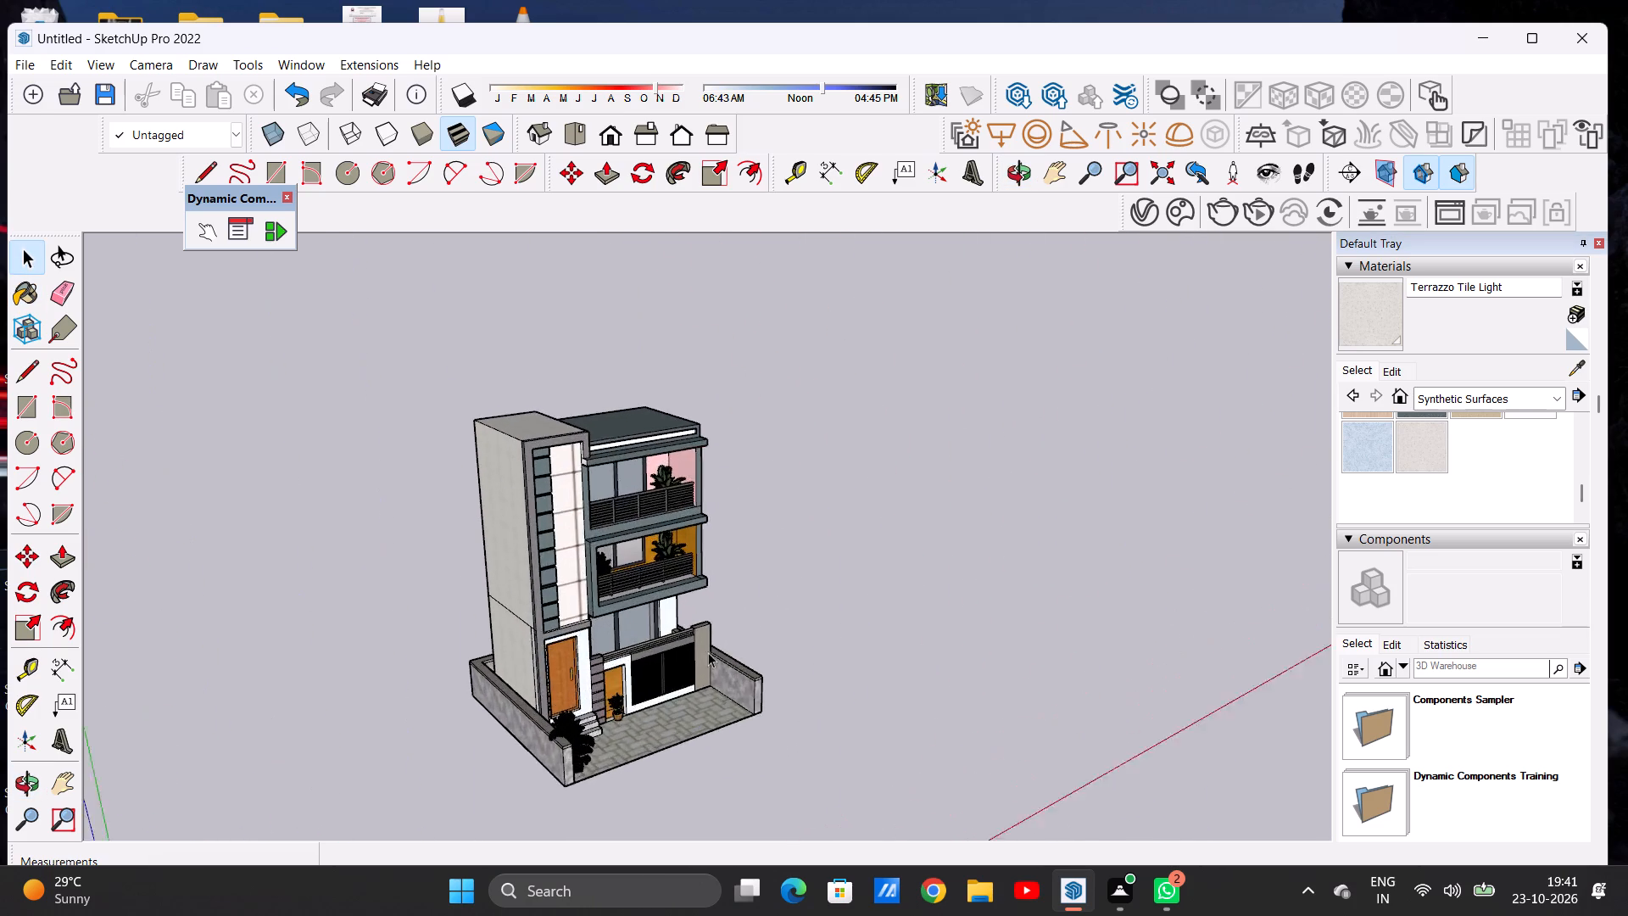
scroll(708, 652, "up", 6)
middle_click_drag(839, 606, 493, 604)
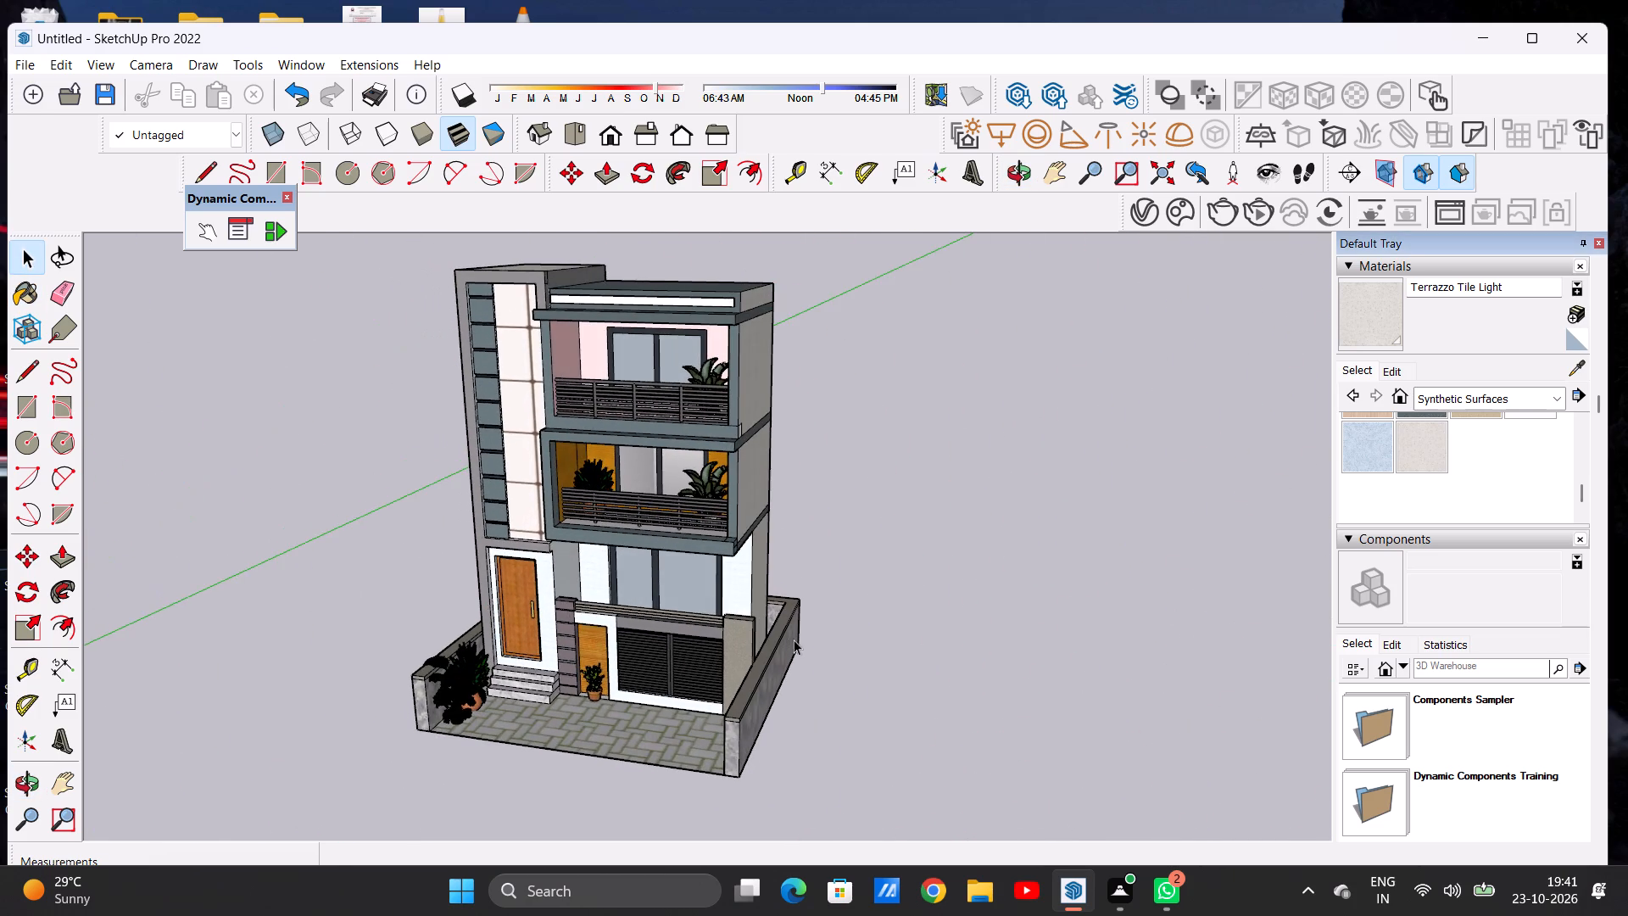
scroll(822, 622, "up", 20)
scroll(822, 622, "up", 12)
middle_click_drag(755, 652, 853, 599)
scroll(784, 639, "down", 13)
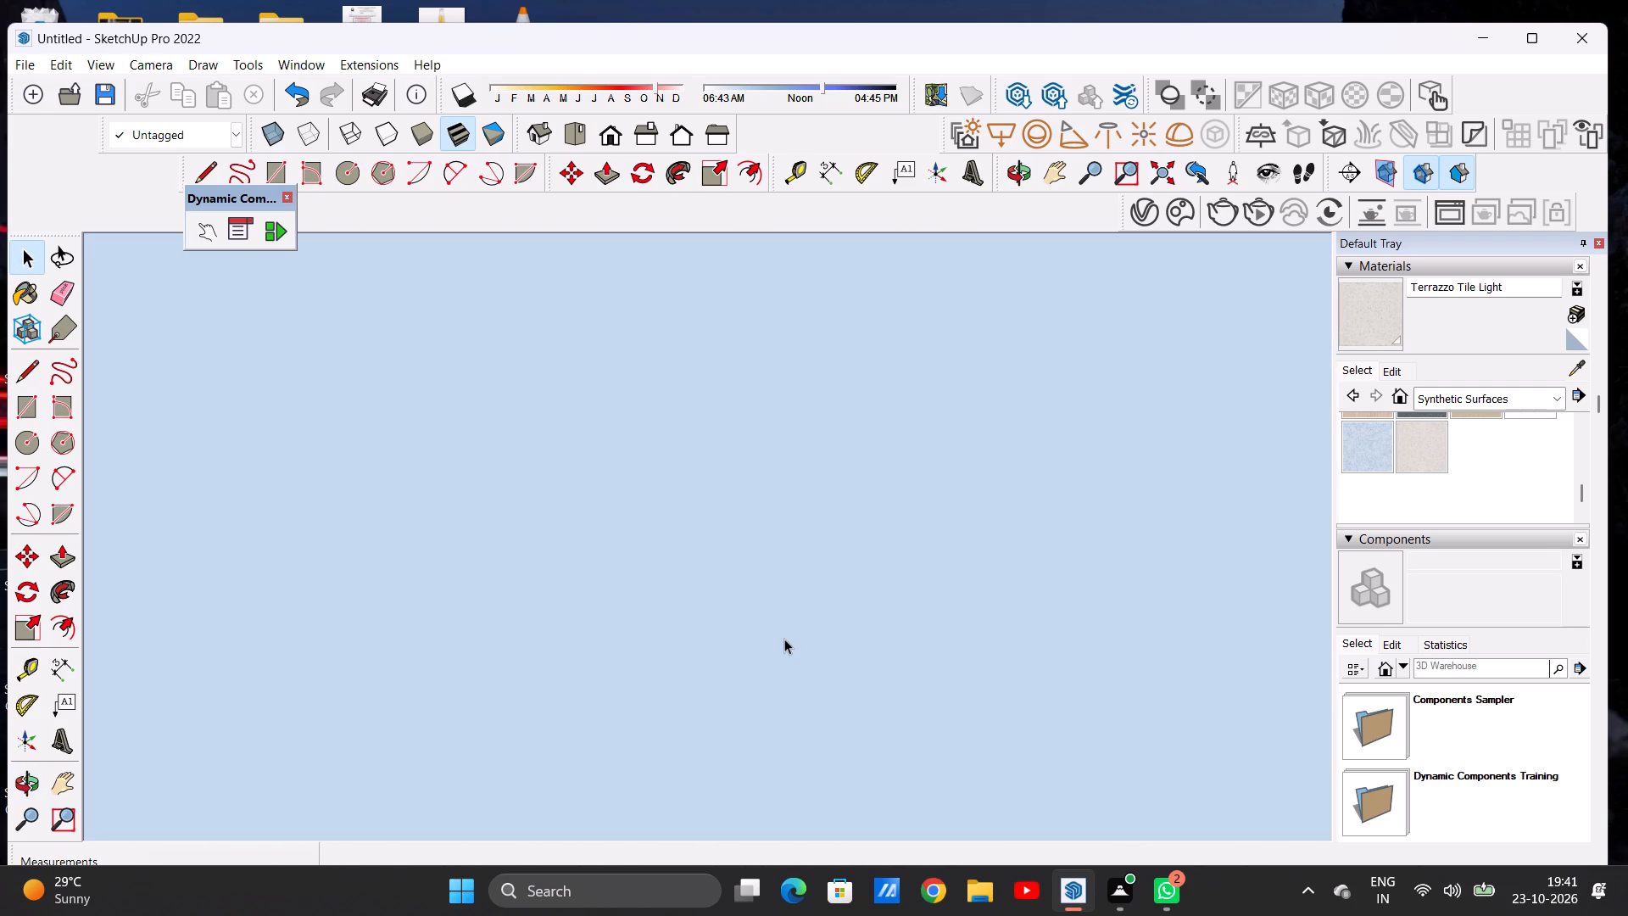
scroll(784, 639, "down", 8)
Switch to the standard Front view and examine the whole elevation, including from a raised angle.
left_click(612, 141)
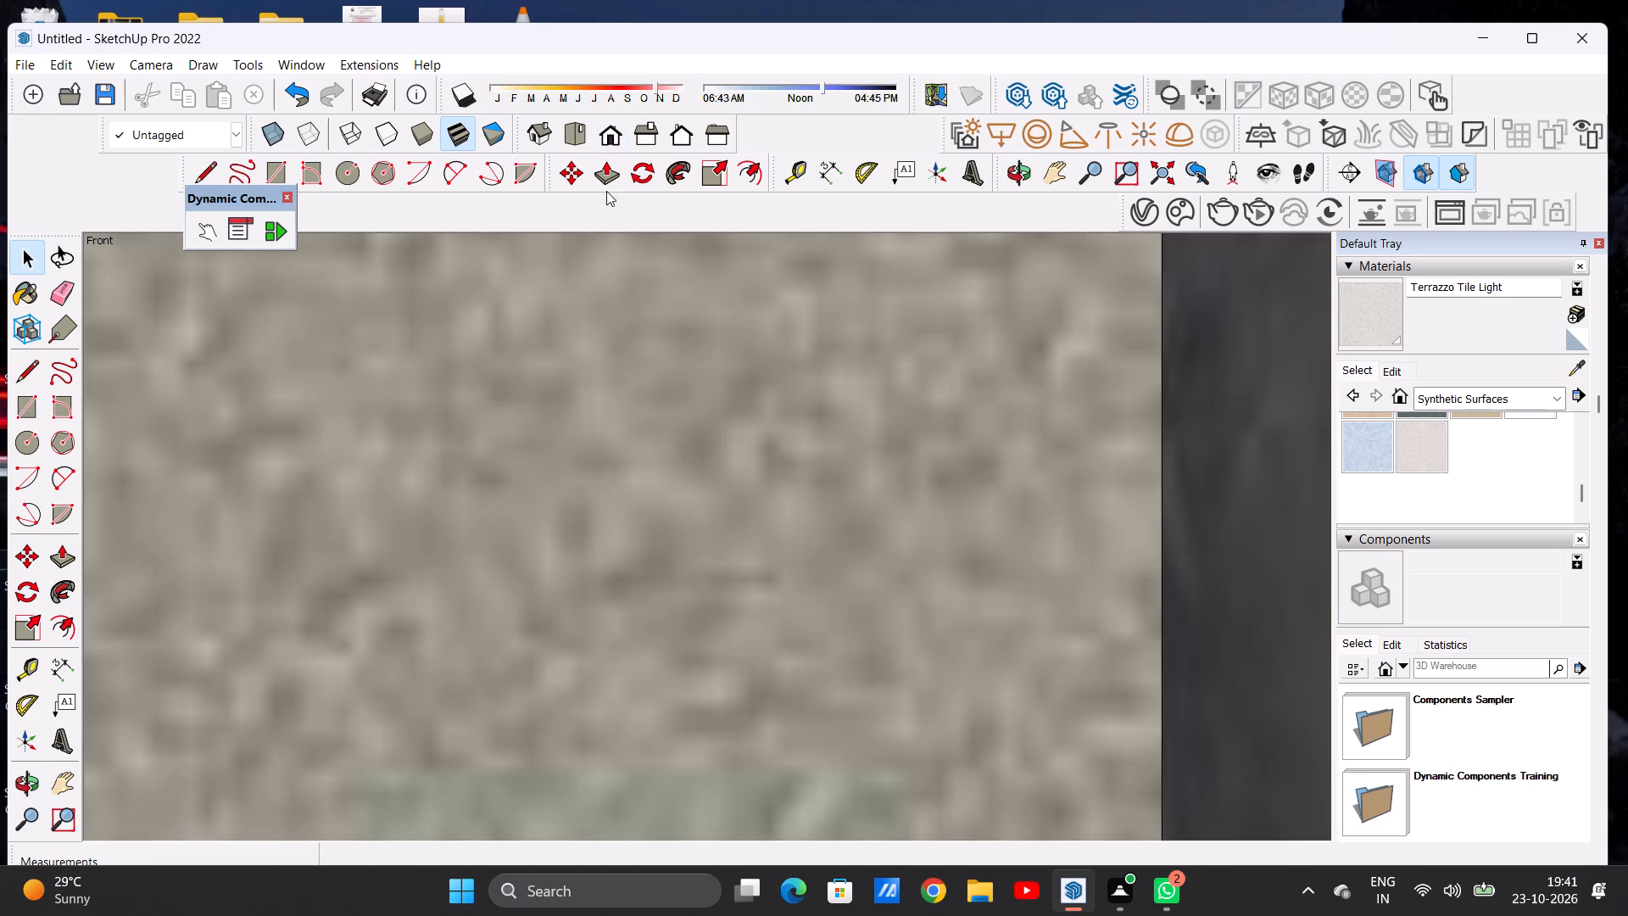
scroll(633, 441, "down", 20)
scroll(633, 441, "down", 19)
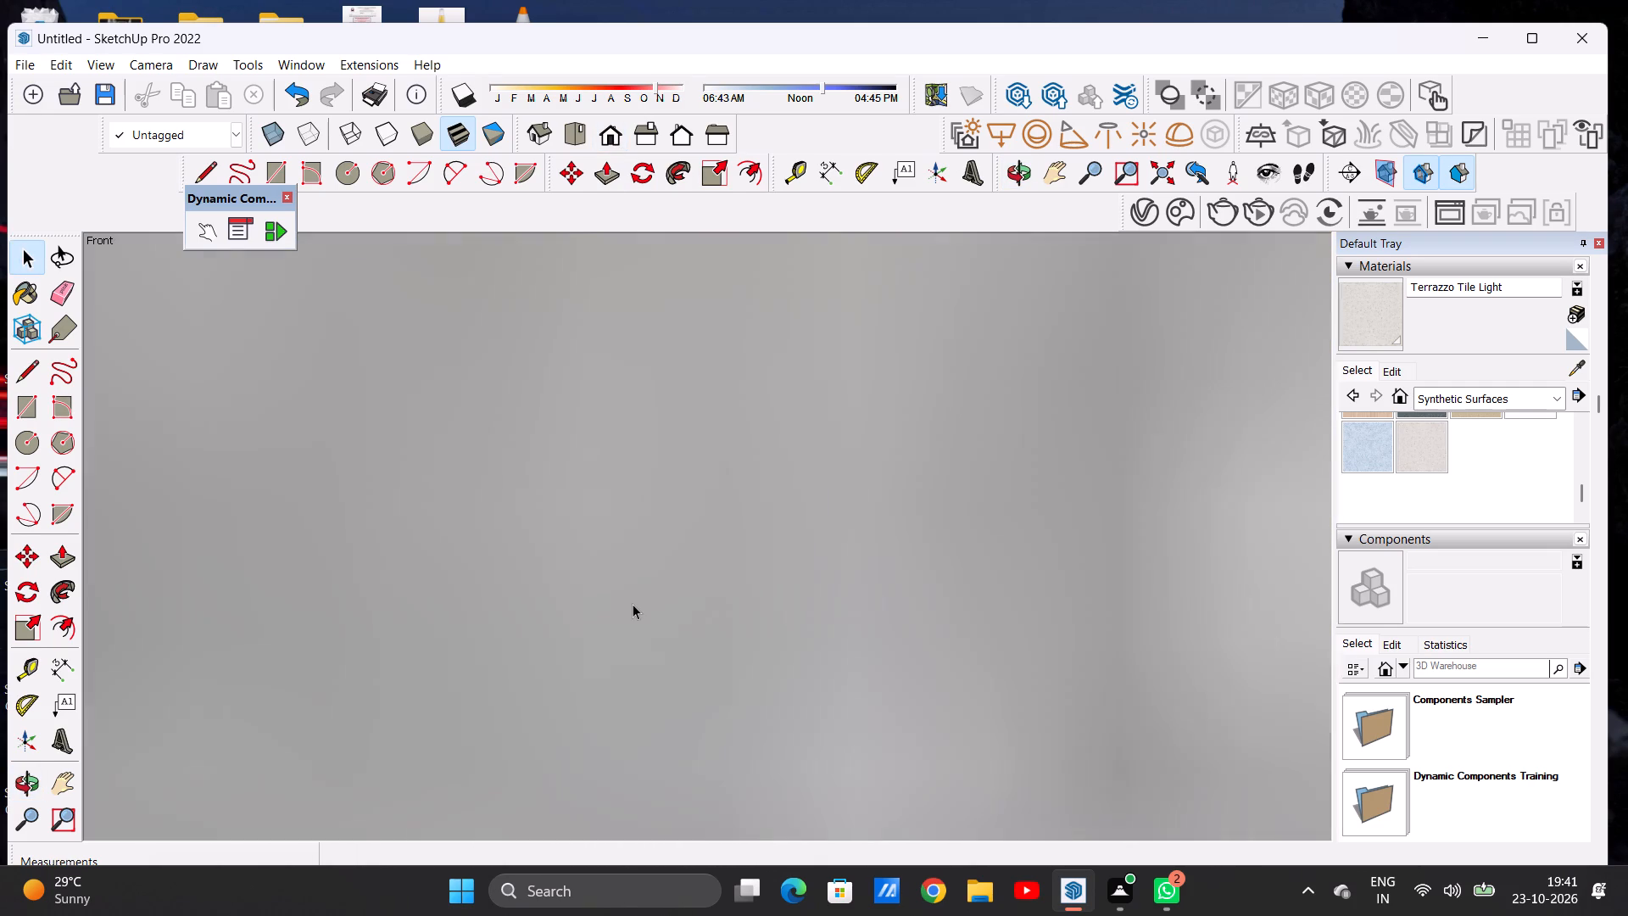
scroll(633, 604, "down", 20)
scroll(633, 604, "down", 20)
scroll(633, 604, "down", 6)
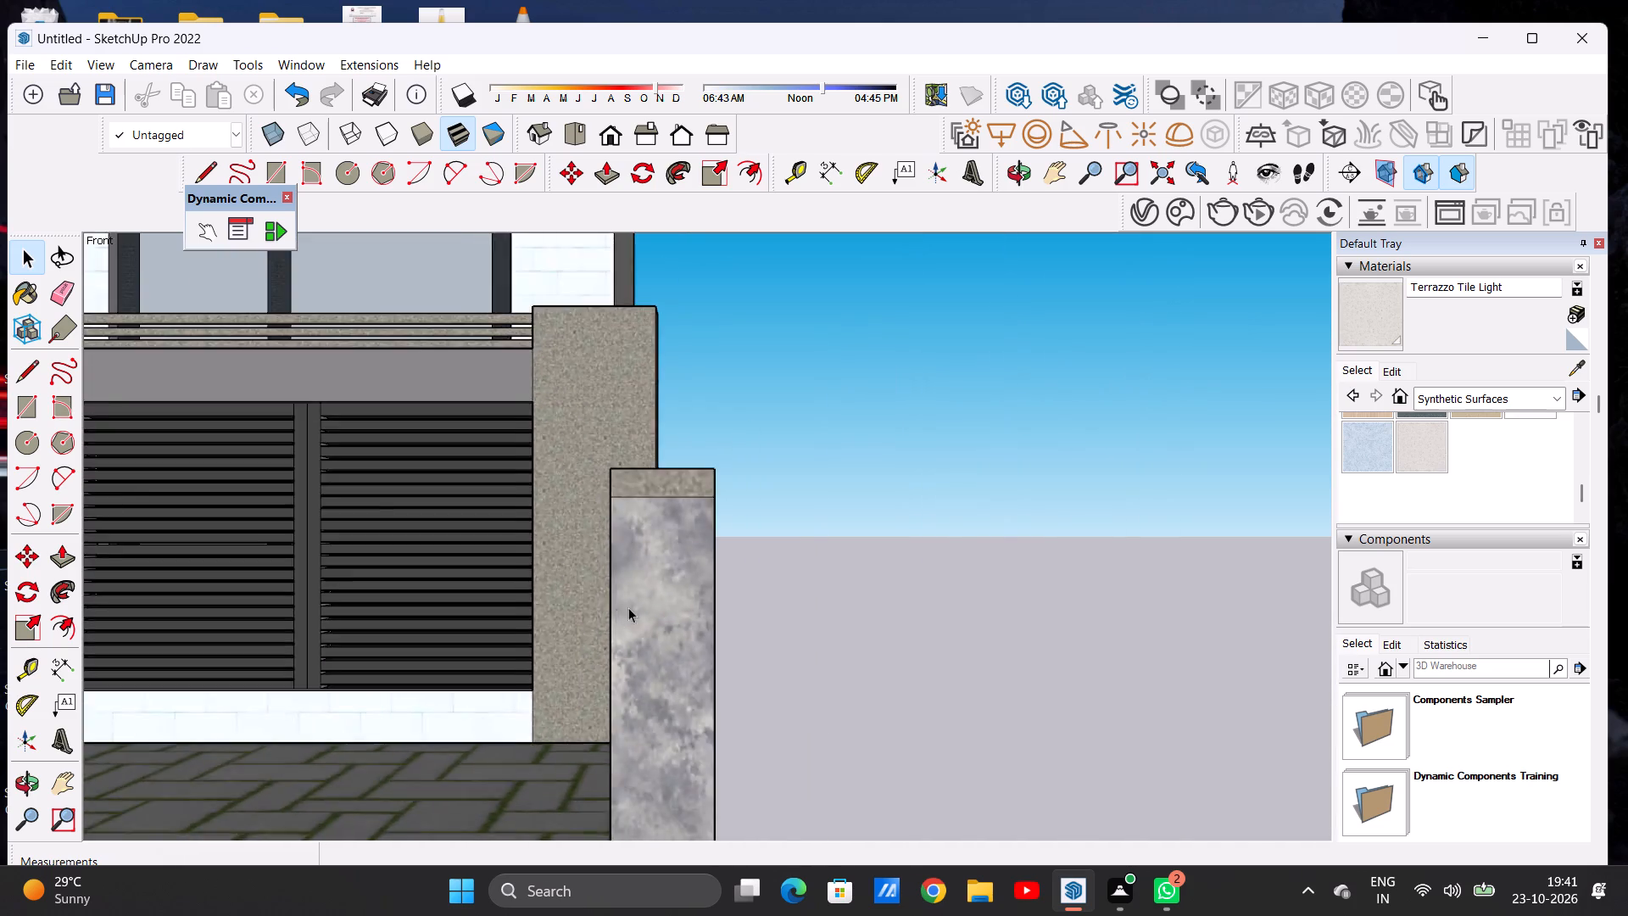
scroll(628, 607, "down", 20)
scroll(628, 607, "down", 20)
scroll(628, 607, "down", 6)
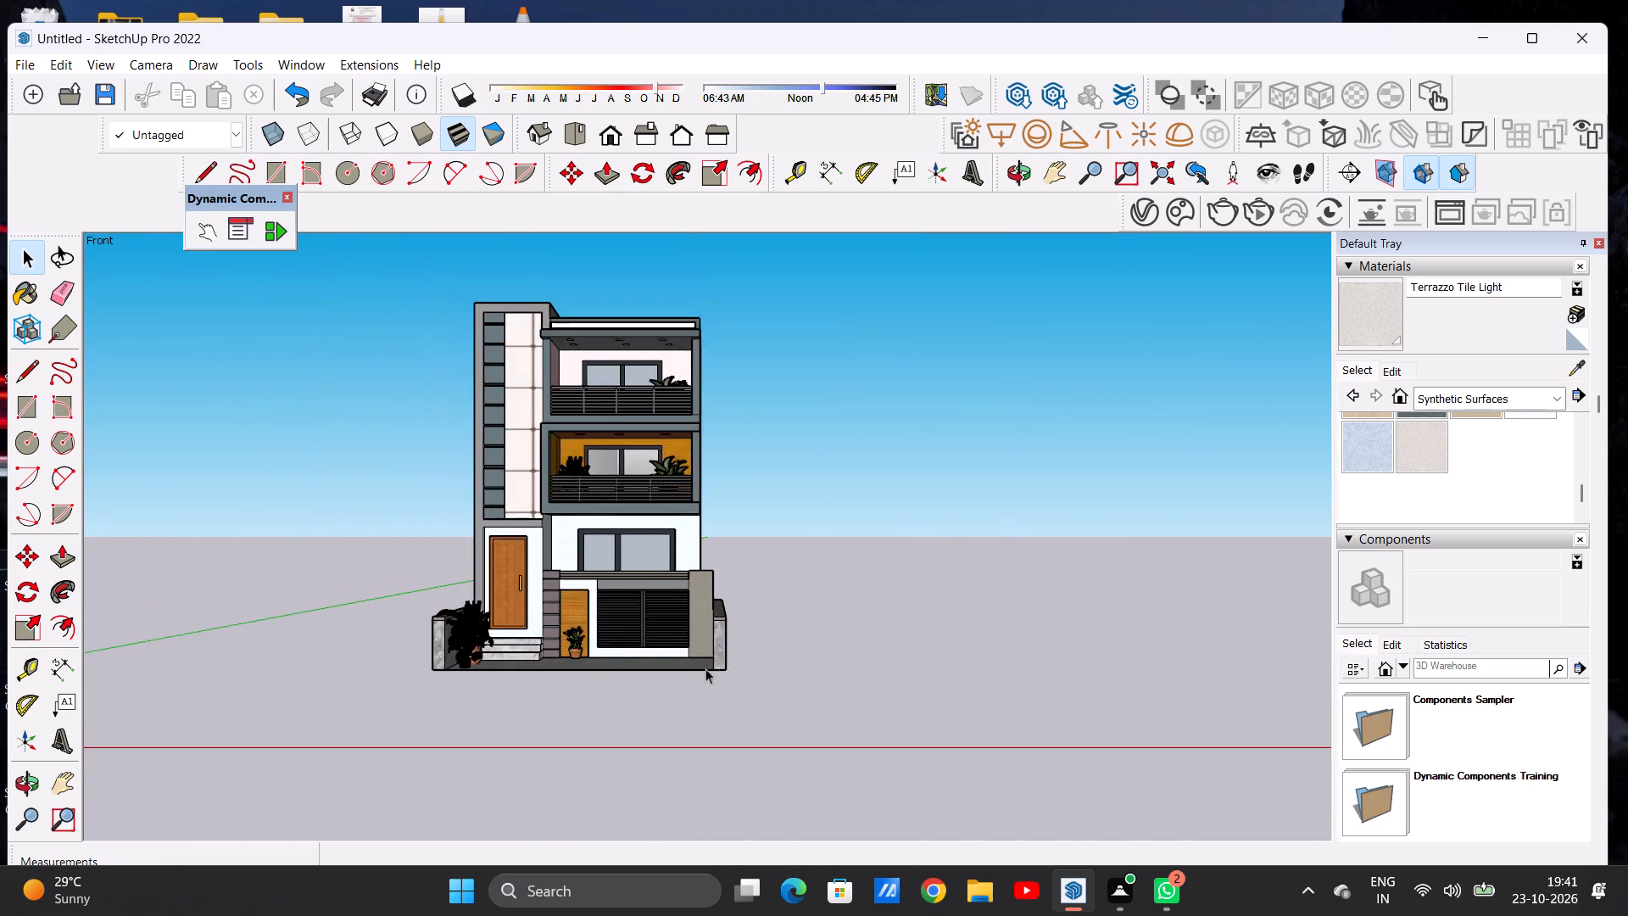
scroll(705, 668, "down", 2)
scroll(666, 423, "up", 4)
scroll(666, 422, "down", 1)
scroll(666, 422, "up", 2)
middle_click_drag(646, 422, 571, 500)
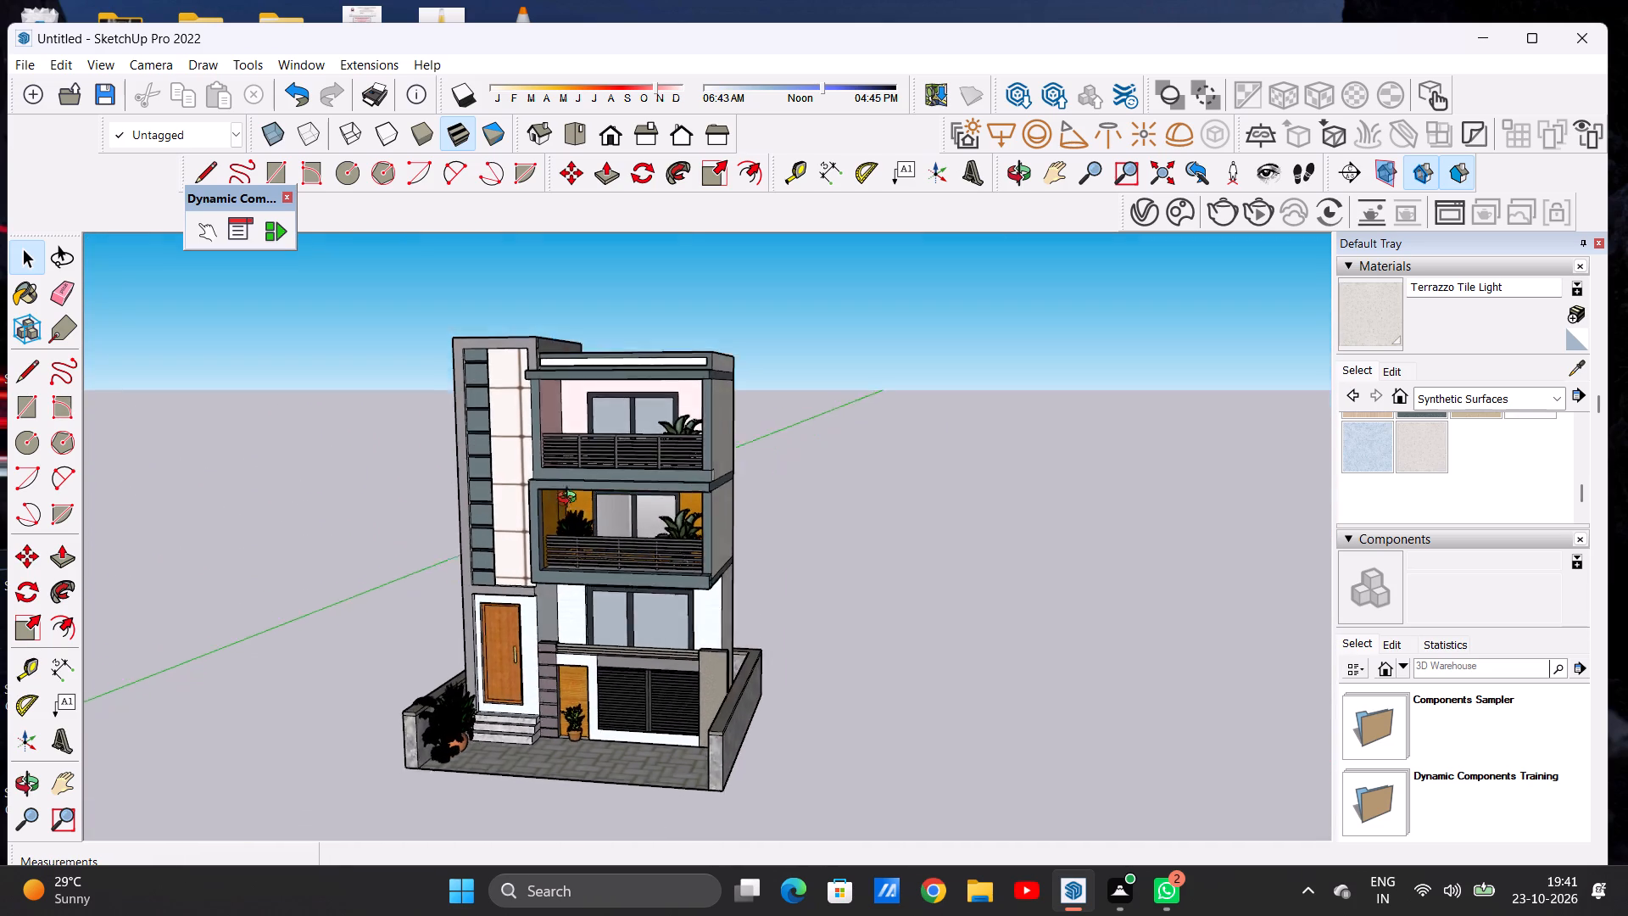
middle_click_drag(571, 500, 594, 528)
scroll(635, 487, "up", 1)
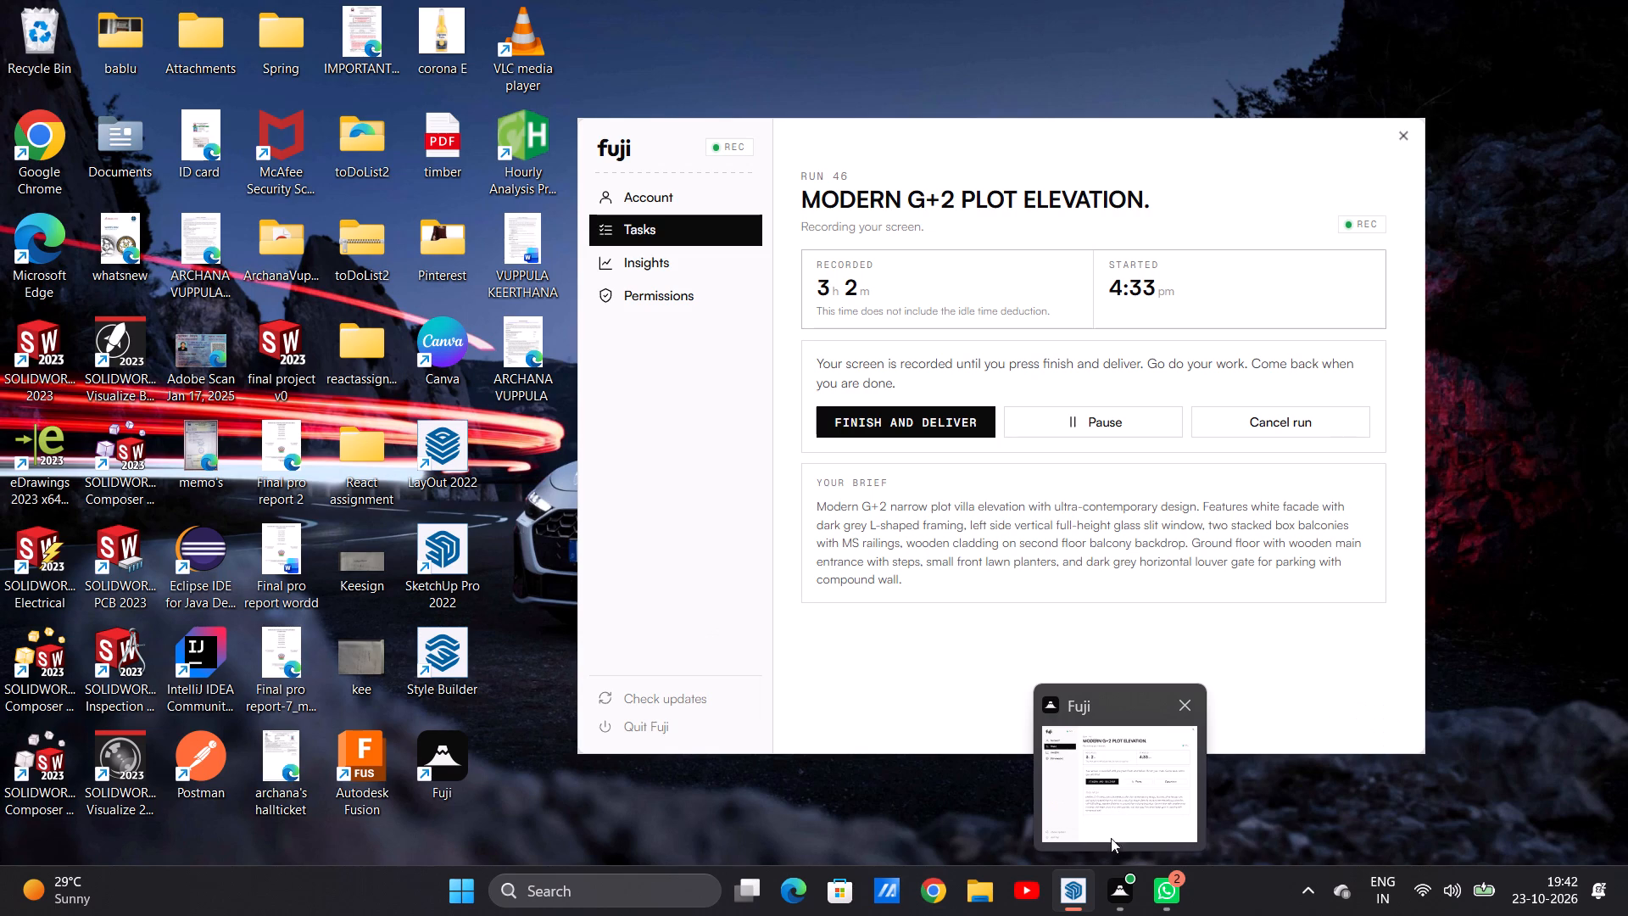
Inspect the balconies, side walls, compound wall and gate area of the villa from both sides.
left_click(1086, 819)
scroll(832, 679, "down", 3)
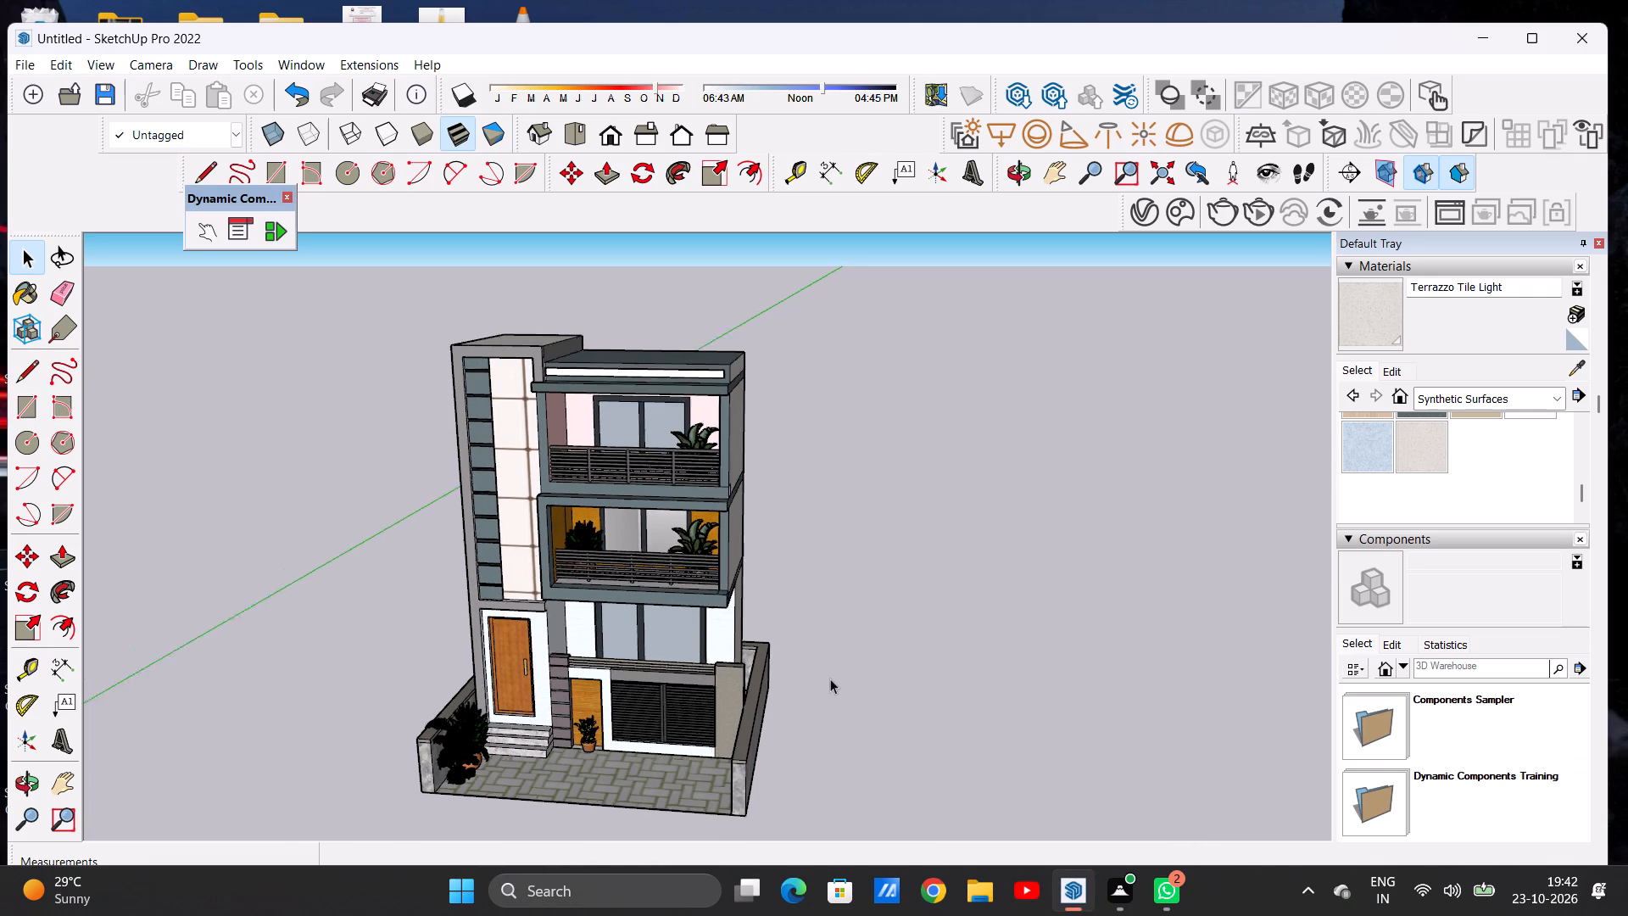
scroll(830, 679, "down", 2)
scroll(812, 680, "up", 1)
scroll(724, 598, "up", 6)
middle_click_drag(817, 550, 578, 472)
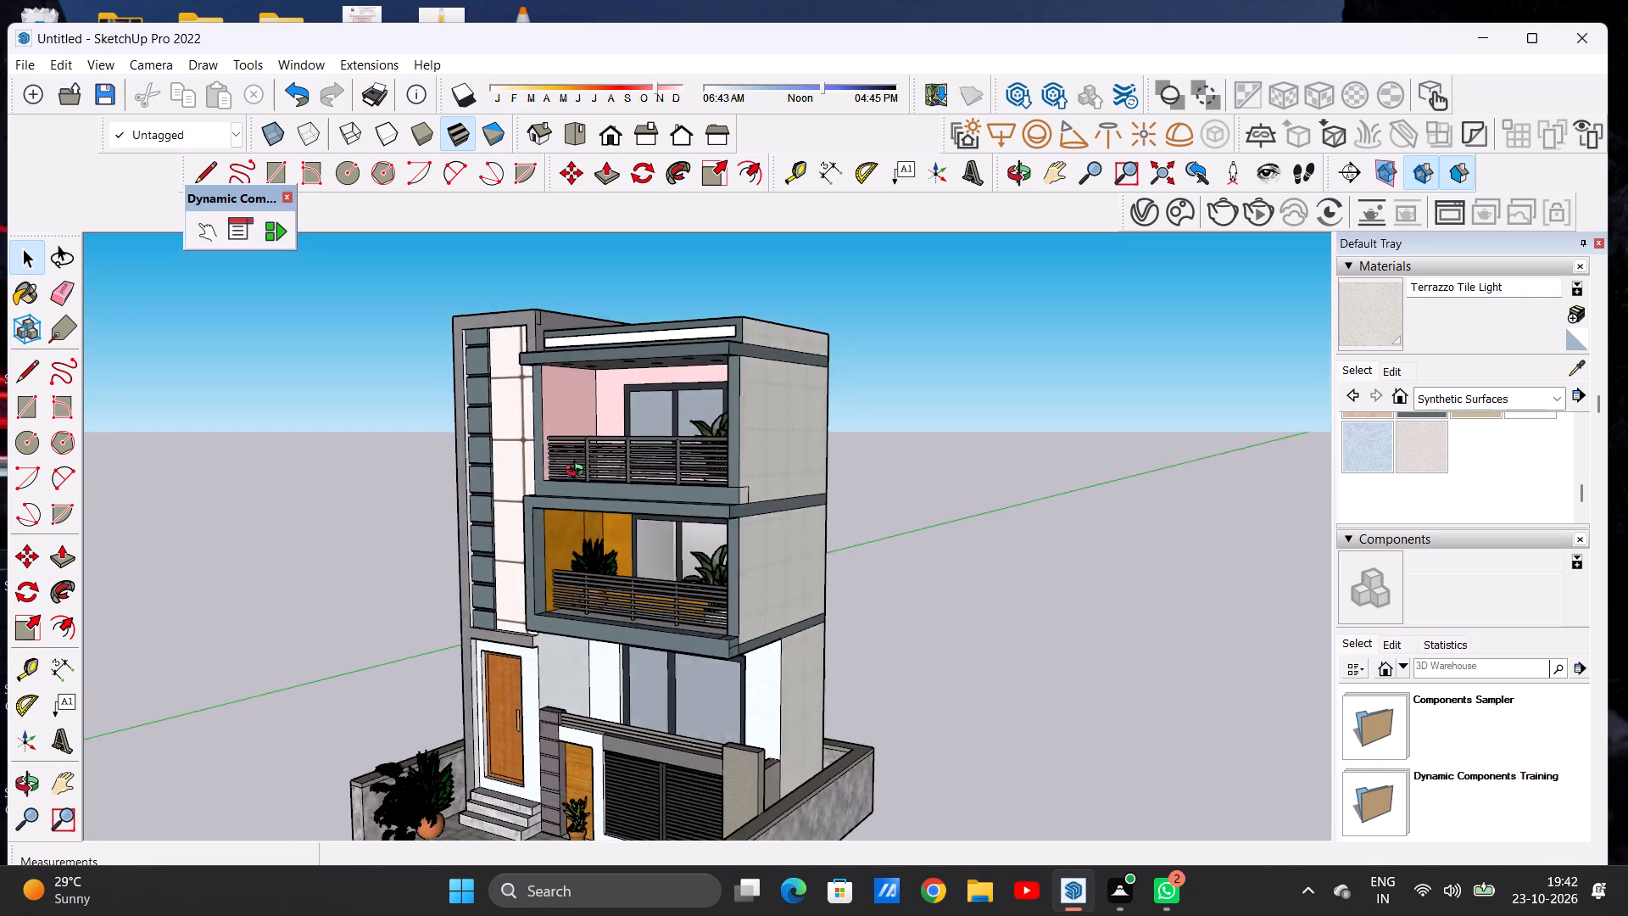
middle_click_drag(578, 472, 828, 510)
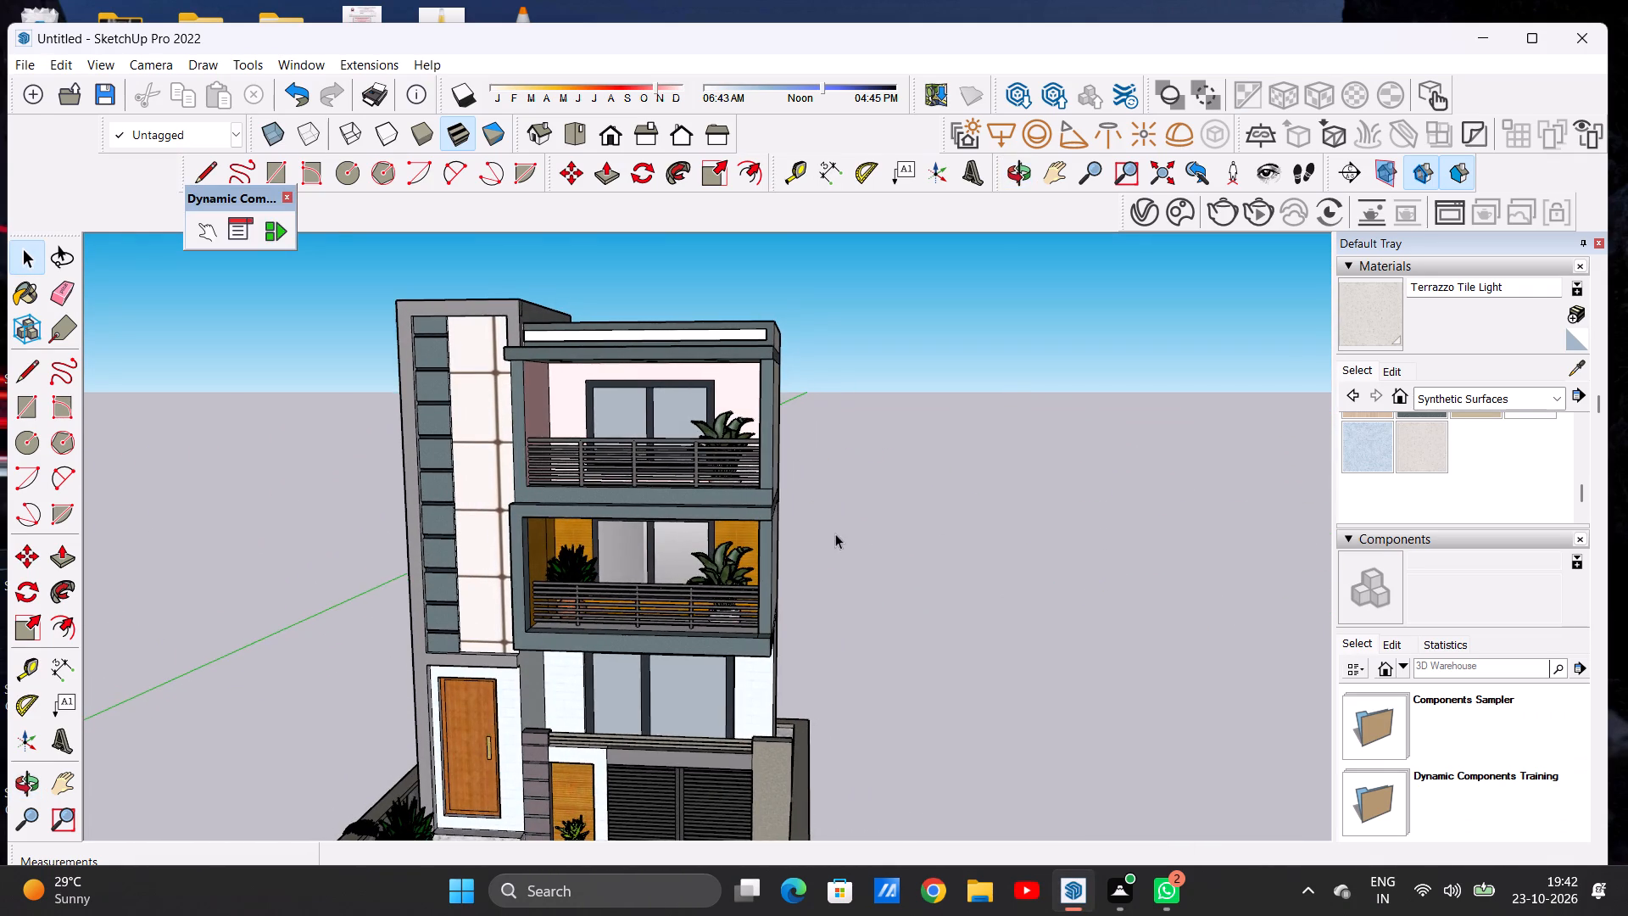
scroll(876, 572, "down", 6)
scroll(803, 706, "down", 8)
scroll(816, 632, "down", 7)
scroll(754, 800, "up", 15)
middle_click_drag(875, 746, 555, 682)
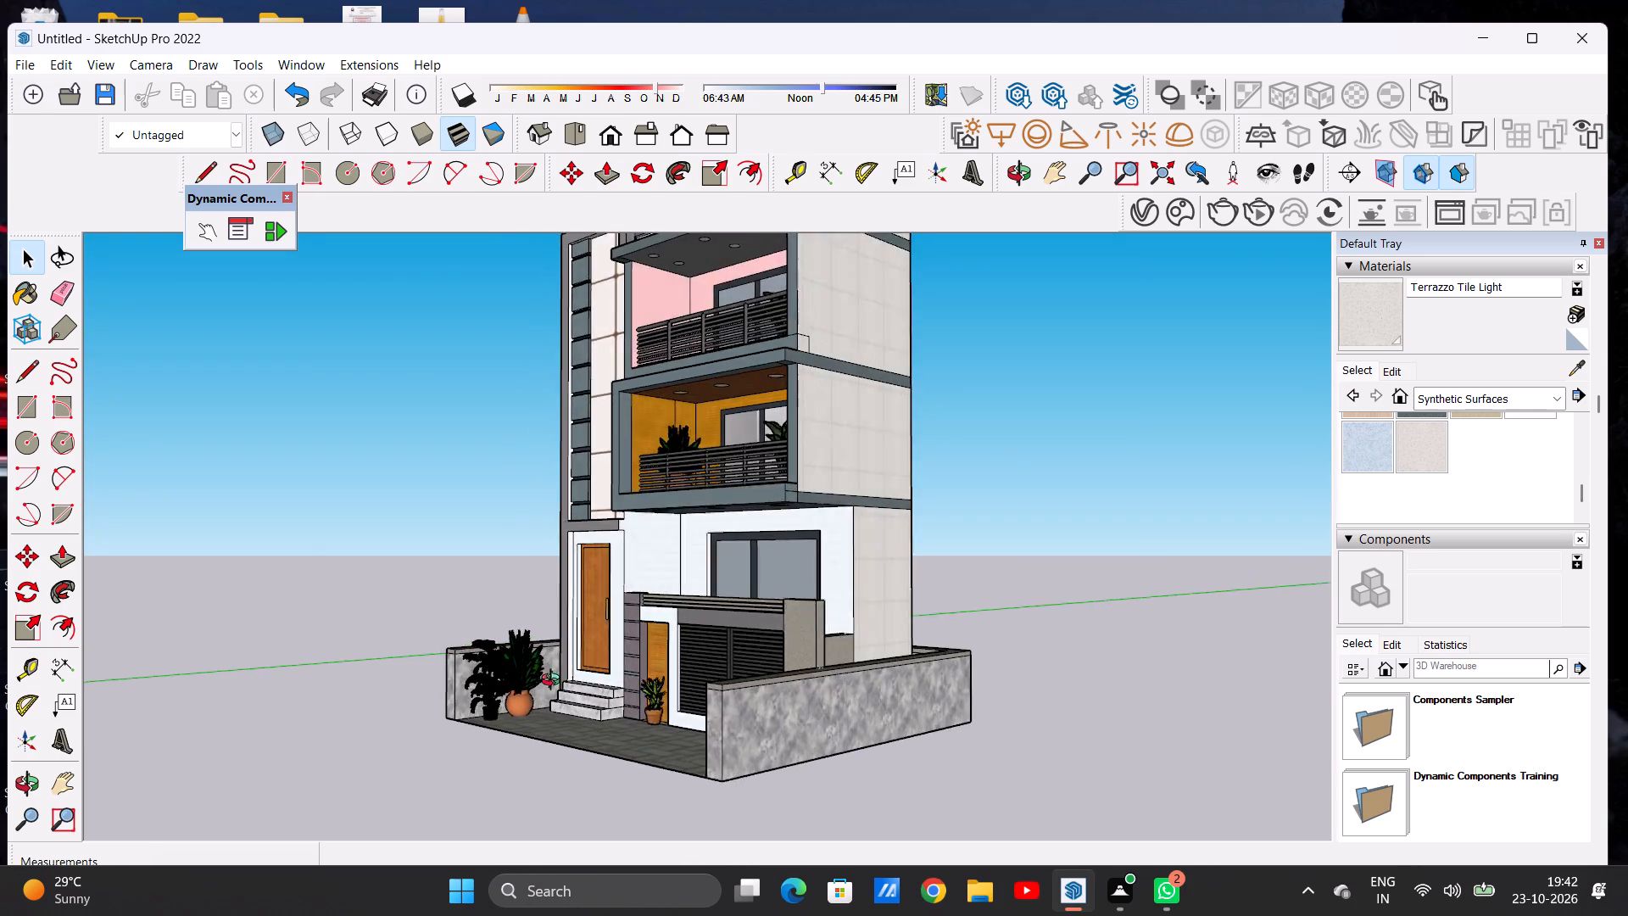
middle_click_drag(555, 682, 911, 685)
scroll(796, 724, "down", 4)
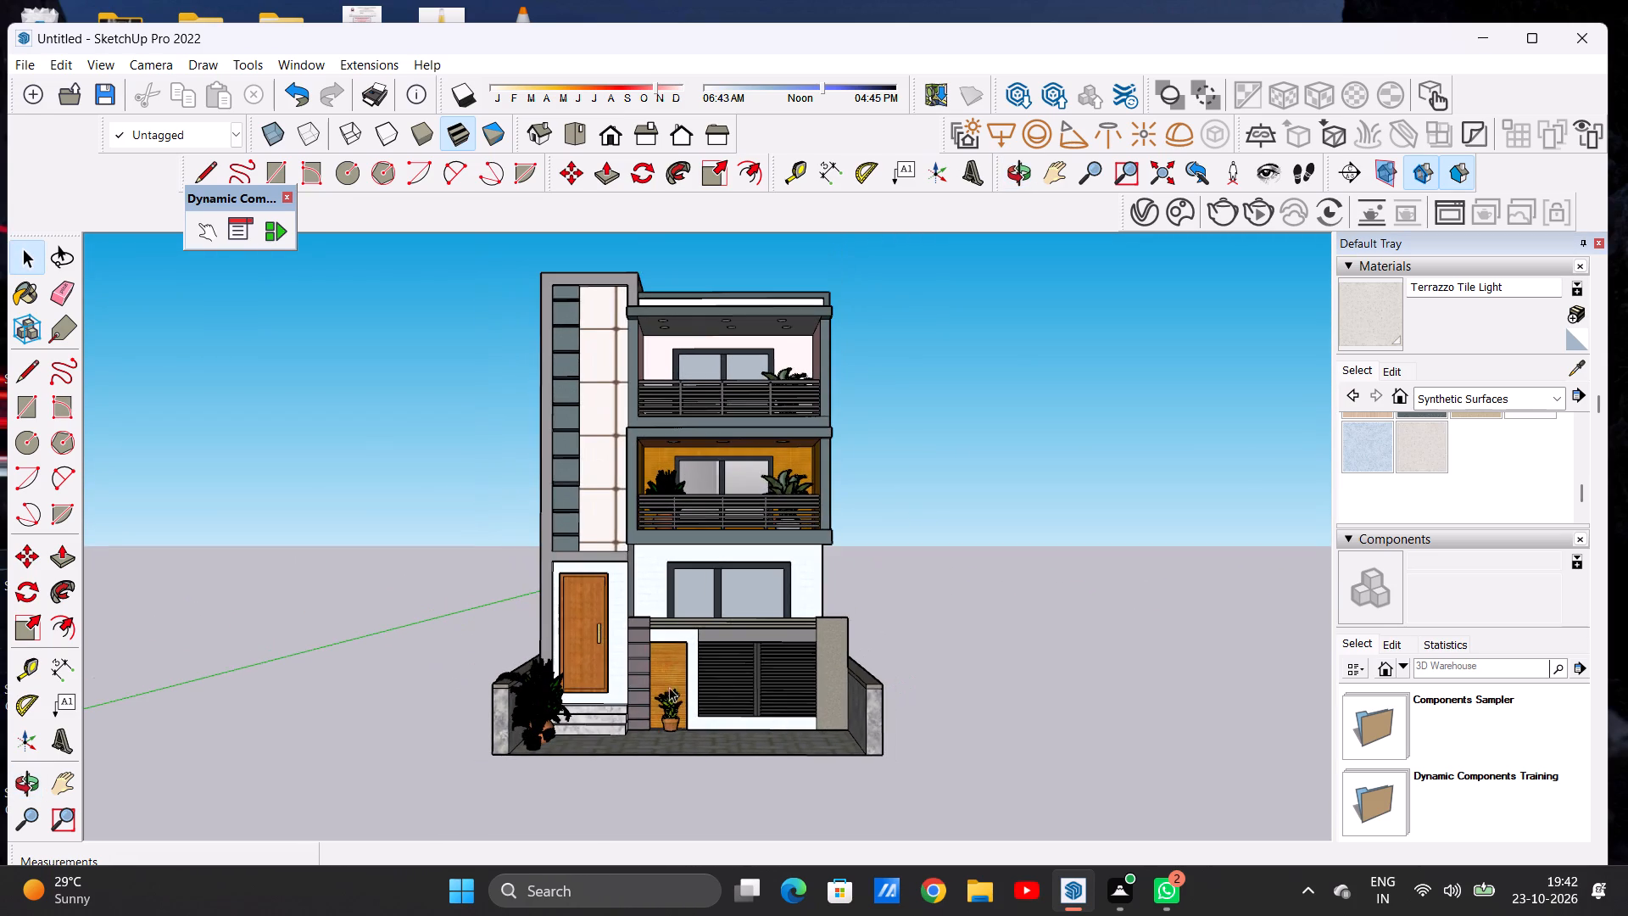
scroll(543, 671, "up", 2)
scroll(541, 667, "down", 1)
scroll(541, 667, "up", 3)
middle_click_drag(498, 662, 910, 673)
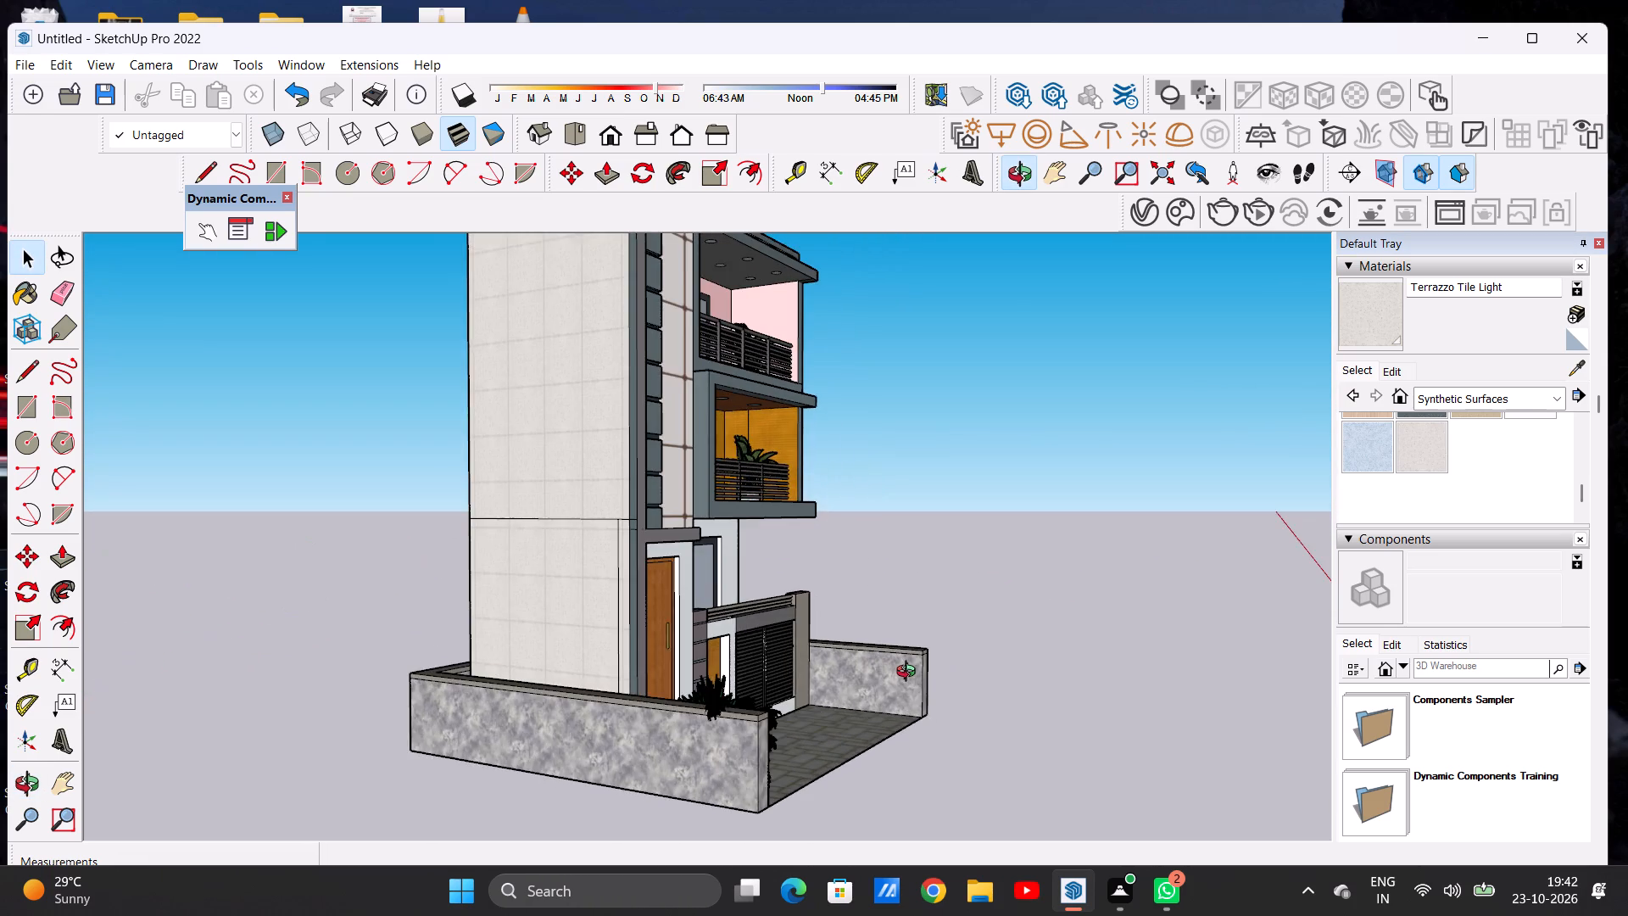
middle_click_drag(910, 673, 497, 696)
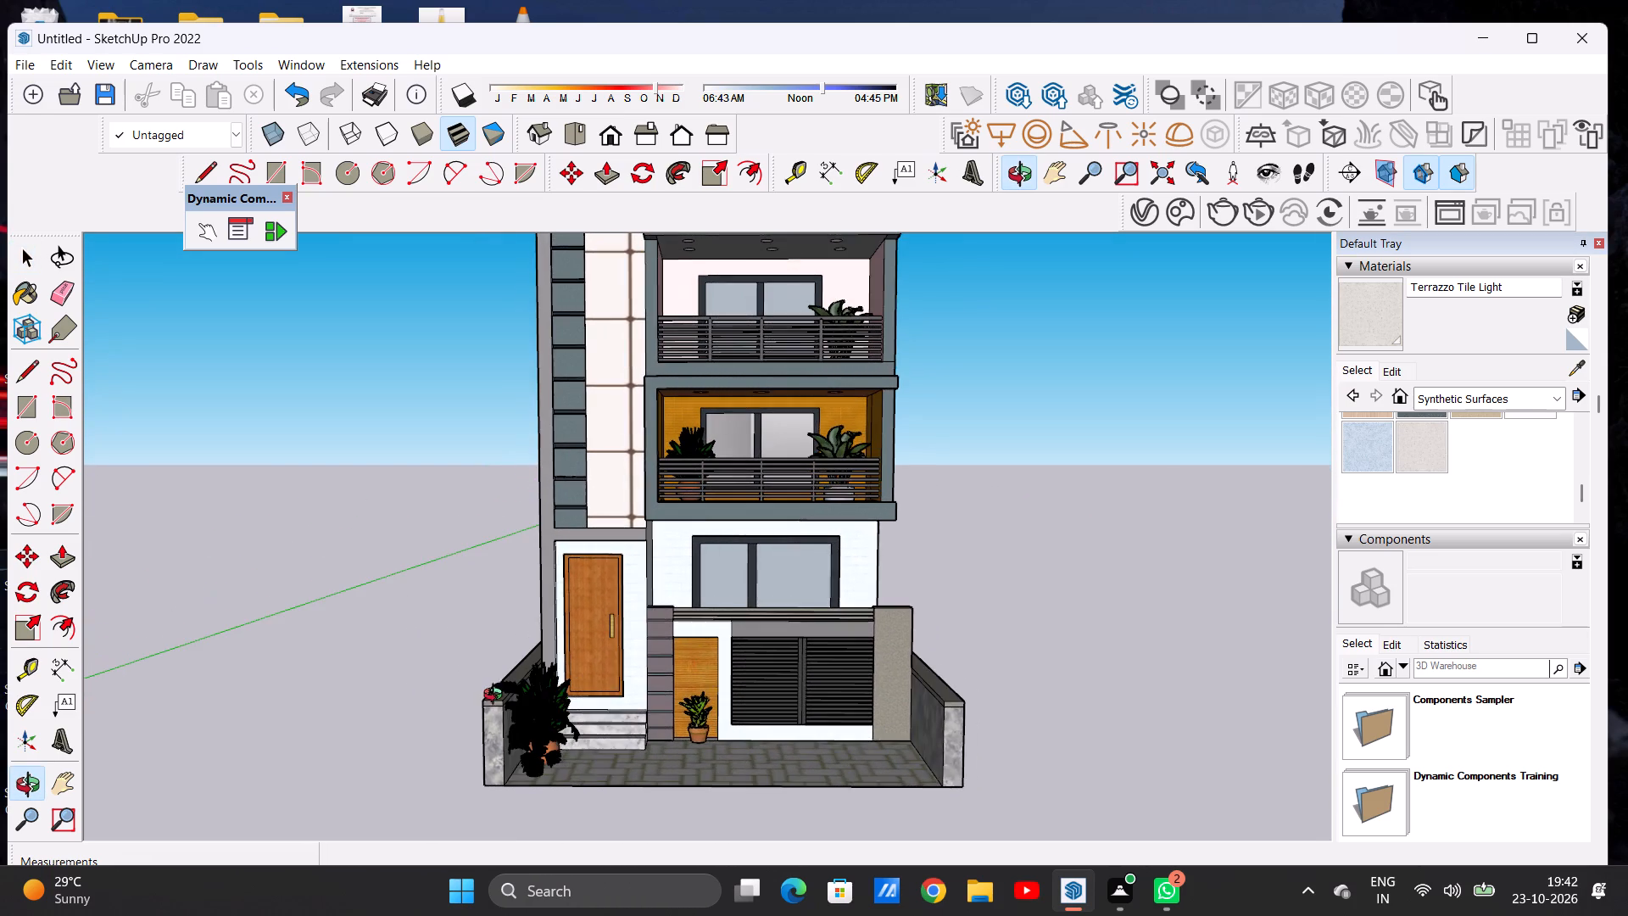
middle_click_drag(497, 696, 486, 701)
Check the entrance door, steps, planters and louver gate up close, and review the complete villa from the front and side.
scroll(548, 690, "up", 15)
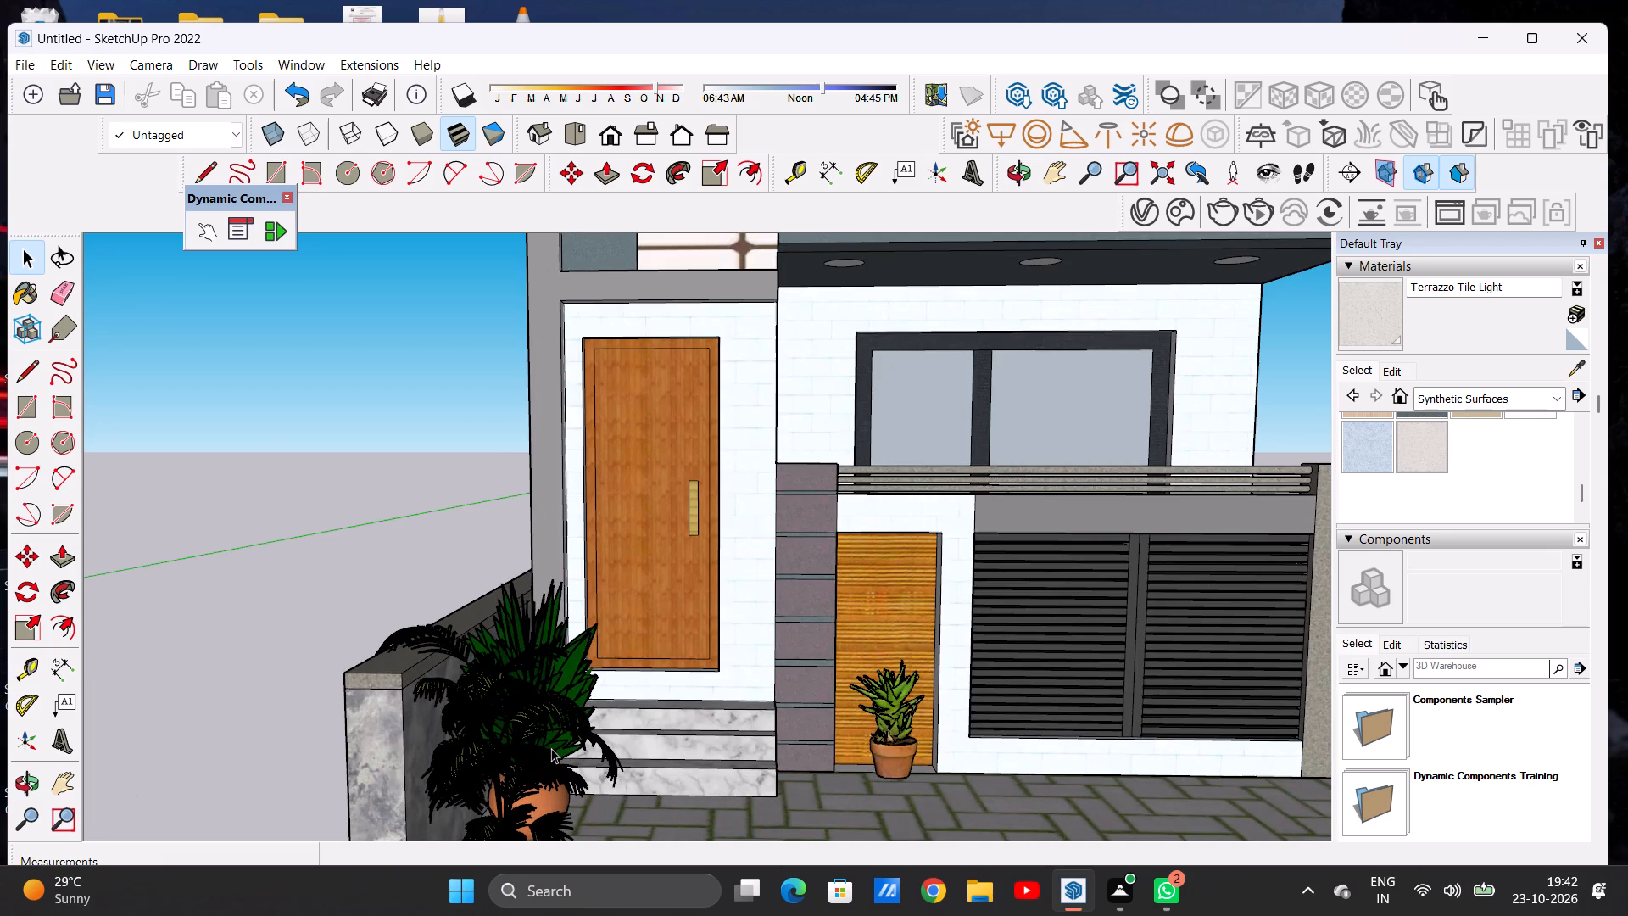
scroll(551, 748, "down", 6)
scroll(707, 751, "down", 14)
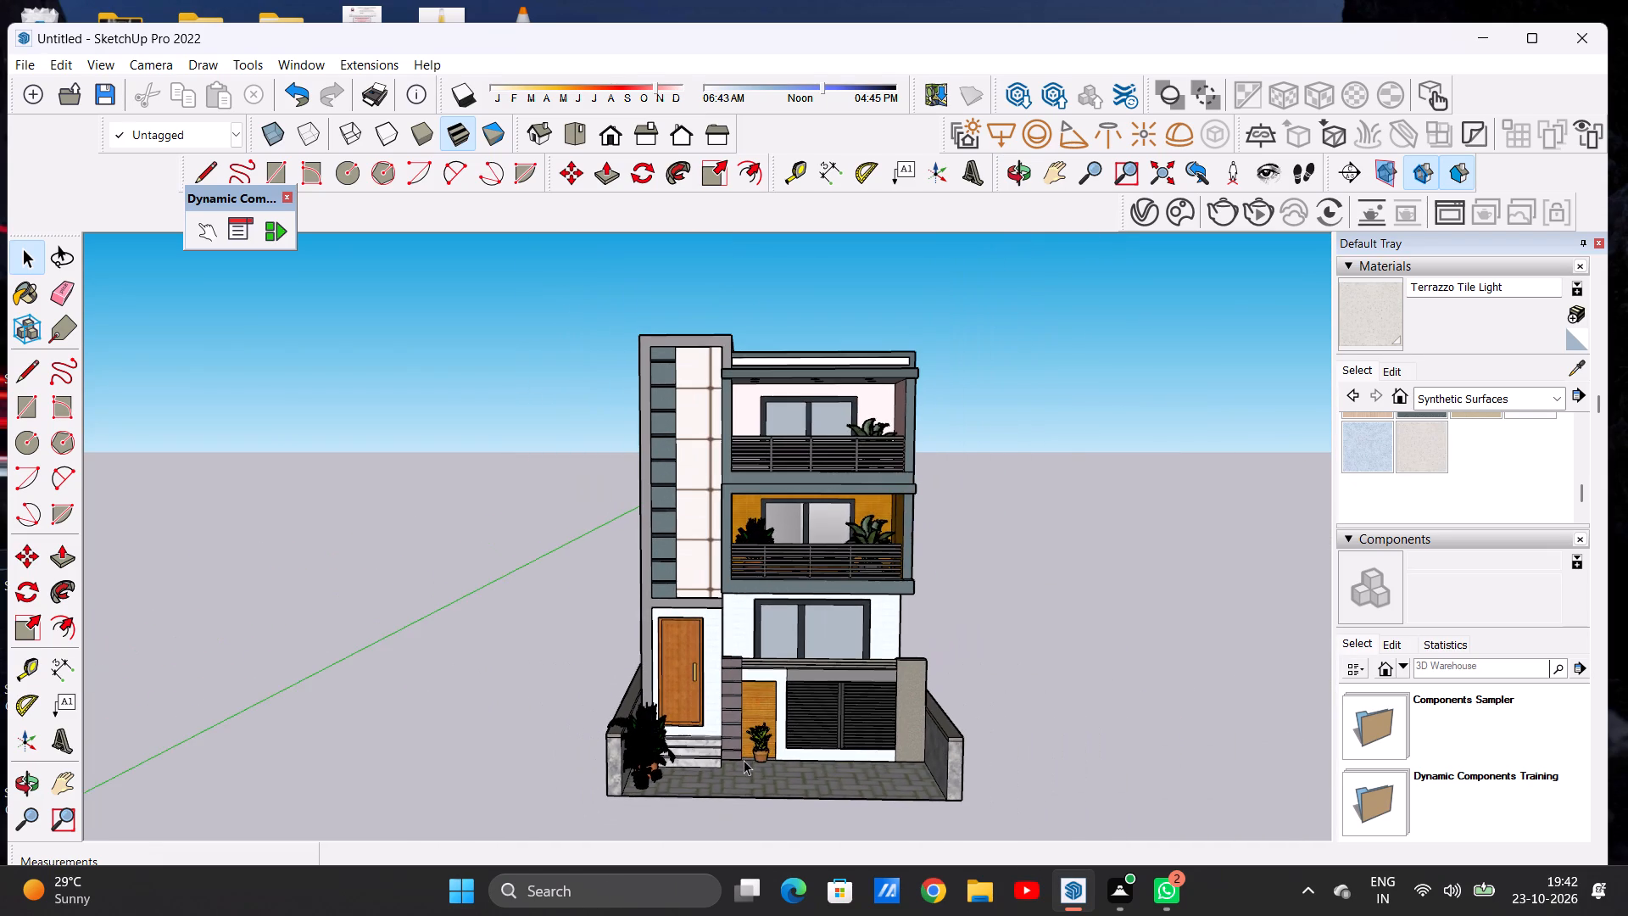
scroll(755, 764, "down", 2)
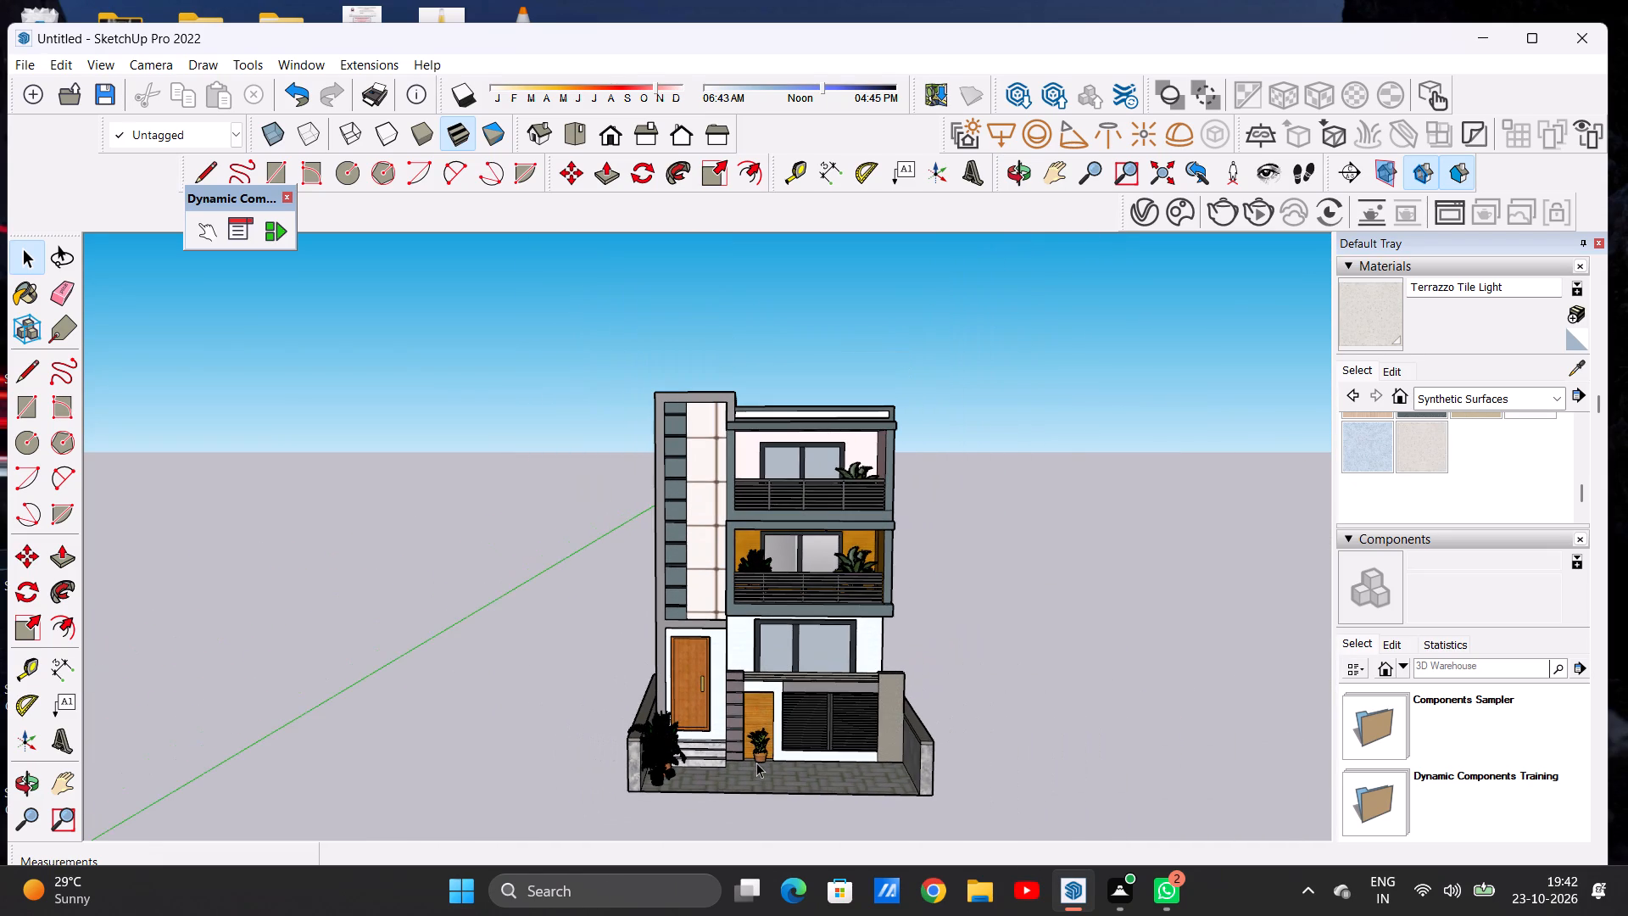
scroll(784, 505, "up", 1)
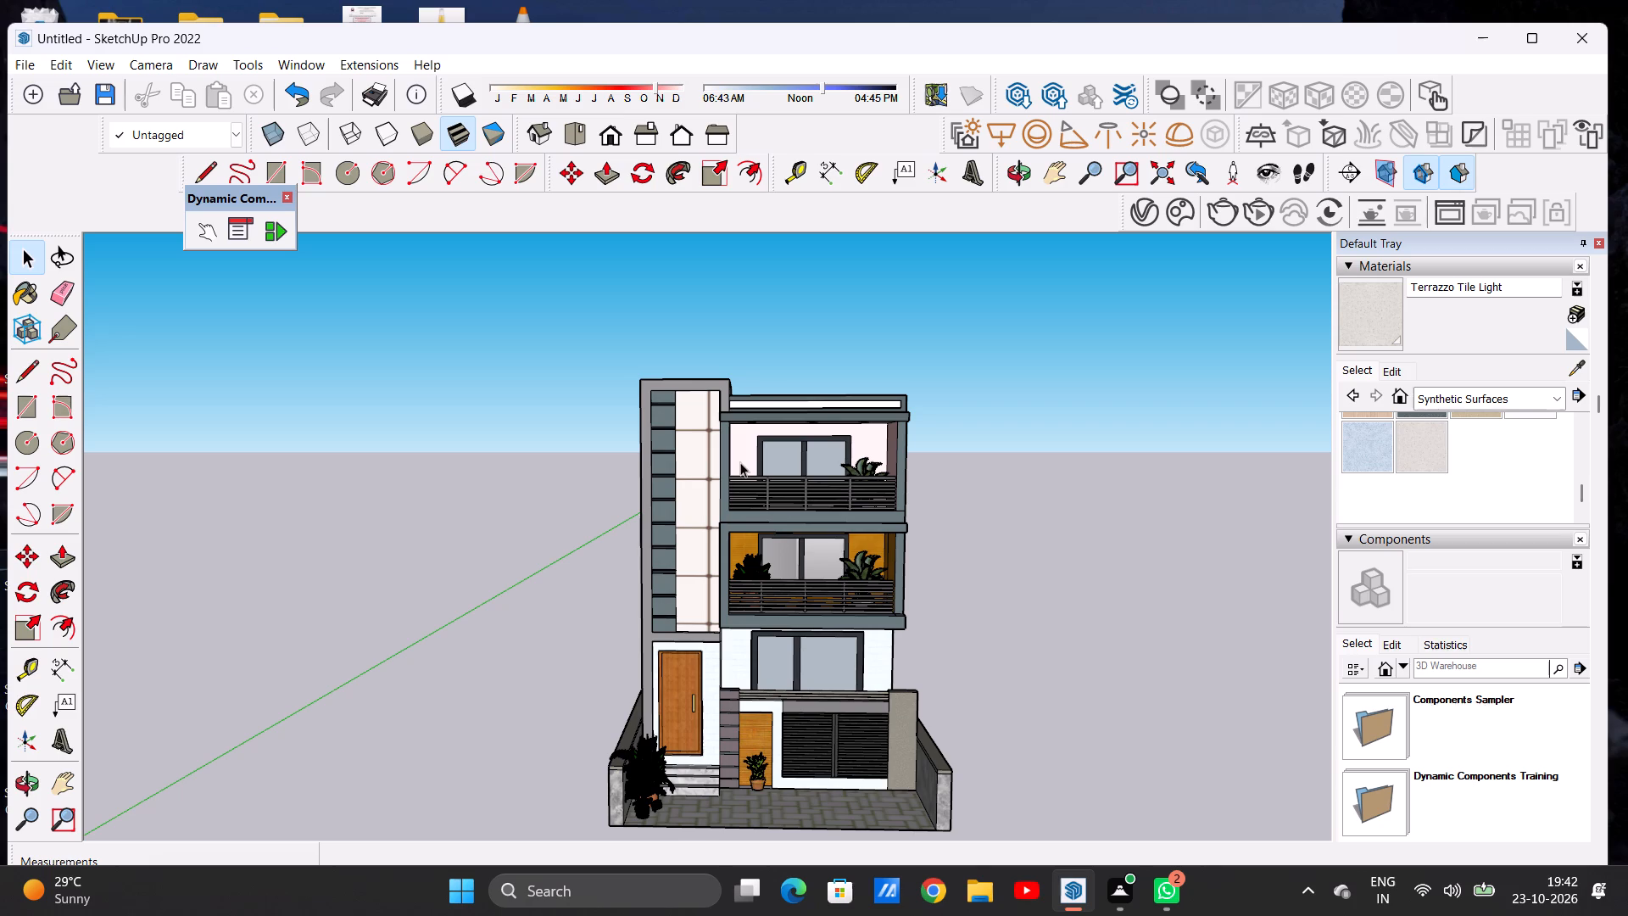
scroll(743, 460, "down", 11)
scroll(794, 539, "up", 12)
scroll(847, 577, "down", 1)
scroll(847, 577, "up", 4)
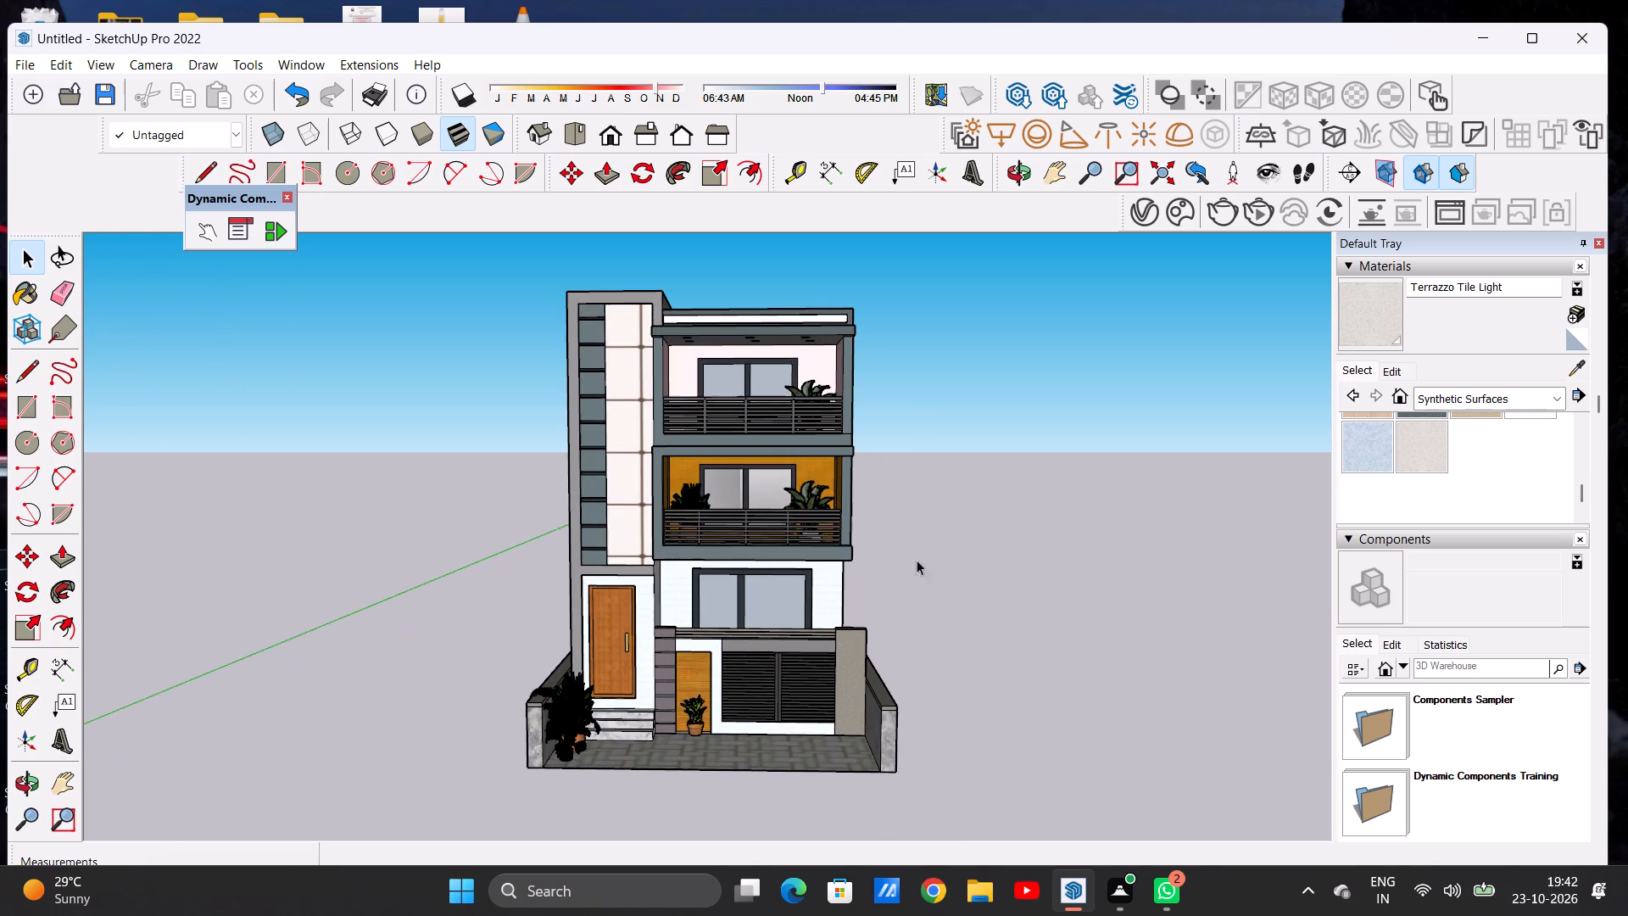
middle_click_drag(945, 561, 917, 524)
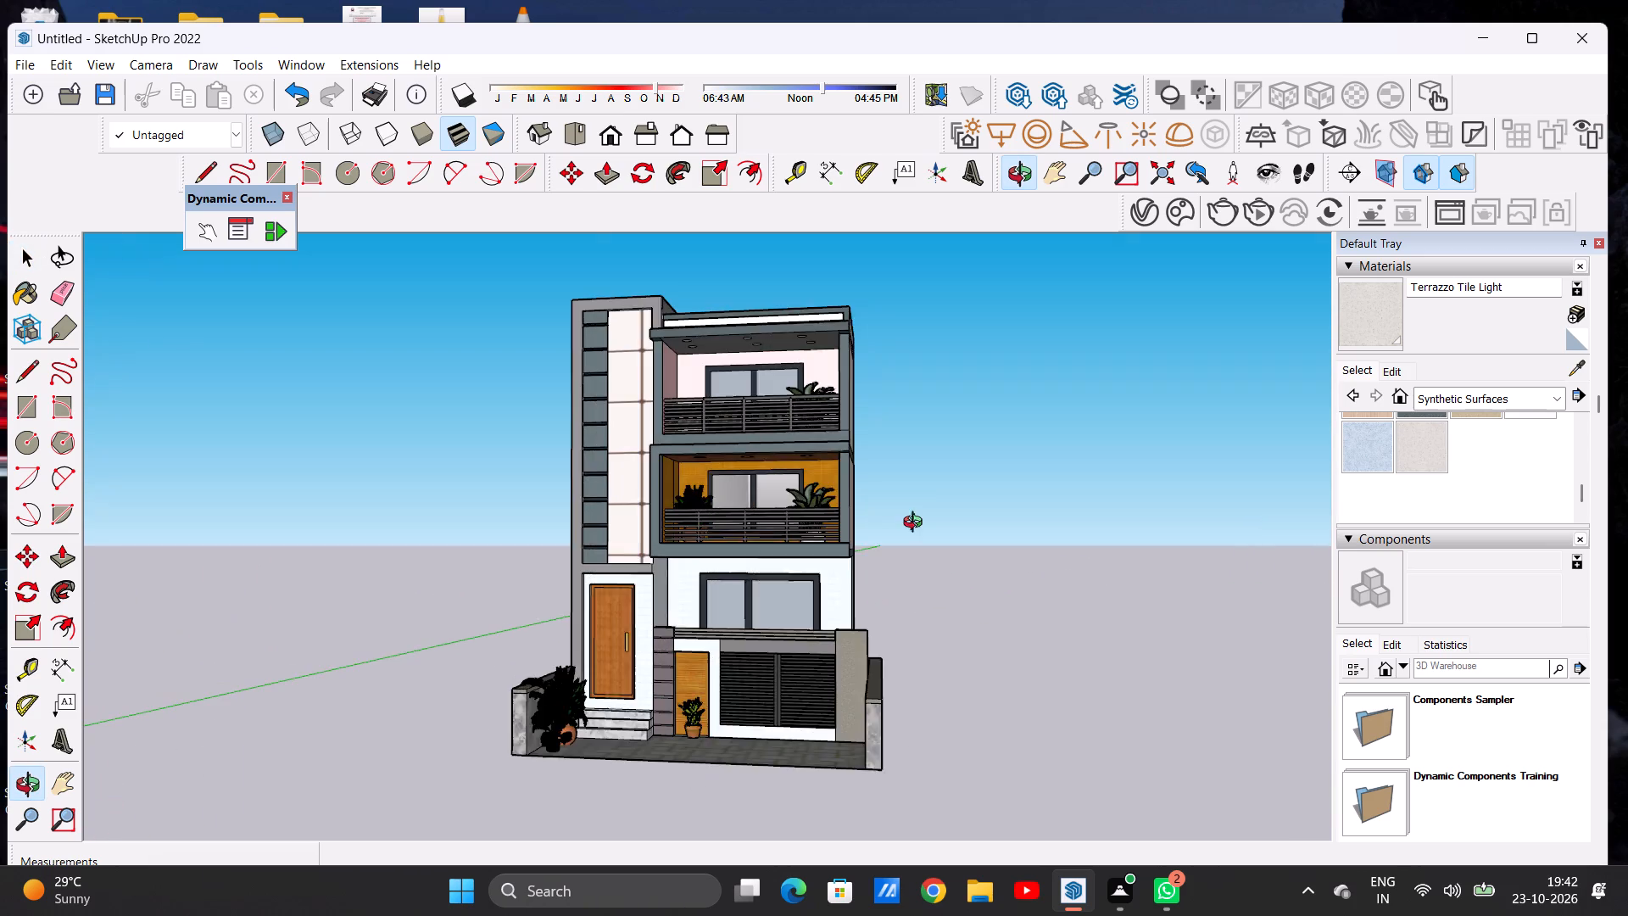
middle_click_drag(917, 524, 826, 524)
middle_click_drag(575, 551, 1001, 547)
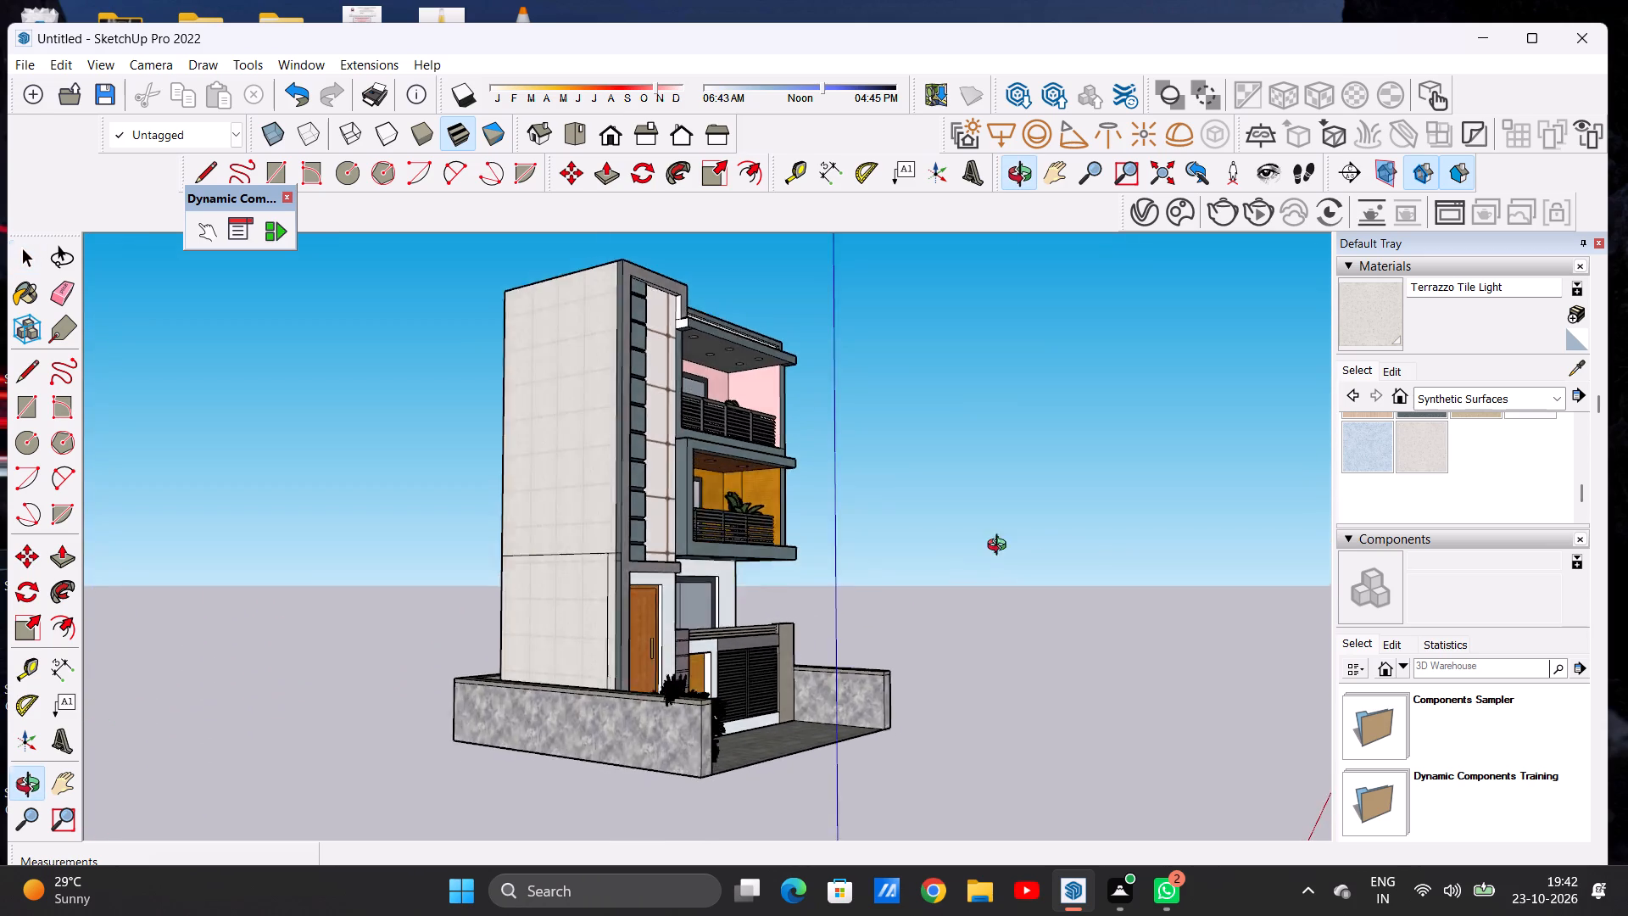
middle_click_drag(1001, 547, 628, 600)
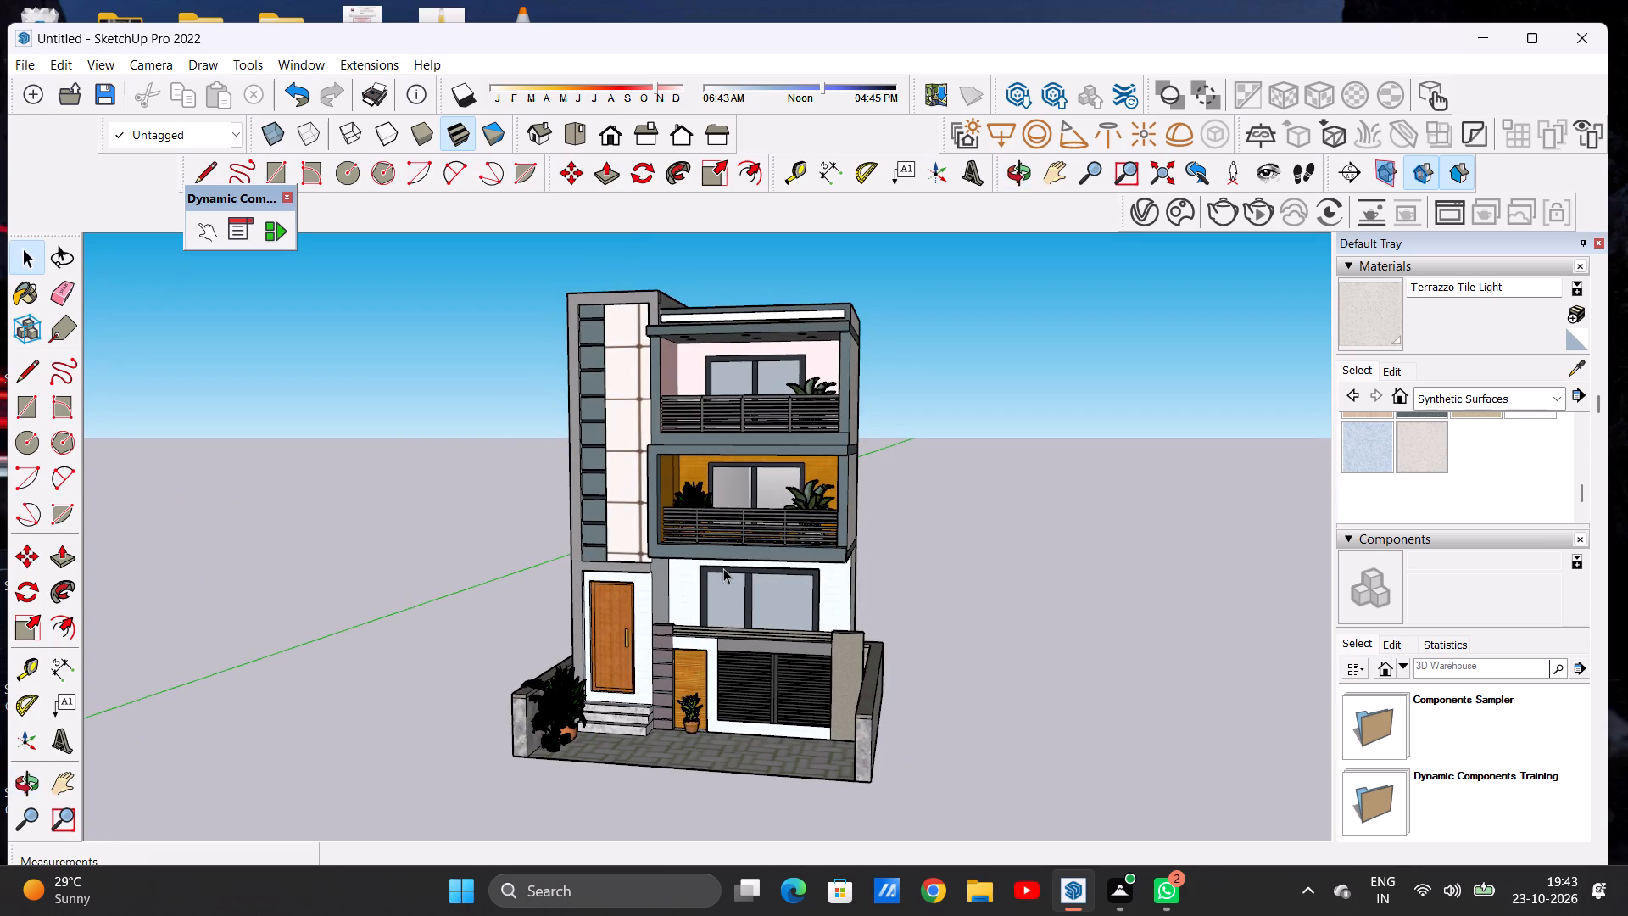
Save the model in the Documents folder as a SketchUp file named PLOT VILLA ELEVATION PDF.
key("ctrl+s")
key("BackSpace")
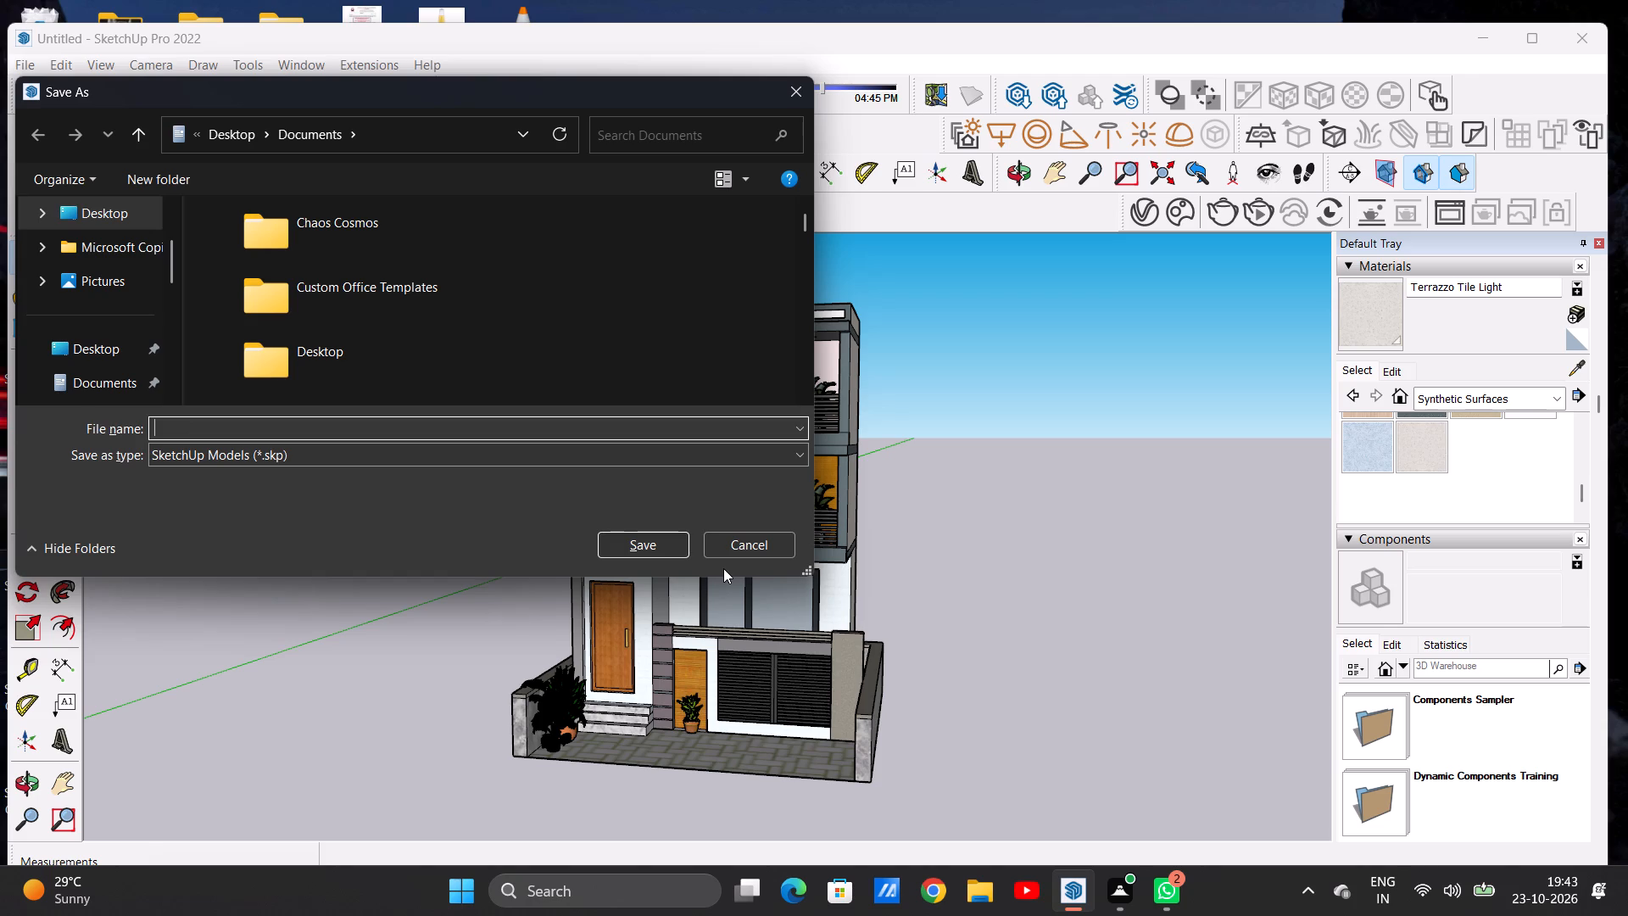
type("PLO")
key("t")
key("space")
type("E")
key("BackSpace")
key("BackSpace")
key("BackSpace")
key("BackSpace")
key("BackSpace")
key("BackSpace")
key("BackSpace")
key("BackSpace")
key("BackSpace")
key("BackSpace")
key("BackSpace")
type("PLOT")
key("space")
type("ELEVATION")
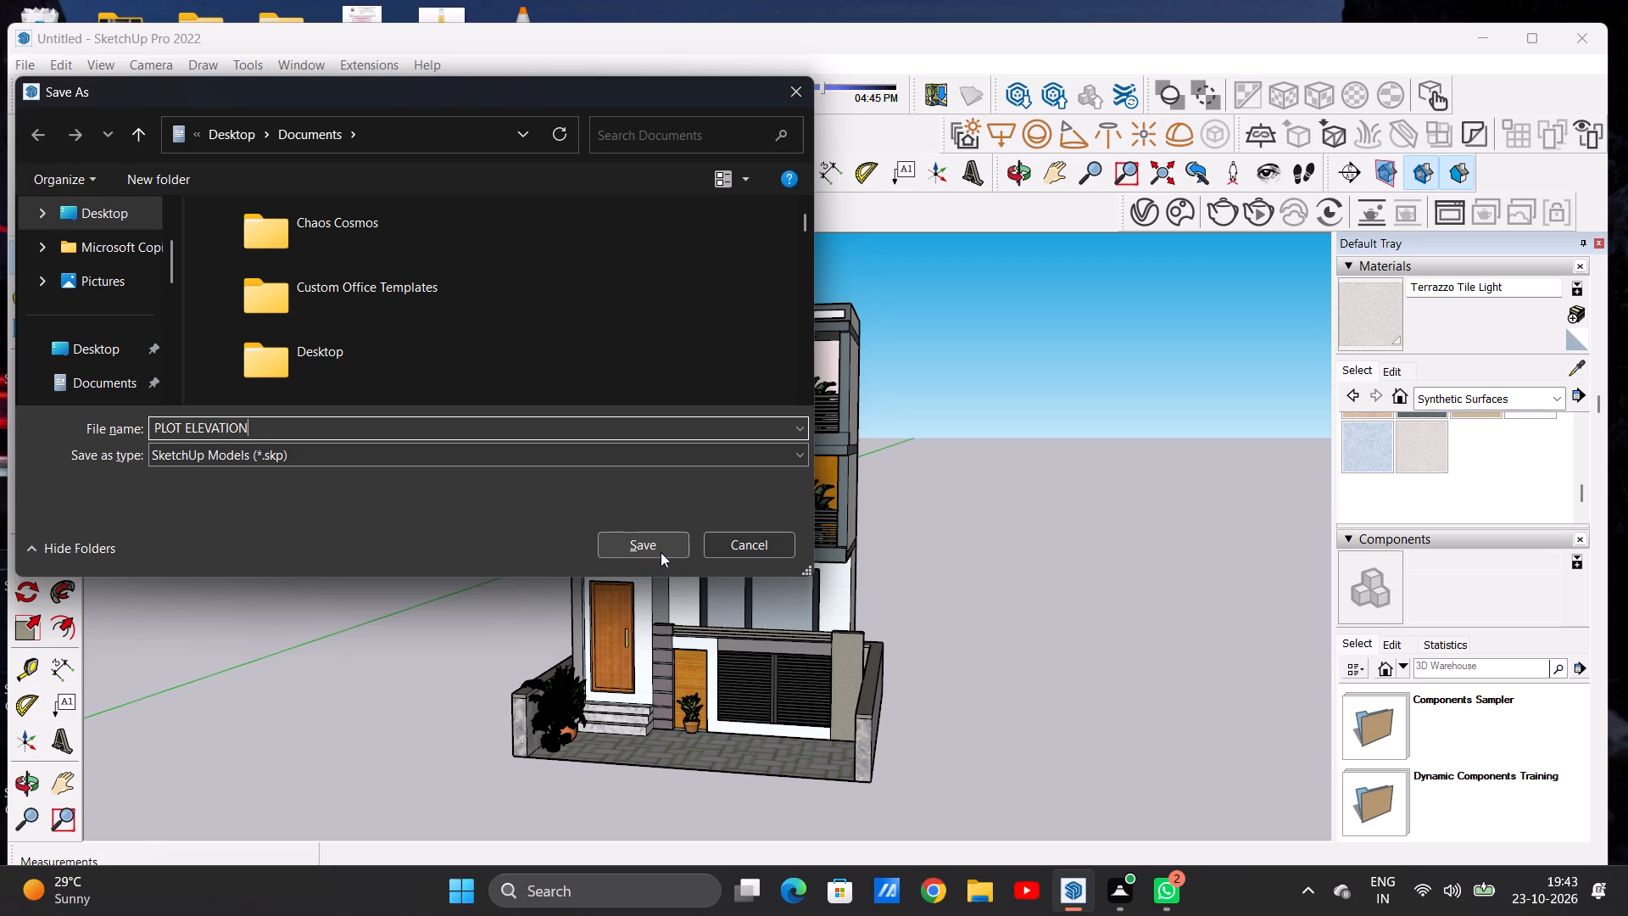
key("BackSpace")
key("BackSpace")
key("BackSpace")
key("BackSpace")
key("BackSpace")
key("BackSpace")
key("BackSpace")
key("BackSpace")
key("BackSpace")
type("VILLA")
key("space")
type("ELEVATION")
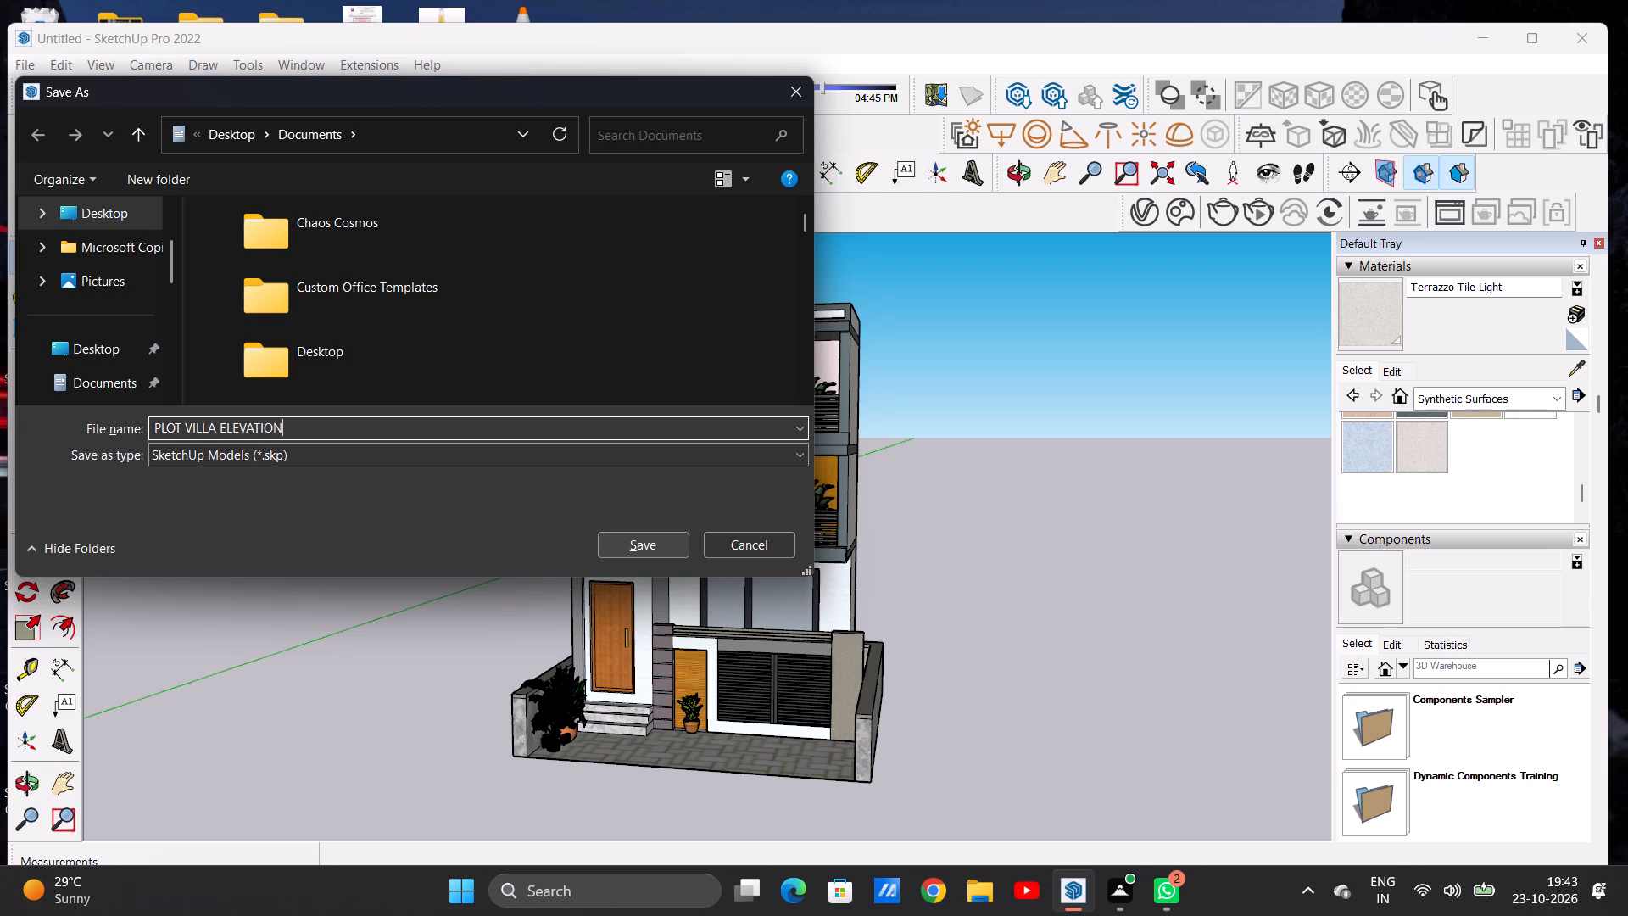
key("space")
type("PDF")
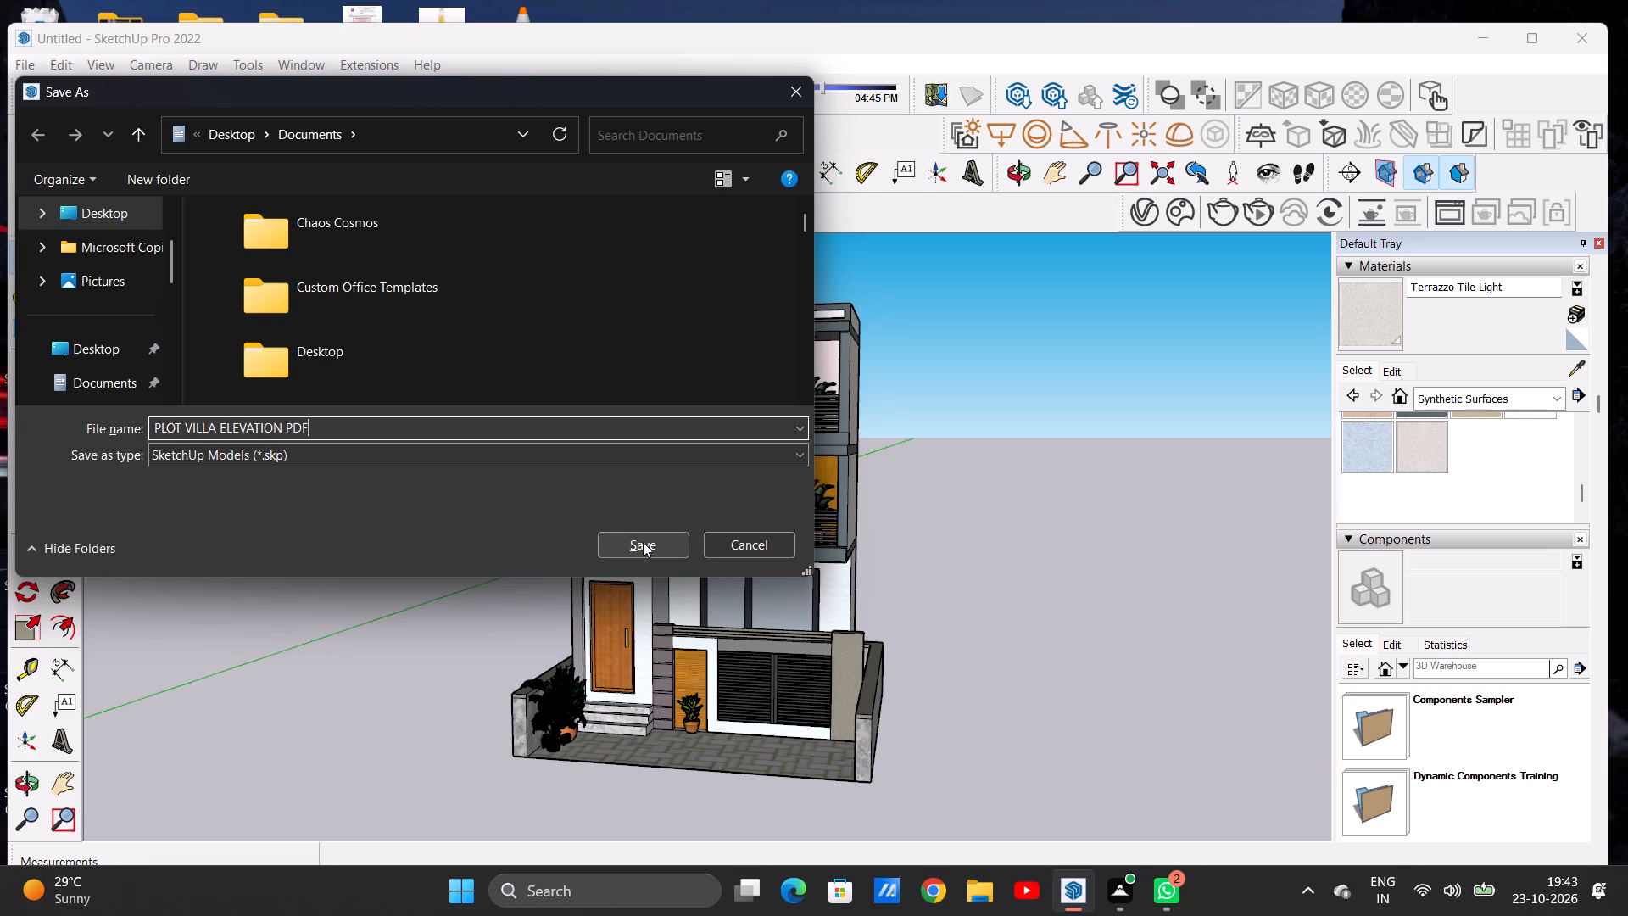
left_click(643, 542)
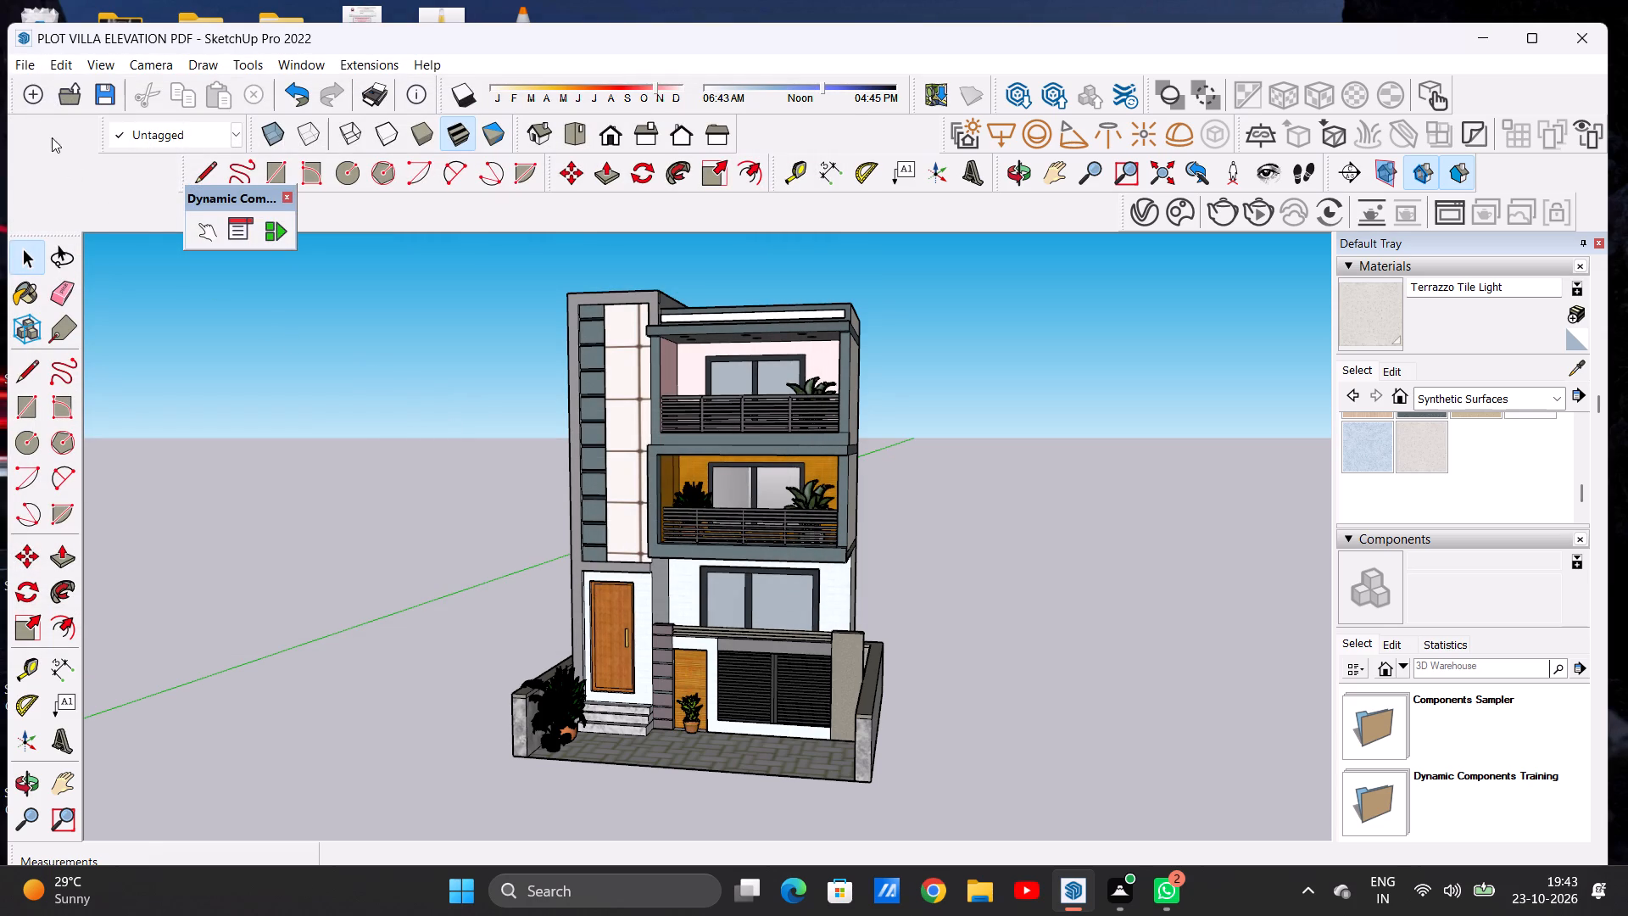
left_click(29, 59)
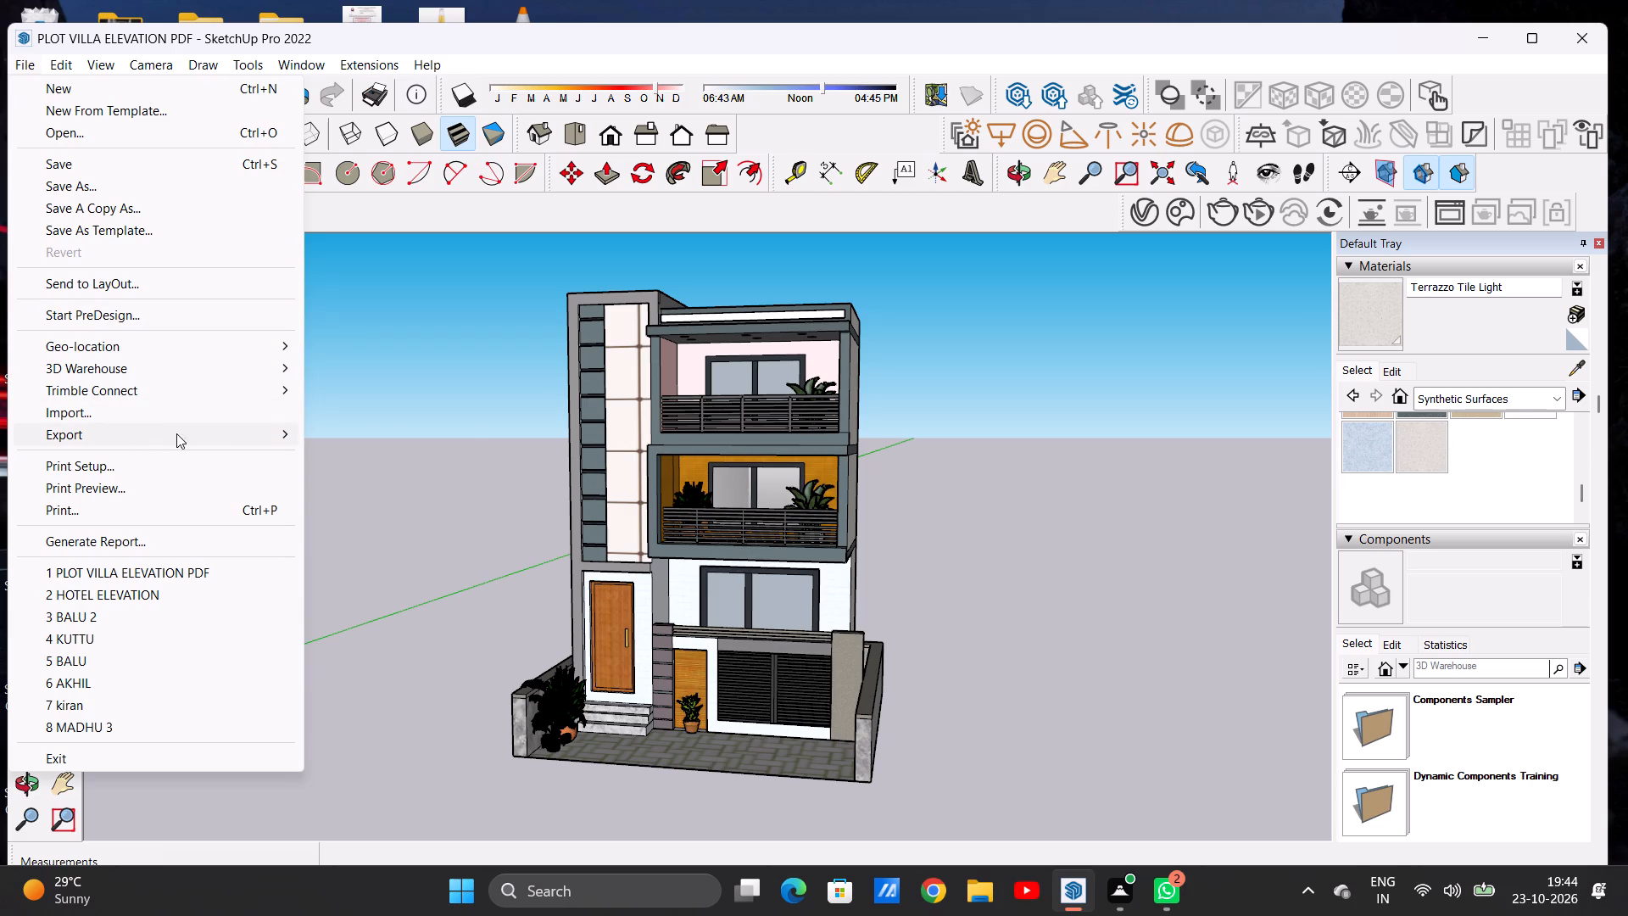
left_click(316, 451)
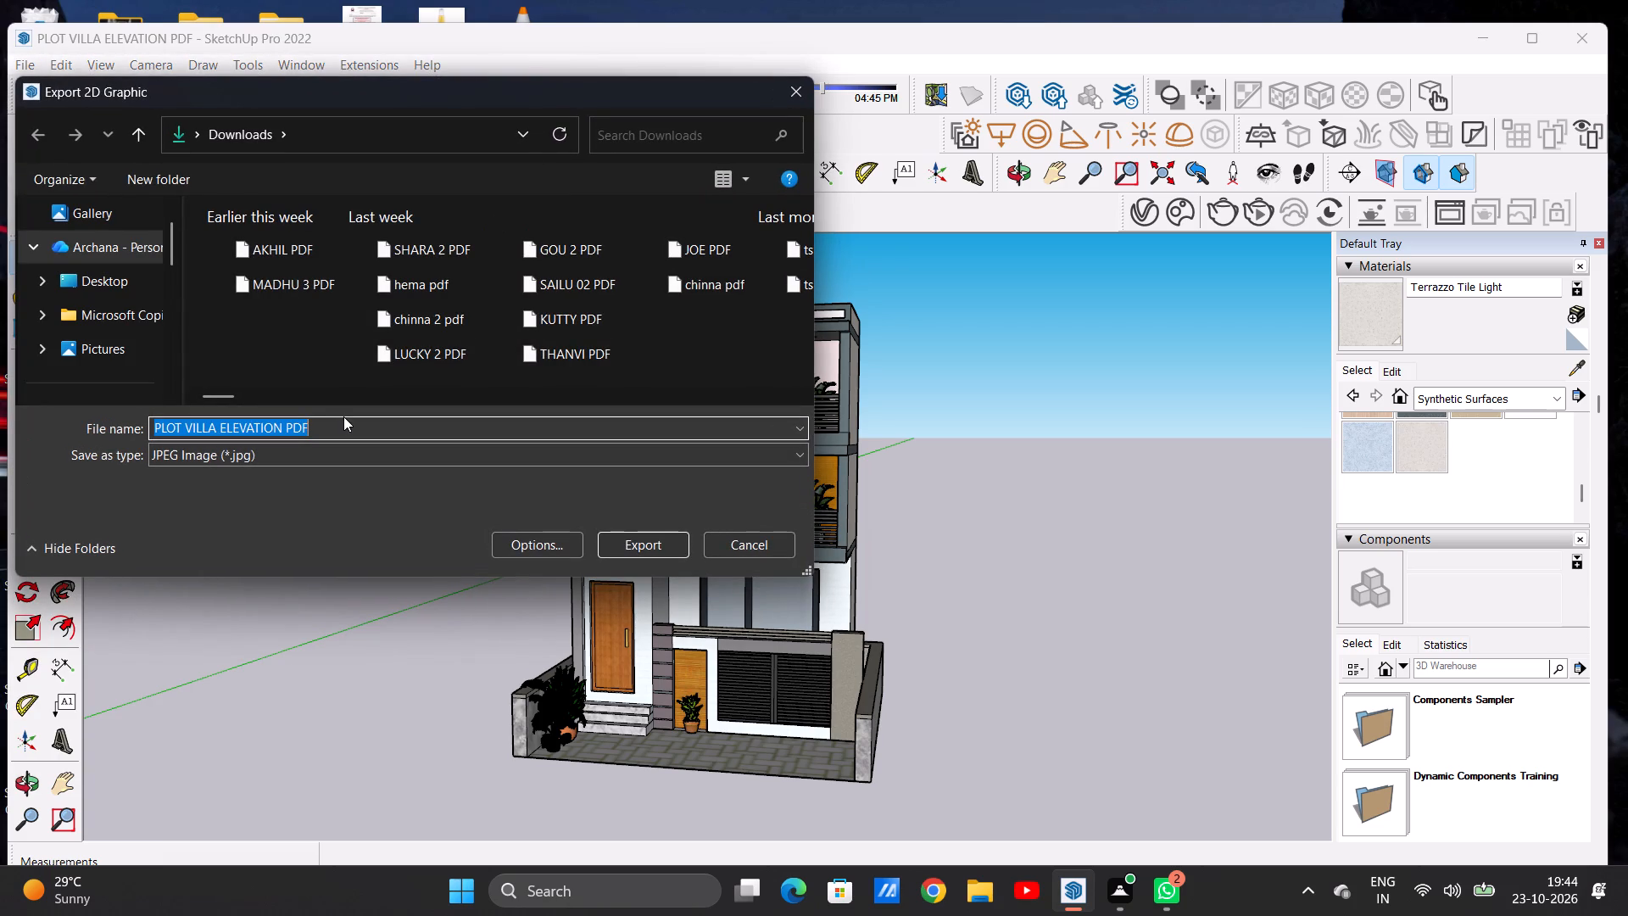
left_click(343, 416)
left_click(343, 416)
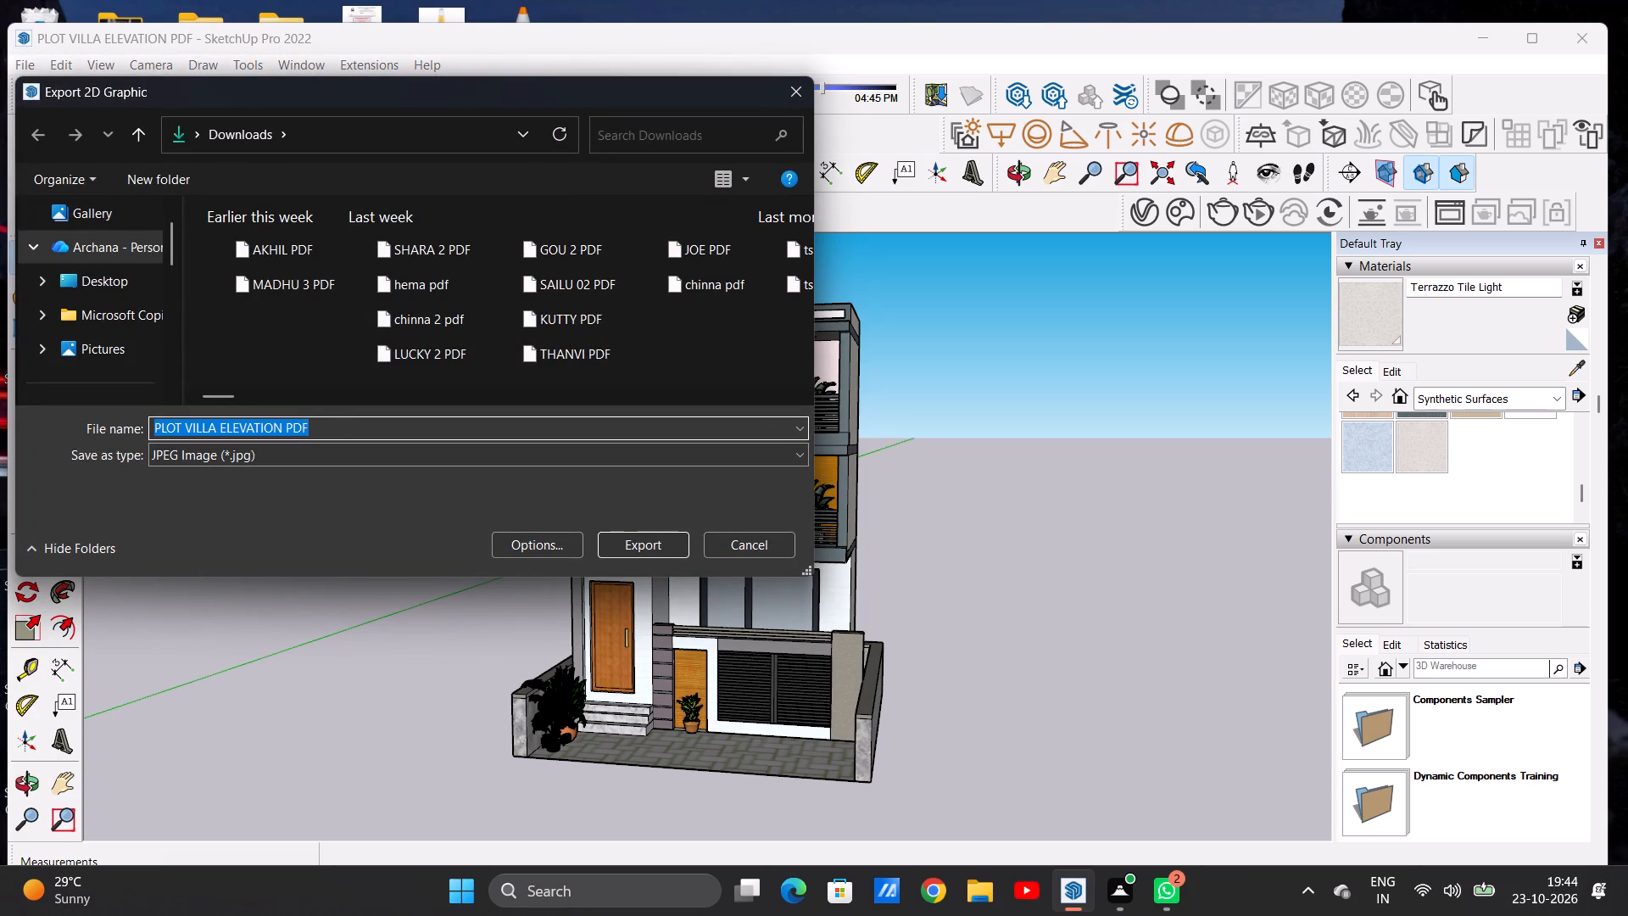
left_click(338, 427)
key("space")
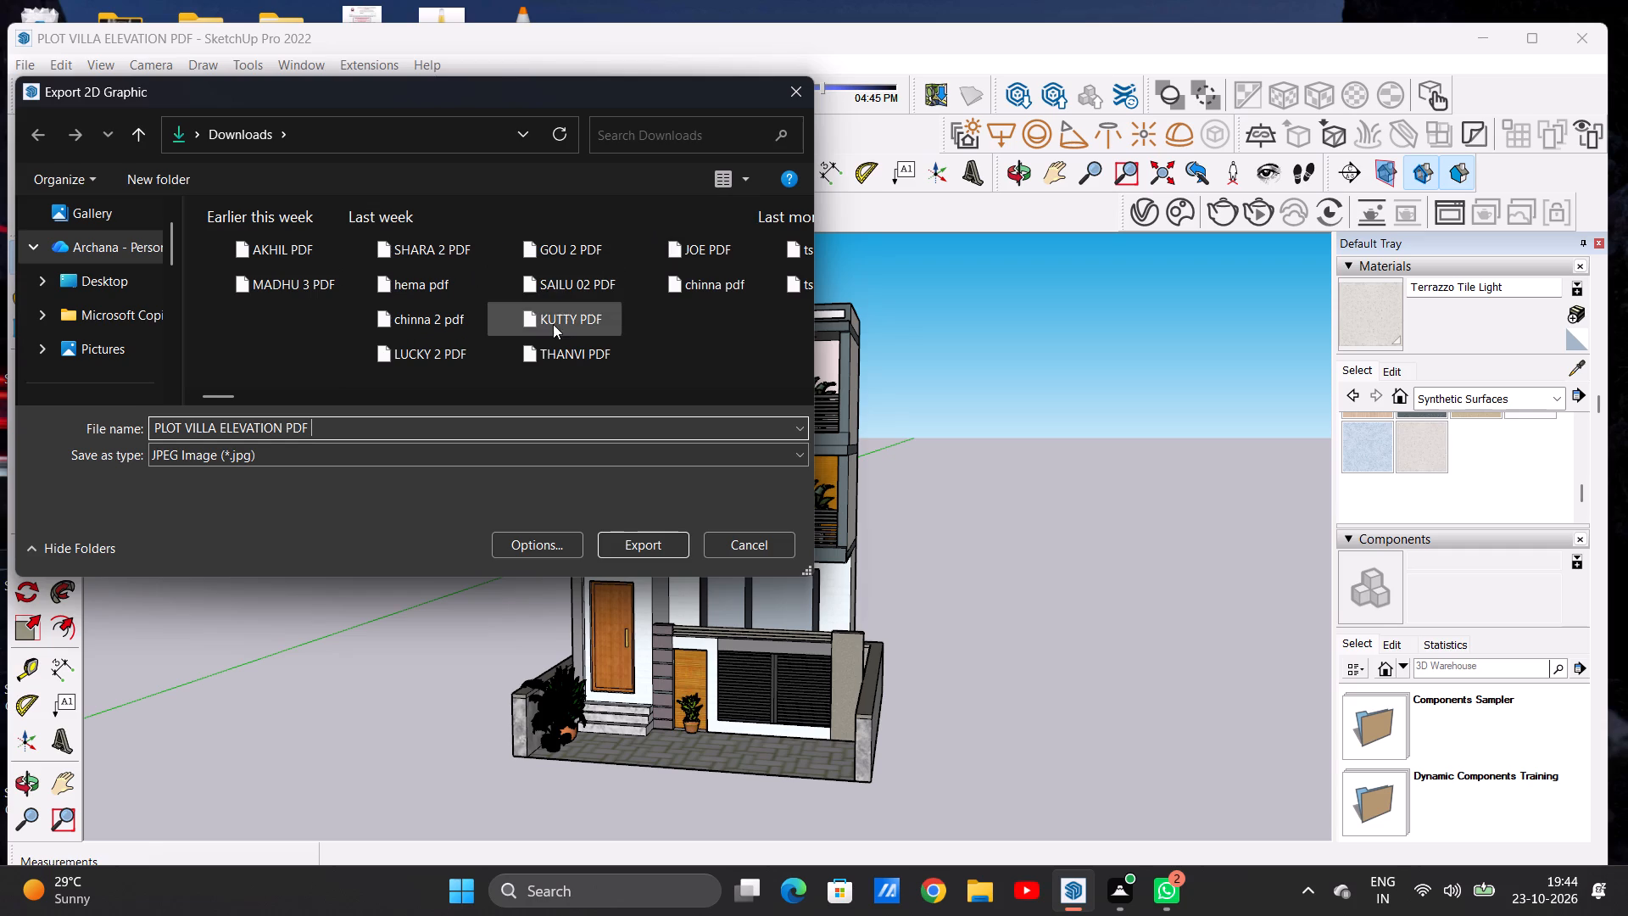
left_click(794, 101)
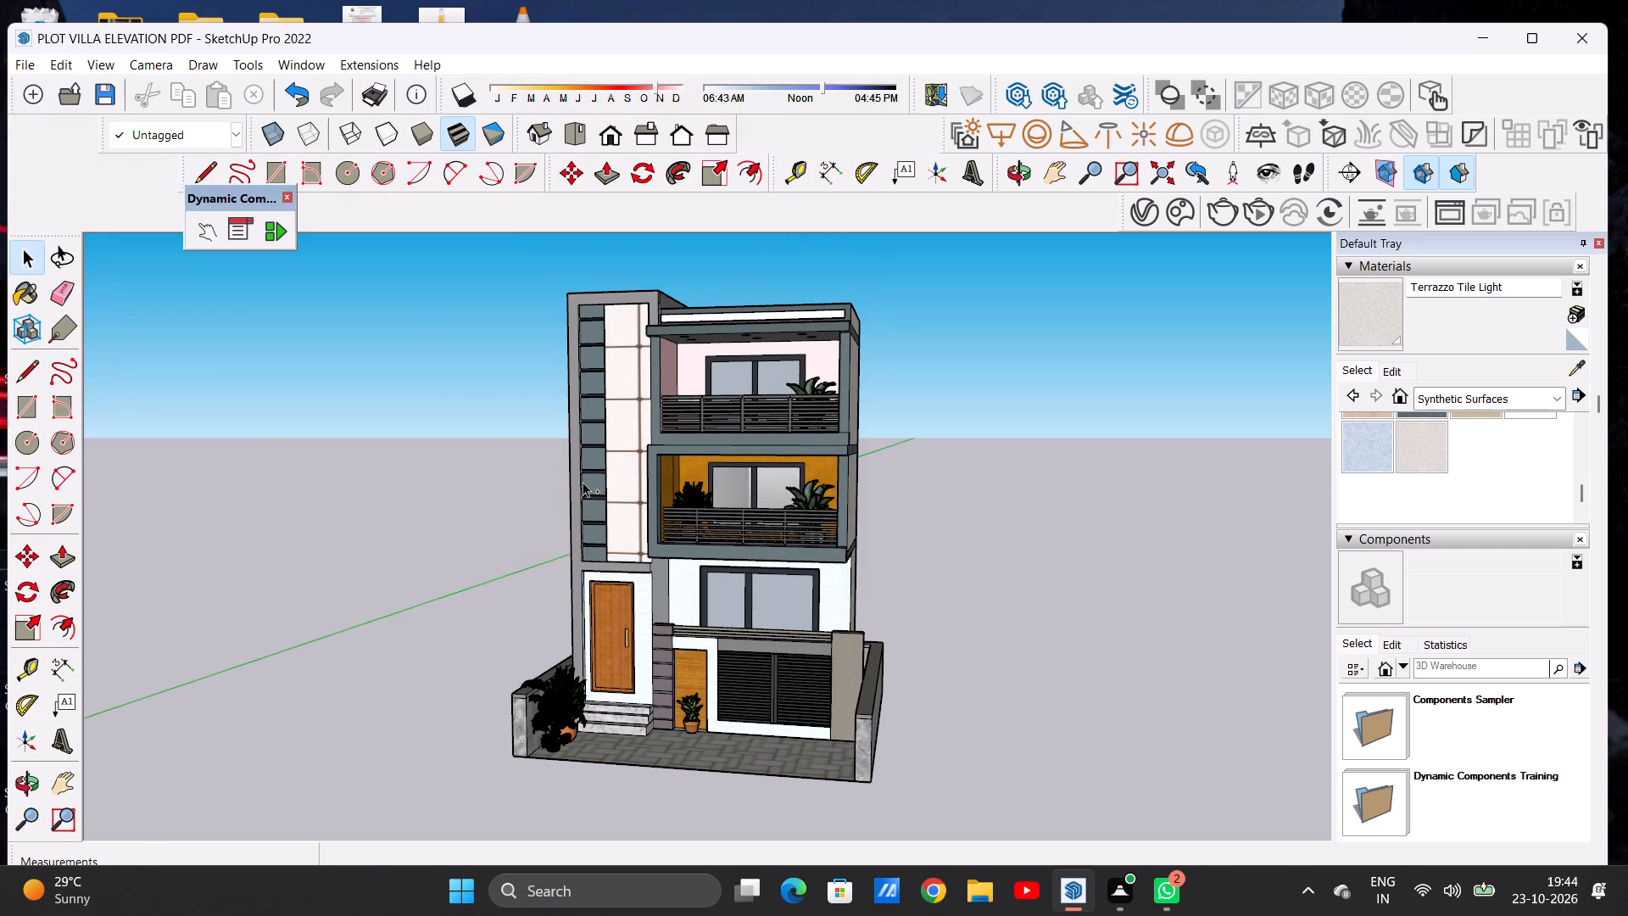
Save the model under the new name PLOT VILLA ELEVATION as a SketchUp file in the Documents folder.
key("ctrl+s")
left_click(23, 63)
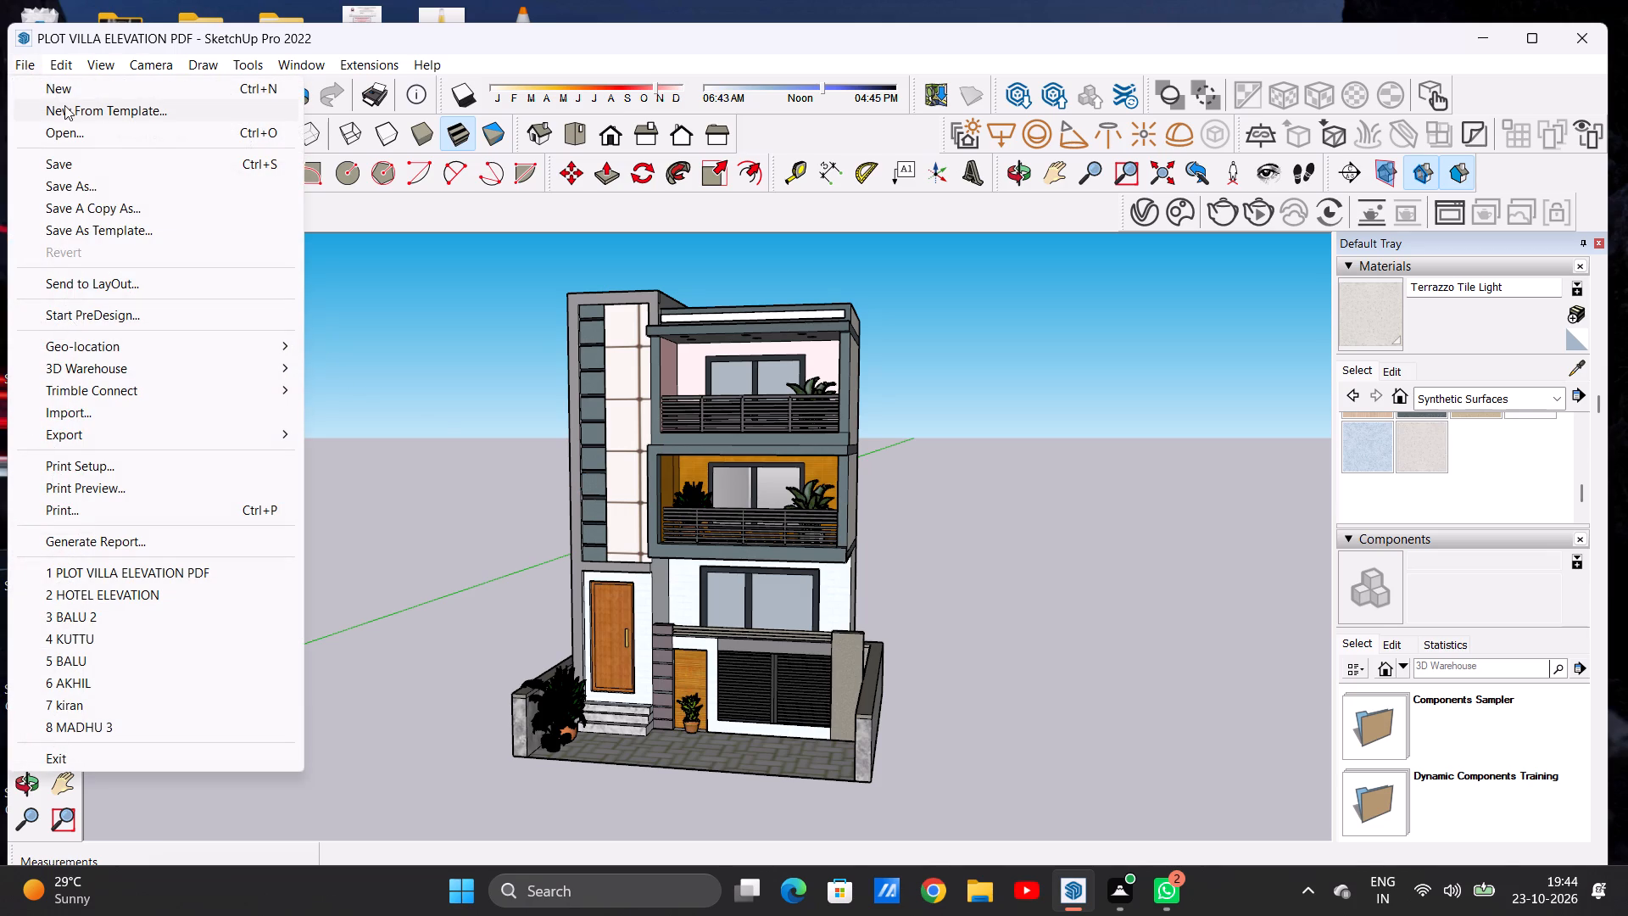
left_click(79, 193)
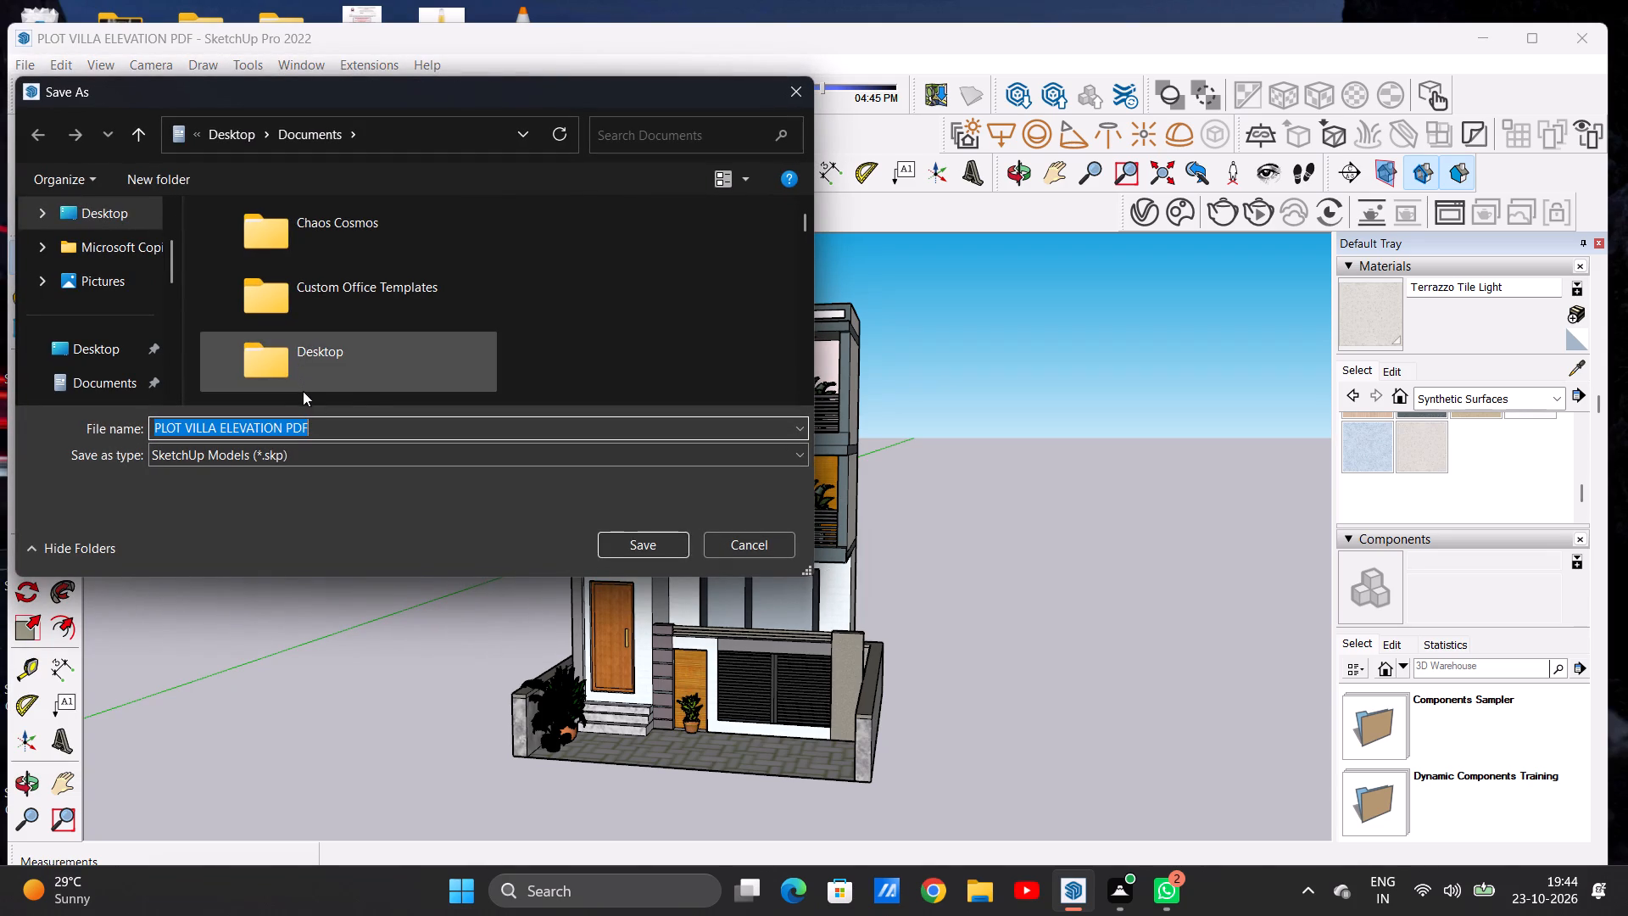
left_click(324, 422)
key("BackSpace")
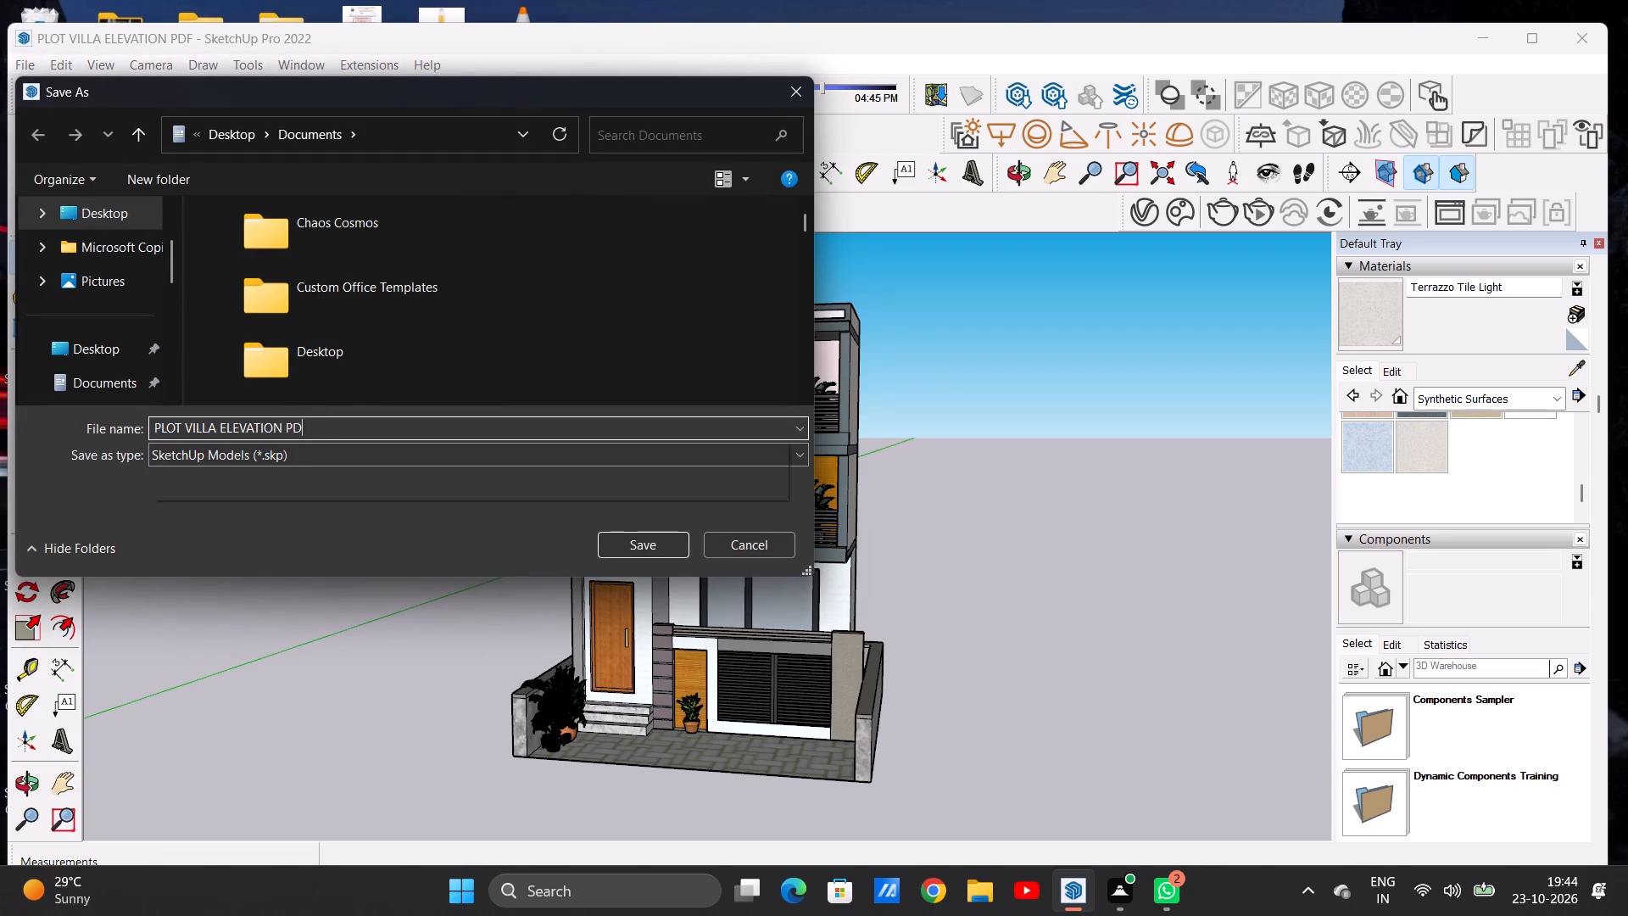
key("BackSpace")
key("BackSpace")
key("BackSpace")
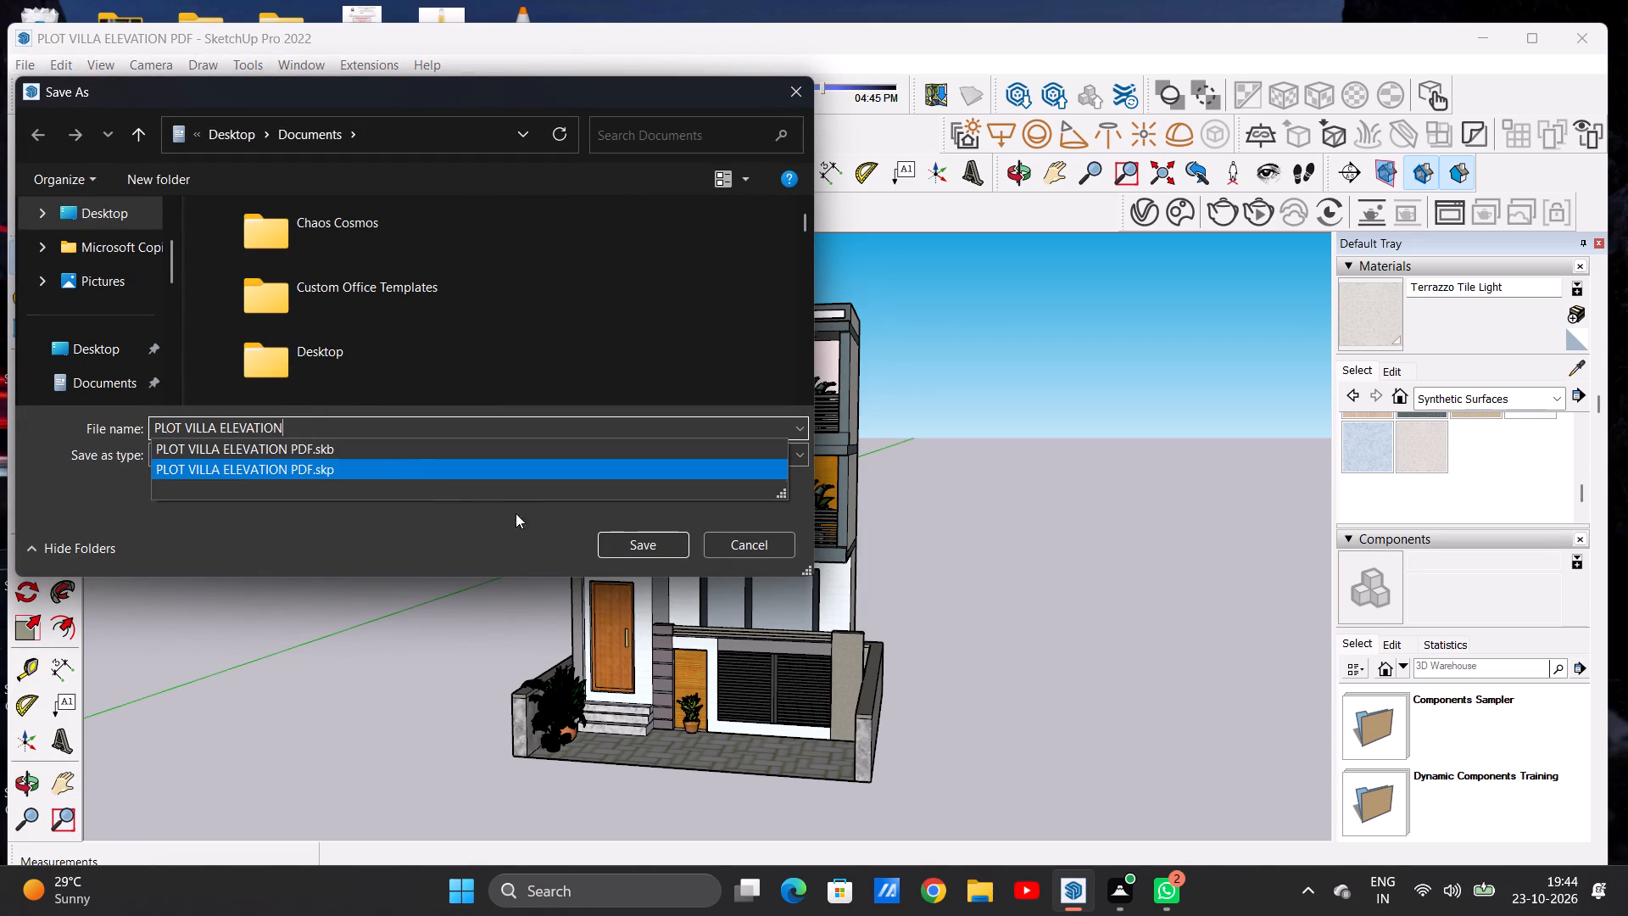
left_click(523, 418)
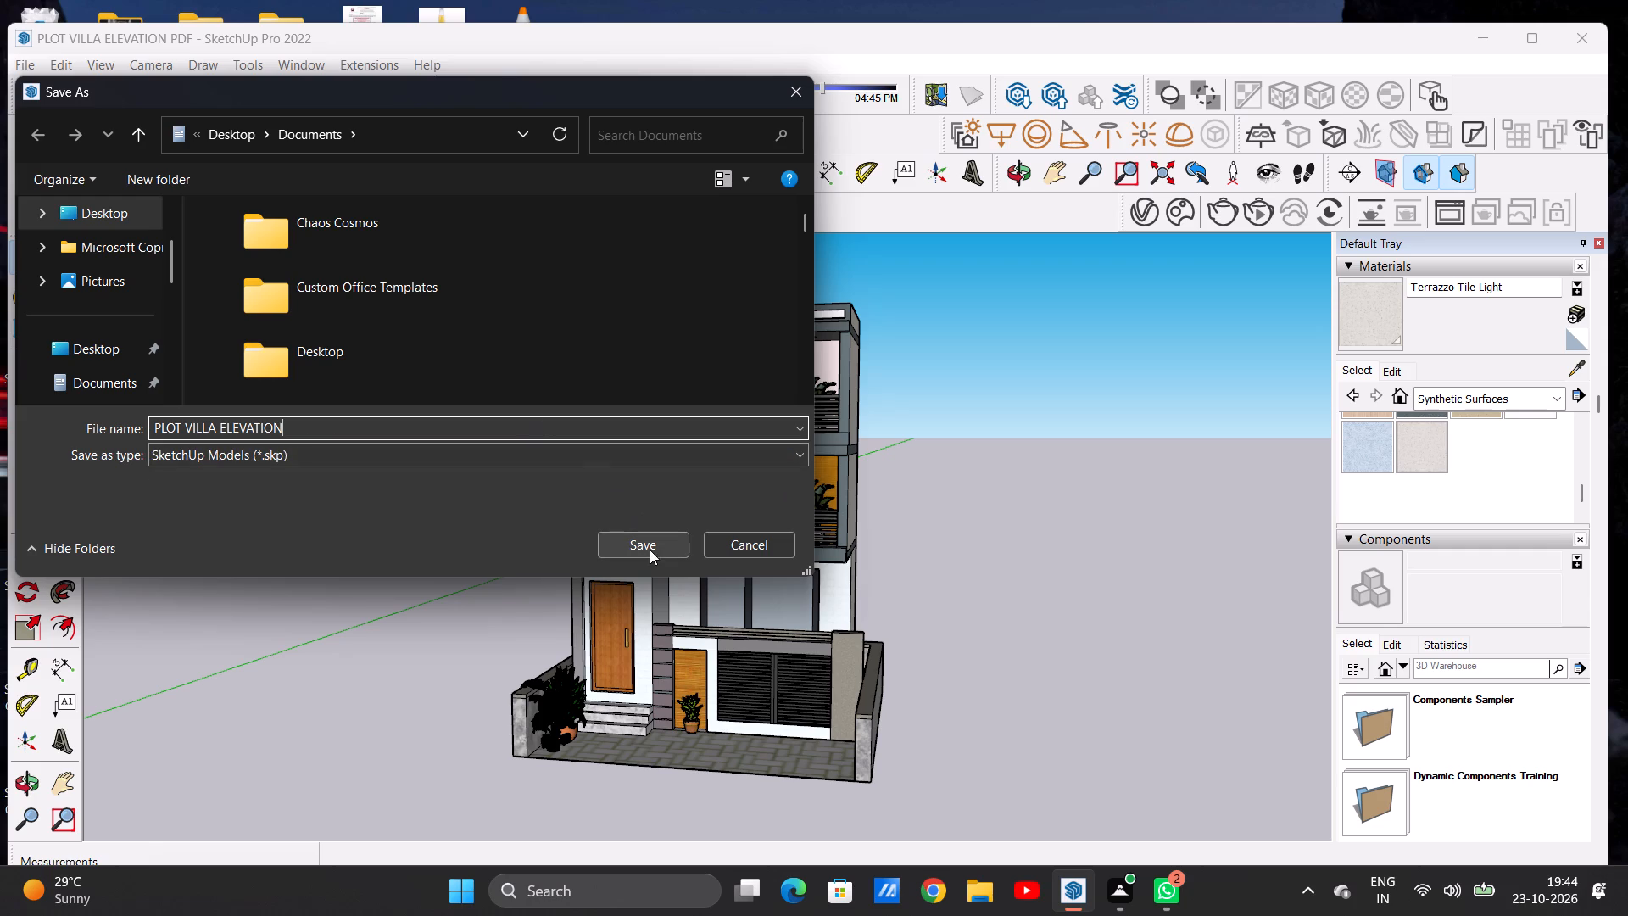
left_click(650, 548)
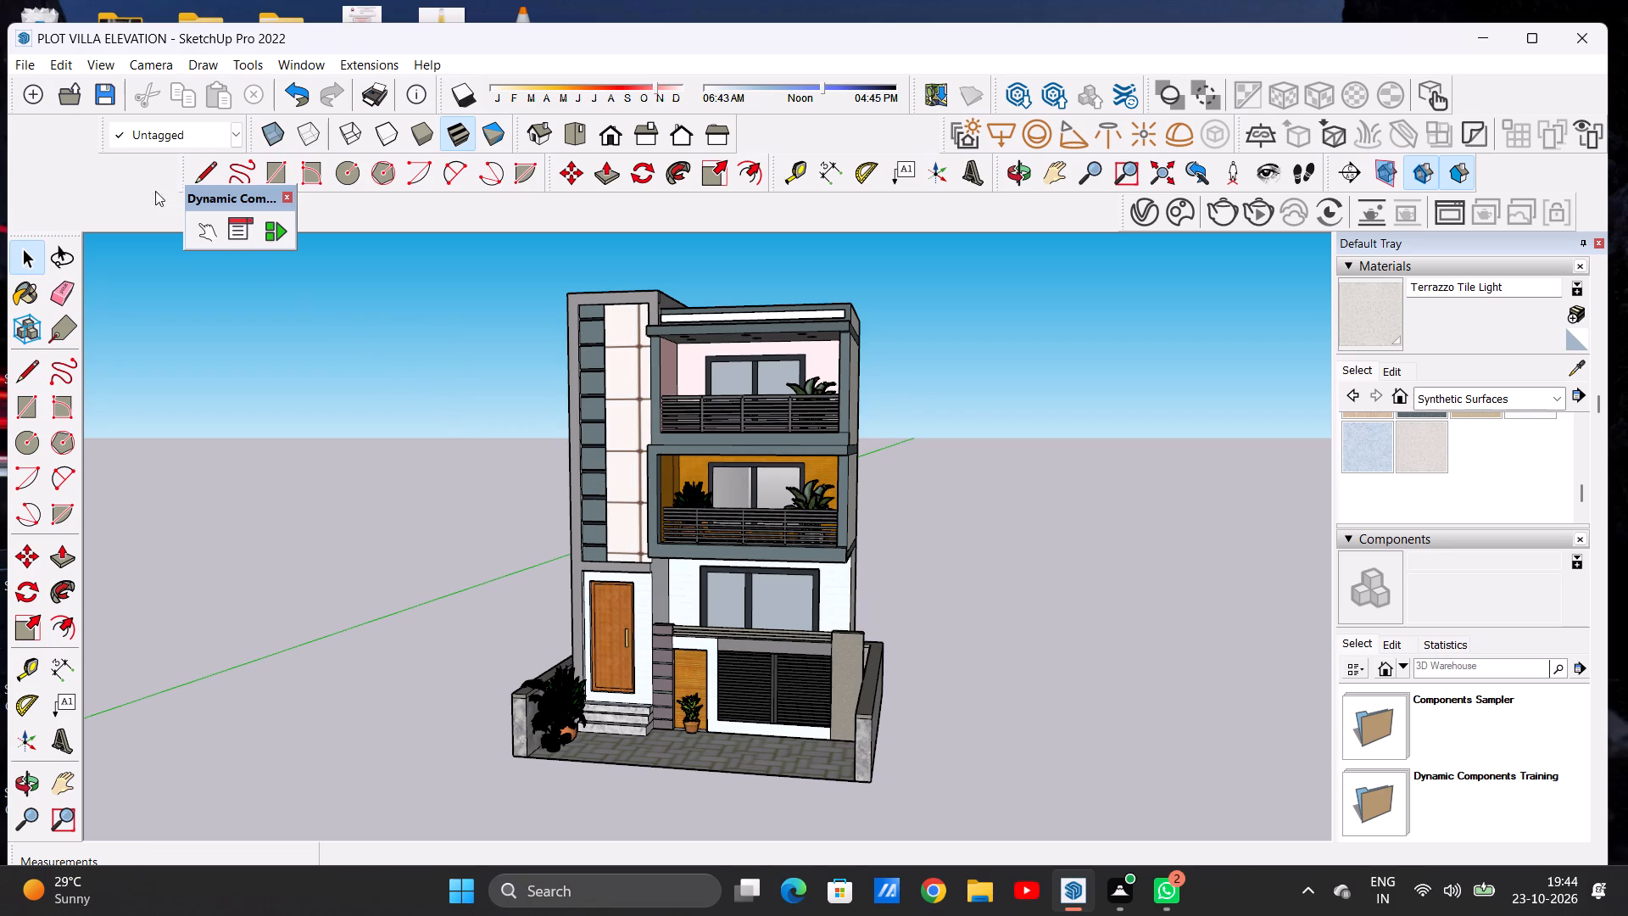
Export the current villa view as a 2D JPEG image named PLOT VILLA ELEVATION PDF in the Downloads folder.
left_click(23, 71)
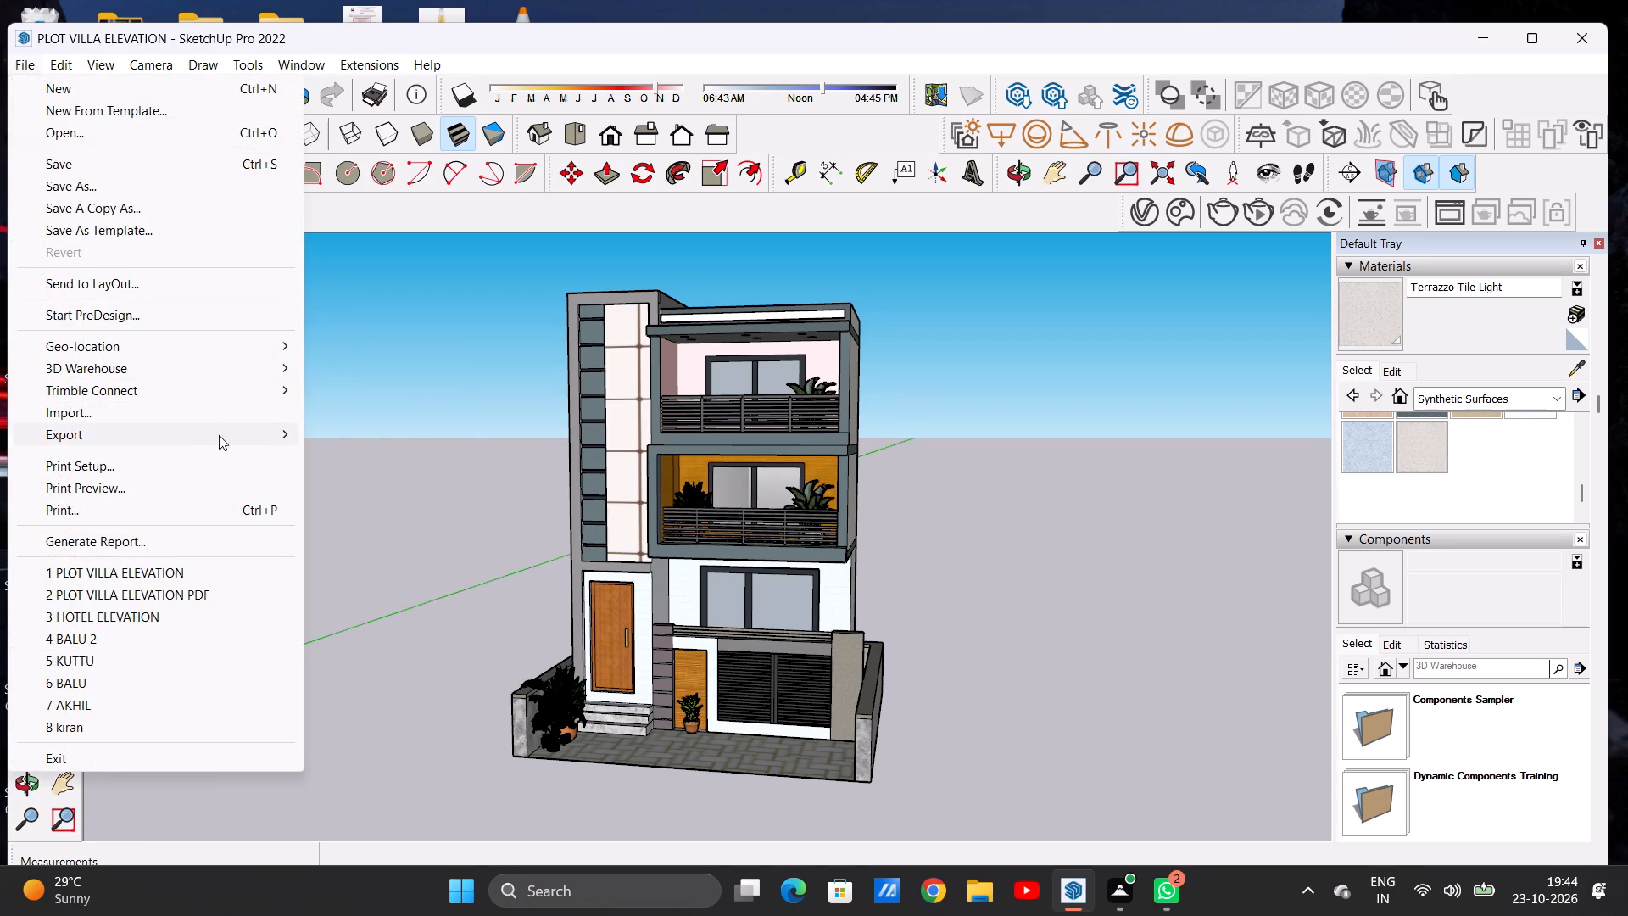
left_click(334, 455)
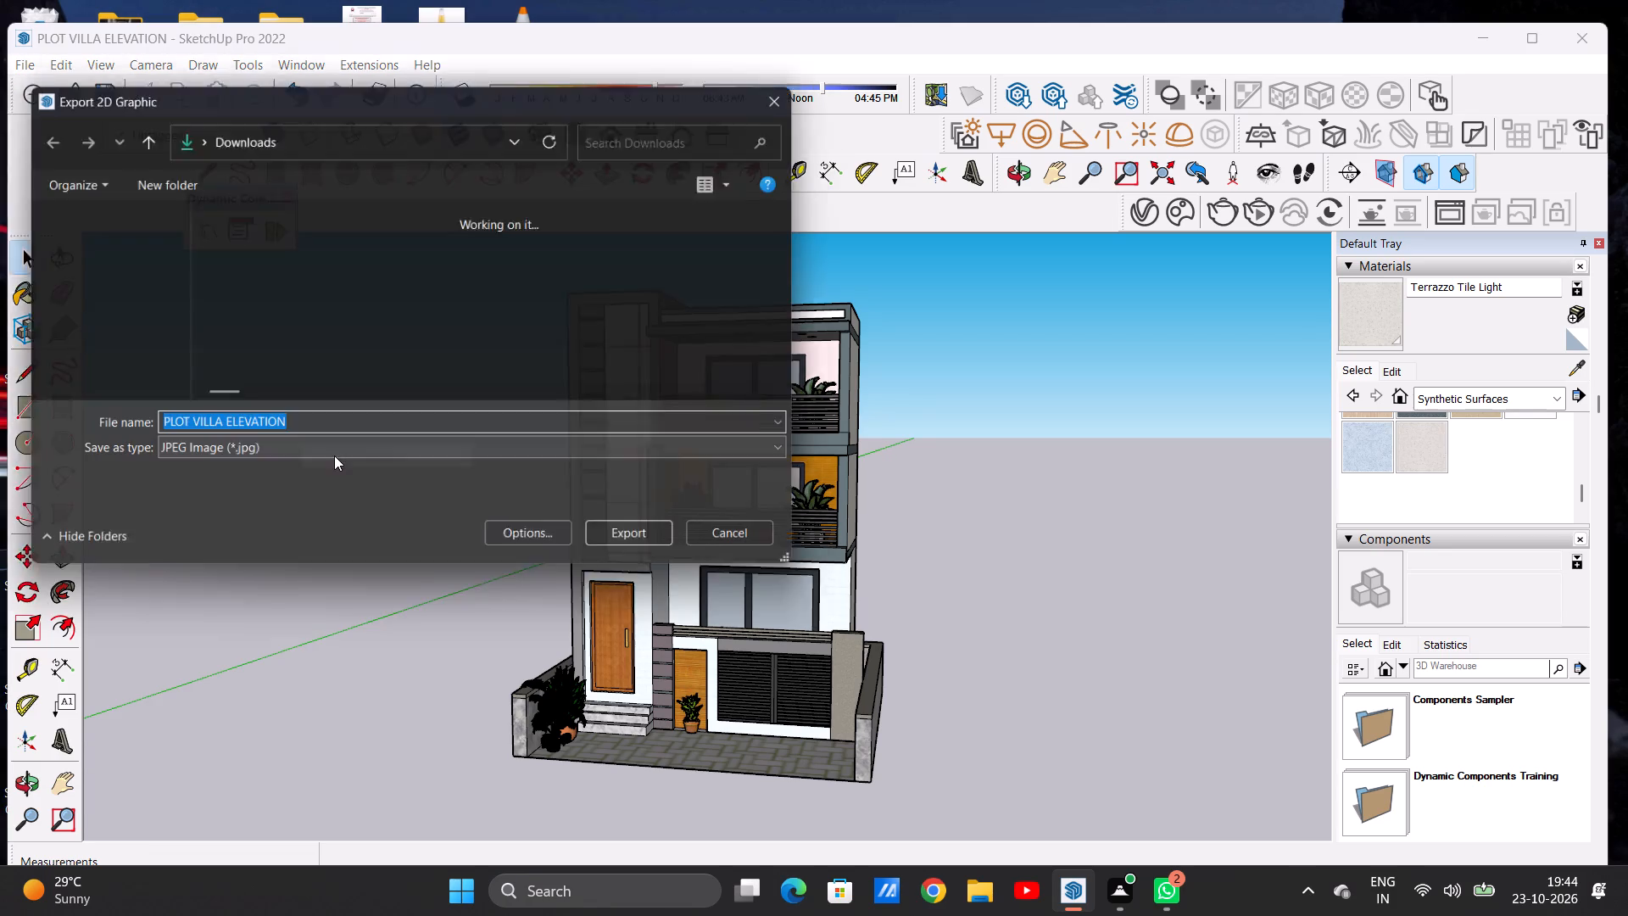
left_click(354, 427)
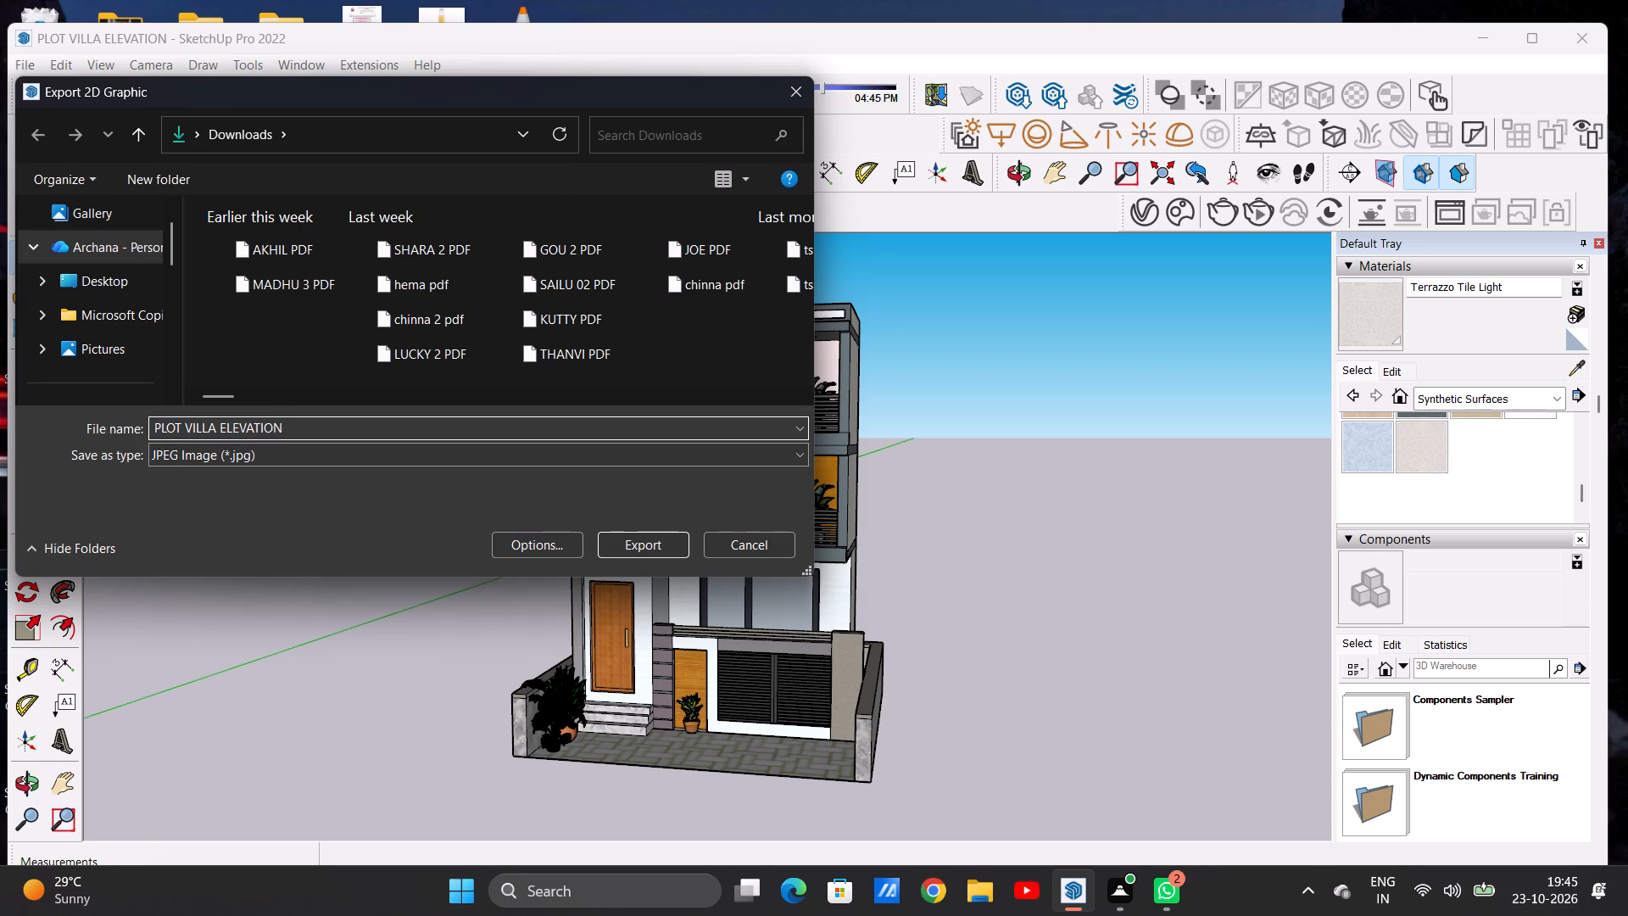
key("space")
type("PDF")
left_click(644, 547)
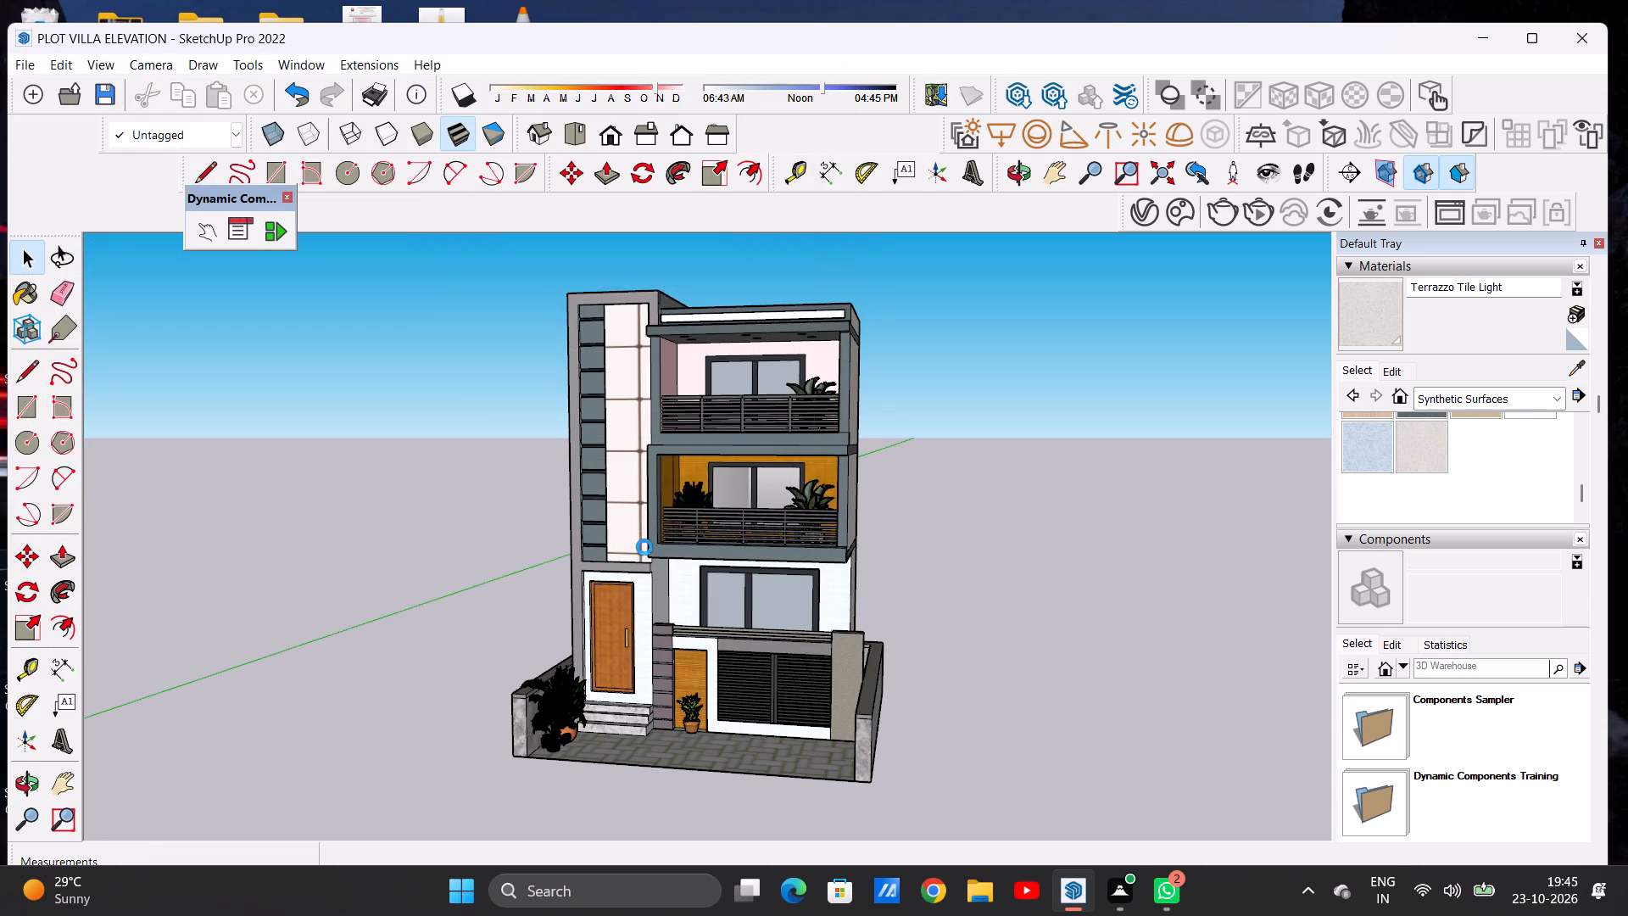